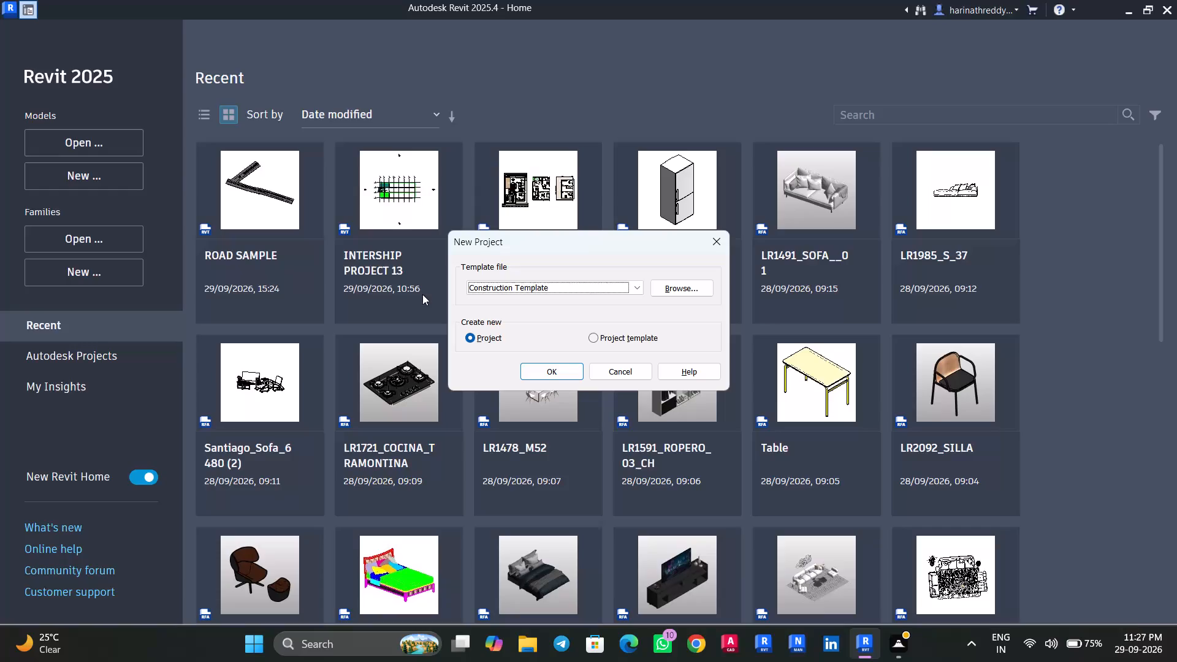
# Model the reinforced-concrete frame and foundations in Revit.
# Create a new project from the structural template.
pyautogui.press('Down')
pyautogui.press('Down')
pyautogui.press('Return')
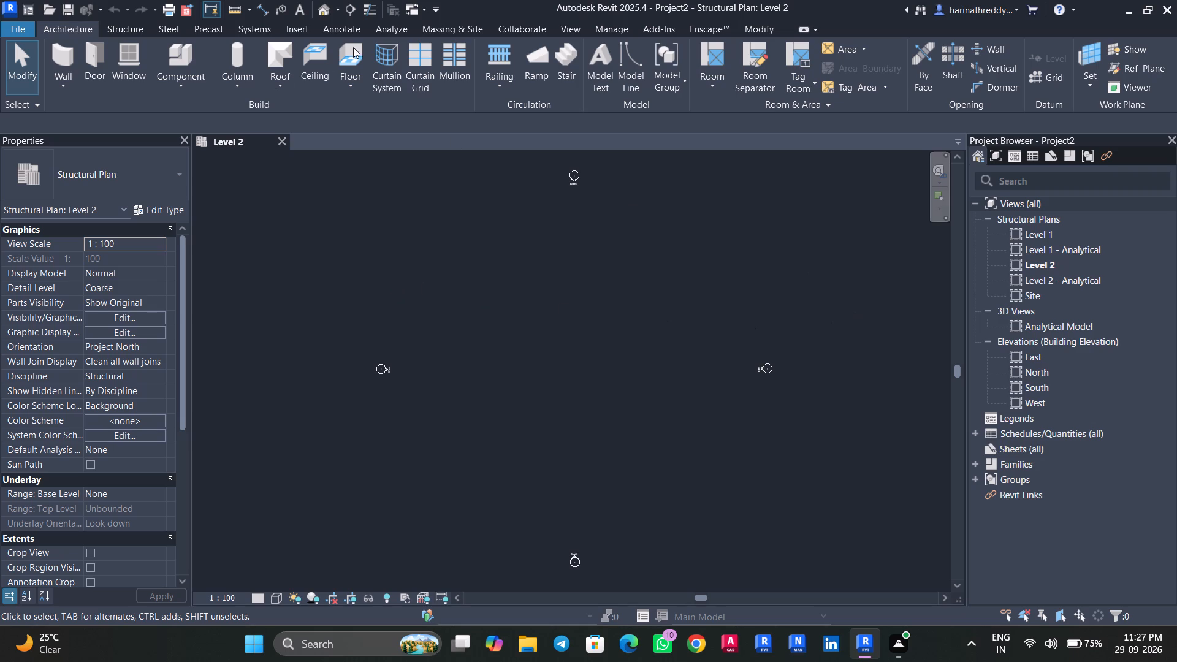
# Link TYPICAL FLOOR DETAILS.dwg from Downloads, positioned Auto - Center to Center and placed at Level 1.
pyautogui.click(293, 32)
pyautogui.click(126, 85)
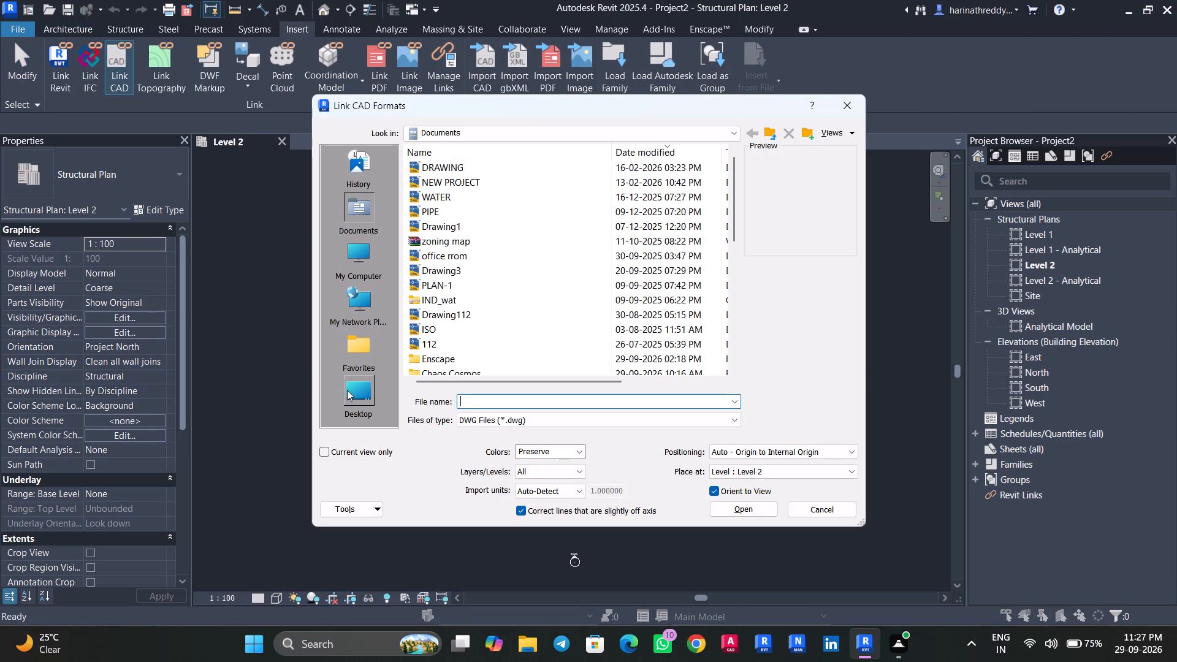
pyautogui.click(352, 395)
pyautogui.click(488, 319)
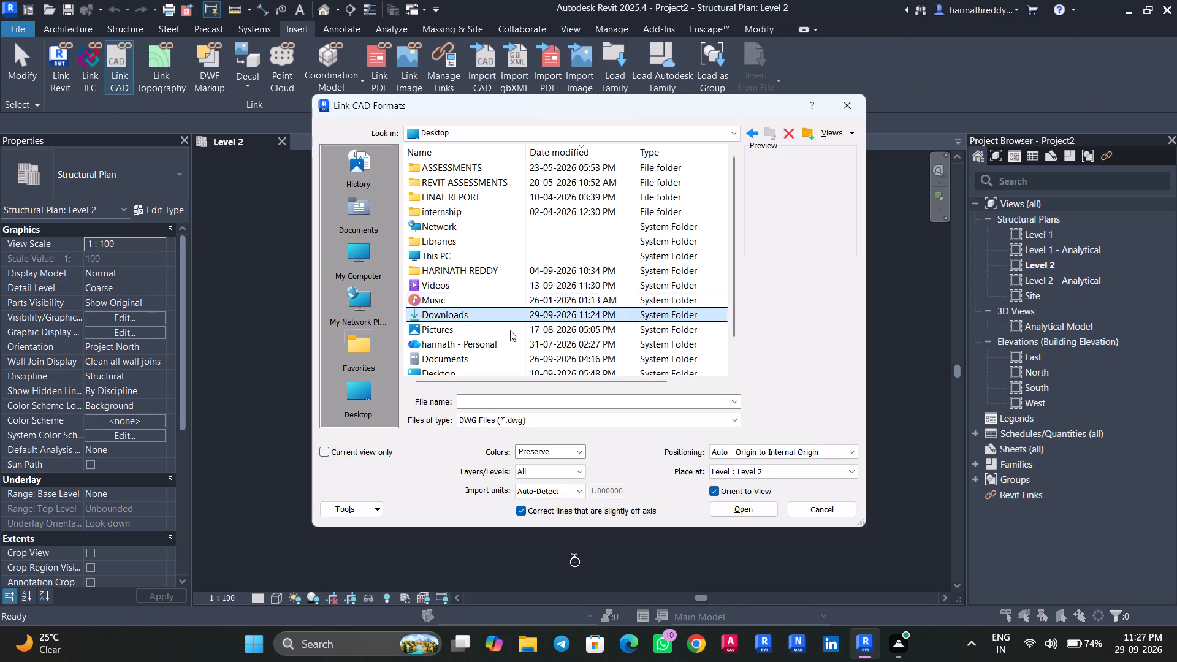
pyautogui.click(763, 473)
pyautogui.click(763, 484)
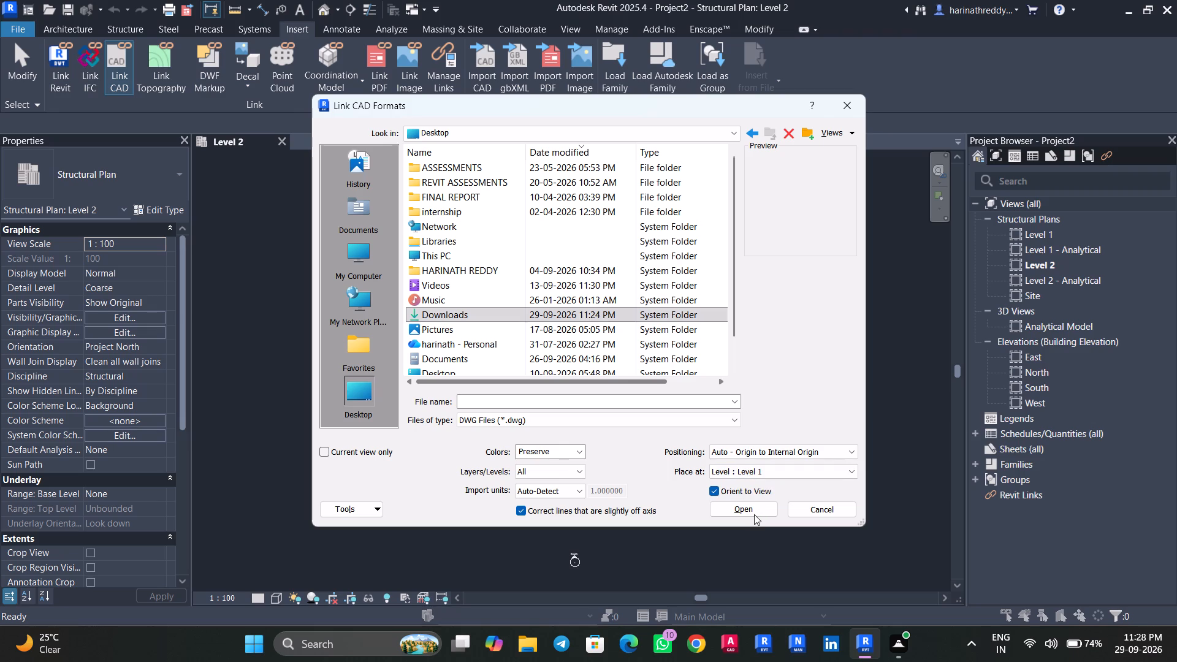
pyautogui.click(764, 449)
pyautogui.click(764, 449)
pyautogui.click(761, 446)
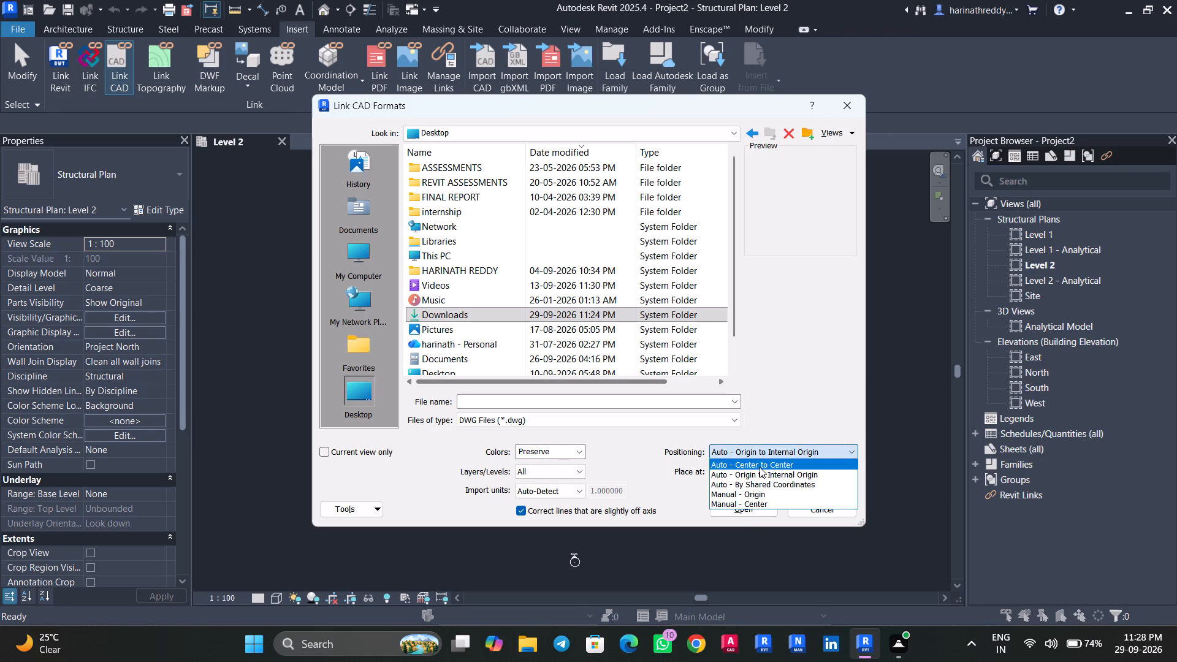
pyautogui.click(760, 467)
pyautogui.click(753, 498)
pyautogui.click(752, 504)
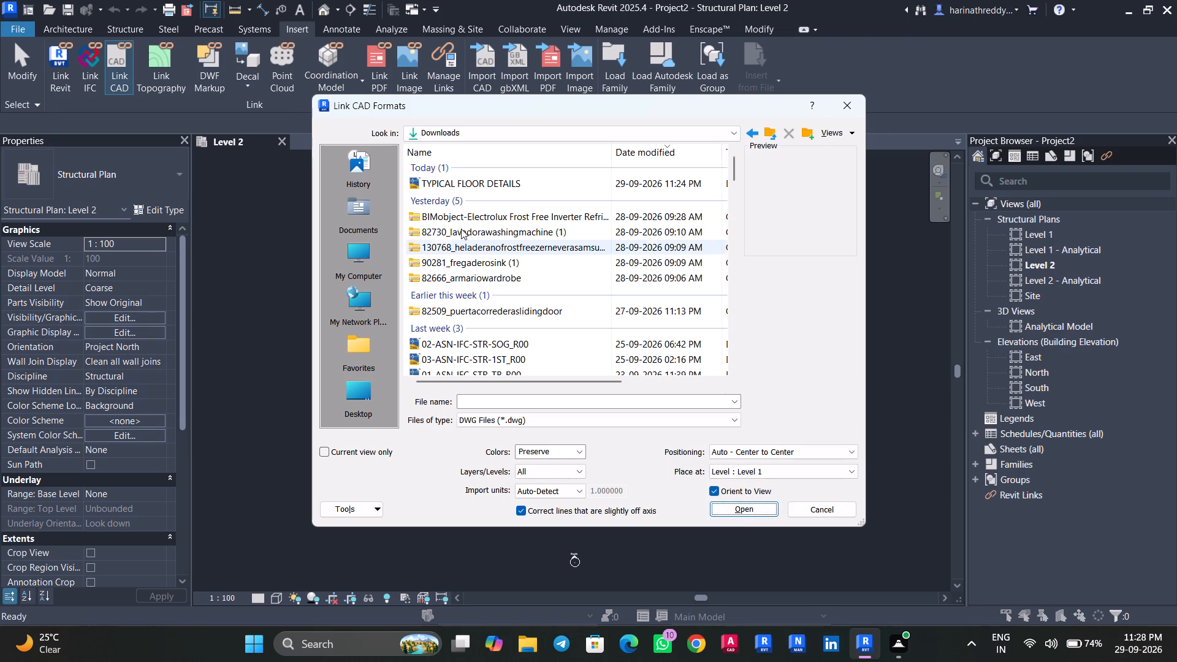
pyautogui.click(473, 178)
pyautogui.click(720, 508)
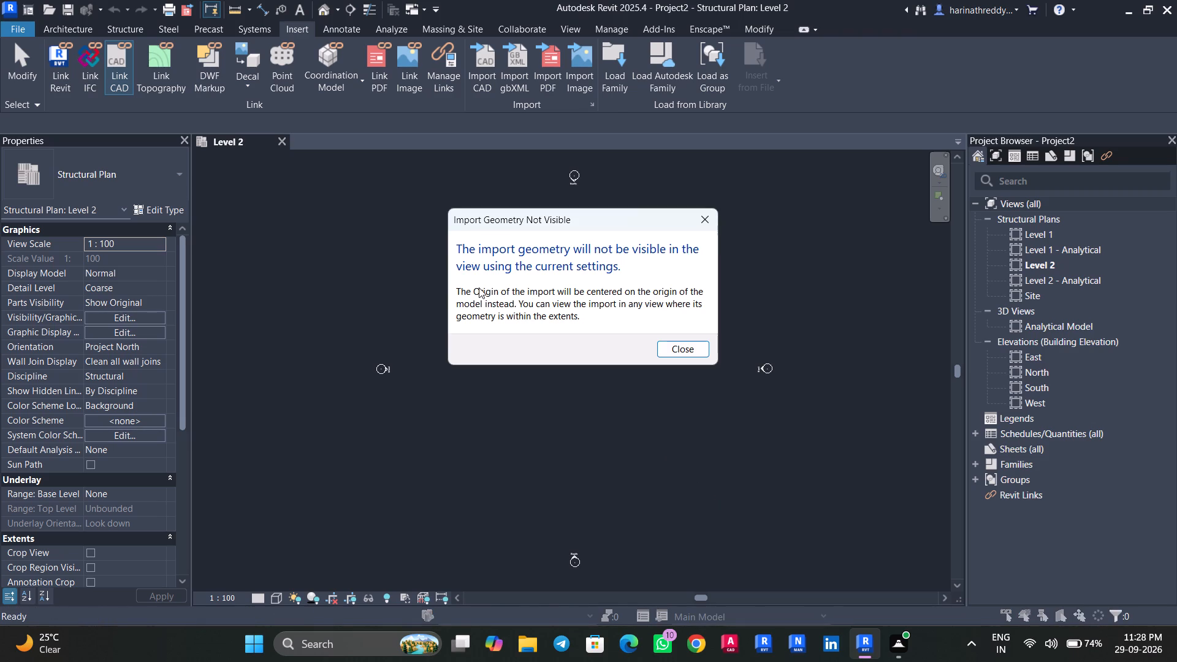
pyautogui.click(691, 346)
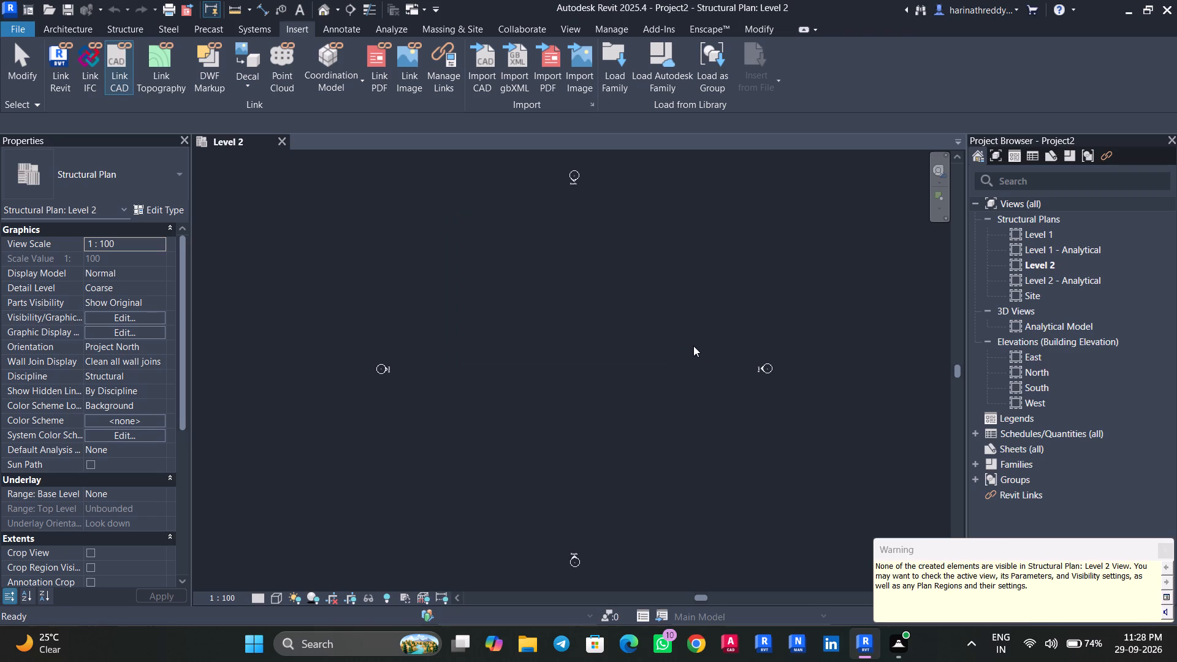
pyautogui.click(1168, 551)
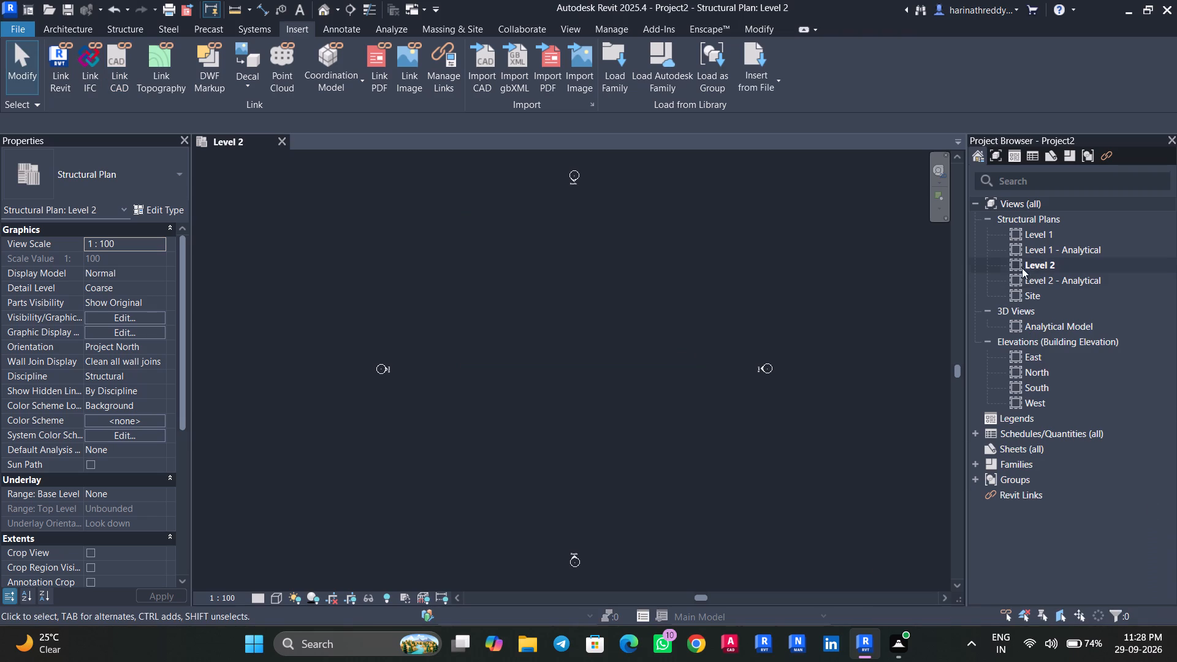
# Open the Level 1 structural plan.
pyautogui.doubleClick(1040, 236)
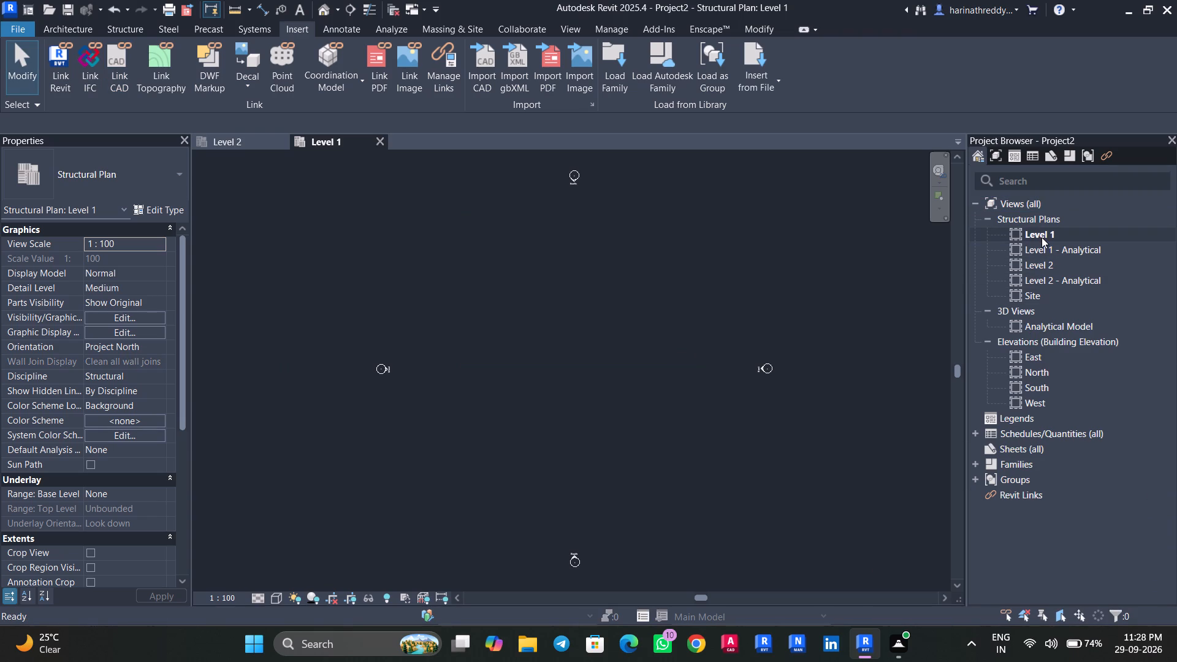
pyautogui.scroll(-5, 438, 396)
pyautogui.scroll(5, 524, 384)
pyautogui.scroll(-1, 505, 381)
pyautogui.scroll(2, 505, 381)
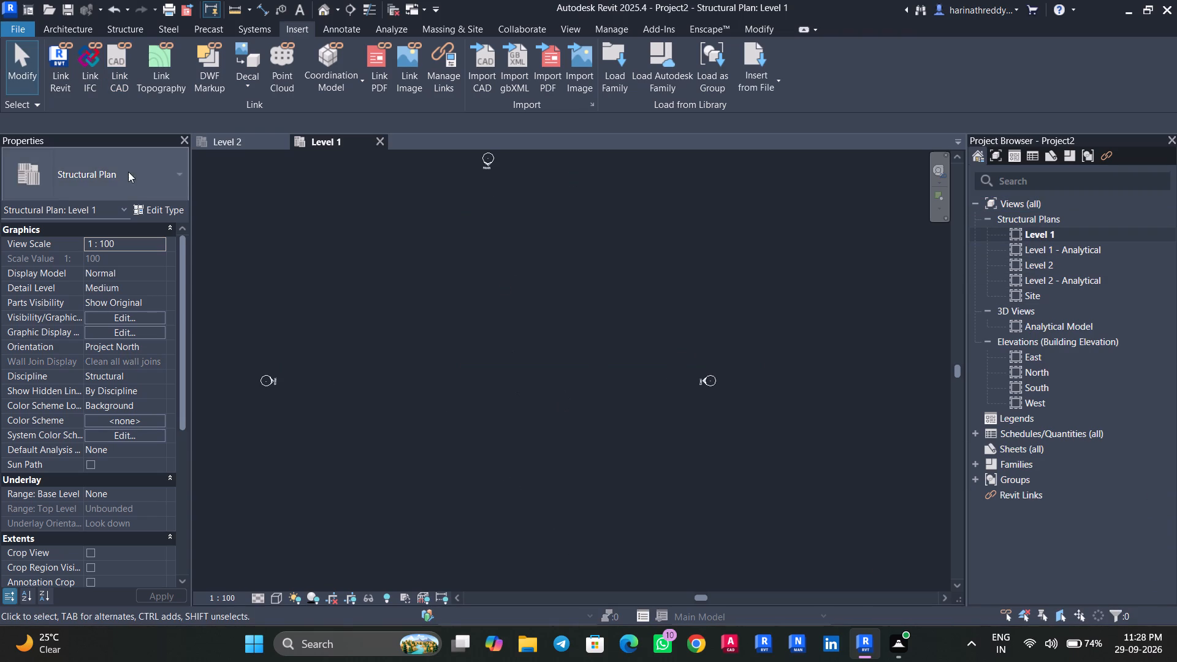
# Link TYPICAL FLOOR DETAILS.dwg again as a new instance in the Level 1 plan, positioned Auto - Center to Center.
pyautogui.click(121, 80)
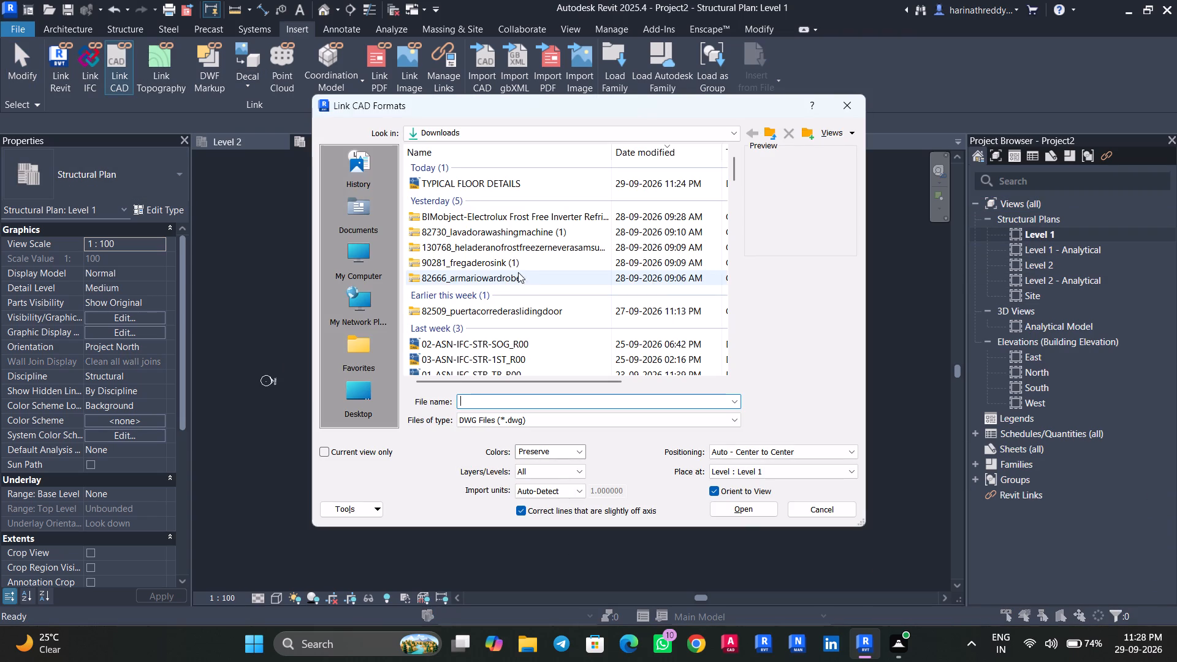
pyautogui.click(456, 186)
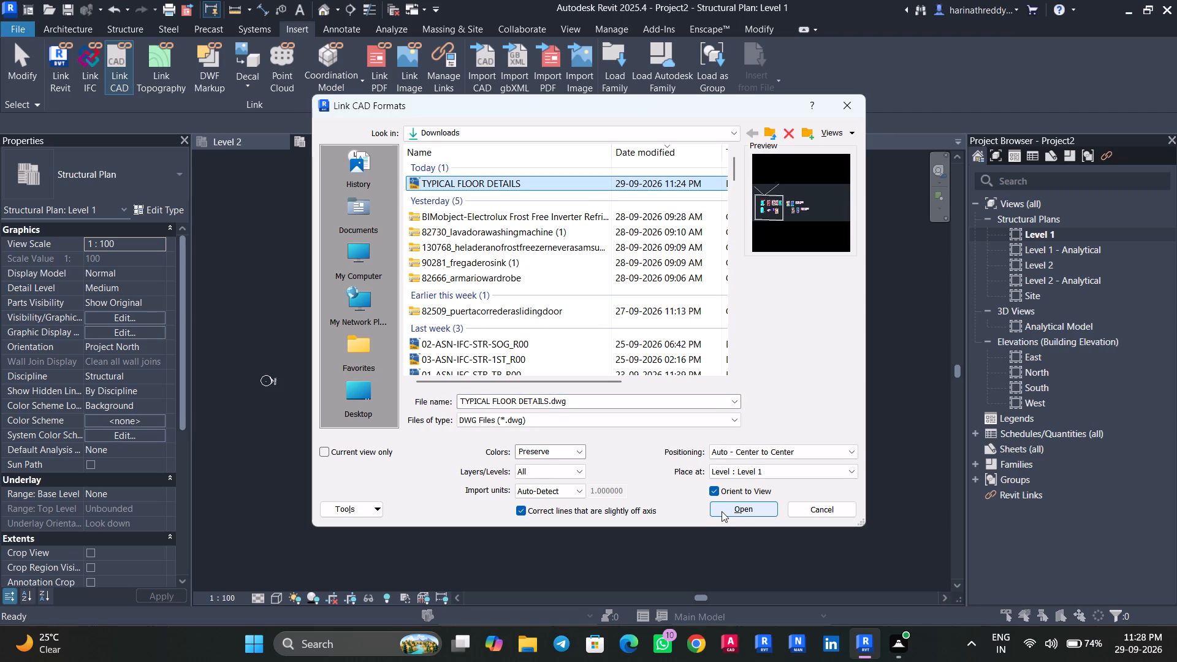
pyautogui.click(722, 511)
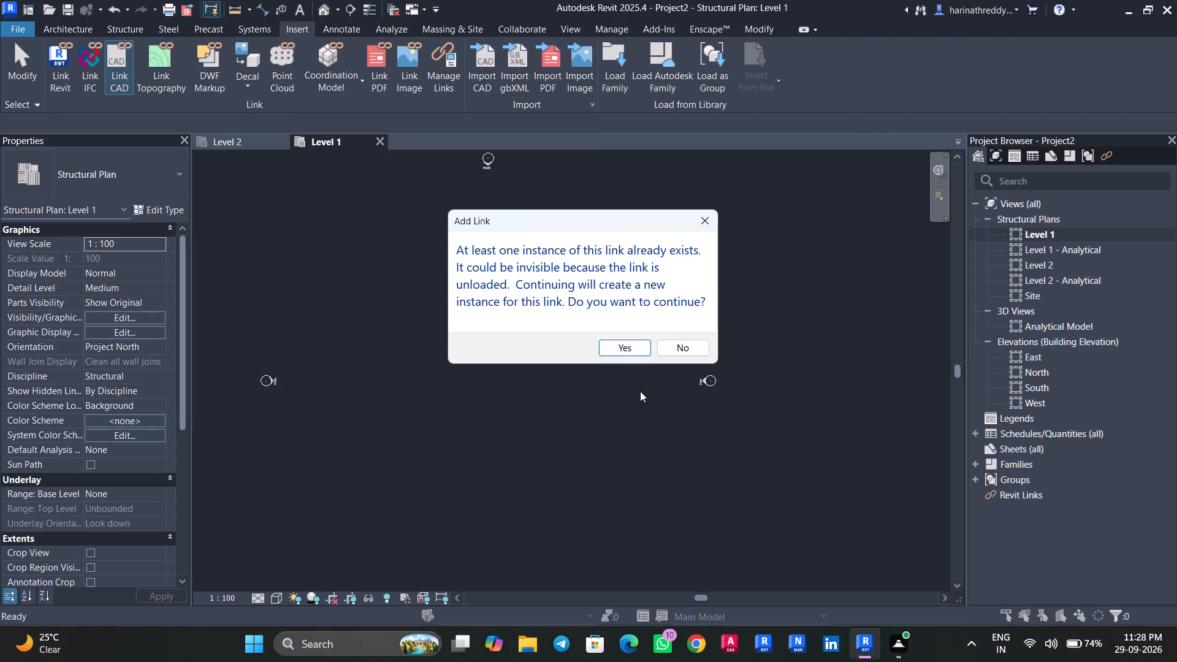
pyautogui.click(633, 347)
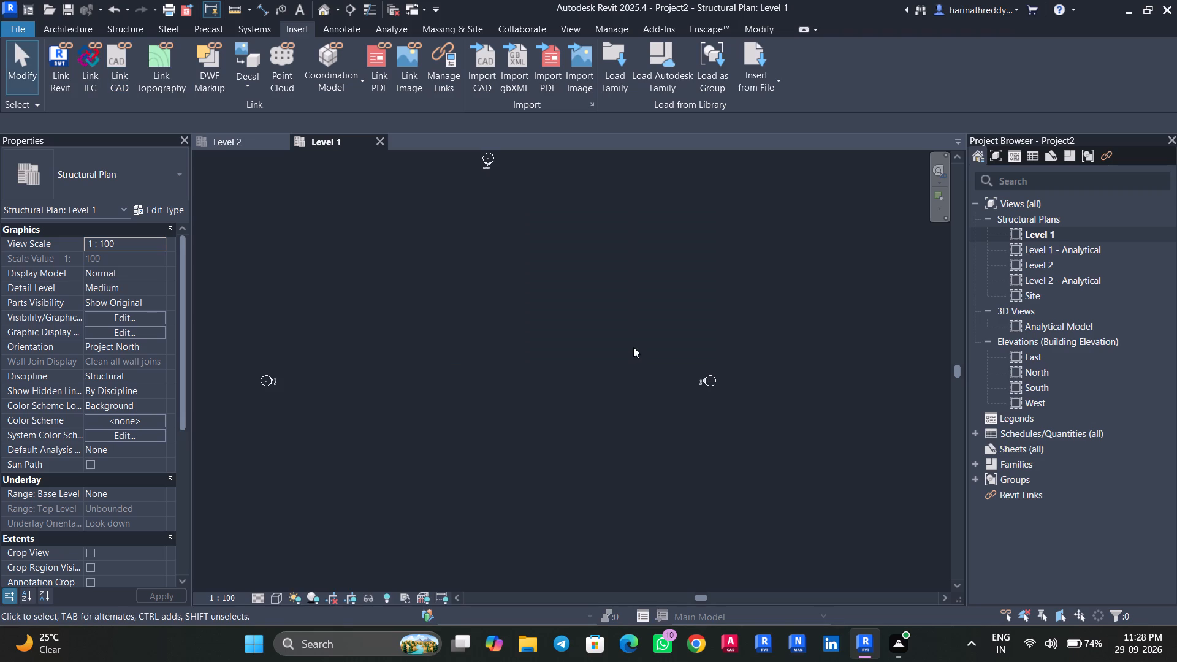
# Reload the linked TYPICAL FLOOR DETAILS.dwg in Manage Links.
pyautogui.scroll(-5, 465, 385)
pyautogui.doubleClick(443, 73)
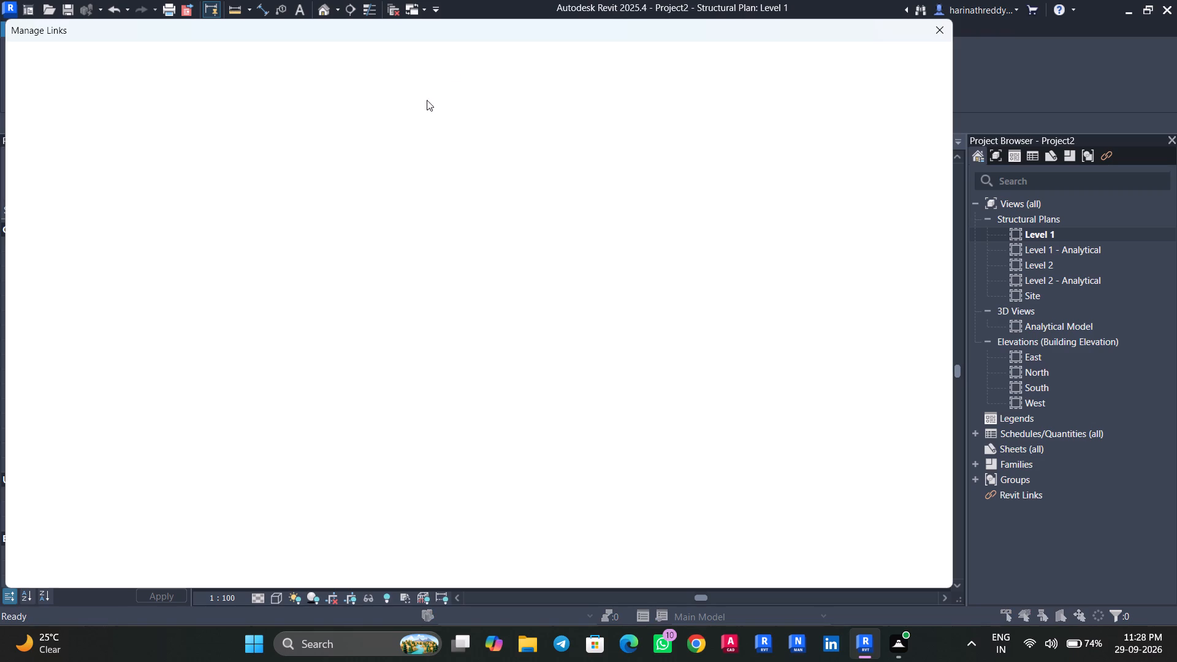
pyautogui.click(103, 153)
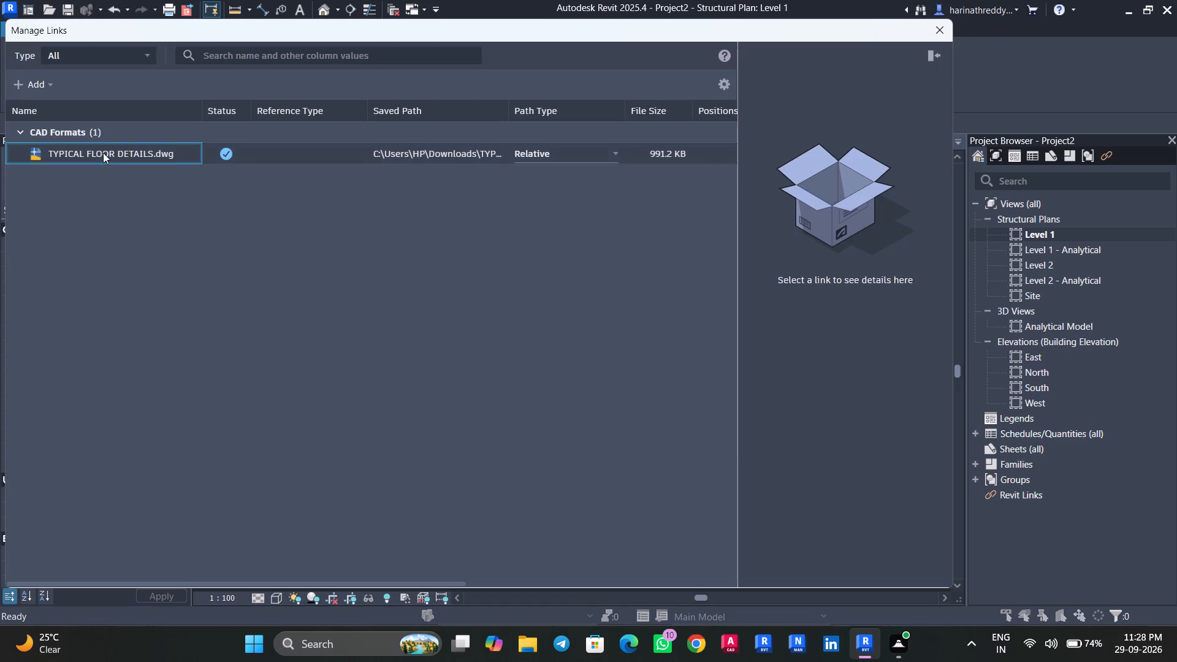
pyautogui.click(108, 87)
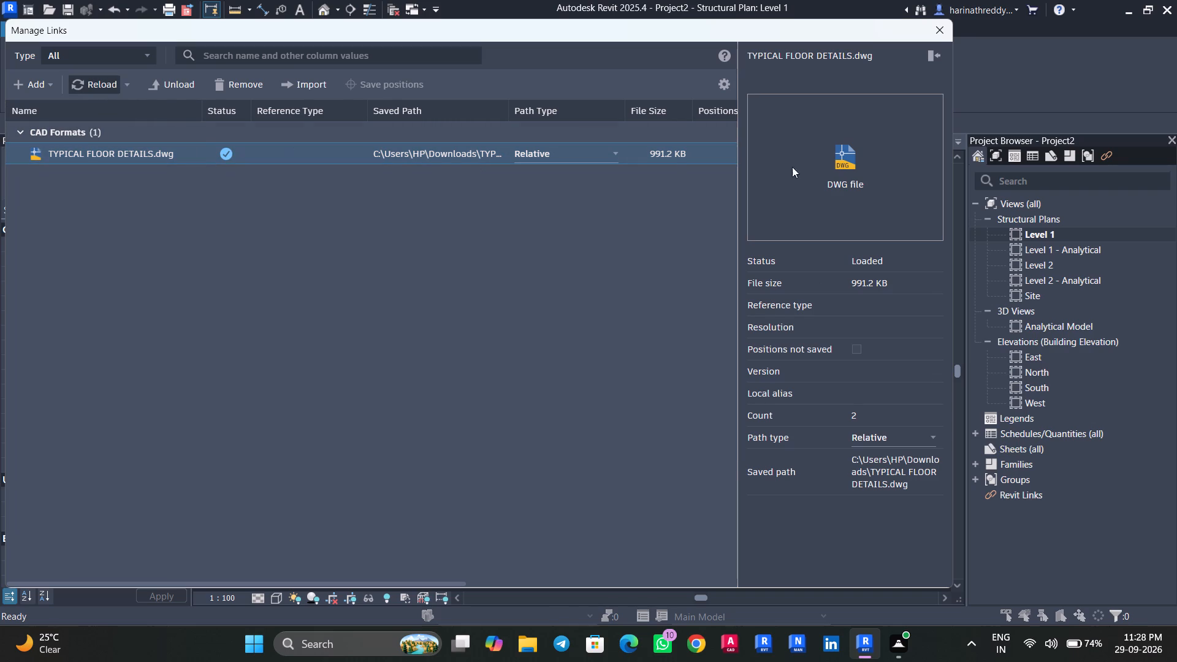
pyautogui.click(934, 32)
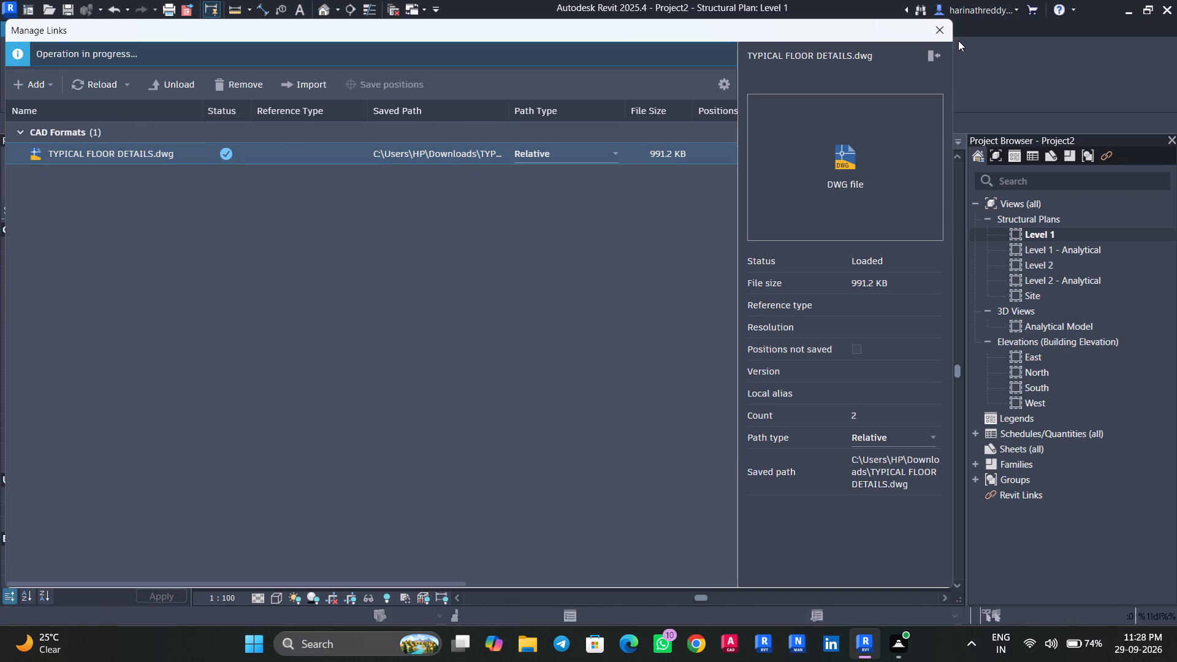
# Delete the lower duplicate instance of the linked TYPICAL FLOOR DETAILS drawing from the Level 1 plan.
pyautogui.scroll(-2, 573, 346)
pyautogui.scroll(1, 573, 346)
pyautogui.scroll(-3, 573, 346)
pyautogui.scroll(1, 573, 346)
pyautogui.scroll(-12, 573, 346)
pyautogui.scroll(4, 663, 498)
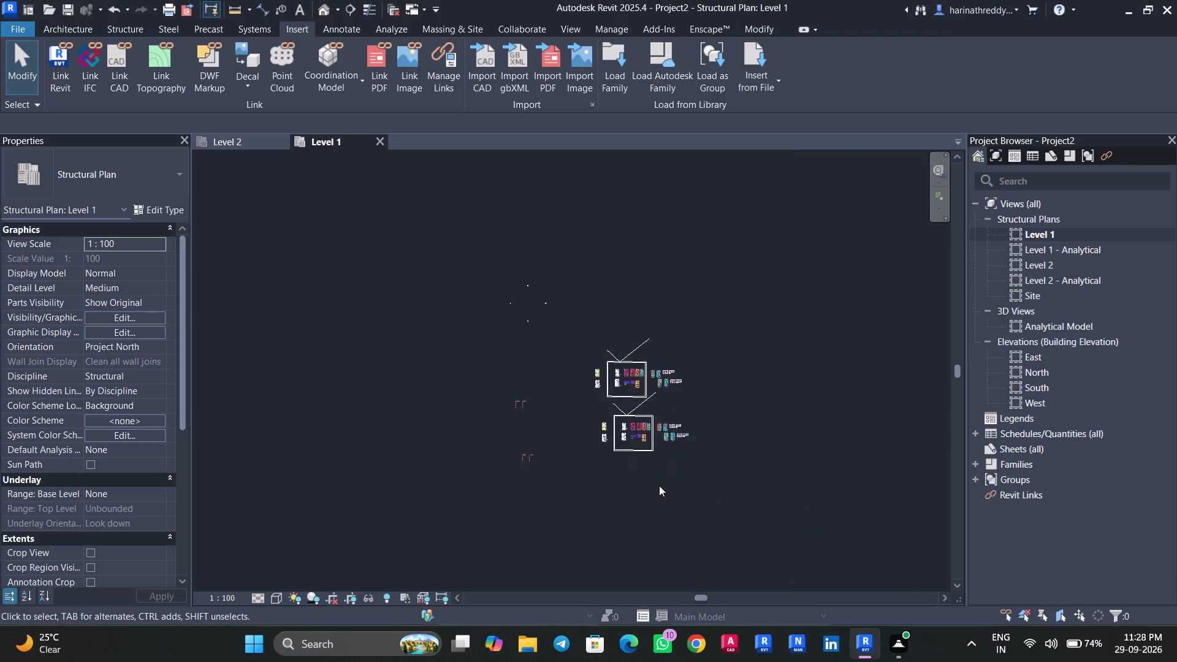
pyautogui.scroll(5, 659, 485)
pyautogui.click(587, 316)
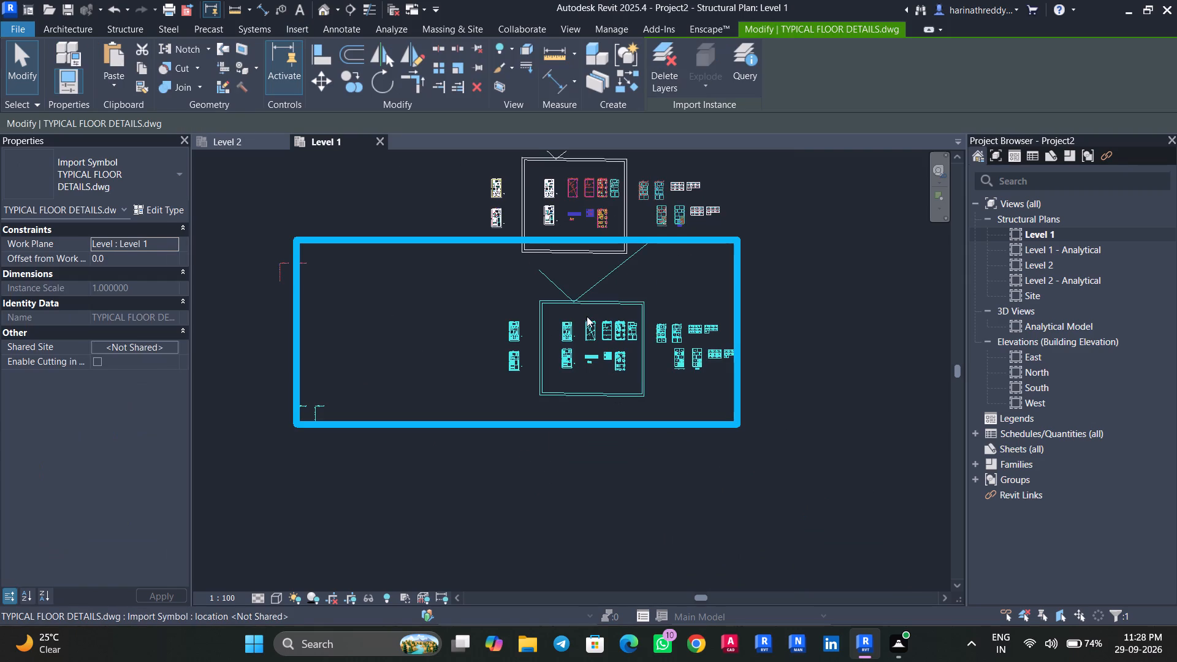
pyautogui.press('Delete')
# Examine the floor plans, structural layouts and schedules contained in the remaining linked drawing.
pyautogui.scroll(-1, 512, 237)
pyautogui.scroll(2, 512, 237)
pyautogui.scroll(-1, 512, 237)
pyautogui.scroll(1, 512, 238)
pyautogui.moveTo(512, 240); pyautogui.dragTo(465, 449, button='middle')
pyautogui.scroll(8, 544, 393)
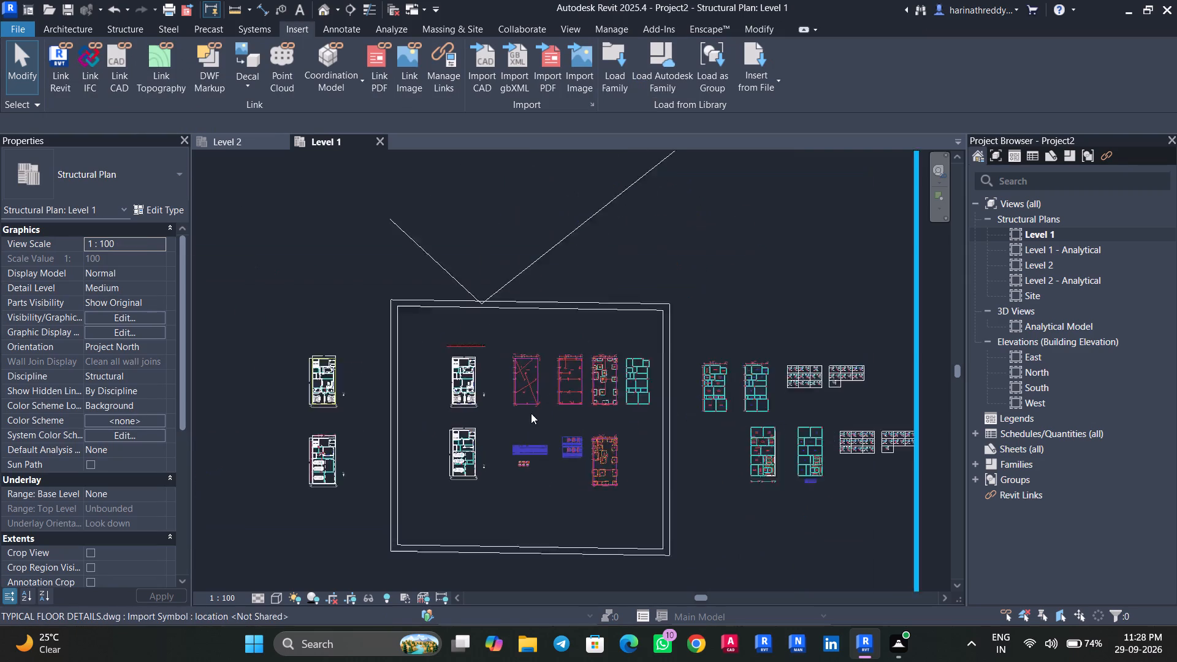
pyautogui.scroll(12, 531, 413)
pyautogui.scroll(5, 424, 410)
pyautogui.scroll(-2, 424, 410)
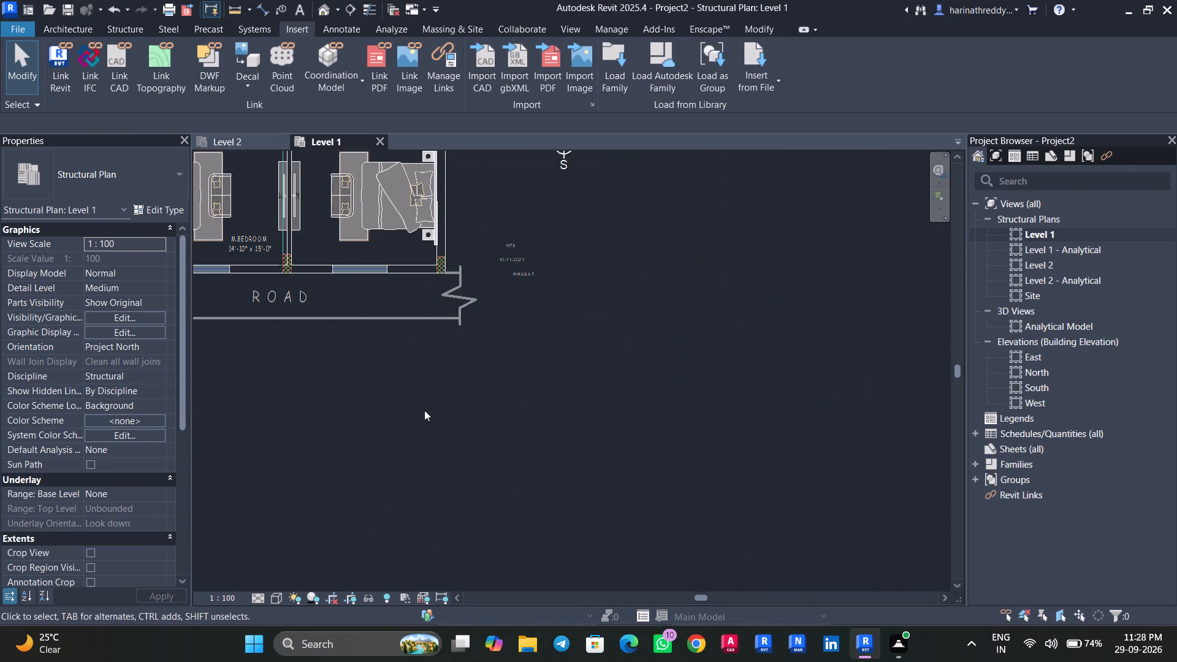
pyautogui.scroll(-6, 424, 410)
pyautogui.moveTo(531, 435); pyautogui.dragTo(417, 288, button='middle')
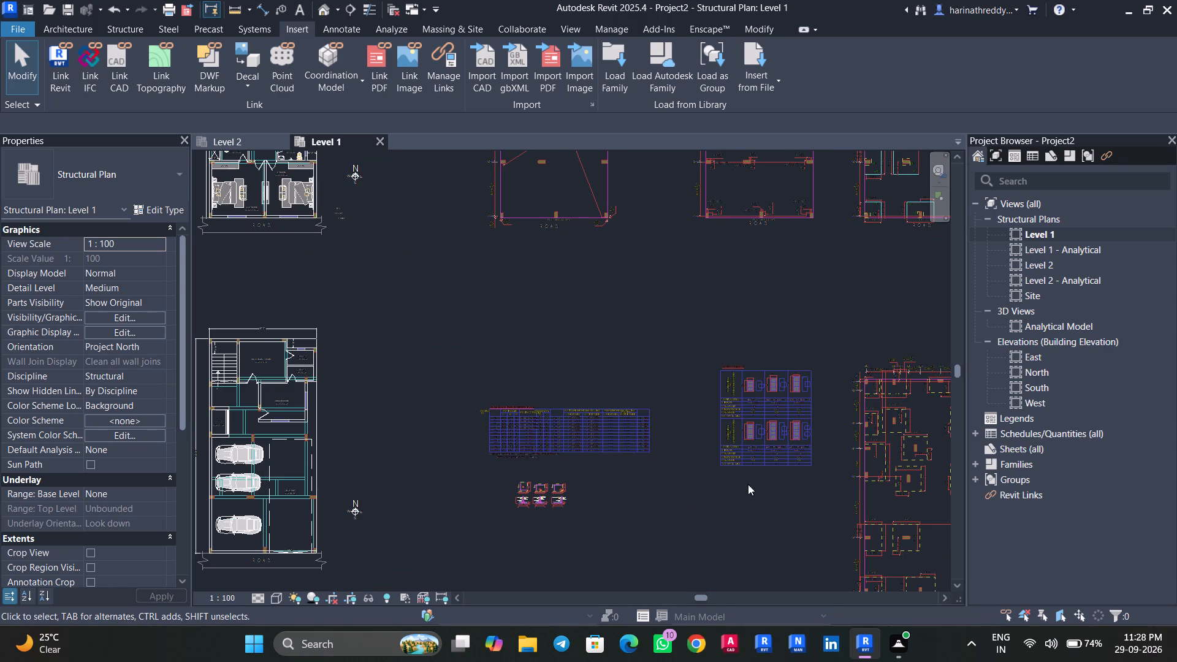
pyautogui.scroll(1, 548, 483)
pyautogui.scroll(-11, 548, 483)
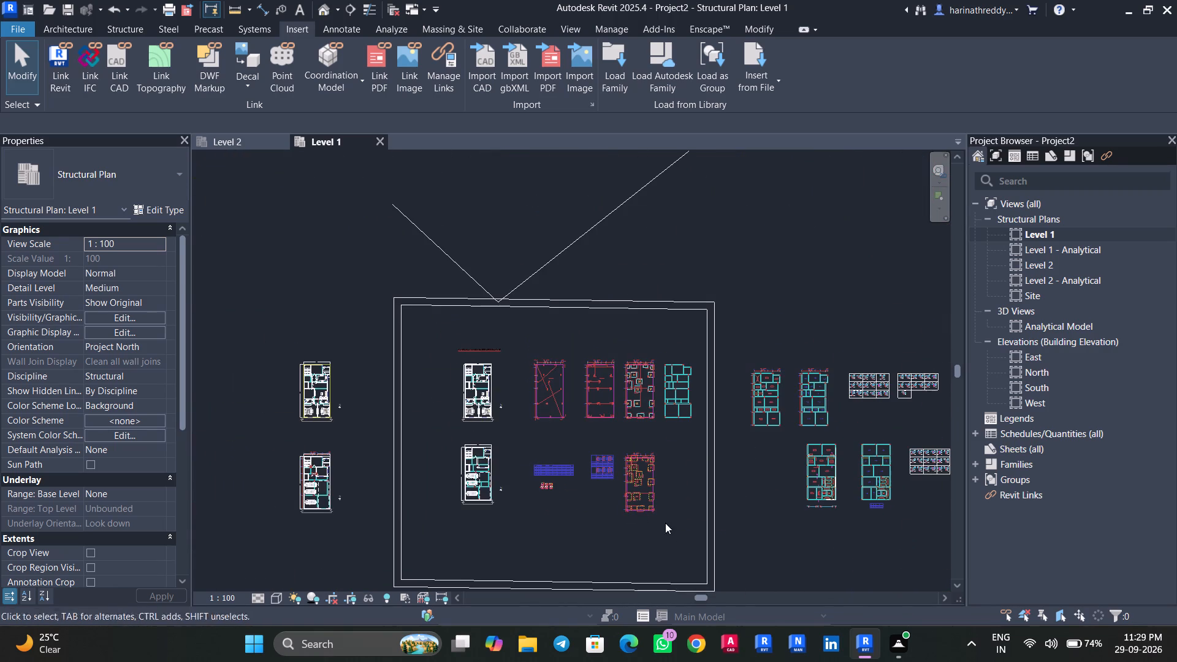
# Examine the two footing layouts in the linked drawing, checking their grid lines, column positions and footing dimensions.
pyautogui.scroll(10, 638, 517)
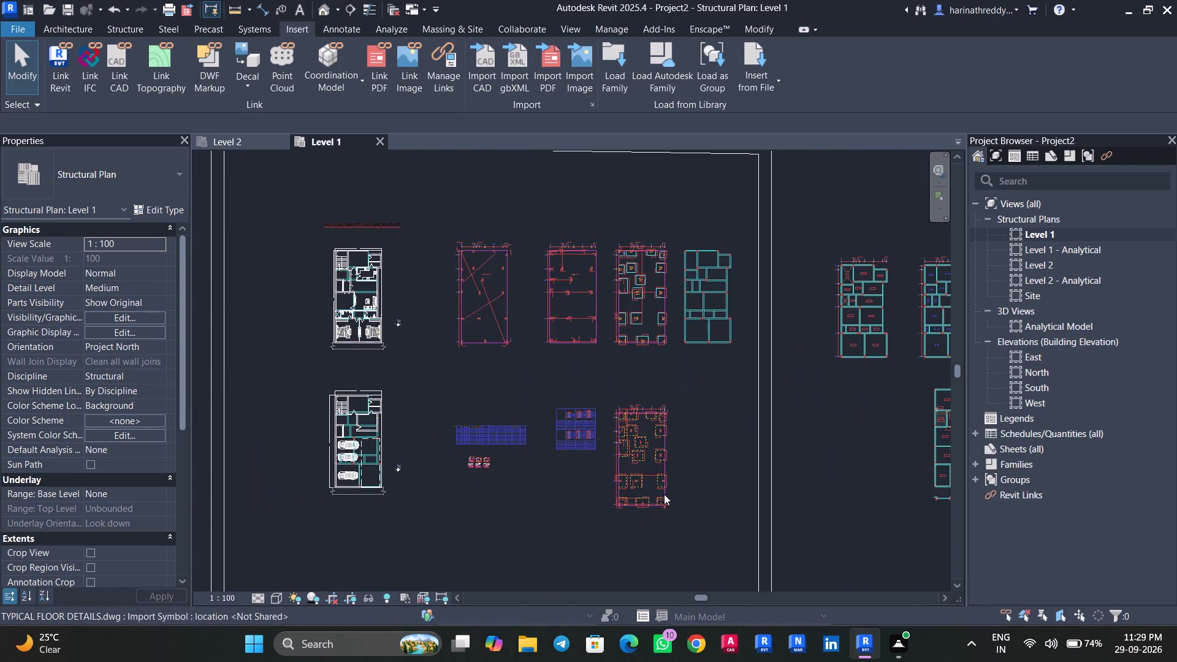
pyautogui.scroll(2, 664, 494)
pyautogui.scroll(4, 658, 432)
pyautogui.scroll(-5, 497, 357)
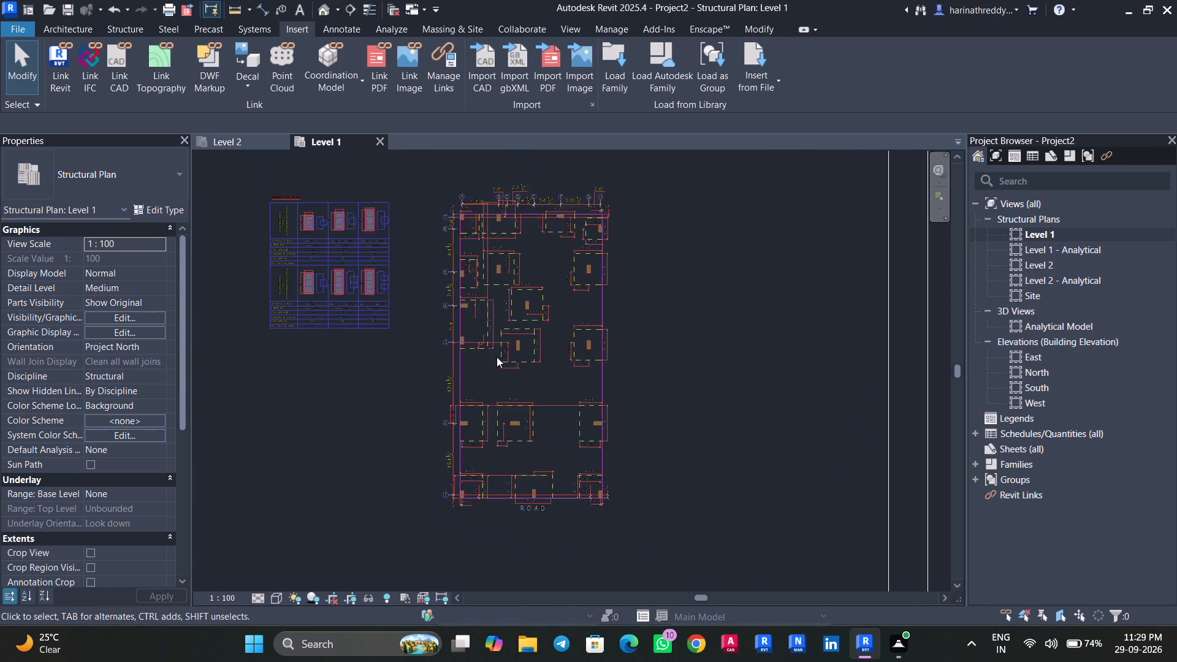
pyautogui.scroll(-4, 497, 357)
pyautogui.moveTo(491, 223); pyautogui.dragTo(568, 538, button='middle')
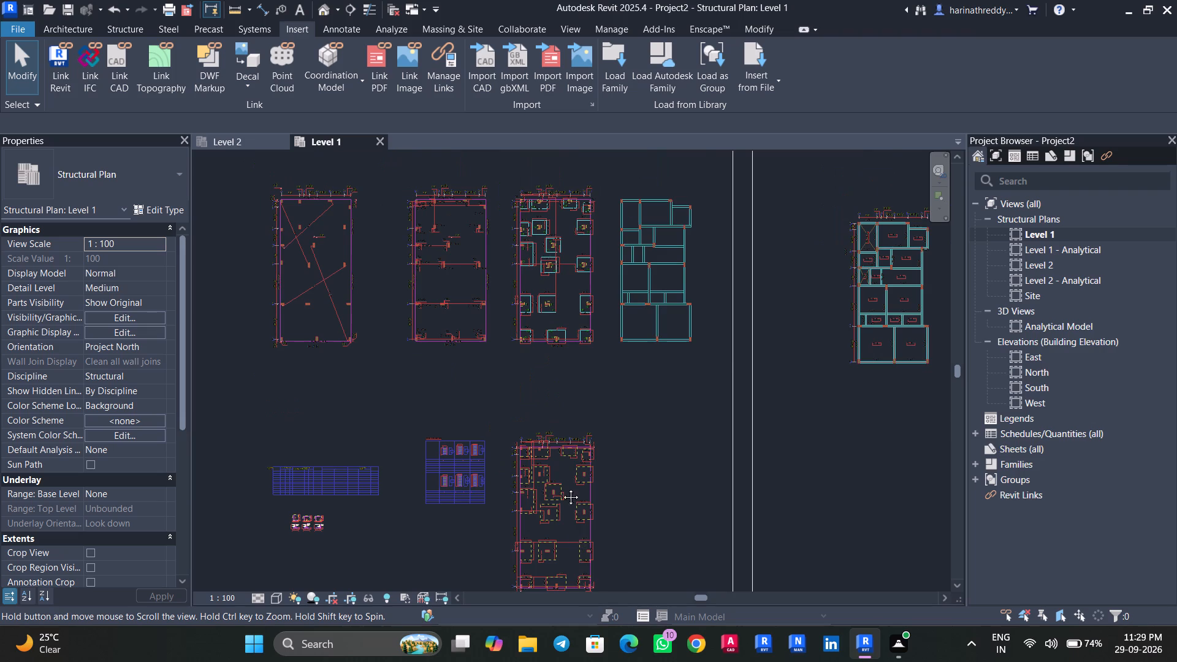
pyautogui.scroll(9, 586, 454)
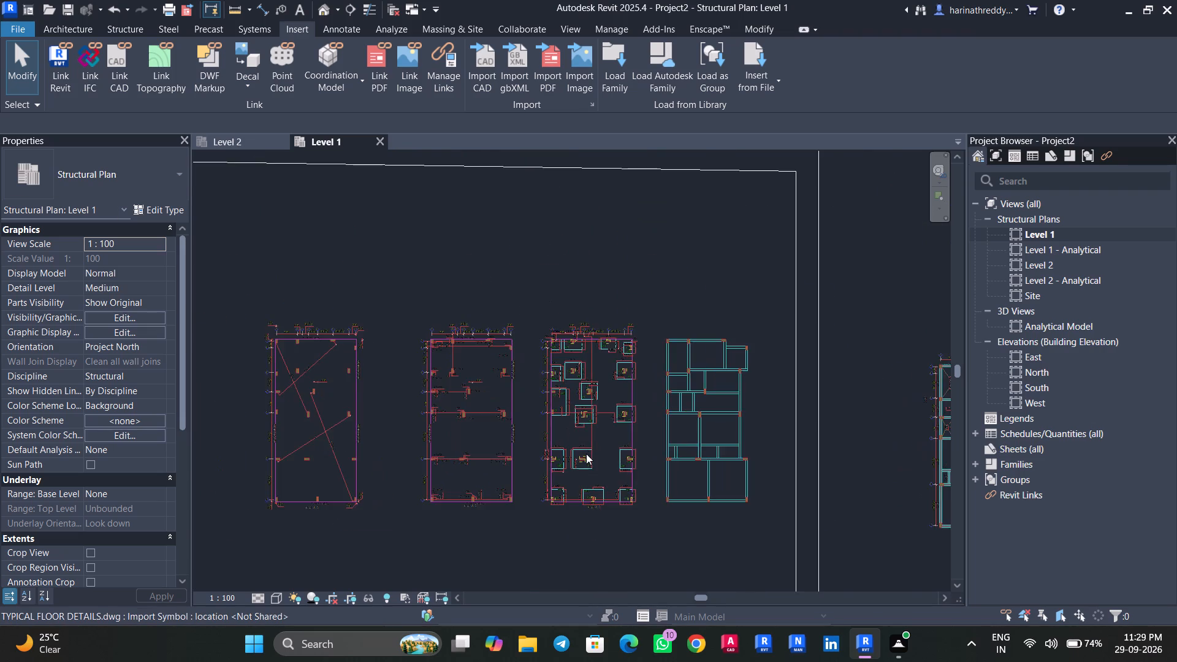
pyautogui.scroll(8, 586, 454)
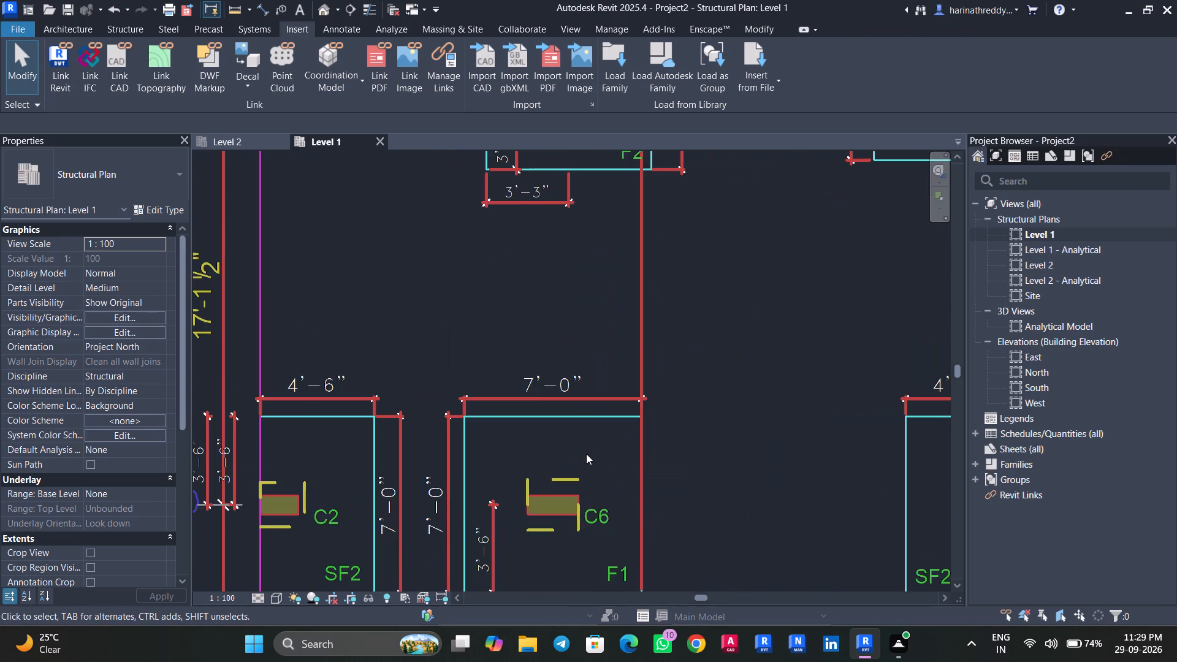
pyautogui.scroll(-13, 586, 454)
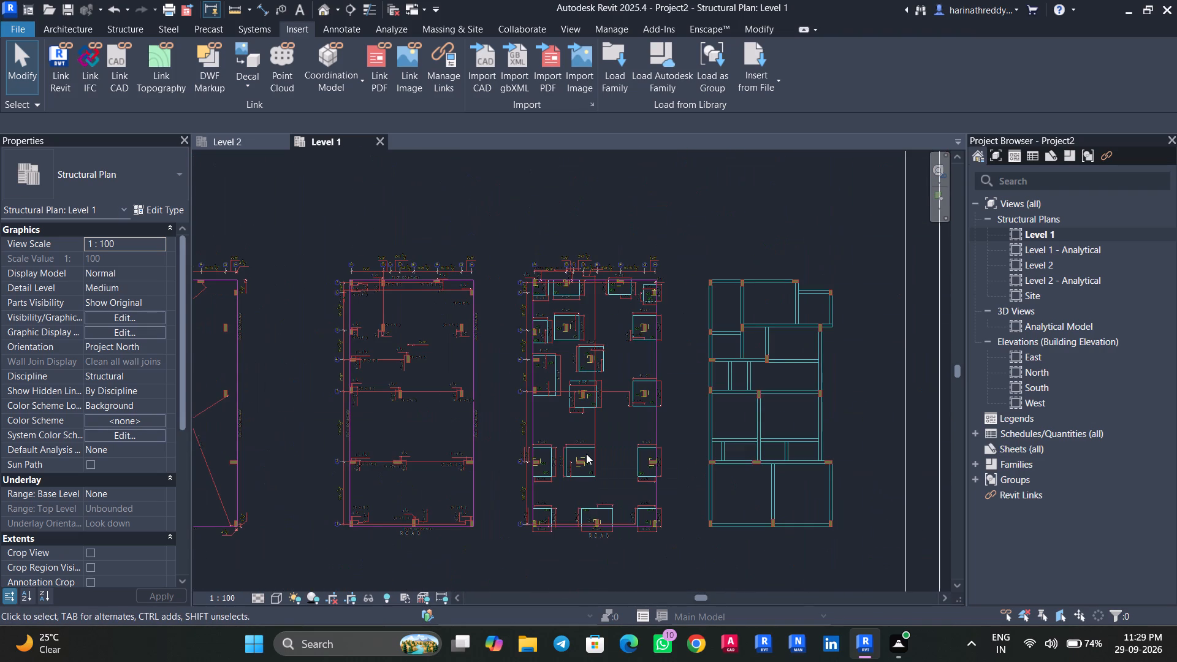
pyautogui.scroll(-4, 629, 549)
pyautogui.moveTo(649, 559); pyautogui.dragTo(569, 251, button='middle')
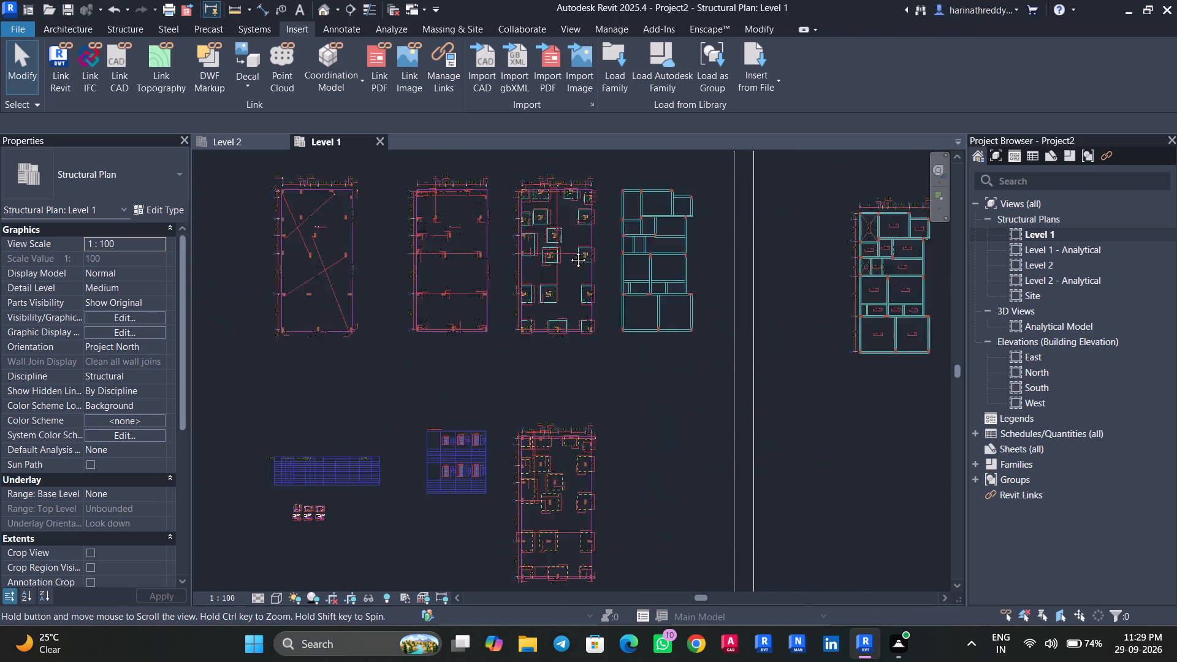
pyautogui.scroll(3, 509, 468)
pyautogui.scroll(-1, 509, 468)
pyautogui.scroll(5, 504, 455)
pyautogui.scroll(-1, 504, 455)
pyautogui.scroll(7, 504, 455)
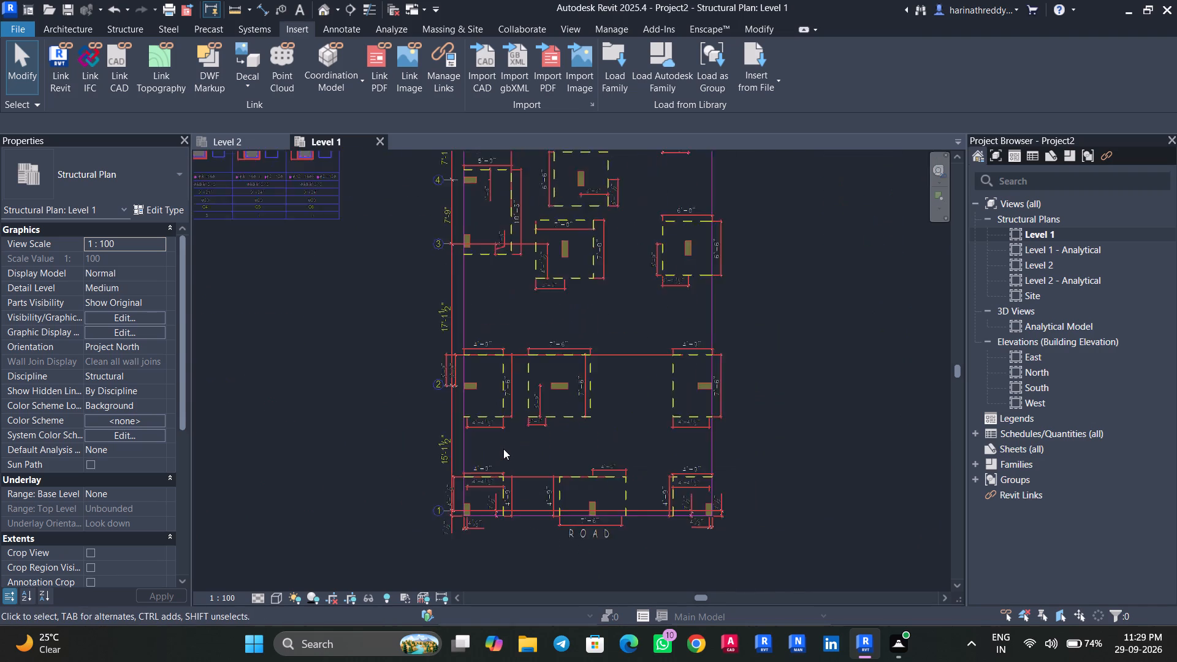
pyautogui.scroll(2, 503, 449)
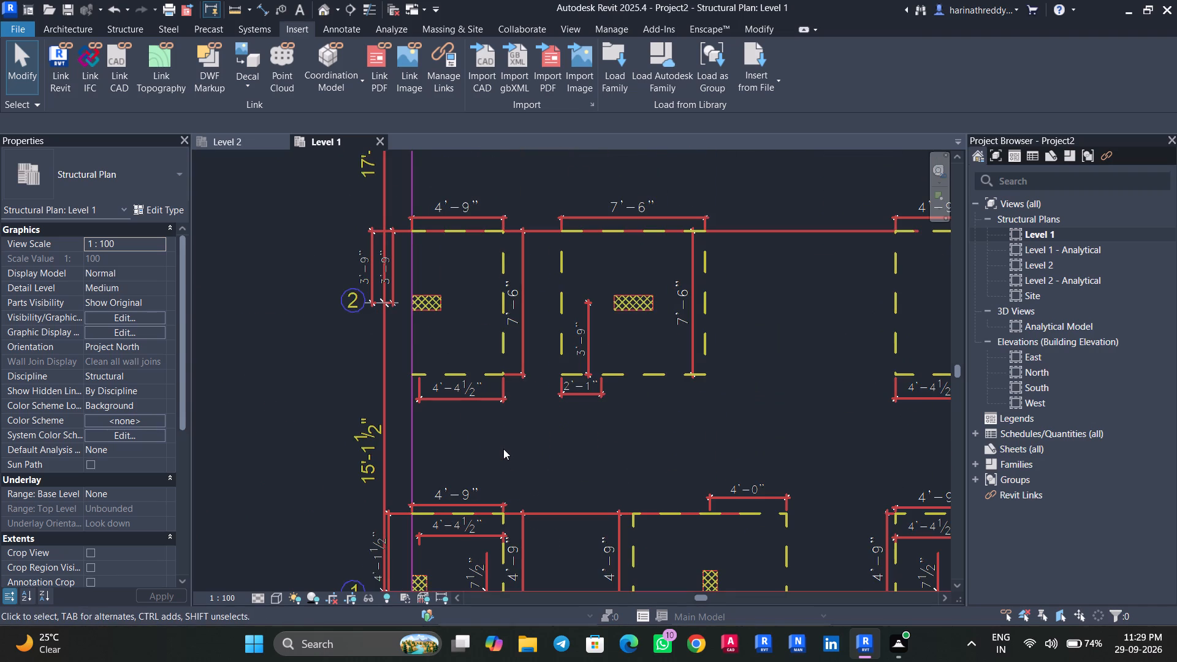
# Examine the labelled footing layout in the linked drawing, focusing on footing F2 with column C5 and its dimensions.
pyautogui.scroll(-13, 503, 449)
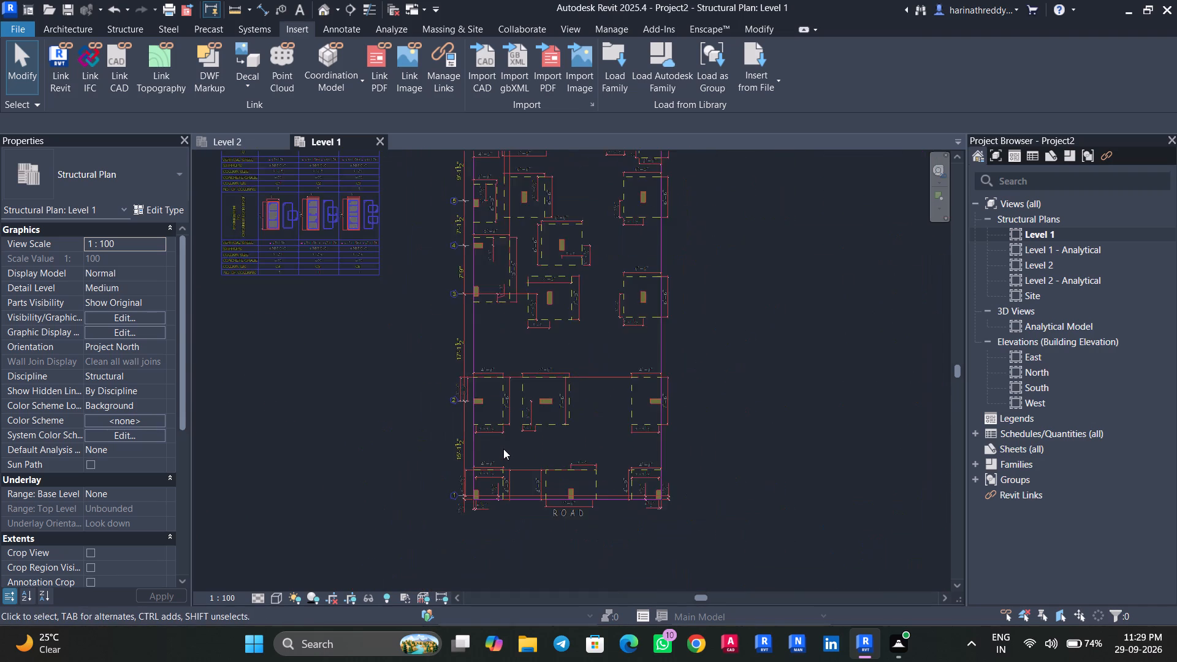
pyautogui.scroll(8, 545, 188)
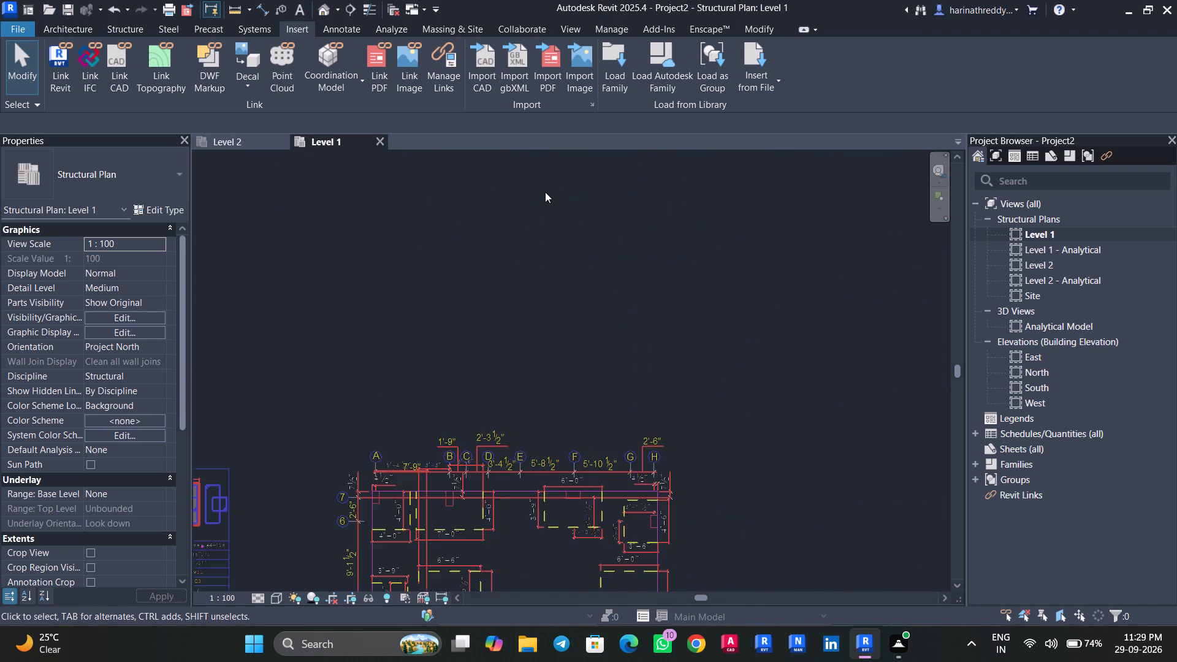
pyautogui.scroll(2, 545, 192)
pyautogui.moveTo(545, 197); pyautogui.dragTo(547, 585, button='middle')
pyautogui.scroll(1, 546, 593)
pyautogui.moveTo(550, 251); pyautogui.dragTo(572, 471, button='middle')
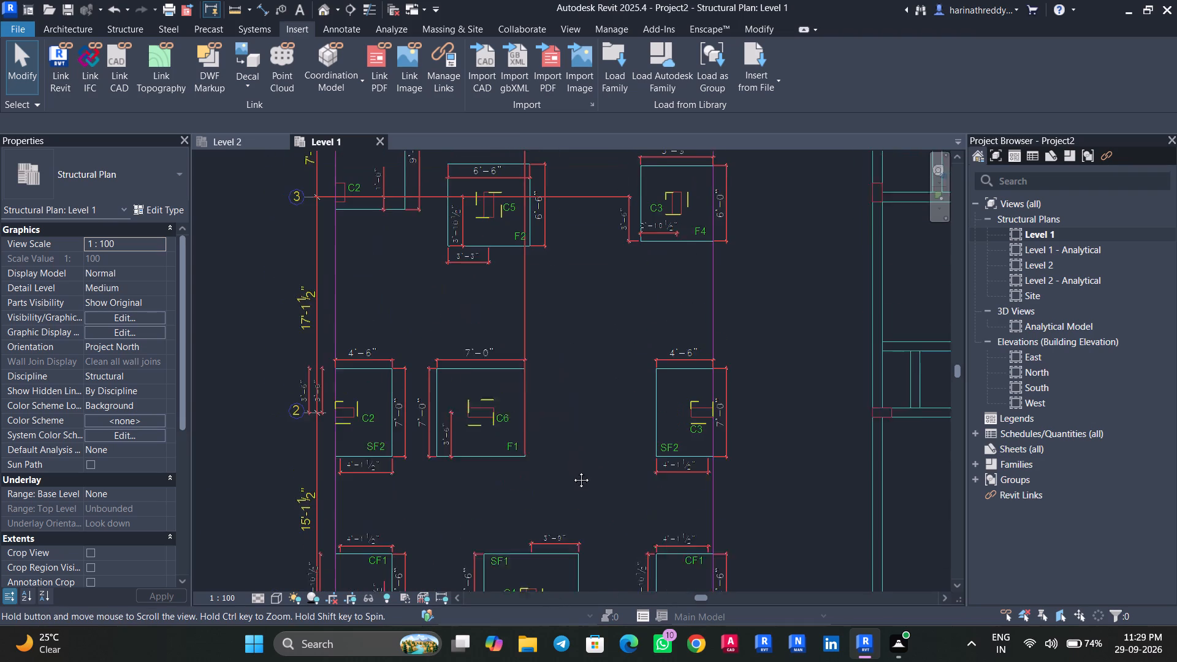
pyautogui.moveTo(572, 471); pyautogui.dragTo(597, 590, button='middle')
pyautogui.scroll(1, 596, 590)
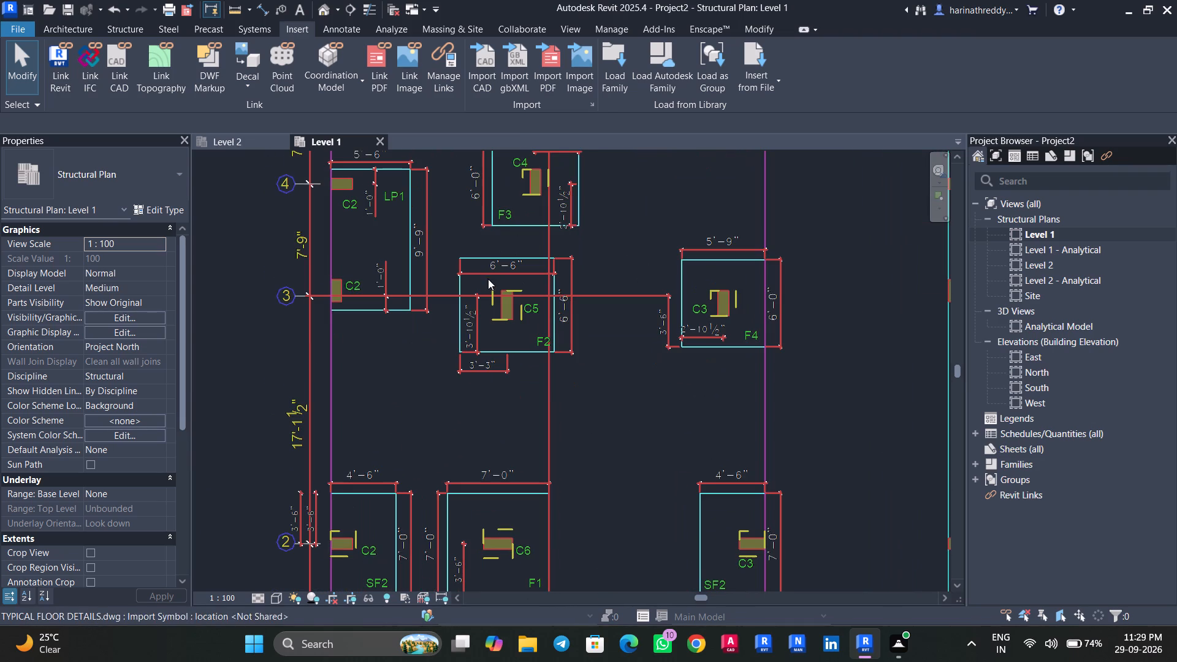
pyautogui.moveTo(468, 221); pyautogui.dragTo(470, 292, button='middle')
pyautogui.scroll(4, 563, 382)
pyautogui.scroll(-1, 563, 382)
pyautogui.scroll(1, 563, 382)
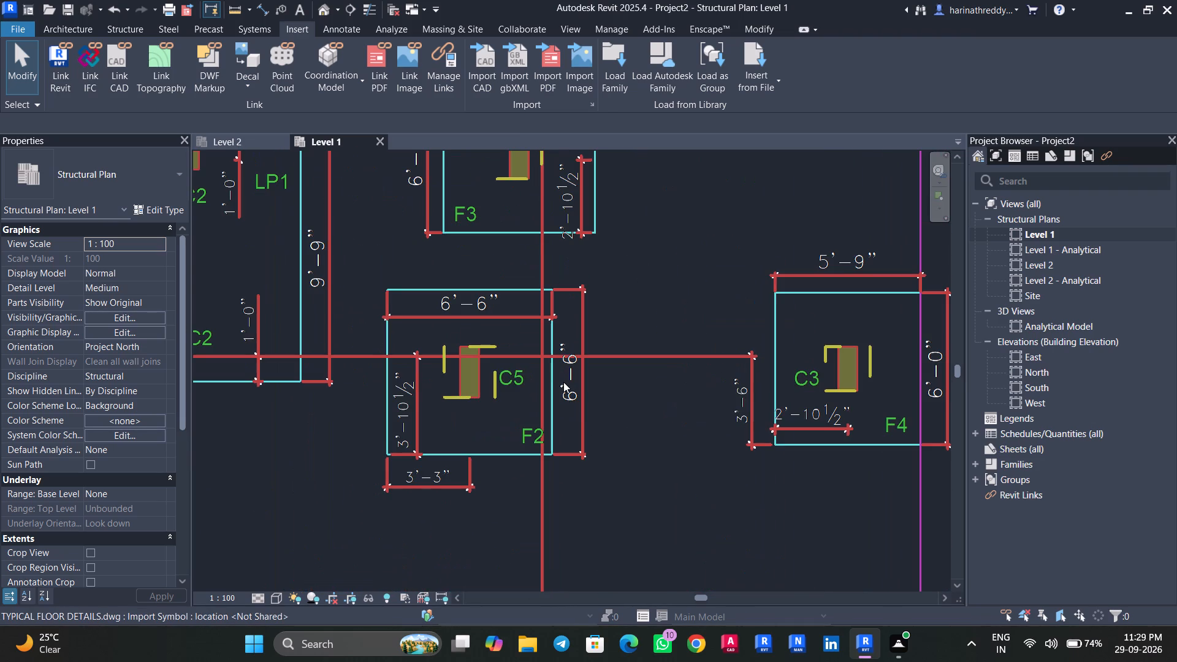
pyautogui.scroll(1, 563, 382)
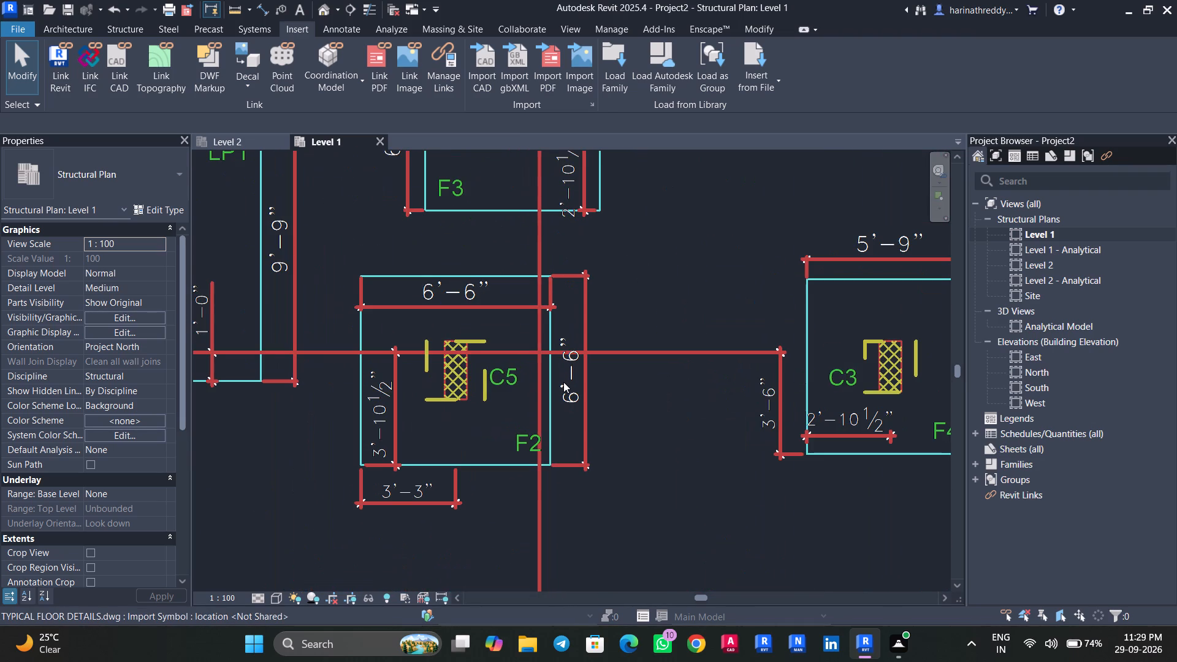
pyautogui.scroll(2, 433, 382)
pyautogui.scroll(-1, 417, 392)
pyautogui.scroll(3, 419, 392)
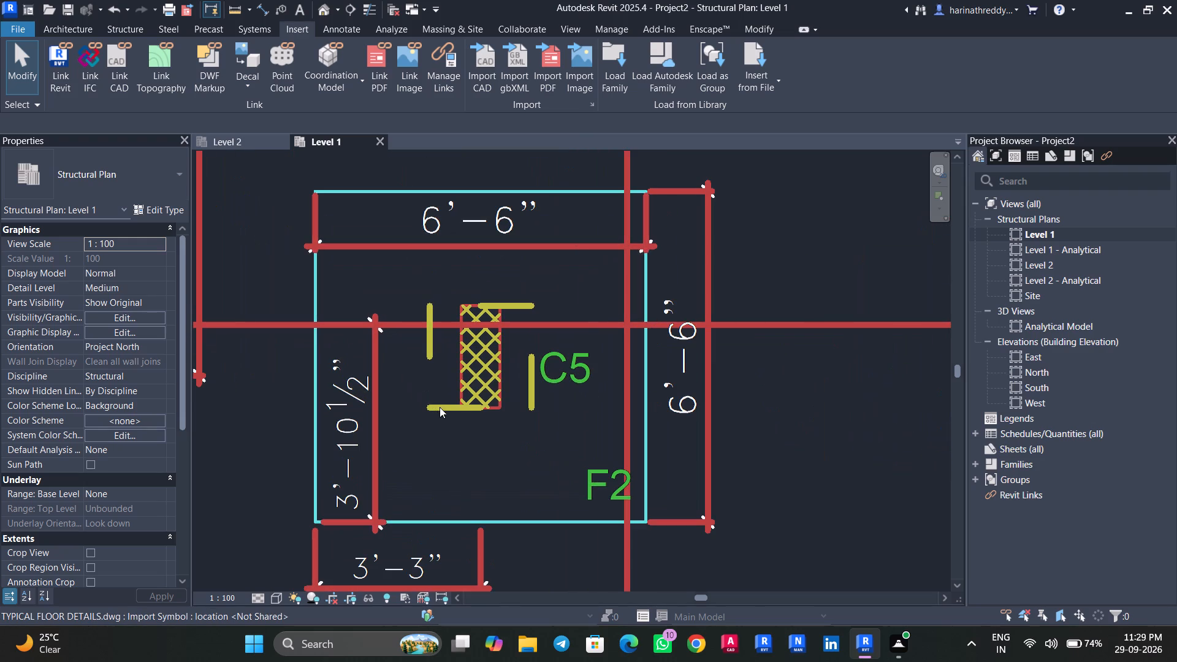
# Review the linked drawing's upper footing rows and compare the arrangement of its column, footing and beam layouts.
pyautogui.scroll(-3, 440, 407)
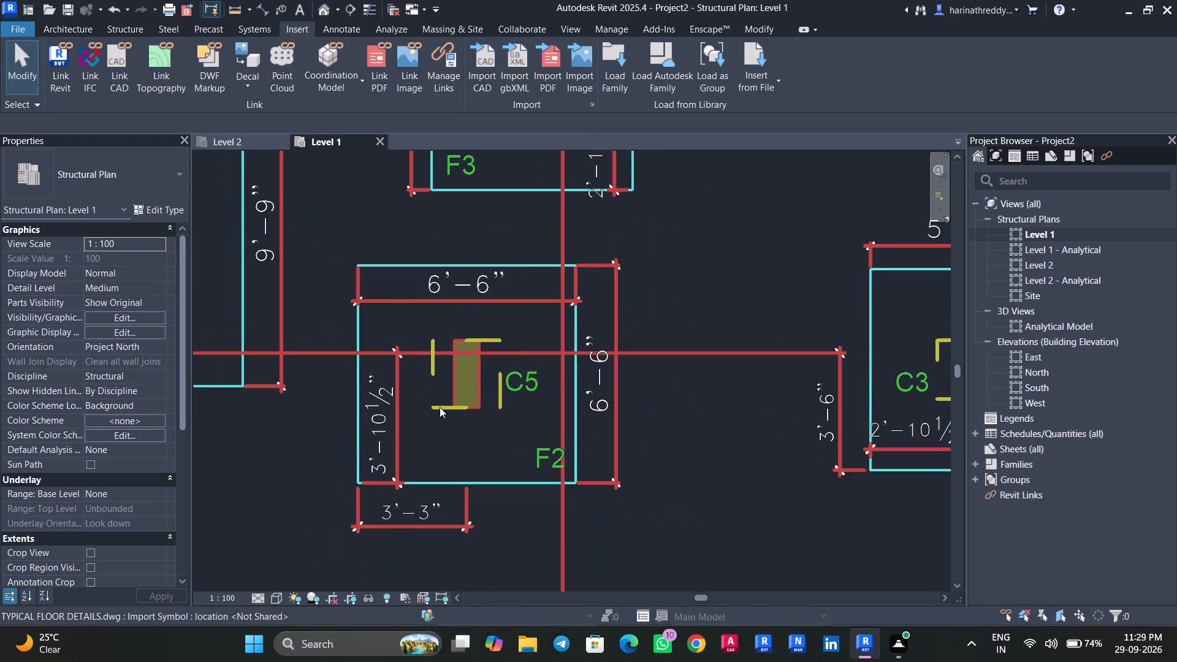
pyautogui.scroll(-9, 440, 407)
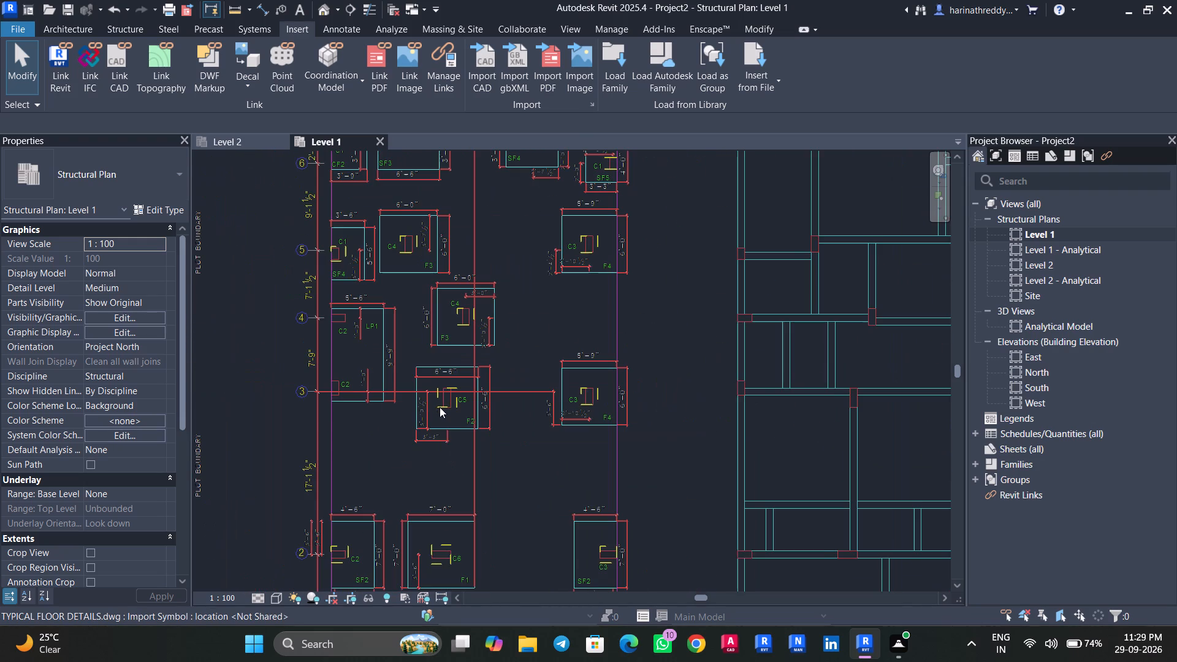
pyautogui.moveTo(408, 263); pyautogui.dragTo(446, 426, button='middle')
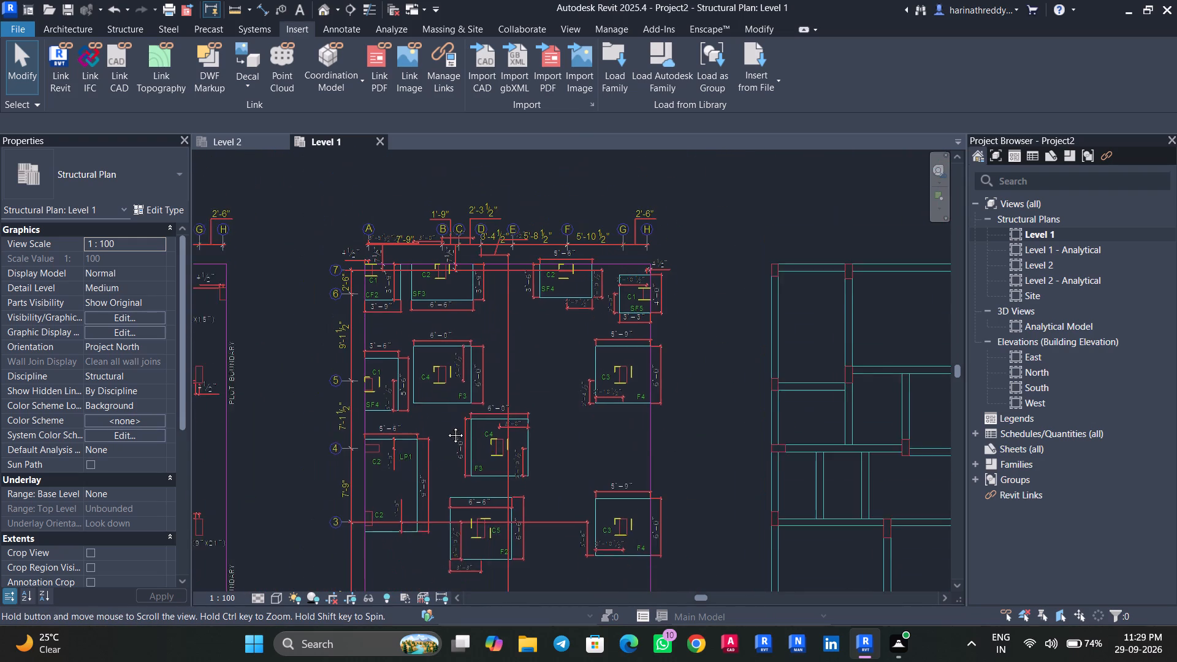
pyautogui.moveTo(446, 426); pyautogui.dragTo(451, 443, button='middle')
pyautogui.scroll(-5, 471, 401)
pyautogui.middleClick(471, 401)
pyautogui.scroll(-2, 471, 401)
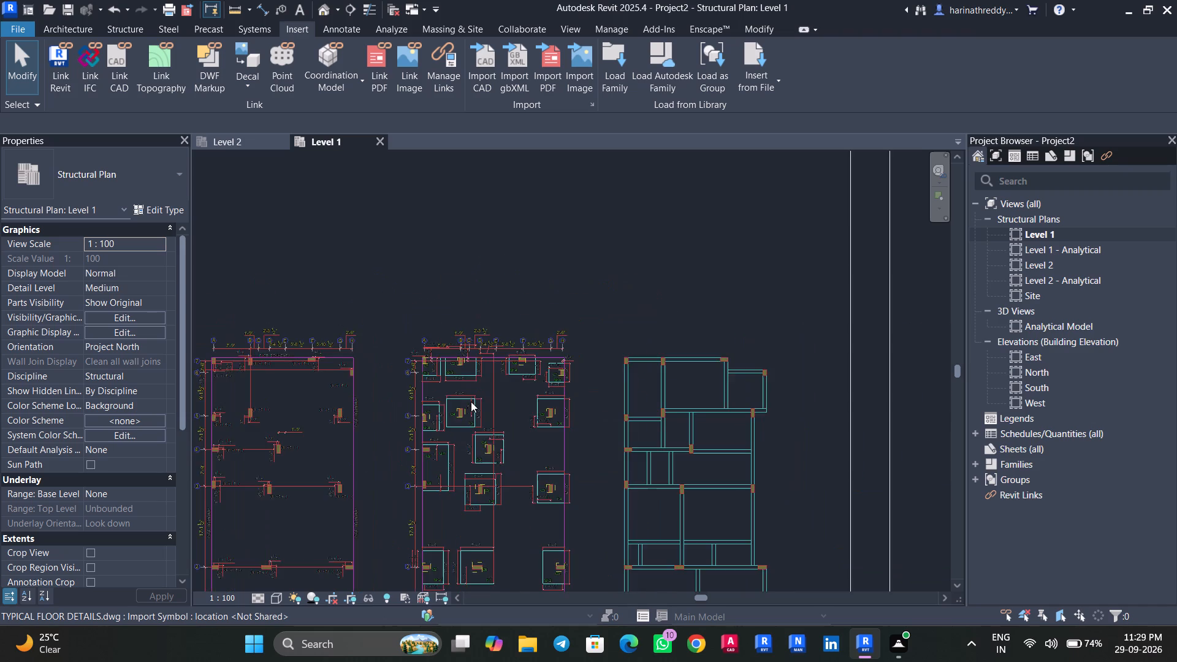
pyautogui.moveTo(340, 467); pyautogui.dragTo(432, 335, button='middle')
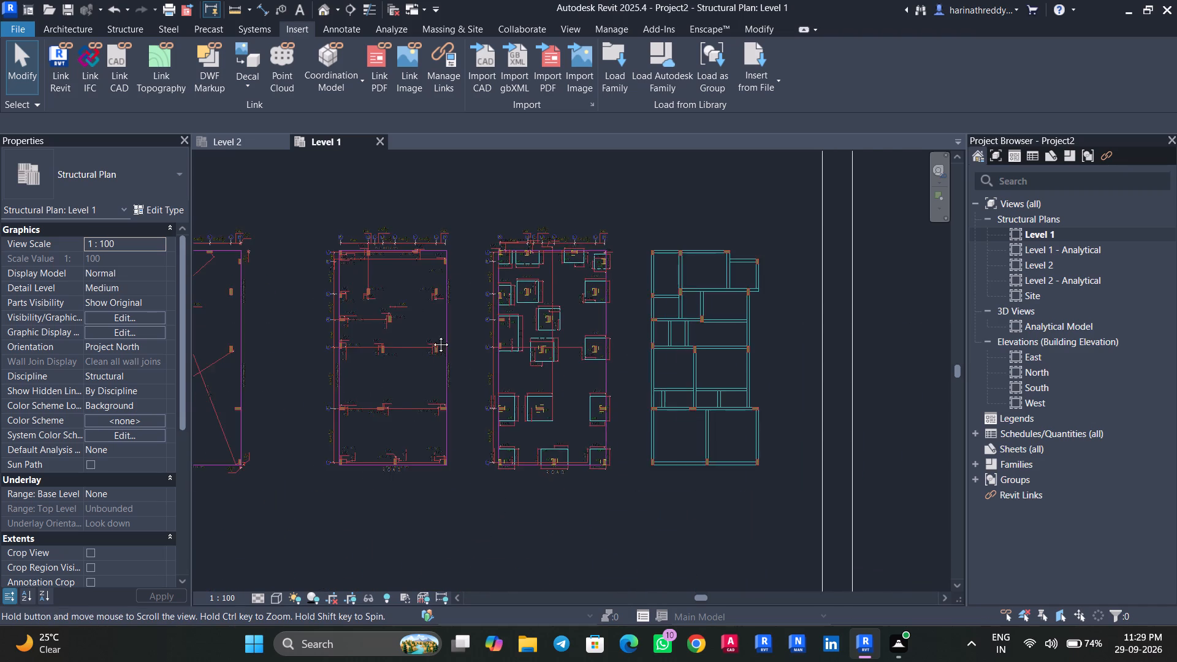
pyautogui.moveTo(432, 335); pyautogui.dragTo(576, 391, button='middle')
pyautogui.scroll(1, 576, 391)
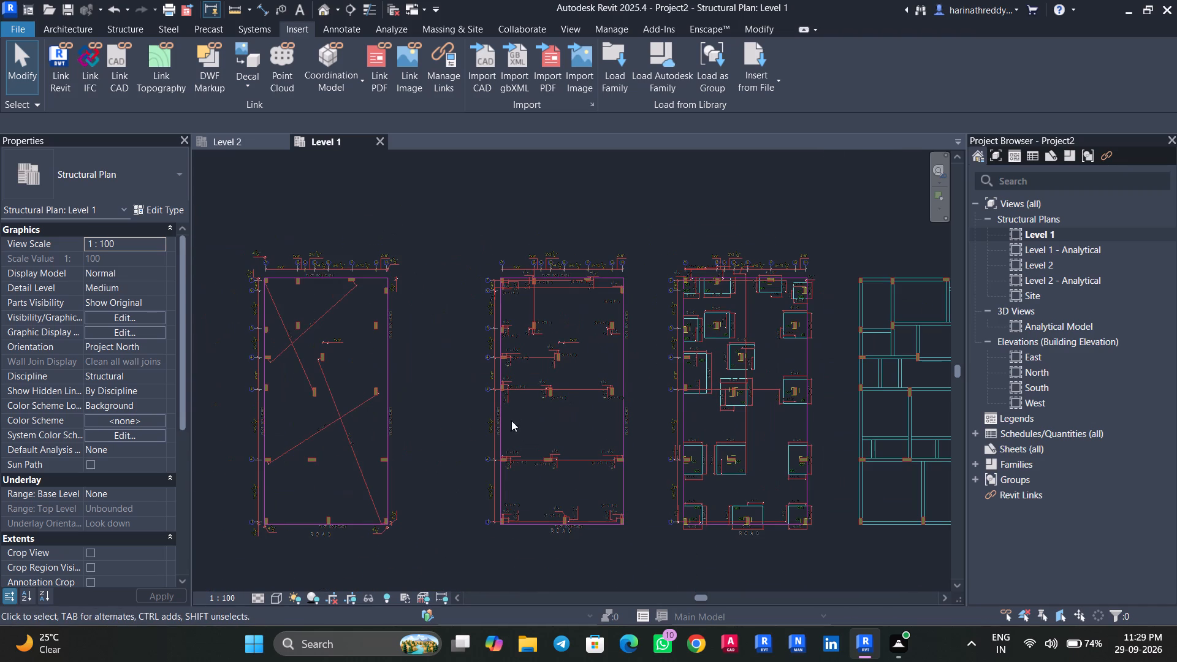
pyautogui.scroll(-5, 454, 453)
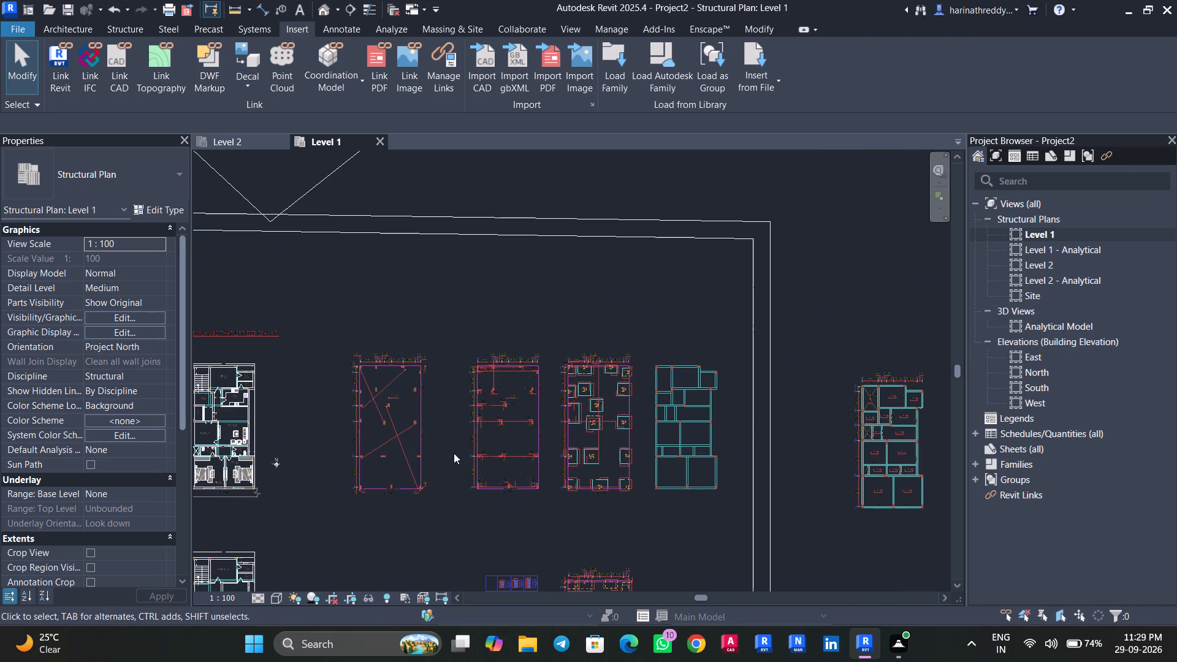
pyautogui.moveTo(460, 514); pyautogui.dragTo(565, 435, button='middle')
pyautogui.scroll(-3, 607, 446)
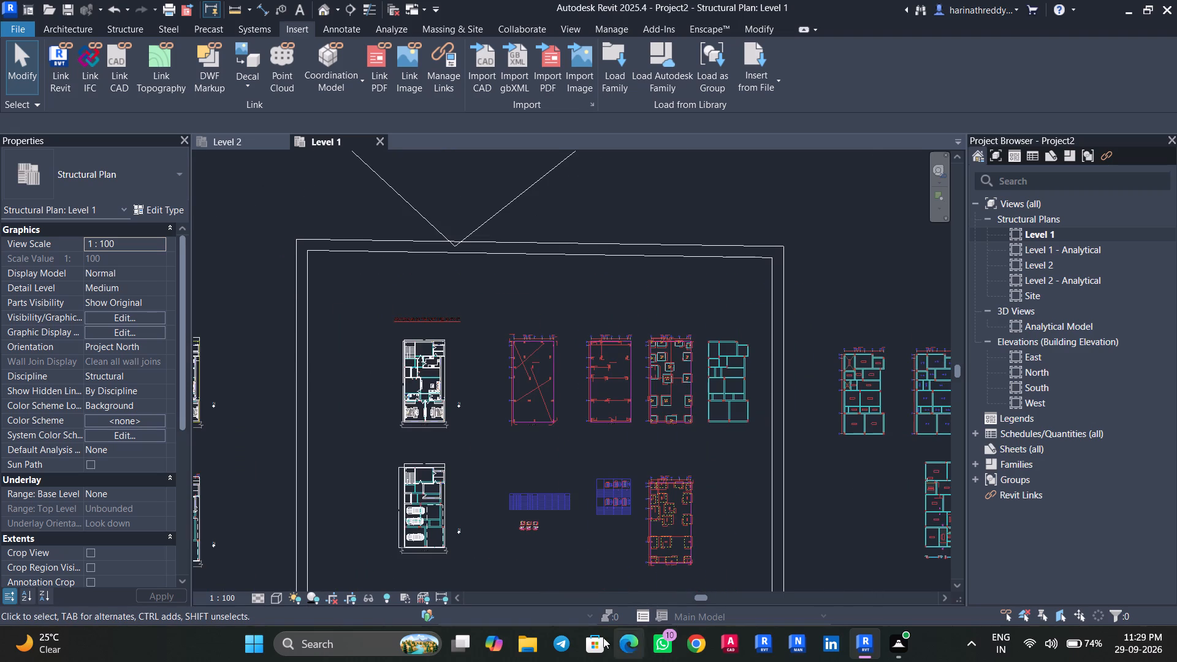
# Open the TYPICAL FLOOR DETAILS drawing from the Downloads folder in AutoCAD.
pyautogui.click(525, 637)
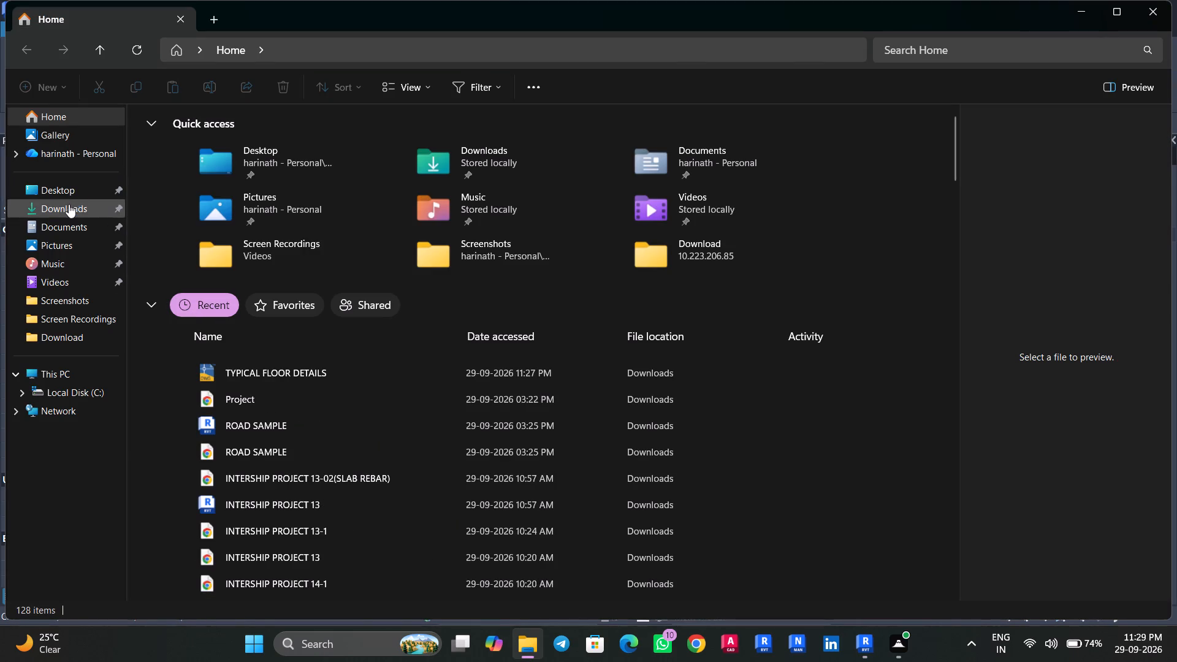
pyautogui.click(69, 204)
pyautogui.doubleClick(171, 196)
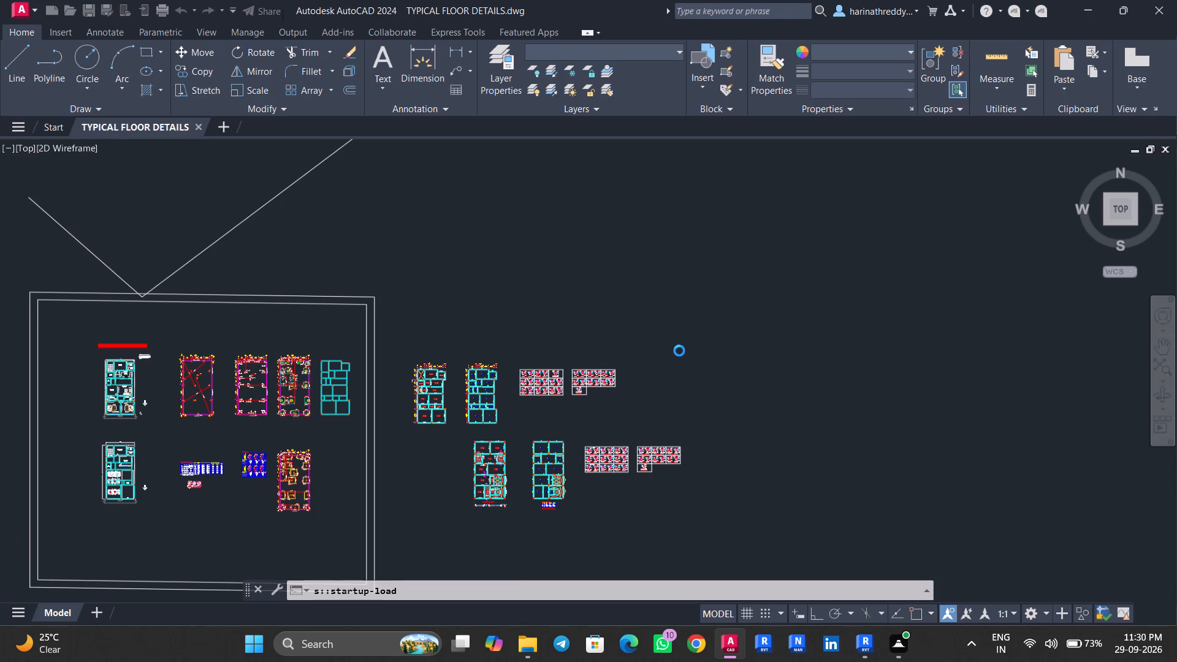
# Look over the plans, structural layouts and schedules in the TYPICAL FLOOR DETAILS drawing.
pyautogui.scroll(-2, 679, 351)
pyautogui.scroll(1, 679, 351)
pyautogui.scroll(-5, 679, 351)
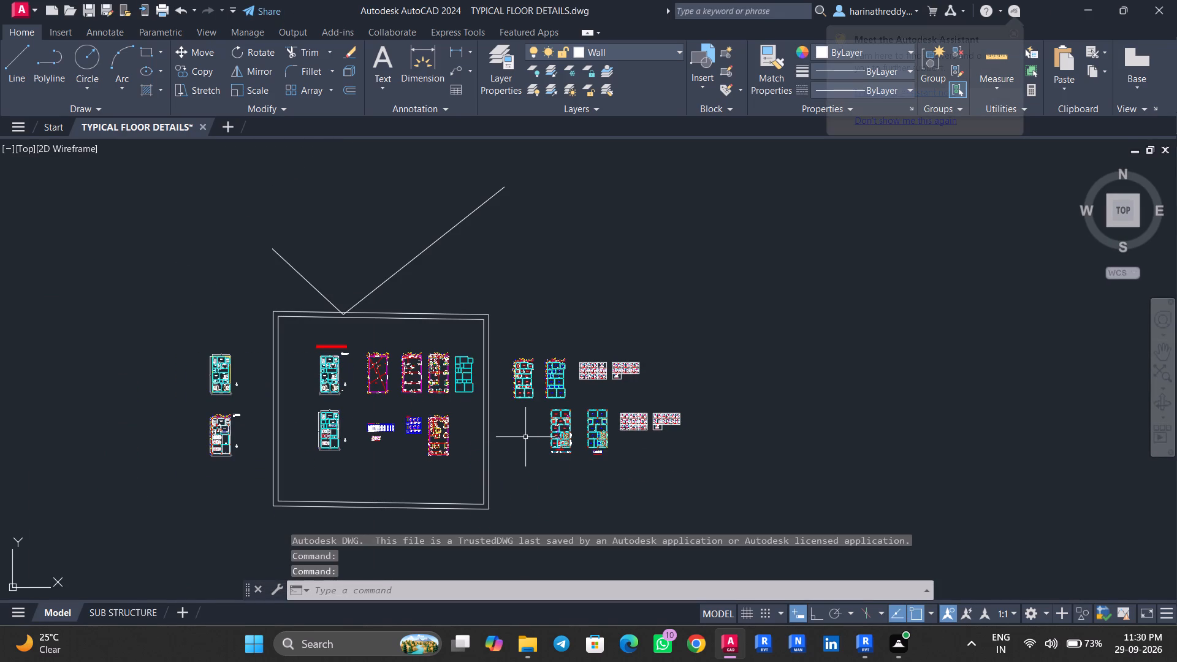
pyautogui.press('F9')
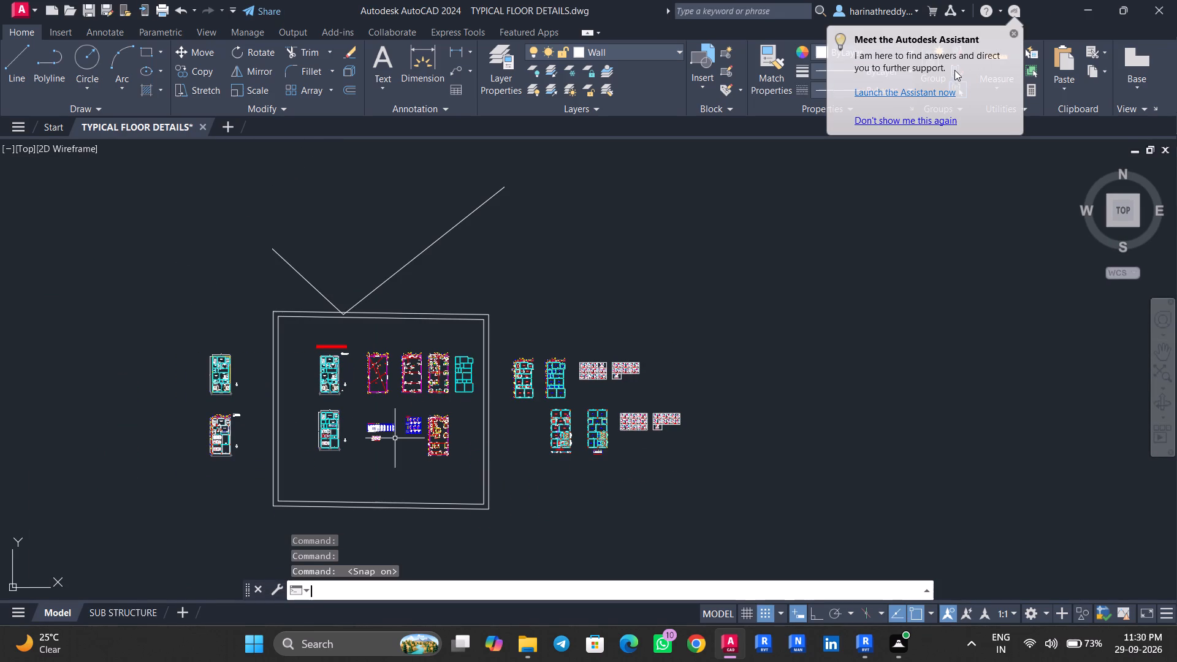
pyautogui.press('F9')
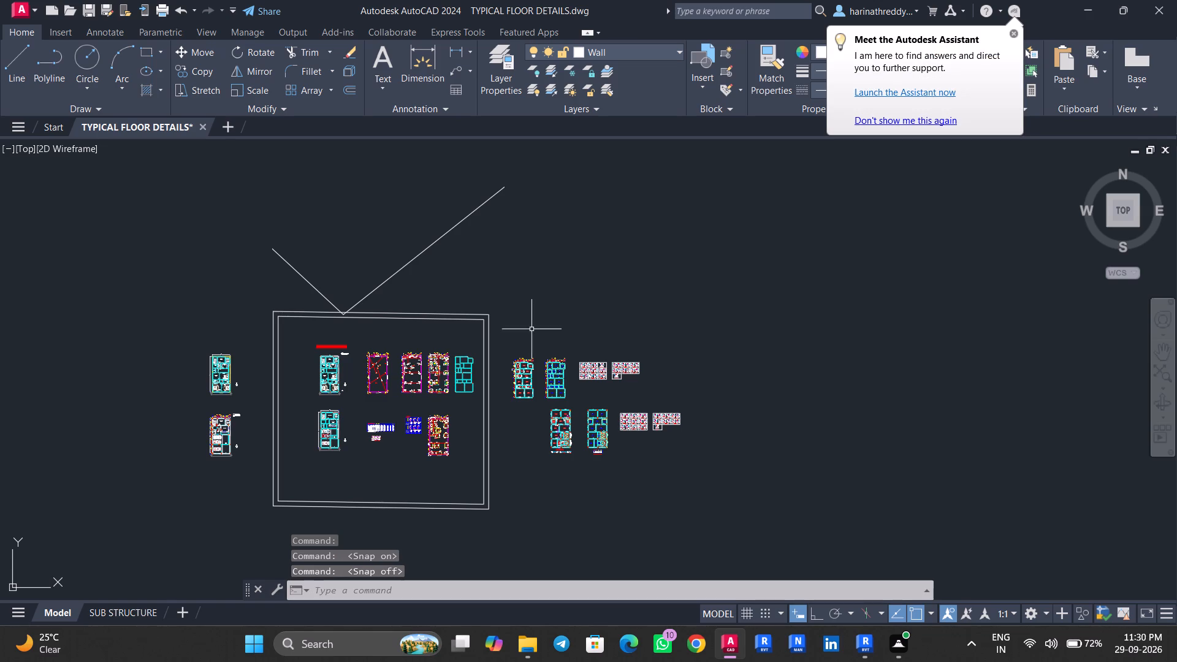
pyautogui.scroll(3, 394, 414)
pyautogui.scroll(-1, 394, 414)
pyautogui.scroll(4, 394, 414)
pyautogui.scroll(-1, 398, 408)
pyautogui.scroll(1, 398, 408)
pyautogui.scroll(-1, 398, 408)
pyautogui.moveTo(400, 398); pyautogui.dragTo(624, 490, button='middle')
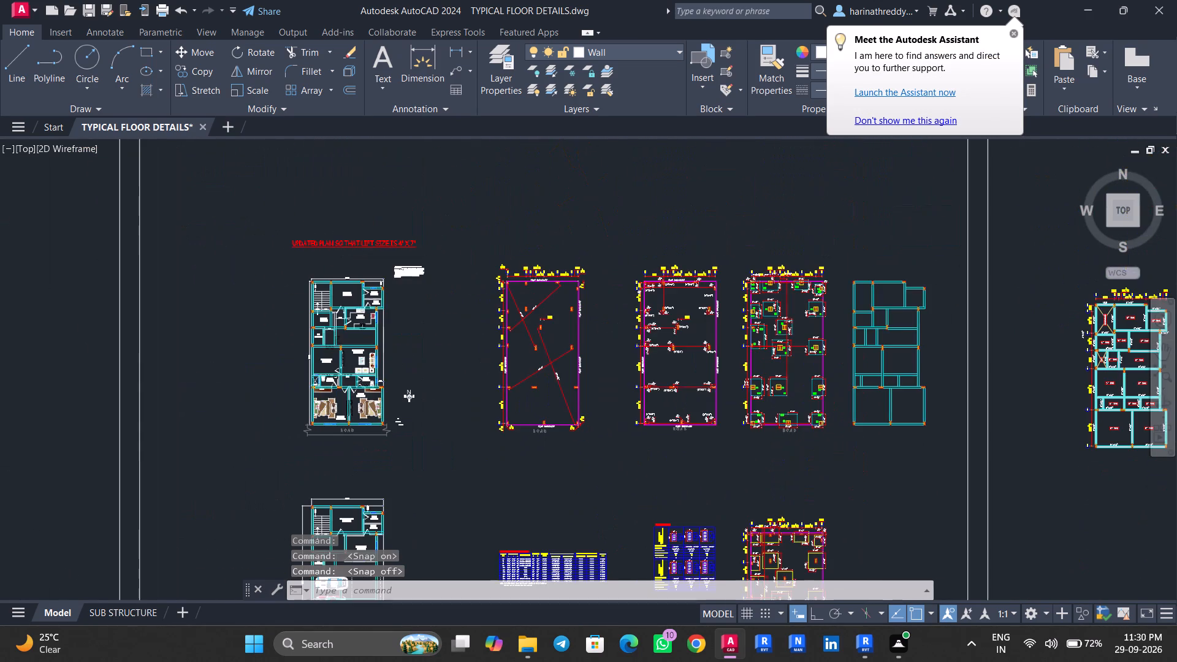
# Examine the labelled footing layout from grid 1 to grid 7, checking footing marks, column marks and dimensions.
pyautogui.scroll(1, 772, 414)
pyautogui.scroll(-1, 772, 414)
pyautogui.scroll(5, 774, 411)
pyautogui.moveTo(717, 431); pyautogui.dragTo(547, 544, button='middle')
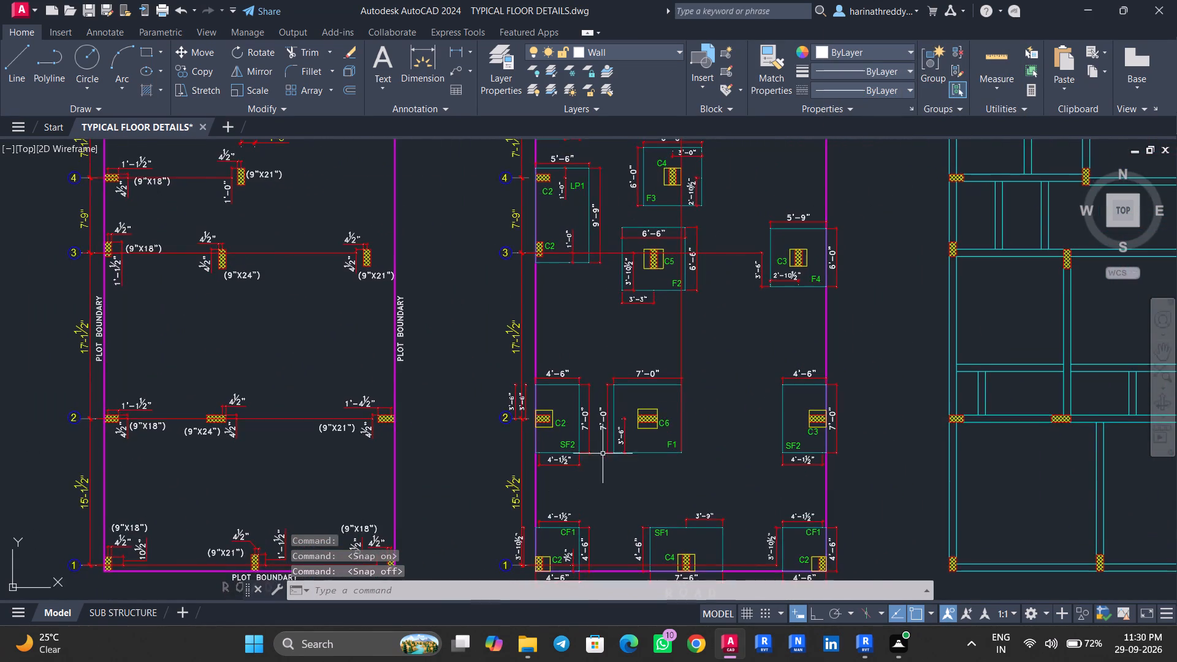
pyautogui.scroll(-6, 598, 441)
pyautogui.scroll(11, 598, 443)
pyautogui.moveTo(598, 436); pyautogui.dragTo(430, 499, button='middle')
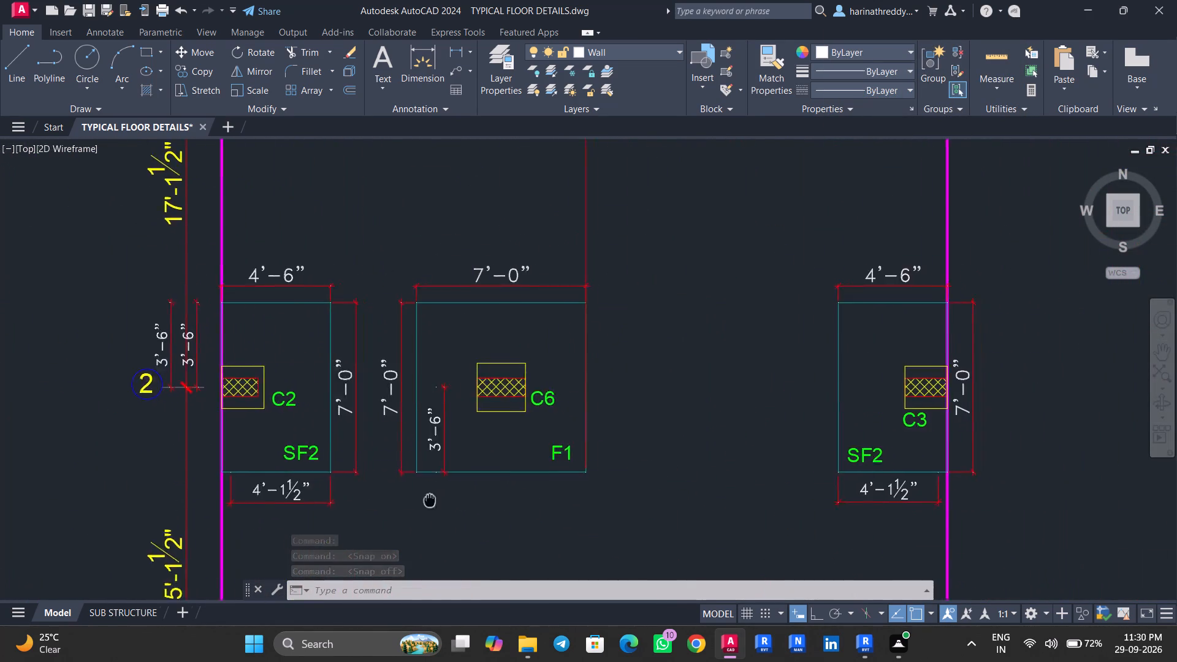
pyautogui.moveTo(430, 499); pyautogui.dragTo(427, 319, button='middle')
pyautogui.scroll(1, 1010, 180)
pyautogui.scroll(1, 427, 328)
pyautogui.scroll(-6, 421, 358)
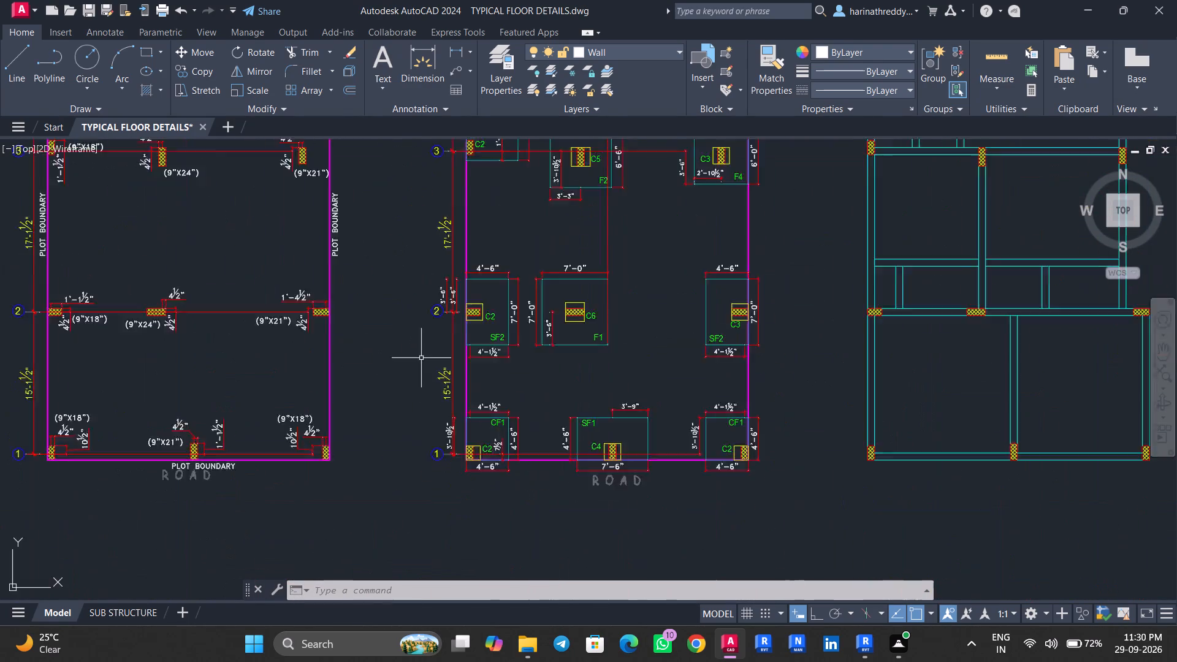
pyautogui.scroll(-3, 421, 358)
pyautogui.moveTo(492, 317); pyautogui.dragTo(566, 436, button='middle')
pyautogui.scroll(7, 490, 472)
pyautogui.moveTo(490, 472); pyautogui.dragTo(495, 466, button='middle')
pyautogui.moveTo(559, 413); pyautogui.dragTo(405, 528, button='middle')
pyautogui.scroll(-3, 408, 504)
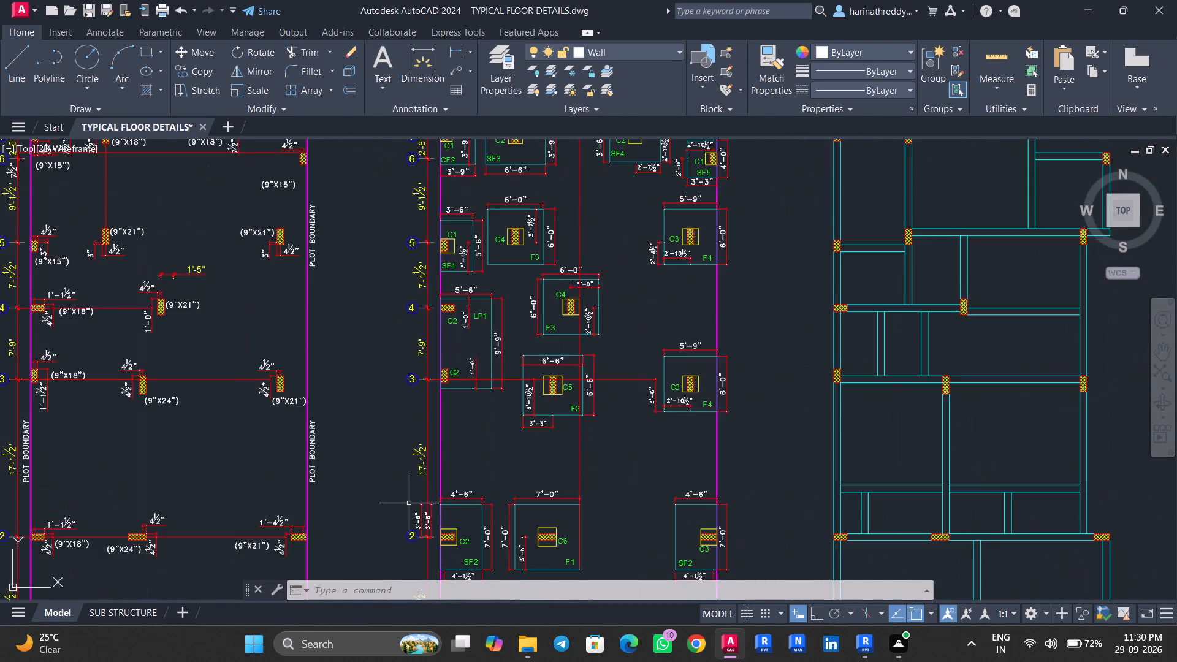
pyautogui.moveTo(497, 435); pyautogui.dragTo(495, 528, button='middle')
pyautogui.scroll(3, 538, 254)
pyautogui.scroll(-1, 538, 253)
pyautogui.scroll(3, 538, 253)
pyautogui.scroll(-1, 495, 297)
pyautogui.scroll(3, 495, 297)
pyautogui.scroll(-7, 494, 300)
pyautogui.scroll(1, 494, 303)
pyautogui.moveTo(494, 307); pyautogui.dragTo(519, 382, button='middle')
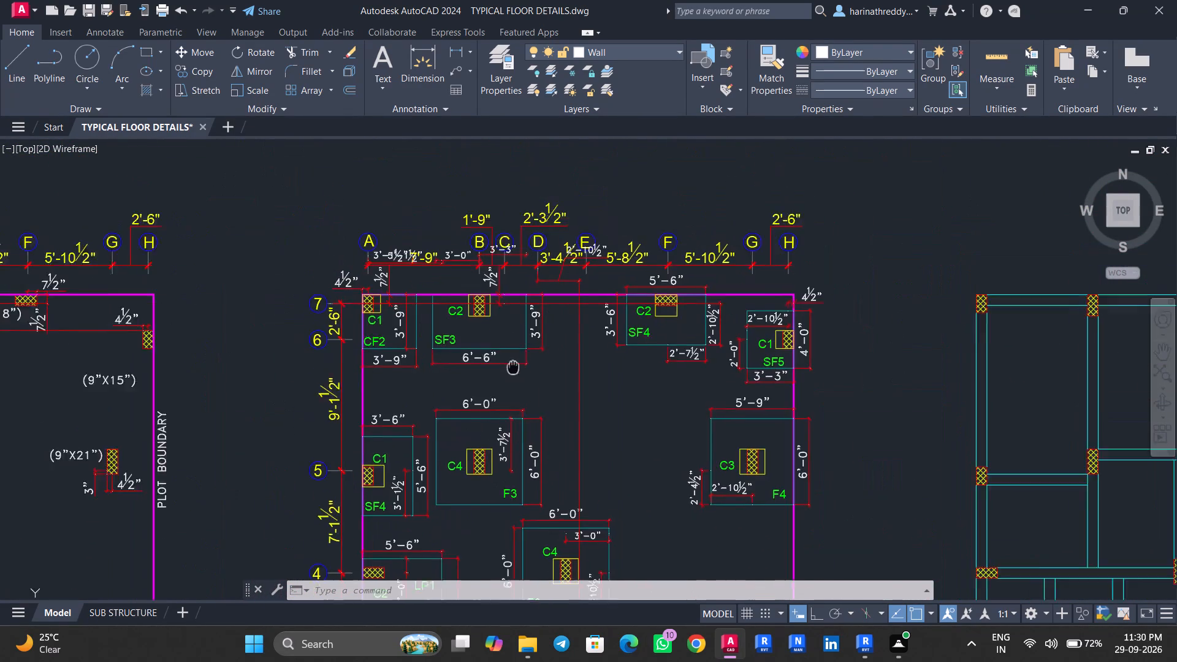
pyautogui.moveTo(519, 382); pyautogui.dragTo(520, 387, button='middle')
pyautogui.scroll(3, 485, 363)
pyautogui.scroll(-8, 485, 363)
pyautogui.moveTo(443, 441); pyautogui.dragTo(543, 291, button='middle')
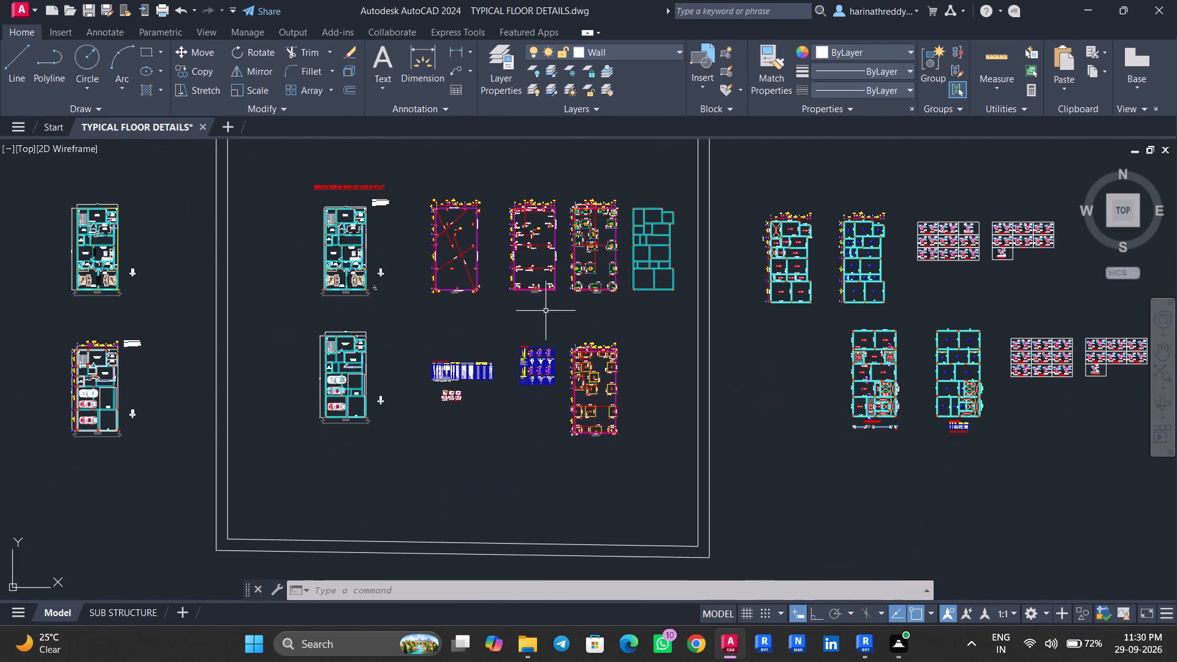
# Examine the unlabelled footing layout beside the column details, comparing its footing dimensions and offsets with the labelled layout.
pyautogui.scroll(4, 679, 470)
pyautogui.scroll(1, 519, 427)
pyautogui.moveTo(519, 427); pyautogui.dragTo(828, 539, button='middle')
pyautogui.scroll(-5, 672, 468)
pyautogui.moveTo(628, 432); pyautogui.dragTo(661, 538, button='middle')
pyautogui.scroll(3, 661, 539)
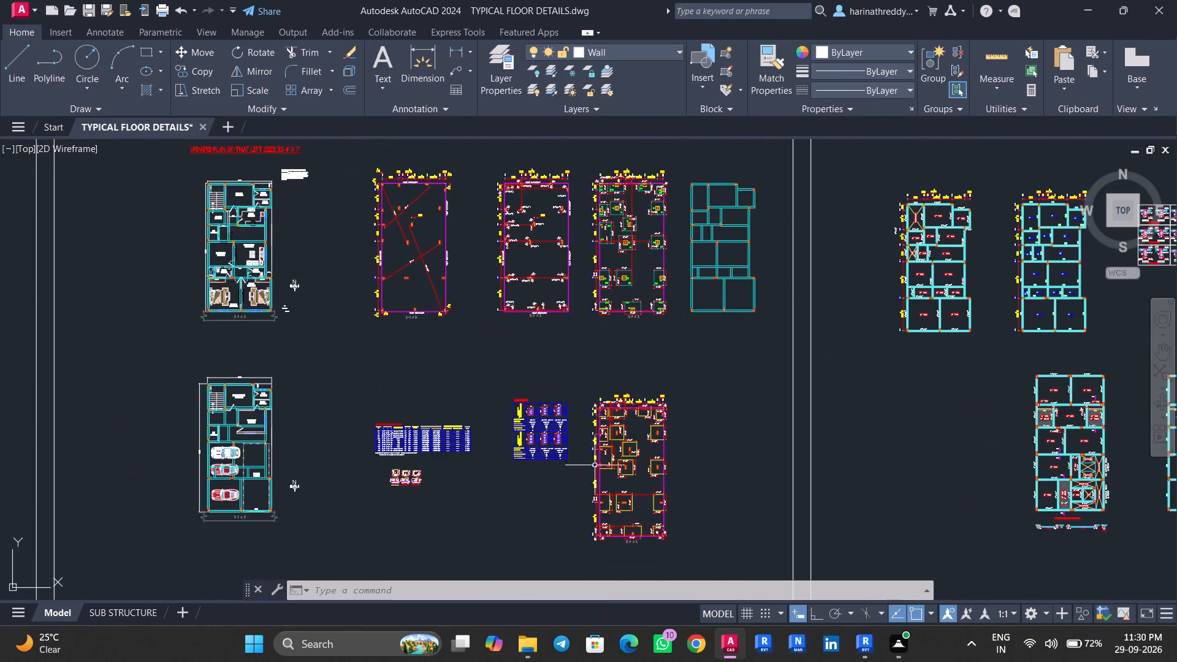
pyautogui.scroll(2, 595, 463)
pyautogui.scroll(3, 672, 438)
pyautogui.moveTo(694, 414); pyautogui.dragTo(596, 460, button='middle')
pyautogui.scroll(1, 596, 460)
pyautogui.scroll(-7, 596, 460)
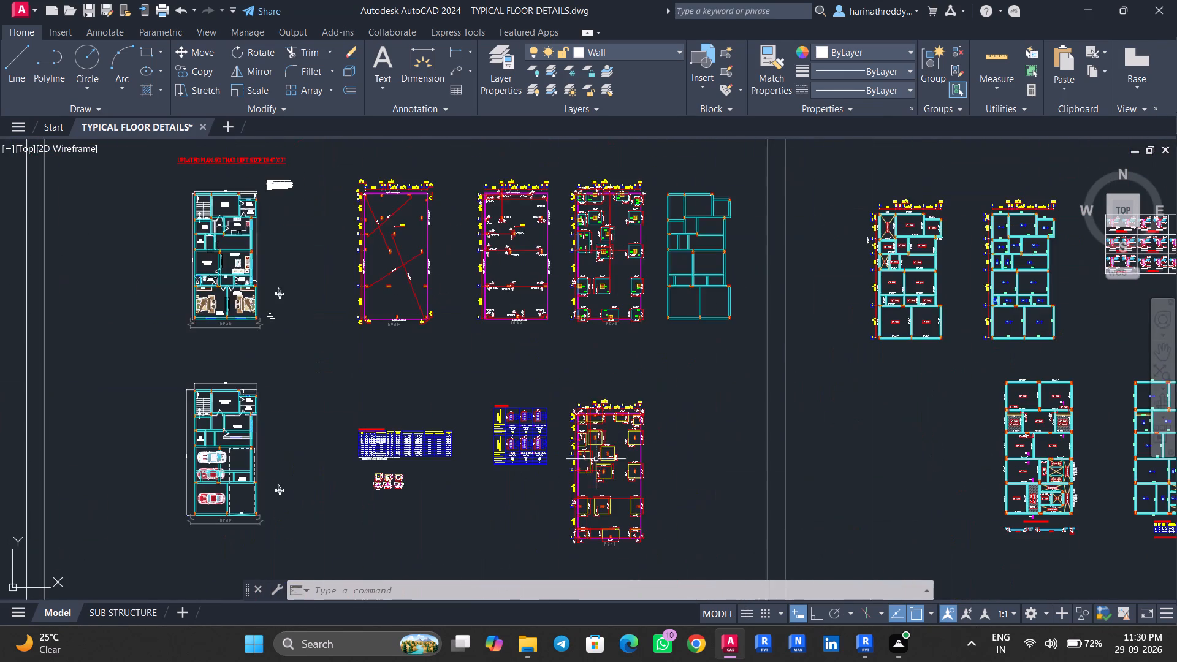
pyautogui.moveTo(599, 373); pyautogui.dragTo(585, 436, button='middle')
pyautogui.scroll(5, 557, 266)
pyautogui.scroll(-1, 593, 371)
pyautogui.moveTo(614, 465); pyautogui.dragTo(608, 408, button='middle')
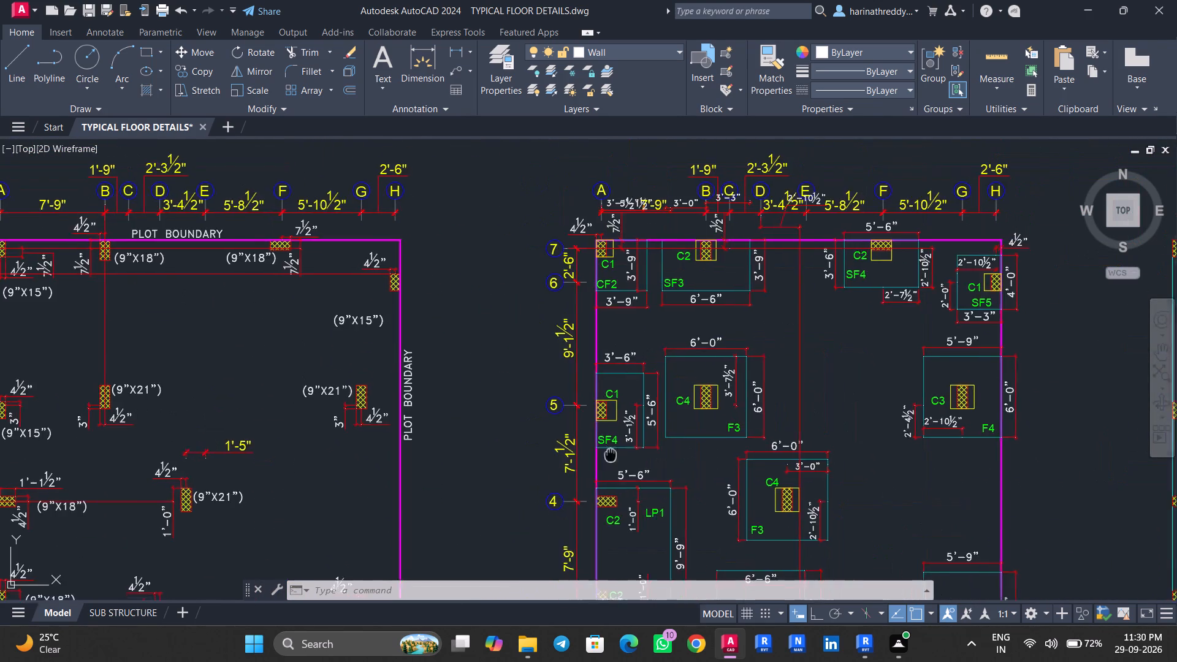
pyautogui.moveTo(608, 408); pyautogui.dragTo(606, 215, button='middle')
pyautogui.moveTo(655, 473); pyautogui.dragTo(644, 217, button='middle')
pyautogui.moveTo(641, 428); pyautogui.dragTo(615, 169, button='middle')
pyautogui.moveTo(613, 424); pyautogui.dragTo(603, 118, button='middle')
pyautogui.moveTo(604, 432); pyautogui.dragTo(588, 261, button='middle')
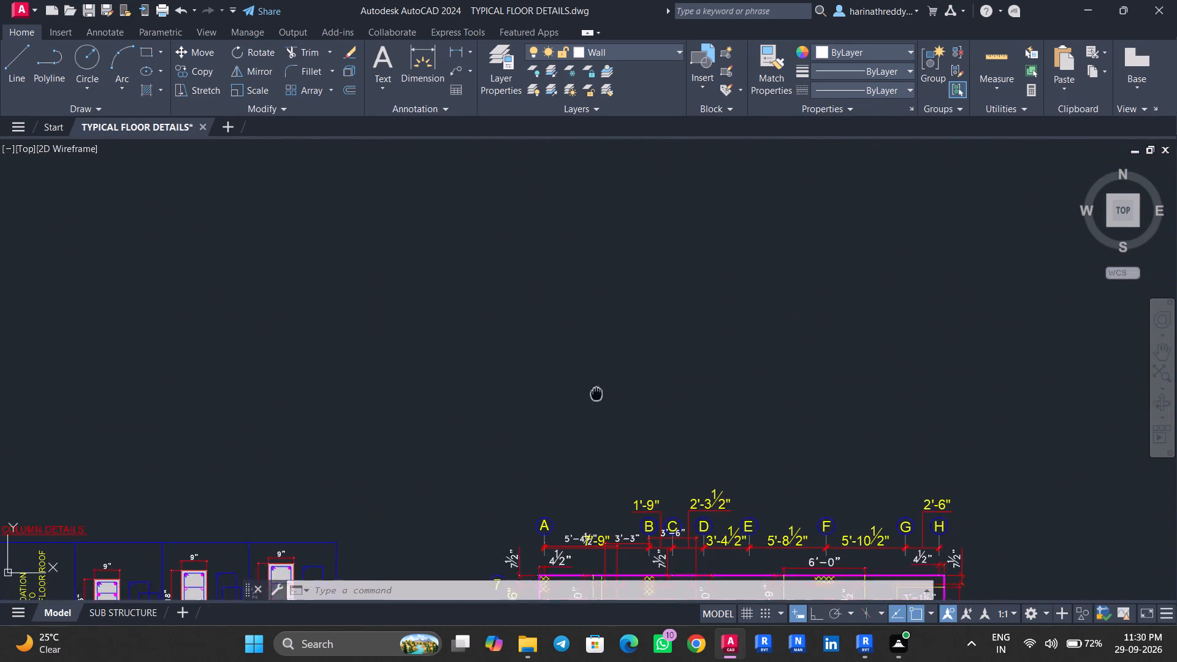
pyautogui.moveTo(588, 261); pyautogui.dragTo(586, 112, button='middle')
pyautogui.moveTo(611, 439); pyautogui.dragTo(620, 173, button='middle')
pyautogui.scroll(1, 620, 173)
pyautogui.moveTo(636, 371); pyautogui.dragTo(677, 154, button='middle')
pyautogui.middleClick(677, 154)
pyautogui.moveTo(657, 336); pyautogui.dragTo(656, 375, button='middle')
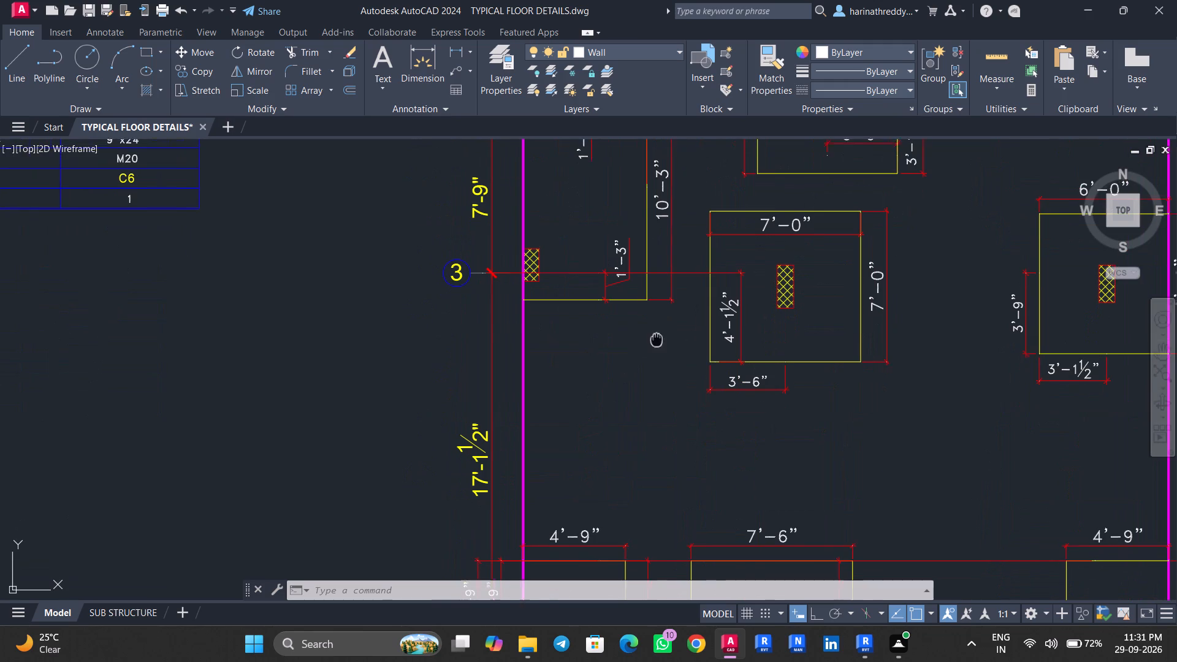
pyautogui.moveTo(656, 375); pyautogui.dragTo(646, 479, button='middle')
pyautogui.scroll(1, 645, 454)
pyautogui.scroll(-4, 645, 454)
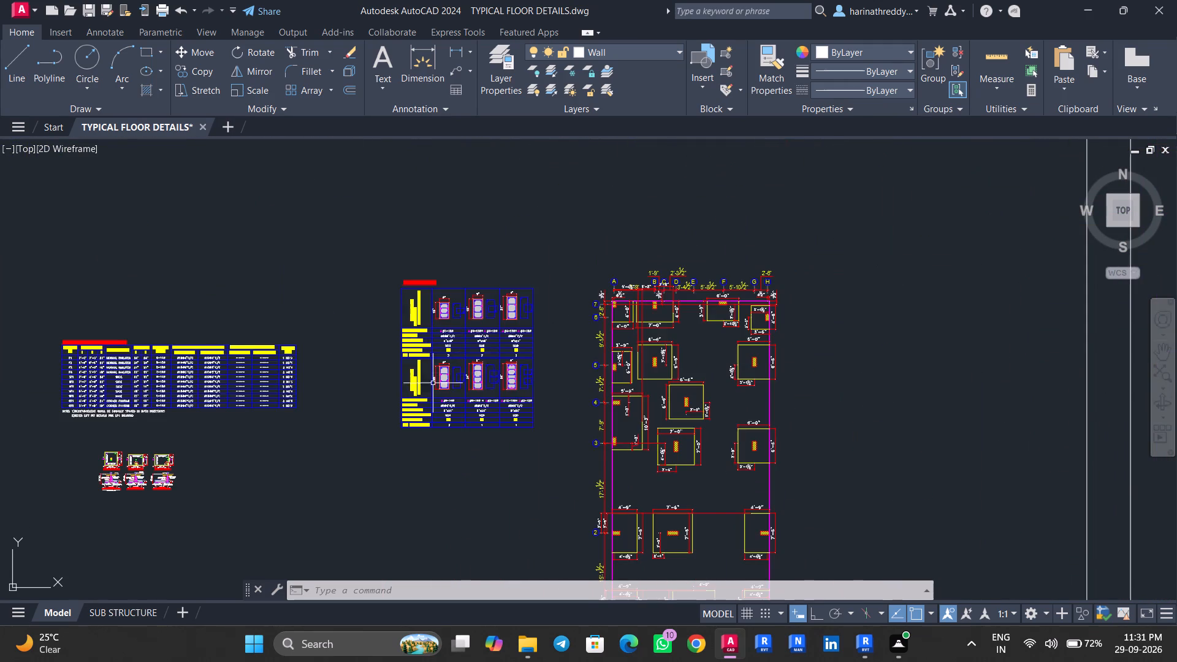
# Examine the column details table for columns from foundation to ground floor roof, including sizes, vertical steel, stirrups and concrete grade.
pyautogui.scroll(2, 438, 353)
pyautogui.scroll(-1, 438, 352)
pyautogui.scroll(5, 439, 351)
pyautogui.scroll(-3, 449, 396)
pyautogui.moveTo(451, 395); pyautogui.dragTo(468, 390, button='middle')
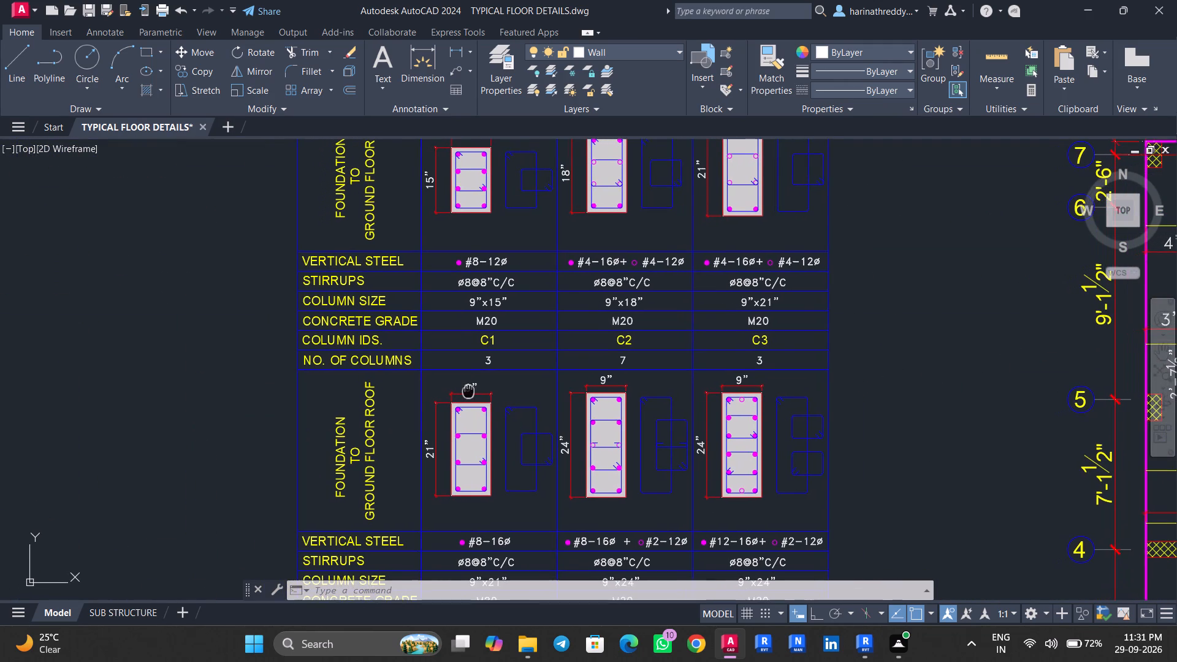
pyautogui.moveTo(468, 390); pyautogui.dragTo(506, 467, button='middle')
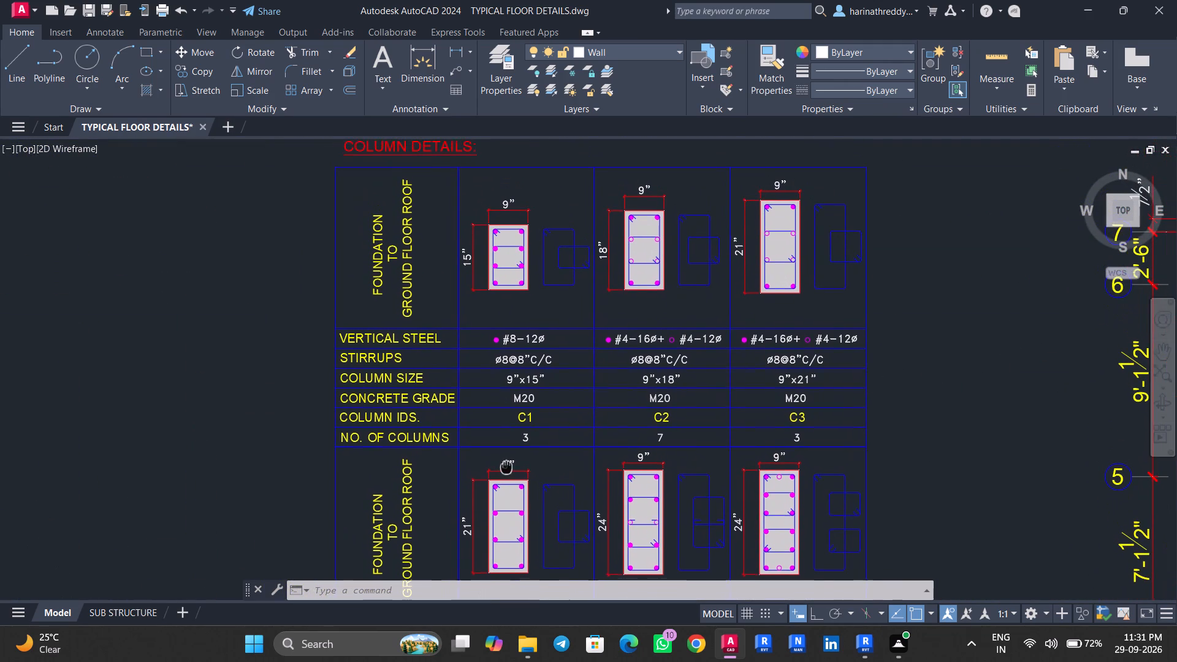
pyautogui.moveTo(506, 467); pyautogui.dragTo(508, 469, button='middle')
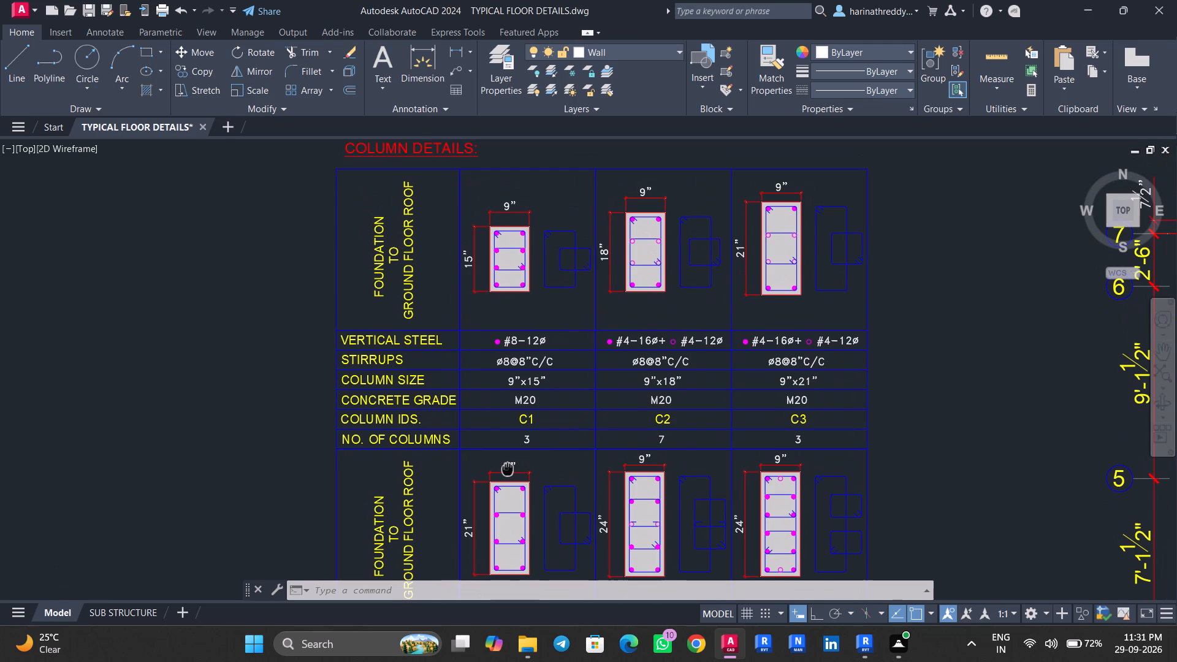
pyautogui.moveTo(508, 469); pyautogui.dragTo(527, 437, button='middle')
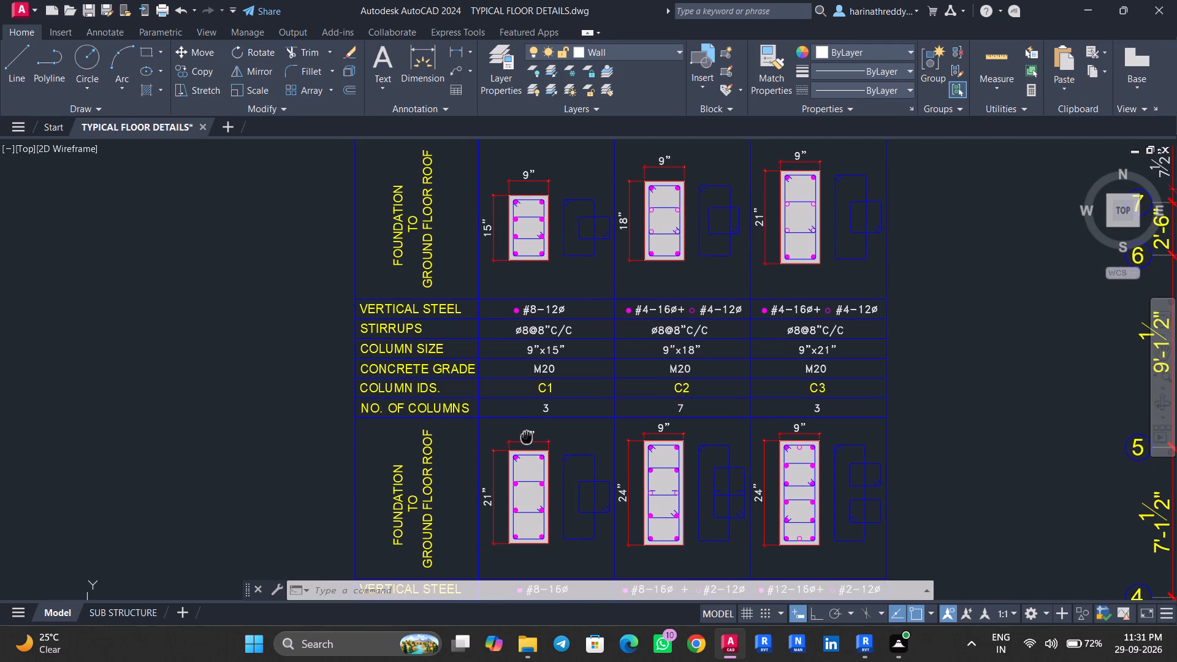
pyautogui.moveTo(527, 437); pyautogui.dragTo(715, 397, button='middle')
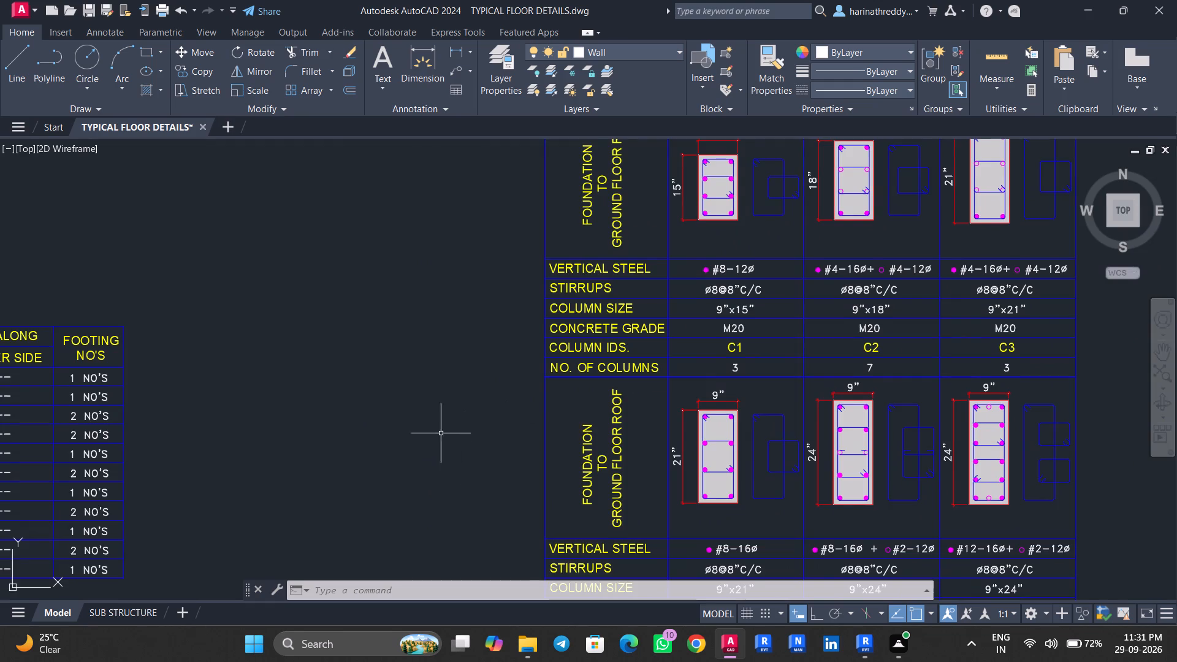
# Read the isolated footing schedule, covering footing sizes, types, pedestal dimensions, reinforcement and notes.
pyautogui.moveTo(439, 433); pyautogui.dragTo(677, 392, button='middle')
pyautogui.moveTo(507, 420); pyautogui.dragTo(763, 403, button='middle')
pyautogui.moveTo(709, 422); pyautogui.dragTo(729, 411, button='middle')
pyautogui.scroll(1, 709, 422)
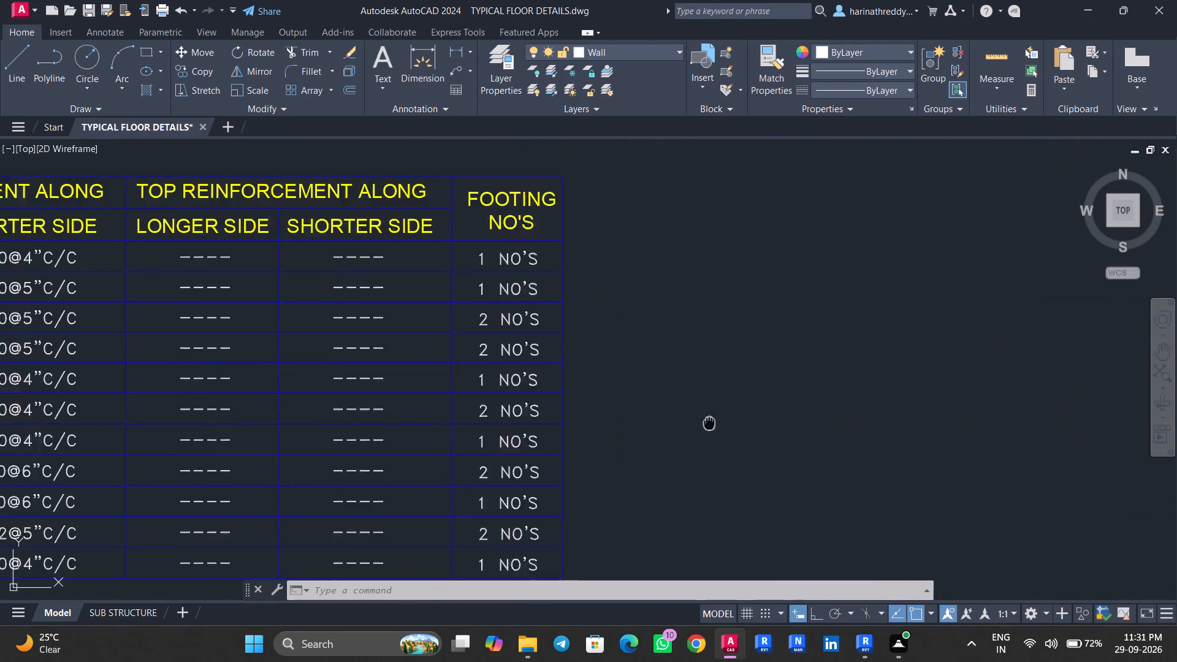
pyautogui.moveTo(729, 411); pyautogui.dragTo(858, 396, button='middle')
pyautogui.scroll(-1, 837, 405)
pyautogui.moveTo(406, 455); pyautogui.dragTo(667, 420, button='middle')
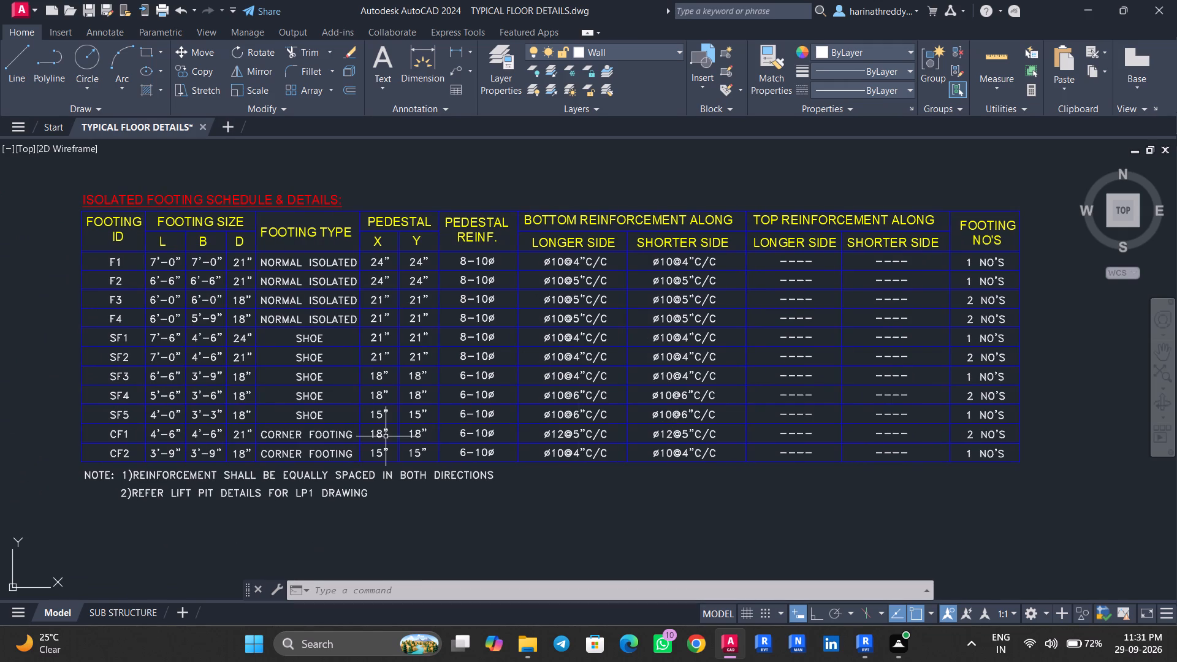
pyautogui.moveTo(663, 498); pyautogui.dragTo(640, 488, button='middle')
pyautogui.middleClick(640, 488)
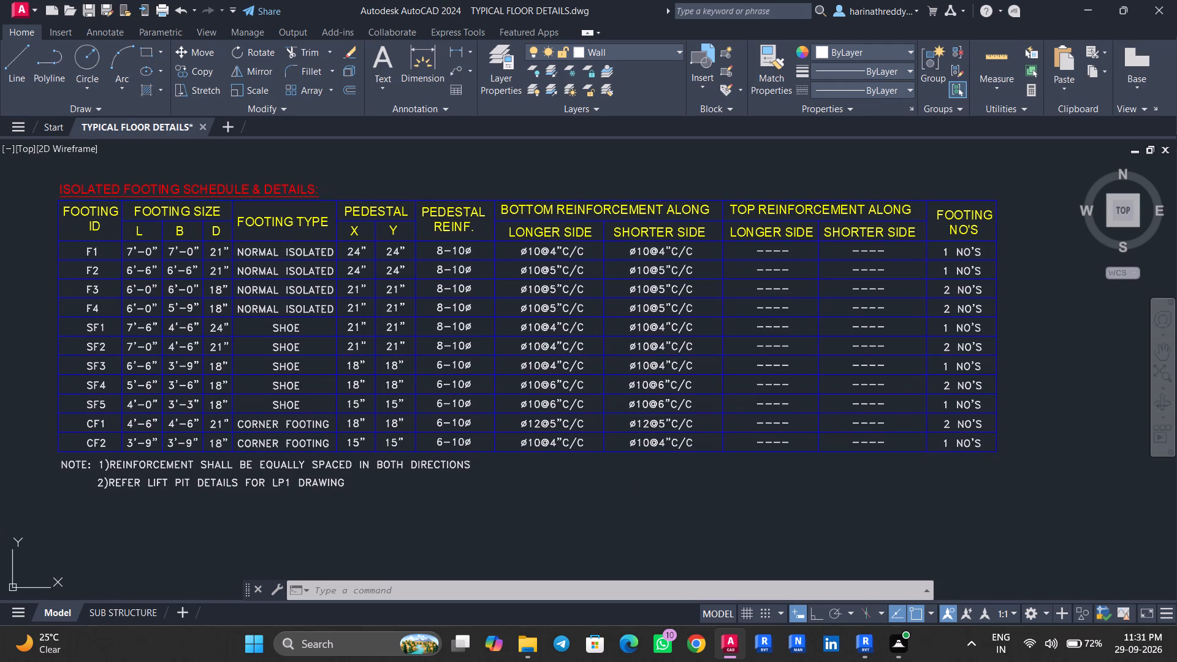
# Examine the typical plans of the isolated, shoe and corner footings, including pit extents, column positions and bottom reinforcement directions.
pyautogui.scroll(-4, 640, 488)
pyautogui.moveTo(640, 488); pyautogui.dragTo(650, 425, button='middle')
pyautogui.scroll(4, 600, 484)
pyautogui.scroll(2, 612, 430)
pyautogui.moveTo(612, 430); pyautogui.dragTo(589, 520, button='middle')
pyautogui.scroll(-1, 571, 484)
pyautogui.moveTo(551, 409); pyautogui.dragTo(551, 410, button='middle')
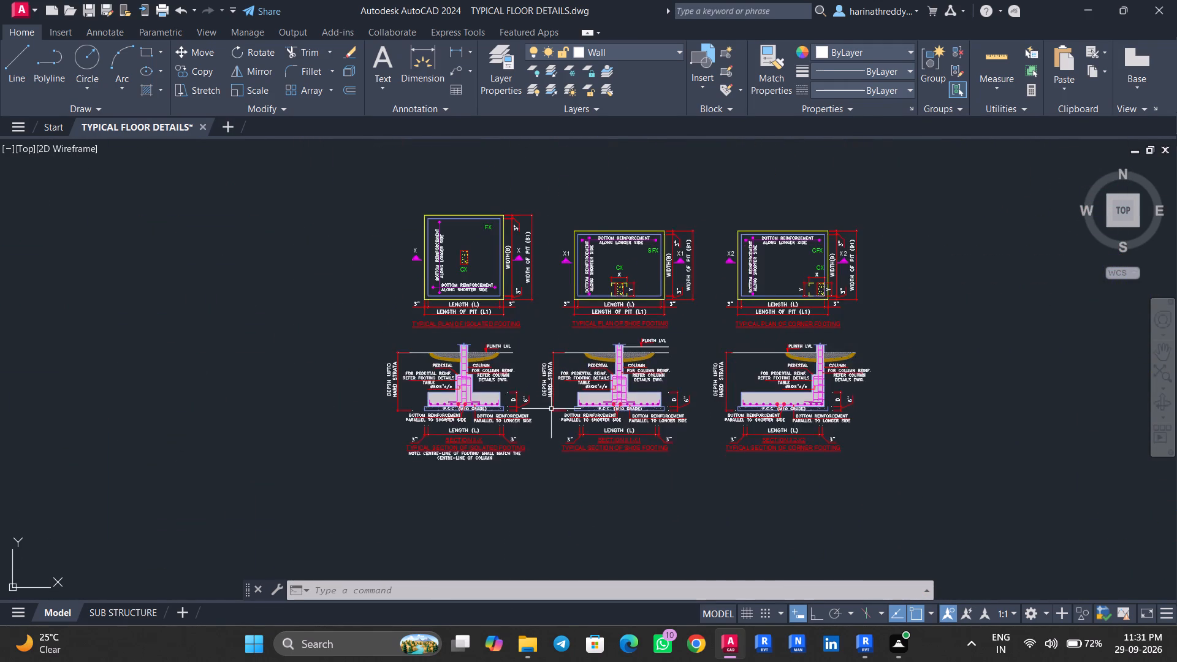
pyautogui.moveTo(551, 410); pyautogui.dragTo(548, 499, button='middle')
pyautogui.scroll(5, 479, 370)
pyautogui.moveTo(472, 381); pyautogui.dragTo(493, 435, button='middle')
pyautogui.scroll(1, 493, 435)
pyautogui.scroll(-3, 493, 435)
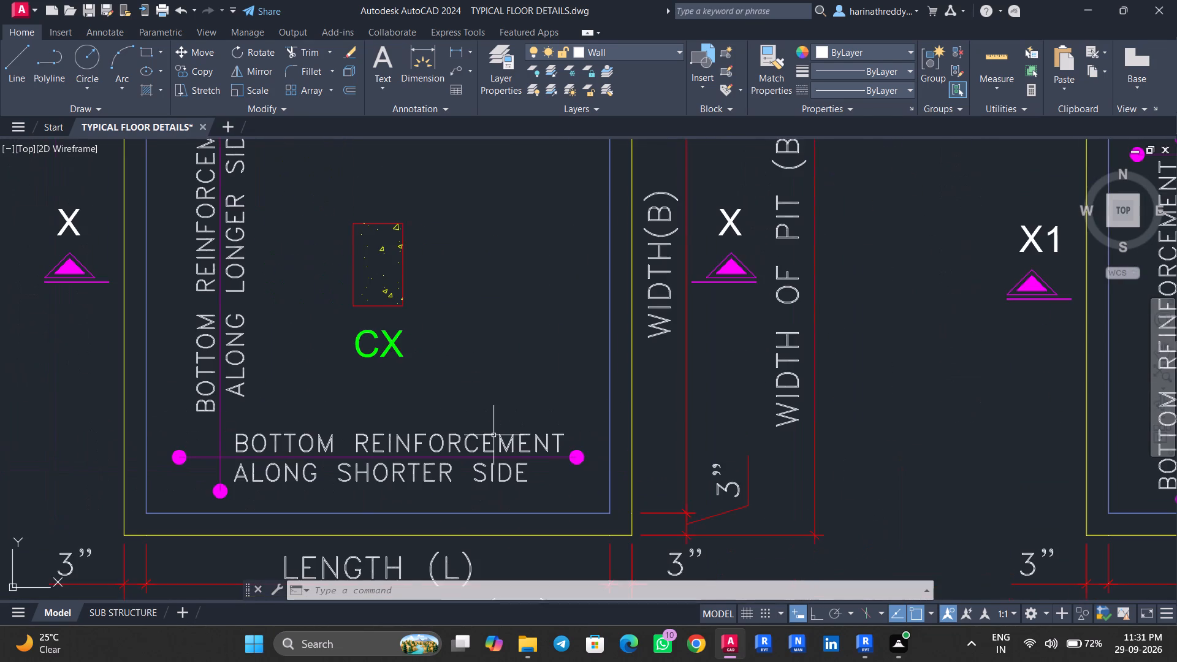
pyautogui.moveTo(493, 435); pyautogui.dragTo(479, 435, button='middle')
pyautogui.scroll(-3, 478, 433)
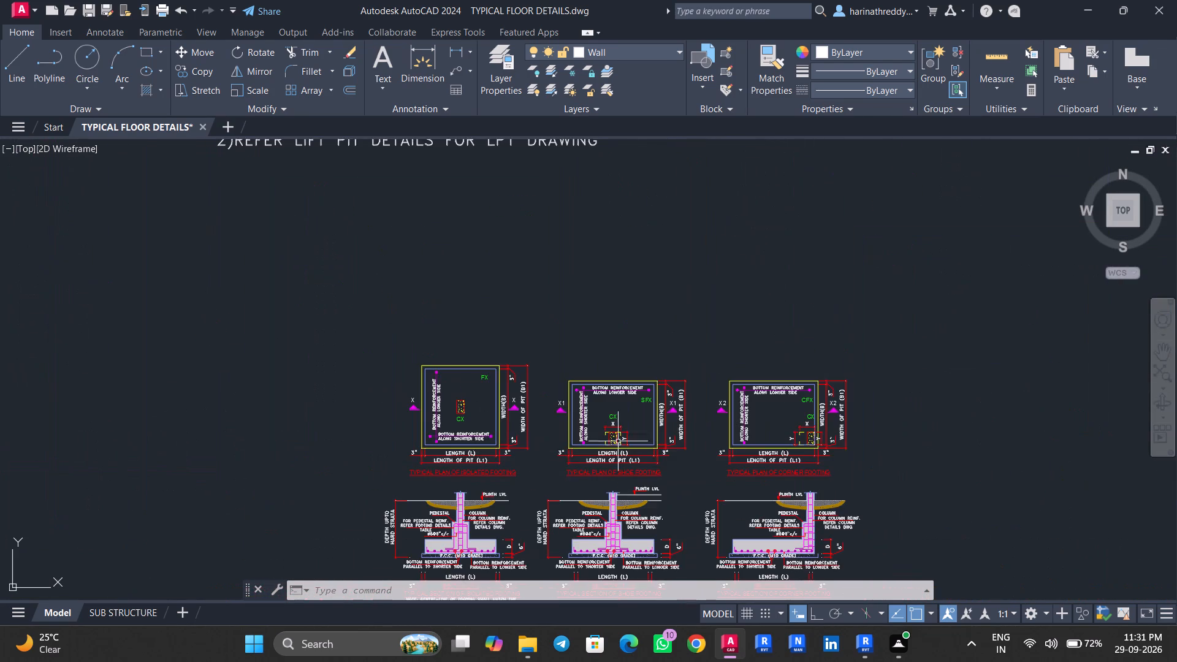
pyautogui.scroll(5, 631, 426)
pyautogui.scroll(-2, 630, 426)
pyautogui.moveTo(630, 426); pyautogui.dragTo(472, 422, button='middle')
pyautogui.moveTo(723, 423); pyautogui.dragTo(625, 424, button='middle')
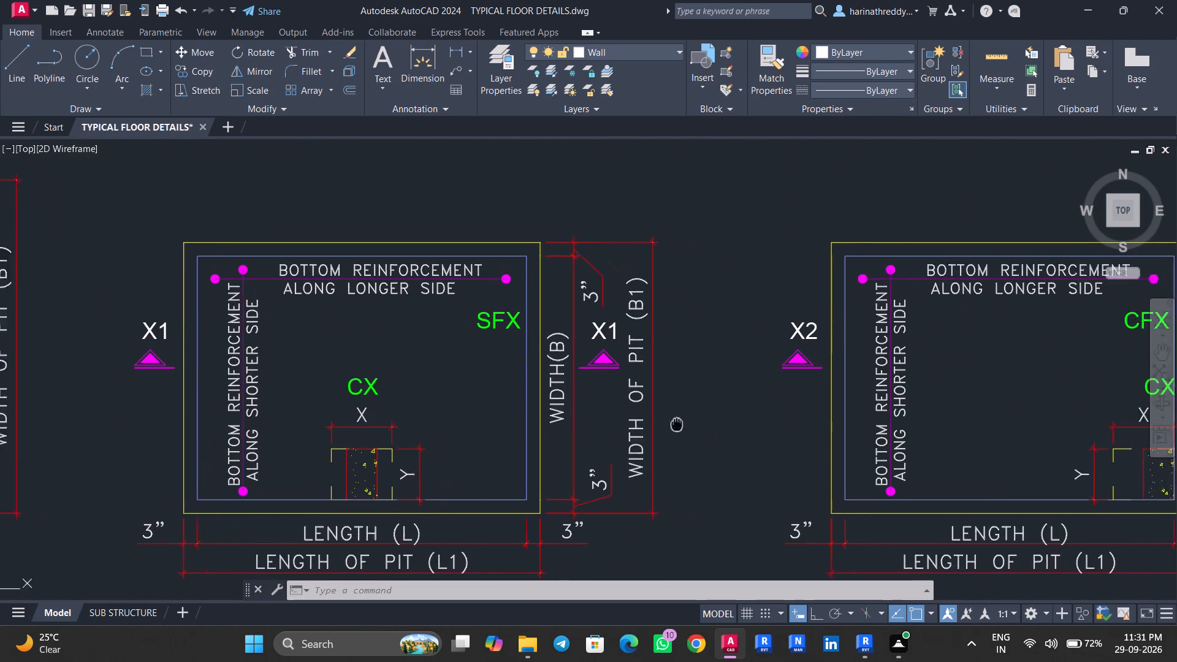
pyautogui.moveTo(625, 424); pyautogui.dragTo(567, 424, button='middle')
pyautogui.moveTo(801, 427); pyautogui.dragTo(631, 427, button='middle')
pyautogui.scroll(1, 631, 427)
pyautogui.scroll(-3, 631, 427)
# Examine the typical sections of the shoe and corner footings, including pedestal, column, plinth level and depth annotations.
pyautogui.moveTo(631, 427); pyautogui.dragTo(721, 322, button='middle')
pyautogui.scroll(-1, 693, 386)
pyautogui.moveTo(693, 386); pyautogui.dragTo(737, 333, button='middle')
pyautogui.scroll(2, 789, 384)
pyautogui.scroll(-1, 789, 384)
pyautogui.scroll(4, 789, 384)
pyautogui.scroll(-2, 831, 397)
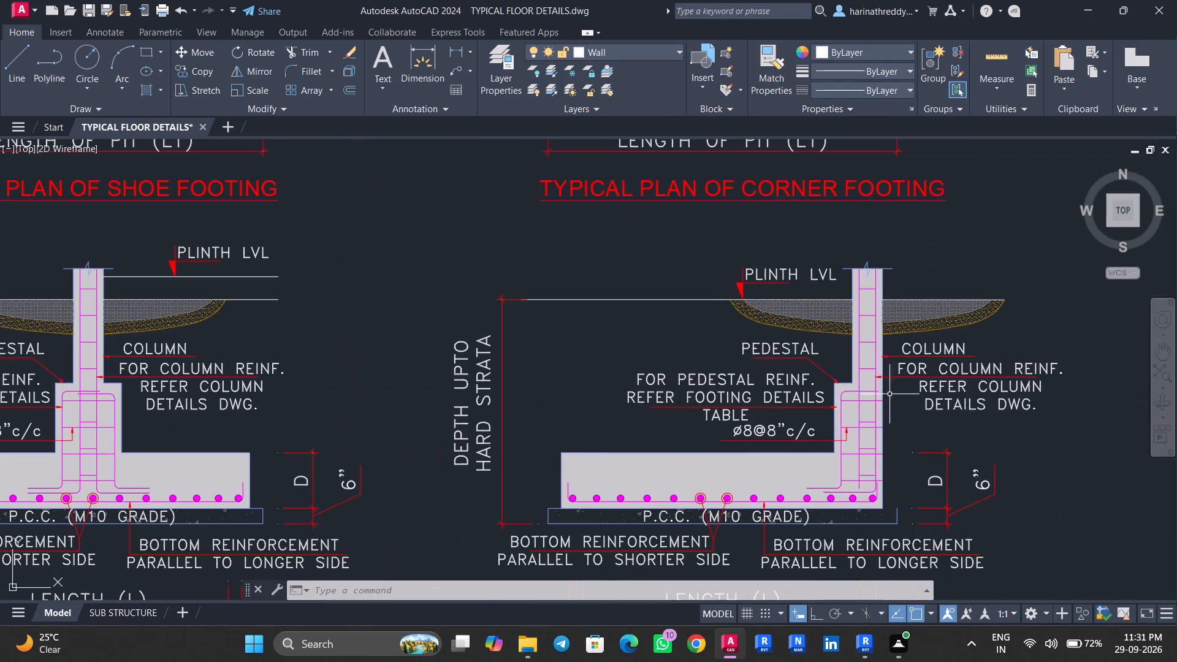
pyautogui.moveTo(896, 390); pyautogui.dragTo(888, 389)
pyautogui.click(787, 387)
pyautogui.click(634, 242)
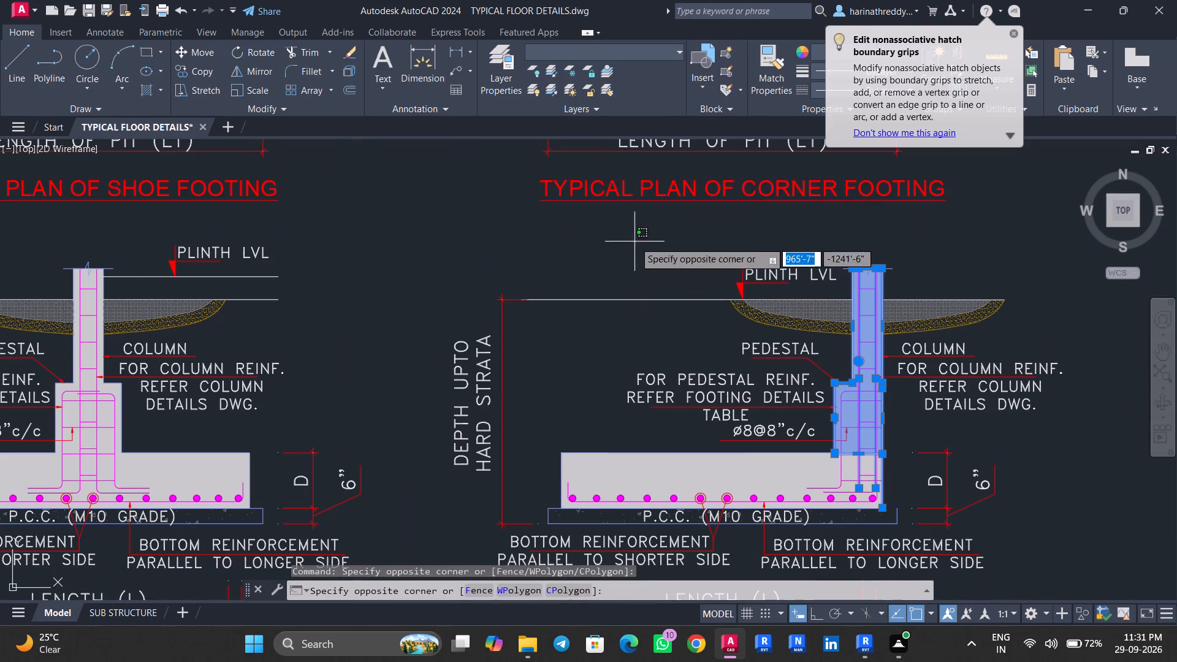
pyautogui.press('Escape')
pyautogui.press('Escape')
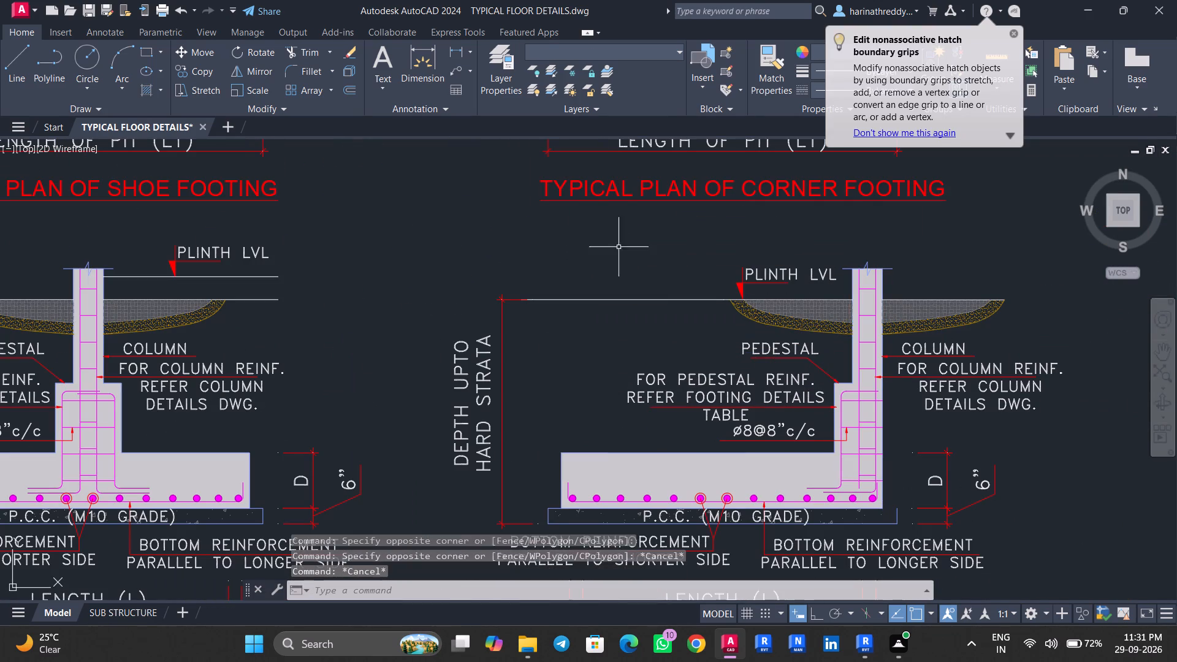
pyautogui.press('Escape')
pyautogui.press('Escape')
# Examine the base of the corner footing section X2-X2, checking the P.C.C. layer, bottom reinforcement and length annotations.
pyautogui.moveTo(759, 417); pyautogui.dragTo(877, 337, button='middle')
pyautogui.moveTo(797, 394); pyautogui.dragTo(799, 382, button='middle')
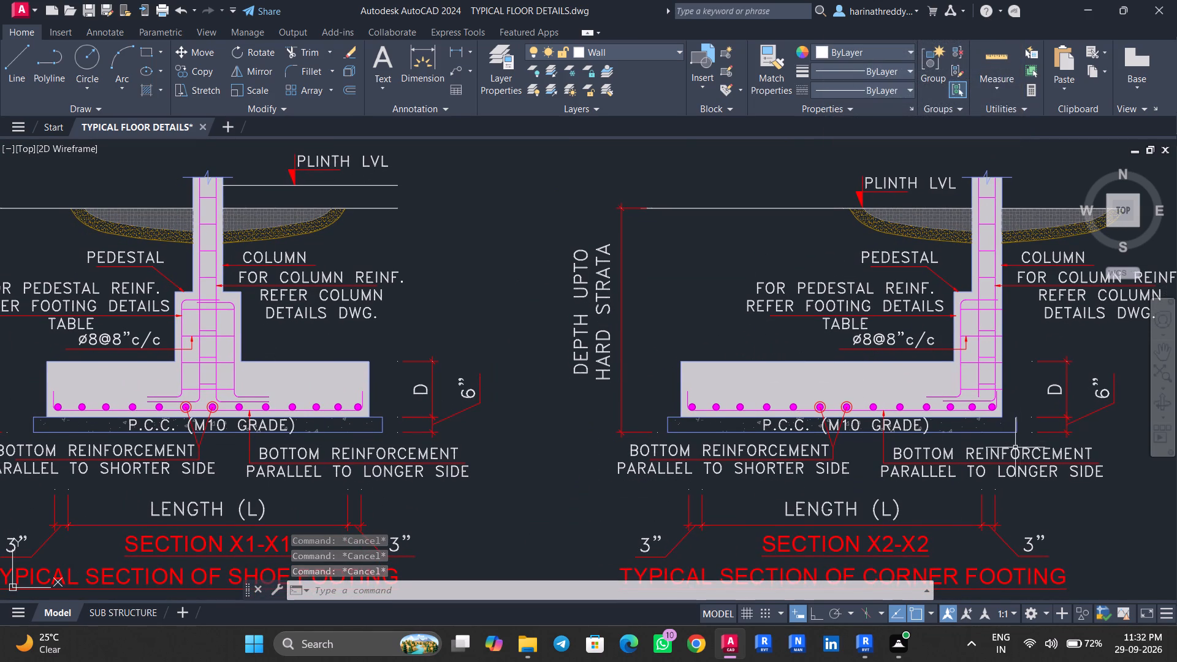
pyautogui.moveTo(988, 481); pyautogui.dragTo(970, 383, button='middle')
pyautogui.scroll(2, 848, 348)
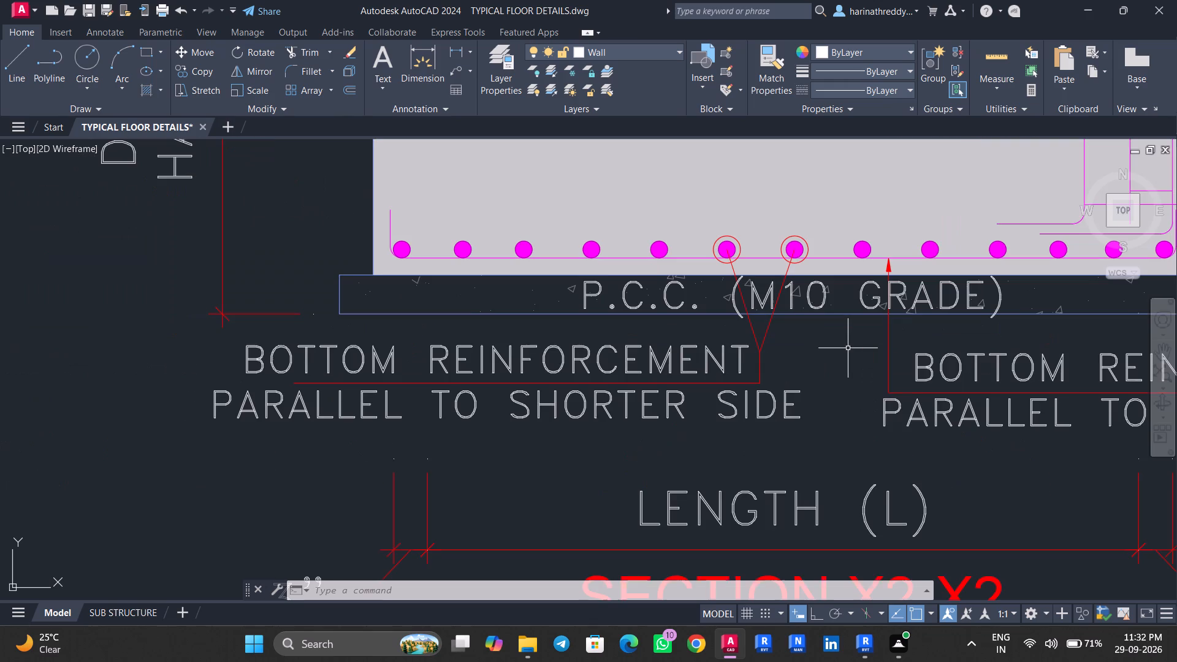
pyautogui.scroll(-3, 848, 348)
pyautogui.moveTo(848, 348); pyautogui.dragTo(875, 365, button='middle')
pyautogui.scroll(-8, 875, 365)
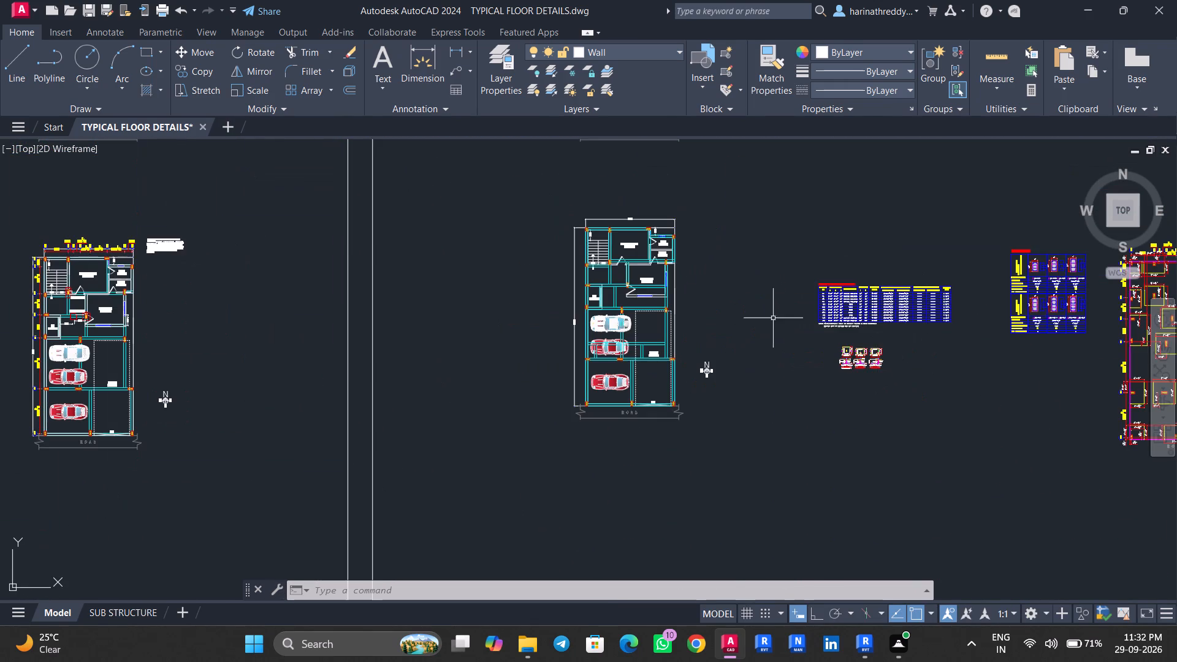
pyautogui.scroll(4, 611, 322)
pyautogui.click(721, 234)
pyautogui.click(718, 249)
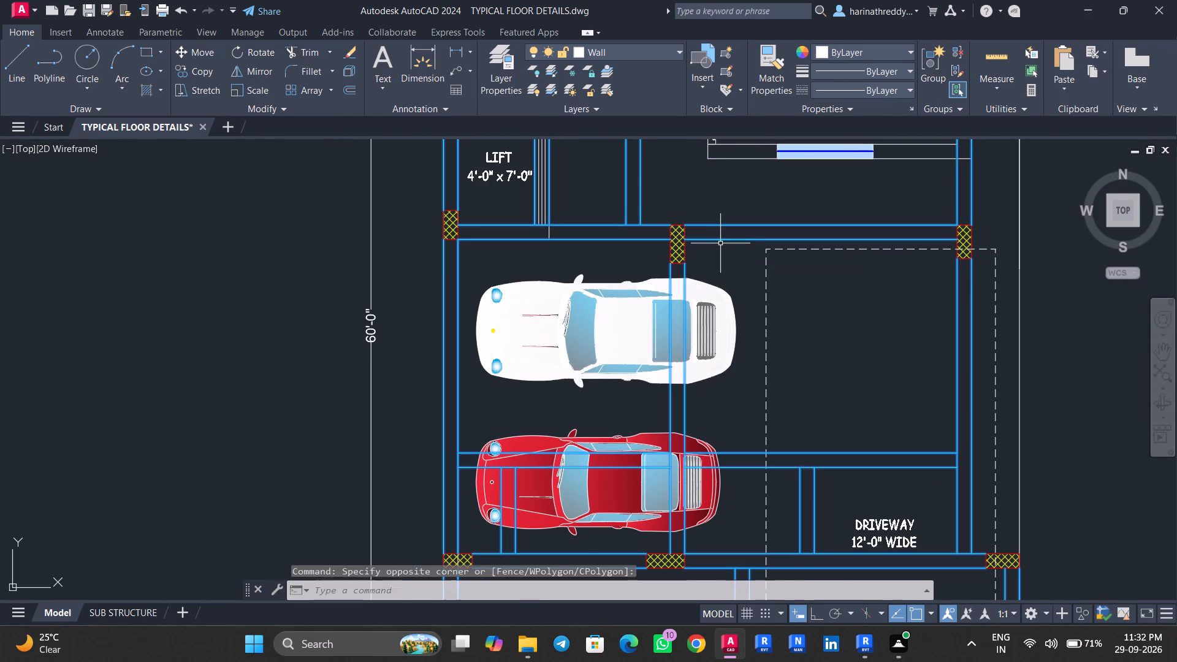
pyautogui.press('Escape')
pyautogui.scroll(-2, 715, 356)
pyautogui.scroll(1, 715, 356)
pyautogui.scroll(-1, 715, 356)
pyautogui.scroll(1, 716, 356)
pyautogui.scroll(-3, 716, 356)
# Examine the column layouts within the plot boundary, checking column positions, grid spacings, diagonals and labelled column sizes.
pyautogui.moveTo(844, 341); pyautogui.dragTo(509, 480, button='middle')
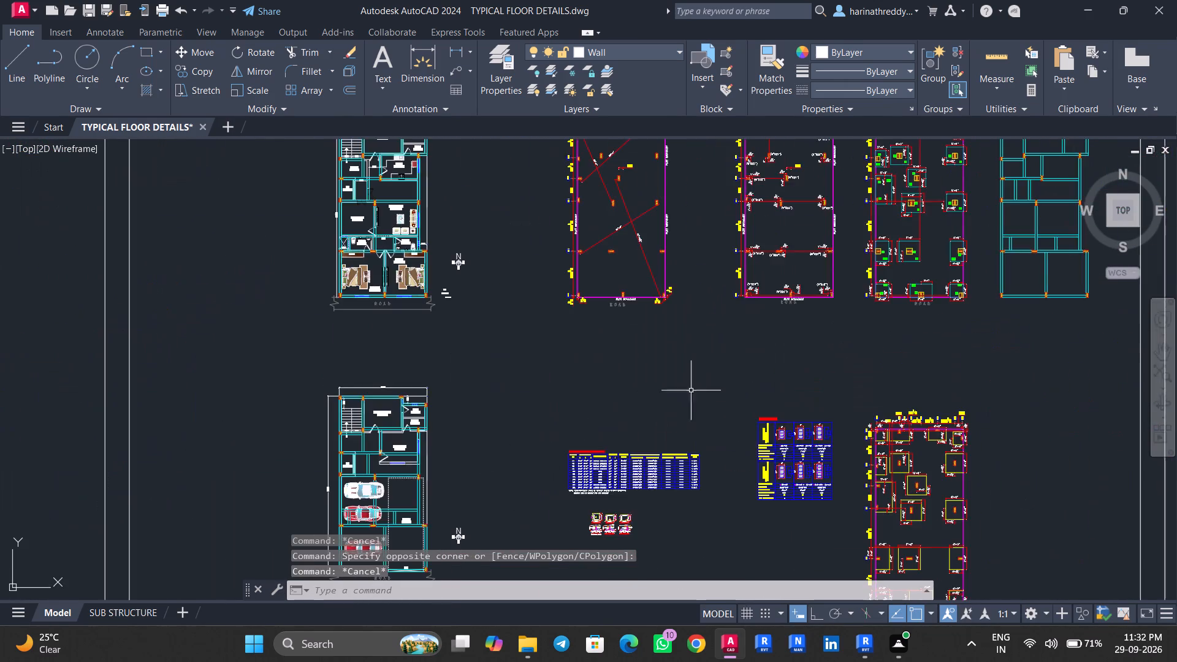
pyautogui.moveTo(772, 354); pyautogui.dragTo(526, 477, button='middle')
pyautogui.scroll(5, 674, 325)
pyautogui.moveTo(661, 329); pyautogui.dragTo(671, 397, button='middle')
pyautogui.scroll(-4, 672, 397)
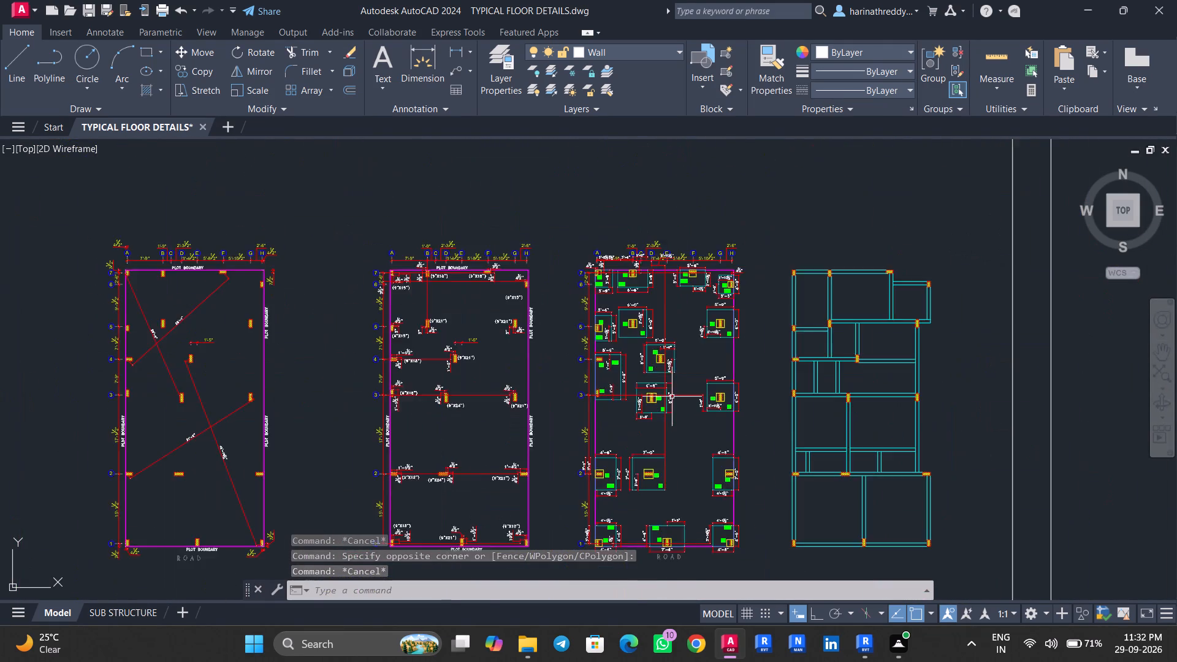
pyautogui.scroll(-2, 672, 397)
pyautogui.scroll(5, 501, 391)
pyautogui.moveTo(458, 384); pyautogui.dragTo(458, 383, button='middle')
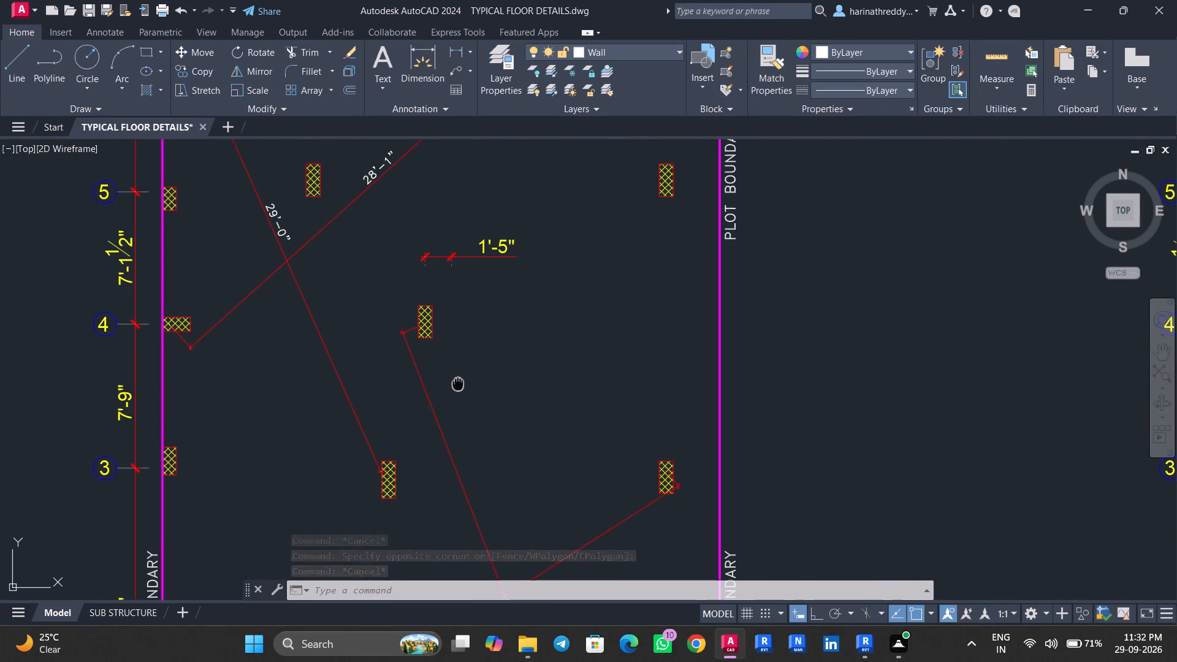
pyautogui.moveTo(458, 383); pyautogui.dragTo(587, 17, button='middle')
pyautogui.scroll(1, 506, 345)
pyautogui.scroll(-3, 596, 249)
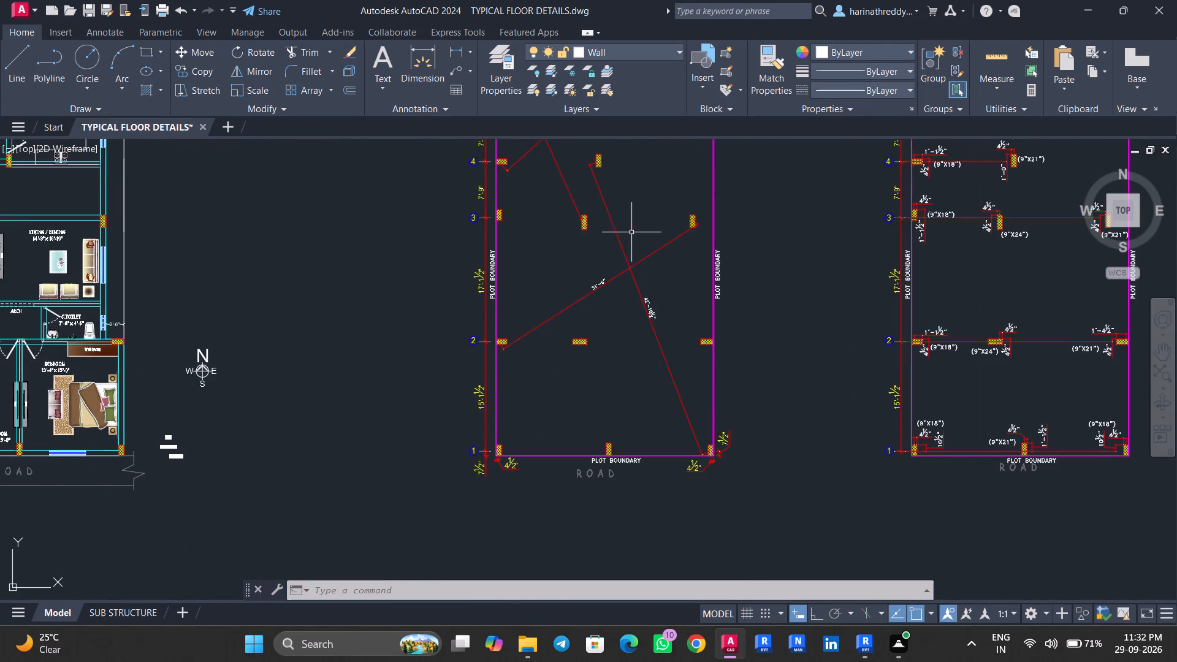
pyautogui.moveTo(636, 223); pyautogui.dragTo(634, 239, button='middle')
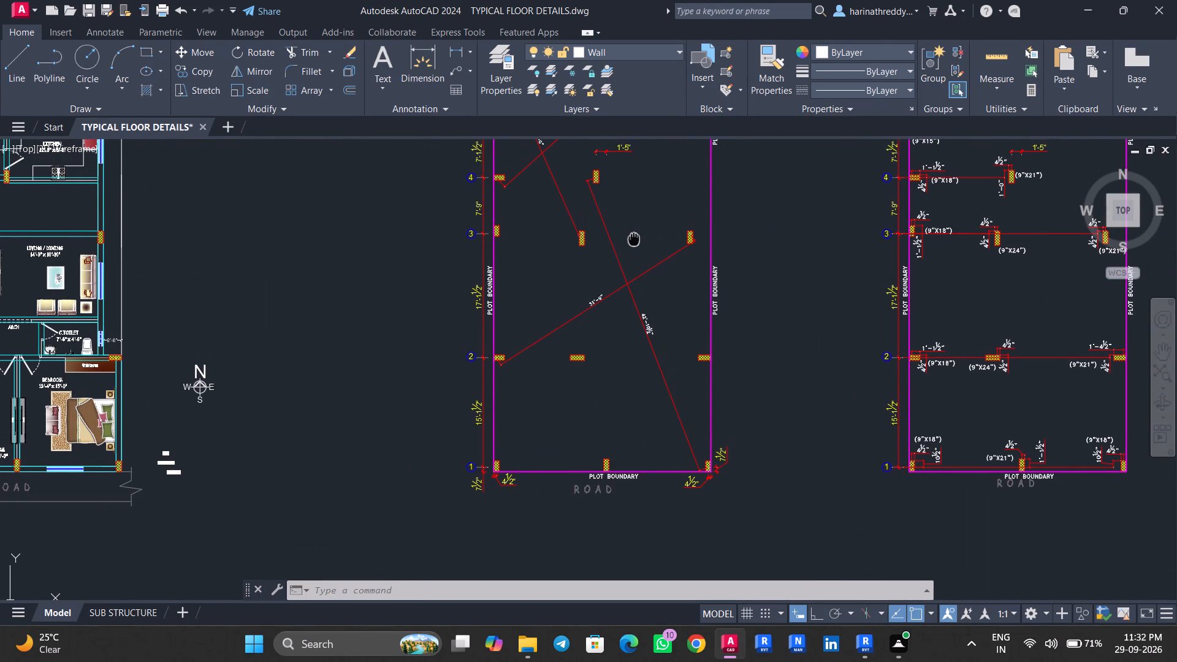
pyautogui.moveTo(634, 239); pyautogui.dragTo(617, 422, button='middle')
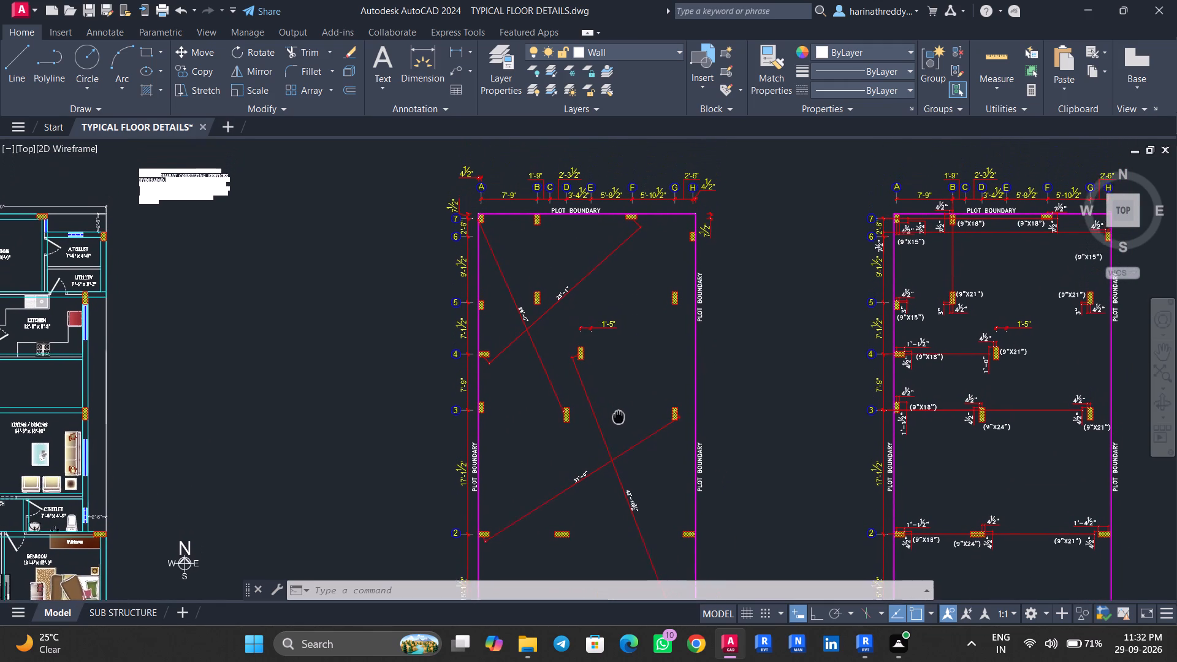
pyautogui.moveTo(617, 422); pyautogui.dragTo(617, 432, button='middle')
pyautogui.scroll(-1, 617, 432)
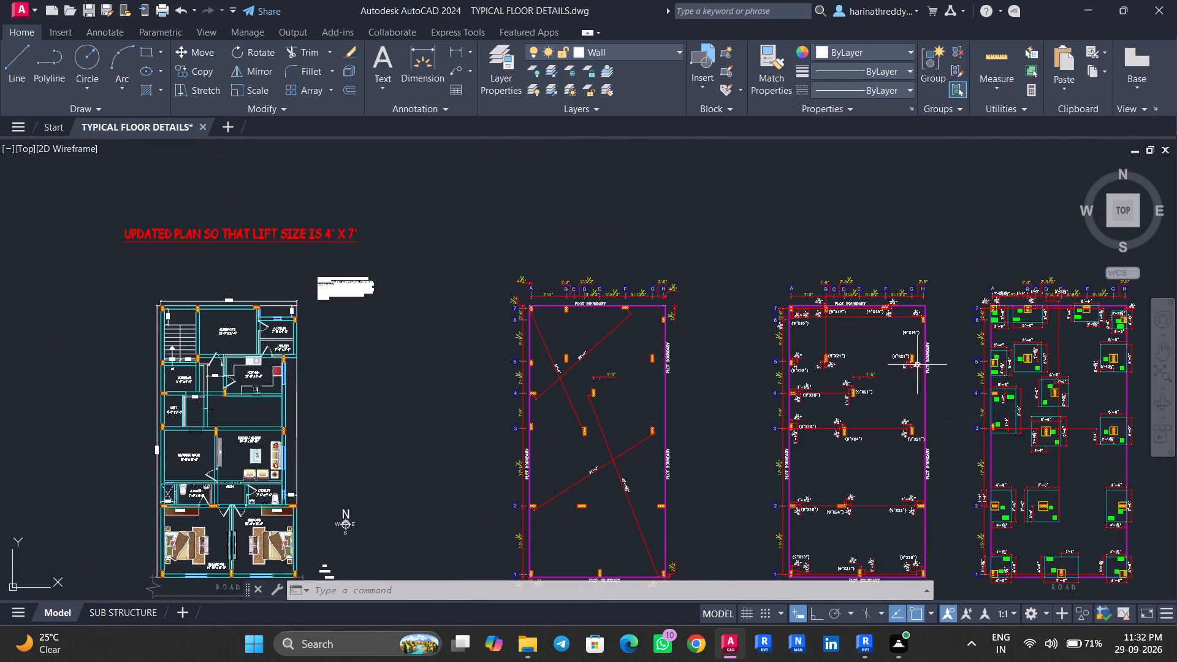
pyautogui.scroll(2, 1075, 341)
pyautogui.scroll(-1, 1067, 341)
pyautogui.scroll(2, 1062, 341)
# Examine the footing layout along grids 5 to 7, checking footings CF2, SF3, SF4 and SF5, their column positions, sizes and offset dimensions.
pyautogui.moveTo(1039, 339); pyautogui.dragTo(720, 409, button='middle')
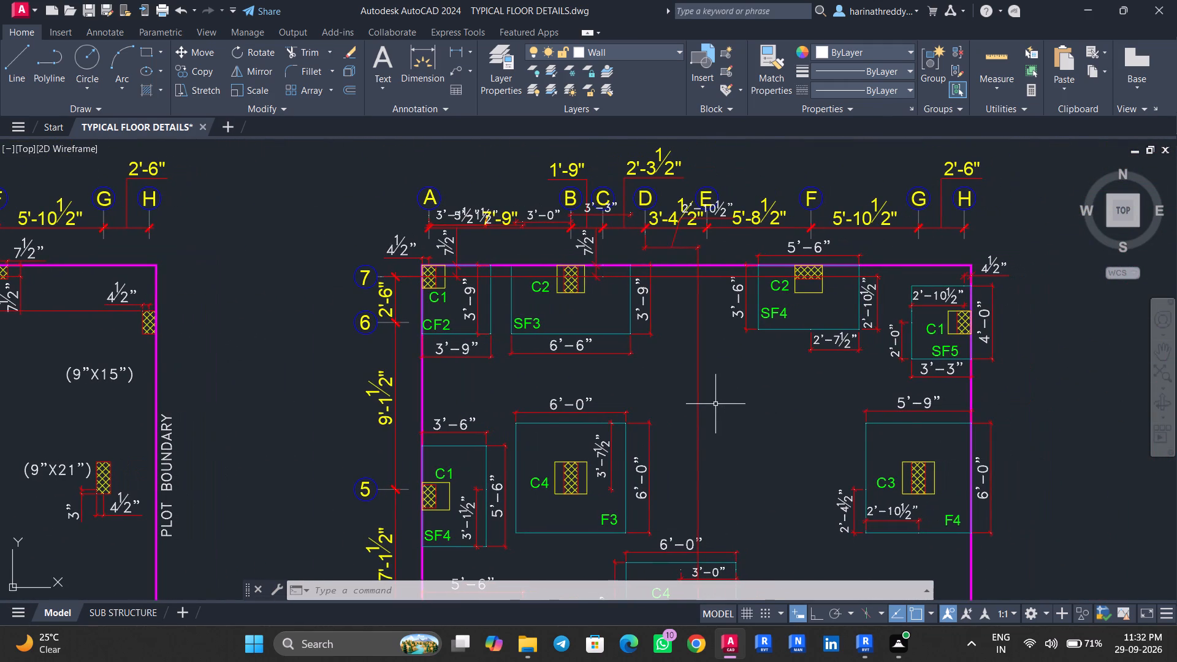
pyautogui.scroll(2, 522, 235)
pyautogui.moveTo(522, 235); pyautogui.dragTo(531, 333, button='middle')
pyautogui.scroll(-2, 531, 333)
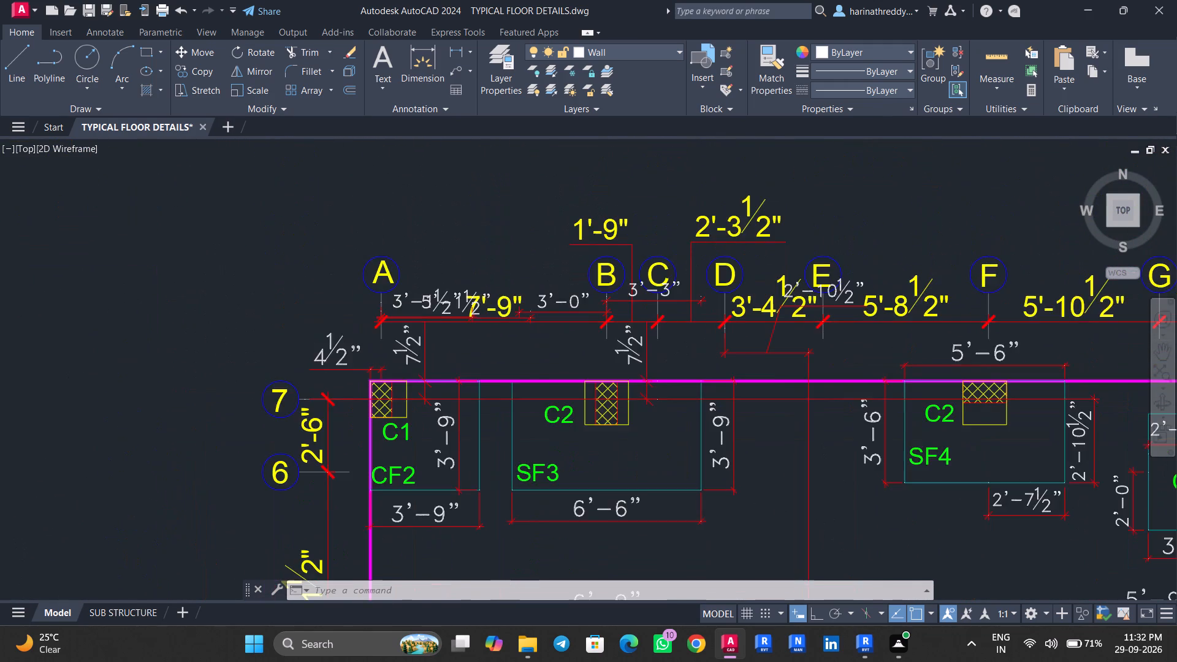
pyautogui.moveTo(531, 332); pyautogui.dragTo(498, 240, button='middle')
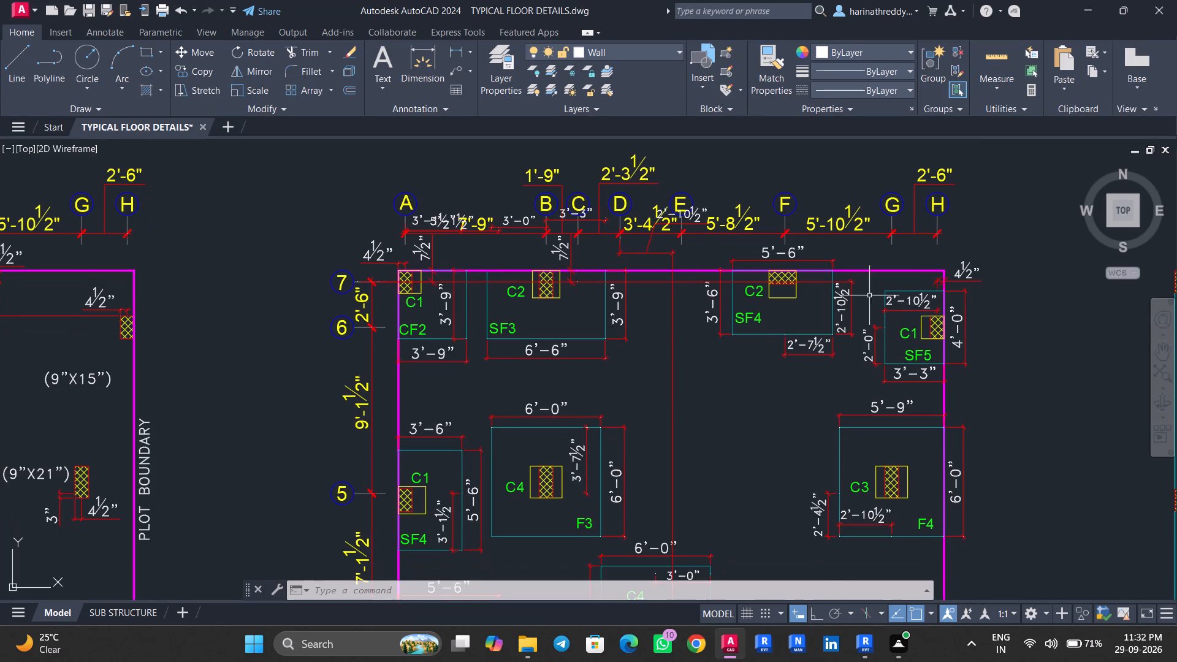
pyautogui.moveTo(815, 384); pyautogui.dragTo(760, 283, button='middle')
pyautogui.moveTo(761, 302); pyautogui.dragTo(781, 273, button='middle')
pyautogui.scroll(-2, 781, 273)
pyautogui.moveTo(781, 273); pyautogui.dragTo(773, 329, button='middle')
pyautogui.scroll(1, 764, 282)
pyautogui.scroll(-1, 764, 282)
pyautogui.scroll(6, 764, 282)
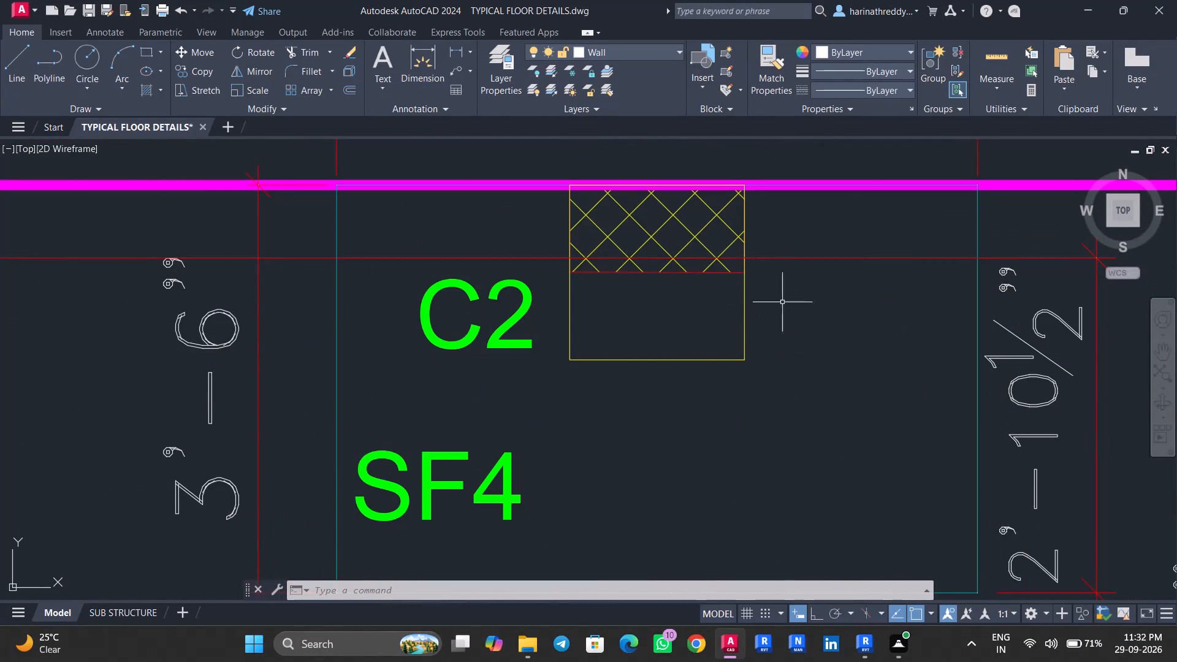
pyautogui.scroll(-3, 769, 317)
pyautogui.moveTo(497, 433); pyautogui.dragTo(501, 415, button='middle')
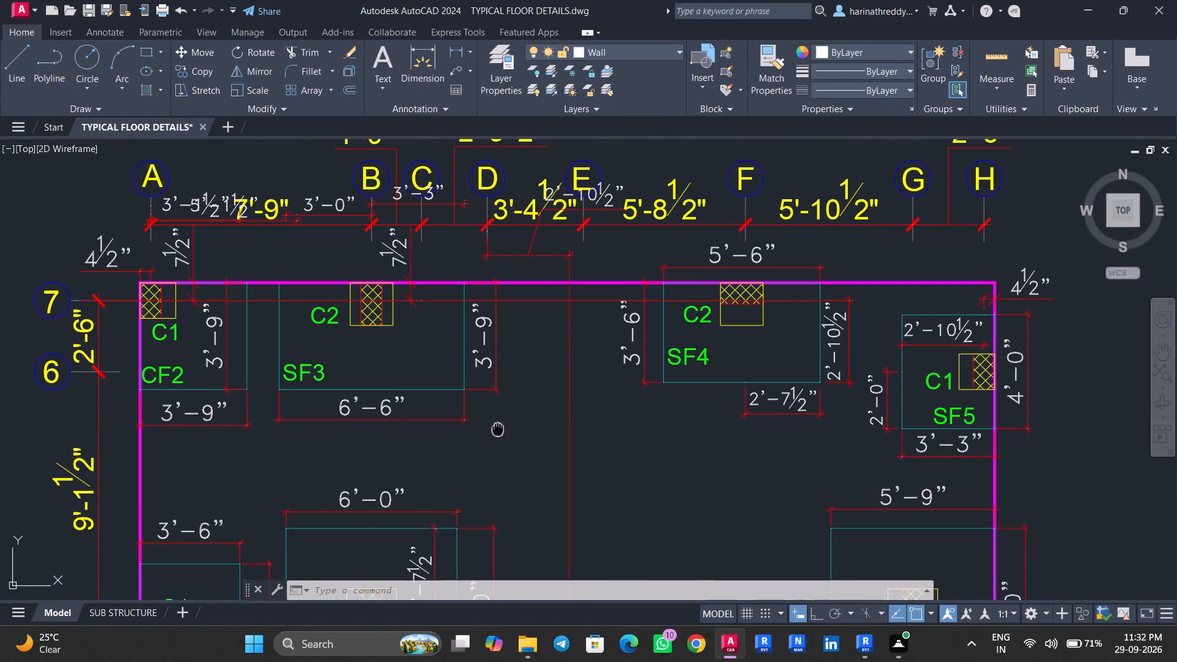
pyautogui.moveTo(501, 415); pyautogui.dragTo(515, 391, button='middle')
pyautogui.moveTo(515, 391); pyautogui.dragTo(567, 295, button='middle')
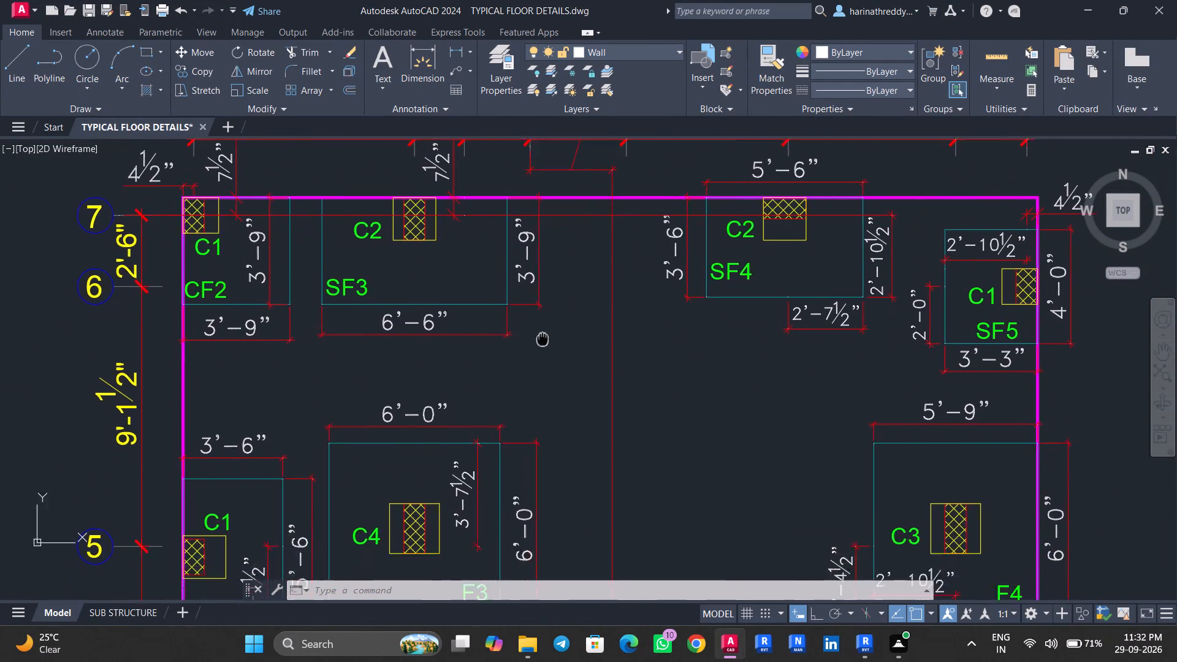
pyautogui.moveTo(567, 295); pyautogui.dragTo(615, 324, button='middle')
pyautogui.scroll(-2, 615, 324)
pyautogui.moveTo(446, 348); pyautogui.dragTo(458, 341, button='middle')
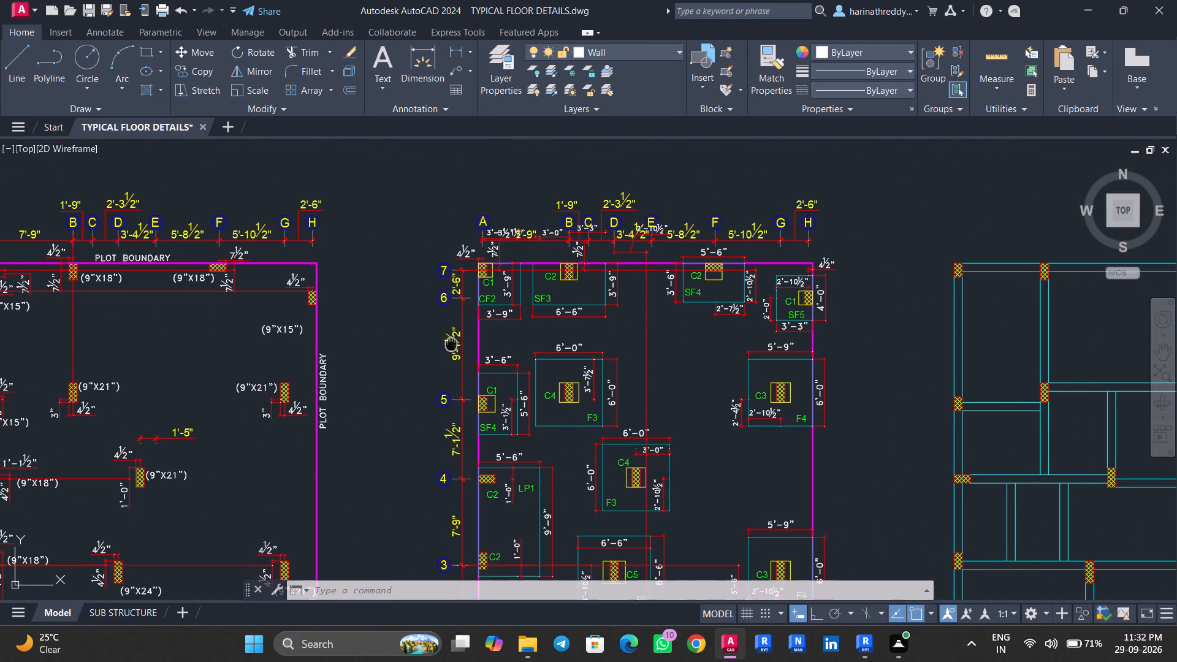
pyautogui.moveTo(458, 341); pyautogui.dragTo(460, 340, button='middle')
pyautogui.scroll(-1, 629, 260)
pyautogui.scroll(2, 629, 259)
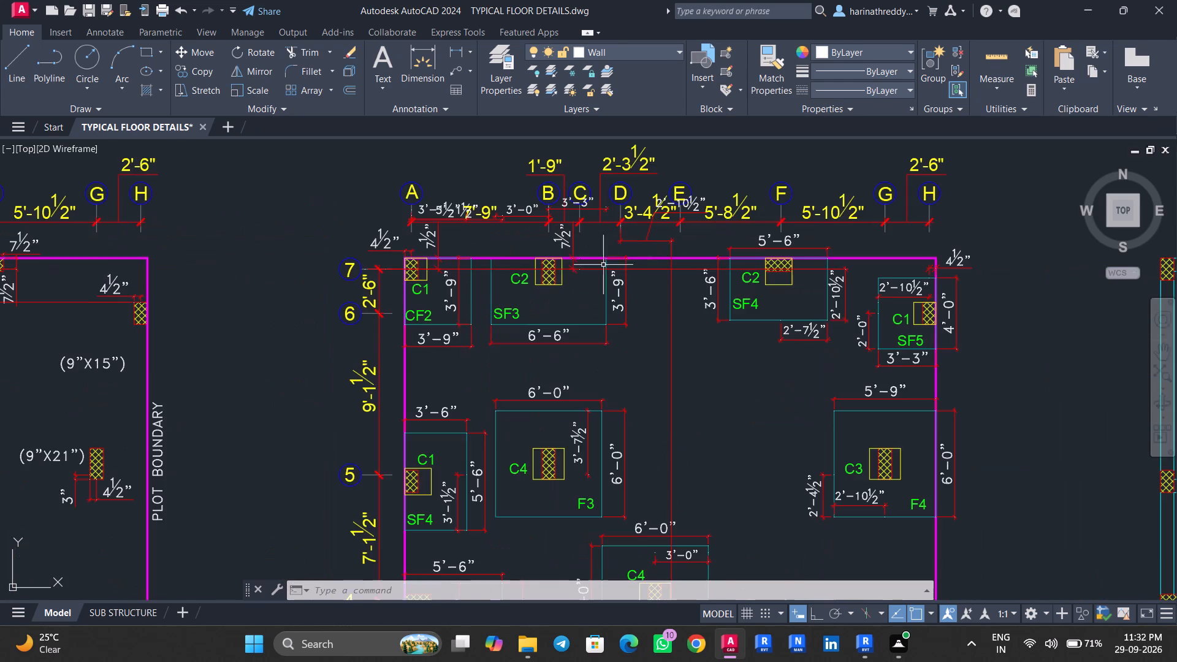
# Inspect the yellow outlines around column C2 in footing SF3 and column C4 in footing F3.
pyautogui.scroll(4, 520, 289)
pyautogui.moveTo(600, 242); pyautogui.dragTo(568, 242)
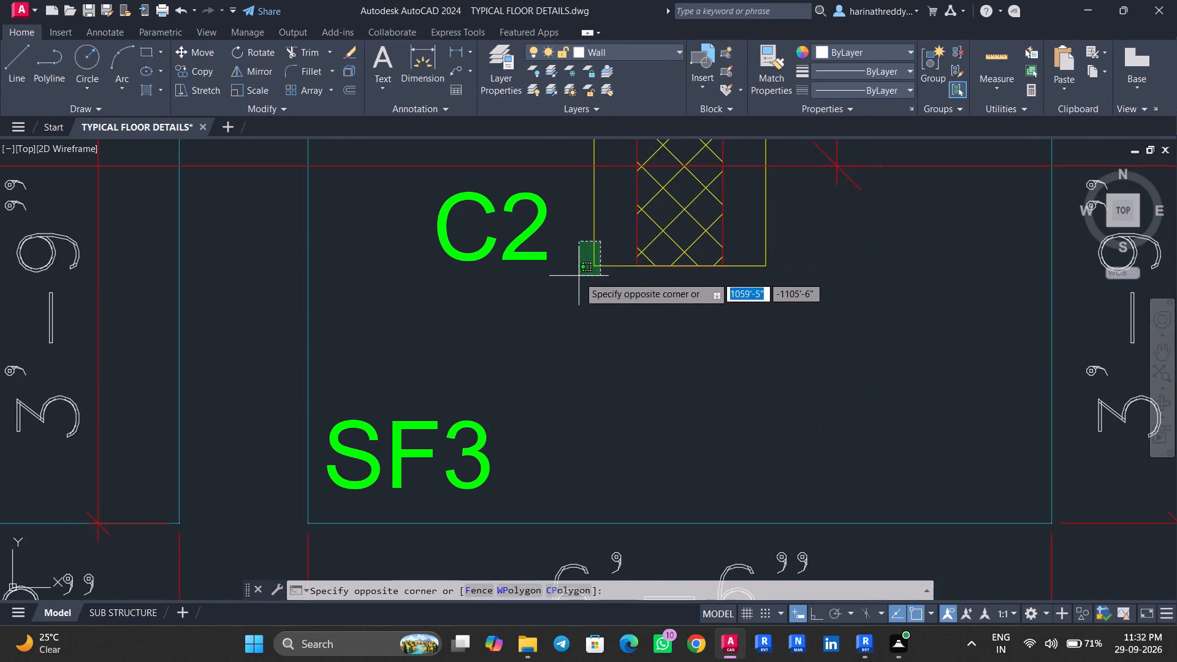
pyautogui.click(579, 276)
pyautogui.scroll(-6, 566, 324)
pyautogui.moveTo(555, 337); pyautogui.dragTo(623, 308, button='middle')
pyautogui.press('Escape')
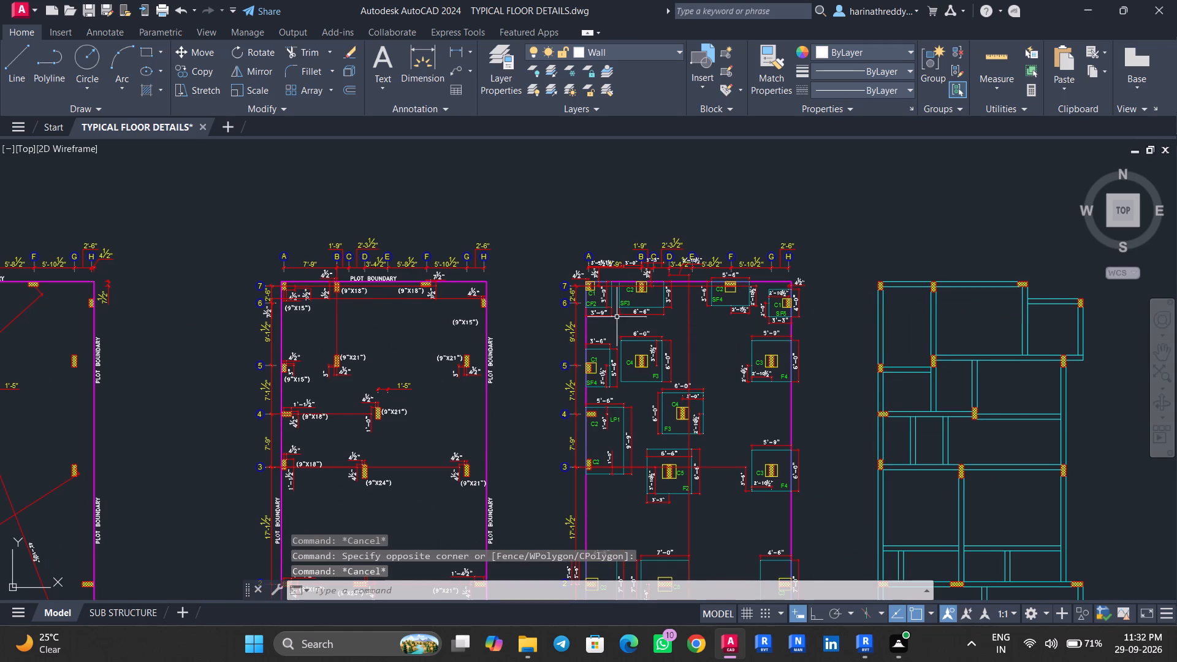
pyautogui.moveTo(682, 439); pyautogui.dragTo(674, 408, button='middle')
pyautogui.scroll(4, 674, 398)
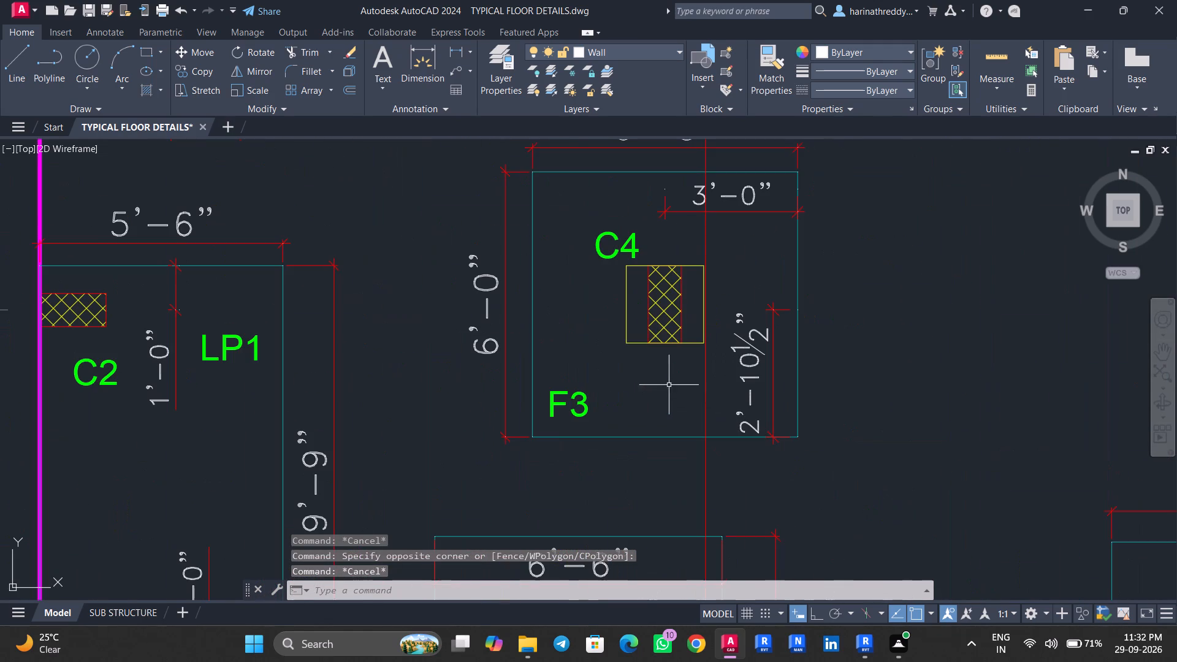
pyautogui.click(628, 333)
pyautogui.scroll(-3, 613, 392)
pyautogui.press('Escape')
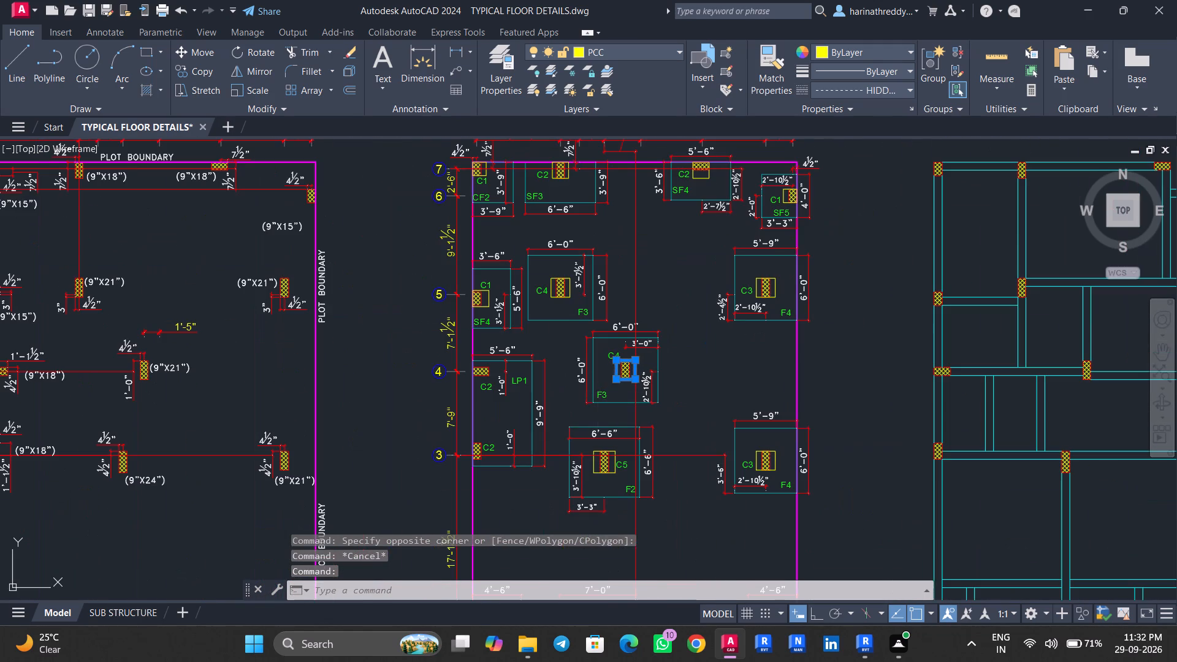
pyautogui.press('Escape')
# Compare the column layout with the footing layout between grids 2 and 5, checking column sizes, offsets and matching footings.
pyautogui.moveTo(556, 418); pyautogui.dragTo(683, 376, button='middle')
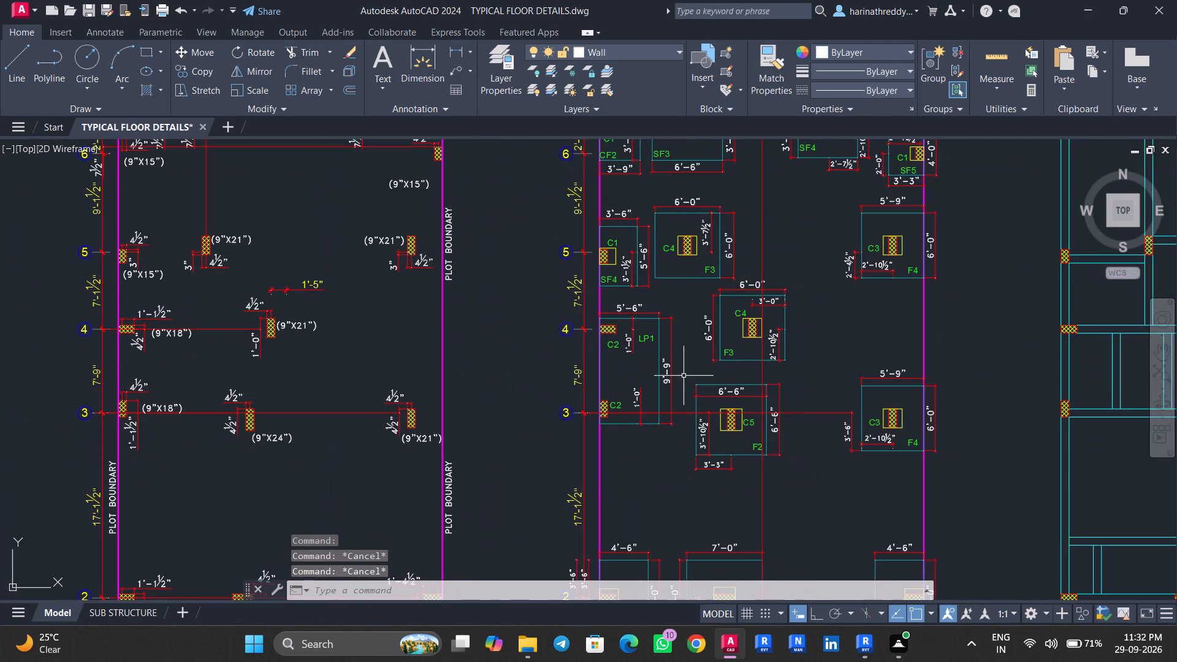
pyautogui.moveTo(481, 392); pyautogui.dragTo(572, 408, button='middle')
pyautogui.moveTo(452, 371); pyautogui.dragTo(453, 371, button='middle')
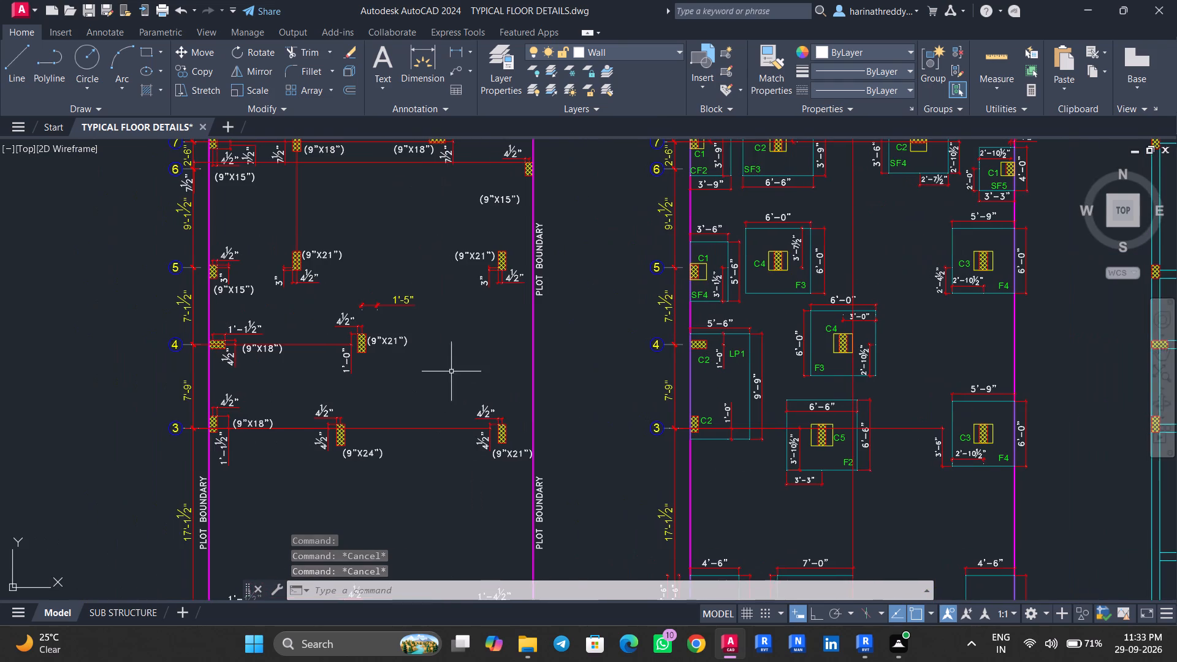
pyautogui.moveTo(453, 371); pyautogui.dragTo(560, 377, button='middle')
pyautogui.moveTo(561, 395); pyautogui.dragTo(588, 352, button='middle')
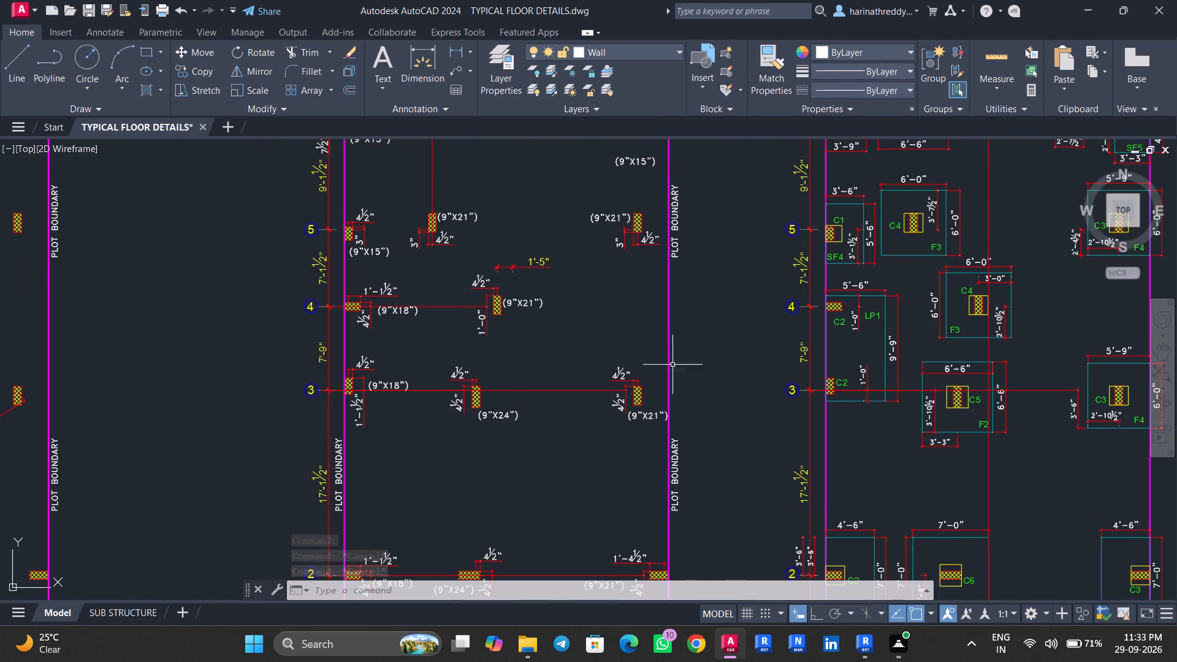
pyautogui.scroll(2, 636, 384)
pyautogui.moveTo(636, 384); pyautogui.dragTo(620, 441, button='middle')
pyautogui.scroll(1, 620, 434)
pyautogui.scroll(-1, 620, 434)
pyautogui.scroll(1, 620, 434)
pyautogui.scroll(-3, 596, 425)
pyautogui.moveTo(592, 422); pyautogui.dragTo(649, 377, button='middle')
pyautogui.moveTo(717, 427); pyautogui.dragTo(561, 426, button='middle')
pyautogui.moveTo(789, 424); pyautogui.dragTo(634, 430, button='middle')
pyautogui.moveTo(750, 453); pyautogui.dragTo(584, 437, button='middle')
# Examine the footings along grid 2, focusing on column C6 in footing F1 and the adjacent SF2 footings.
pyautogui.scroll(-2, 584, 436)
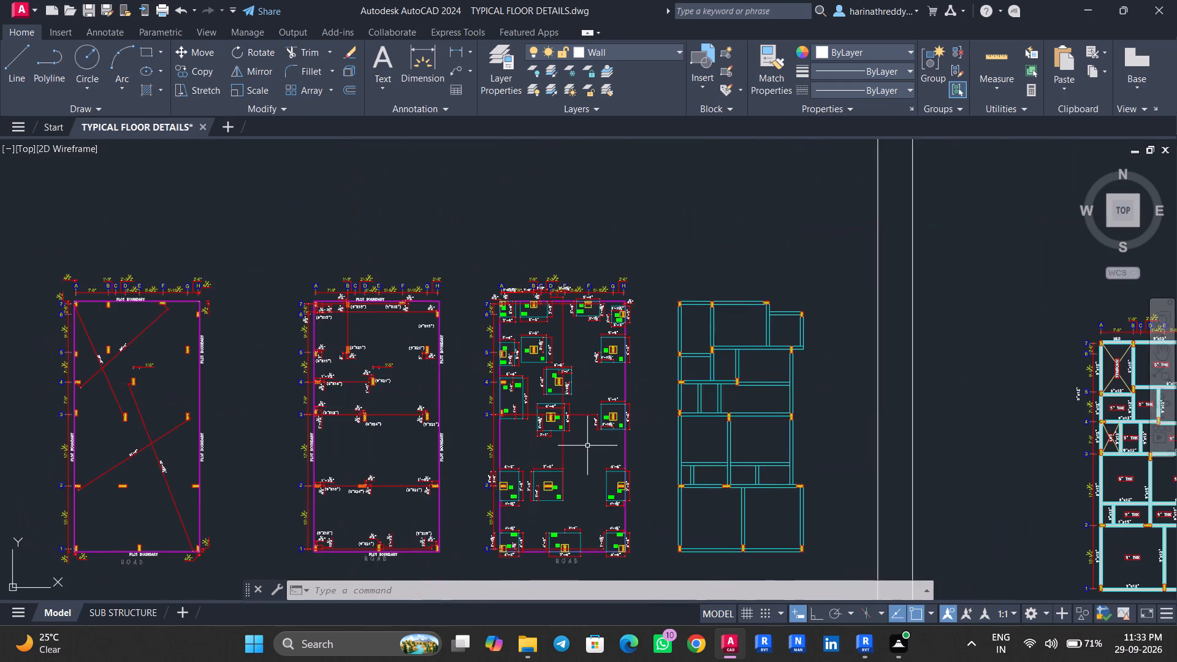
pyautogui.moveTo(588, 454); pyautogui.dragTo(622, 394, button='middle')
pyautogui.scroll(4, 578, 465)
pyautogui.moveTo(614, 323); pyautogui.dragTo(626, 463, button='middle')
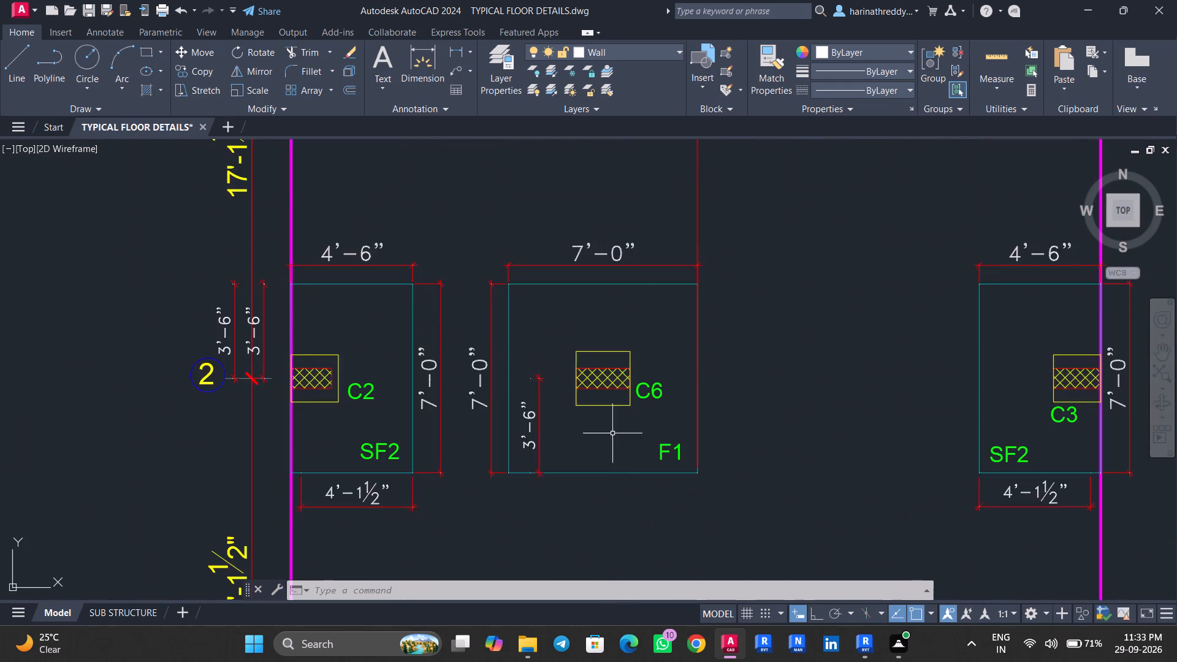
pyautogui.scroll(3, 609, 428)
pyautogui.moveTo(609, 425); pyautogui.dragTo(615, 464, button='middle')
pyautogui.scroll(-2, 615, 463)
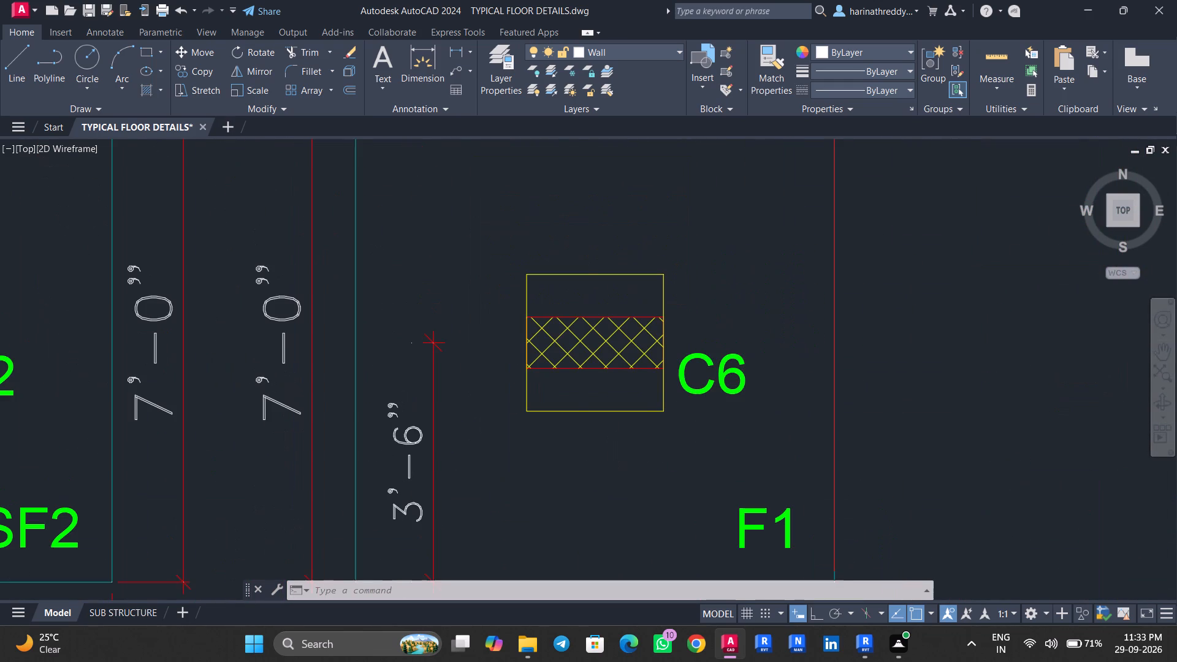
pyautogui.scroll(-2, 615, 463)
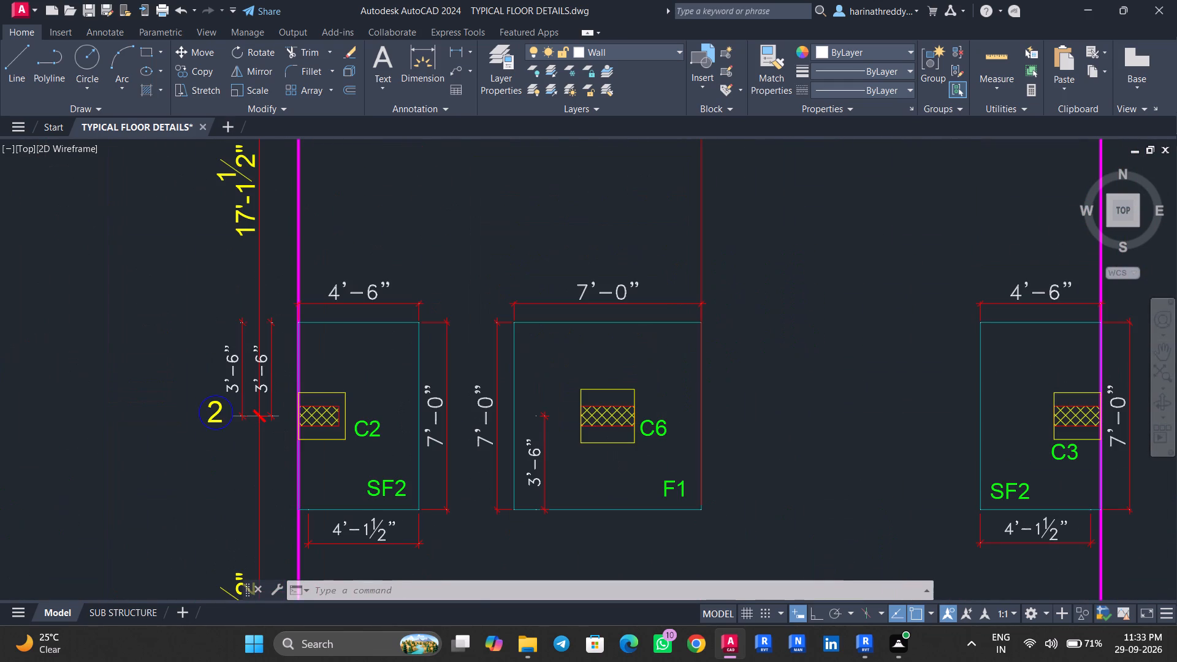
pyautogui.scroll(-2, 615, 463)
pyautogui.moveTo(623, 490); pyautogui.dragTo(621, 468, button='middle')
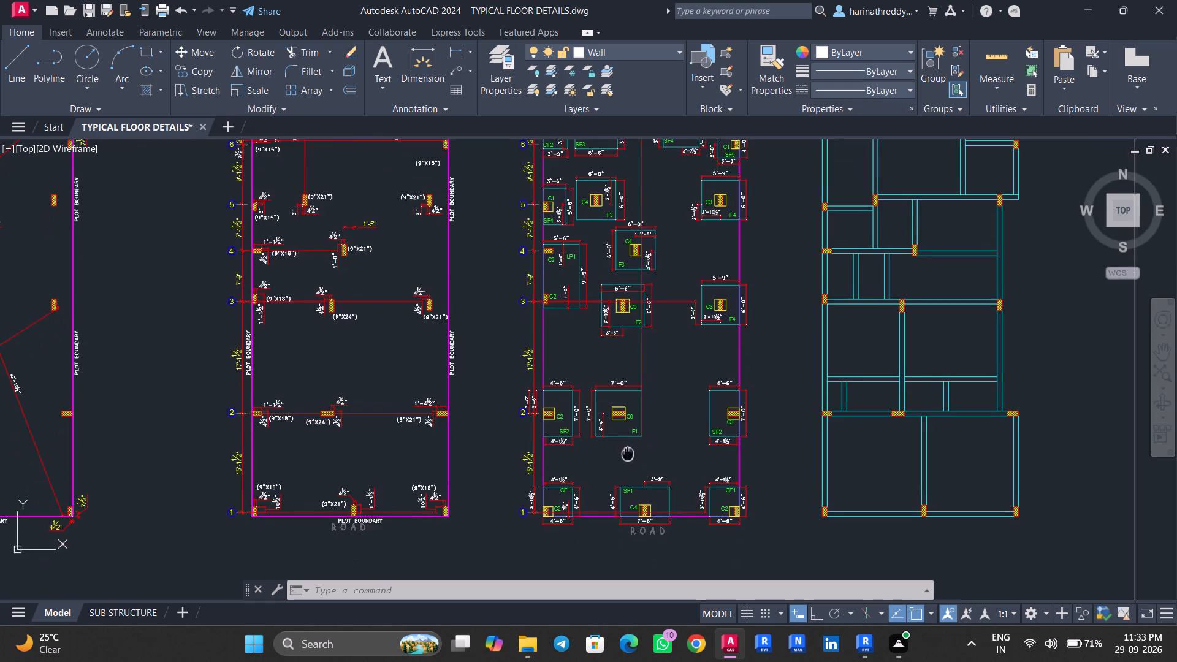
pyautogui.moveTo(621, 468); pyautogui.dragTo(590, 496, button='middle')
# Examine the beam layouts outside the drawing frame for beam sizes, slab thicknesses and marks, along with the beam cross-sections such as B02 and BR01.
pyautogui.scroll(-2, 590, 495)
pyautogui.moveTo(590, 495); pyautogui.dragTo(511, 453, button='middle')
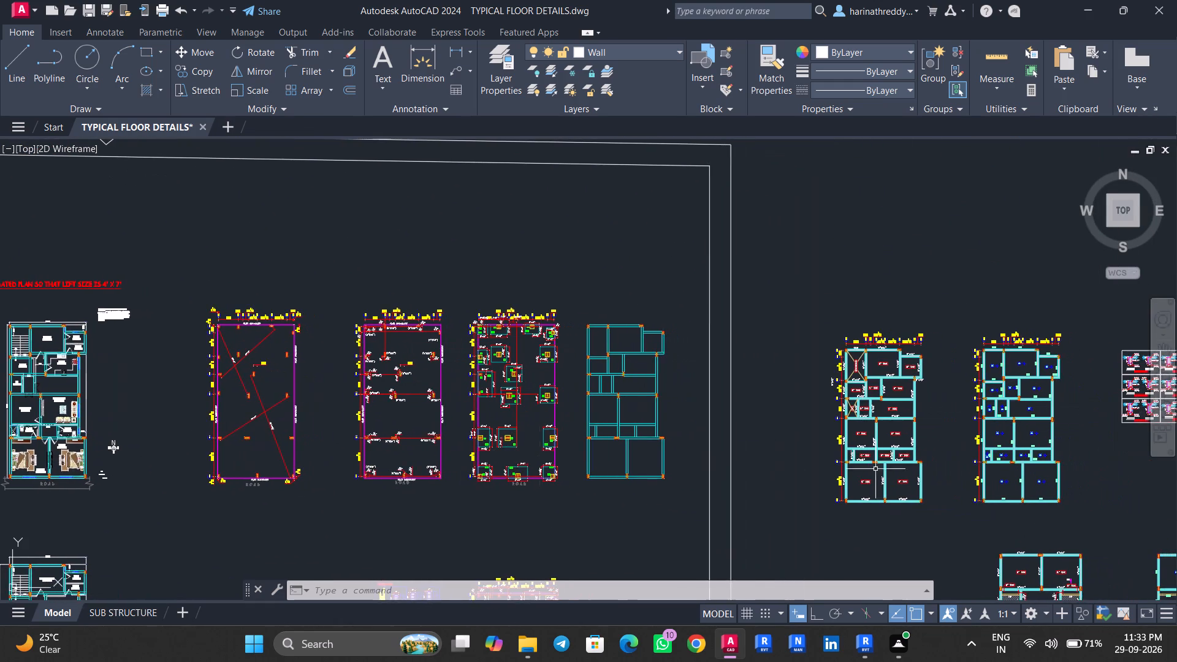
pyautogui.scroll(2, 922, 455)
pyautogui.moveTo(919, 453); pyautogui.dragTo(717, 470, button='middle')
pyautogui.scroll(2, 715, 435)
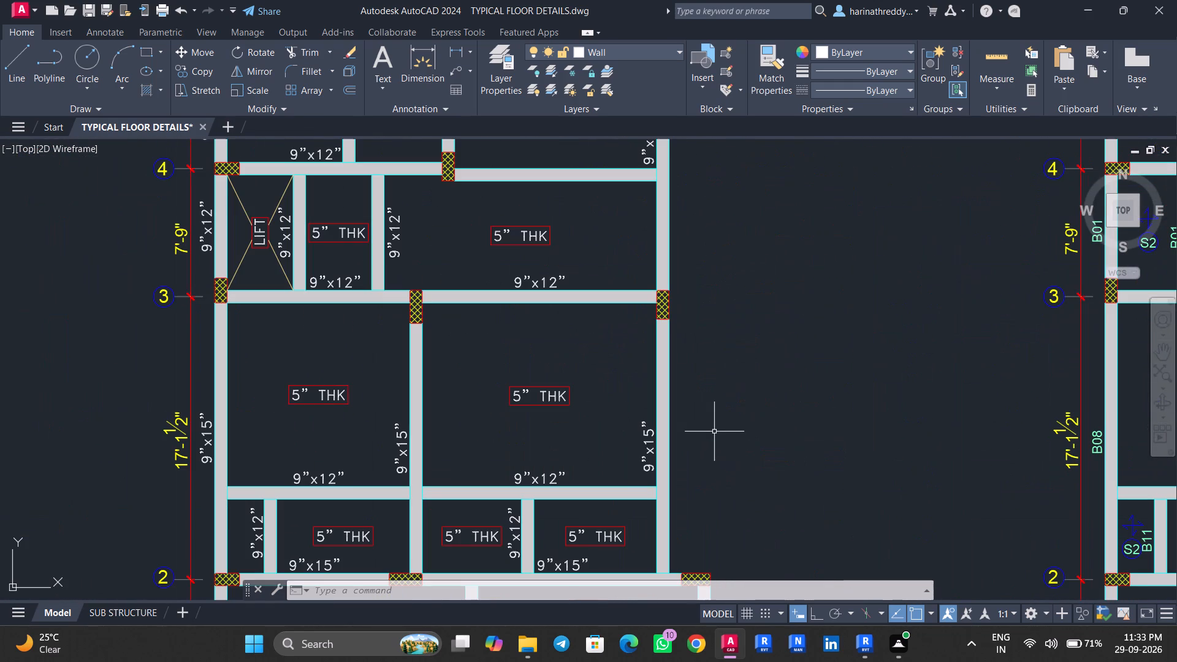
pyautogui.scroll(-3, 714, 432)
pyautogui.scroll(2, 866, 429)
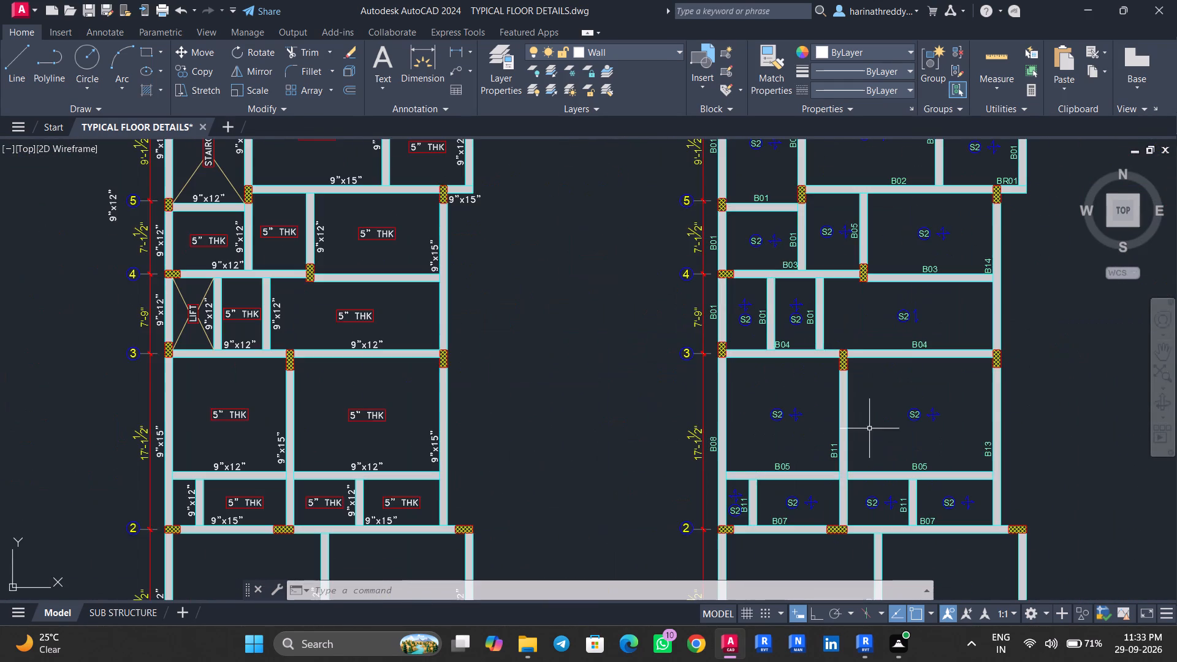
pyautogui.moveTo(869, 428); pyautogui.dragTo(766, 414, button='middle')
pyautogui.scroll(1, 850, 435)
pyautogui.scroll(-3, 763, 404)
pyautogui.moveTo(880, 432); pyautogui.dragTo(878, 432, button='middle')
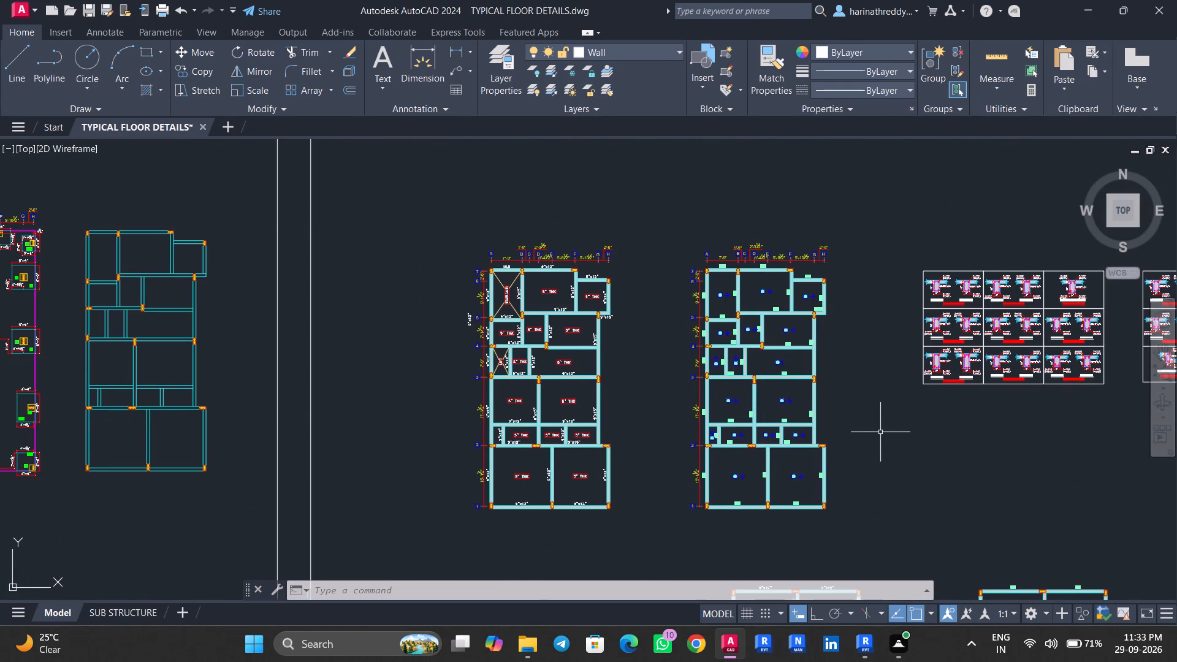
pyautogui.moveTo(878, 432); pyautogui.dragTo(530, 473, button='middle')
pyautogui.scroll(2, 741, 327)
pyautogui.scroll(3, 704, 360)
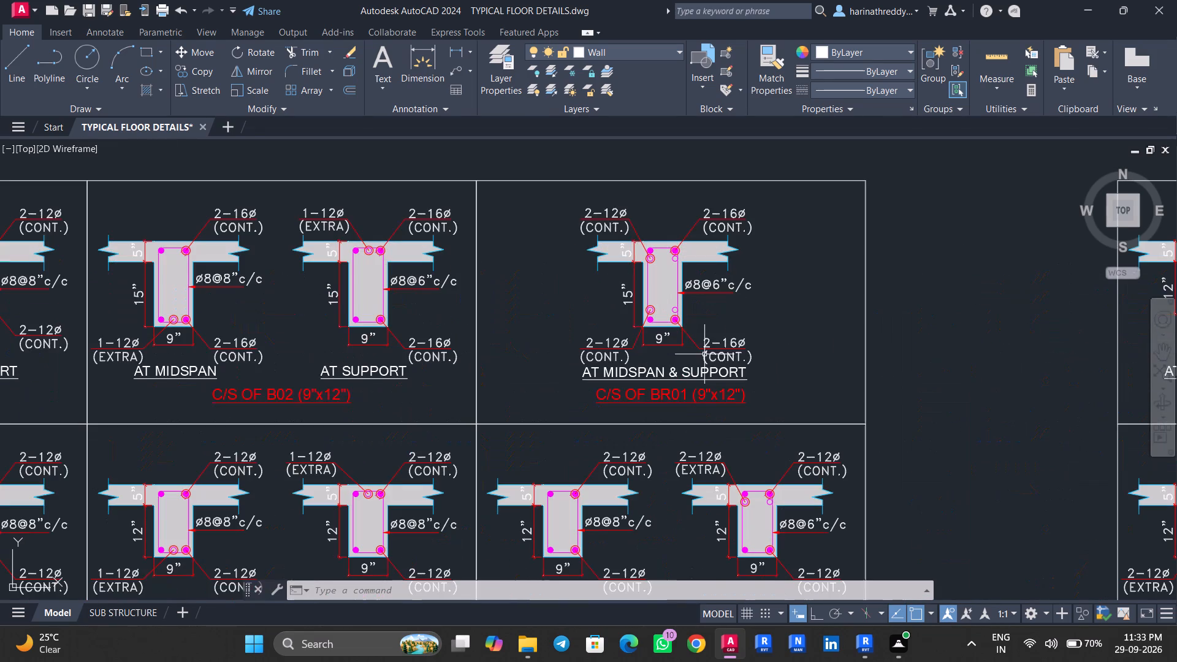
pyautogui.scroll(-6, 704, 354)
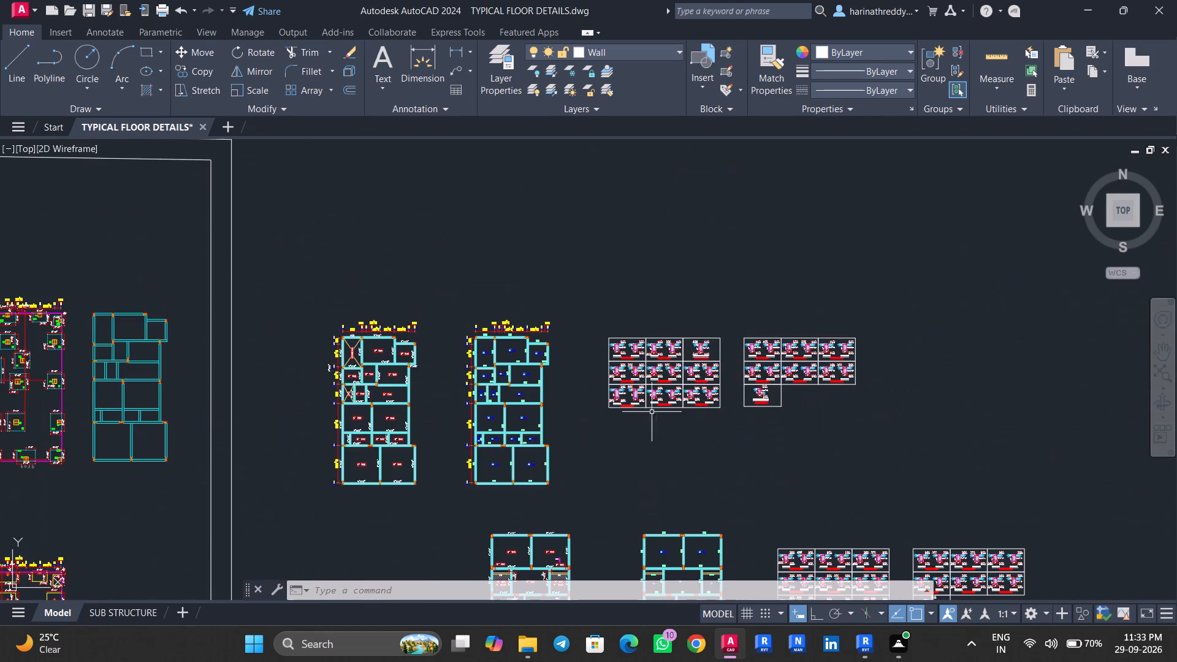
# Examine the lower beam layouts containing staircases and a lift, checking beam sizes, slab thicknesses, sunk slabs and section marks such as 3.
pyautogui.moveTo(652, 412); pyautogui.dragTo(758, 289, button='middle')
pyautogui.moveTo(819, 447); pyautogui.dragTo(857, 344, button='middle')
pyautogui.scroll(5, 790, 400)
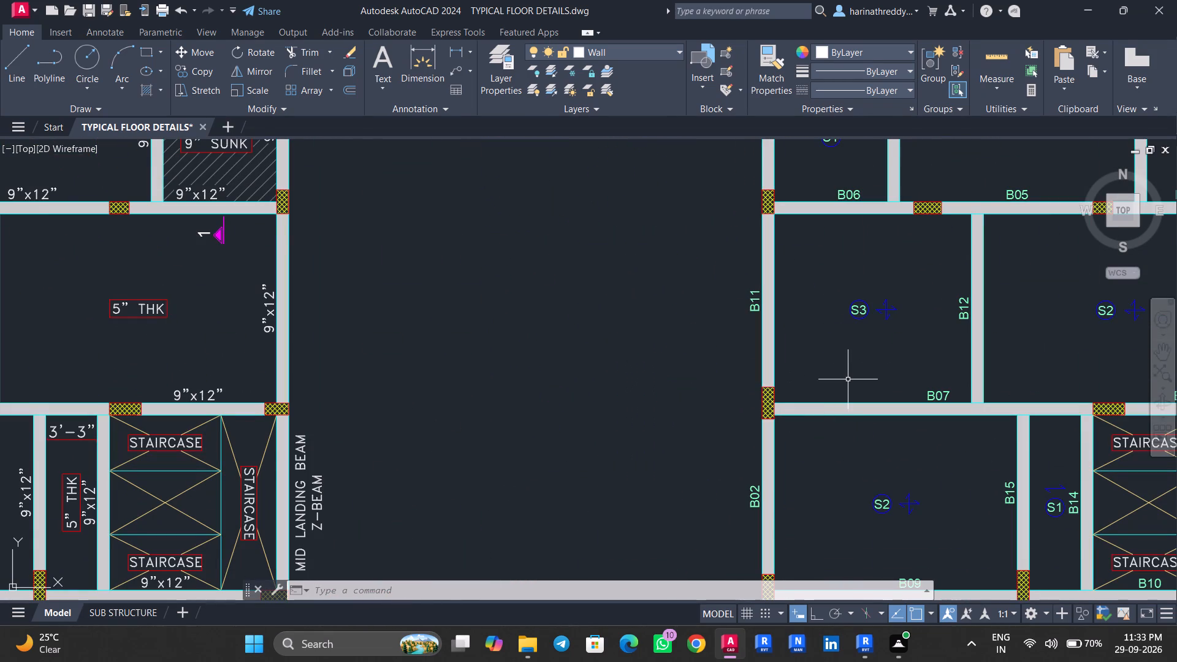
pyautogui.scroll(-1, 848, 379)
pyautogui.moveTo(604, 430); pyautogui.dragTo(666, 373, button='middle')
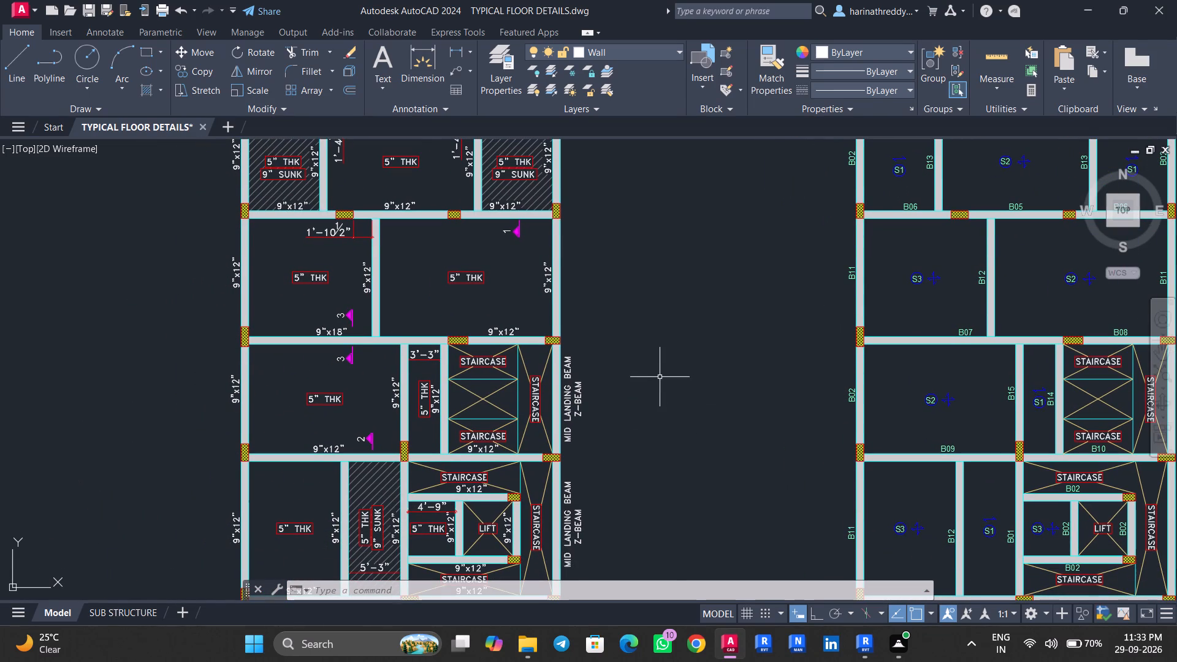
pyautogui.scroll(4, 317, 368)
pyautogui.moveTo(557, 330); pyautogui.dragTo(472, 327)
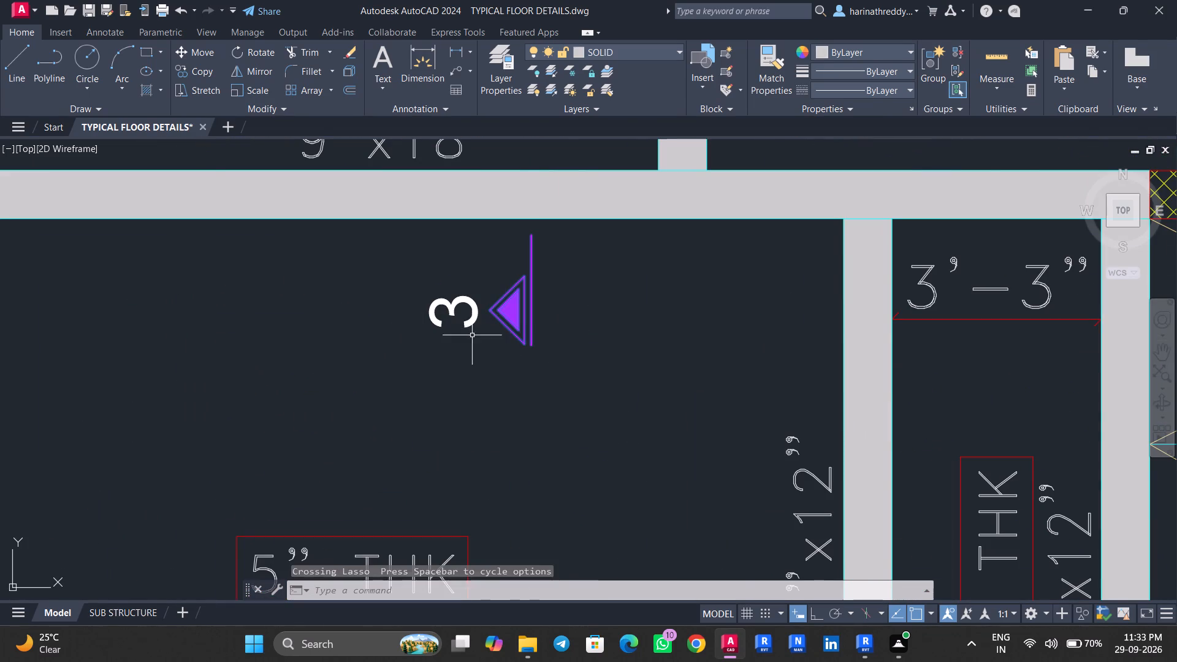
pyautogui.scroll(-2, 479, 389)
pyautogui.scroll(1, 479, 390)
pyautogui.scroll(-4, 479, 390)
pyautogui.moveTo(479, 390); pyautogui.dragTo(474, 479, button='middle')
pyautogui.press('Escape')
pyautogui.press('Escape')
pyautogui.scroll(2, 550, 273)
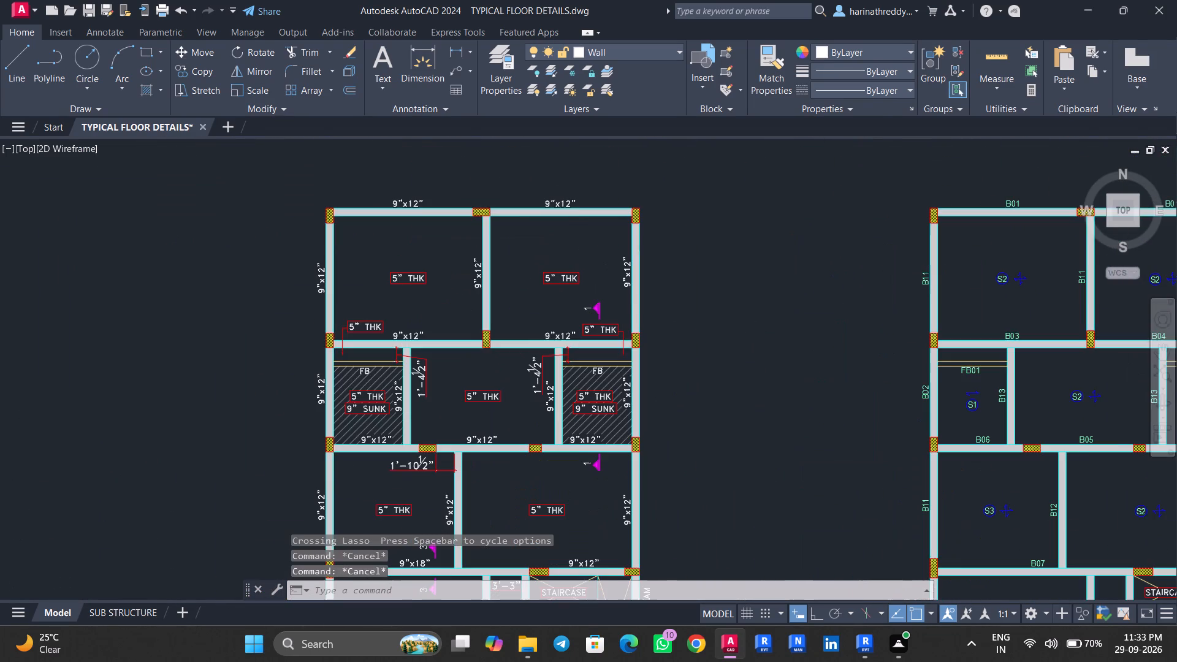
pyautogui.scroll(-1, 551, 273)
pyautogui.moveTo(551, 273); pyautogui.dragTo(635, 191, button='middle')
pyautogui.moveTo(637, 419); pyautogui.dragTo(643, 348, button='middle')
pyautogui.moveTo(626, 398); pyautogui.dragTo(652, 289, button='middle')
pyautogui.moveTo(598, 413); pyautogui.dragTo(617, 299, button='middle')
pyautogui.scroll(5, 717, 398)
# Review the lower footing layout and the COLUMN DETAILS table, along with the overall arrangement of drawings.
pyautogui.scroll(-7, 717, 392)
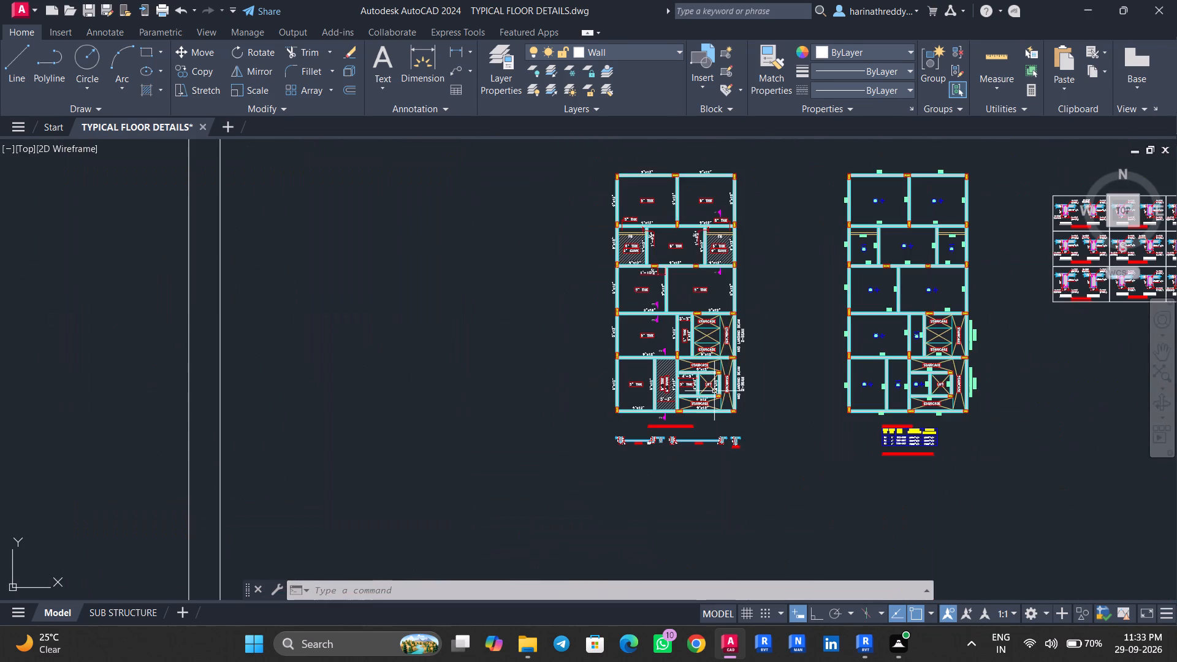
pyautogui.moveTo(582, 395); pyautogui.dragTo(743, 391, button='middle')
pyautogui.scroll(-3, 647, 384)
pyautogui.scroll(4, 477, 366)
pyautogui.moveTo(650, 415); pyautogui.dragTo(630, 383, button='middle')
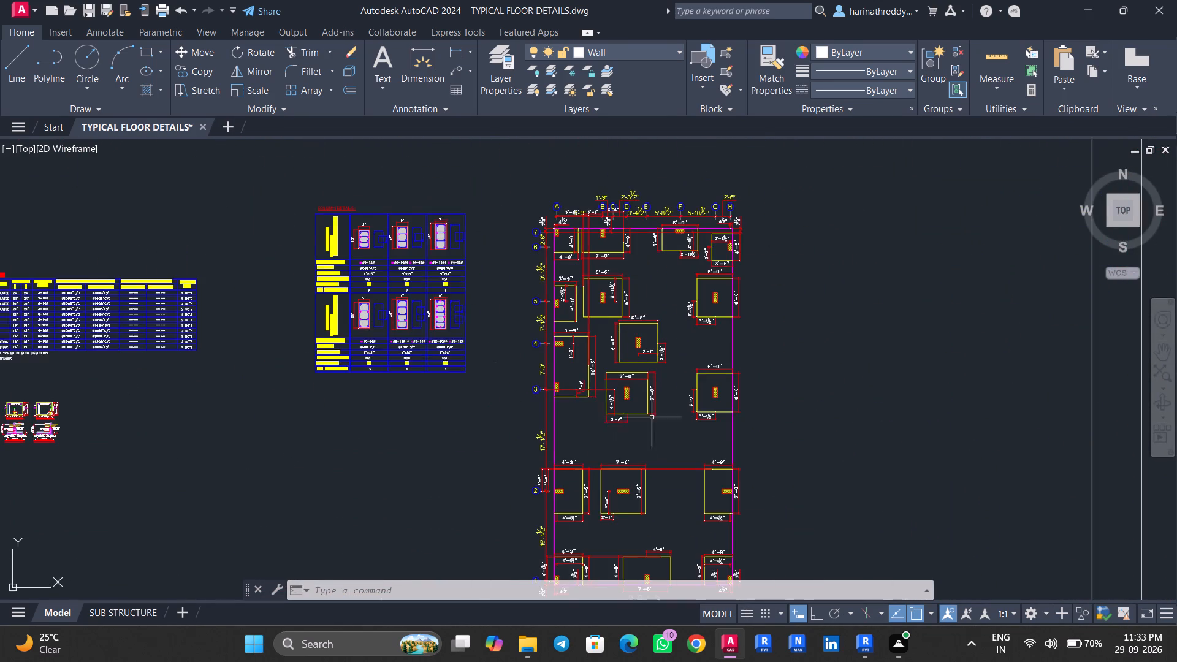
pyautogui.moveTo(630, 383); pyautogui.dragTo(627, 404, button='middle')
pyautogui.scroll(1, 407, 329)
pyautogui.moveTo(412, 339); pyautogui.dragTo(663, 405, button='middle')
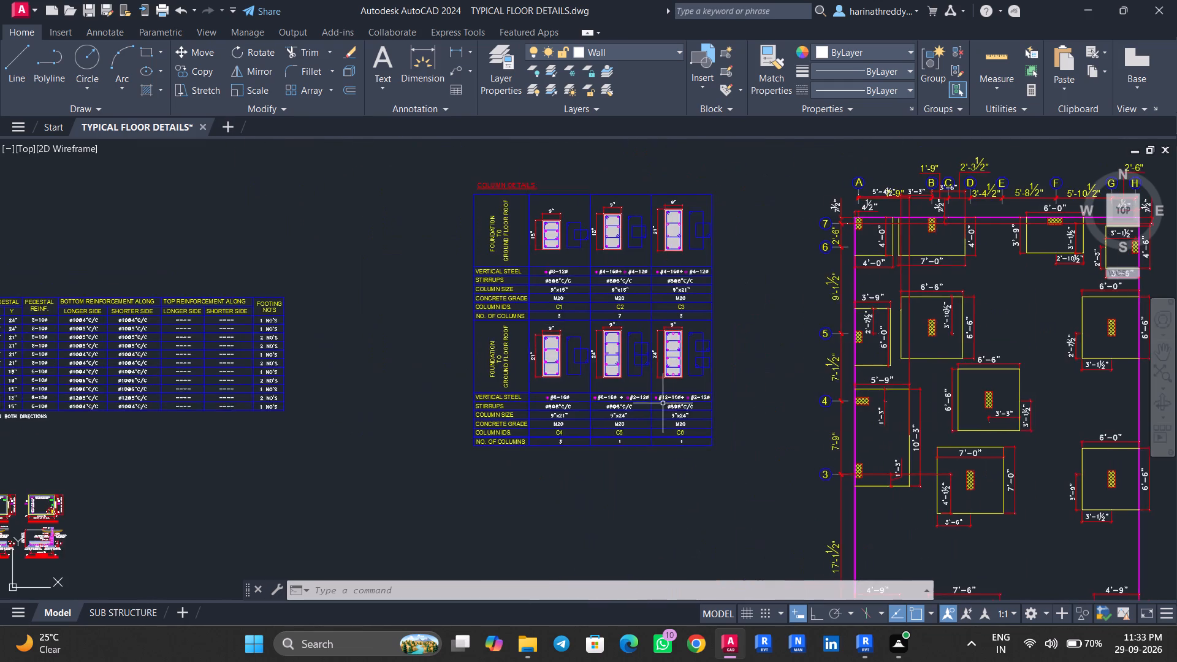
pyautogui.scroll(-3, 522, 402)
pyautogui.moveTo(481, 425); pyautogui.dragTo(484, 487, button='middle')
pyautogui.scroll(-4, 509, 454)
pyautogui.scroll(5, 397, 446)
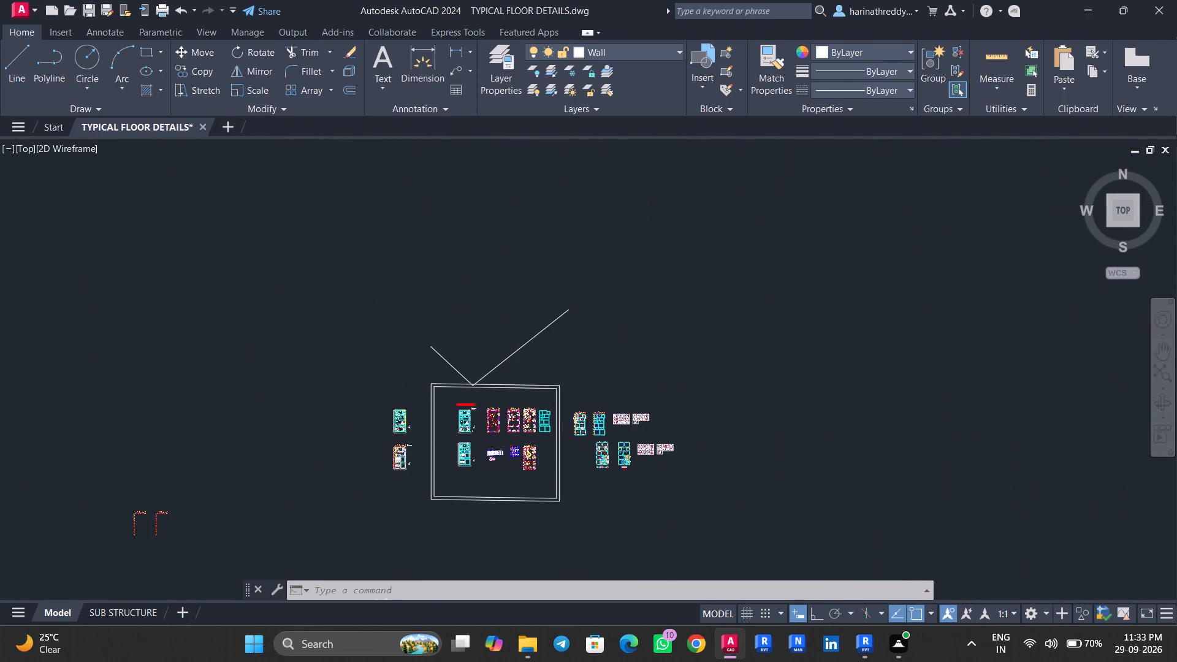
# Review the architectural floor plans with the bedrooms and living area, along with the overall arrangement of drawings around the frame.
pyautogui.moveTo(429, 386); pyautogui.dragTo(441, 516, button='middle')
pyautogui.scroll(5, 441, 508)
pyautogui.scroll(-3, 463, 394)
pyautogui.moveTo(463, 394); pyautogui.dragTo(483, 324, button='middle')
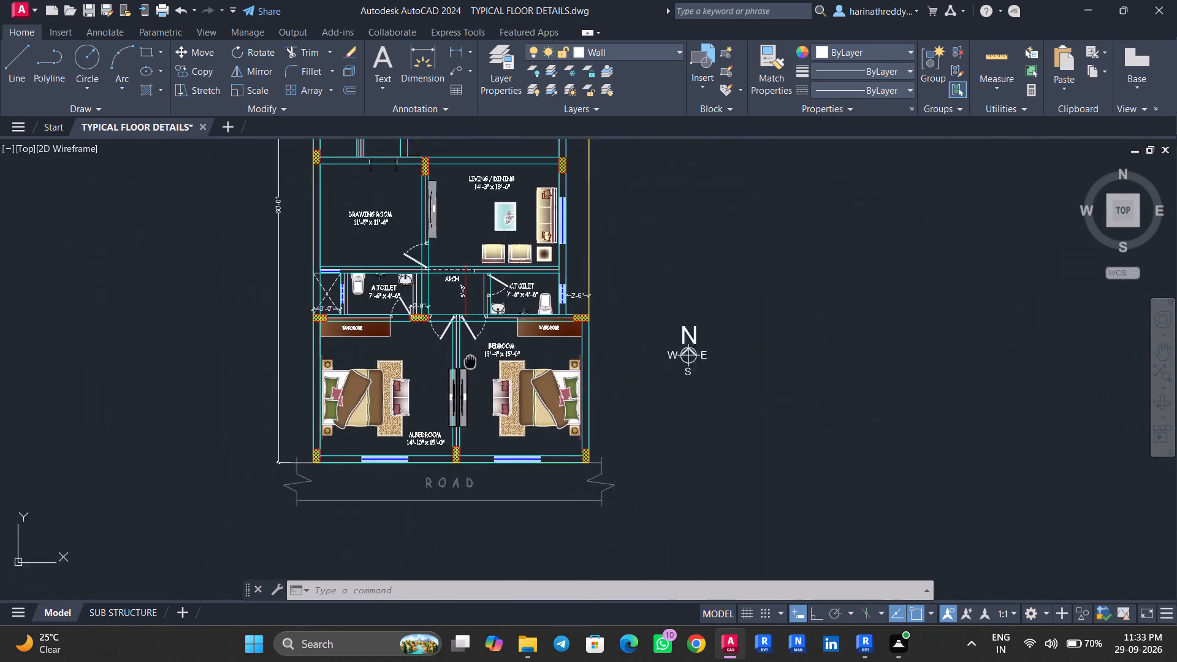
pyautogui.moveTo(483, 324); pyautogui.dragTo(507, 154, button='middle')
pyautogui.scroll(-3, 503, 384)
pyautogui.moveTo(495, 429); pyautogui.dragTo(497, 242, button='middle')
pyautogui.scroll(5, 495, 339)
pyautogui.scroll(-7, 513, 361)
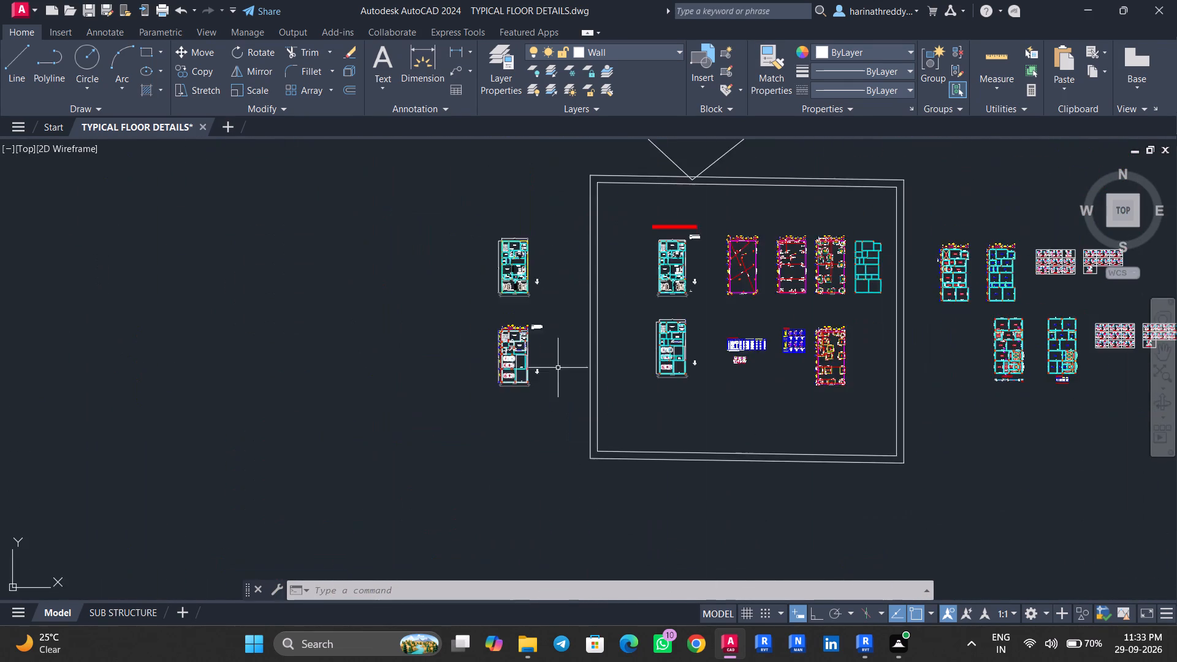
pyautogui.moveTo(573, 360); pyautogui.dragTo(436, 450, button='middle')
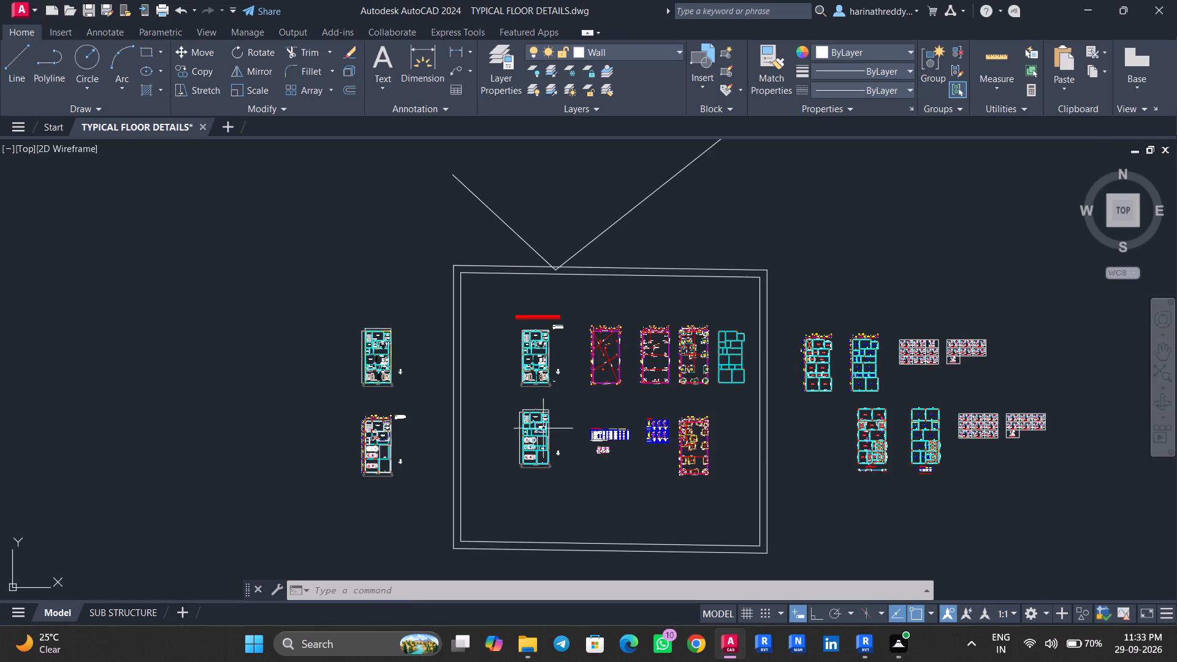
pyautogui.scroll(4, 550, 356)
pyautogui.moveTo(538, 383); pyautogui.dragTo(538, 246, button='middle')
pyautogui.scroll(-4, 538, 275)
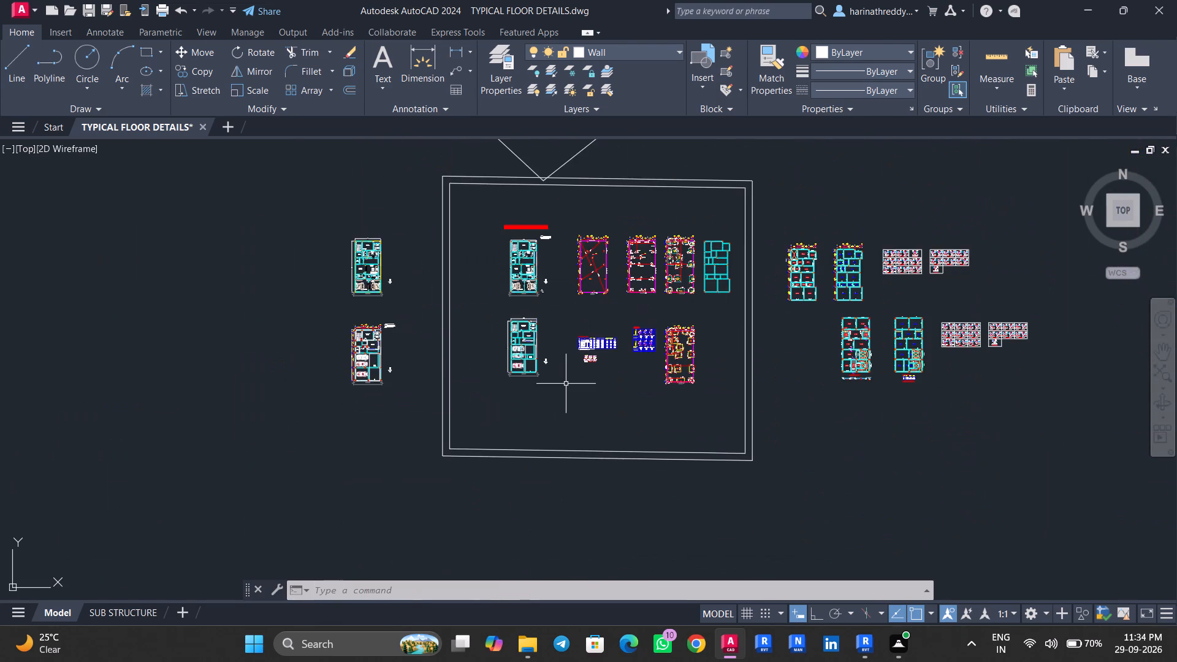
pyautogui.scroll(3, 566, 382)
pyautogui.moveTo(565, 378); pyautogui.dragTo(498, 440, button='middle')
pyautogui.scroll(1, 498, 440)
pyautogui.scroll(-4, 498, 428)
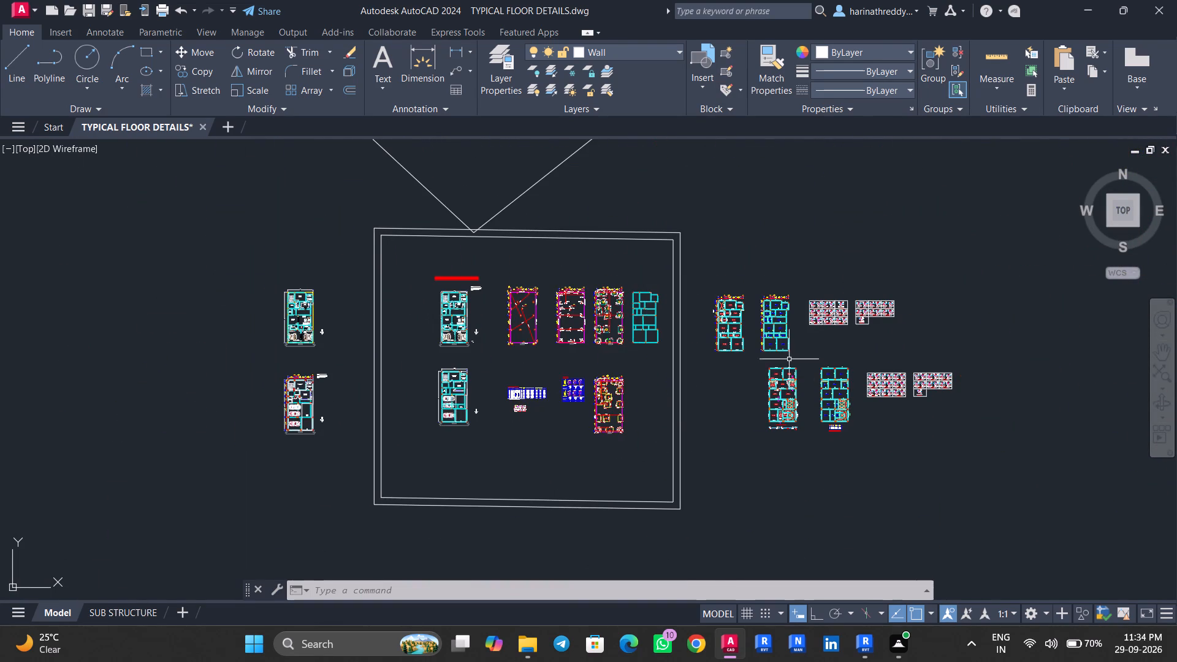
# Examine the upper beam layouts on grids A–H and 1–7 for beam sizes, slab thicknesses, and beam and slab marks.
pyautogui.scroll(2, 848, 343)
pyautogui.moveTo(560, 389); pyautogui.dragTo(584, 390, button='middle')
pyautogui.middleClick(584, 390)
pyautogui.scroll(5, 324, 306)
pyautogui.moveTo(333, 305); pyautogui.dragTo(330, 392, button='middle')
pyautogui.scroll(-4, 329, 389)
pyautogui.scroll(3, 692, 387)
pyautogui.moveTo(744, 379); pyautogui.dragTo(509, 417, button='middle')
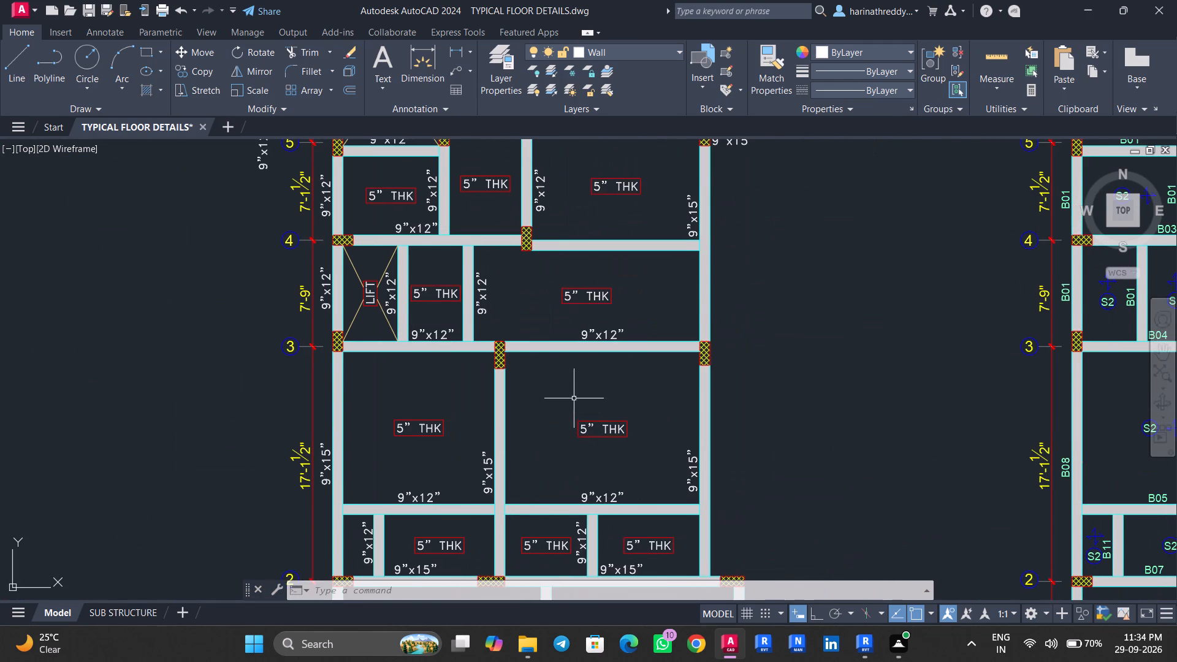
pyautogui.scroll(-1, 571, 394)
pyautogui.moveTo(571, 394); pyautogui.dragTo(397, 437, button='middle')
pyautogui.moveTo(779, 402); pyautogui.dragTo(581, 436, button='middle')
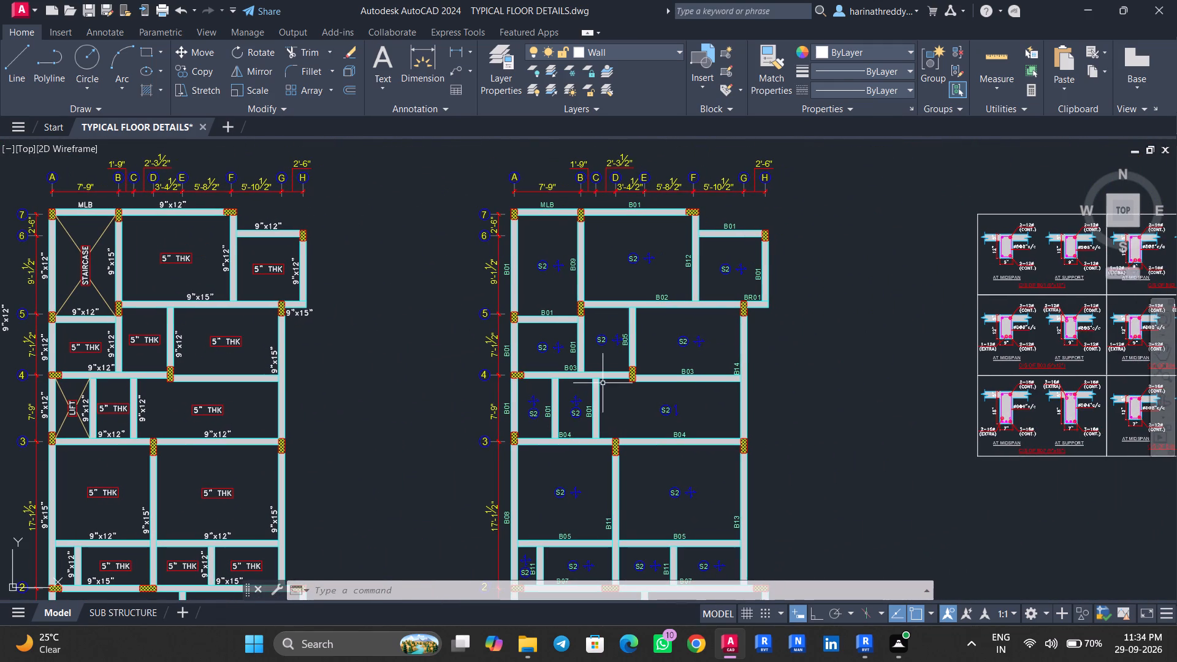
# Examine the beam cross-section details, such as B01, B10 and B11, for midspan and support reinforcement.
pyautogui.moveTo(958, 359); pyautogui.dragTo(682, 441, button='middle')
pyautogui.scroll(3, 763, 354)
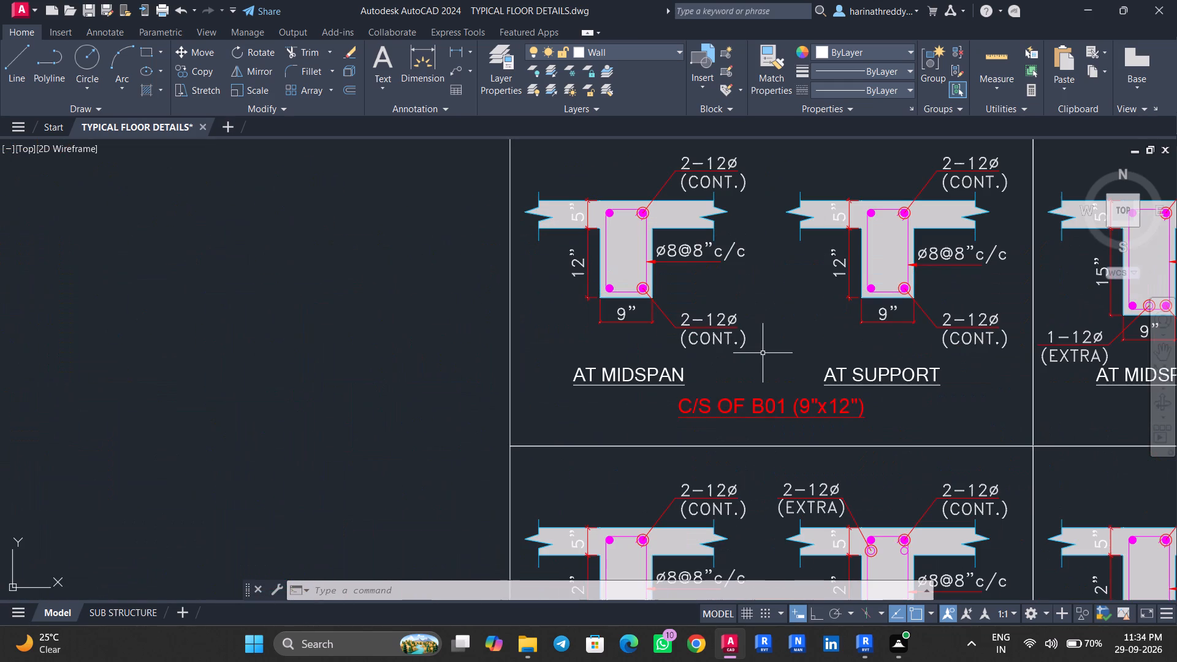
pyautogui.scroll(1, 763, 354)
pyautogui.scroll(-4, 763, 355)
pyautogui.moveTo(878, 430); pyautogui.dragTo(773, 178, button='middle')
pyautogui.moveTo(922, 292); pyautogui.dragTo(374, 516, button='middle')
pyautogui.scroll(3, 714, 322)
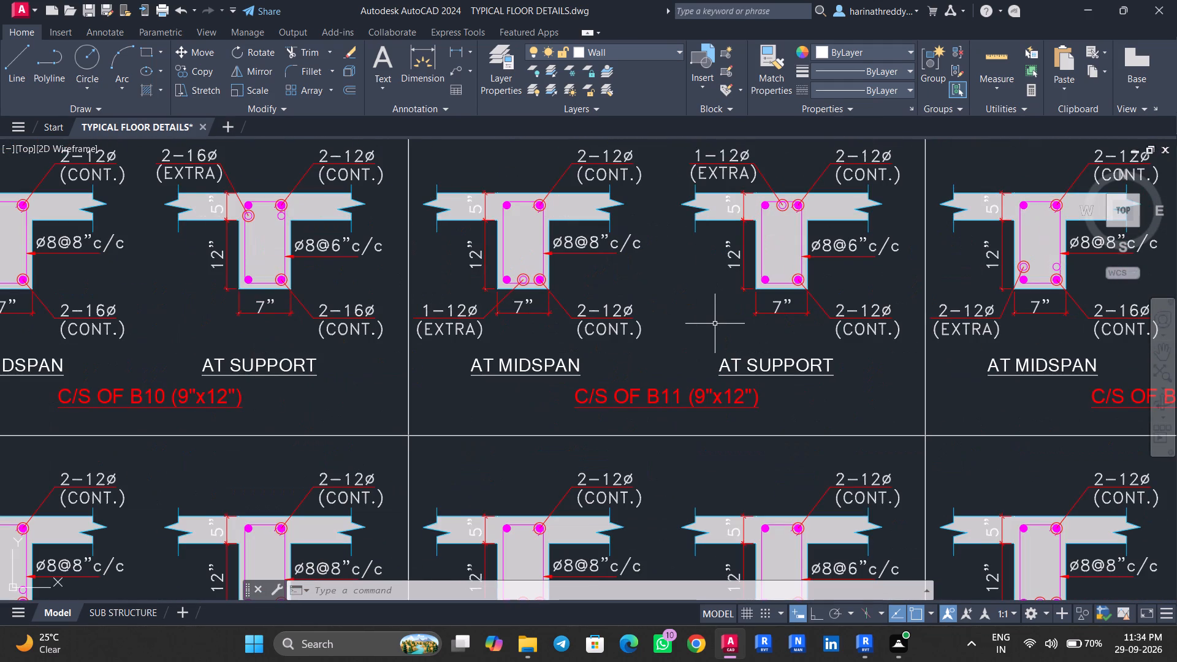
pyautogui.scroll(-7, 715, 324)
pyautogui.moveTo(660, 430); pyautogui.dragTo(703, 363, button='middle')
pyautogui.scroll(5, 827, 398)
pyautogui.scroll(4, 665, 411)
pyautogui.moveTo(664, 409); pyautogui.dragTo(719, 449, button='middle')
pyautogui.scroll(-3, 723, 440)
pyautogui.moveTo(617, 473); pyautogui.dragTo(620, 473, button='middle')
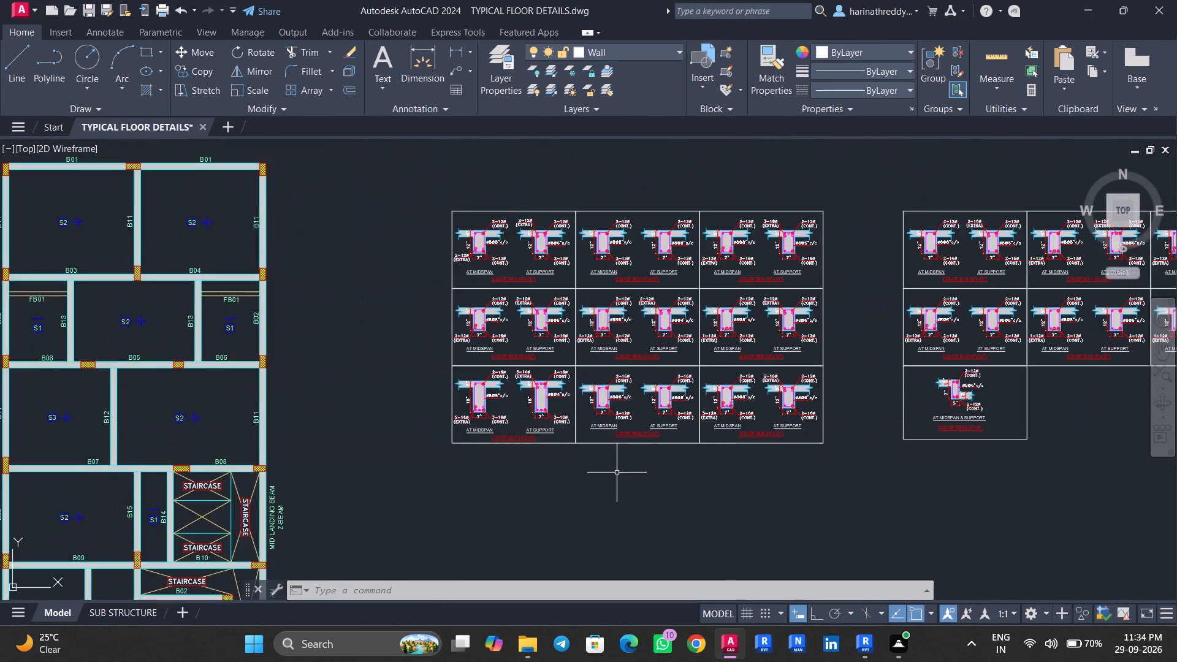
# Compare the two lower beam layouts, checking beam marks against beam sizes, slab thicknesses, sunk slabs and staircase areas.
pyautogui.moveTo(620, 473); pyautogui.dragTo(868, 396, button='middle')
pyautogui.scroll(2, 364, 419)
pyautogui.moveTo(364, 419); pyautogui.dragTo(471, 400, button='middle')
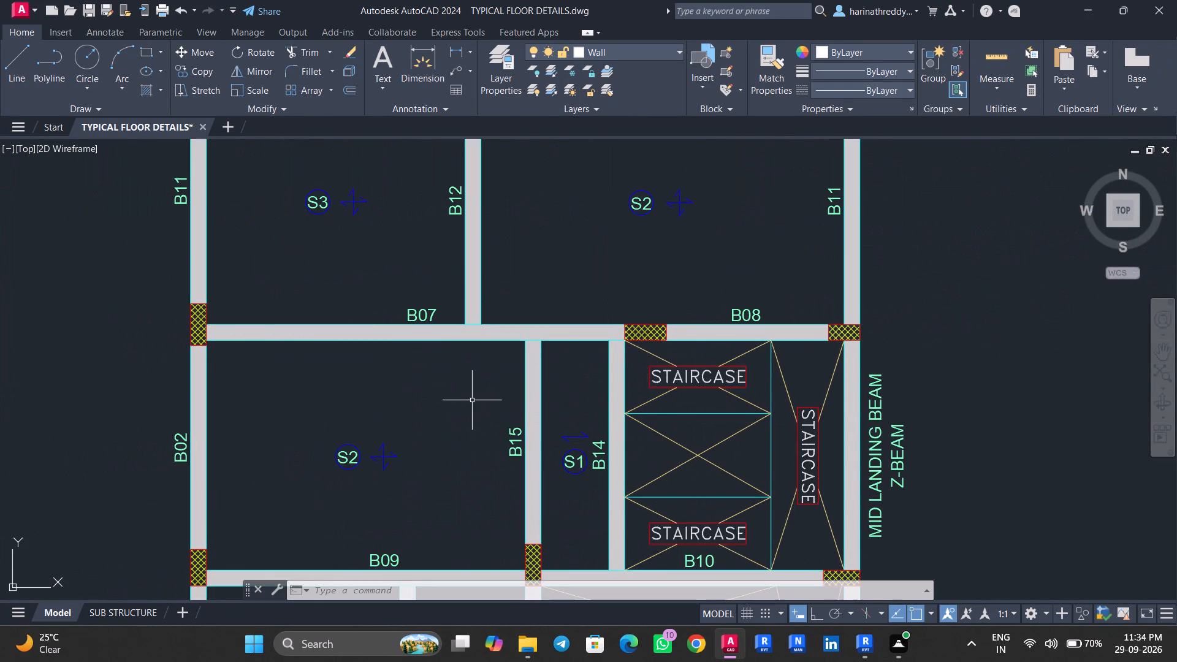
pyautogui.scroll(-4, 472, 400)
pyautogui.moveTo(275, 398); pyautogui.dragTo(525, 363, button='middle')
pyautogui.scroll(4, 526, 362)
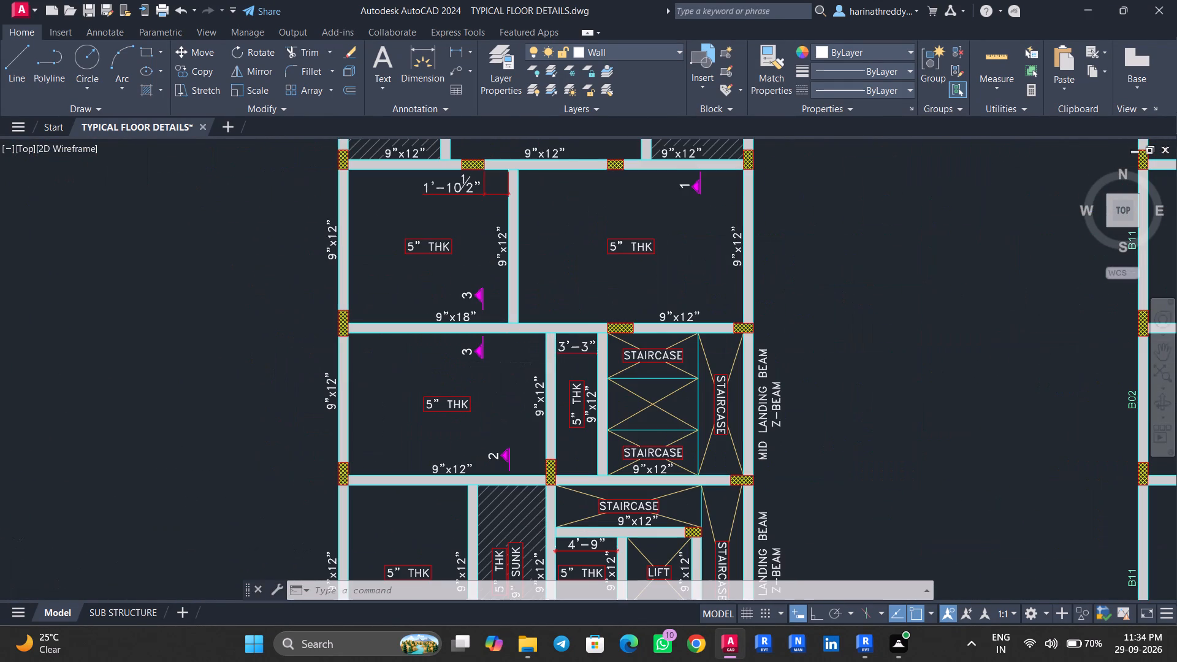
pyautogui.scroll(-3, 495, 367)
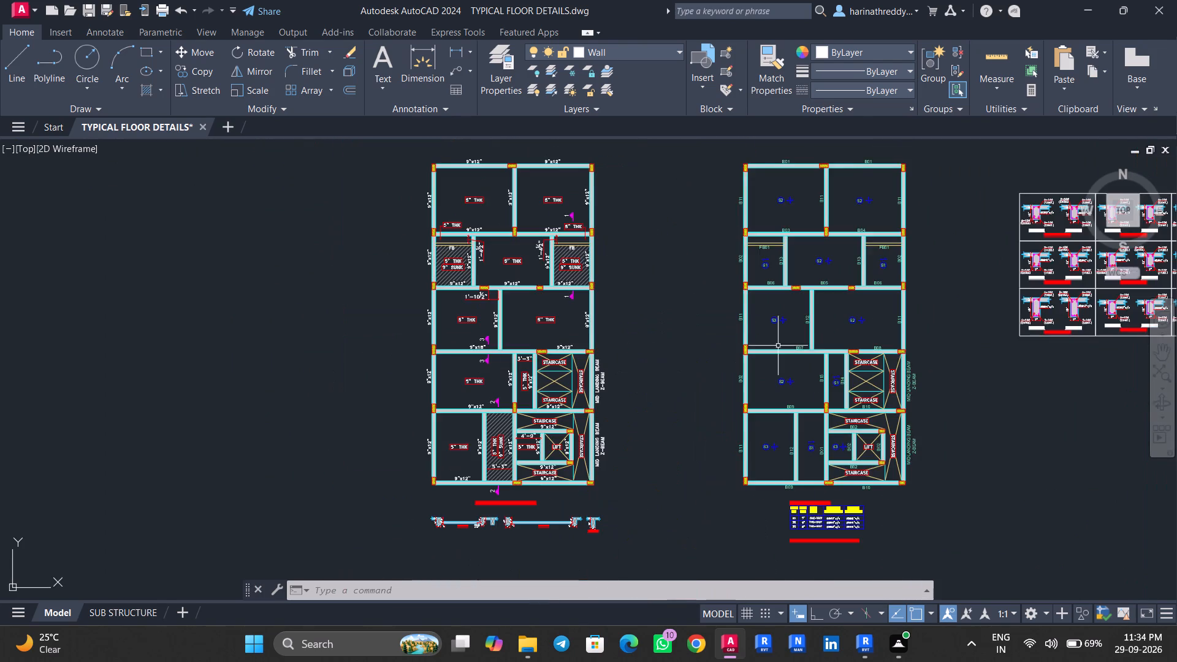
pyautogui.scroll(2, 779, 346)
pyautogui.moveTo(761, 384); pyautogui.dragTo(756, 417, button='middle')
pyautogui.scroll(-1, 756, 417)
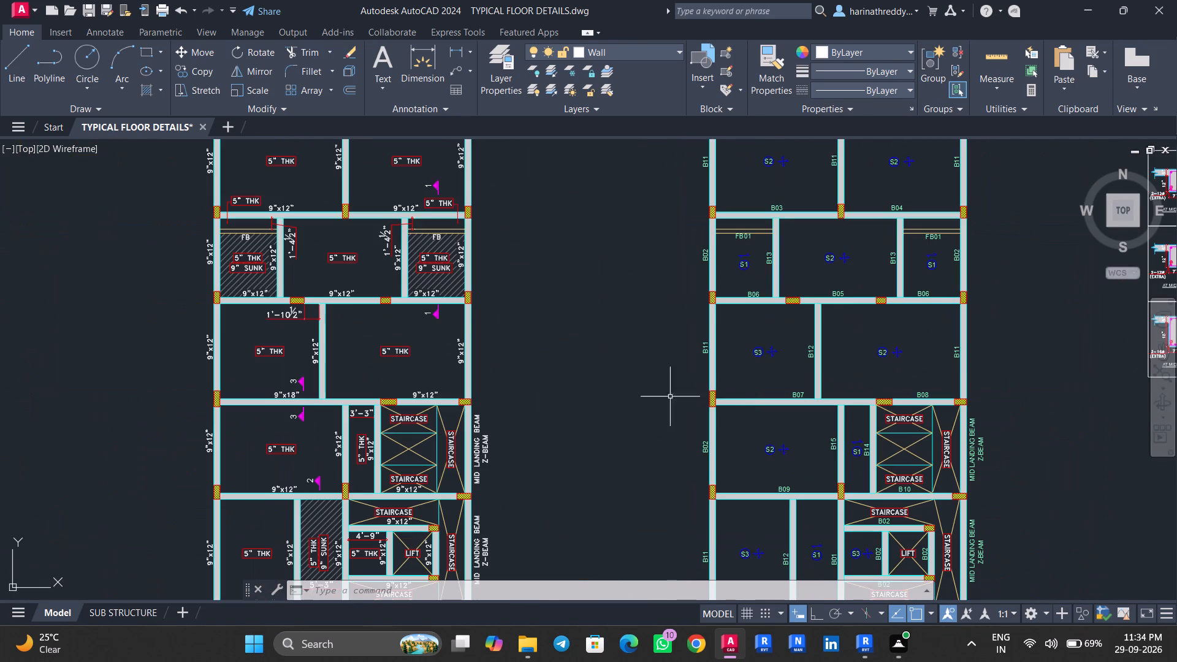
pyautogui.scroll(1, 191, 355)
pyautogui.moveTo(563, 350); pyautogui.dragTo(104, 348, button='middle')
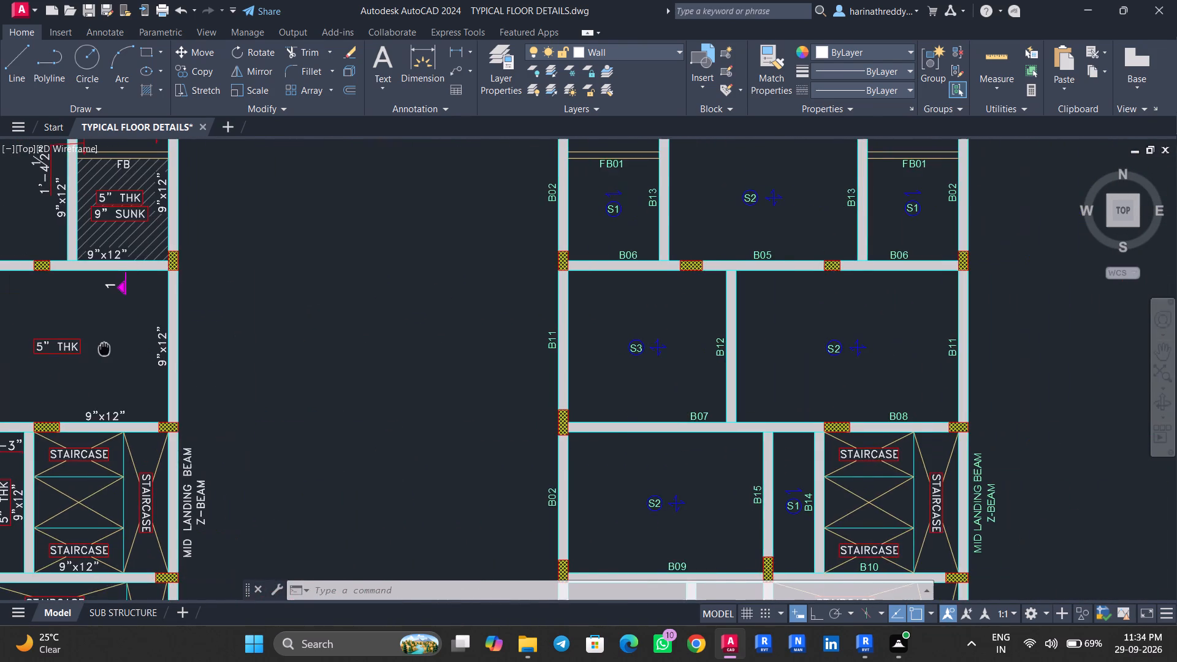
pyautogui.moveTo(104, 348); pyautogui.dragTo(429, 397, button='middle')
pyautogui.scroll(-1, 430, 398)
pyautogui.moveTo(376, 320); pyautogui.dragTo(378, 424, button='middle')
pyautogui.scroll(2, 370, 297)
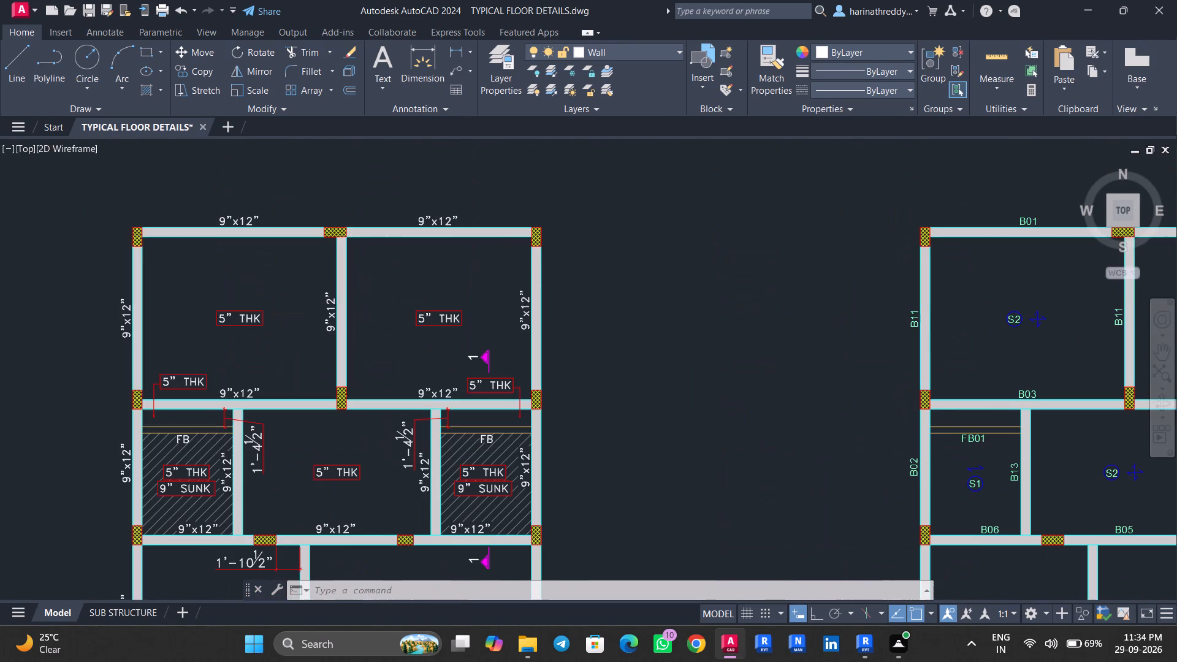
pyautogui.scroll(-5, 370, 297)
pyautogui.moveTo(322, 270); pyautogui.dragTo(339, 296, button='middle')
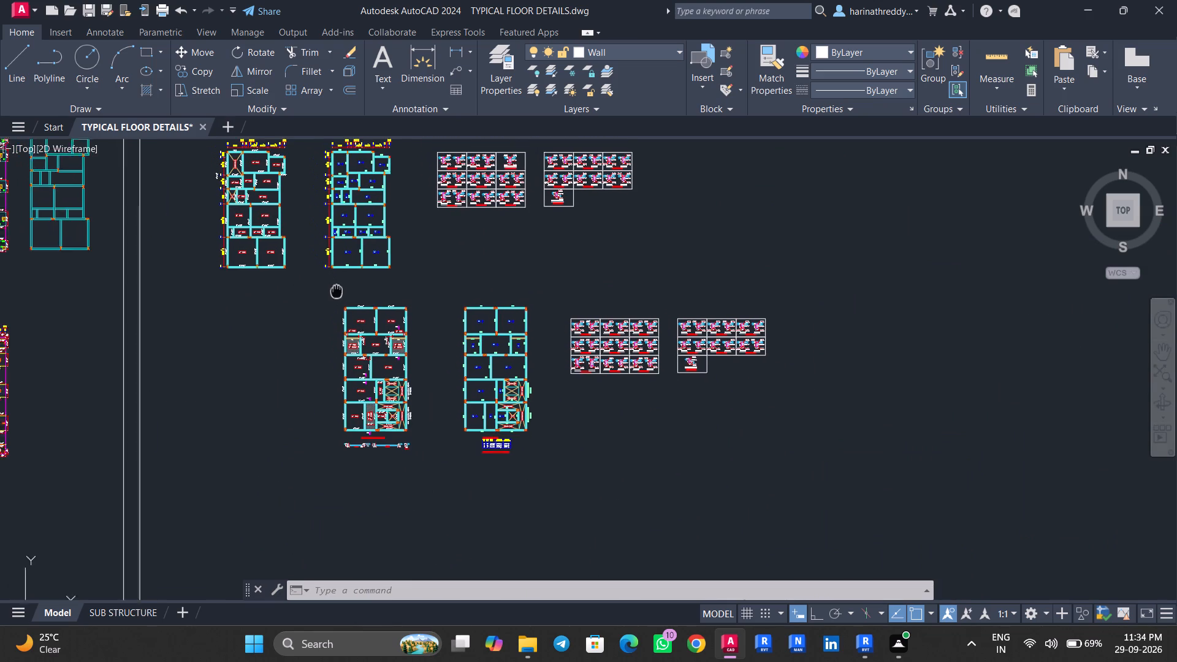
# Review the upper beam layouts, the footing layout and the column layout, checking column sizes and offsets along grids 2 to 4.
pyautogui.moveTo(339, 296); pyautogui.dragTo(340, 296, button='middle')
pyautogui.scroll(1, 375, 311)
pyautogui.moveTo(371, 303); pyautogui.dragTo(447, 405, button='middle')
pyautogui.scroll(4, 412, 292)
pyautogui.scroll(-2, 413, 341)
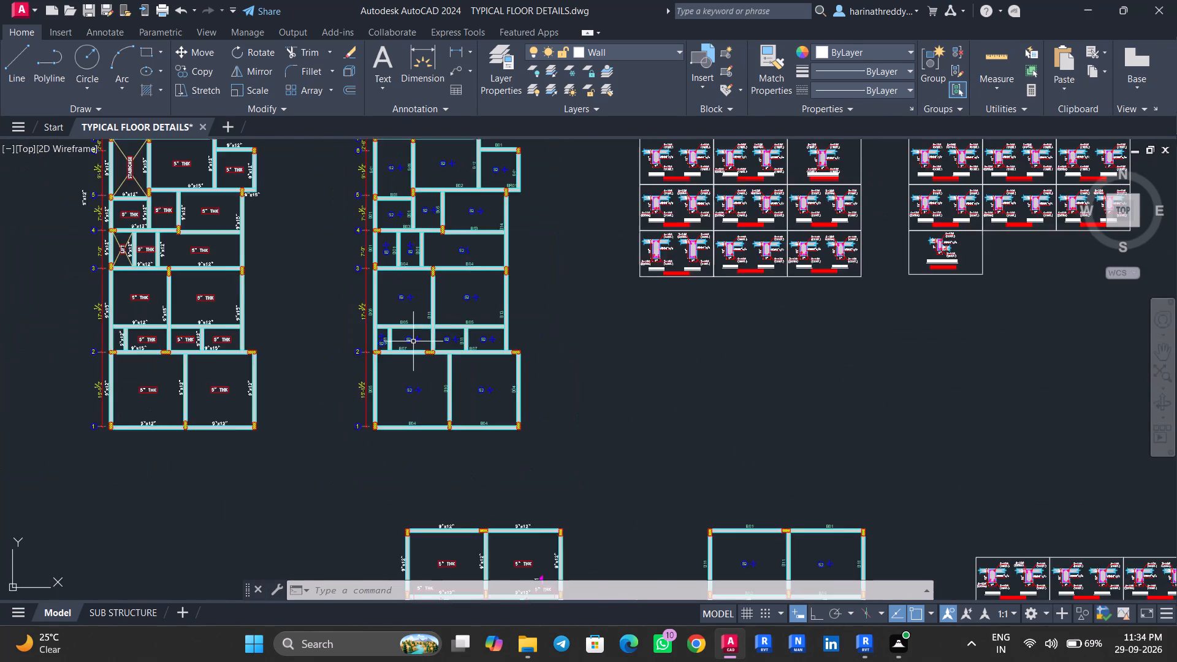
pyautogui.scroll(-3, 413, 341)
pyautogui.scroll(1, 413, 341)
pyautogui.moveTo(408, 383); pyautogui.dragTo(402, 435, button='middle')
pyautogui.moveTo(288, 359); pyautogui.dragTo(506, 382, button='middle')
pyautogui.moveTo(357, 381); pyautogui.dragTo(662, 363, button='middle')
pyautogui.scroll(2, 375, 344)
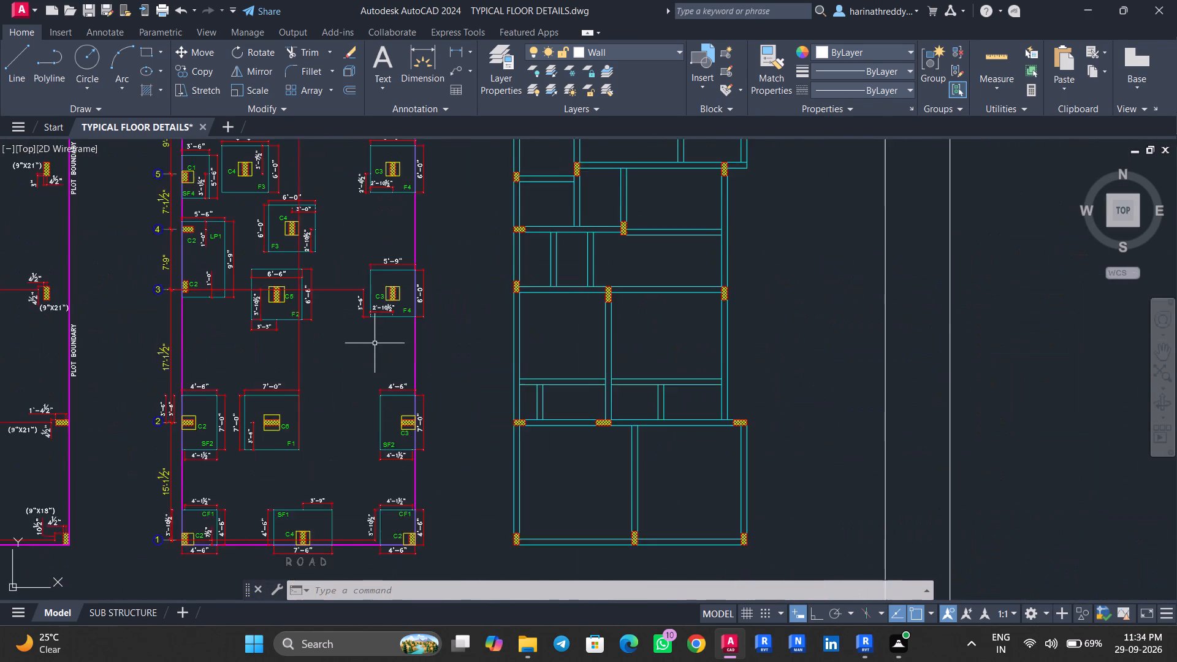
pyautogui.moveTo(375, 343); pyautogui.dragTo(674, 347, button='middle')
pyautogui.moveTo(444, 353); pyautogui.dragTo(623, 335, button='middle')
pyautogui.scroll(1, 623, 335)
pyautogui.moveTo(378, 284); pyautogui.dragTo(550, 340, button='middle')
pyautogui.scroll(1, 526, 327)
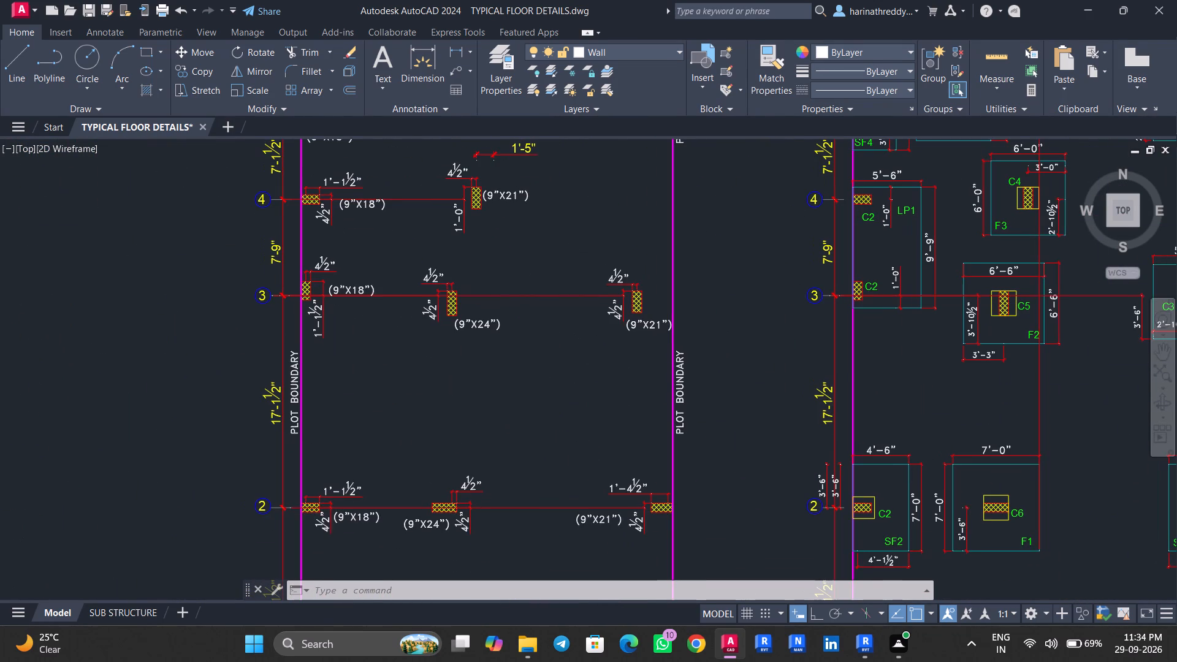
pyautogui.scroll(-5, 526, 327)
pyautogui.moveTo(447, 400); pyautogui.dragTo(446, 303, button='middle')
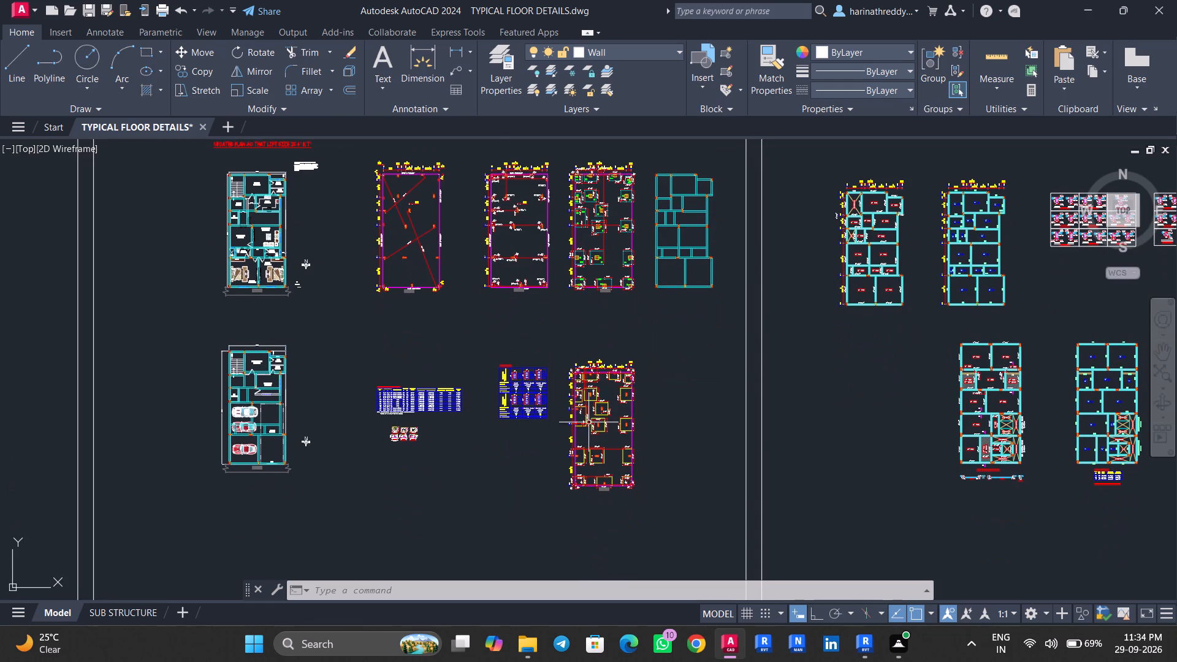
# Re-examine the upper beam layouts from grid 1 to grid 7, comparing beam sizes and slab thicknesses with the marks.
pyautogui.moveTo(787, 427); pyautogui.dragTo(394, 427, button='middle')
pyautogui.scroll(3, 543, 287)
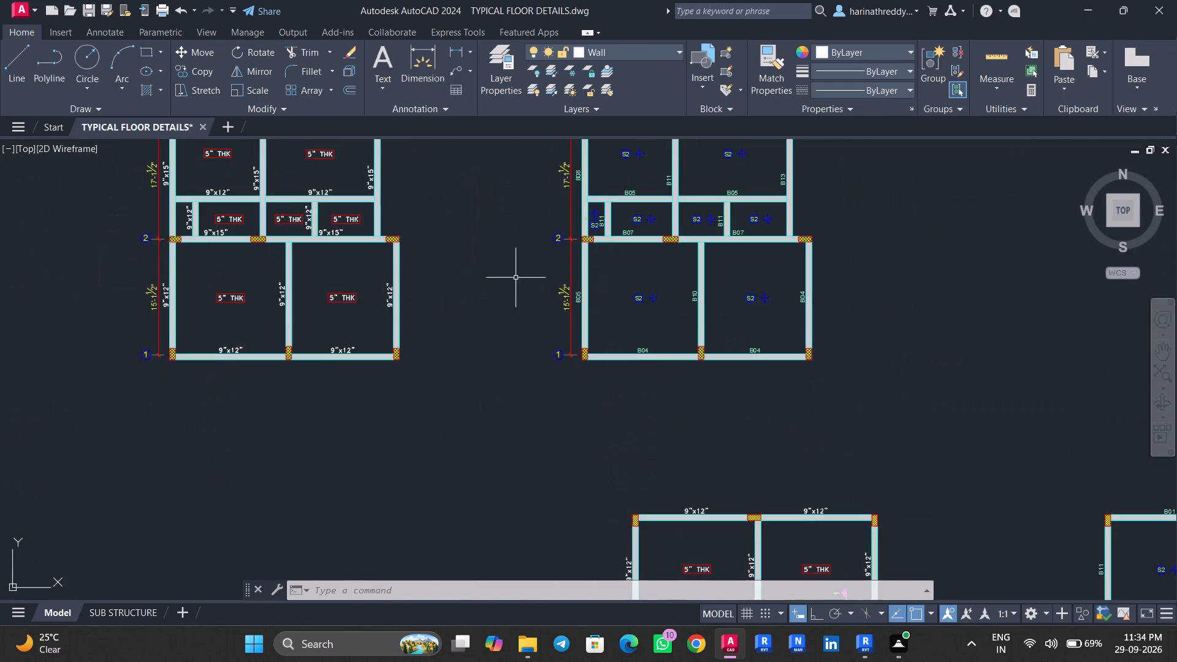
pyautogui.moveTo(508, 276); pyautogui.dragTo(606, 460, button='middle')
pyautogui.scroll(1, 606, 459)
pyautogui.scroll(2, 354, 328)
pyautogui.moveTo(352, 325); pyautogui.dragTo(486, 397, button='middle')
pyautogui.scroll(-2, 479, 386)
pyautogui.moveTo(638, 403); pyautogui.dragTo(414, 471, button='middle')
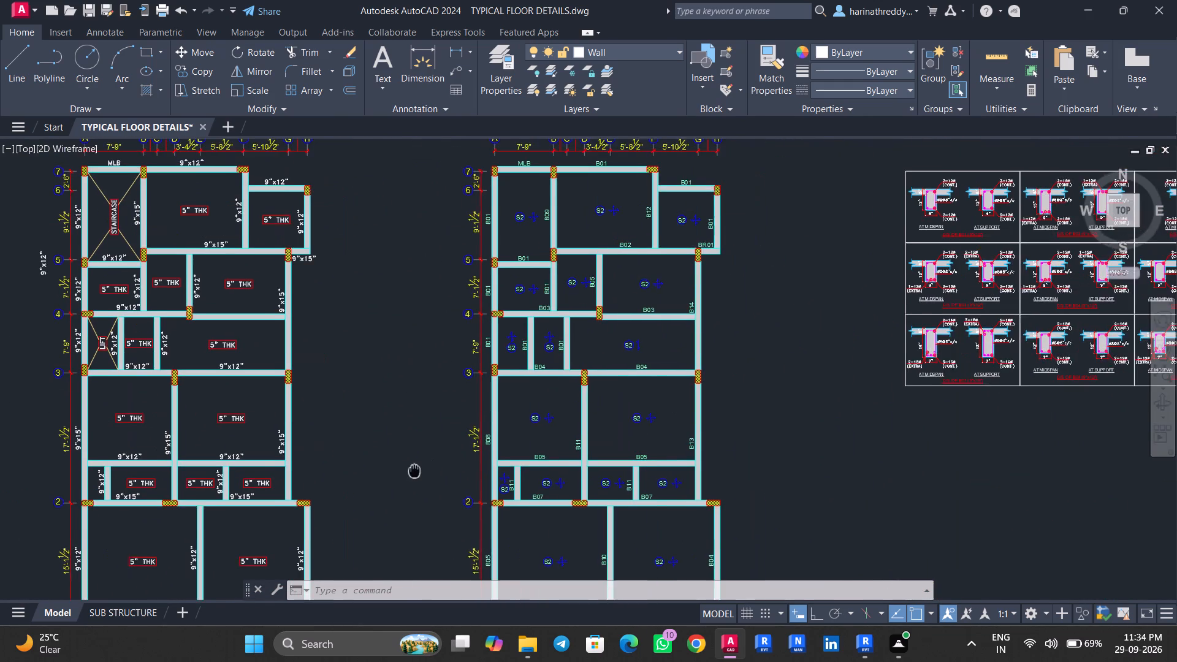
pyautogui.moveTo(414, 471); pyautogui.dragTo(414, 91, button='middle')
pyautogui.moveTo(503, 356); pyautogui.dragTo(474, 248, button='middle')
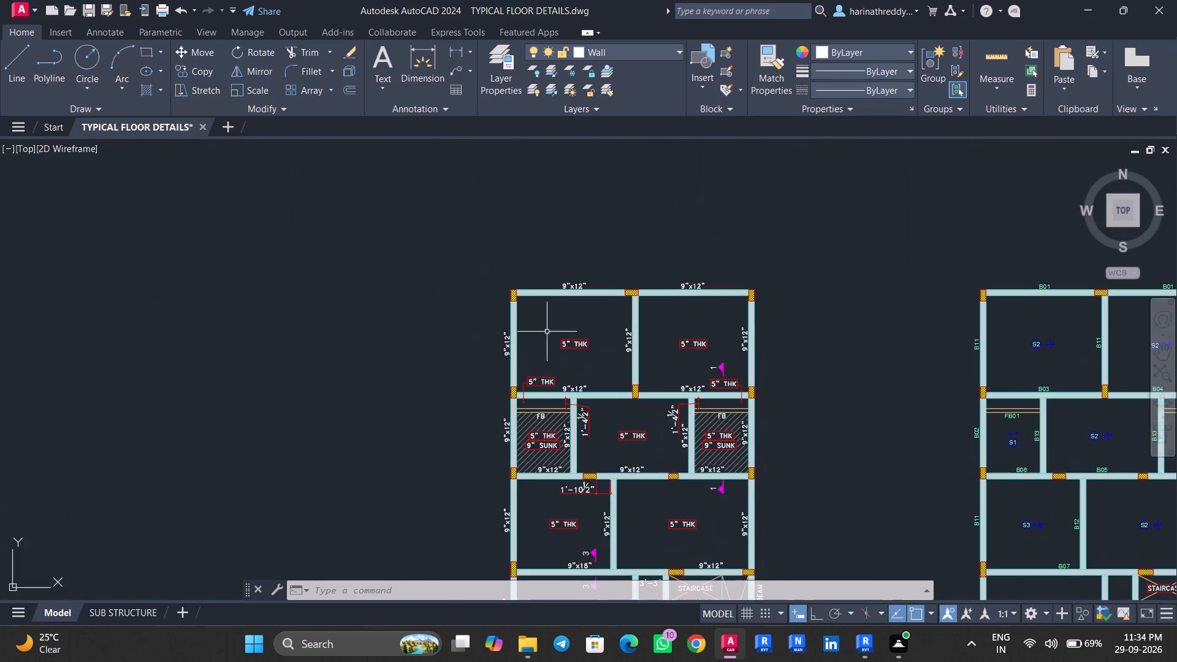
# Examine the lower beam-mark layout for beams such as B03 to B15 and FB01, slabs S1 to S3 and the staircase area.
pyautogui.moveTo(605, 362); pyautogui.dragTo(341, 399, button='middle')
pyautogui.moveTo(714, 365); pyautogui.dragTo(531, 315, button='middle')
pyautogui.scroll(4, 622, 338)
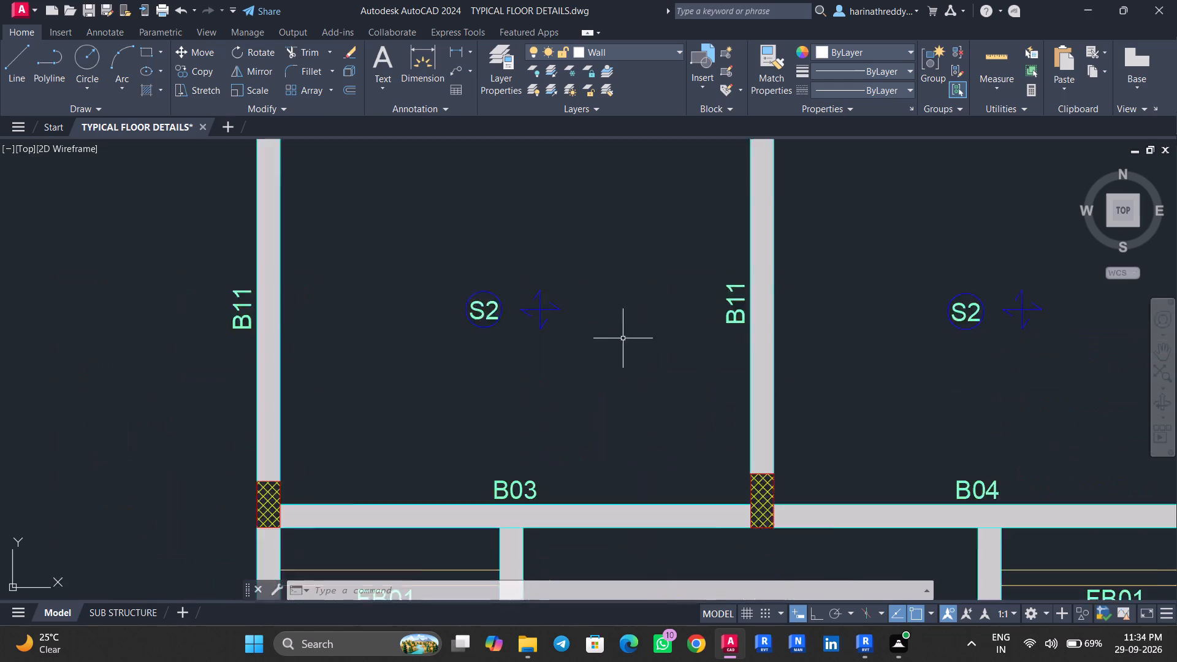
pyautogui.moveTo(629, 347); pyautogui.dragTo(485, 257, button='middle')
pyautogui.scroll(-2, 469, 259)
pyautogui.moveTo(517, 380); pyautogui.dragTo(523, 182, button='middle')
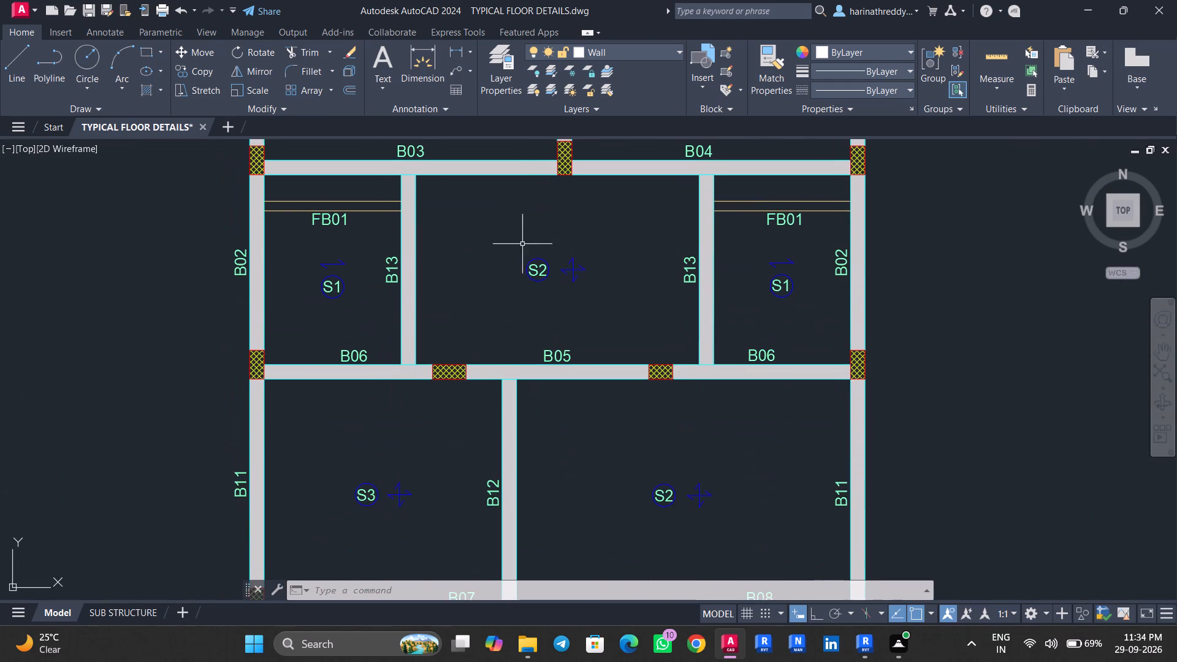
pyautogui.scroll(-3, 522, 244)
pyautogui.scroll(3, 478, 336)
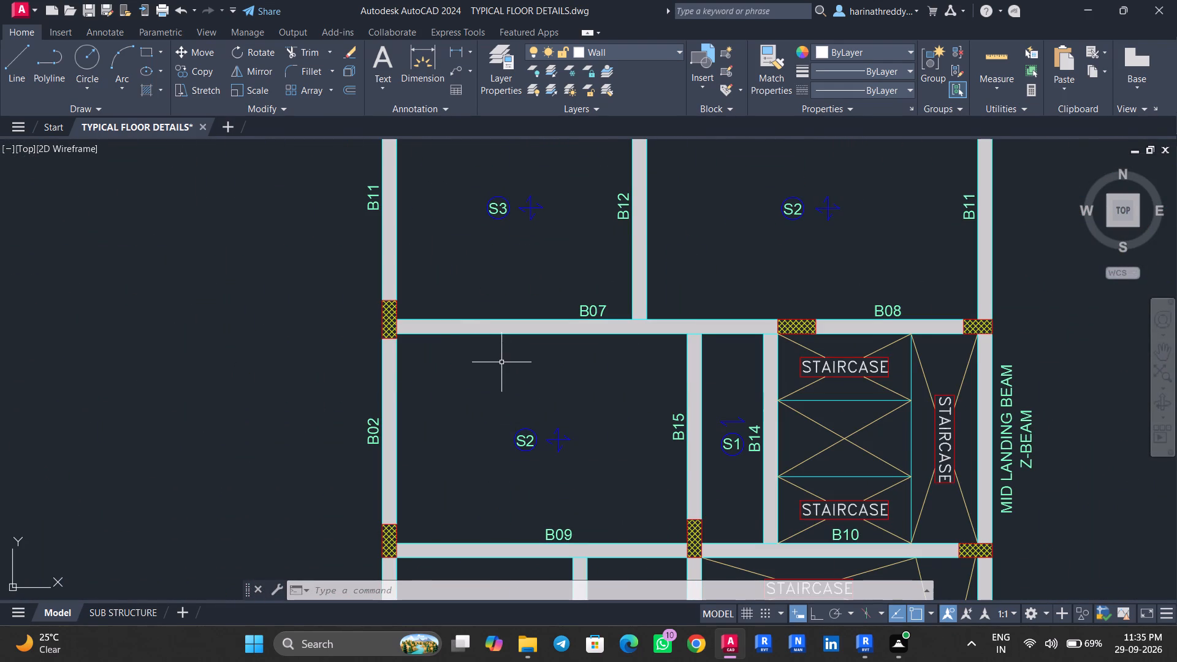
pyautogui.scroll(-2, 501, 362)
pyautogui.scroll(2, 495, 205)
pyautogui.scroll(-2, 499, 251)
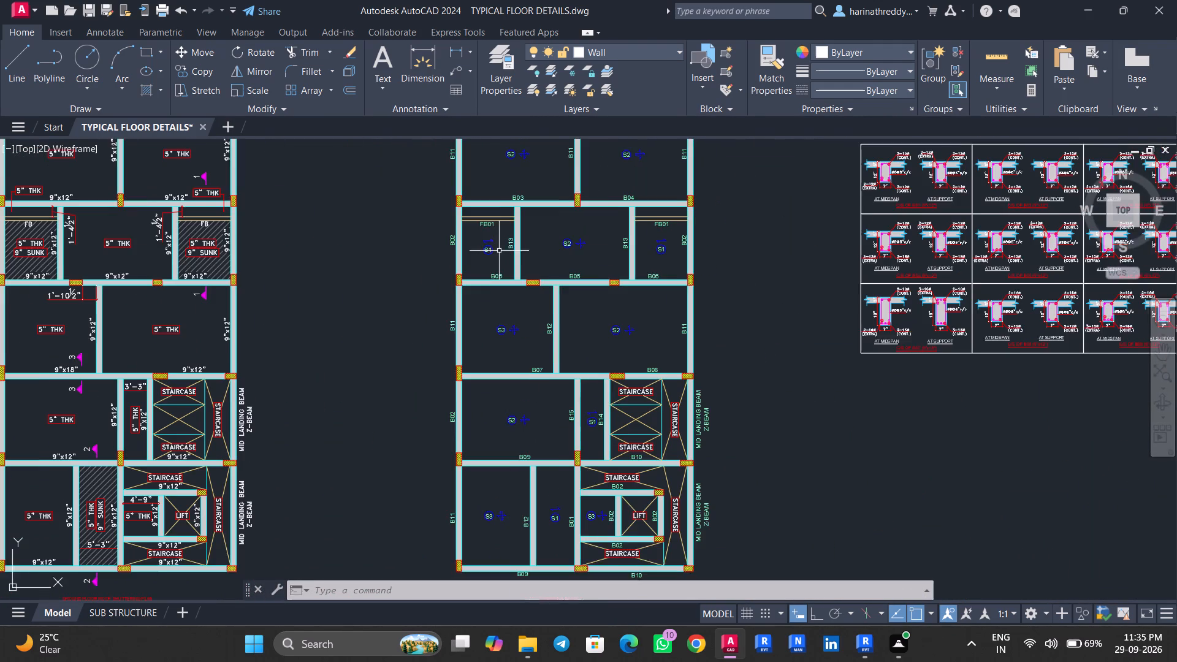
pyautogui.moveTo(499, 252); pyautogui.dragTo(498, 313, button='middle')
pyautogui.scroll(3, 493, 292)
pyautogui.scroll(-2, 491, 295)
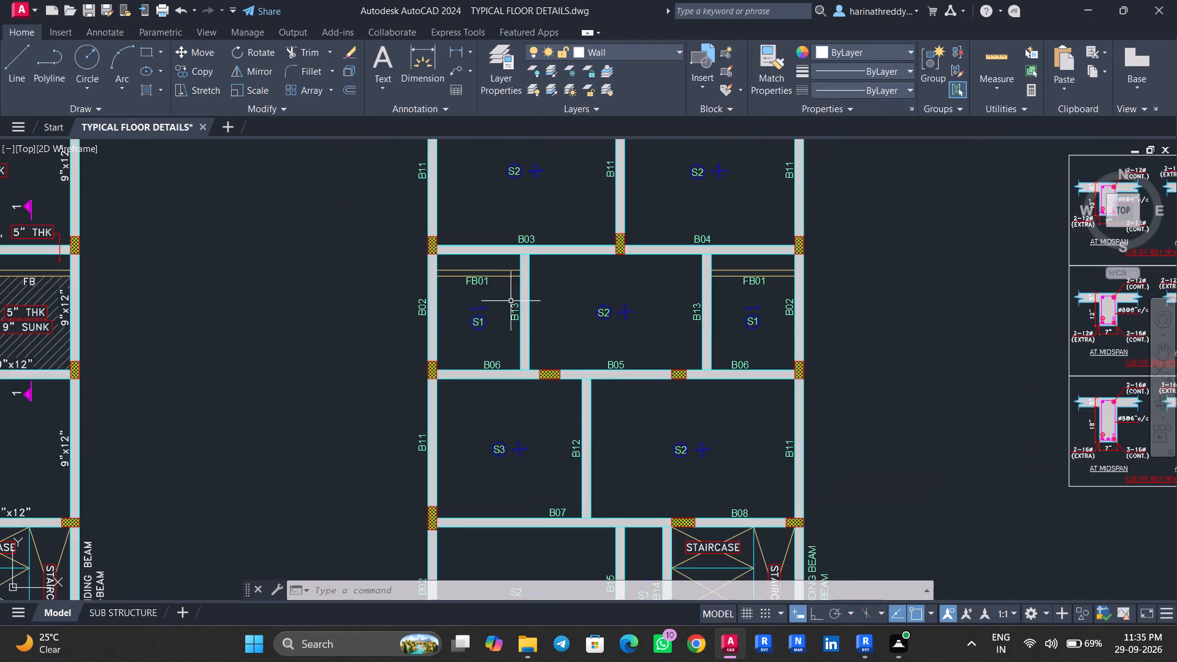
pyautogui.moveTo(776, 303); pyautogui.dragTo(436, 332, button='middle')
pyautogui.scroll(-4, 441, 332)
# Review the floor plans, the column and footing layouts and the overall arrangement of drawings inside and outside the frame.
pyautogui.moveTo(427, 334); pyautogui.dragTo(661, 356, button='middle')
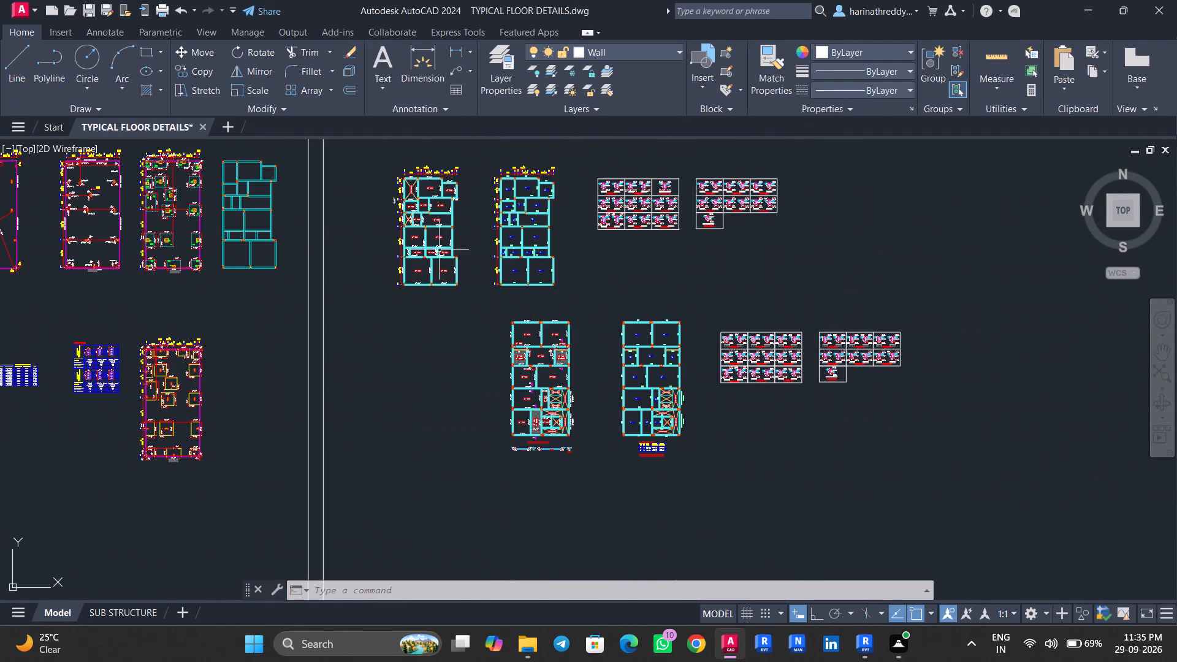
pyautogui.moveTo(394, 280); pyautogui.dragTo(695, 352, button='middle')
pyautogui.scroll(1, 348, 298)
pyautogui.moveTo(352, 300); pyautogui.dragTo(506, 291, button='middle')
pyautogui.scroll(-1, 486, 311)
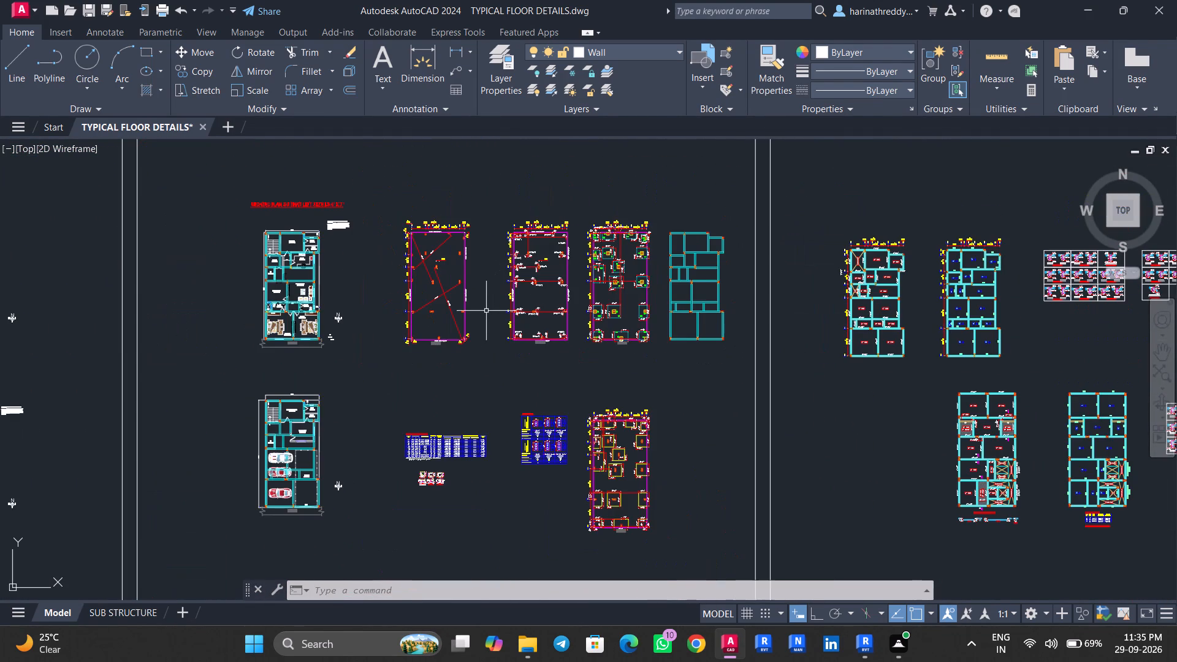
pyautogui.moveTo(483, 340); pyautogui.dragTo(487, 316, button='middle')
pyautogui.scroll(2, 263, 314)
pyautogui.moveTo(501, 266); pyautogui.dragTo(486, 333, button='middle')
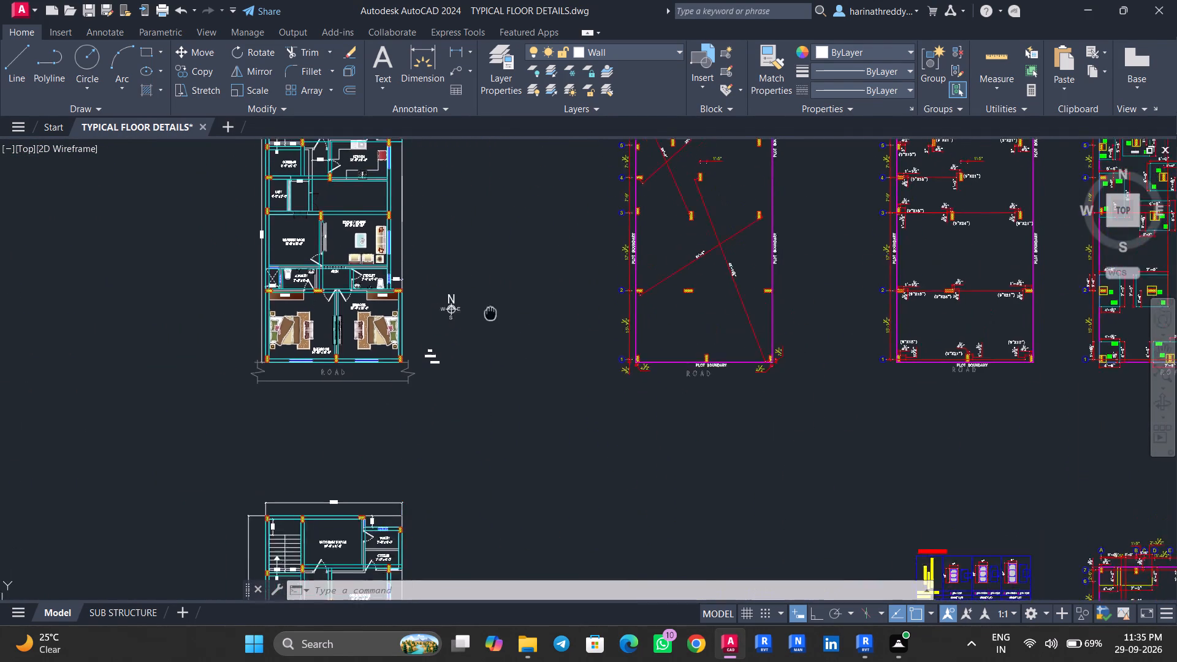
pyautogui.moveTo(486, 333); pyautogui.dragTo(484, 344, button='middle')
pyautogui.scroll(-1, 474, 333)
pyautogui.moveTo(576, 359); pyautogui.dragTo(551, 343, button='middle')
pyautogui.scroll(-2, 549, 343)
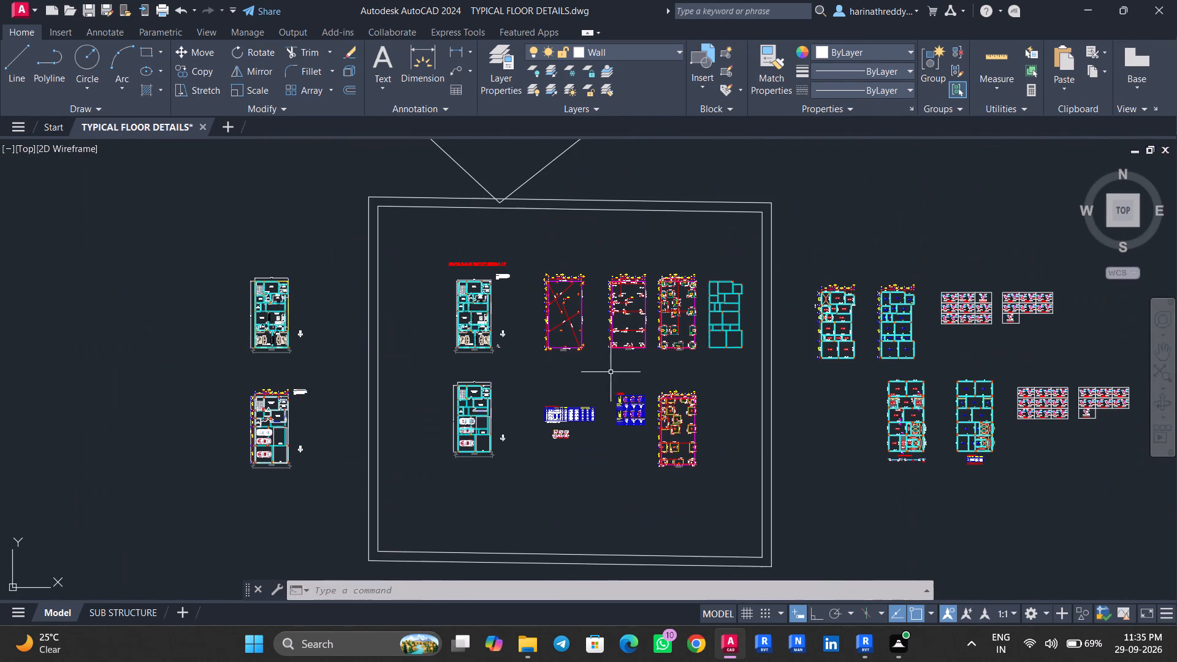
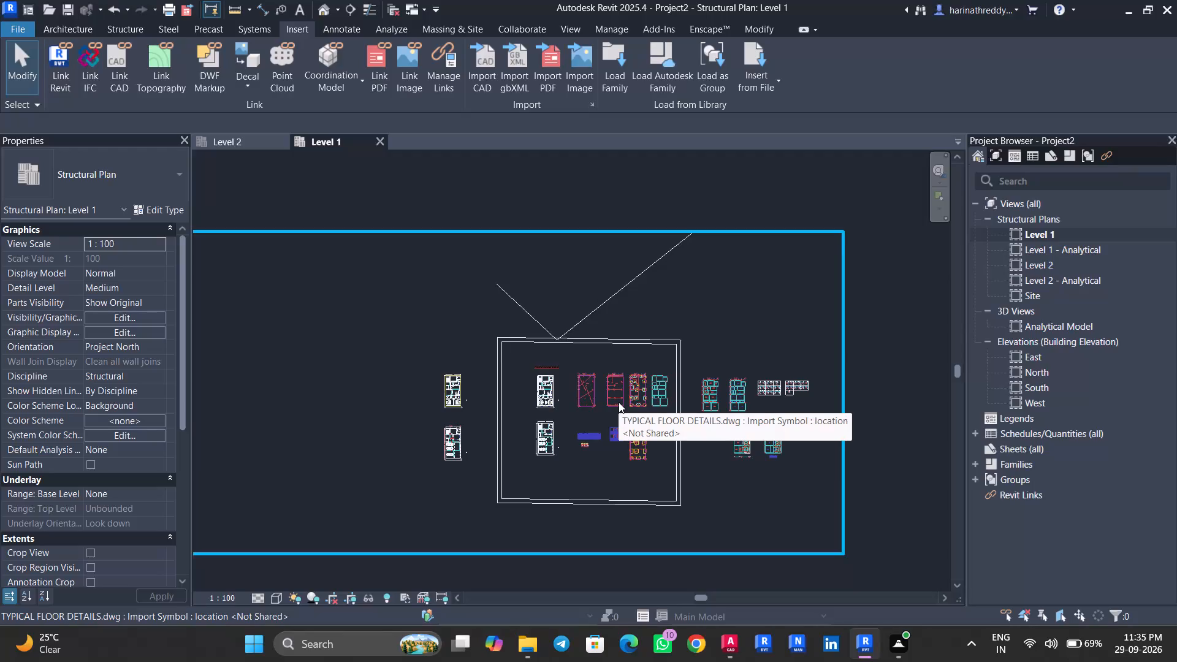
# Scale the TYPICAL FLOOR DETAILS drawing graphically so that the upper edge of footing F3 near grid 5 is 6' long.
pyautogui.scroll(9, 608, 403)
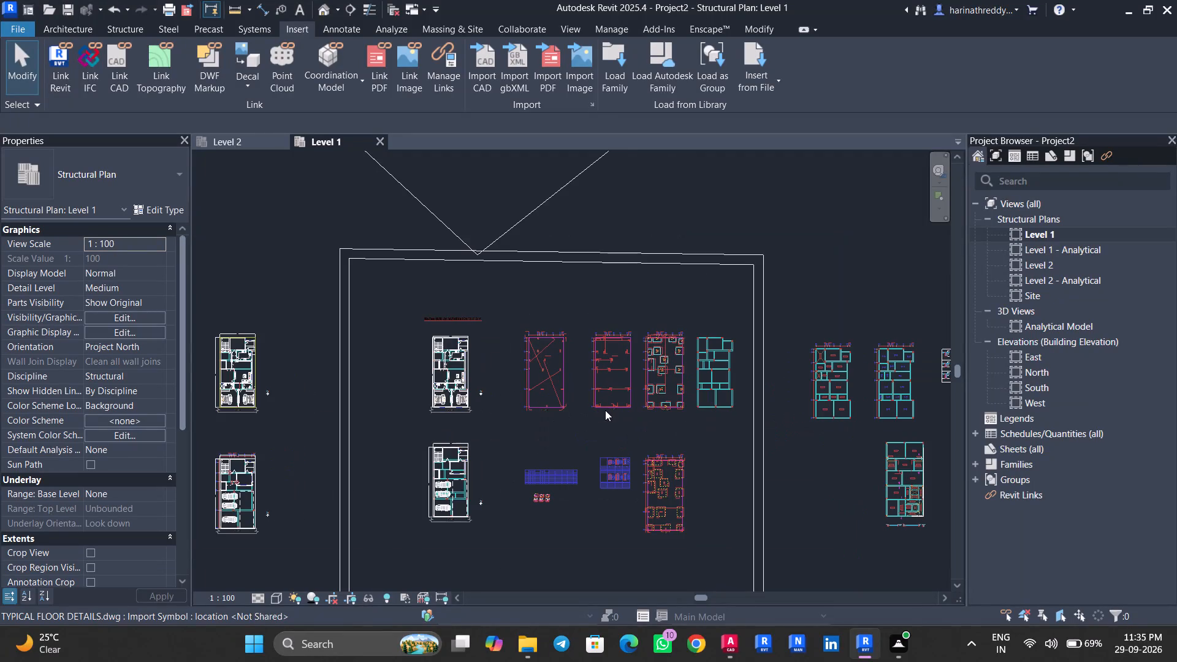
pyautogui.scroll(6, 605, 410)
pyautogui.scroll(4, 741, 406)
pyautogui.moveTo(630, 460); pyautogui.dragTo(714, 618, button='middle')
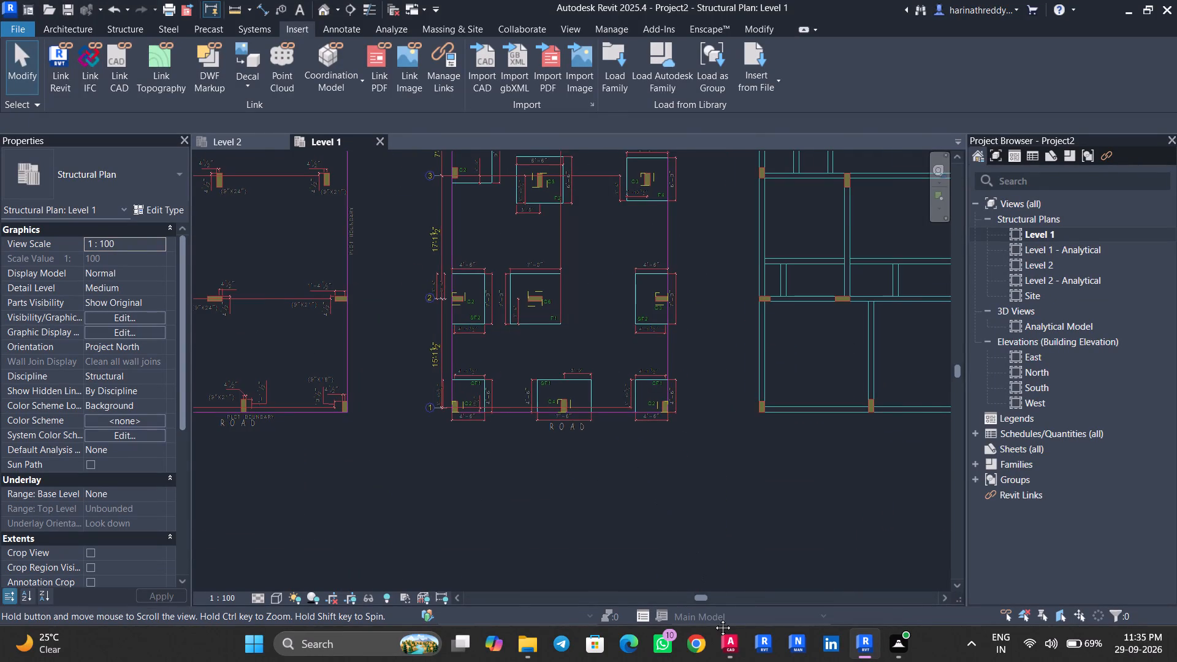
pyautogui.moveTo(714, 618); pyautogui.dragTo(714, 614, button='middle')
pyautogui.moveTo(657, 283); pyautogui.dragTo(685, 406, button='middle')
pyautogui.scroll(8, 652, 341)
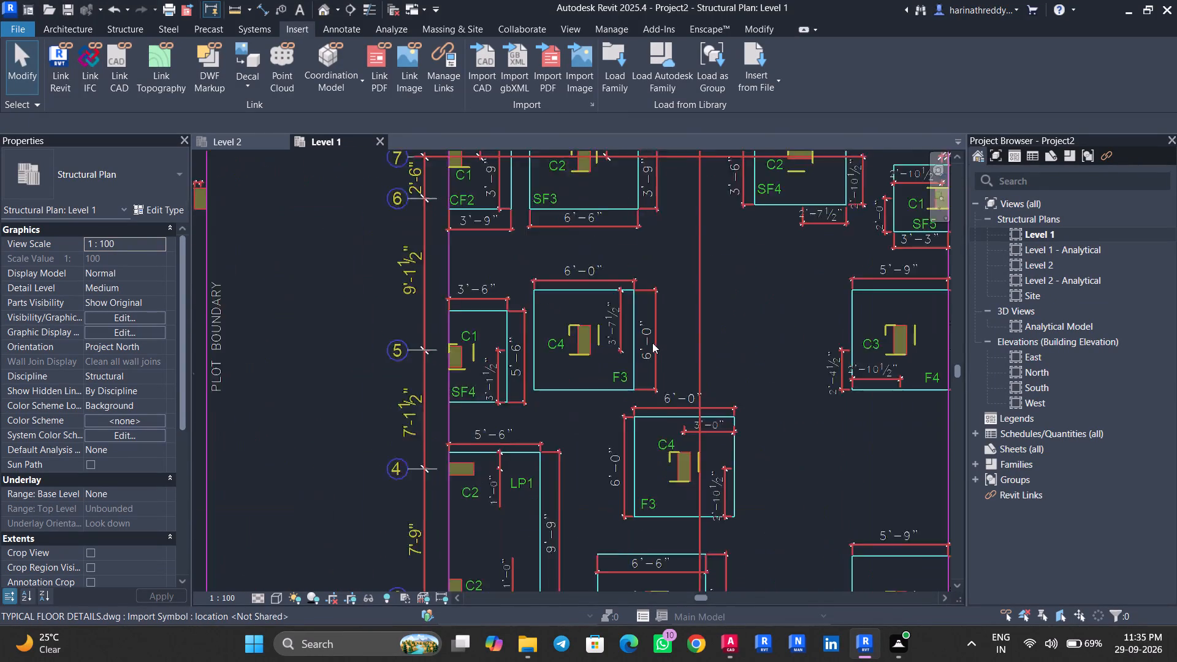
pyautogui.click(789, 375)
pyautogui.click(718, 332)
pyautogui.scroll(-4, 695, 333)
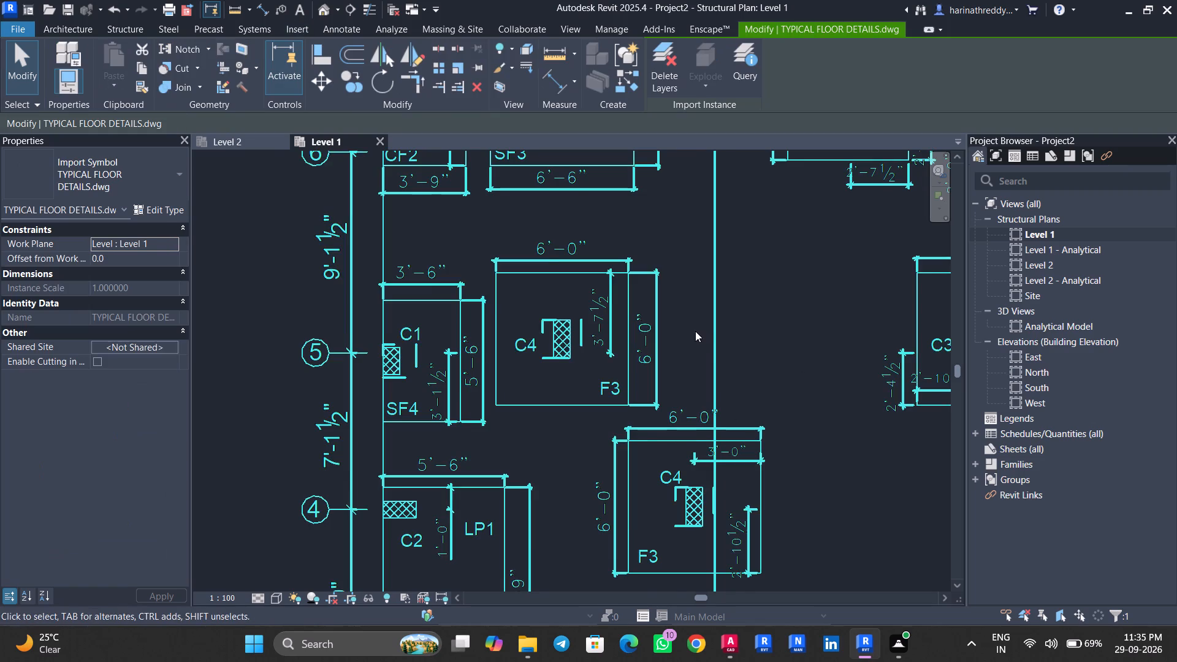
pyautogui.click(460, 67)
pyautogui.scroll(6, 577, 292)
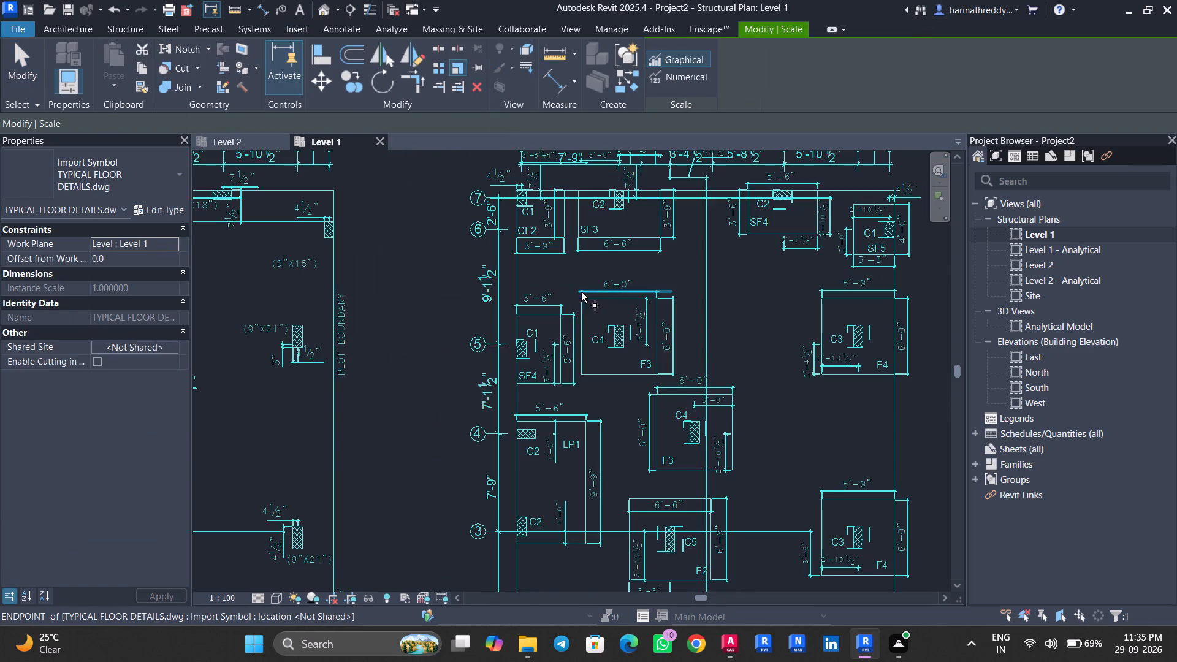
pyautogui.click(582, 309)
pyautogui.scroll(4, 752, 308)
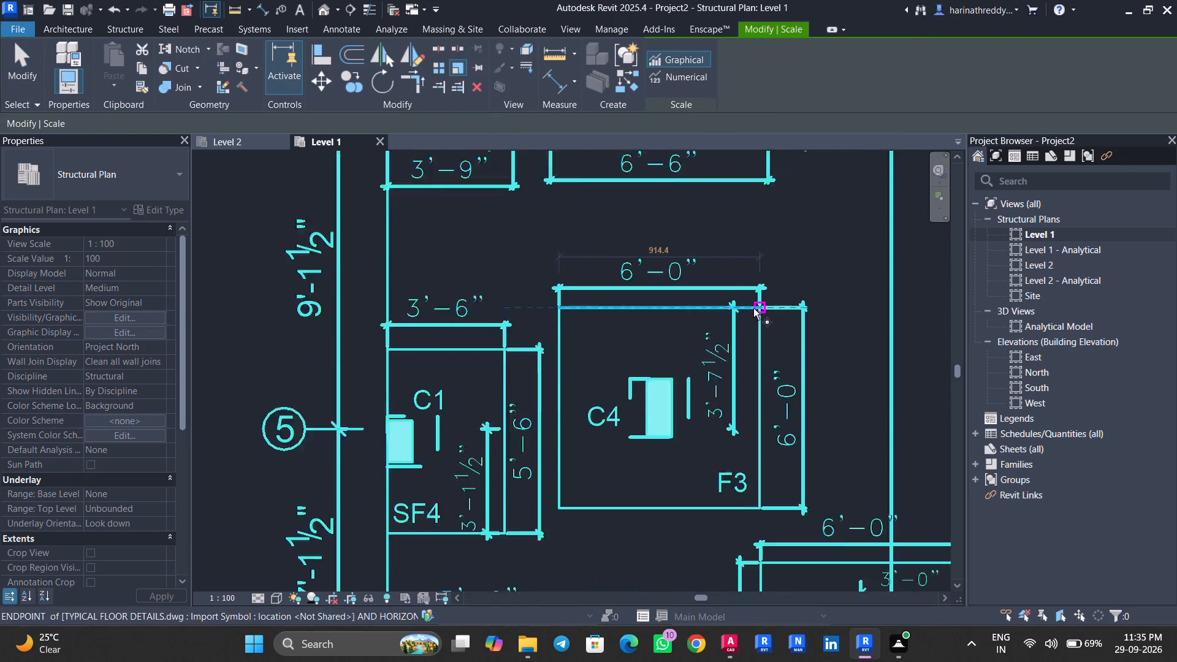
pyautogui.click(761, 308)
pyautogui.write("6'")
pyautogui.press('Return')
pyautogui.scroll(-3, 585, 327)
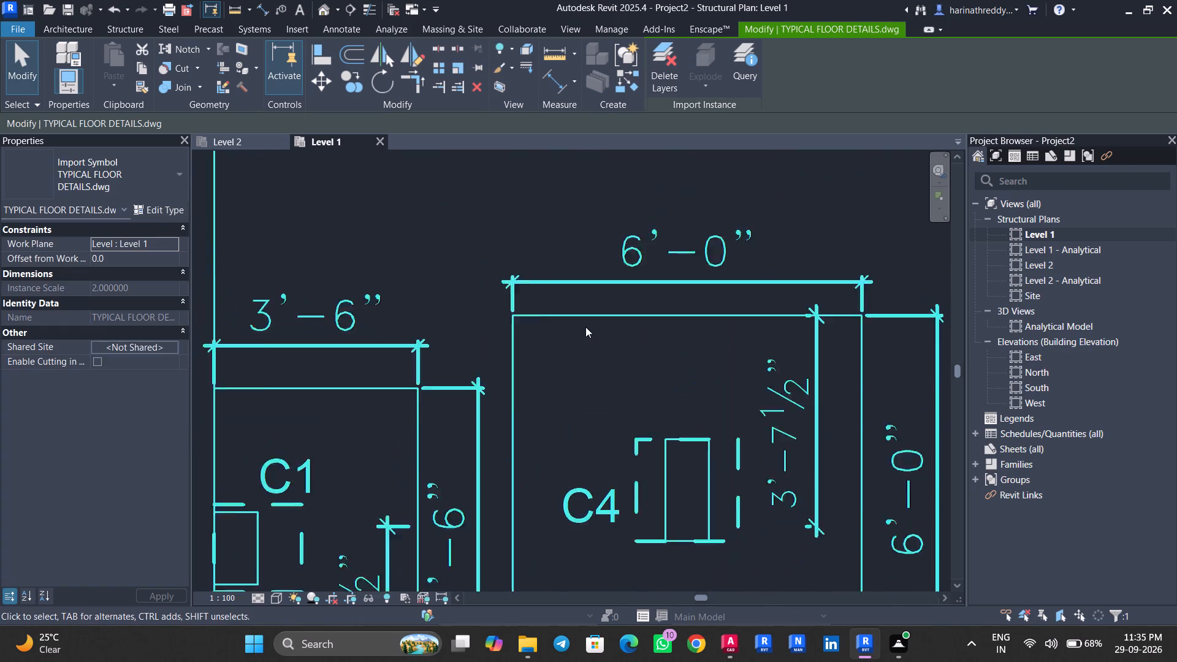
pyautogui.scroll(-5, 585, 327)
# In the project units, format Distance in feet with one decimal place and the ' unit symbol.
pyautogui.write('UN')
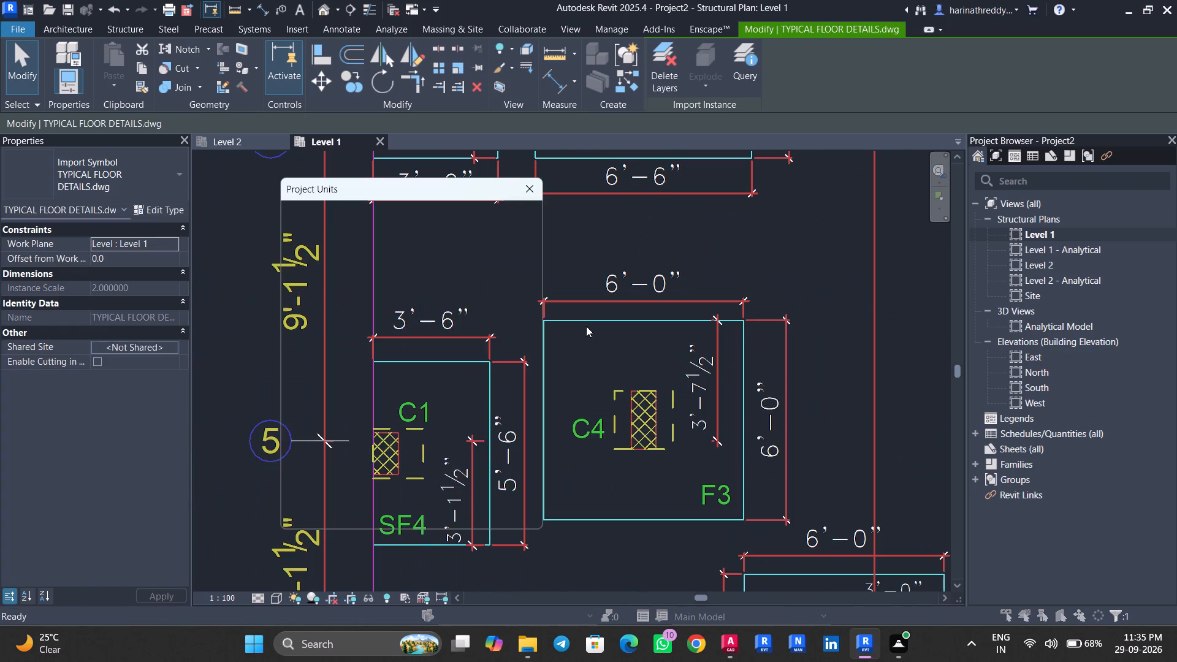
pyautogui.click(502, 283)
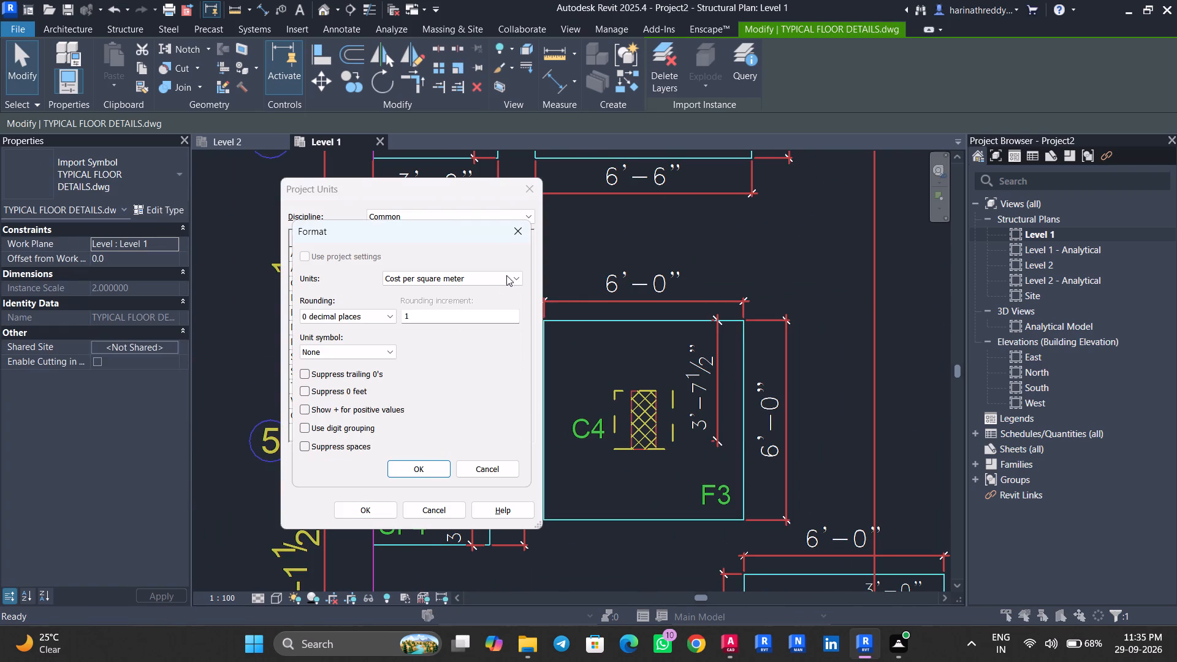
pyautogui.click(473, 473)
pyautogui.click(504, 302)
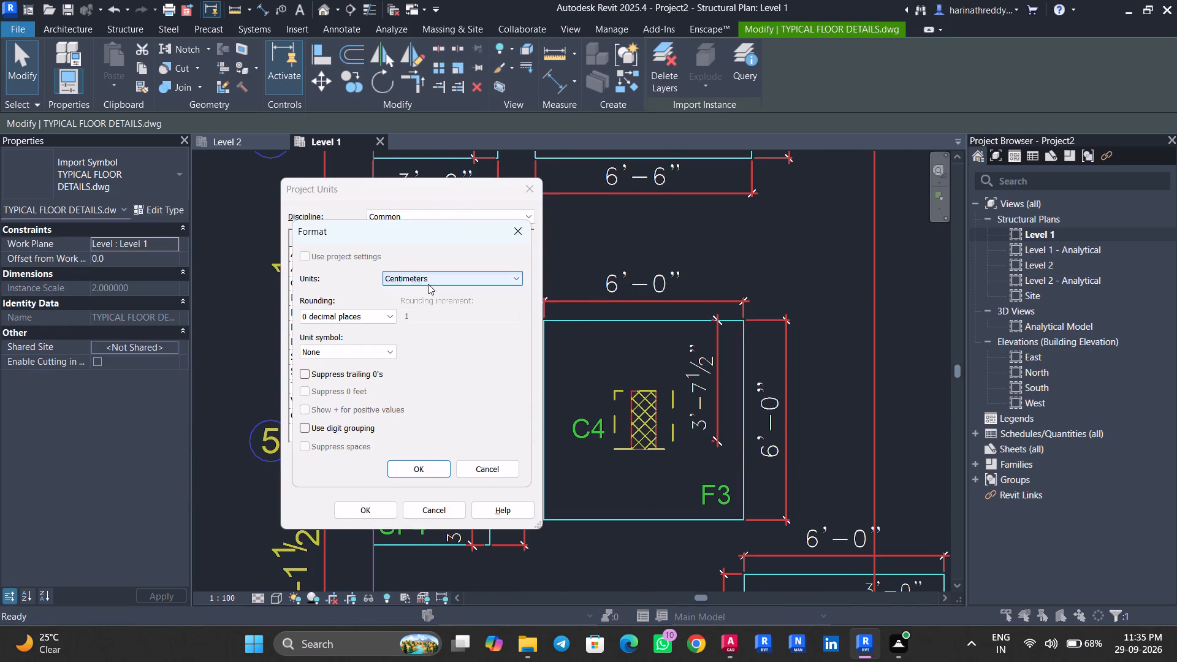
pyautogui.click(428, 284)
pyautogui.click(424, 313)
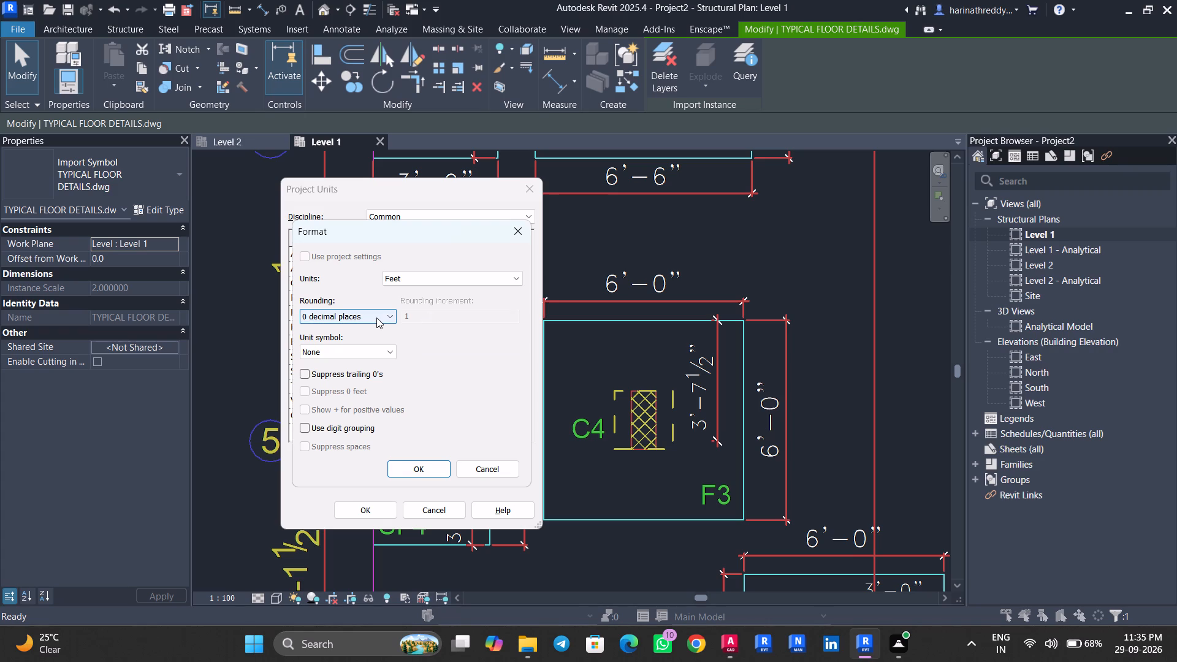
pyautogui.click(376, 317)
pyautogui.click(376, 317)
pyautogui.click(371, 362)
pyautogui.click(371, 354)
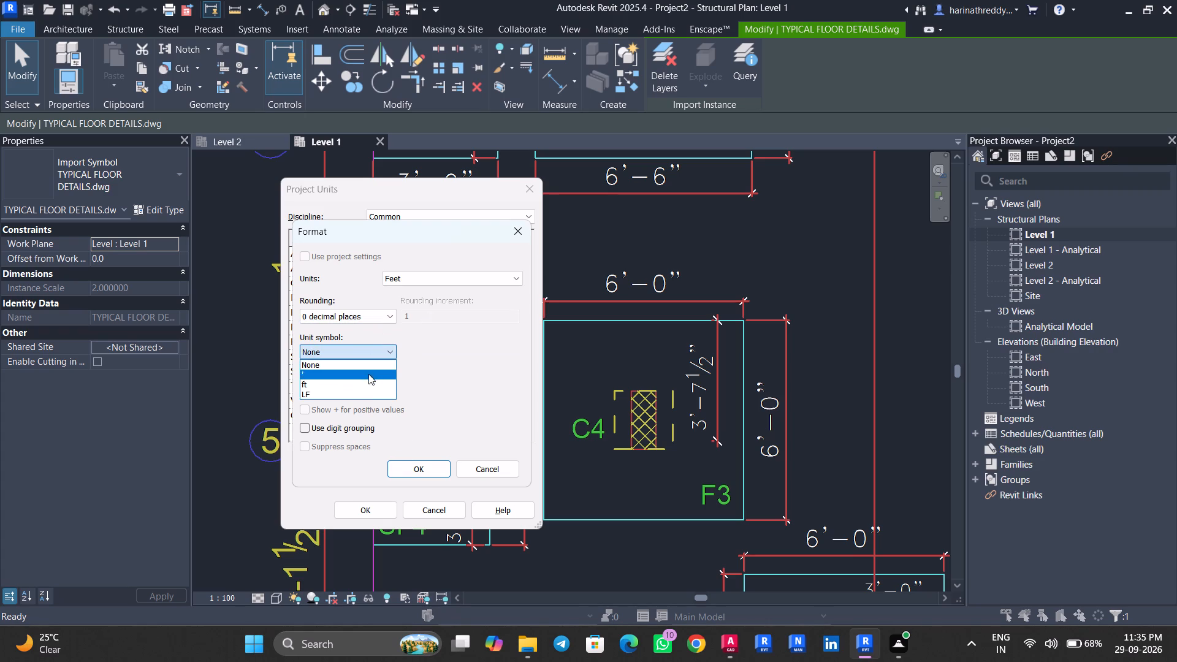
pyautogui.click(370, 368)
pyautogui.click(376, 349)
pyautogui.click(364, 376)
pyautogui.click(432, 281)
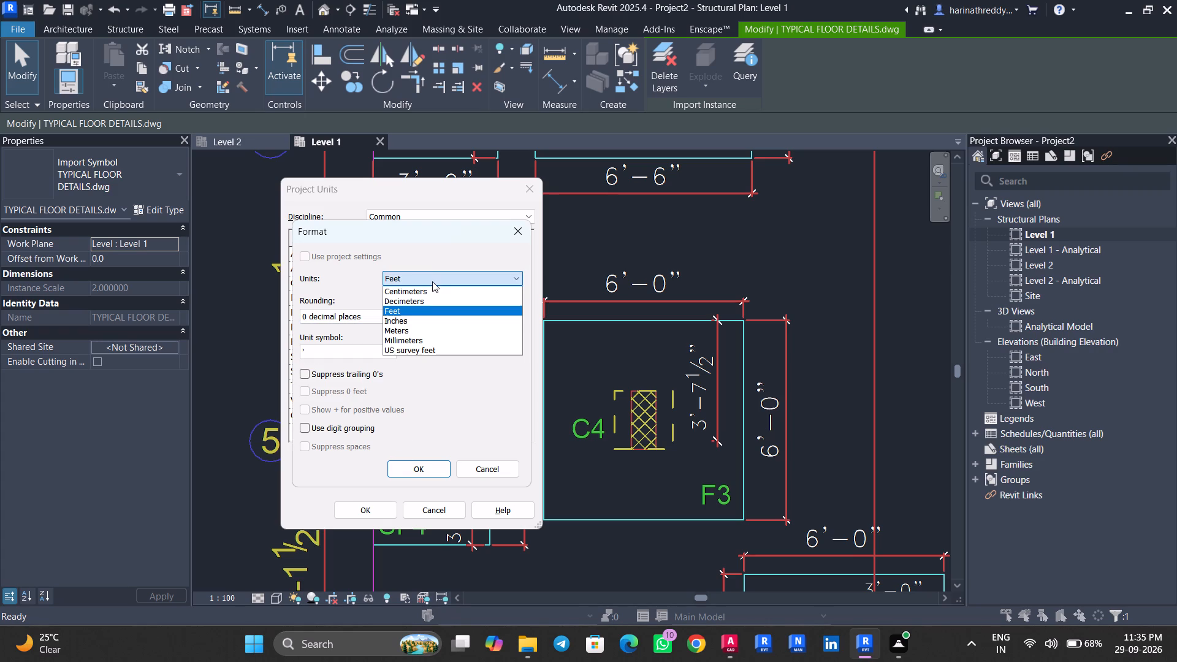
pyautogui.click(424, 310)
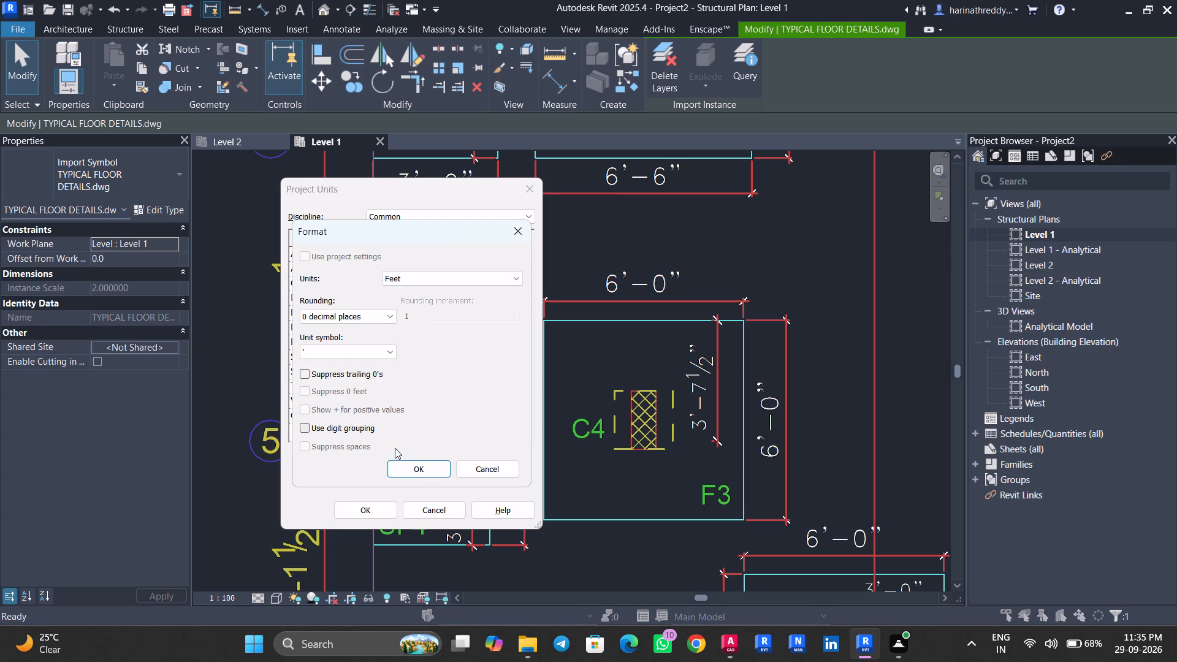
pyautogui.click(383, 316)
pyautogui.click(360, 369)
pyautogui.click(413, 462)
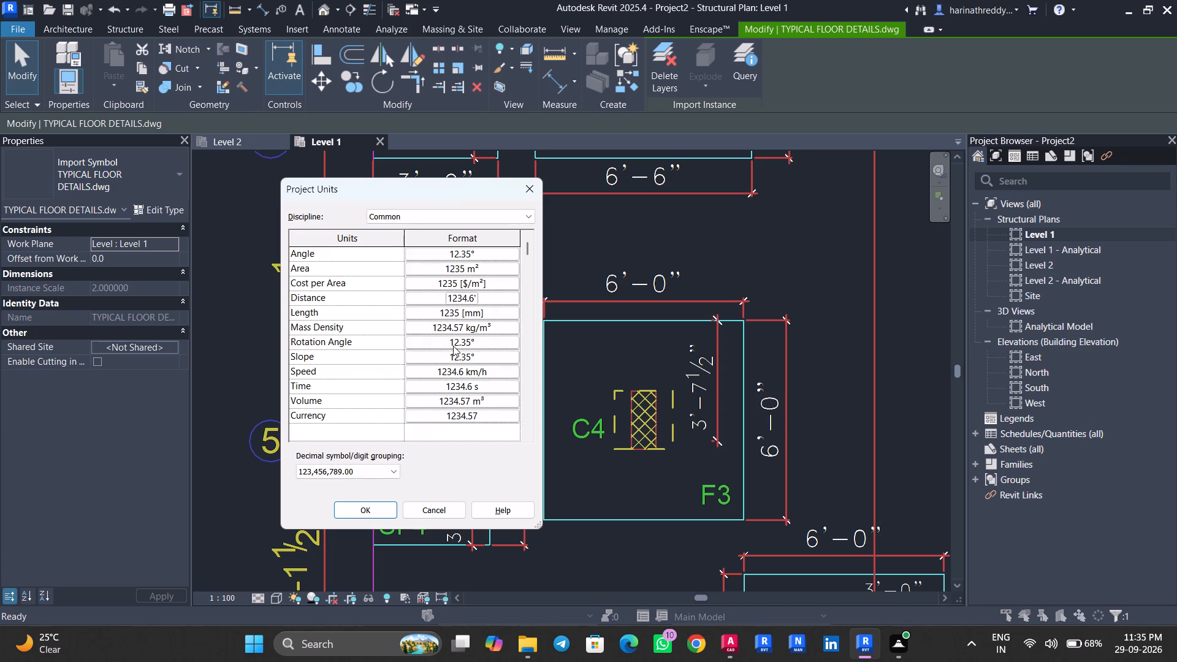
# Set the Length format to feet and fractional inches and apply the project units.
pyautogui.click(508, 315)
pyautogui.click(427, 283)
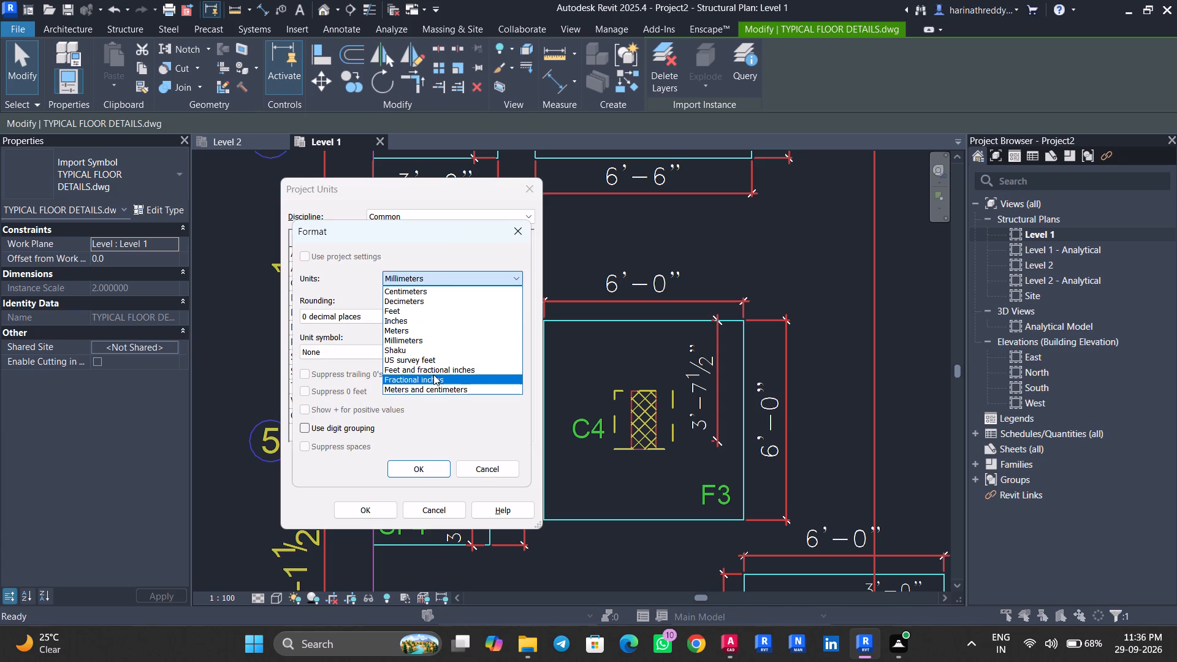
pyautogui.click(433, 371)
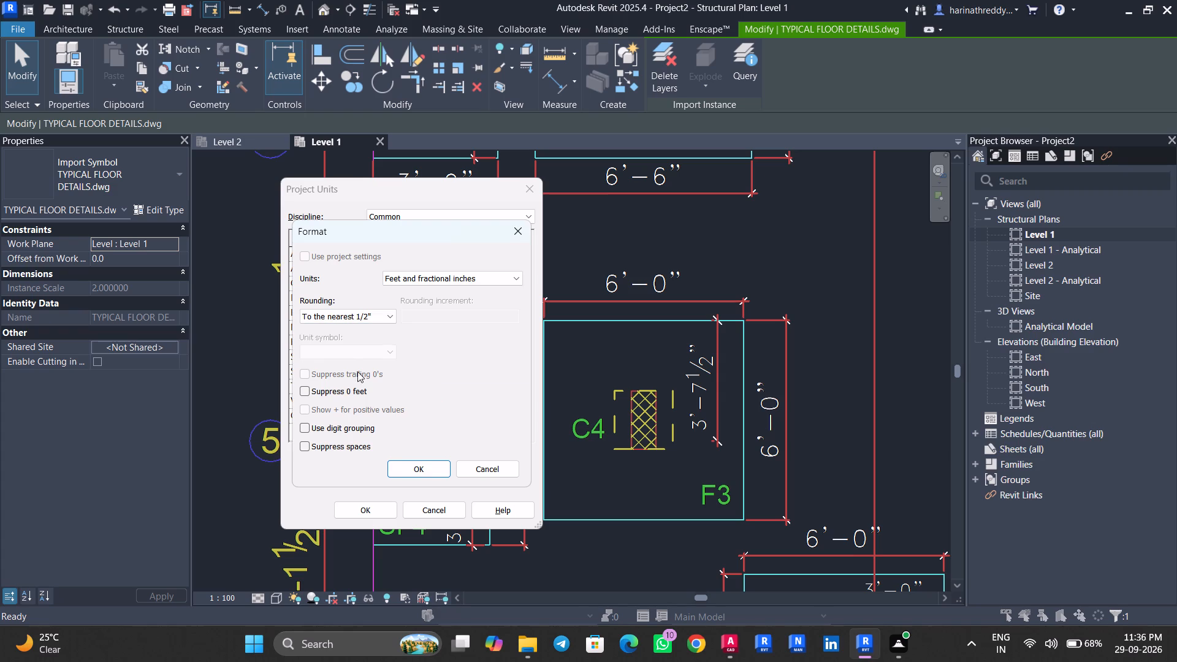
pyautogui.click(424, 473)
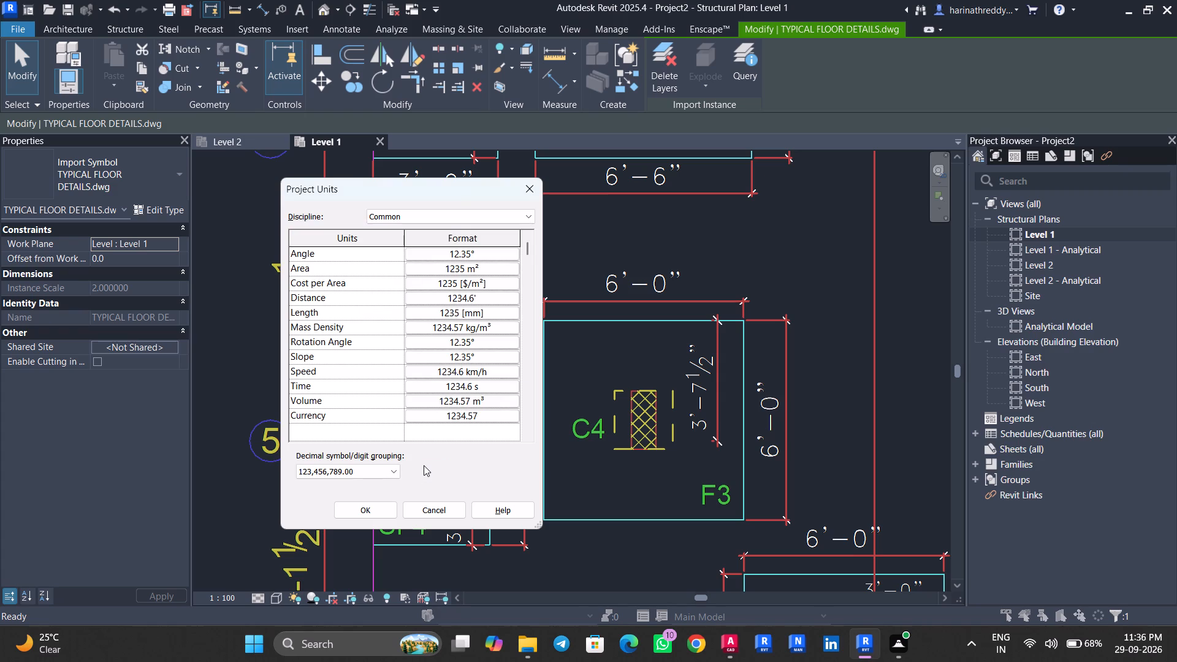
pyautogui.click(380, 513)
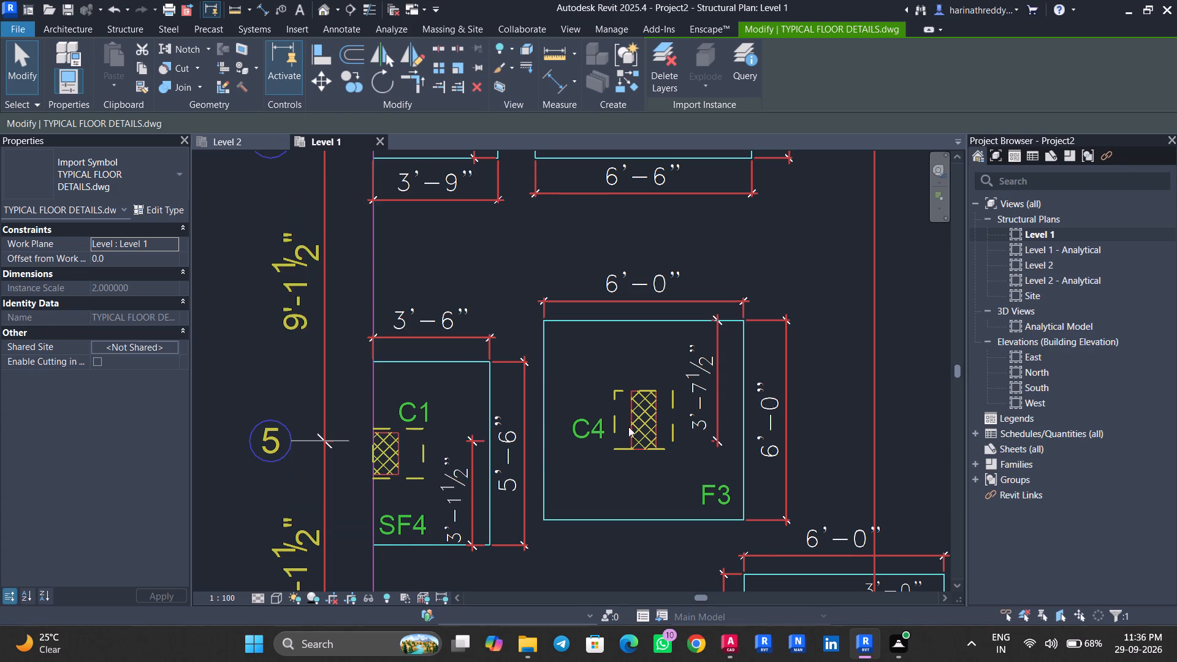
# Look over the rescaled layouts and examine the isolated footing schedule for the sizes and types of footings F1 to CF2.
pyautogui.scroll(1, 606, 398)
pyautogui.scroll(-3, 606, 398)
pyautogui.moveTo(606, 398); pyautogui.dragTo(560, 365, button='middle')
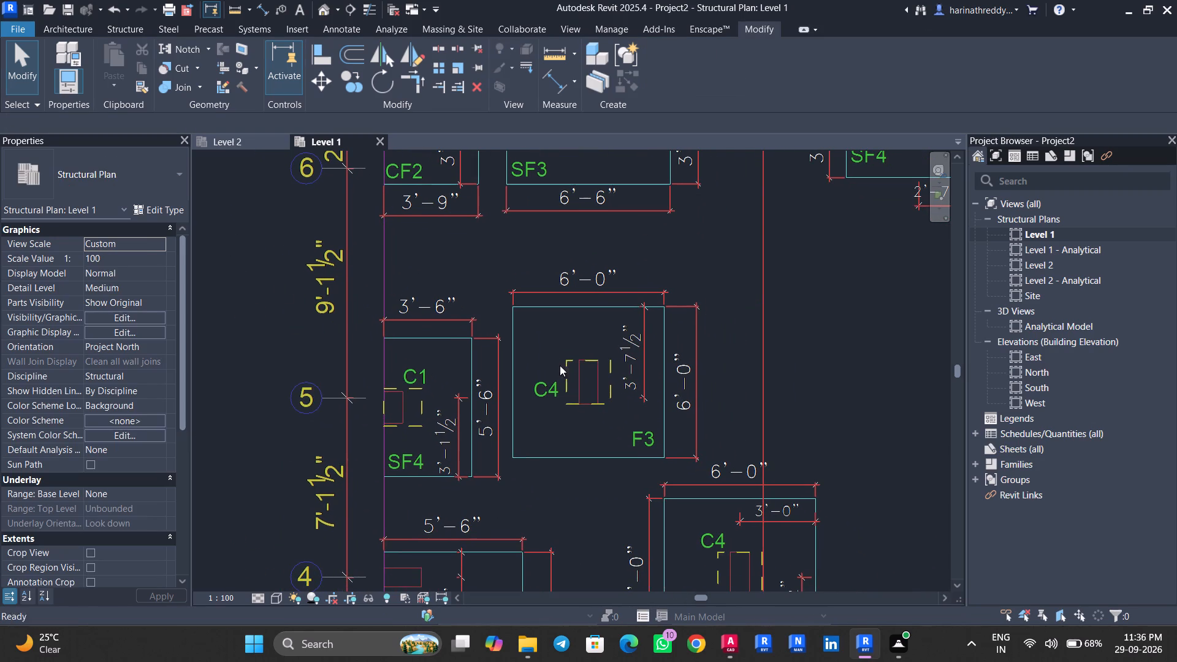
pyautogui.scroll(-9, 544, 432)
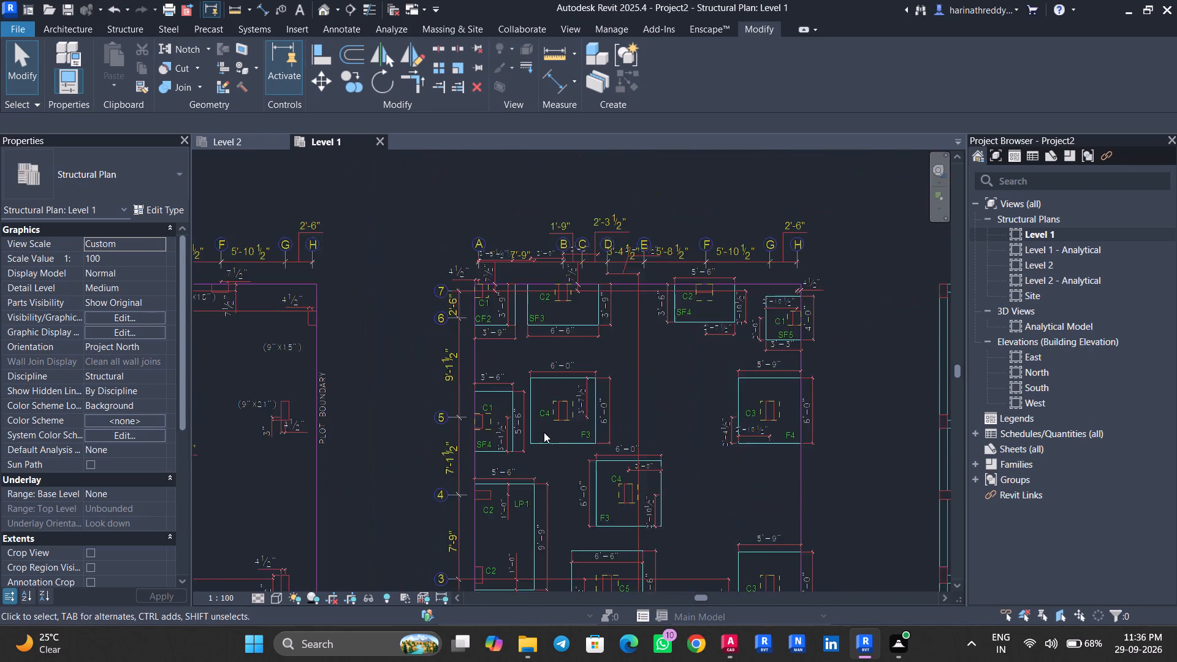
pyautogui.scroll(-14, 544, 432)
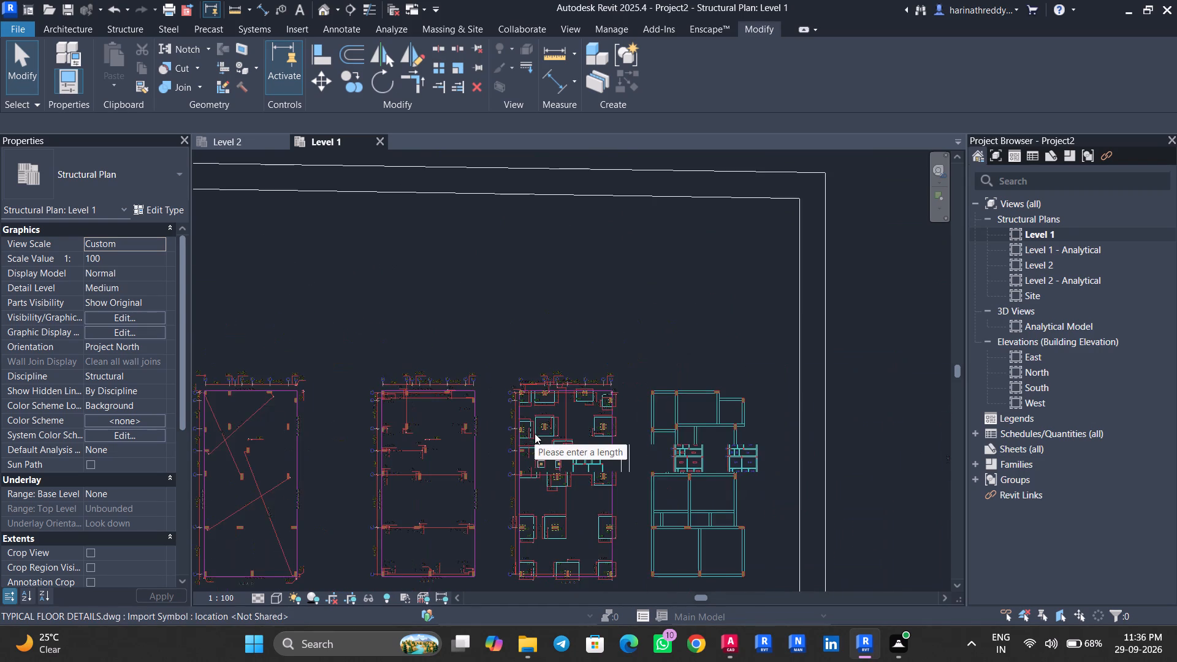
pyautogui.moveTo(402, 482); pyautogui.dragTo(686, 409, button='middle')
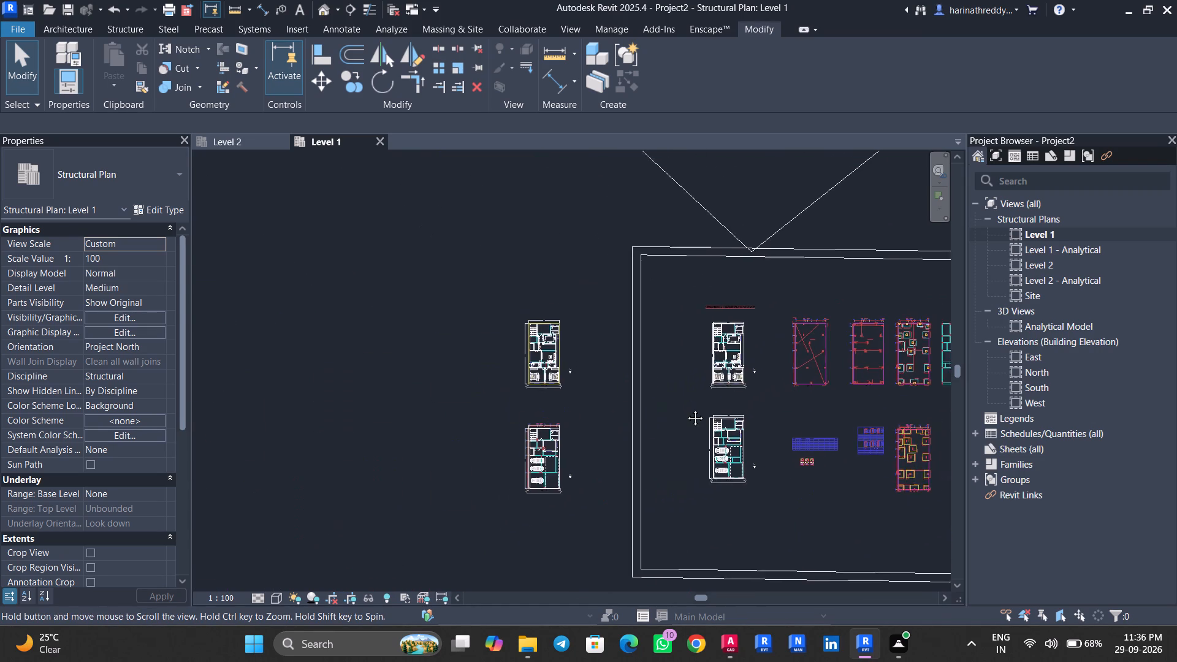
pyautogui.moveTo(686, 409); pyautogui.dragTo(373, 349, button='middle')
pyautogui.scroll(-1, 373, 349)
pyautogui.scroll(10, 369, 411)
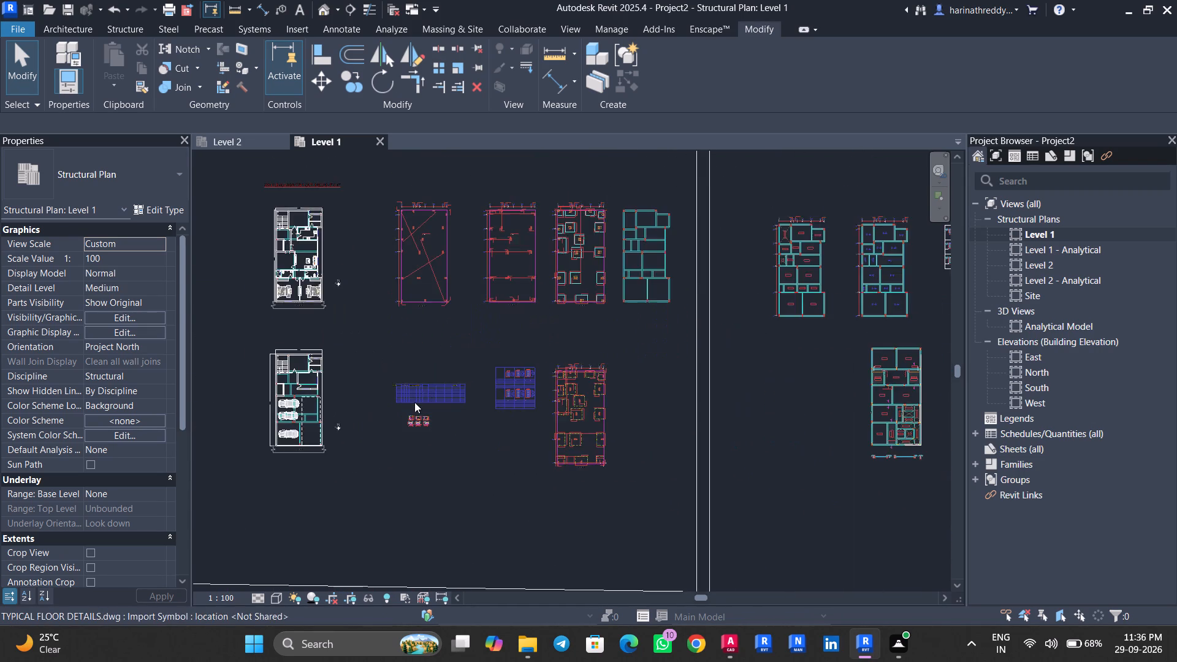
pyautogui.scroll(3, 414, 402)
pyautogui.scroll(-1, 414, 406)
pyautogui.scroll(12, 414, 406)
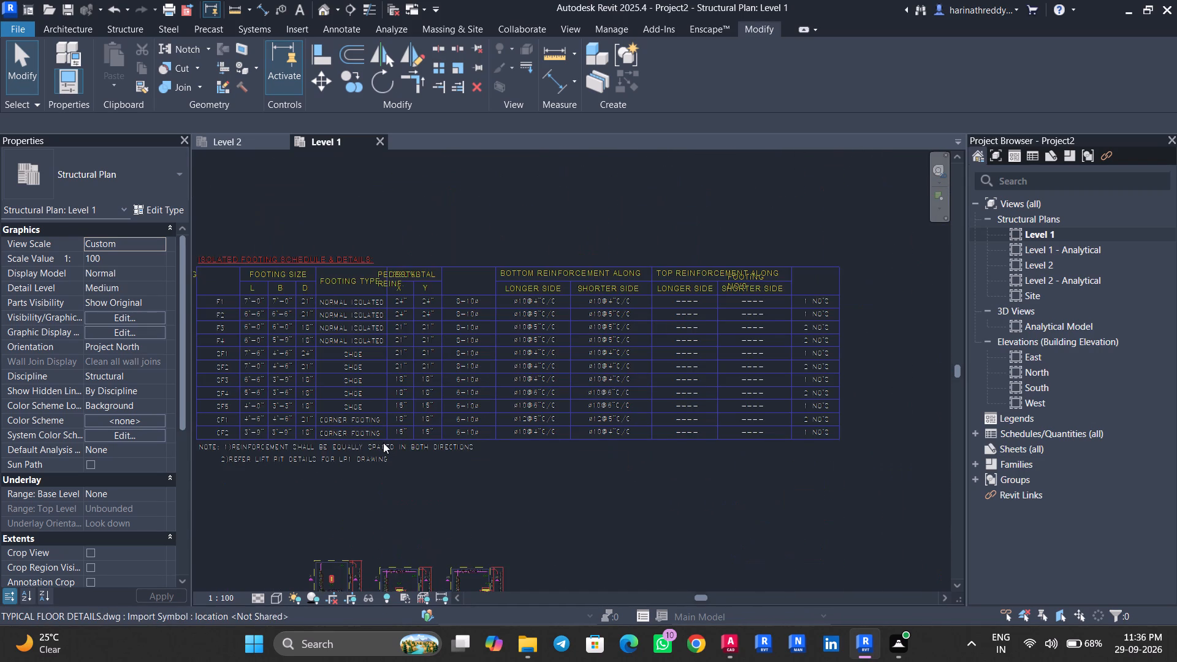
pyautogui.moveTo(359, 450); pyautogui.dragTo(535, 472, button='middle')
pyautogui.scroll(1, 535, 472)
pyautogui.moveTo(422, 396); pyautogui.dragTo(468, 456, button='middle')
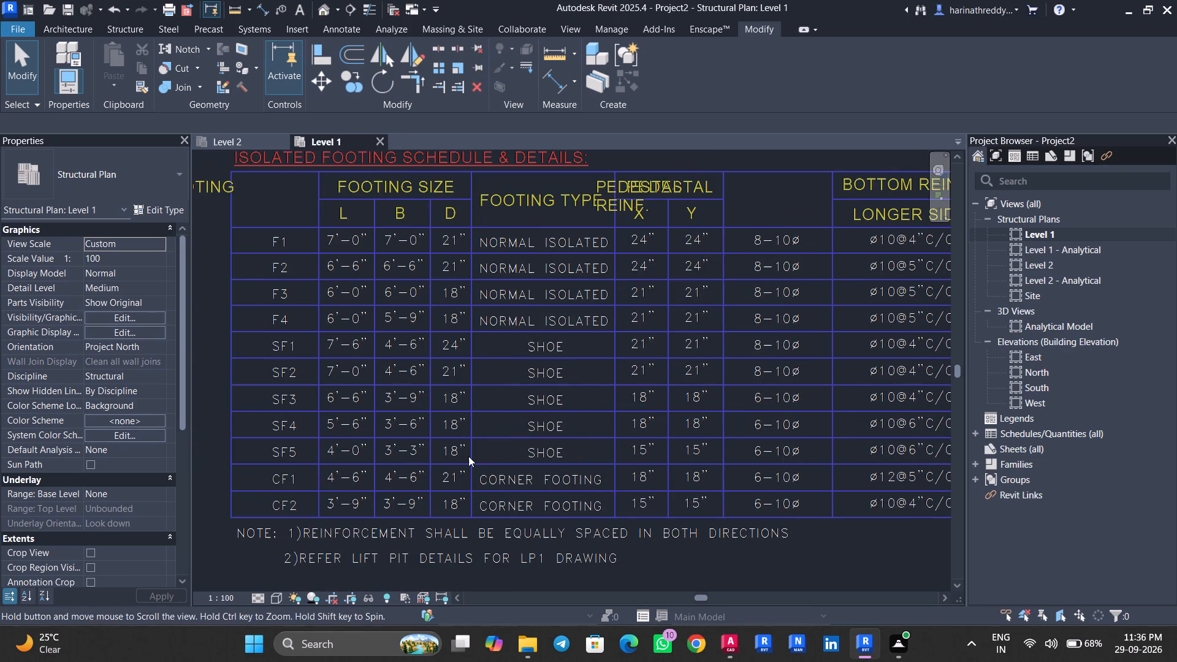
# Start an isolated structural foundation and duplicate the Footing-Rectangular 1800 x 1200 x 450mm type as F1.
pyautogui.click(94, 26)
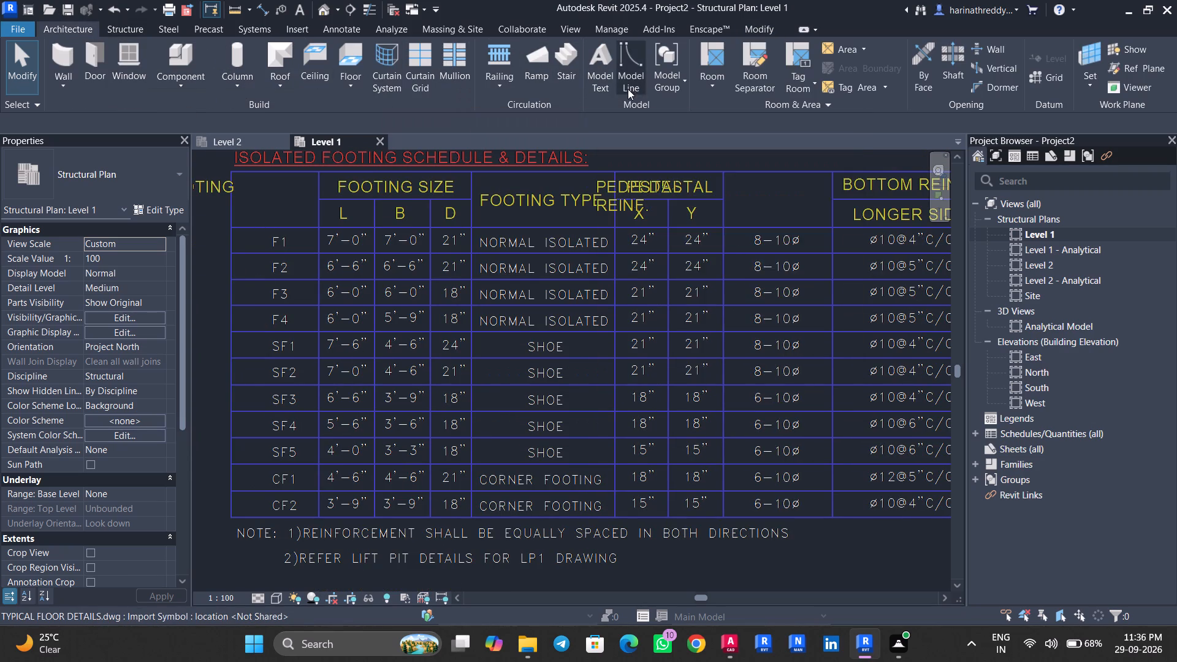
pyautogui.click(133, 26)
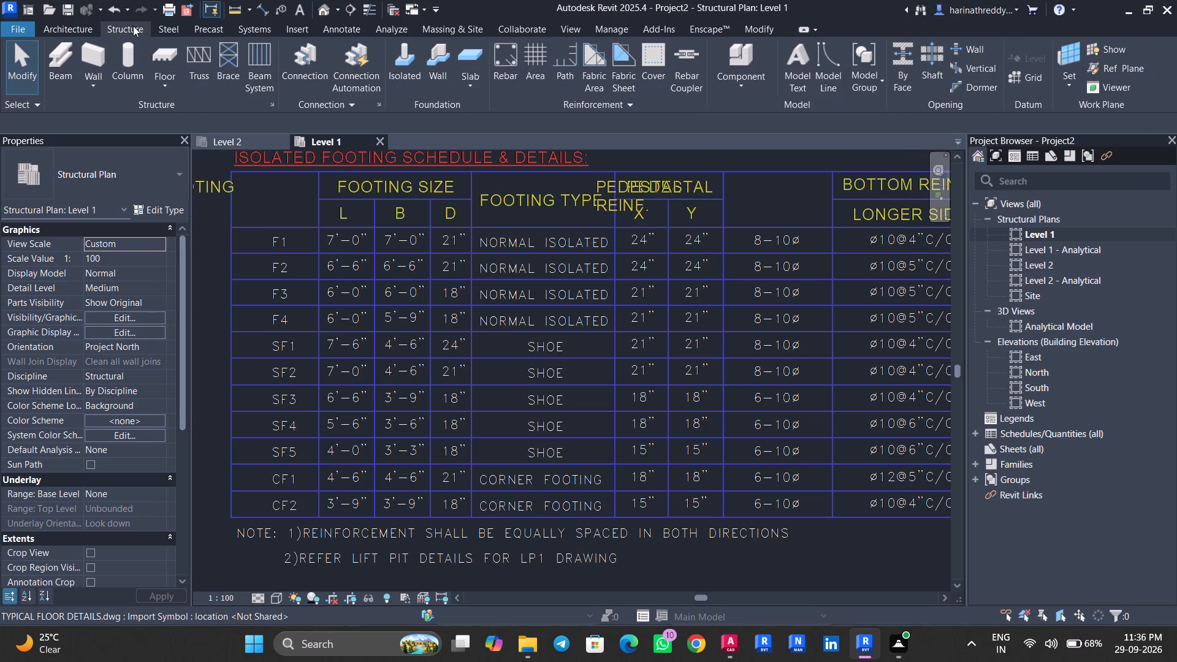
pyautogui.click(407, 74)
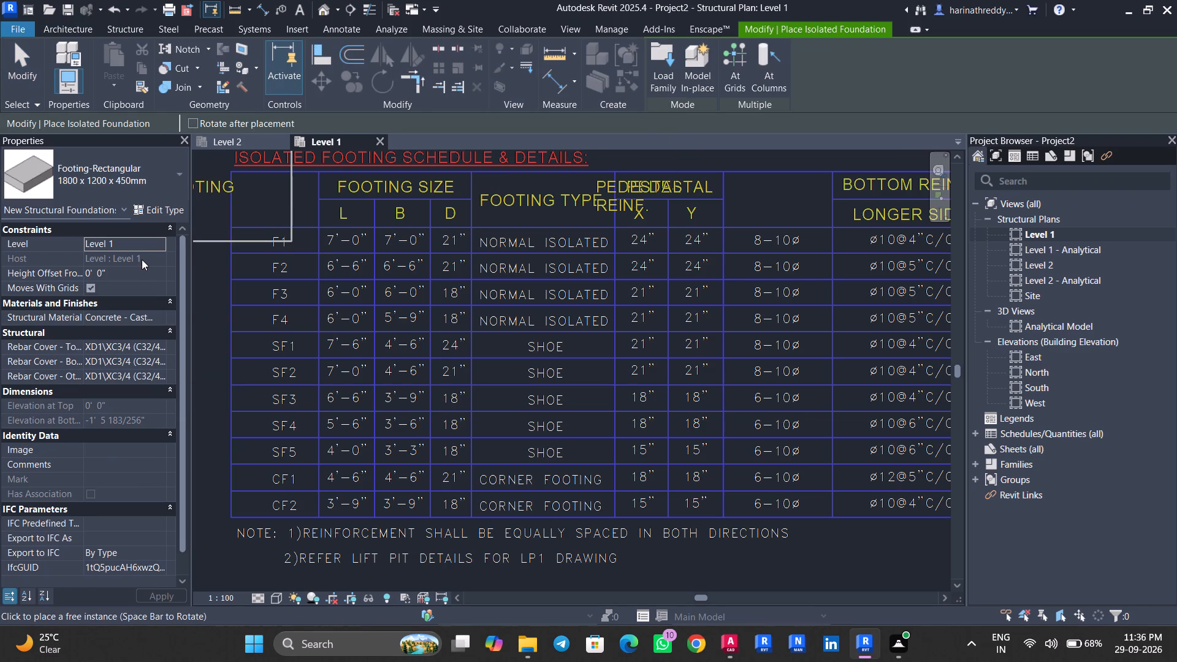
pyautogui.click(162, 206)
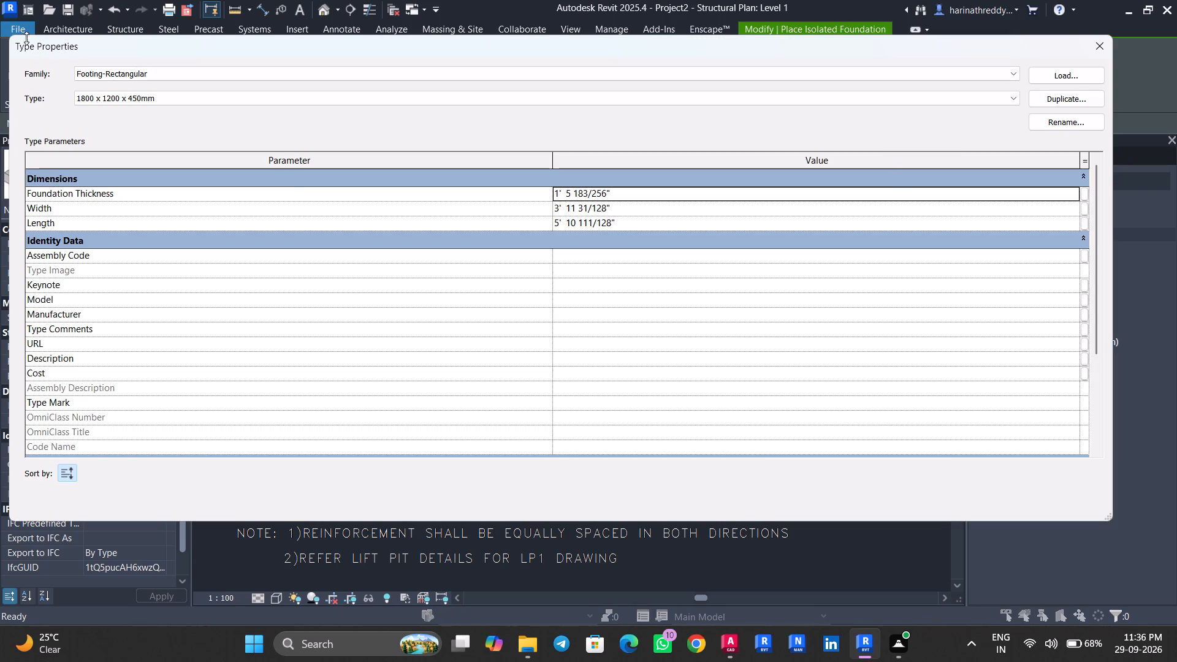
pyautogui.moveTo(13, 39); pyautogui.dragTo(621, 143)
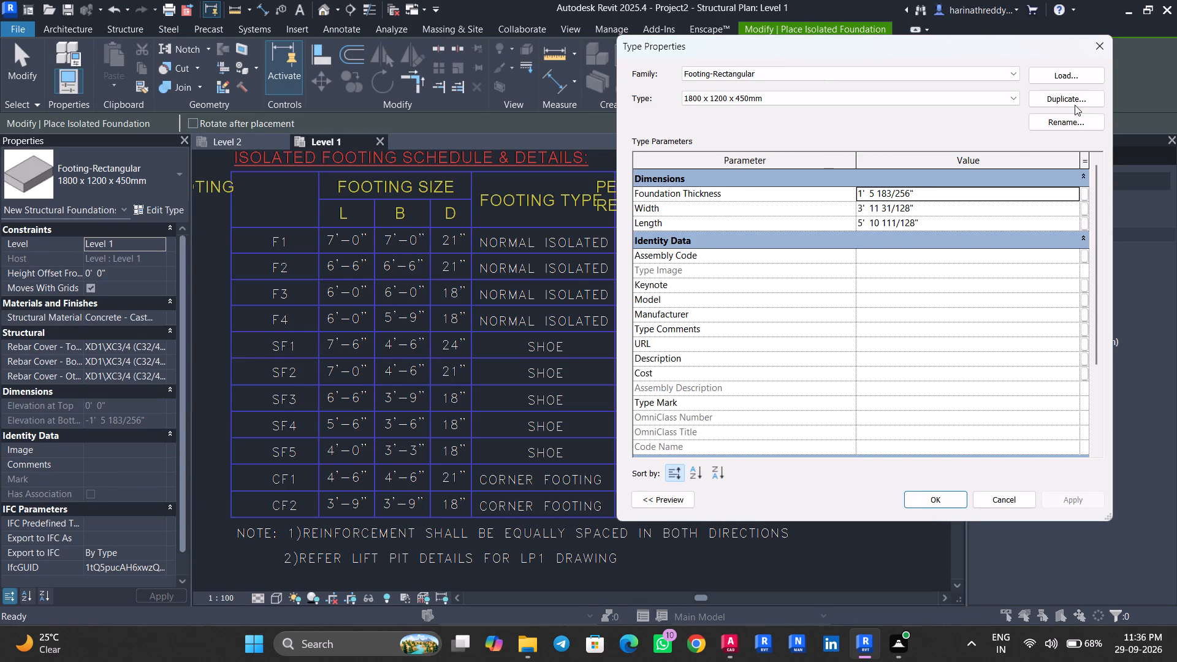
pyautogui.click(1075, 104)
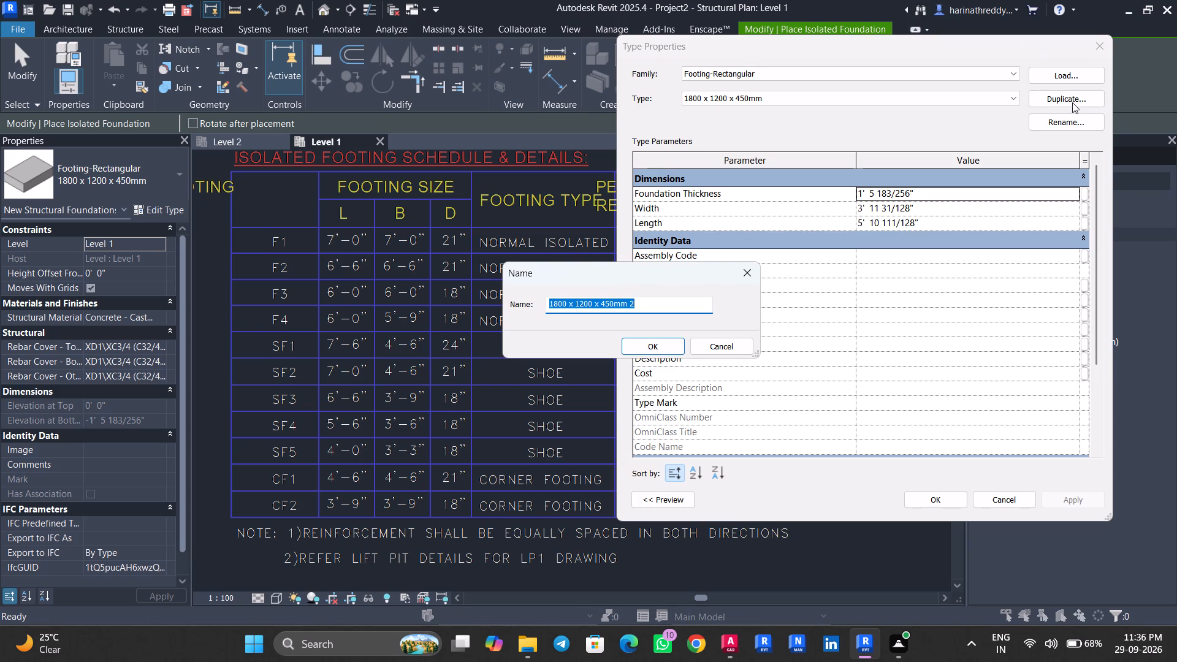
pyautogui.write('F1')
pyautogui.click(659, 346)
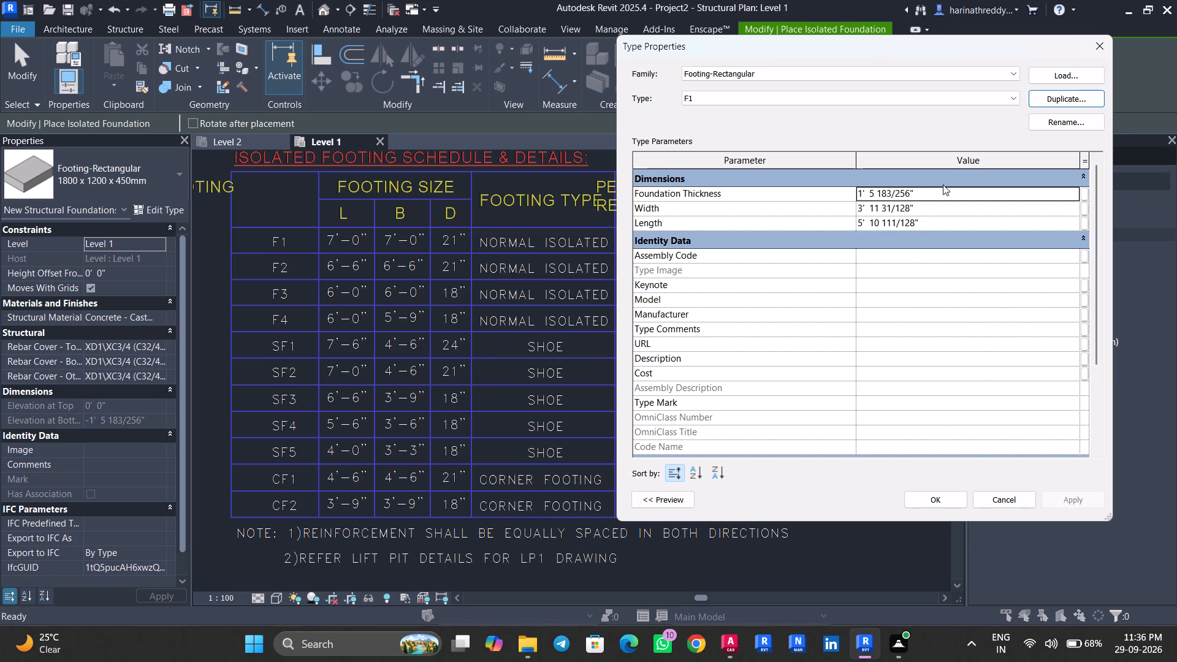
# Set the F1 footing type's width and length to 7' and its foundation thickness to 21", and apply the sizes.
pyautogui.click(935, 194)
pyautogui.write("7'")
pyautogui.press('Return')
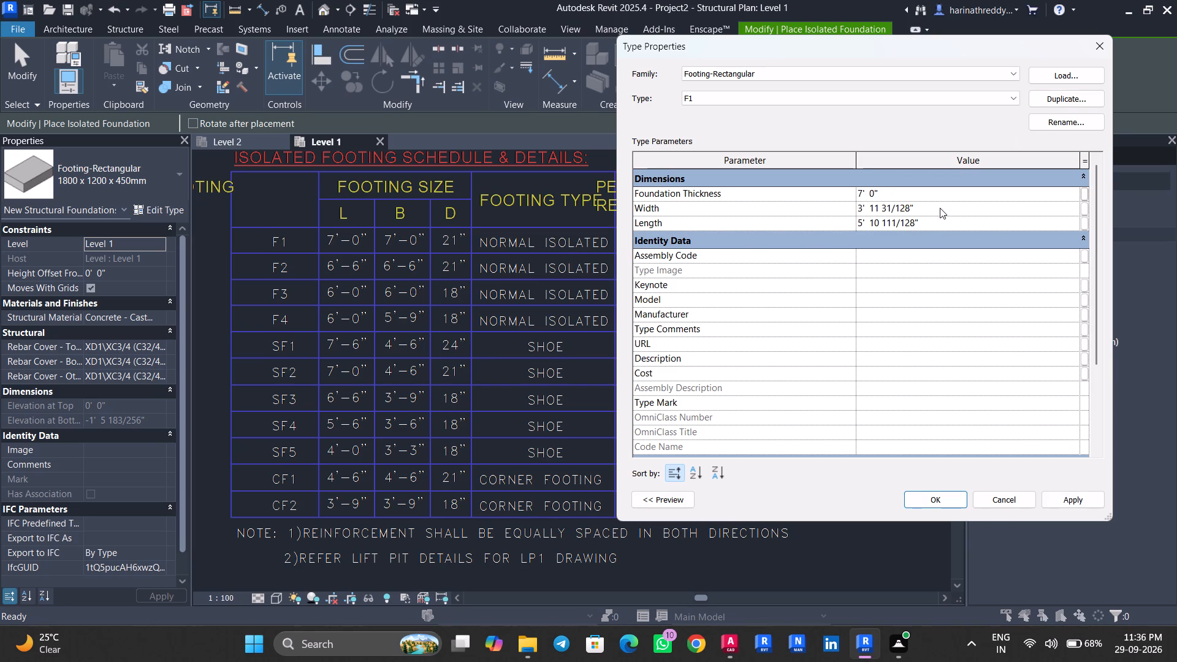
pyautogui.click(940, 208)
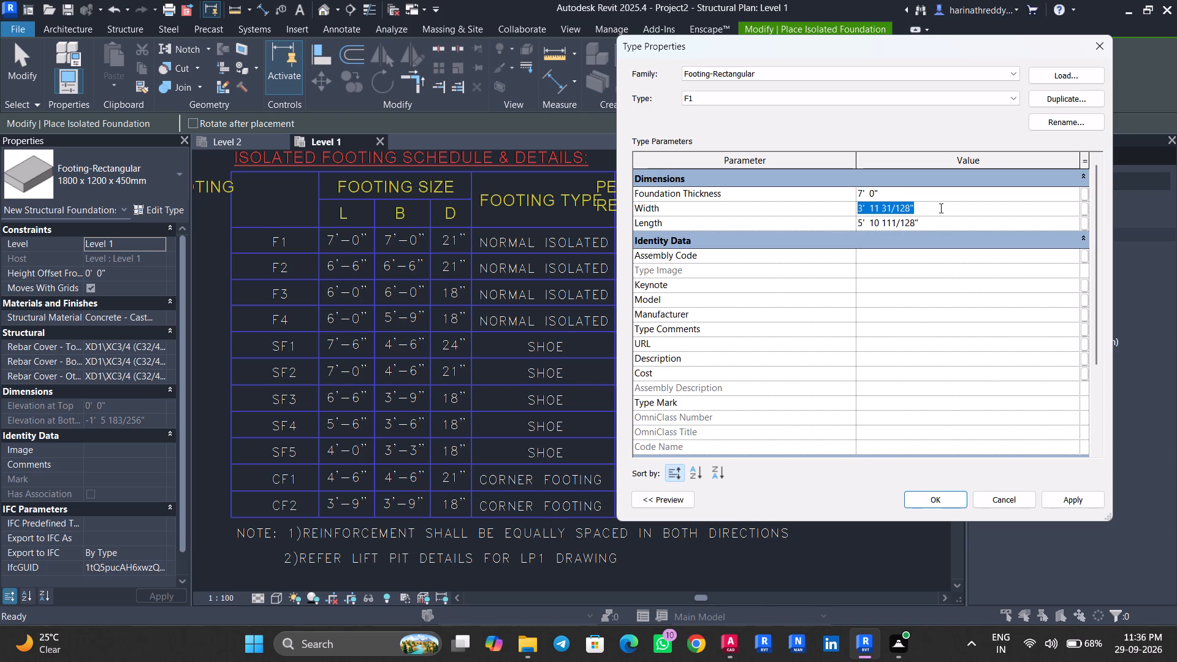
pyautogui.write("7'")
pyautogui.press('Return')
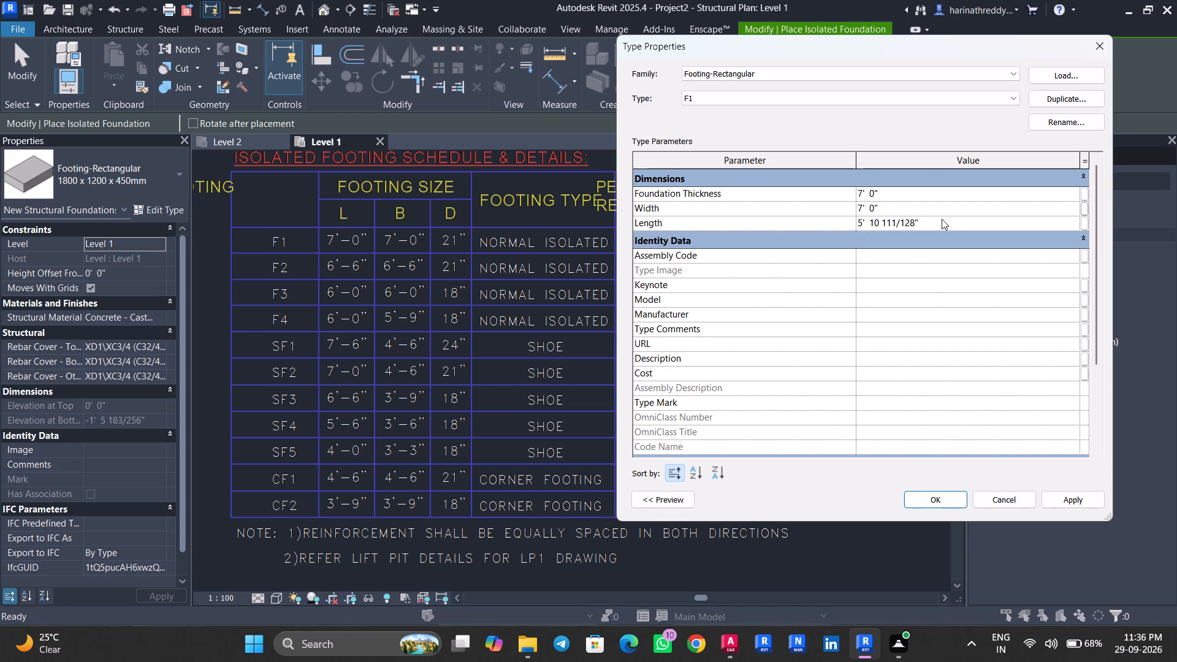
pyautogui.click(942, 218)
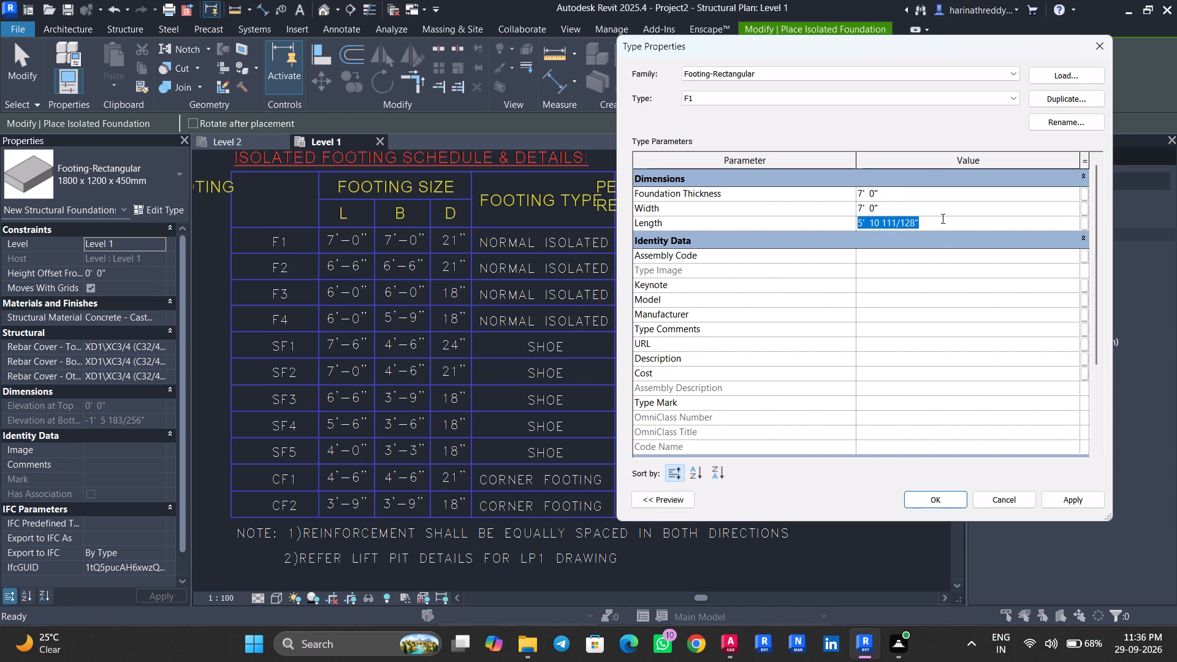
pyautogui.write("7'")
pyautogui.press('Return')
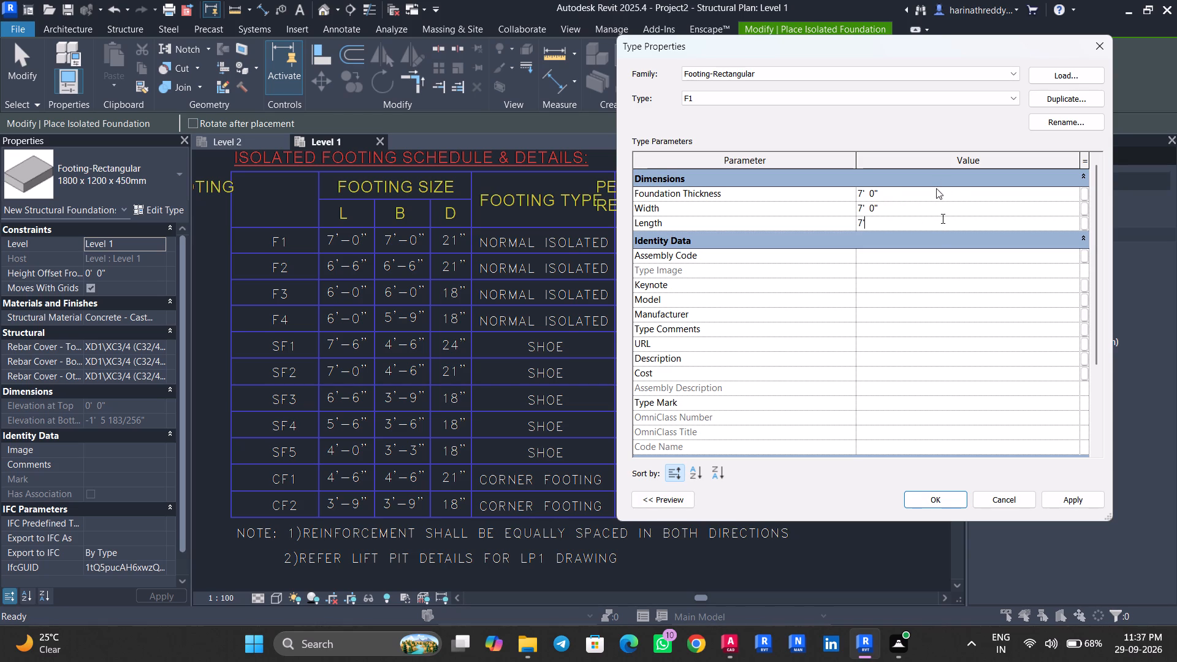
pyautogui.click(932, 191)
pyautogui.write('21')
pyautogui.hotkey('shift', '"')
pyautogui.press('Return')
pyautogui.click(1074, 497)
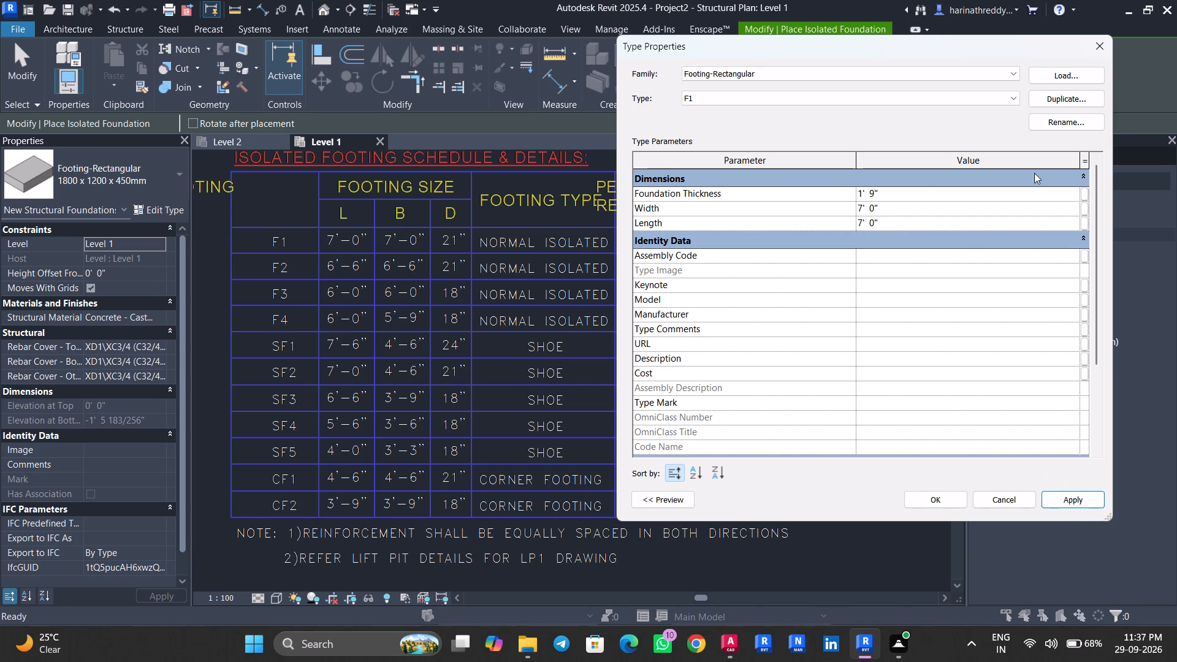
# Duplicate the F1 footing type as F2 and apply a width and length of 6'6".
pyautogui.click(1050, 95)
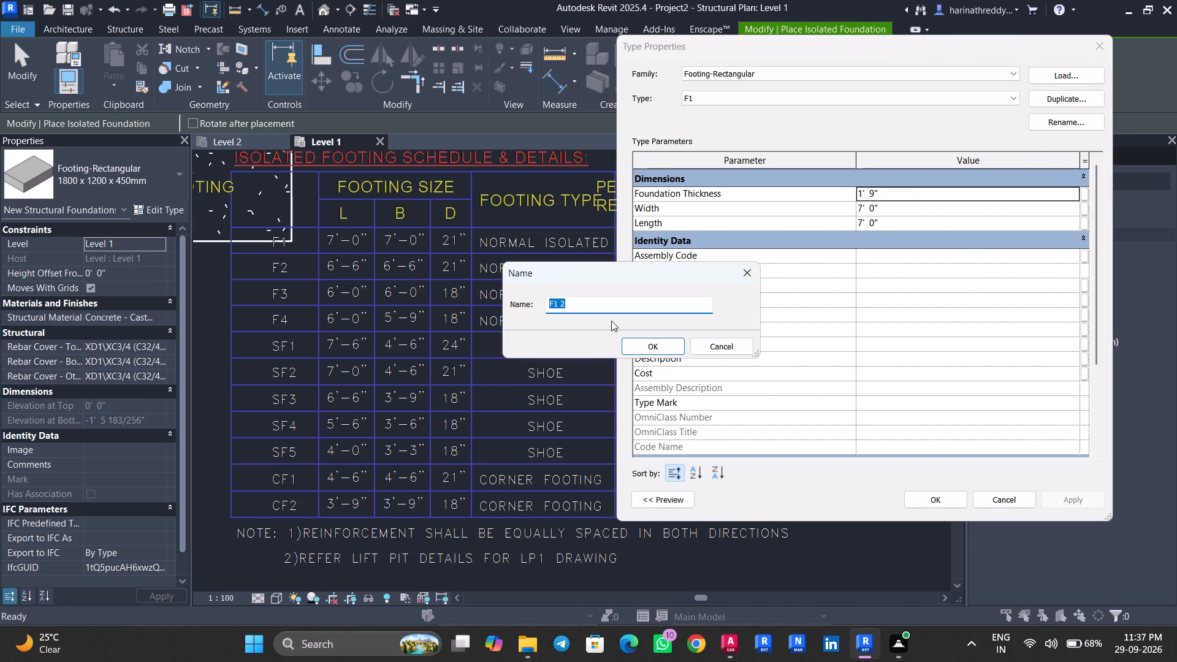
pyautogui.write('F2')
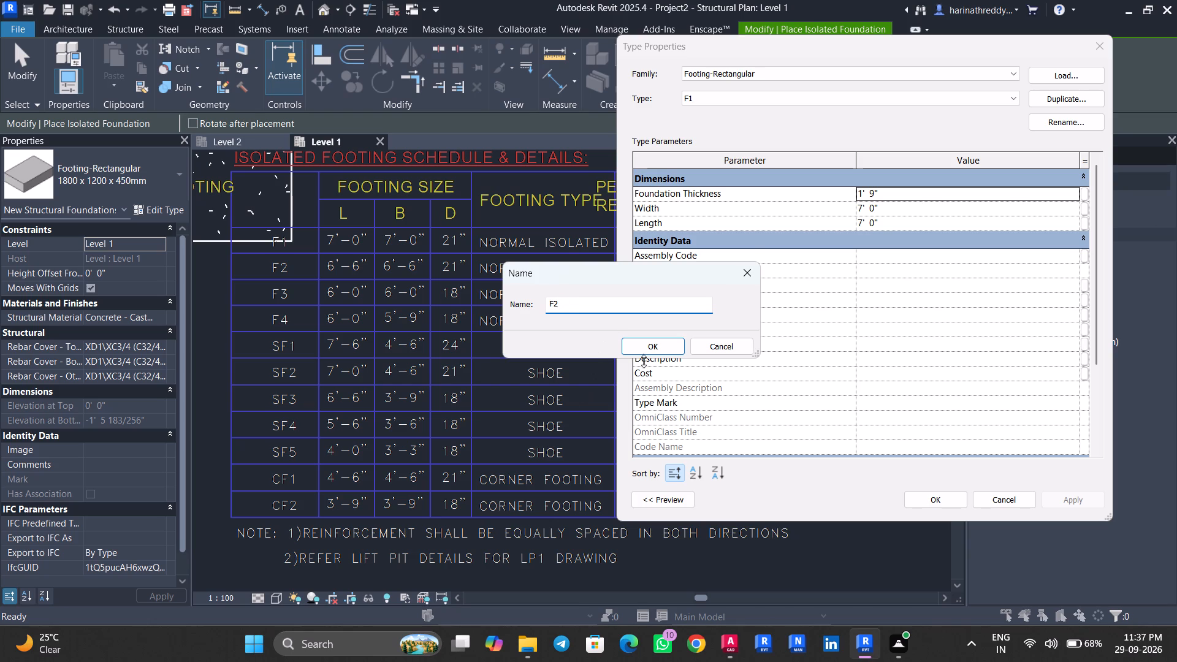
pyautogui.click(650, 357)
pyautogui.click(650, 351)
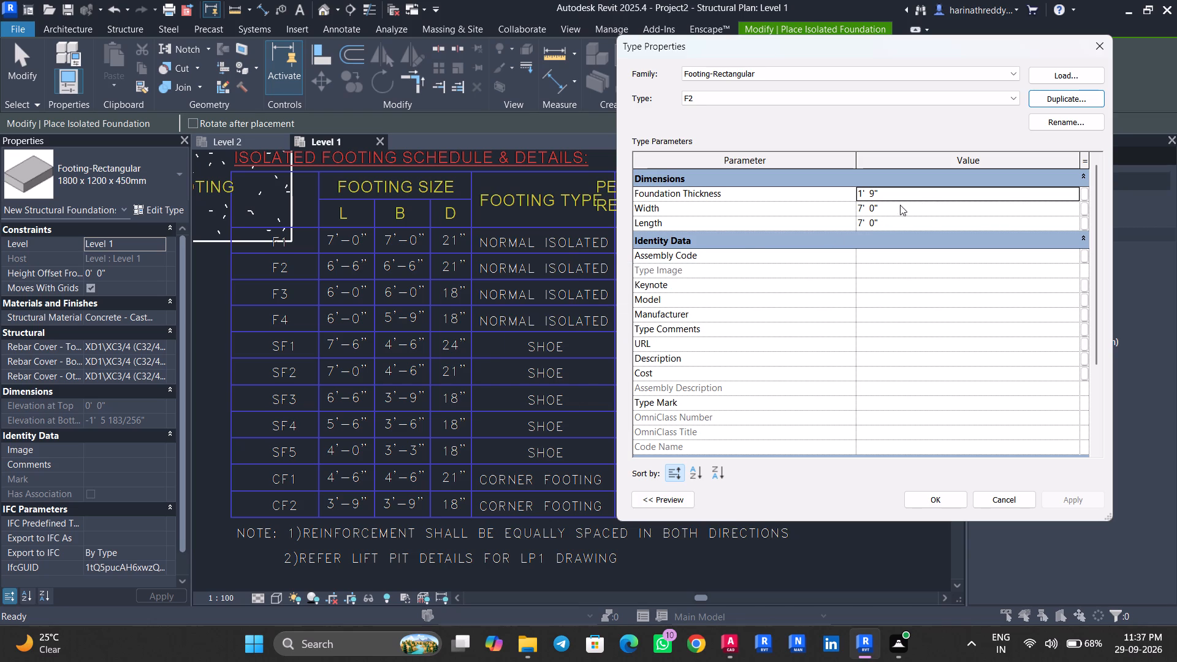
pyautogui.click(902, 206)
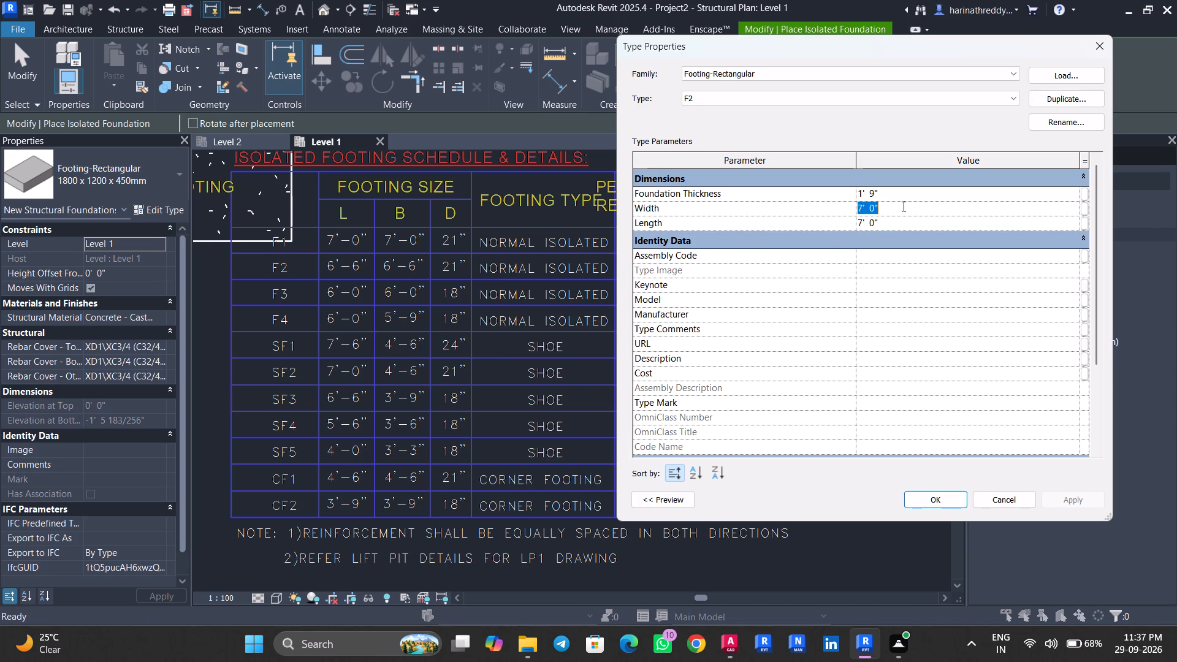
pyautogui.press('6')
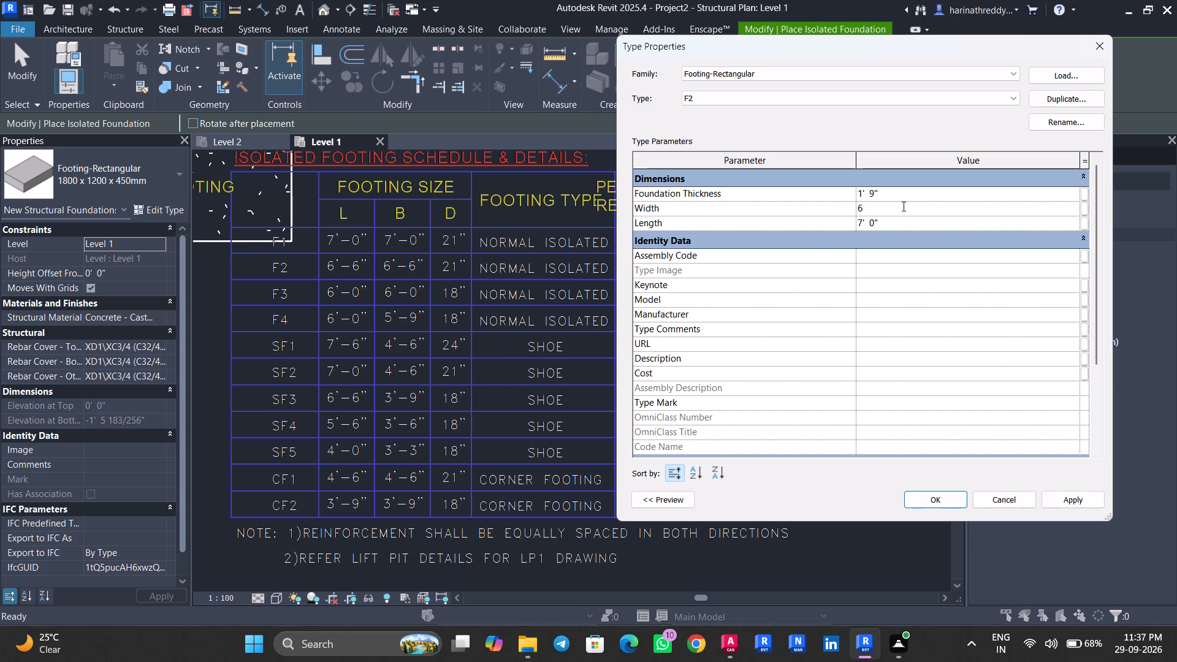
pyautogui.write('\'6"')
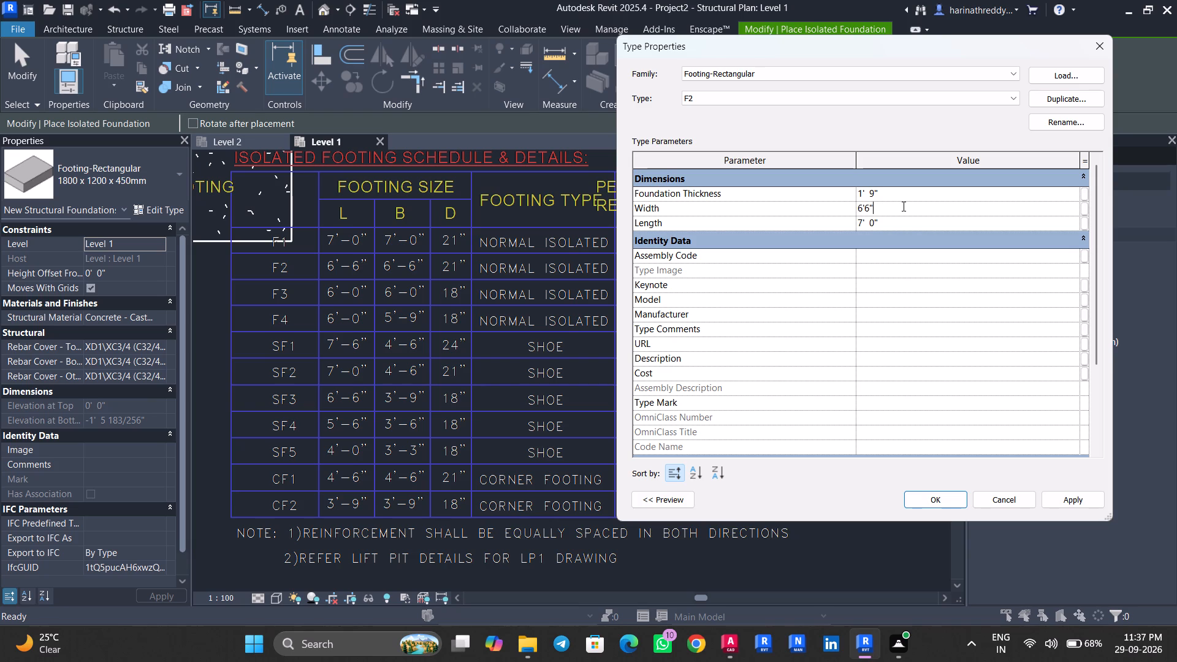
pyautogui.press('Return')
pyautogui.click(899, 219)
pyautogui.write('6\'6"')
pyautogui.press('Return')
pyautogui.click(1066, 495)
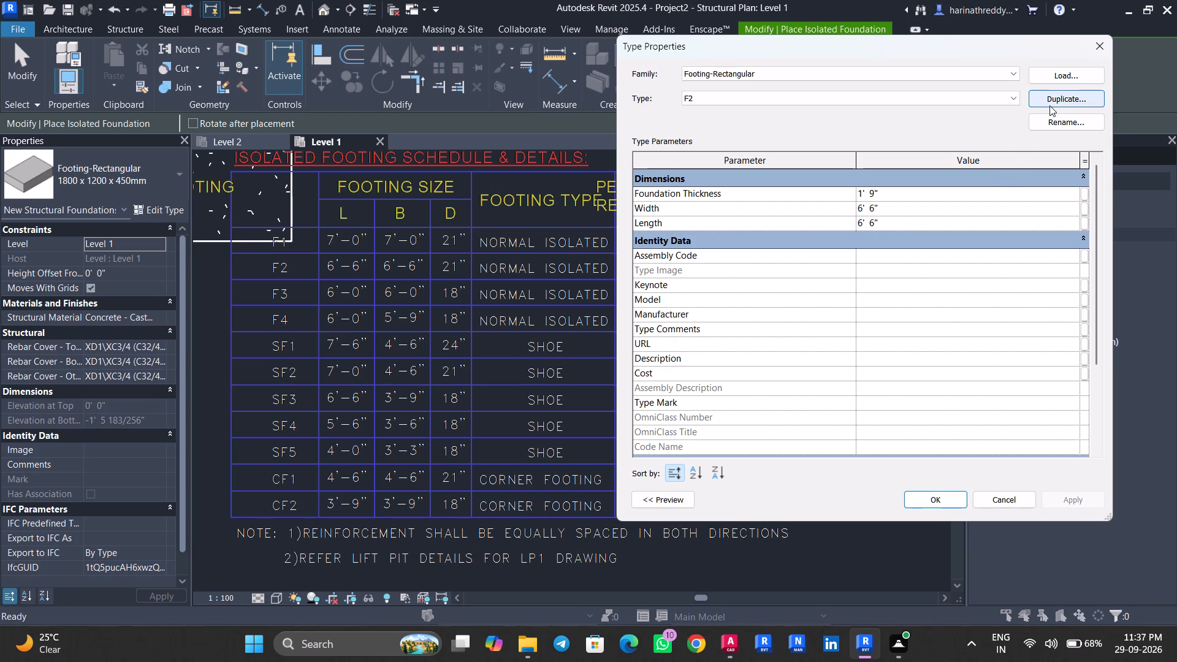
# Duplicate the F2 footing type as F3 and apply a width and length of 6' with a foundation thickness of 18".
pyautogui.click(1049, 105)
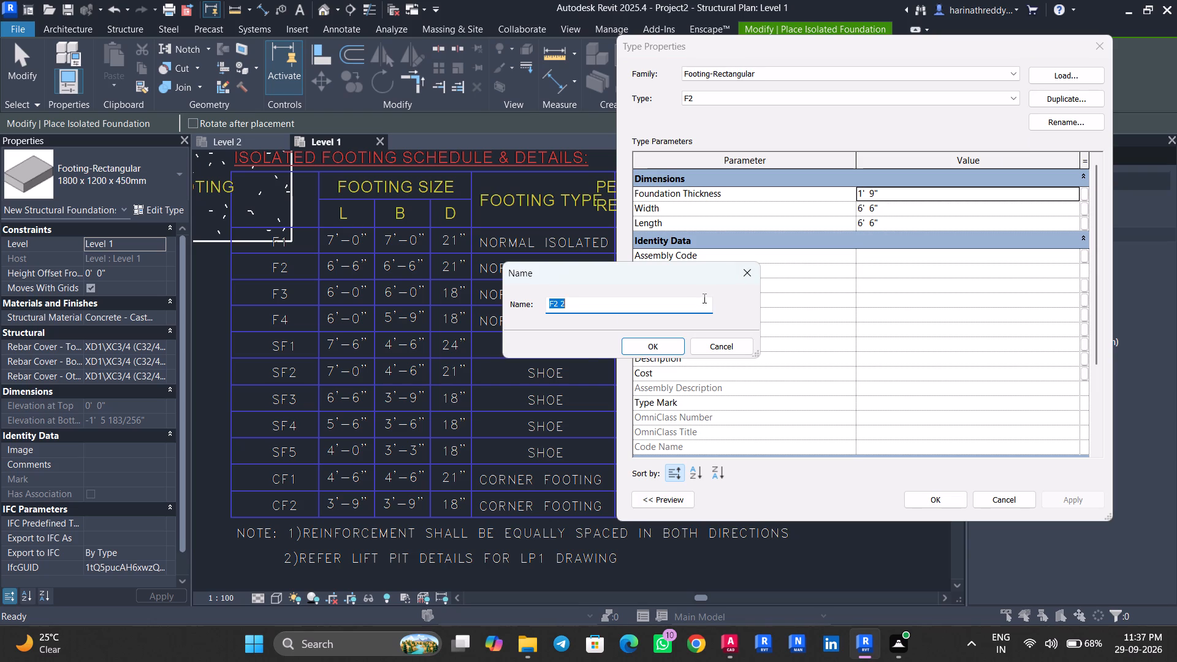
pyautogui.write('F3')
pyautogui.click(640, 348)
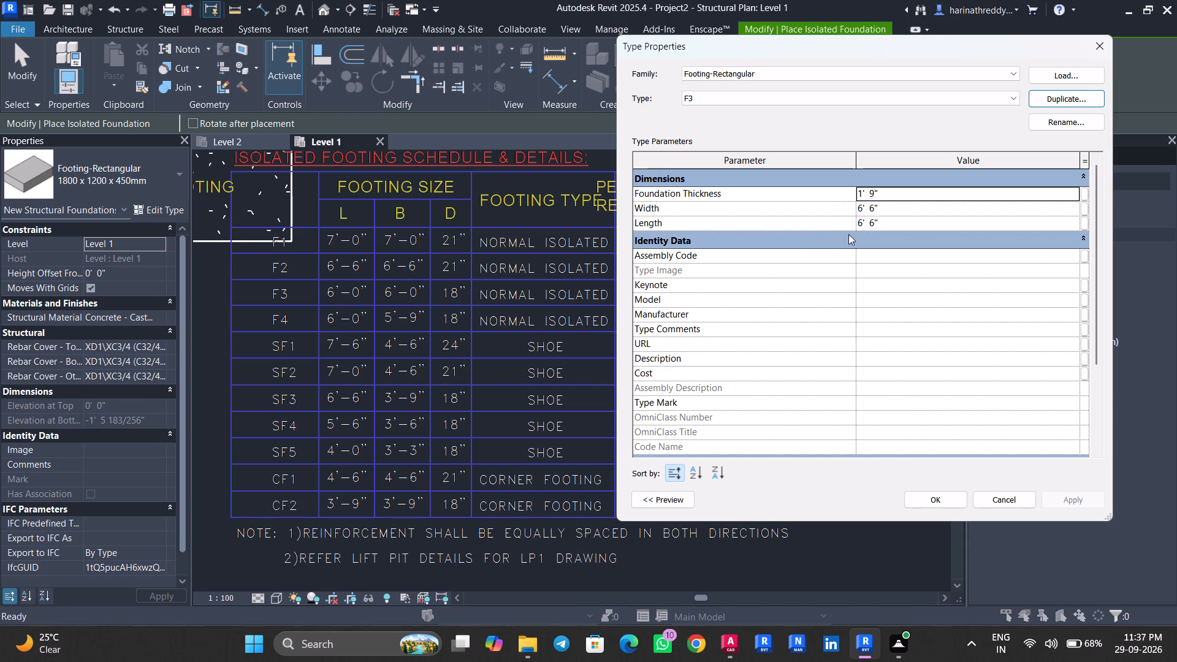
pyautogui.click(890, 208)
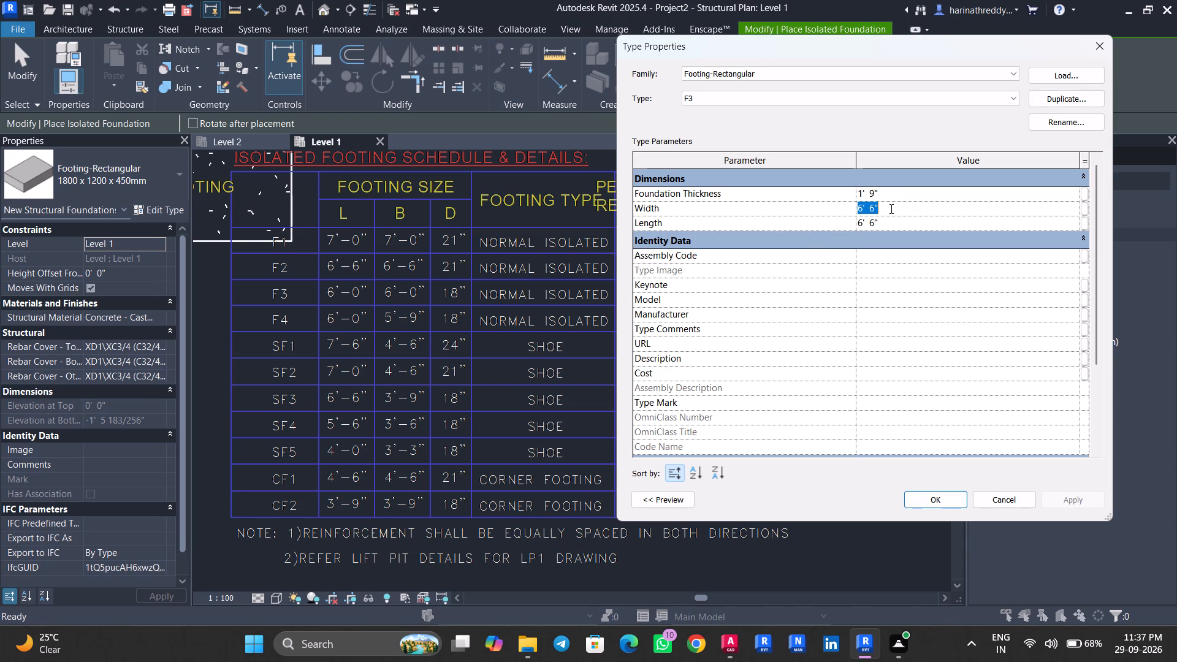
pyautogui.write("6'")
pyautogui.press('Return')
pyautogui.click(885, 225)
pyautogui.moveTo(885, 225); pyautogui.dragTo(869, 226)
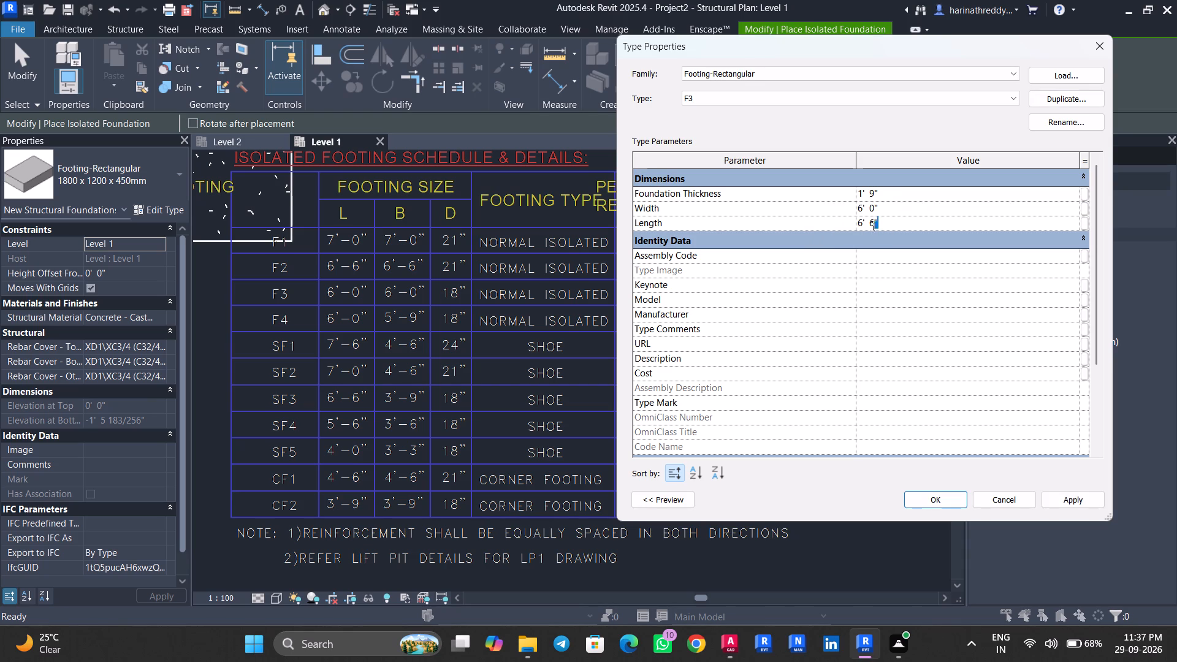
pyautogui.moveTo(869, 226); pyautogui.dragTo(776, 227)
pyautogui.write("6'")
pyautogui.press('Return')
pyautogui.click(920, 194)
pyautogui.write('18')
pyautogui.hotkey('shift', '"')
pyautogui.press('Return')
pyautogui.click(1072, 509)
pyautogui.click(1073, 503)
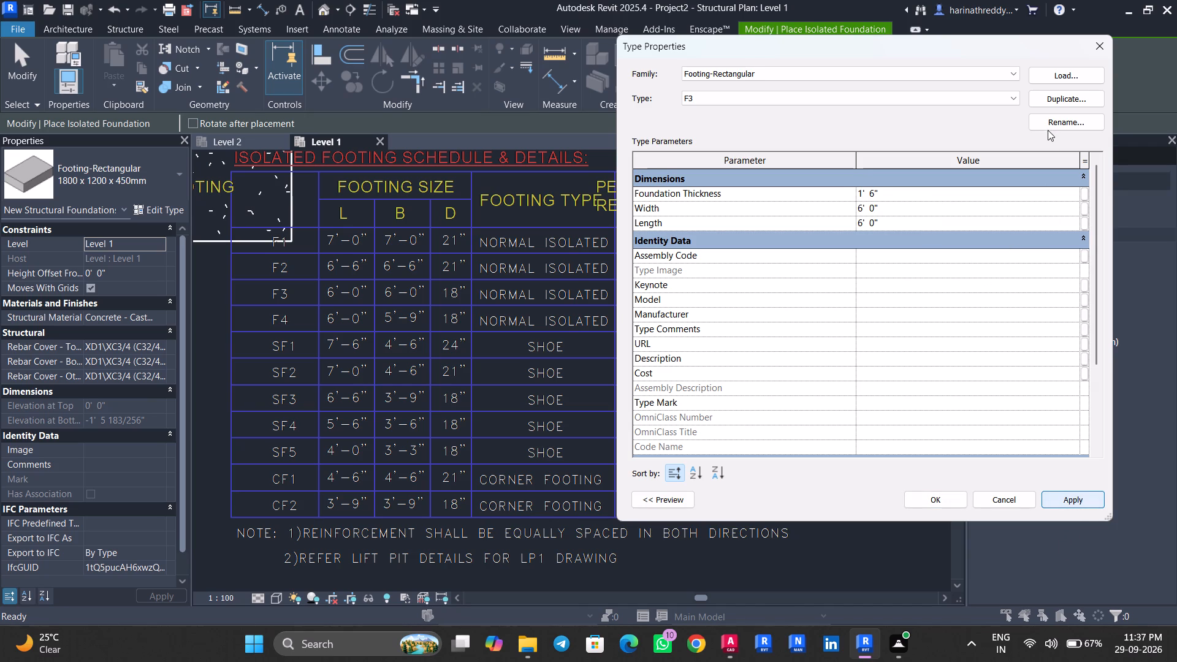
# Duplicate the F3 footing type as F4 and apply a width of 5'9" and a foundation thickness of 18".
pyautogui.click(1055, 99)
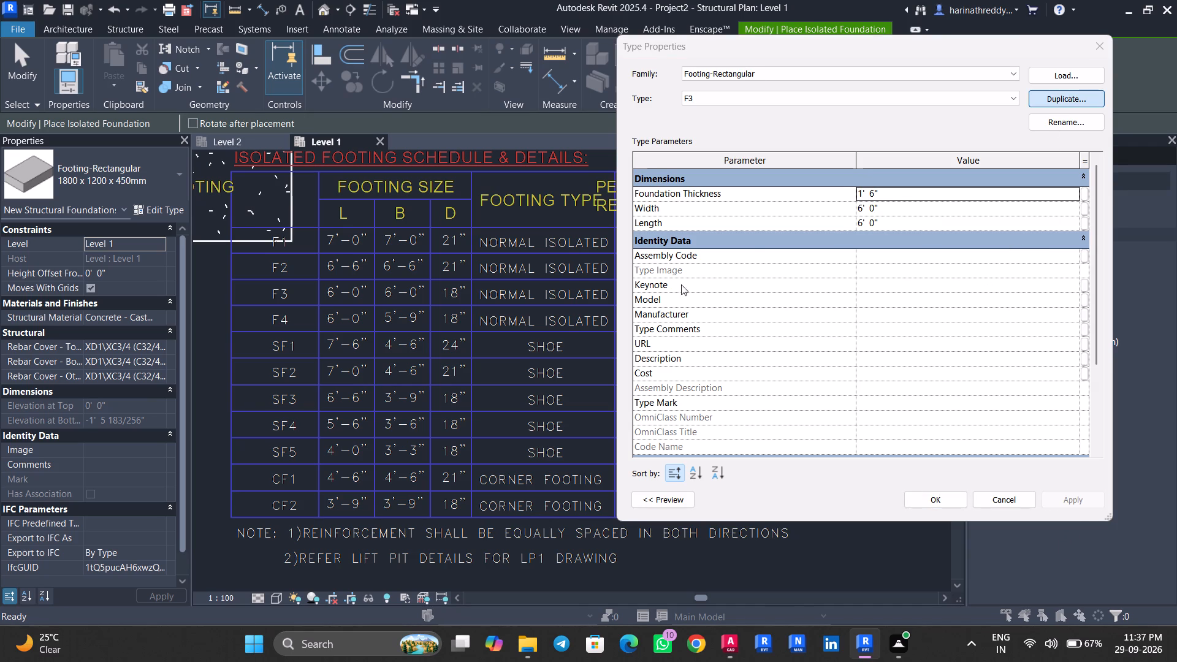
pyautogui.write('F4')
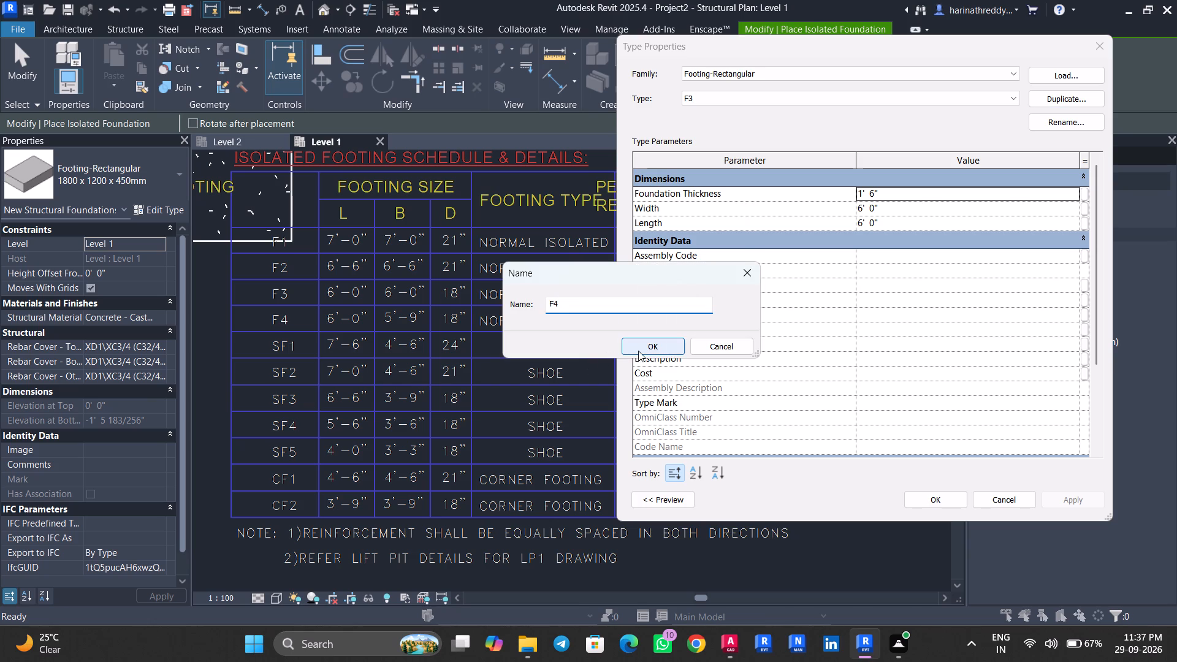
pyautogui.click(637, 350)
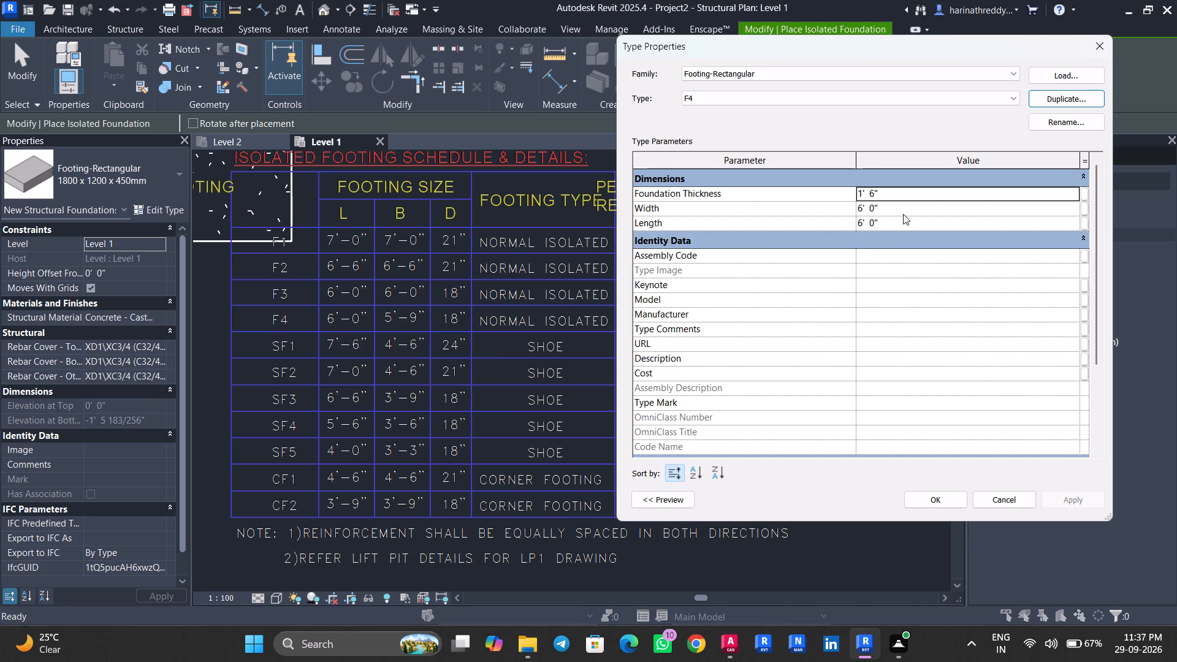
pyautogui.click(904, 211)
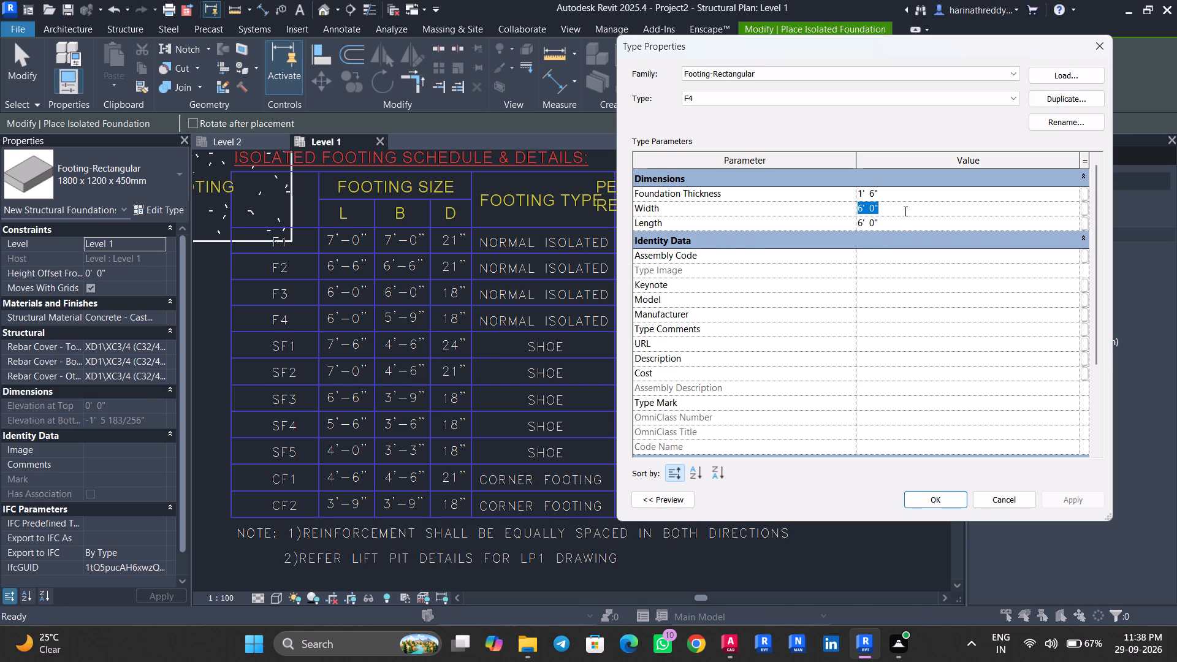
pyautogui.write('5\'9"')
pyautogui.press('Return')
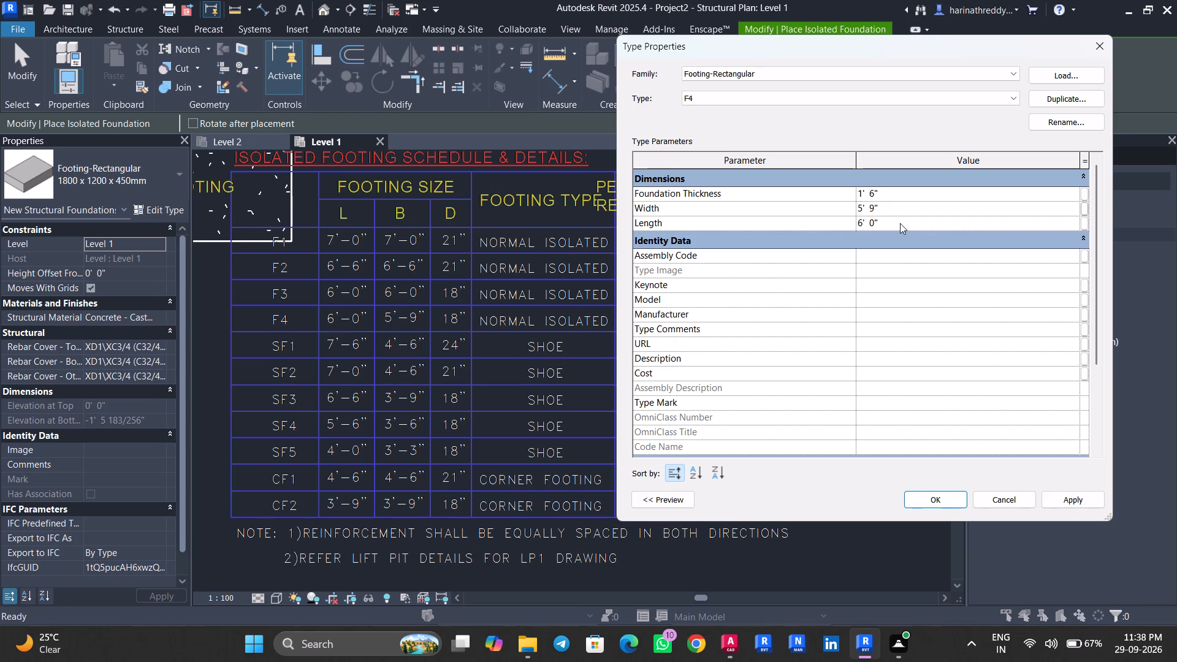
pyautogui.click(899, 189)
pyautogui.write('18')
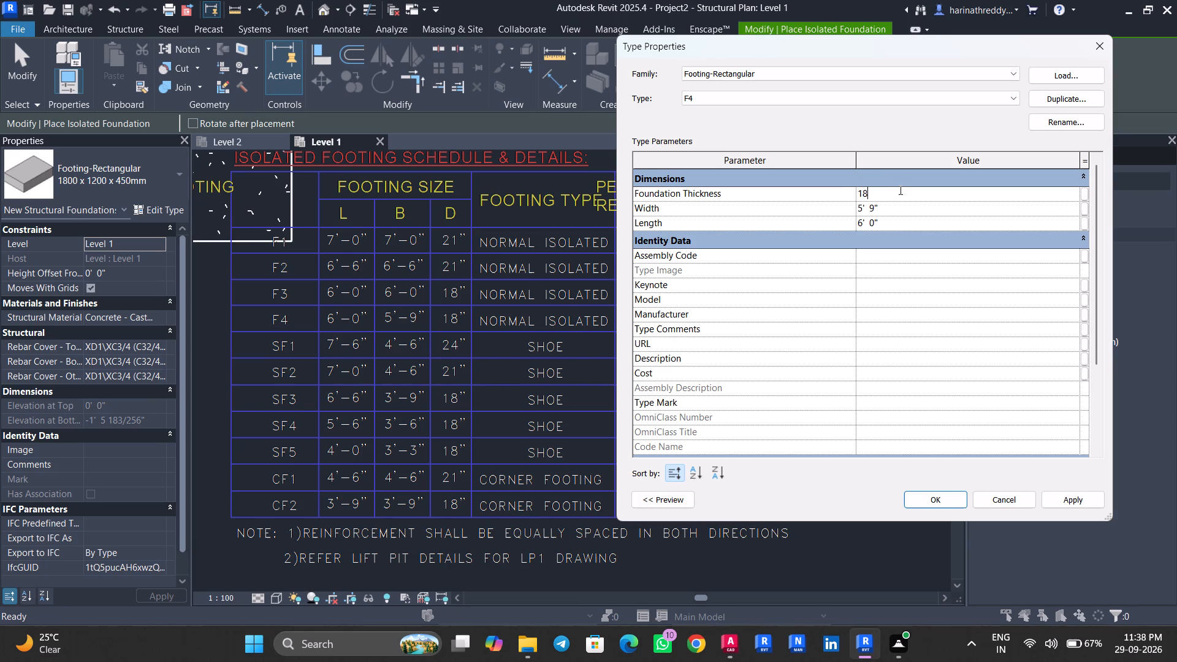
pyautogui.hotkey('shift', '"')
pyautogui.press('Return')
pyautogui.click(1075, 493)
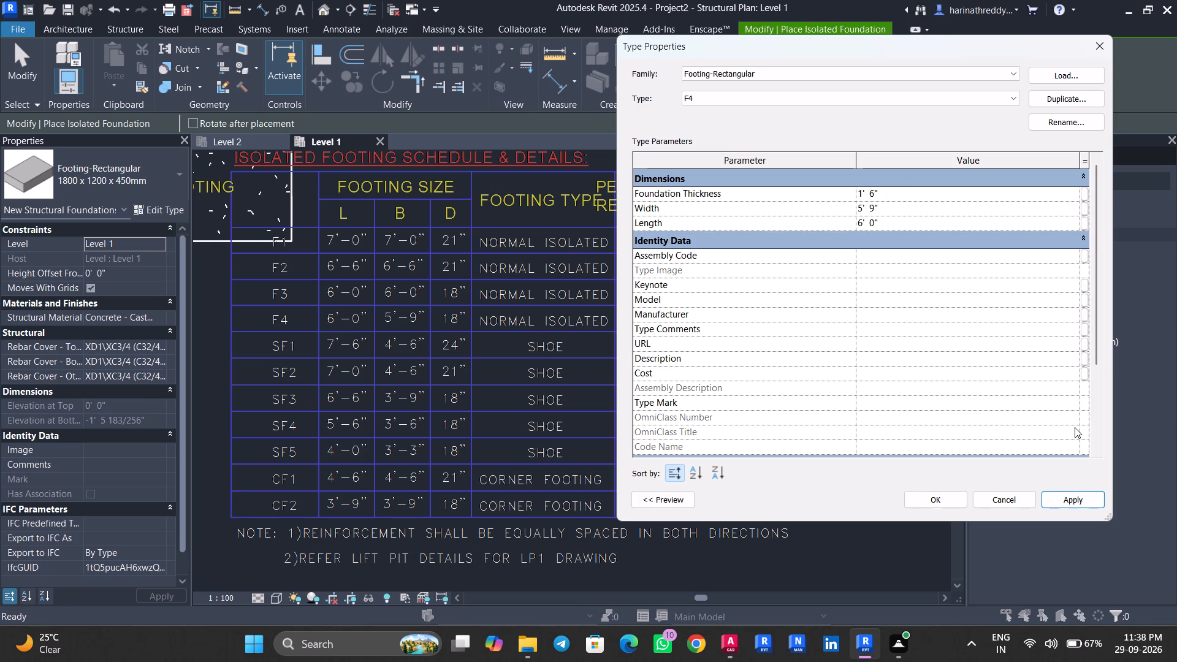
# Duplicate the F4 footing type as SF1.
pyautogui.click(1053, 105)
pyautogui.moveTo(597, 267); pyautogui.dragTo(810, 223)
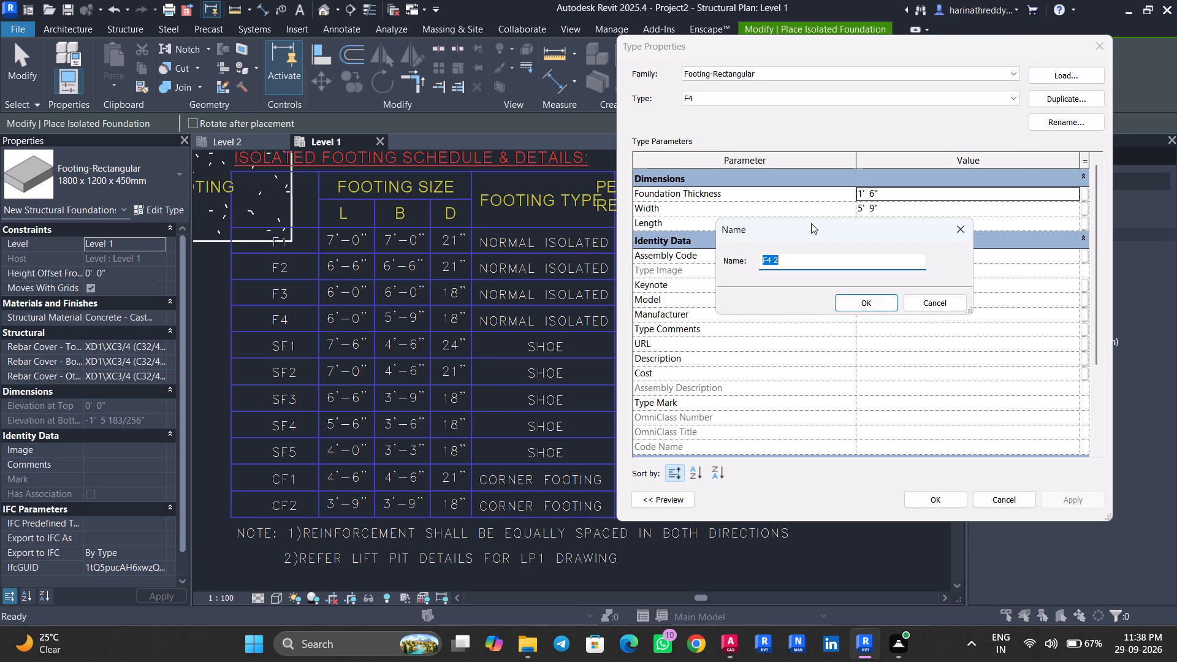
pyautogui.write('SF1')
pyautogui.click(864, 301)
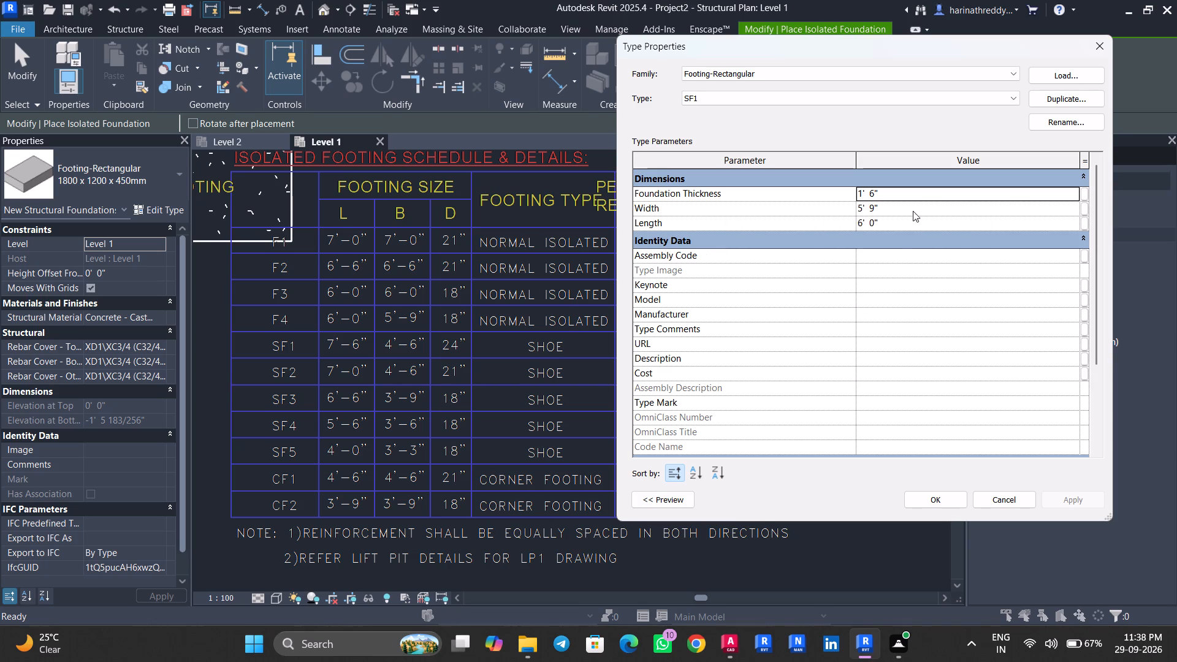
# Apply a length of 7'6", a width of 4'6" and a foundation thickness of 24" to the SF1 footing type.
pyautogui.click(910, 221)
pyautogui.write("7'")
pyautogui.press('6')
pyautogui.hotkey('shift', '"')
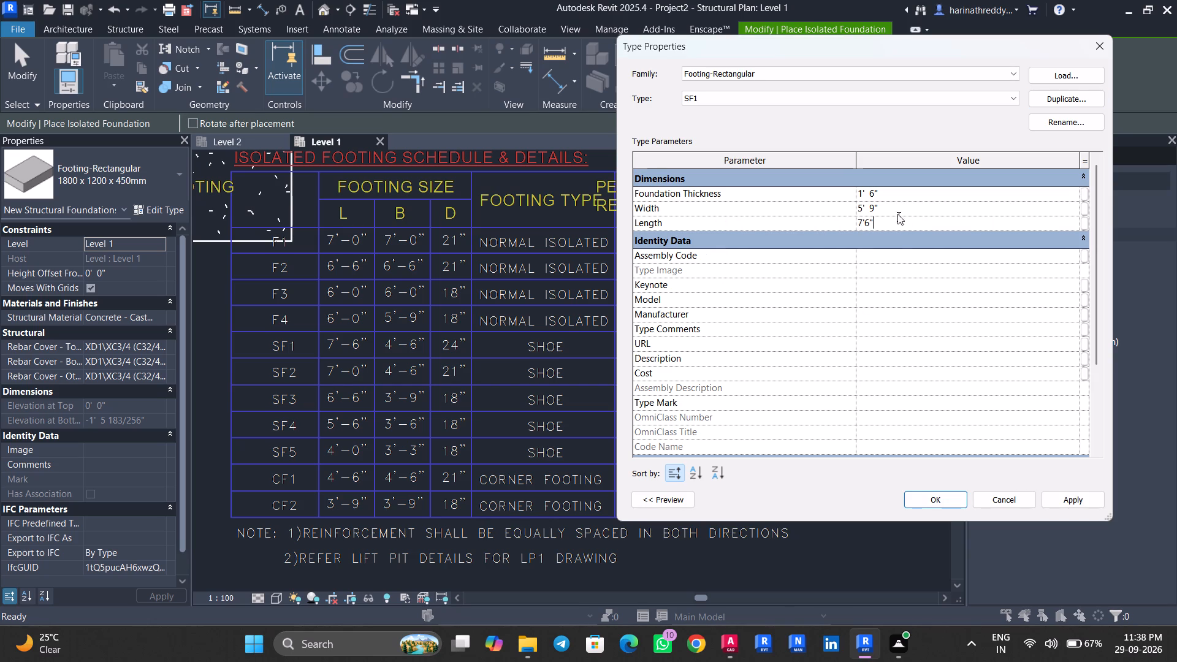
pyautogui.click(898, 211)
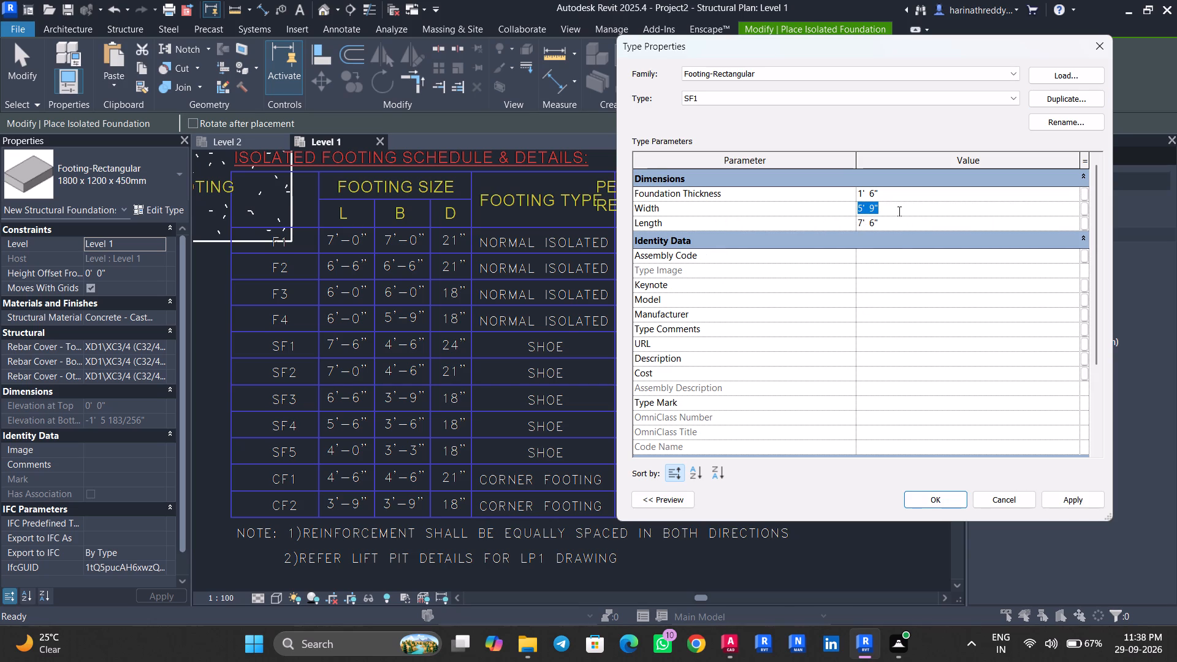
pyautogui.write('4\'6"')
pyautogui.press('Return')
pyautogui.click(905, 182)
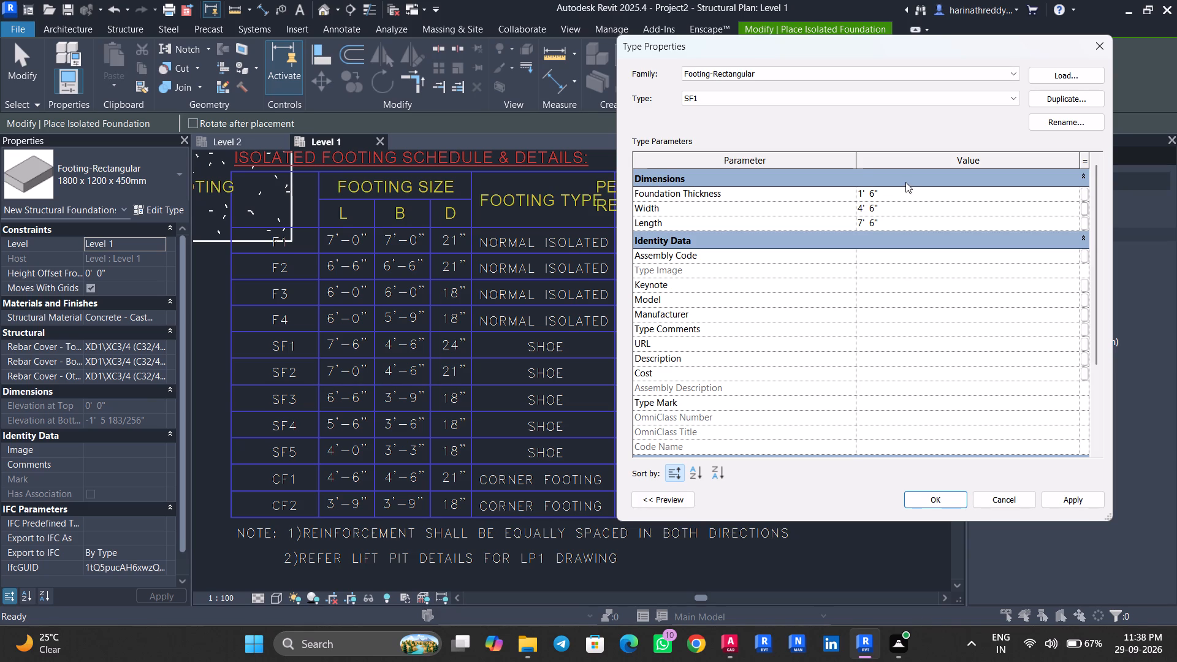
pyautogui.click(905, 173)
pyautogui.click(902, 194)
pyautogui.write('24')
pyautogui.hotkey('shift', '"')
pyautogui.press('Return')
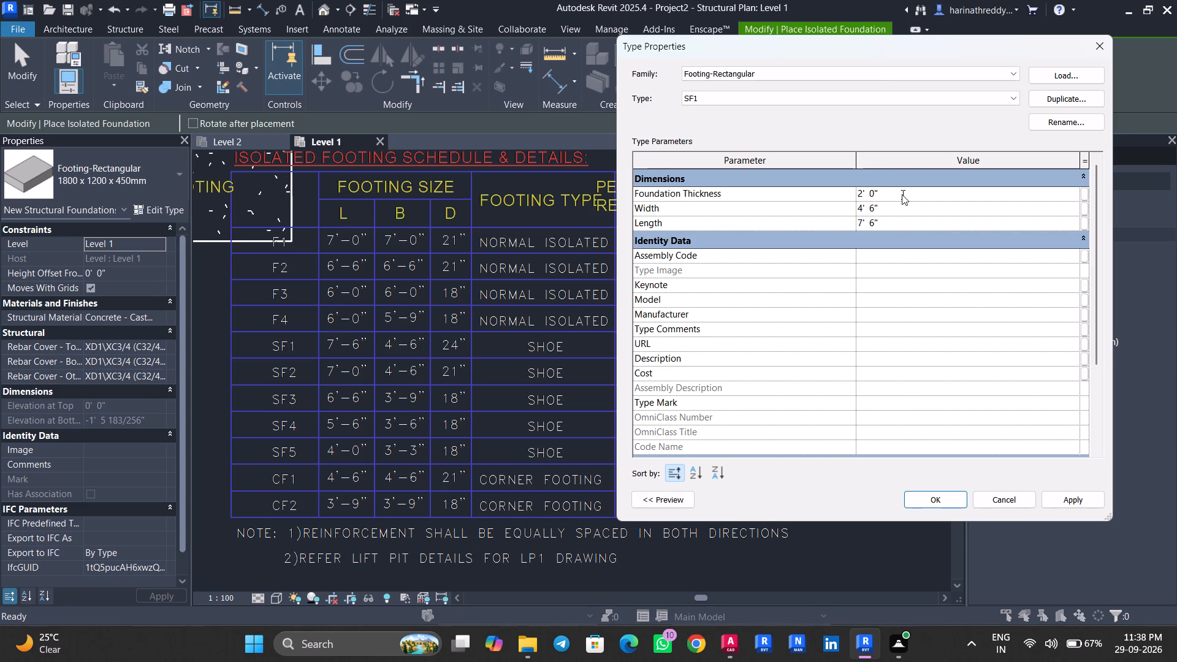
pyautogui.click(1076, 500)
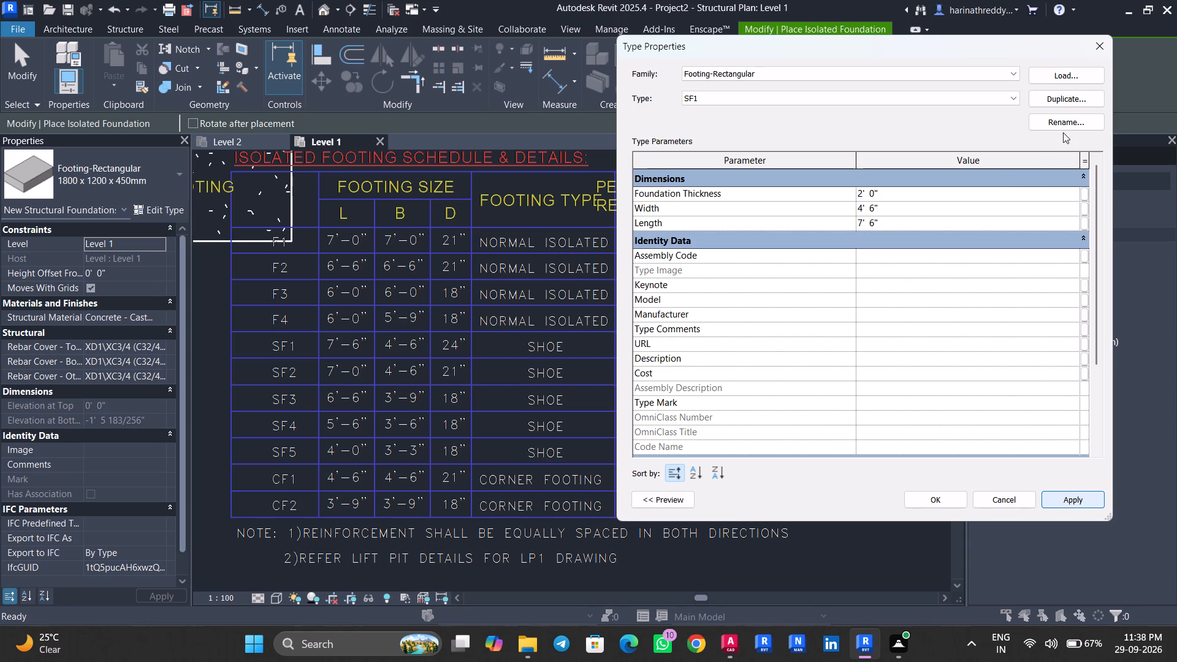
# Duplicate the SF1 footing type, accepting the suggested name.
pyautogui.click(1076, 101)
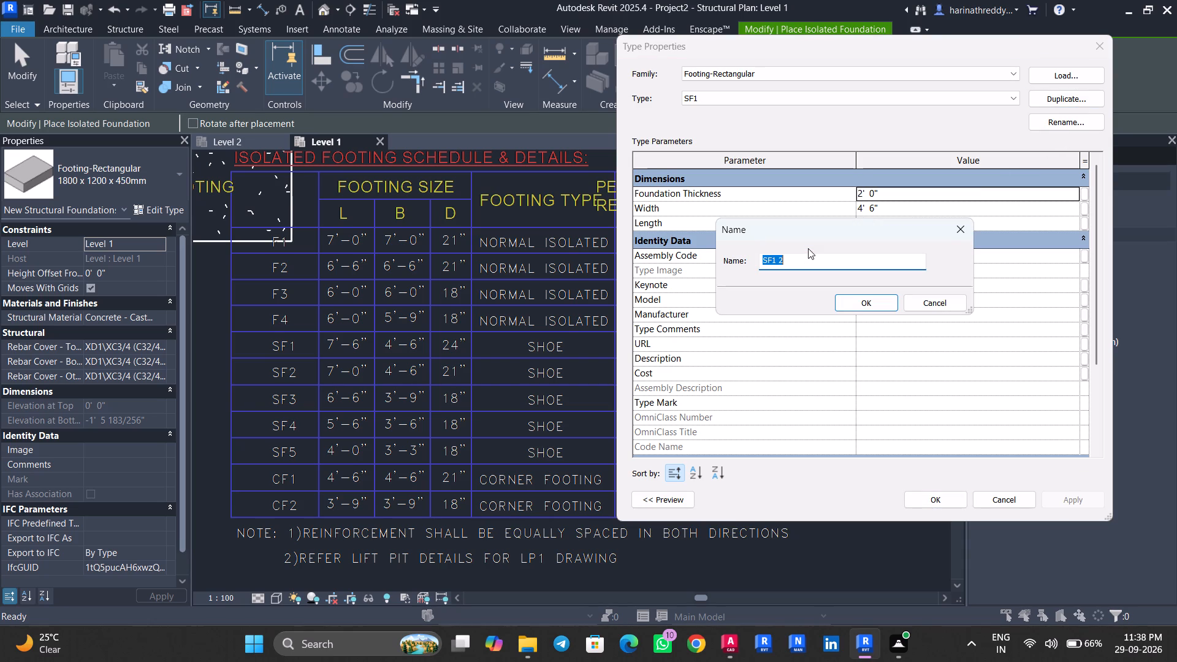
pyautogui.click(847, 301)
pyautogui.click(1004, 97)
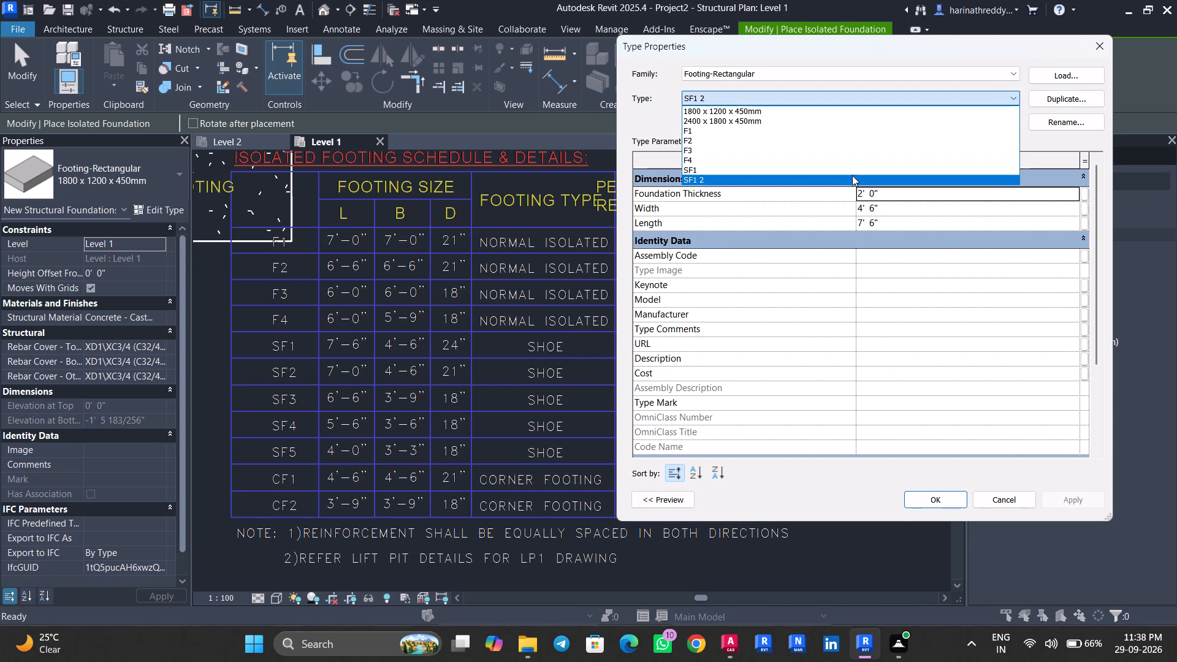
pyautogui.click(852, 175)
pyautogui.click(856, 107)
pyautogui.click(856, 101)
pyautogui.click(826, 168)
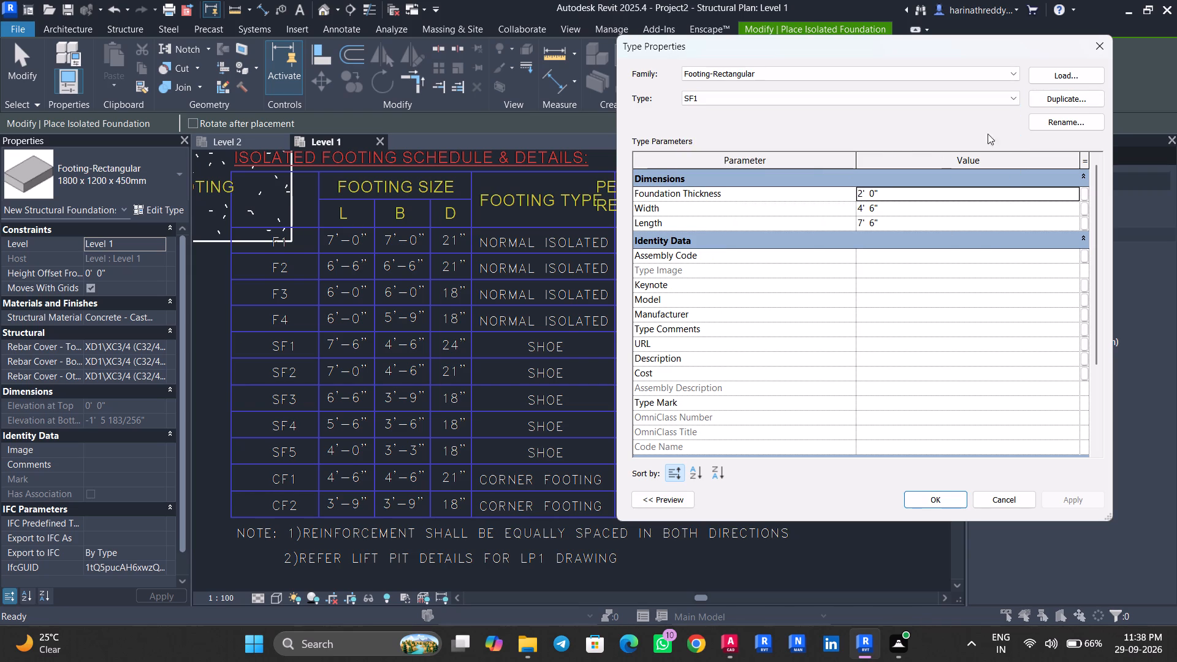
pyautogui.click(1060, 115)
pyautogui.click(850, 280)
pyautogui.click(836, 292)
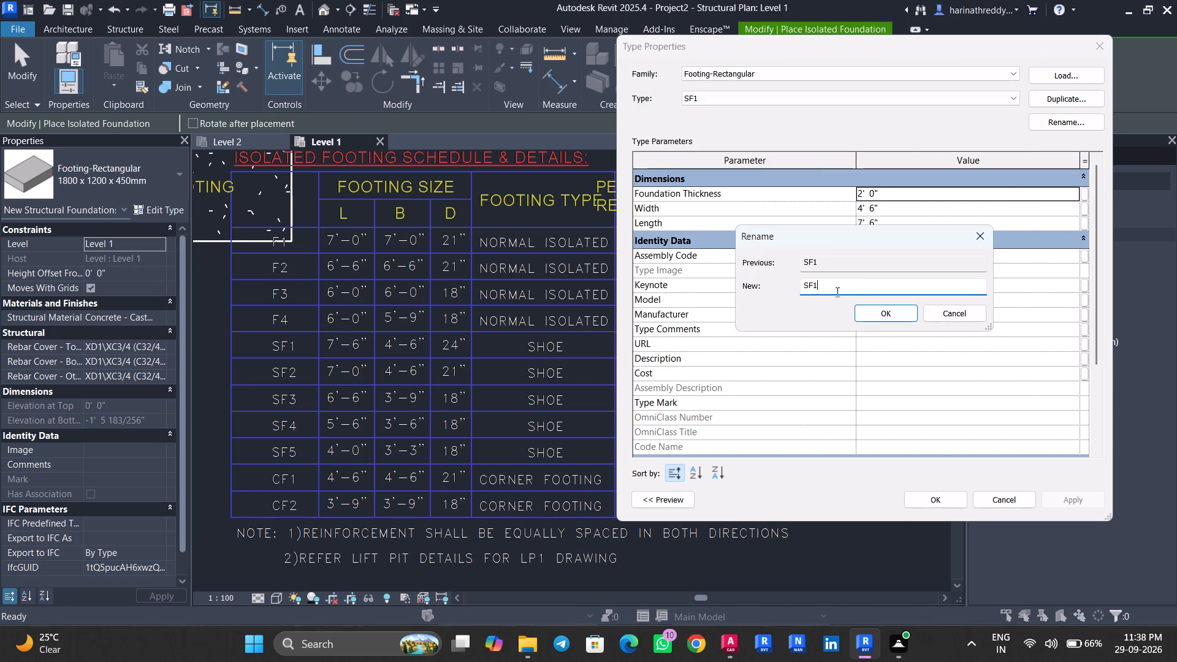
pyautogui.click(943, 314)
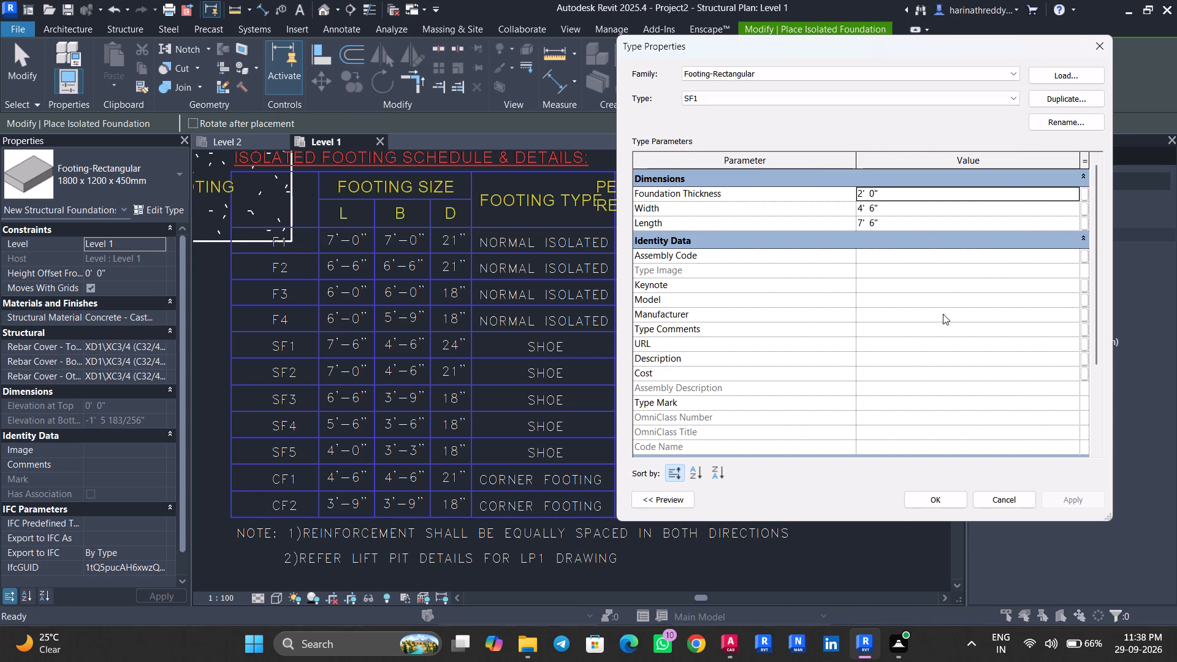
# Switch to the copy of the SF1 footing type and rename it as SF2.
pyautogui.click(1013, 94)
pyautogui.click(785, 183)
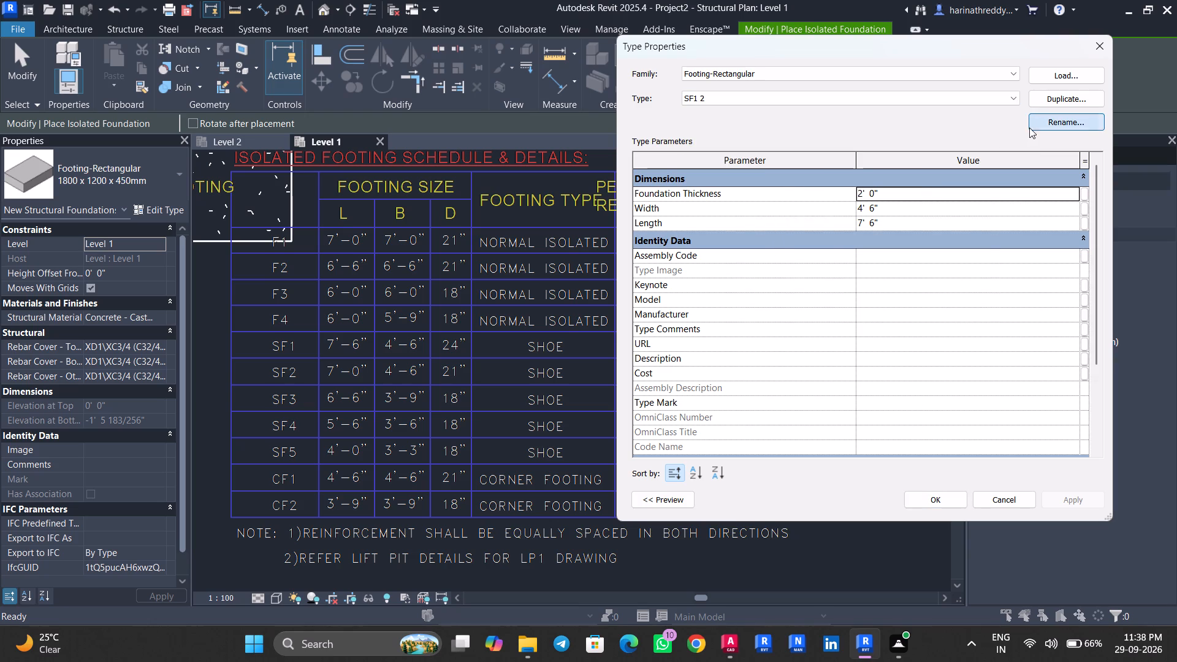
pyautogui.click(1029, 127)
pyautogui.click(834, 282)
pyautogui.click(832, 283)
pyautogui.click(827, 285)
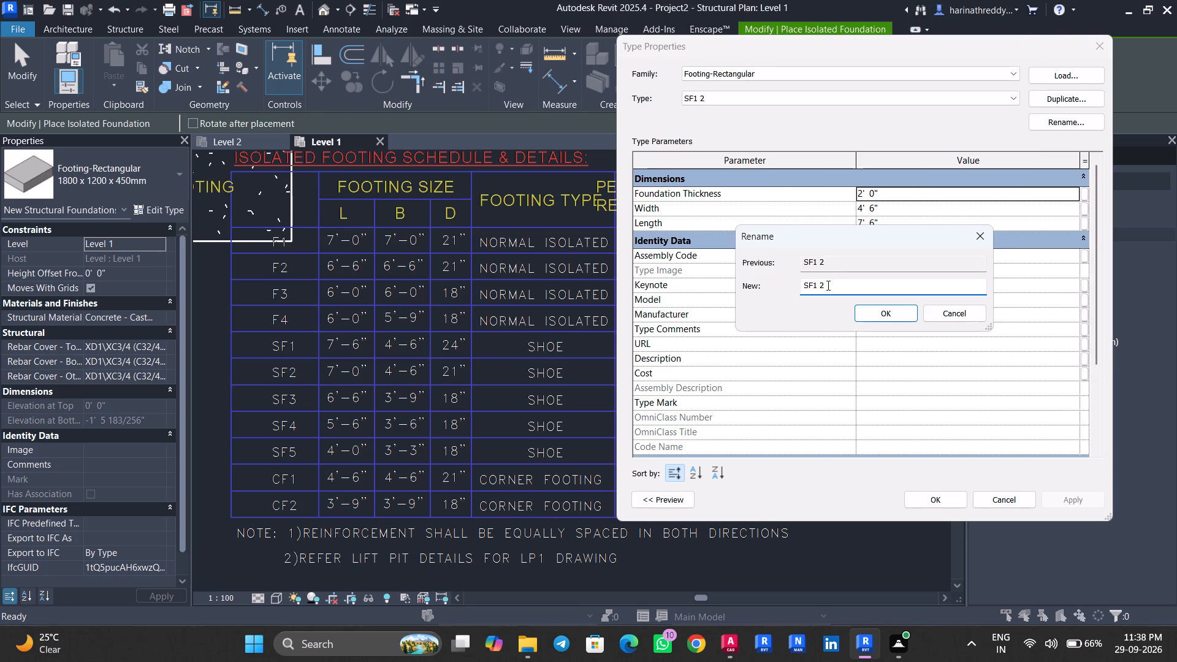
pyautogui.press('BackSpace')
pyautogui.press('BackSpace')
pyautogui.press('BackSpace')
pyautogui.press('2')
pyautogui.click(862, 314)
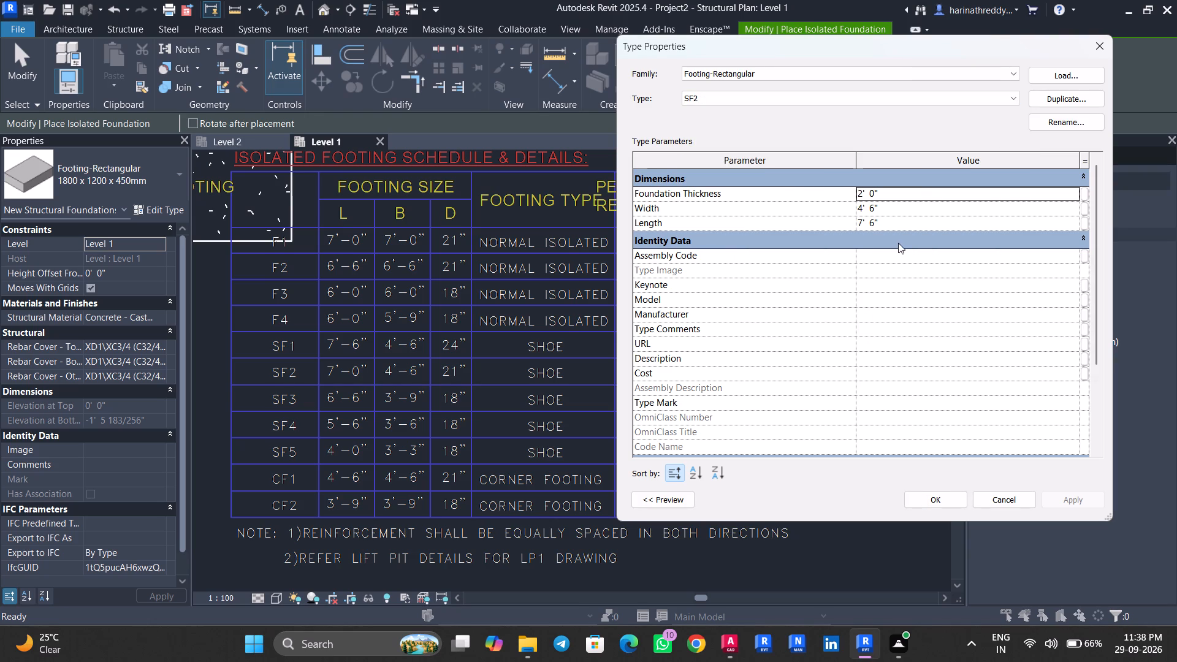
# Apply a length of 7' and a foundation thickness of 21" to the SF2 footing type.
pyautogui.click(904, 219)
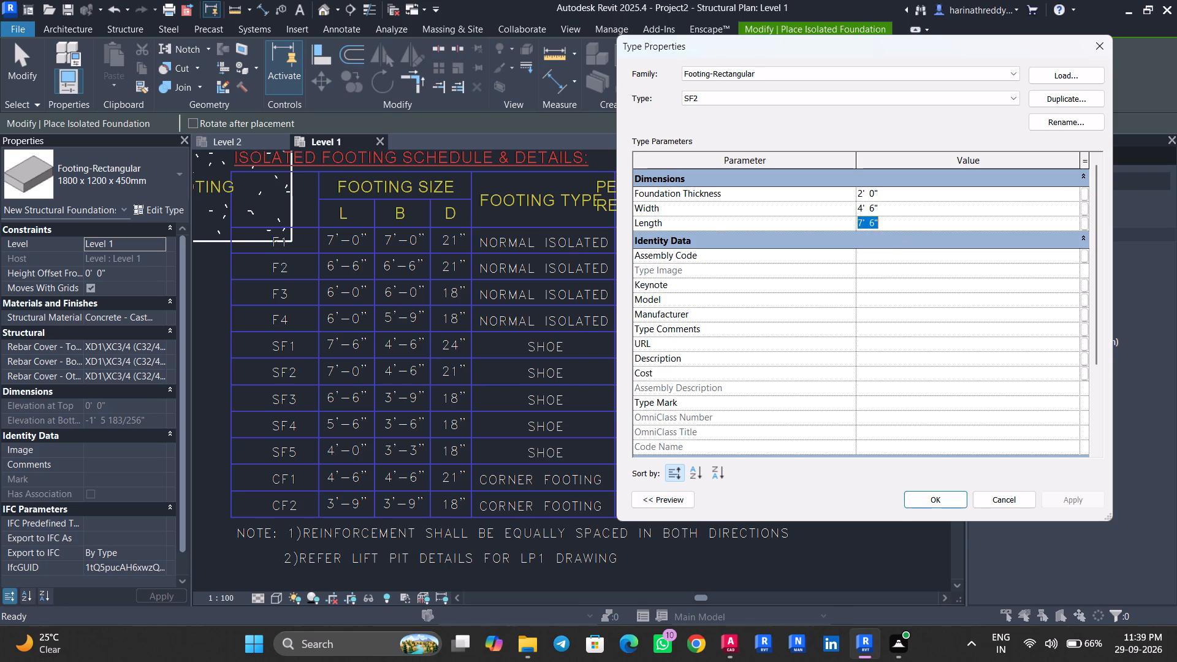
pyautogui.press('7')
pyautogui.press("'")
pyautogui.press('Return')
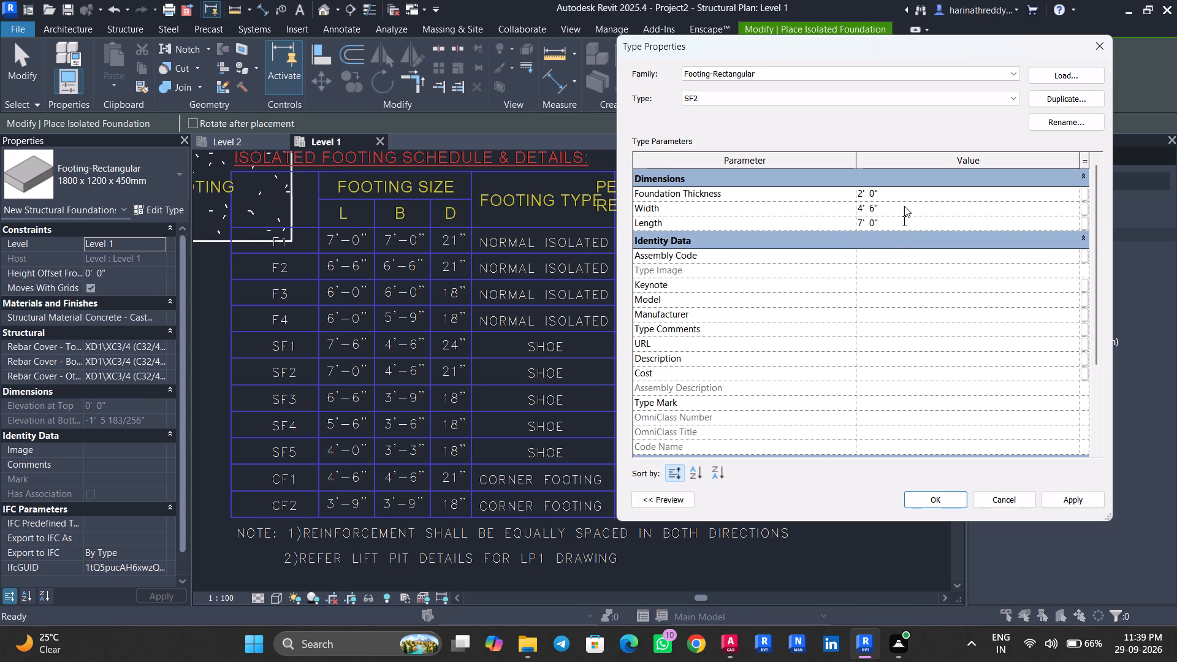
pyautogui.click(908, 191)
pyautogui.write('21"')
pyautogui.press('Return')
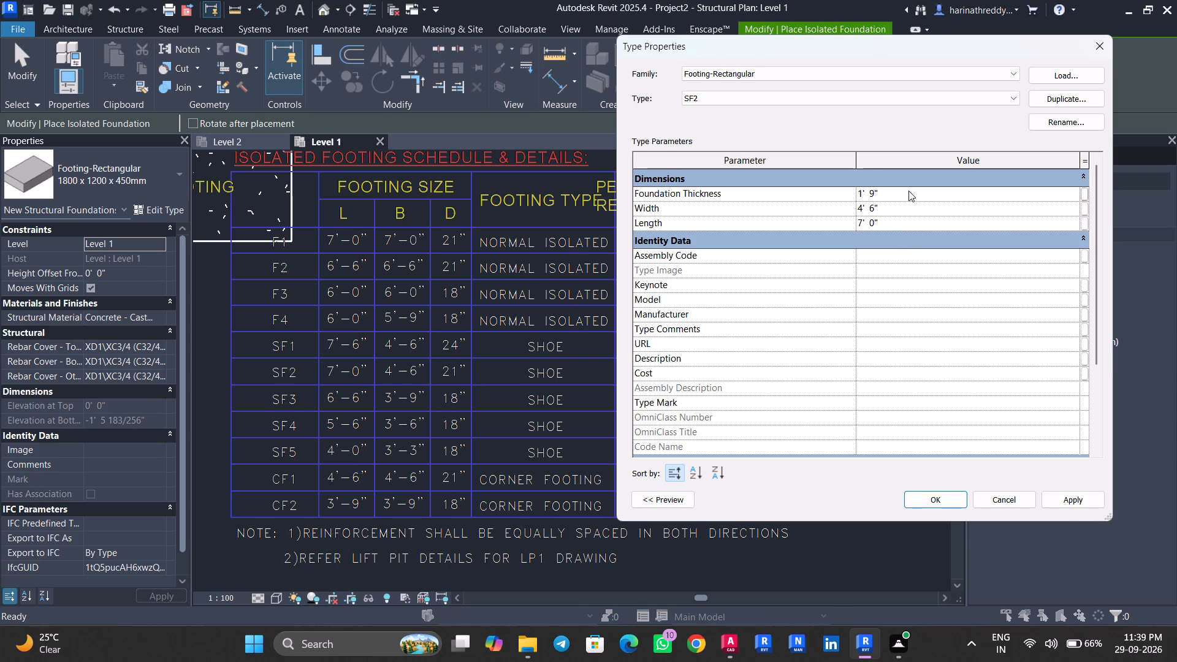
pyautogui.click(1073, 502)
# Duplicate the SF2 footing type as SF3.
pyautogui.click(1048, 93)
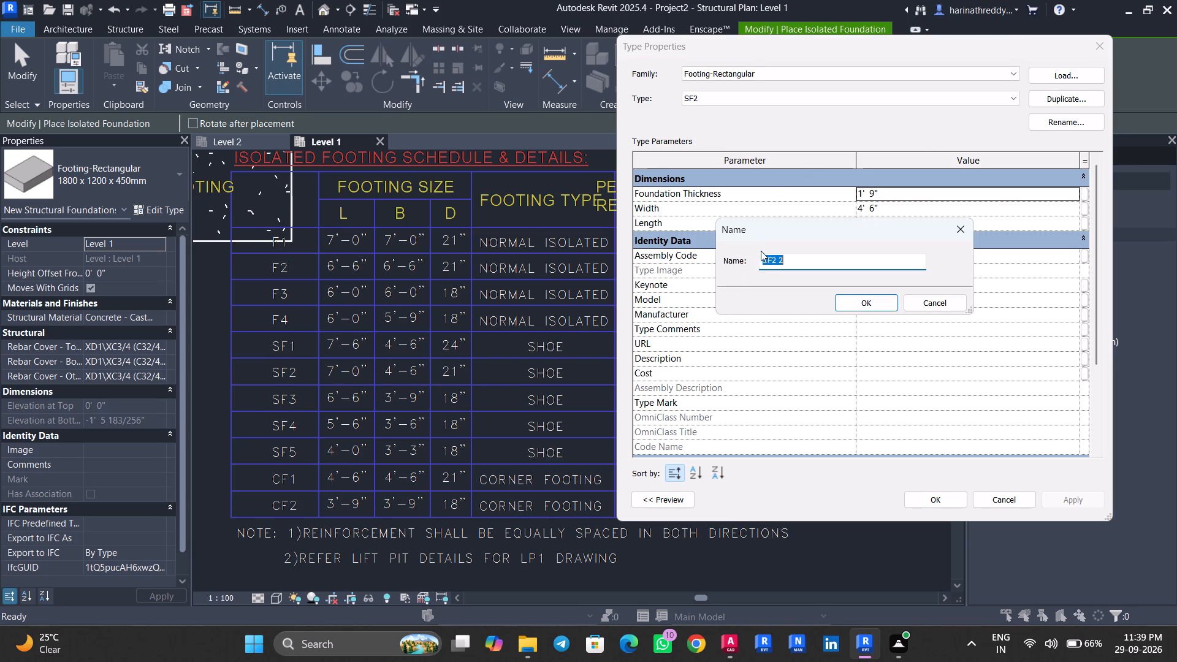
pyautogui.write('SF43')
pyautogui.press('BackSpace')
pyautogui.press('BackSpace')
pyautogui.press('3')
pyautogui.click(847, 297)
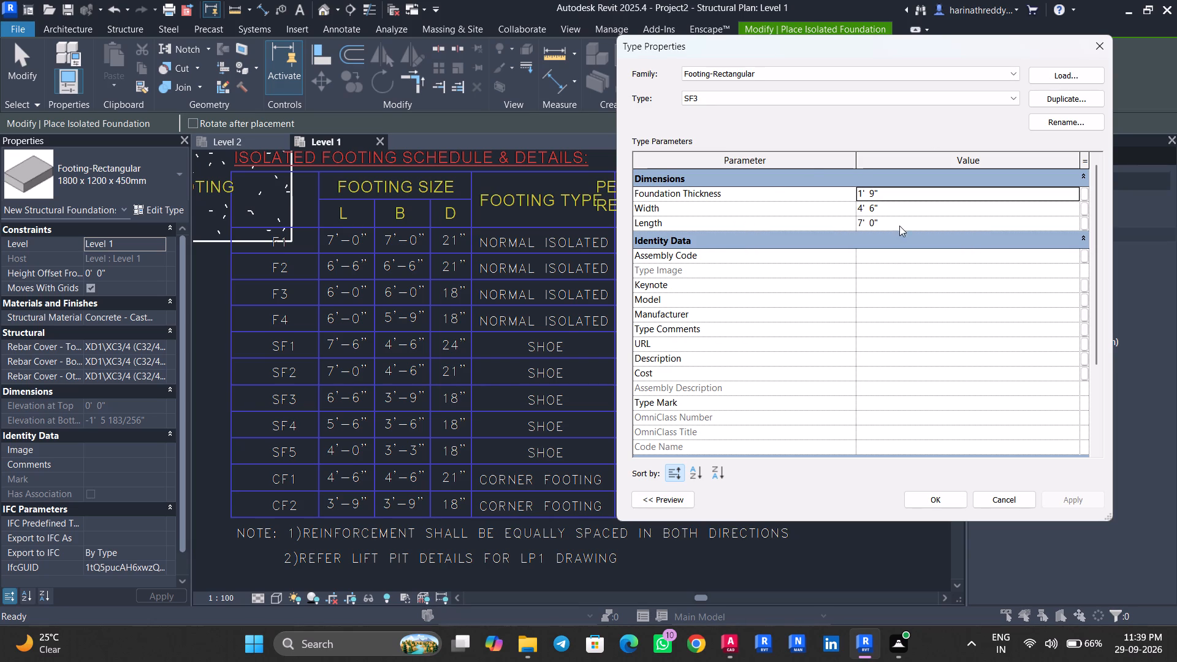
# Apply a length of 6'6", a width of 3'9" and a foundation thickness of 18" to the SF3 footing type.
pyautogui.click(902, 222)
pyautogui.write('6\'6"')
pyautogui.press('Return')
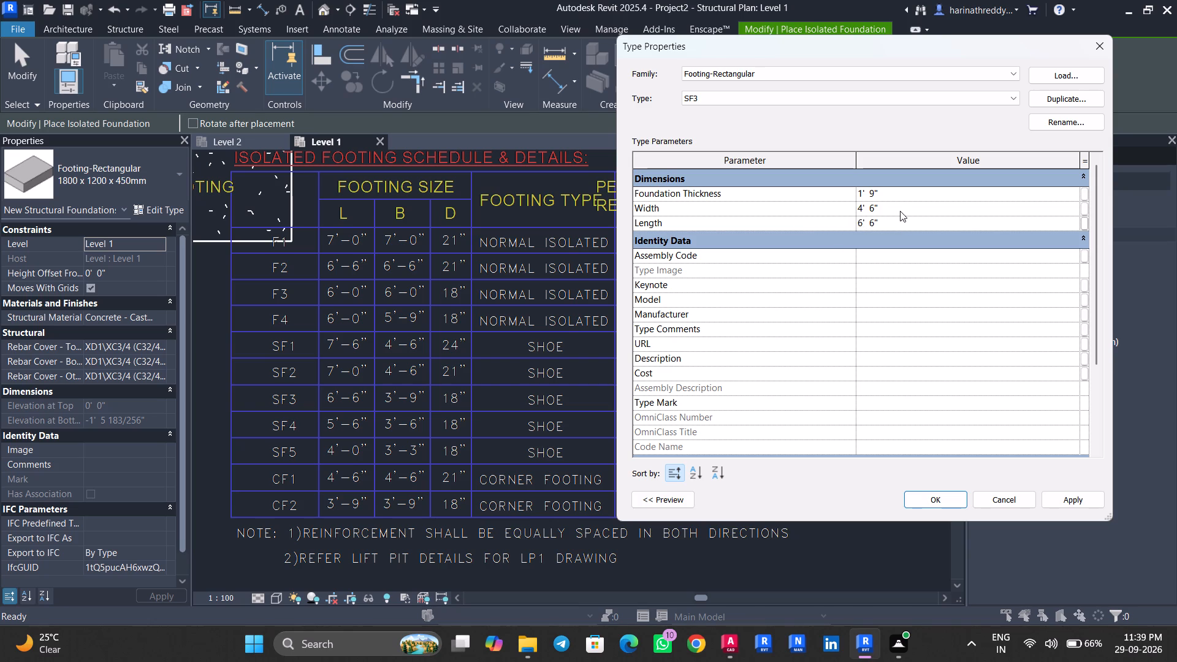
pyautogui.click(899, 207)
pyautogui.write('3\'9"')
pyautogui.press('Return')
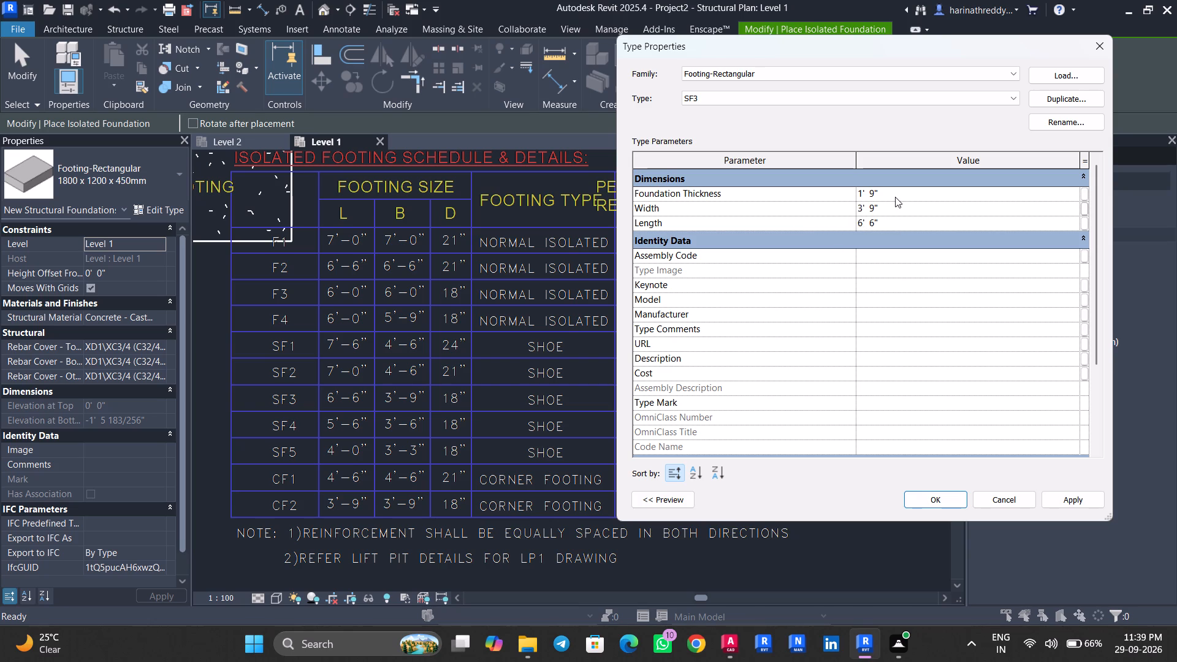
pyautogui.click(895, 191)
pyautogui.write('18"')
pyautogui.press('Return')
pyautogui.click(1065, 503)
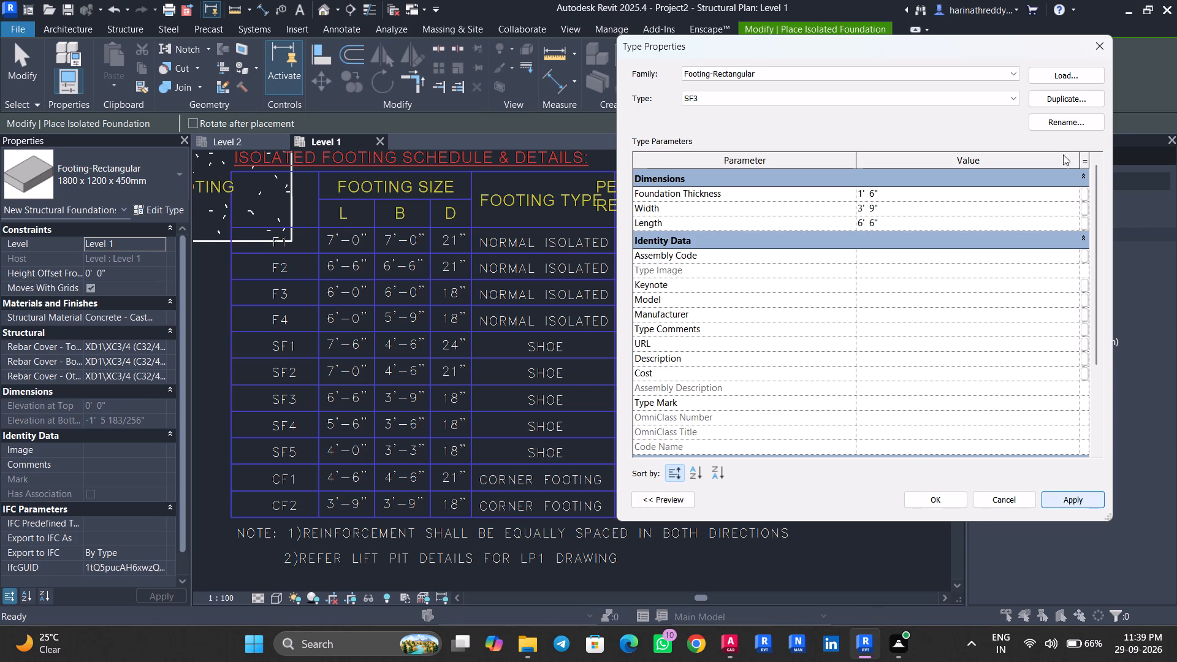
# Duplicate the SF3 footing type as SF4.
pyautogui.click(1070, 102)
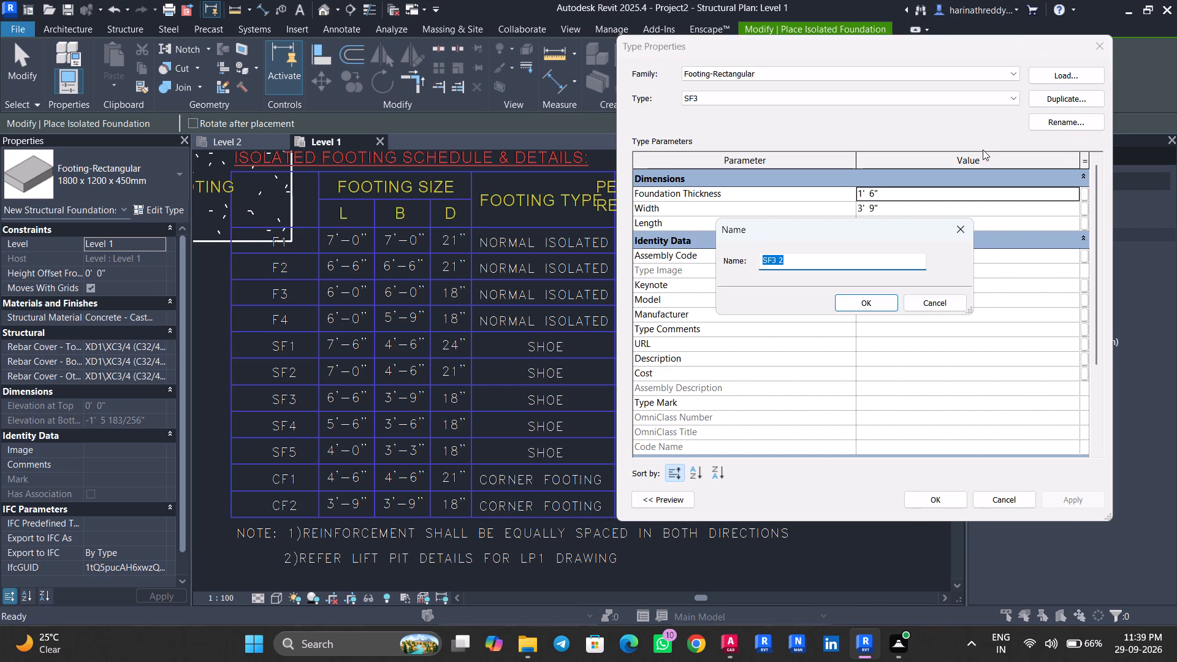
pyautogui.press('s')
pyautogui.press('f')
pyautogui.press('4')
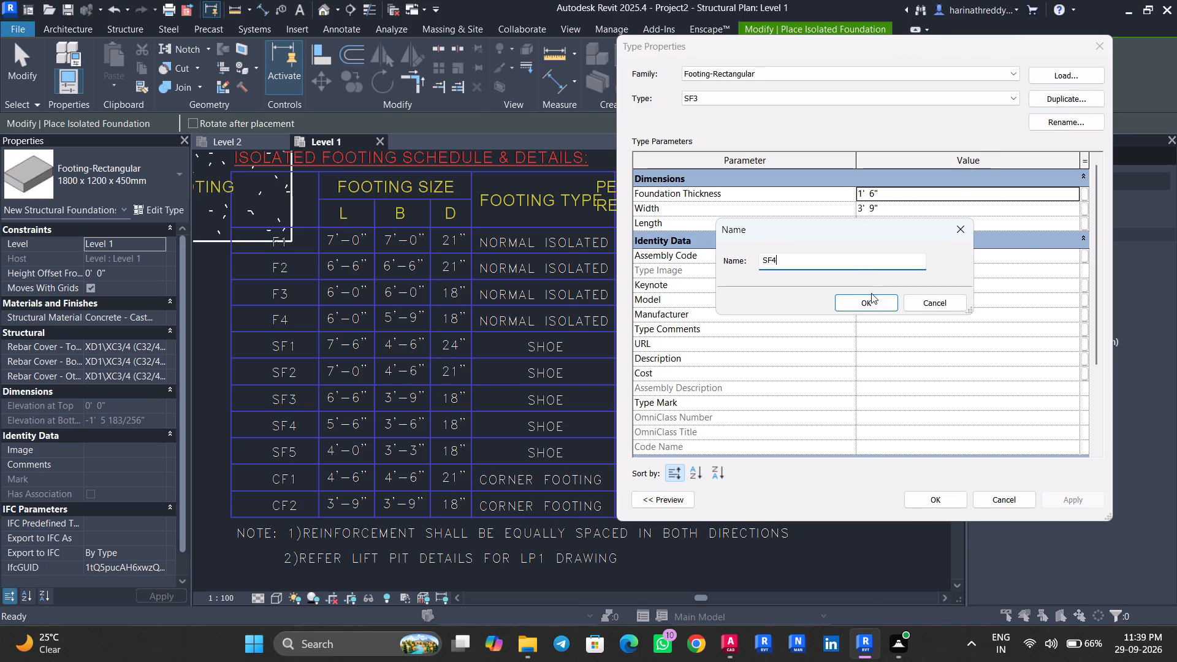
pyautogui.click(869, 302)
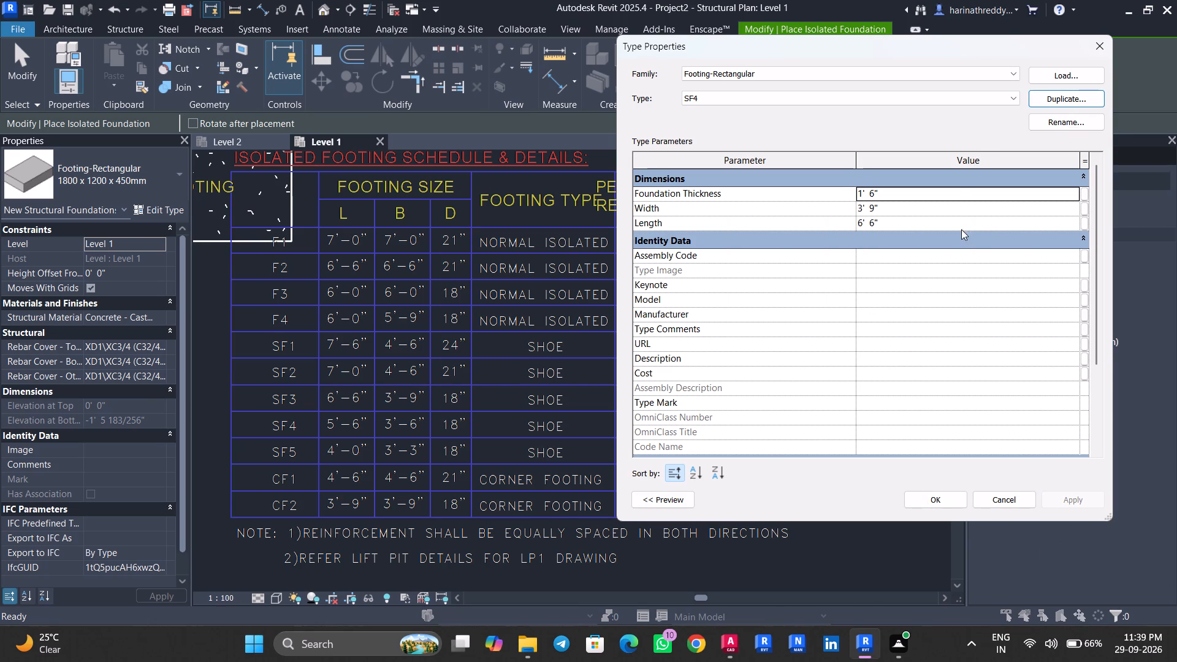
# Apply a length of 5'6", a width of 3'6" and a foundation thickness of 18" to the SF4 footing type.
pyautogui.click(958, 227)
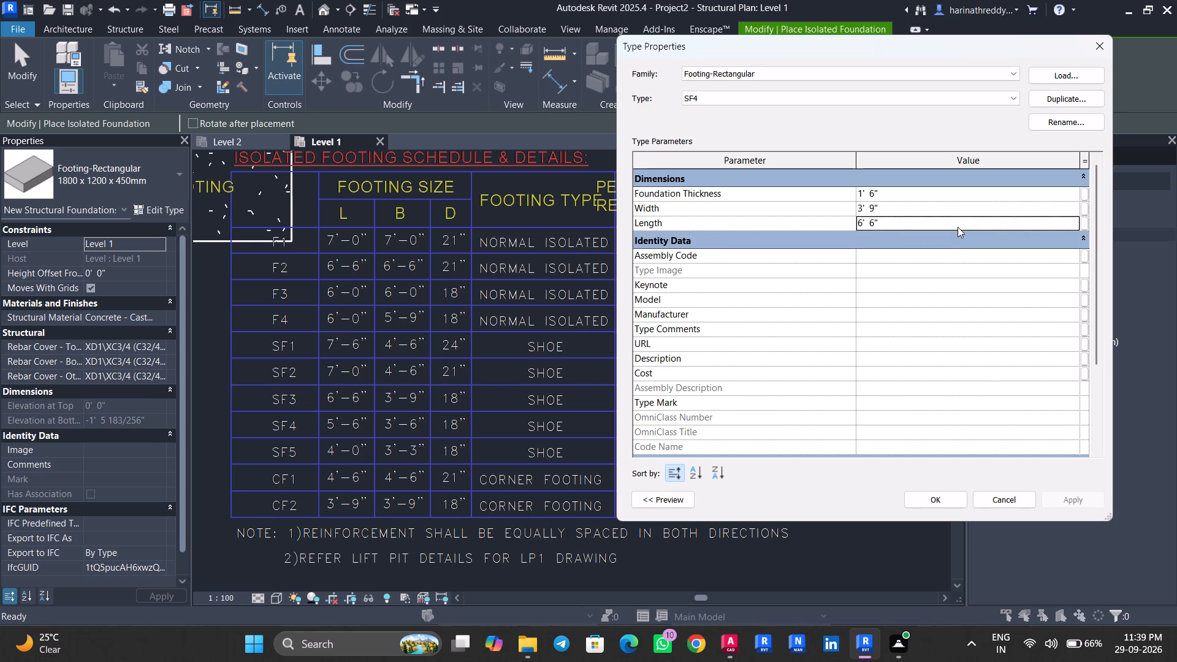
pyautogui.write('5\'6"')
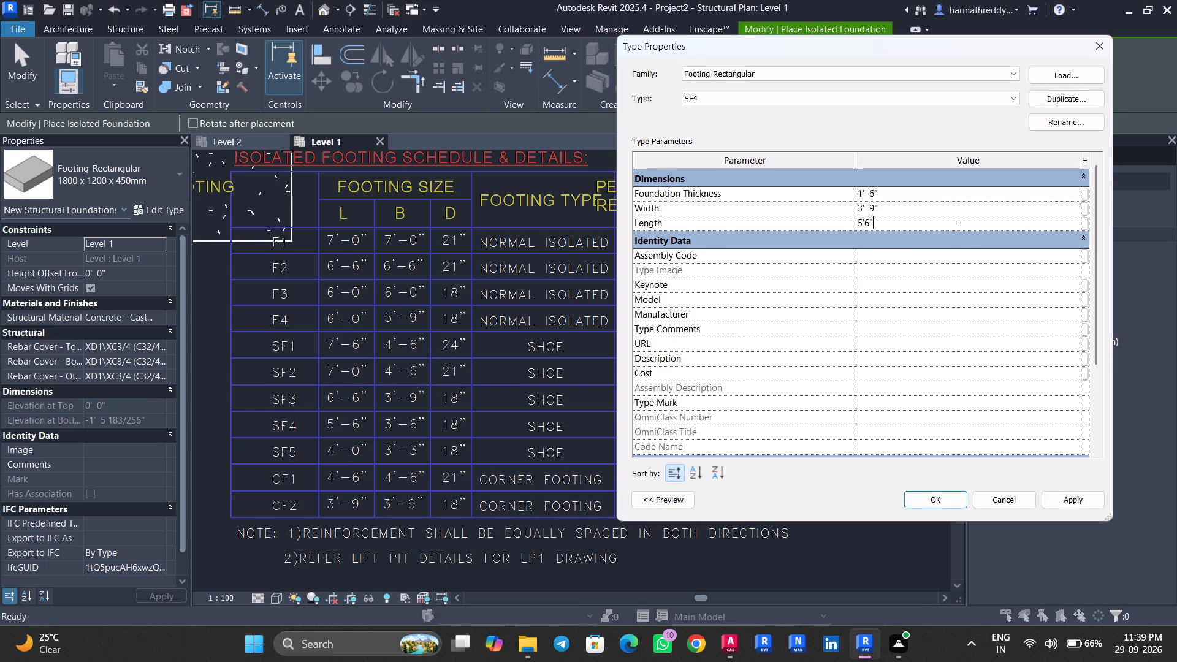
pyautogui.press('Return')
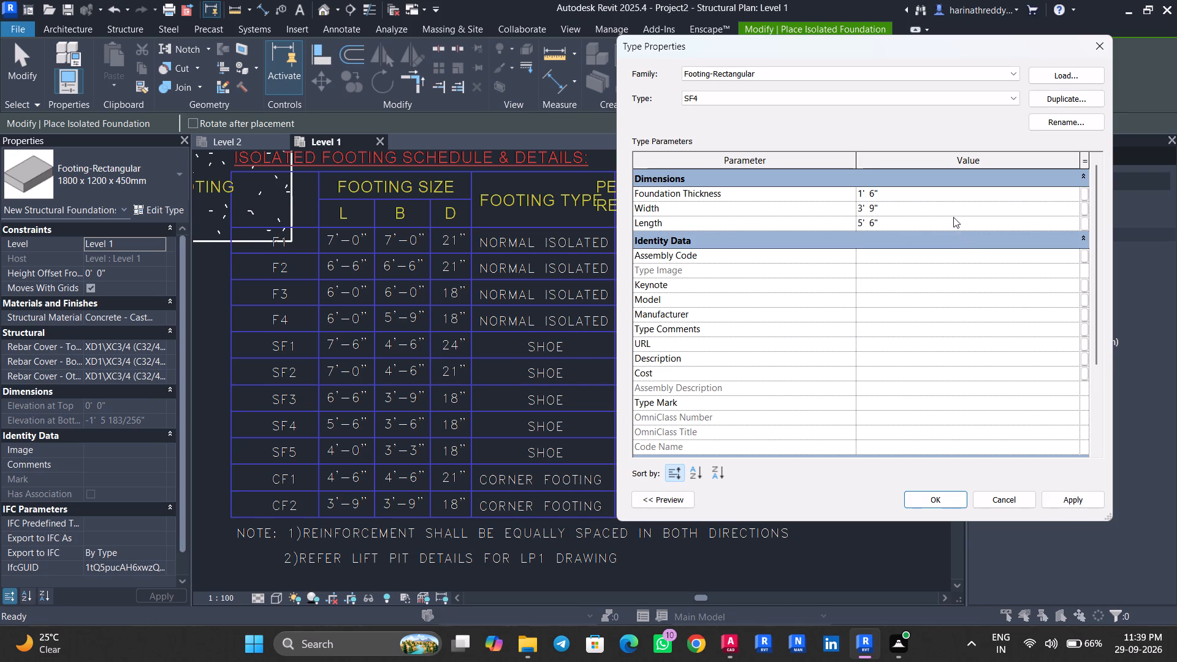
pyautogui.click(950, 205)
pyautogui.write('3\'6"')
pyautogui.press('Return')
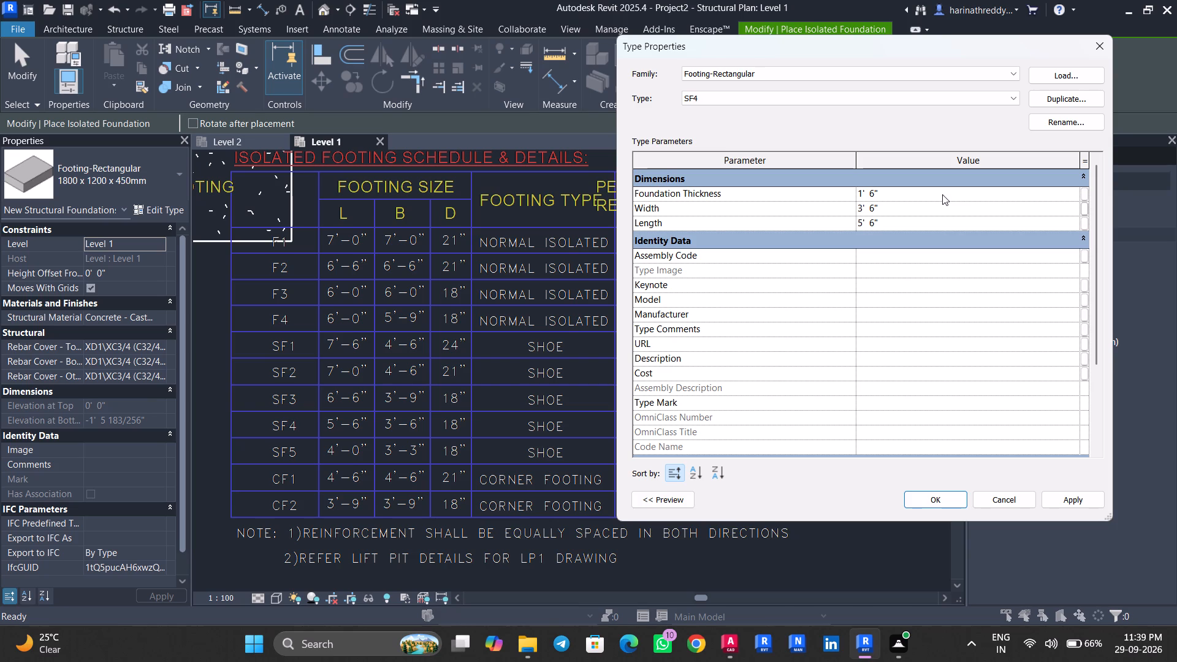
pyautogui.click(942, 194)
pyautogui.write("18'")
pyautogui.press('Return')
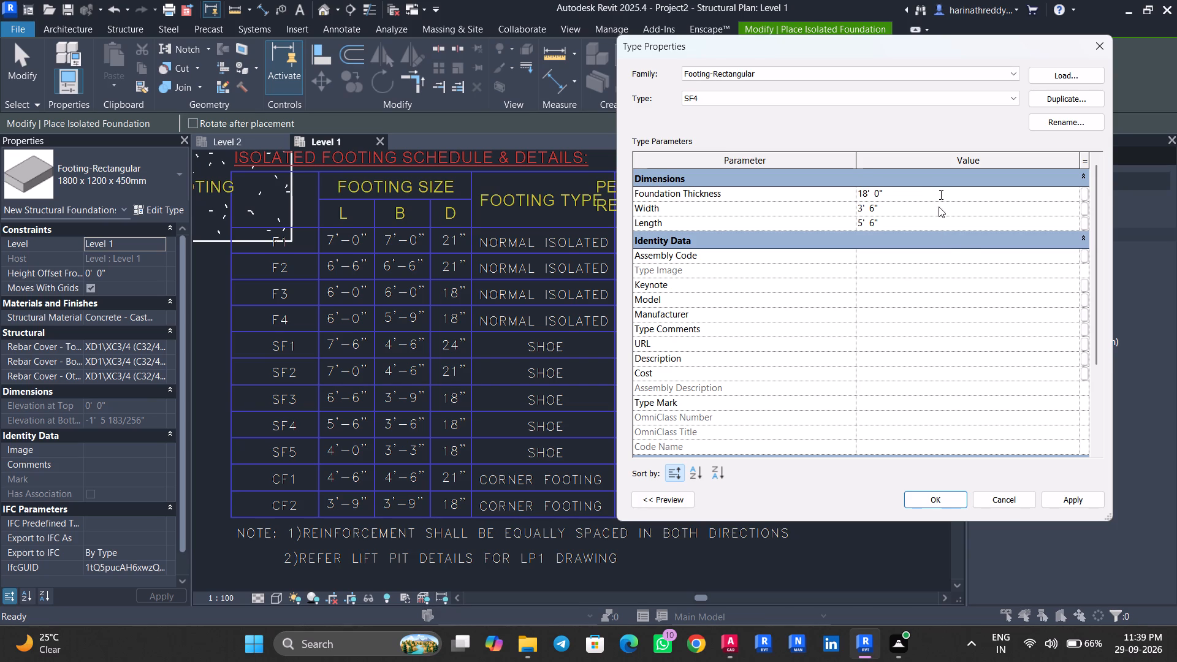
pyautogui.click(939, 198)
pyautogui.write('18"')
pyautogui.press('Return')
pyautogui.click(1065, 500)
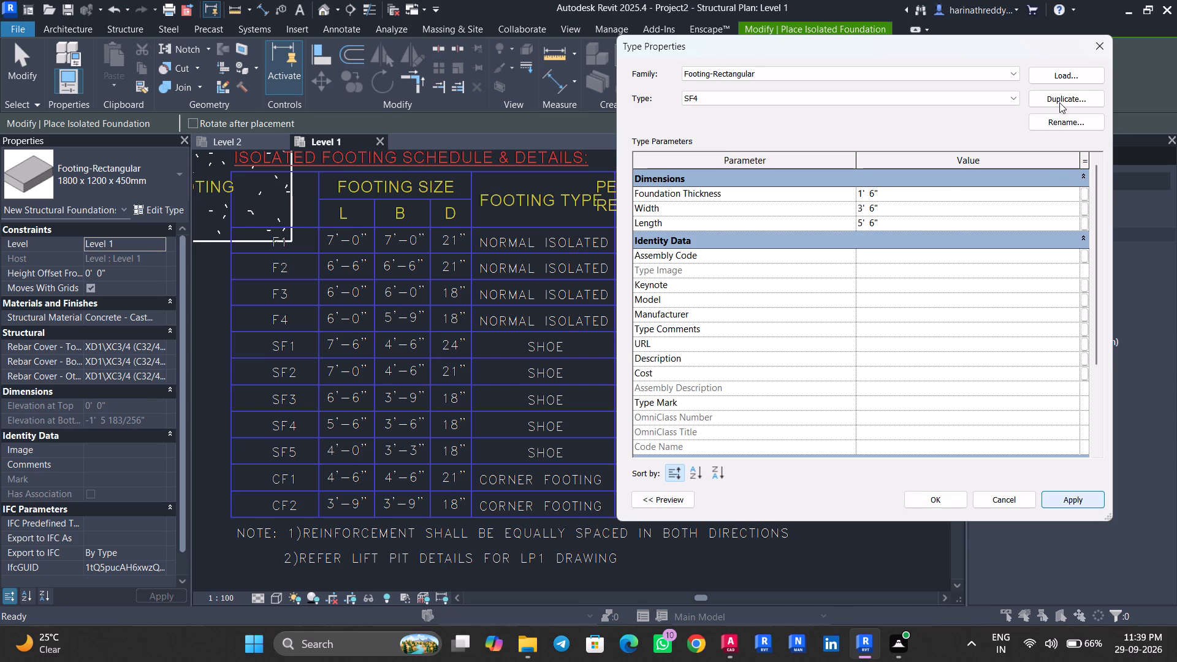
# Duplicate the SF4 footing type as SF5.
pyautogui.click(1061, 102)
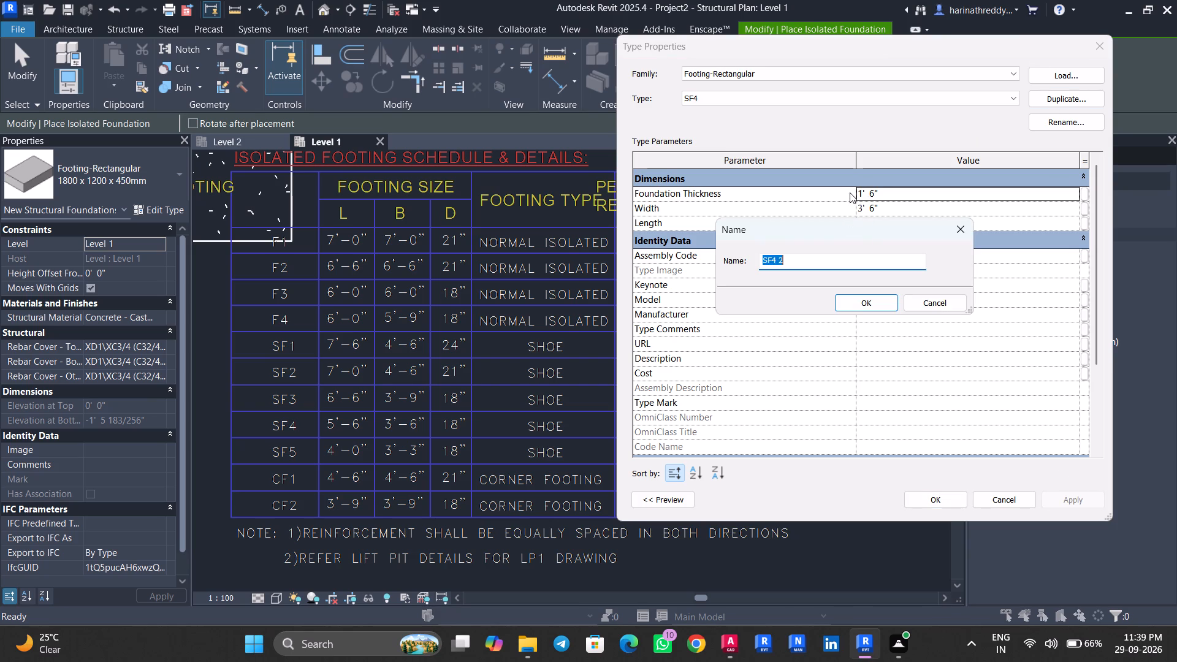
pyautogui.press('s')
pyautogui.press('f')
pyautogui.press('5')
pyautogui.click(854, 306)
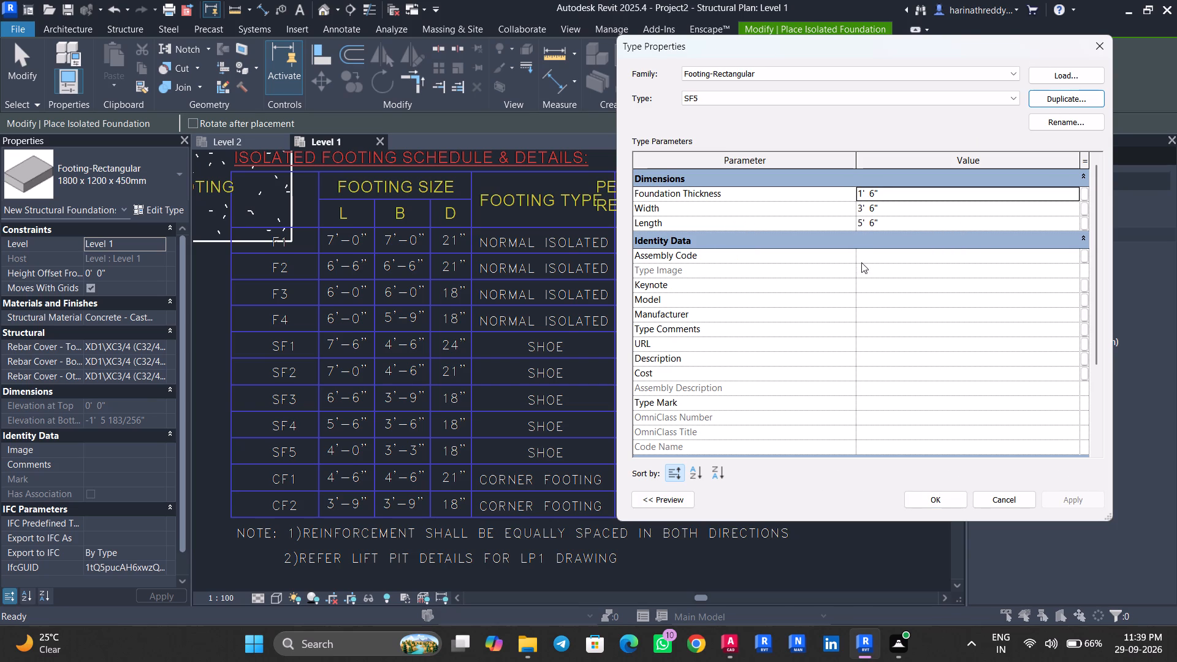
# Apply a length of 4', a width of 3'3" and a foundation thickness of 18" to the SF5 footing type.
pyautogui.click(891, 220)
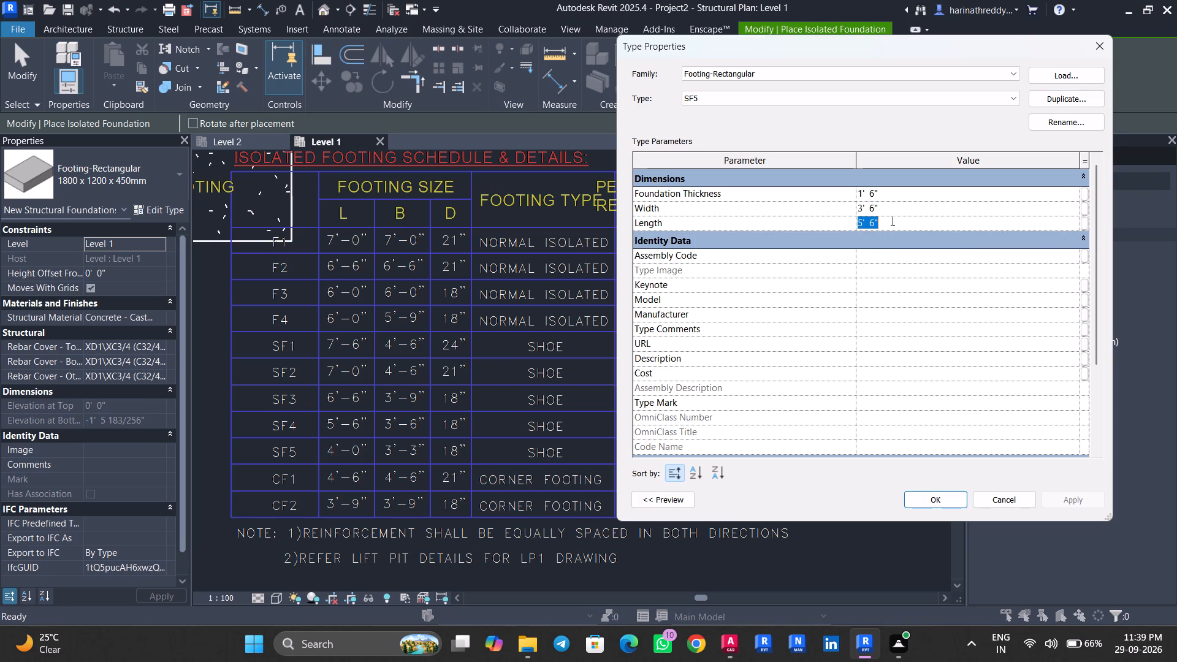
pyautogui.write("4'")
pyautogui.press('Return')
pyautogui.click(897, 208)
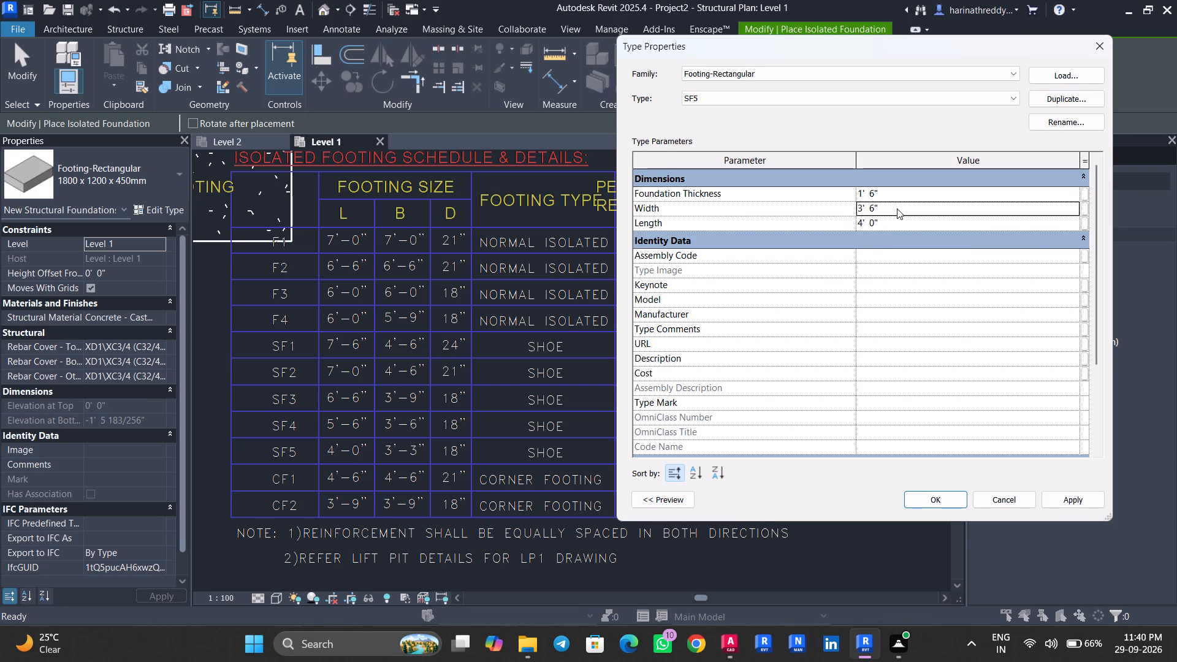
pyautogui.write('3\'3"')
pyautogui.press('Return')
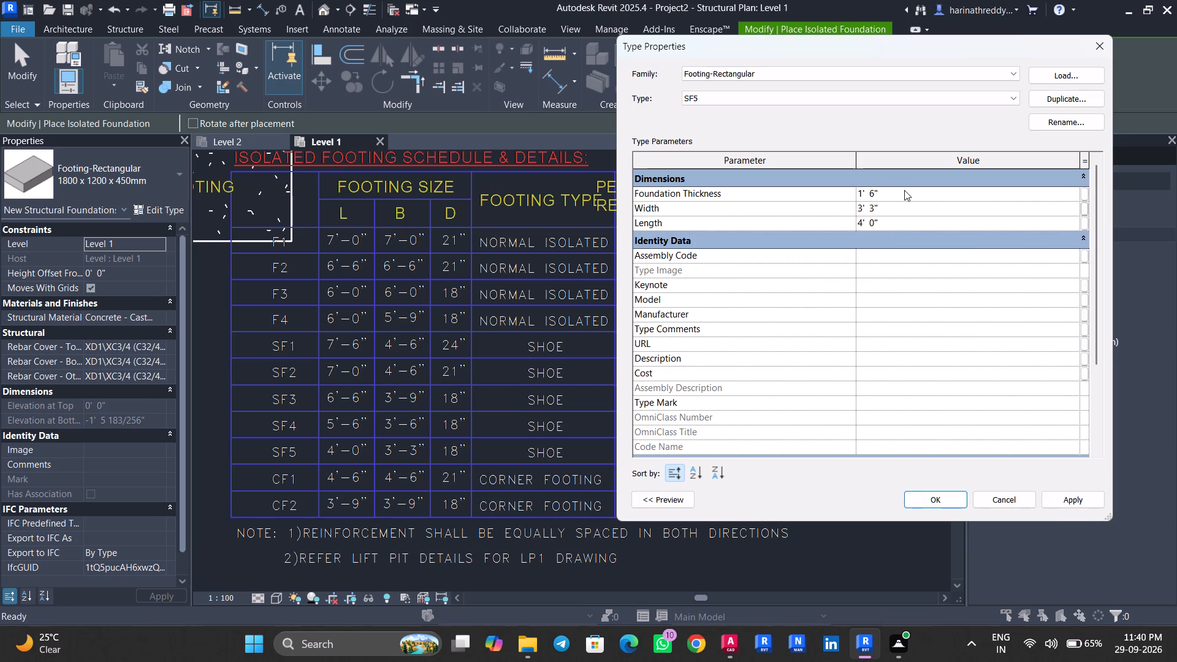
pyautogui.click(905, 188)
pyautogui.write('18')
pyautogui.hotkey('shift', '"')
pyautogui.press('Return')
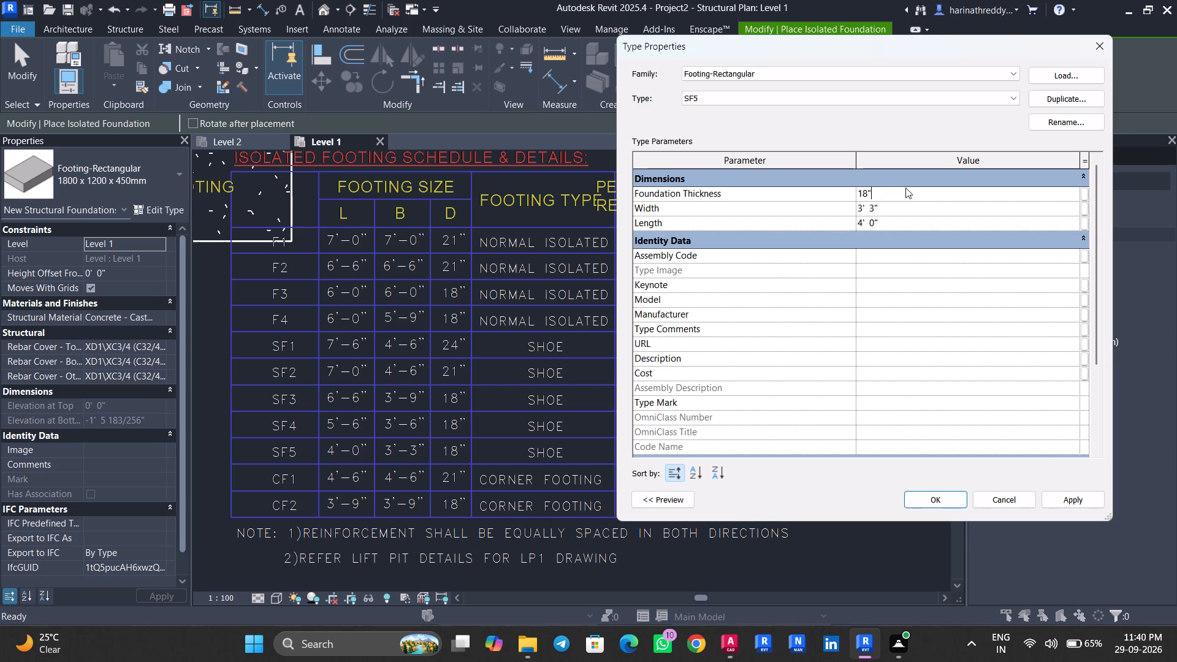
pyautogui.click(1089, 504)
# Duplicate the SF5 footing type as CF1.
pyautogui.click(1054, 101)
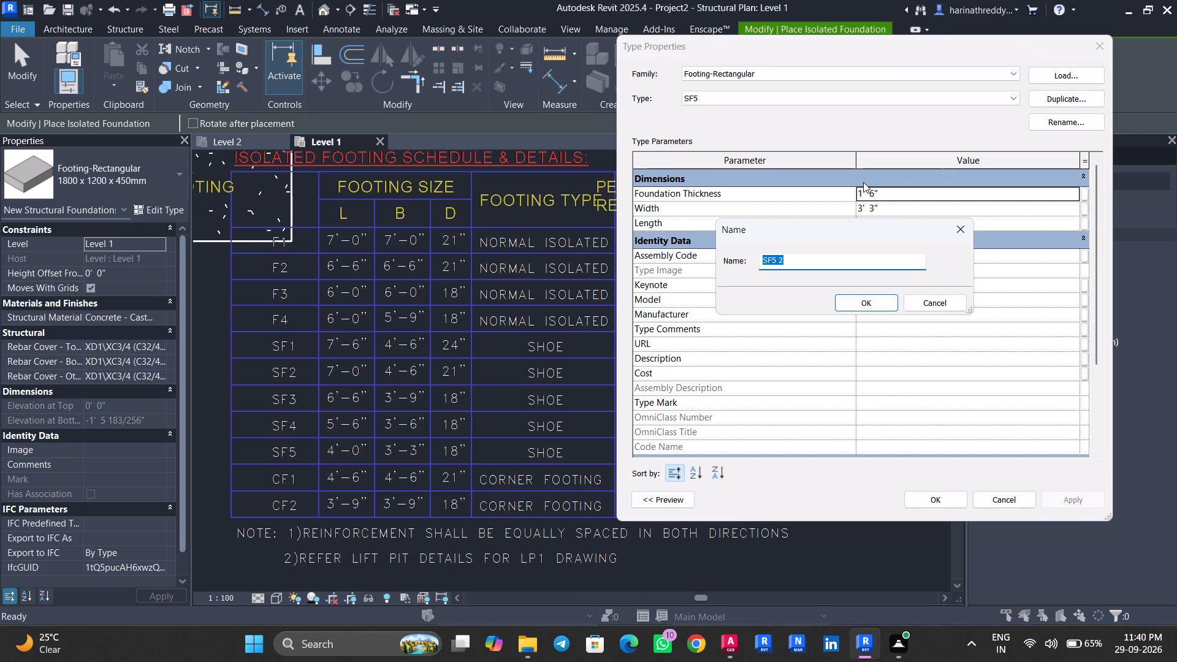
pyautogui.write('CF1')
pyautogui.click(855, 305)
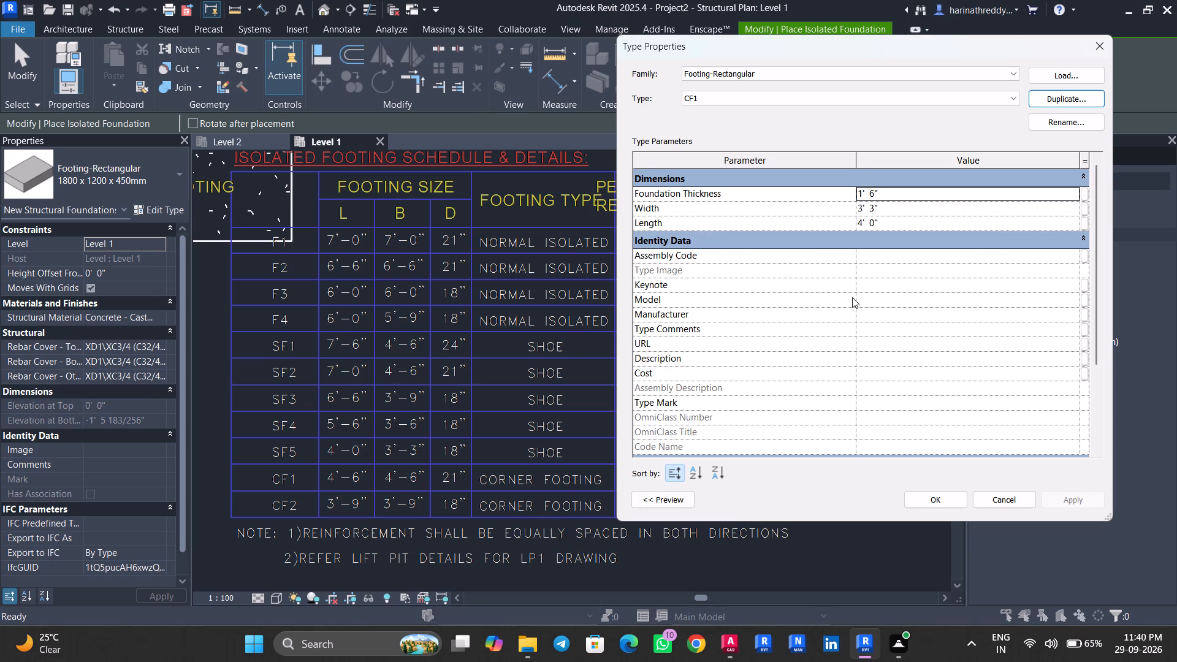
# Apply a length of 4'6", a width of 4'6" and a foundation thickness of 21" to the CF1 footing type.
pyautogui.click(896, 216)
pyautogui.write('4\'6"')
pyautogui.press('Return')
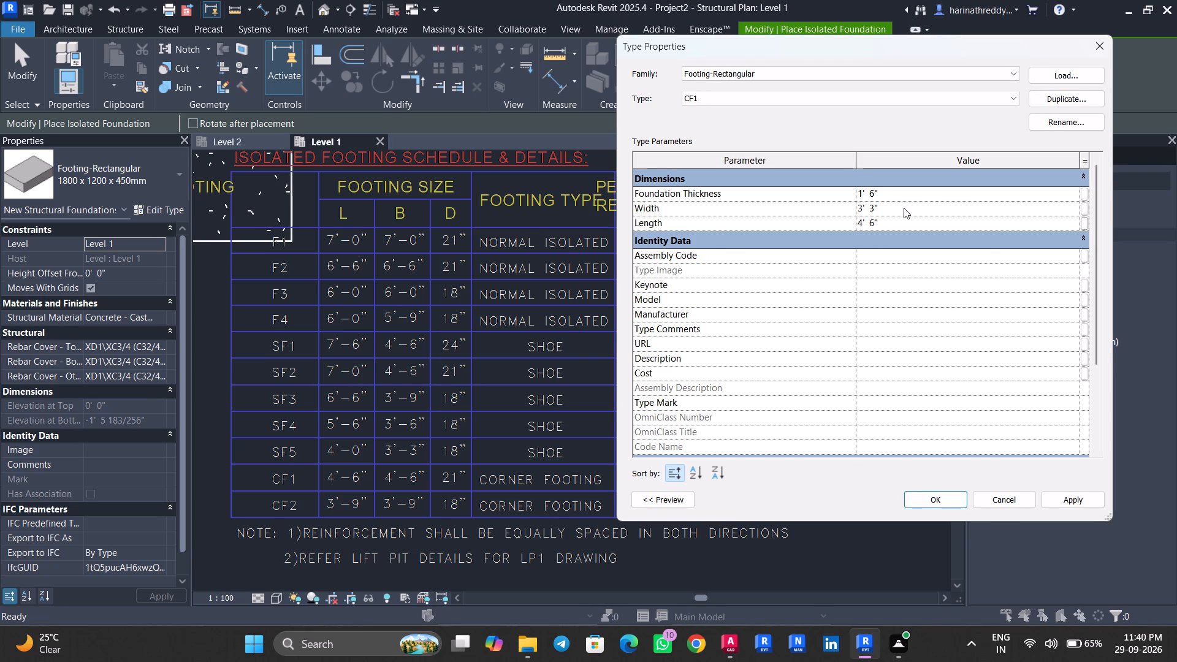
pyautogui.click(902, 205)
pyautogui.write('4\'6"')
pyautogui.press('Return')
pyautogui.click(908, 196)
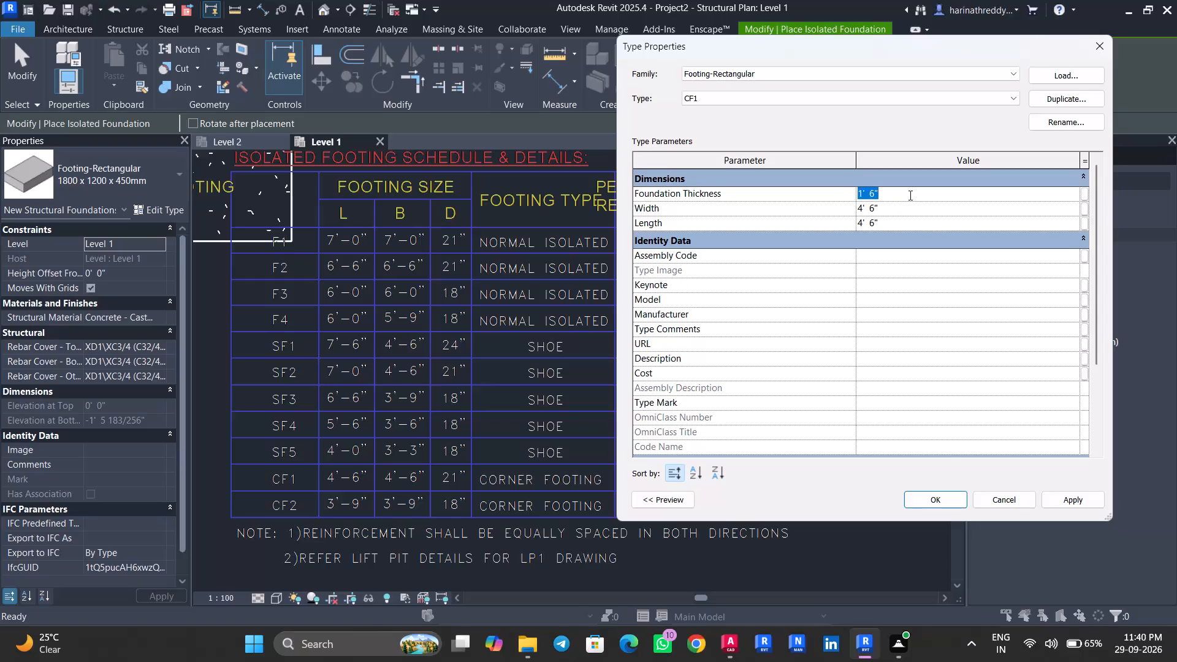
pyautogui.write('21"')
pyautogui.press('Return')
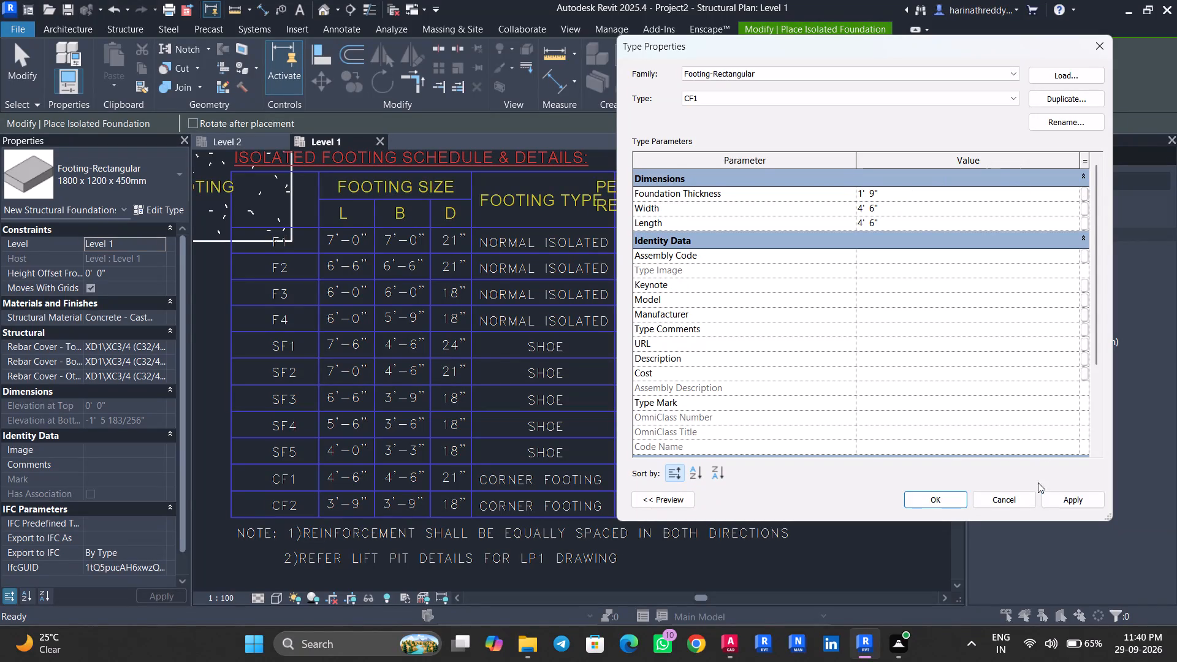
pyautogui.click(1054, 503)
# Duplicate the CF1 footing type as CF2.
pyautogui.click(1059, 101)
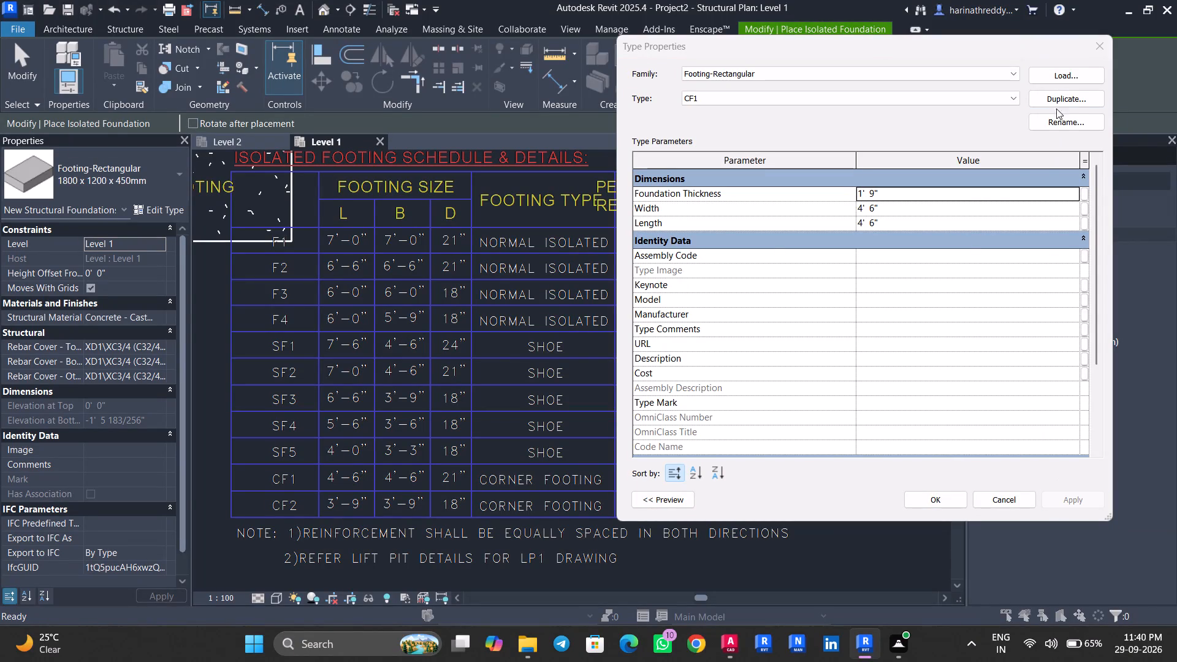
pyautogui.write('CF')
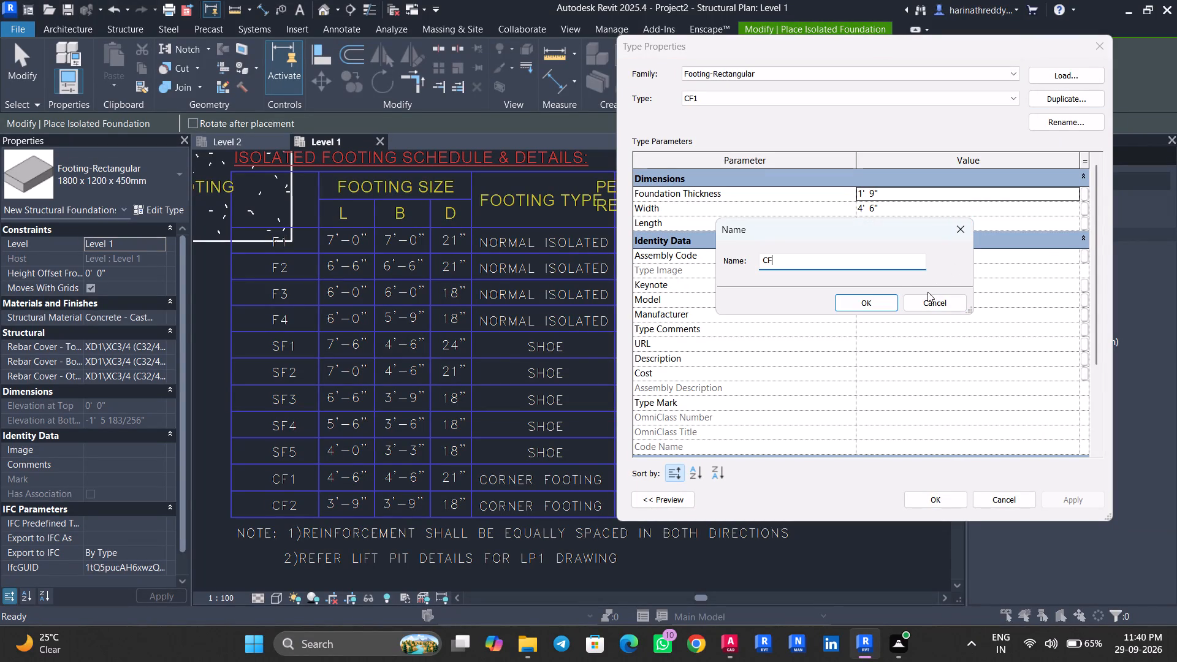
pyautogui.press('2')
pyautogui.click(857, 309)
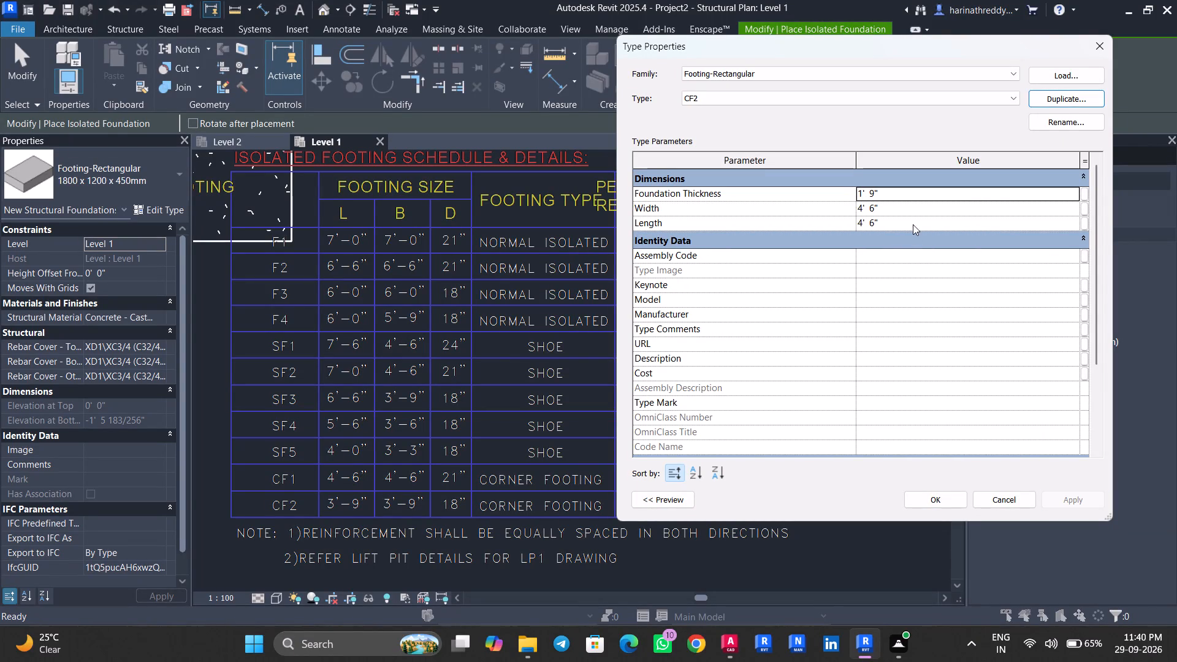
# Set the CF2 footing type to 3'9" length, 3'9" width and 18" foundation thickness, and accept the type properties.
pyautogui.click(913, 224)
pyautogui.write("3'9")
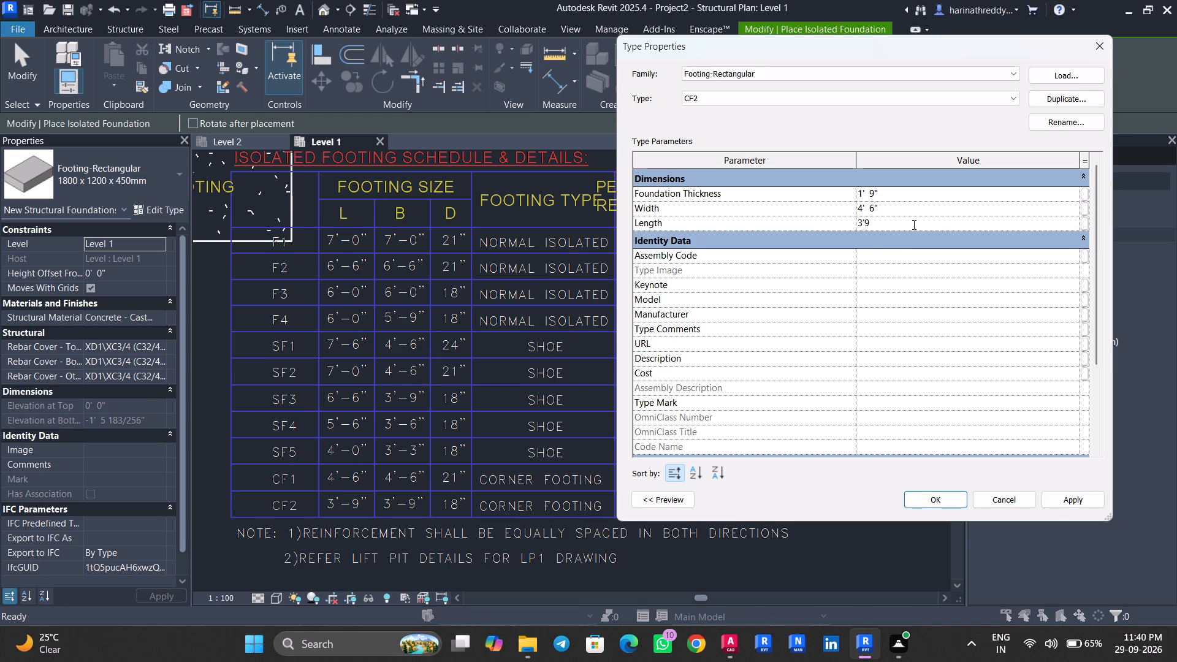
pyautogui.hotkey('shift', '"')
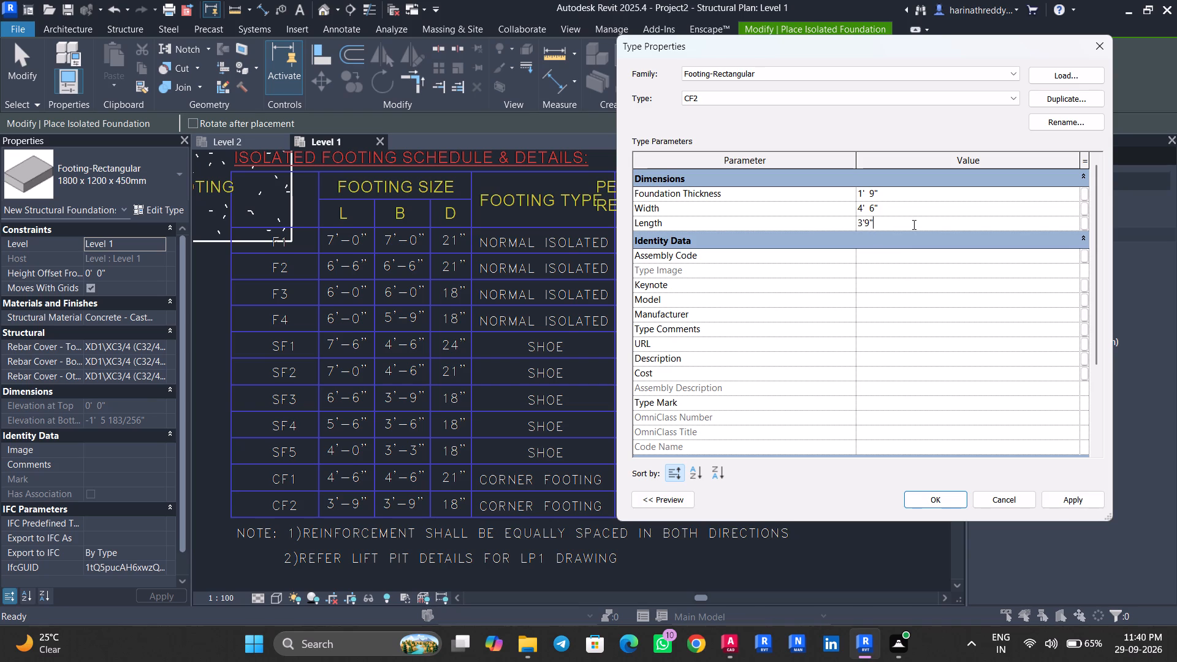
pyautogui.click(913, 224)
pyautogui.click(917, 199)
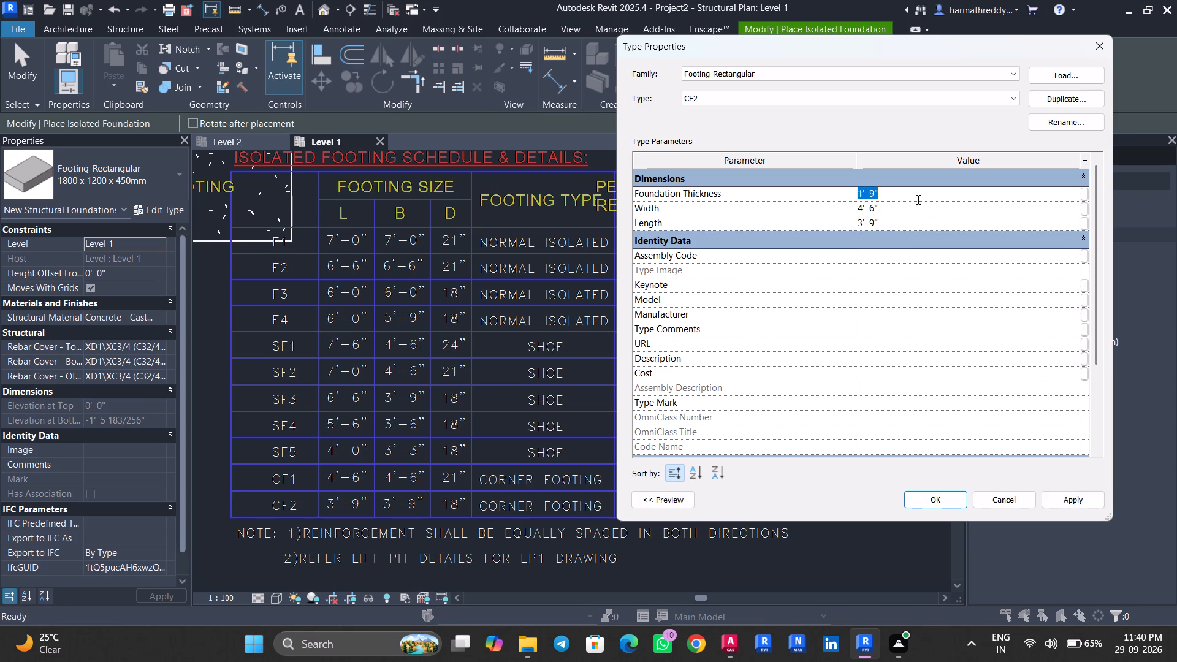
pyautogui.click(917, 205)
pyautogui.write('3\'9"')
pyautogui.press('Return')
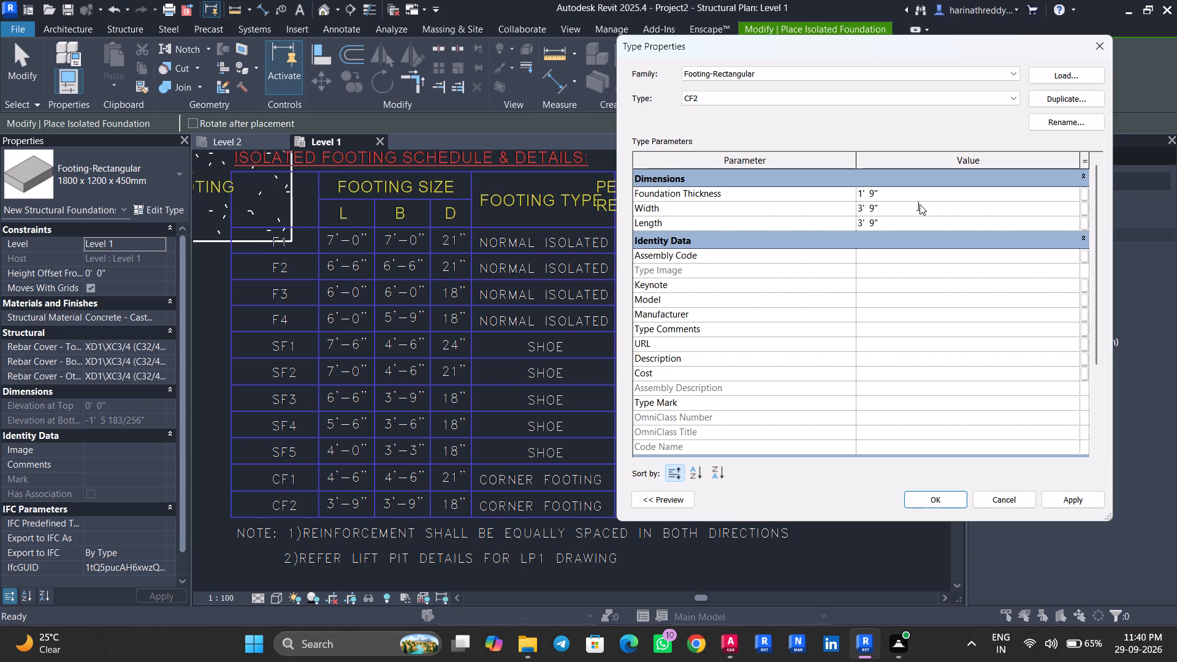
pyautogui.click(920, 198)
pyautogui.write('18"')
pyautogui.press('Return')
pyautogui.click(1067, 493)
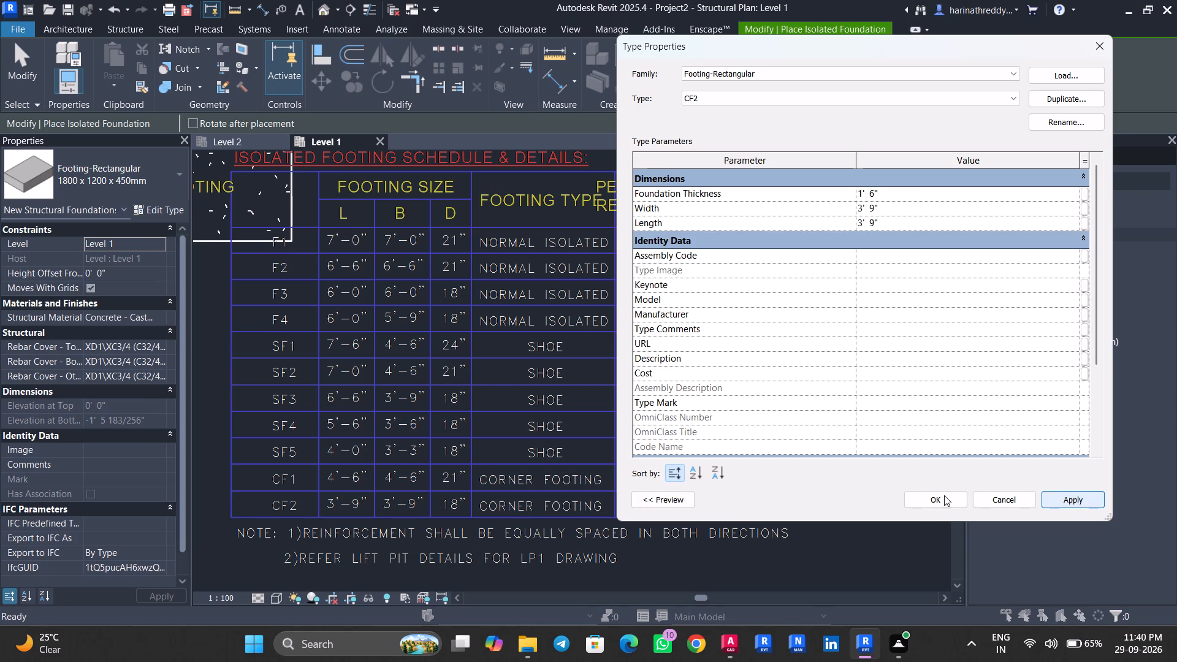
pyautogui.click(935, 500)
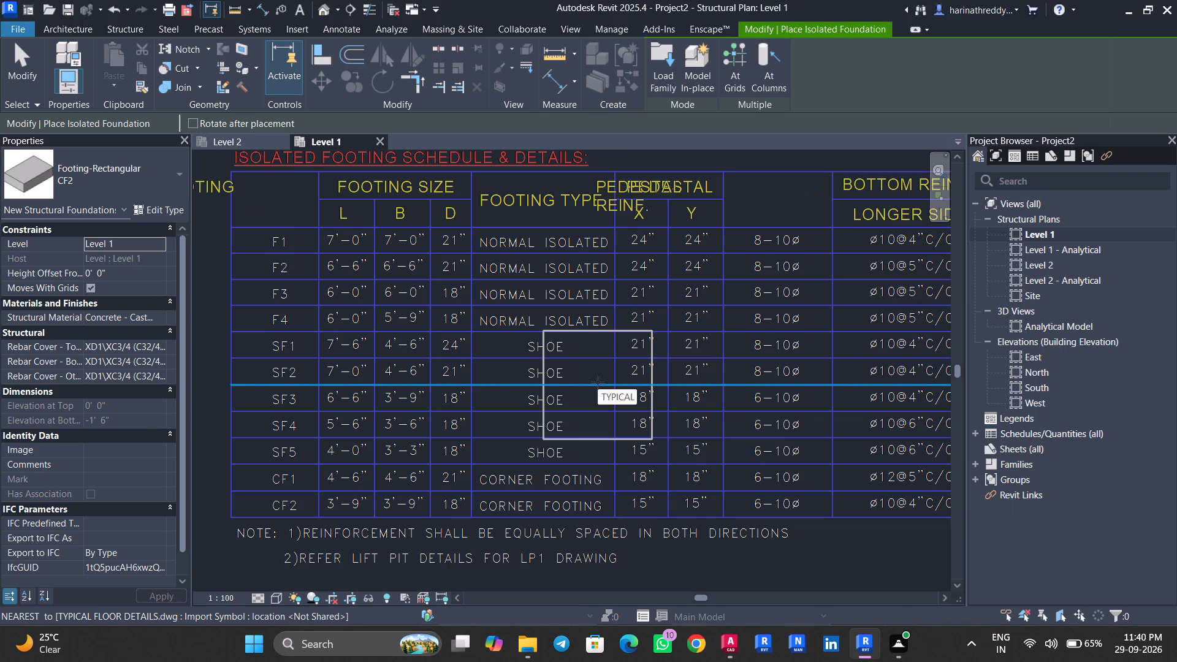
# Check the list of available Footing-Rectangular types and exit isolated footing placement.
pyautogui.click(95, 181)
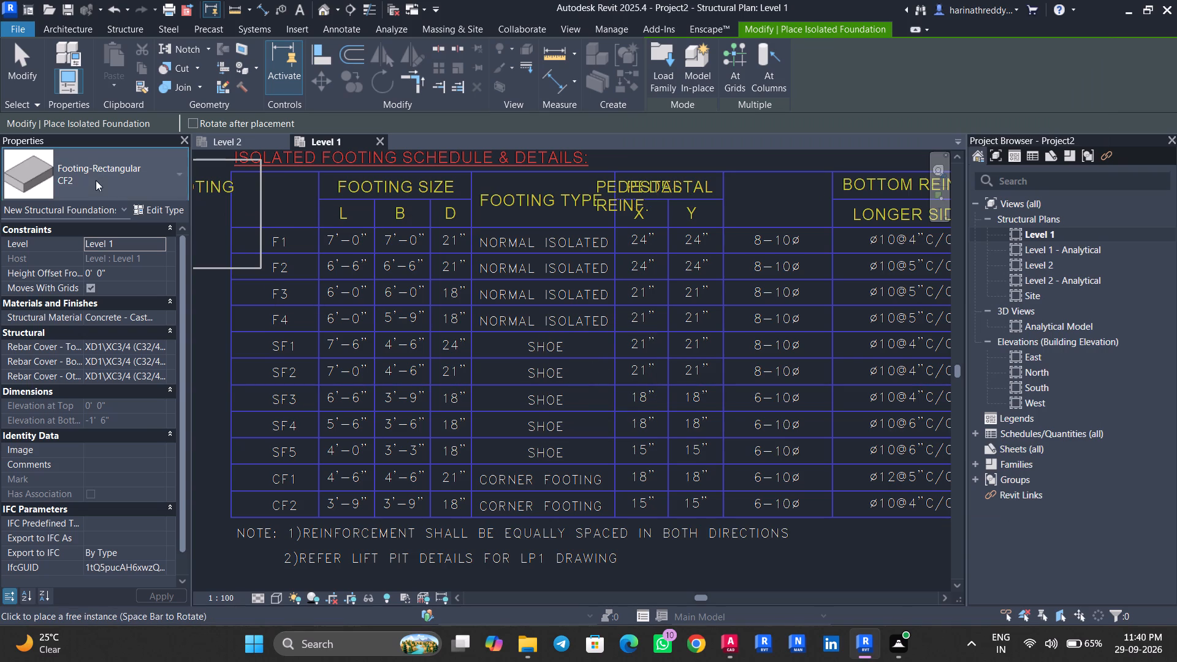
pyautogui.scroll(-4, 16, 367)
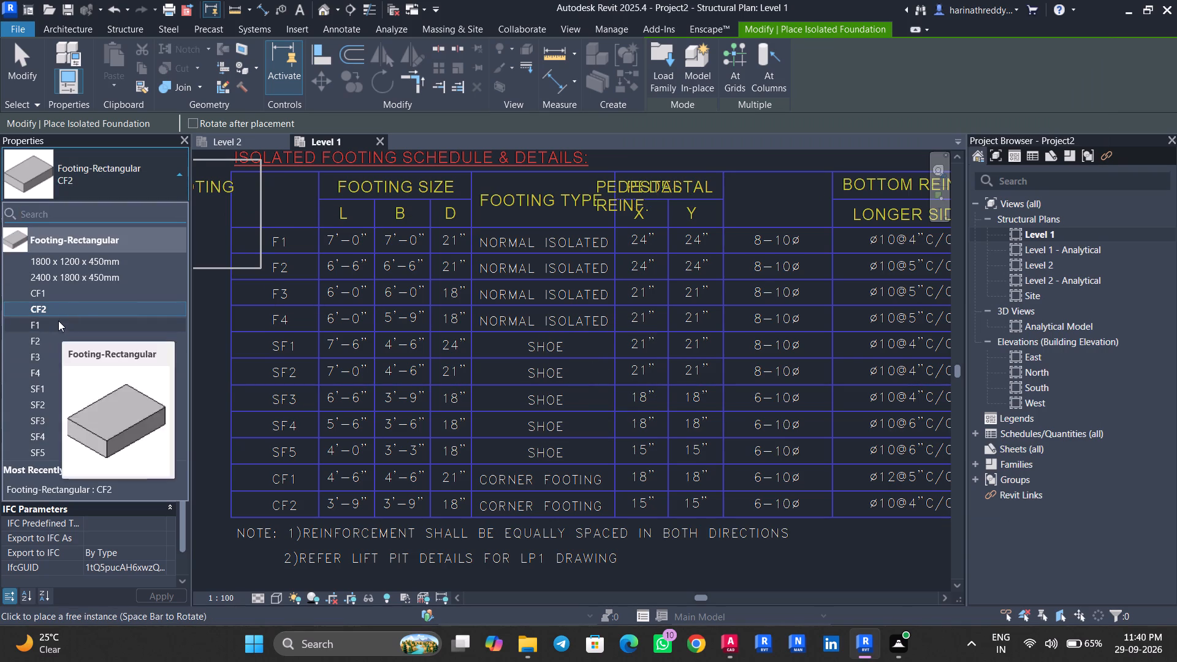
pyautogui.press('Escape')
pyautogui.click(124, 185)
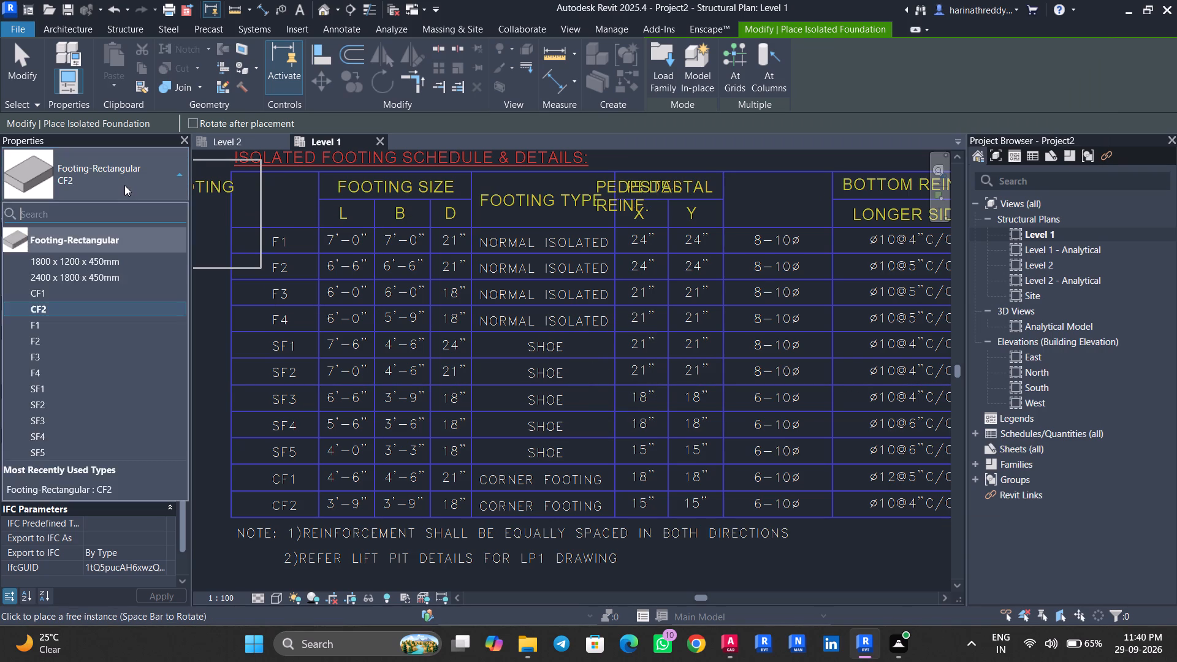
pyautogui.press('Escape')
pyautogui.press('Escape')
pyautogui.press('Escape')
pyautogui.press('Escape')
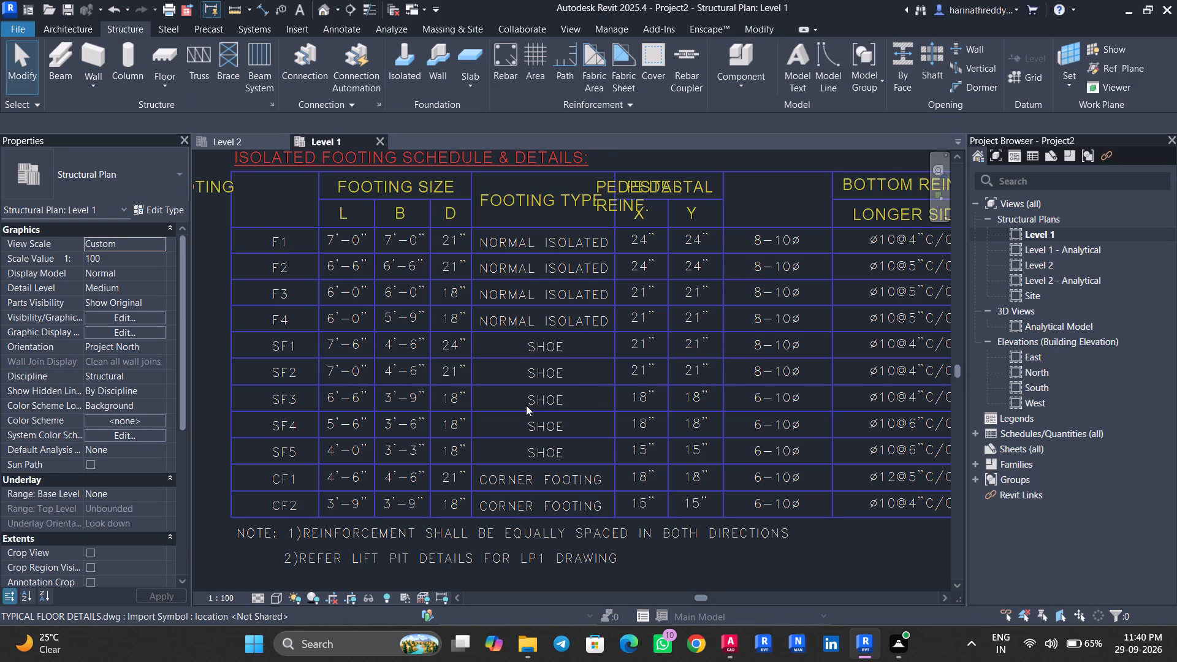
# Examine the pedestal and bottom reinforcement columns of the isolated footing schedule.
pyautogui.scroll(-3, 526, 405)
pyautogui.moveTo(710, 409); pyautogui.dragTo(684, 416, button='middle')
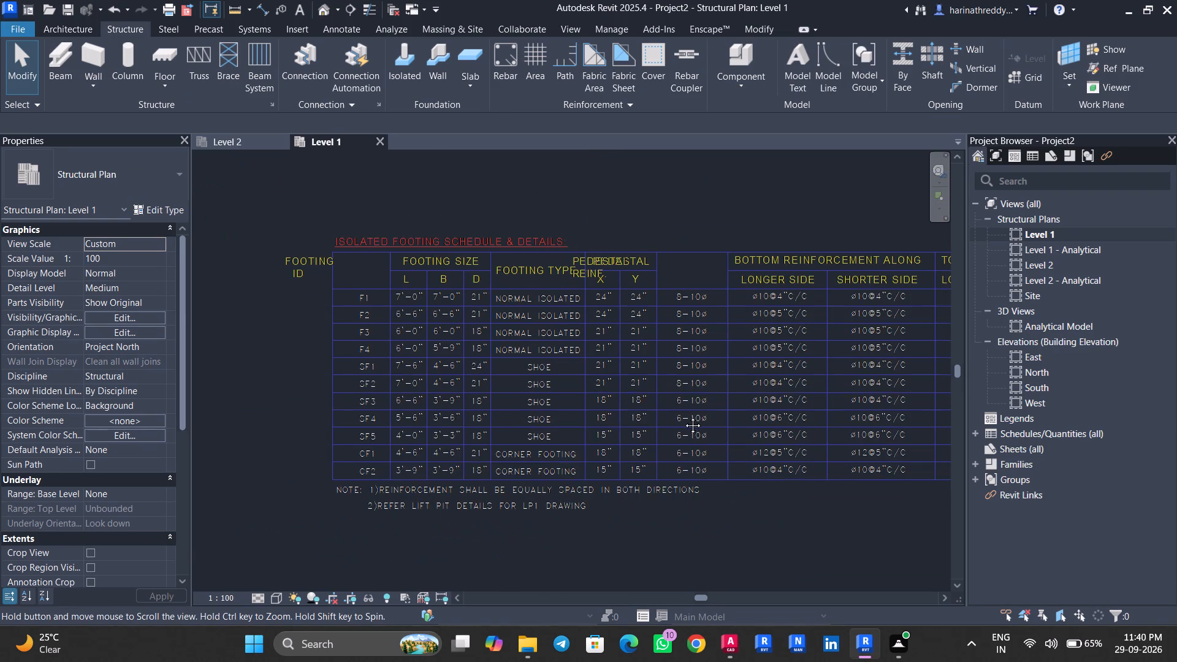
pyautogui.moveTo(684, 416); pyautogui.dragTo(671, 420, button='middle')
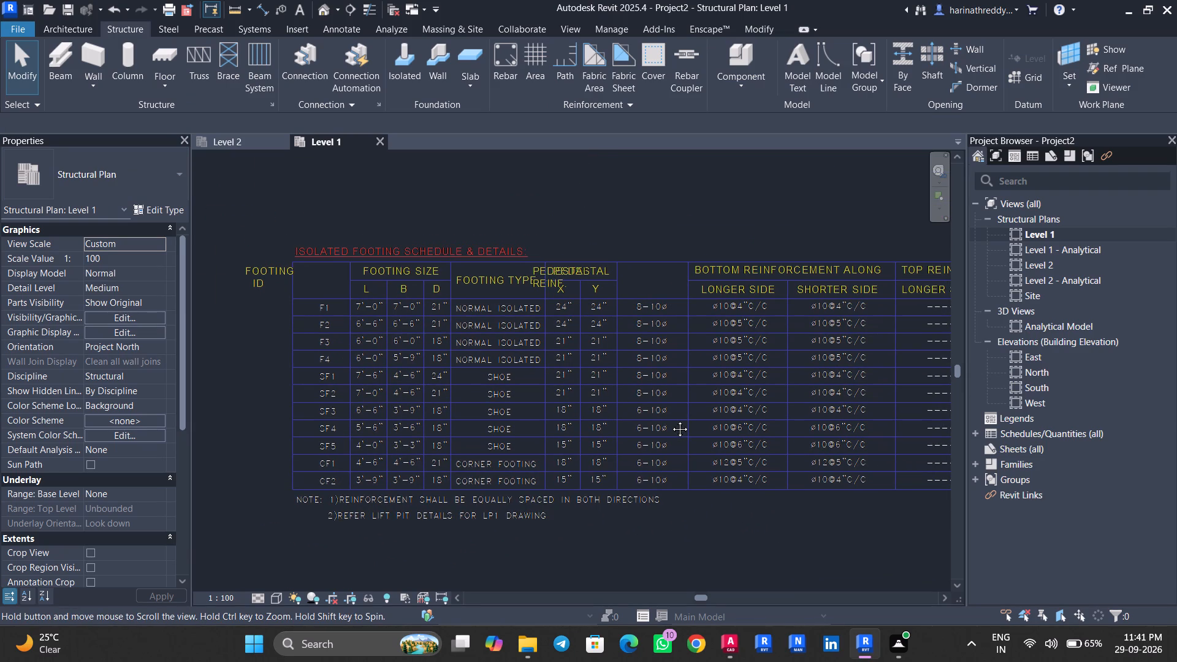
pyautogui.moveTo(671, 420); pyautogui.dragTo(593, 420, button='middle')
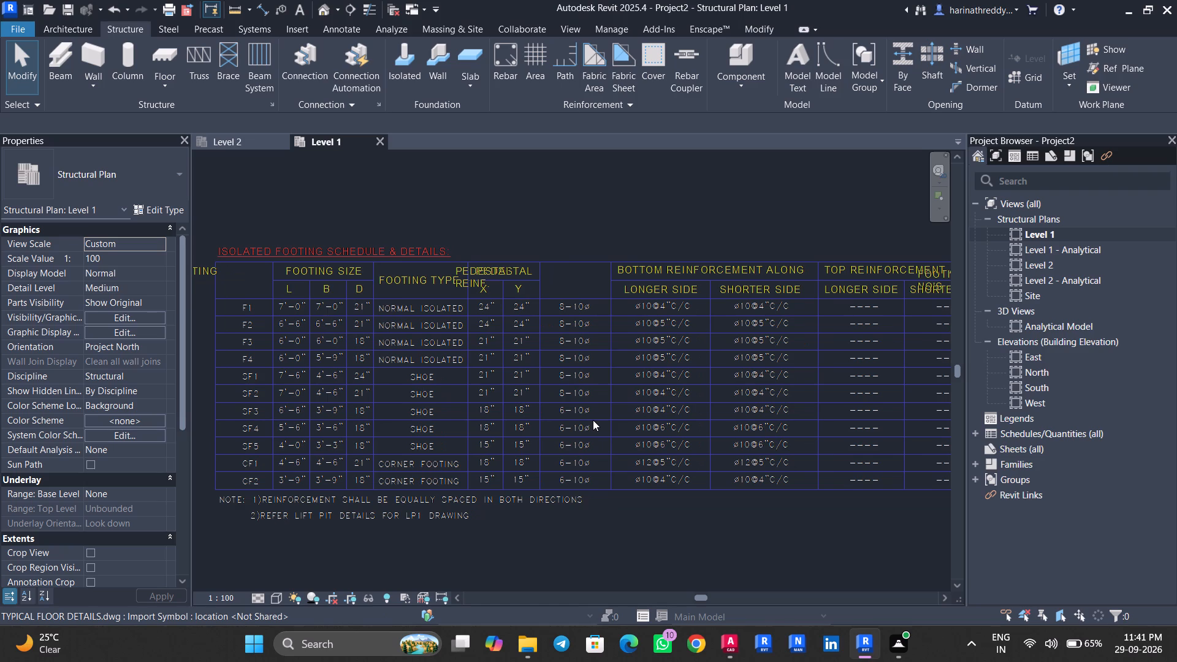
pyautogui.scroll(-4, 593, 420)
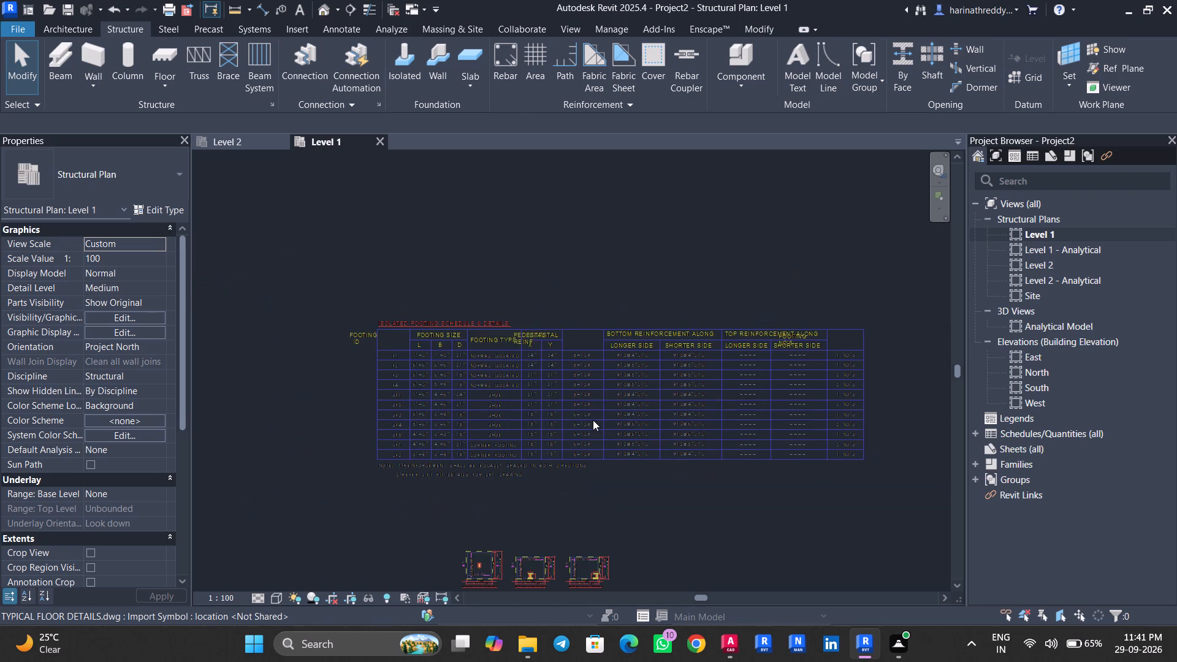
pyautogui.scroll(-1, 593, 420)
# Examine the typical plan and section X-X of the isolated footing, including its pedestal, column and P.C.C. bed.
pyautogui.moveTo(684, 501); pyautogui.dragTo(613, 349, button='middle')
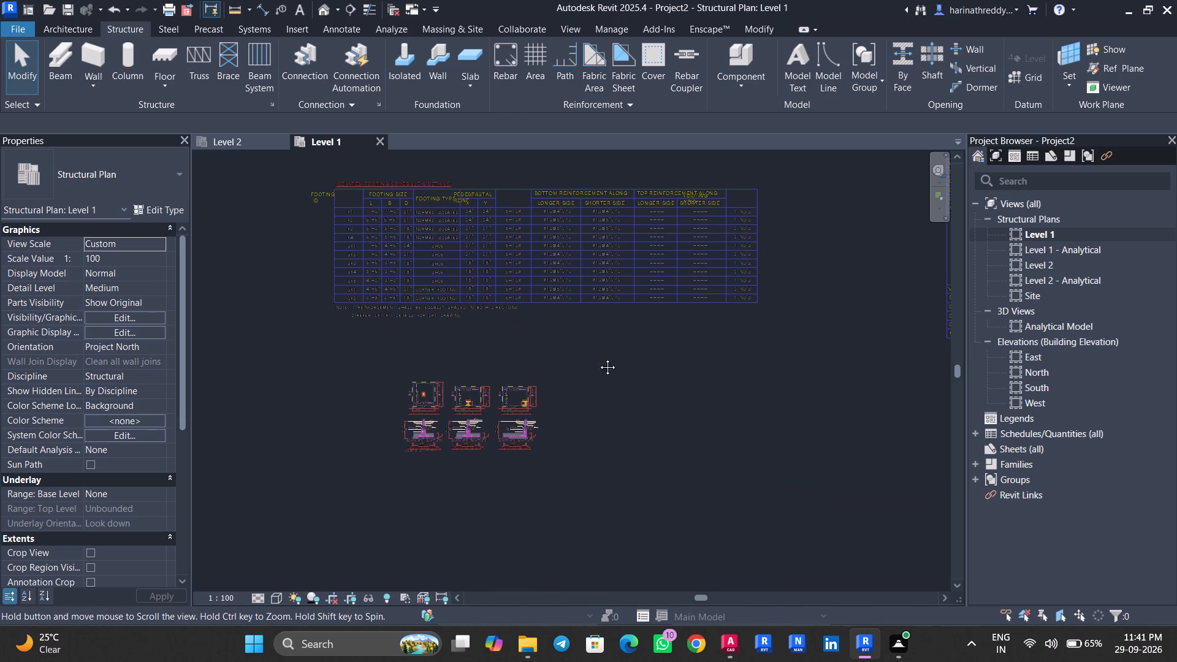
pyautogui.scroll(1, 406, 432)
pyautogui.scroll(-1, 408, 430)
pyautogui.scroll(1, 414, 424)
pyautogui.scroll(-1, 416, 422)
pyautogui.scroll(14, 422, 415)
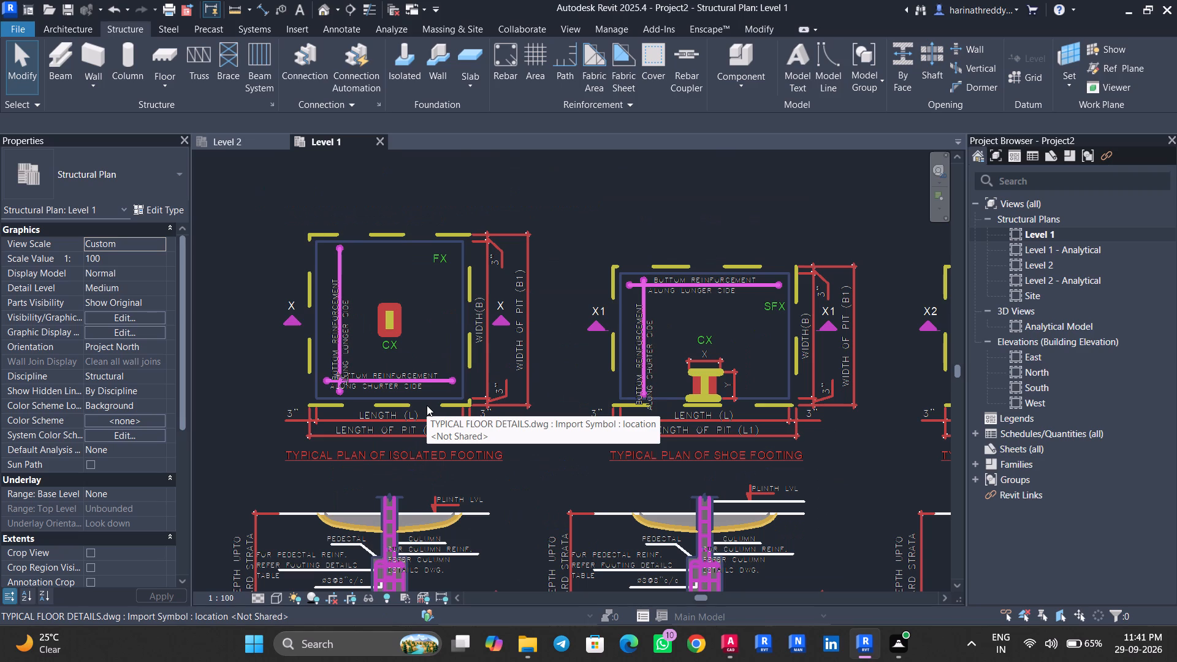
pyautogui.scroll(-3, 427, 405)
pyautogui.scroll(8, 400, 547)
pyautogui.moveTo(402, 526); pyautogui.dragTo(417, 473, button='middle')
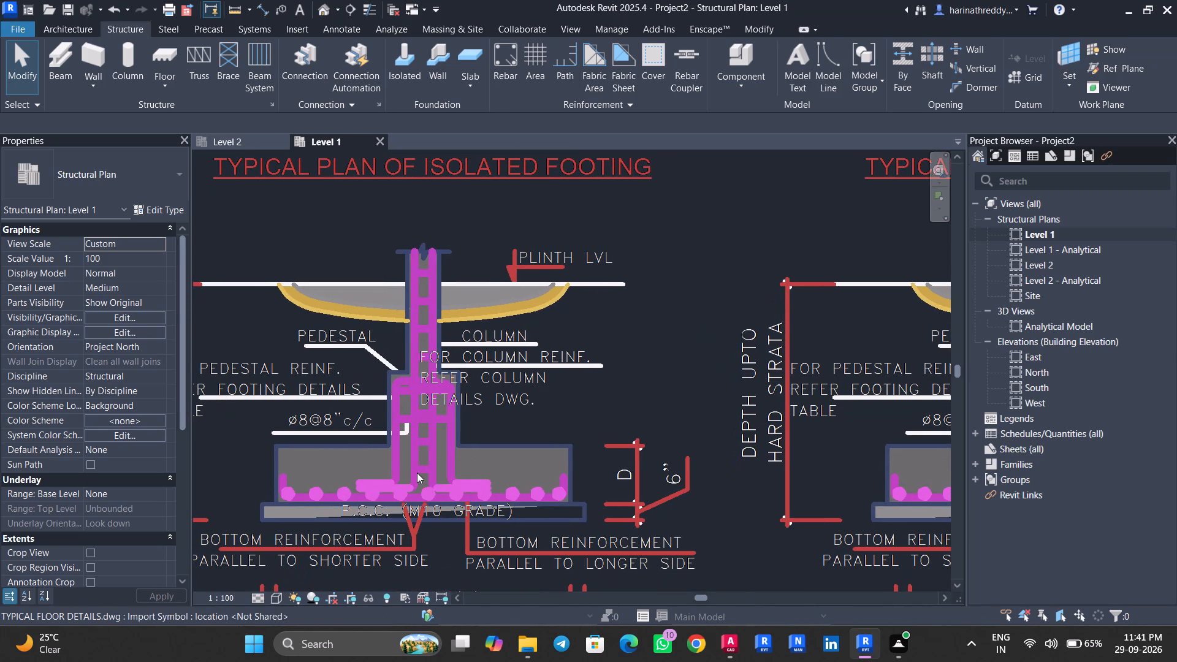
pyautogui.scroll(-3, 417, 473)
pyautogui.press('Escape')
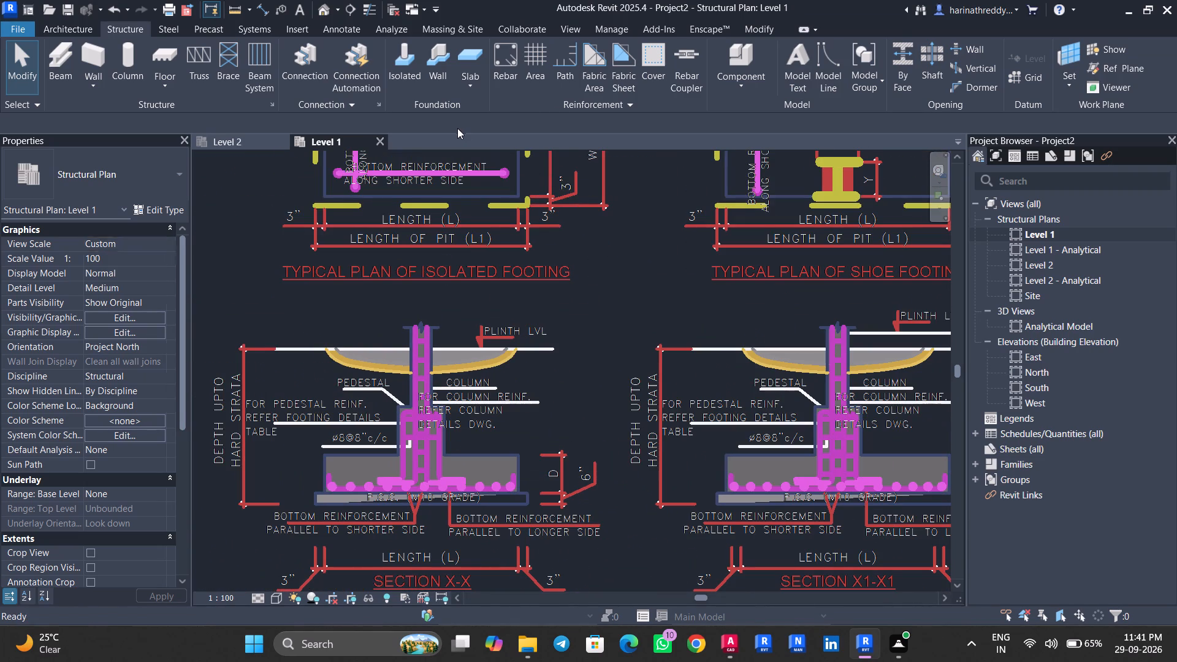
pyautogui.press('Escape')
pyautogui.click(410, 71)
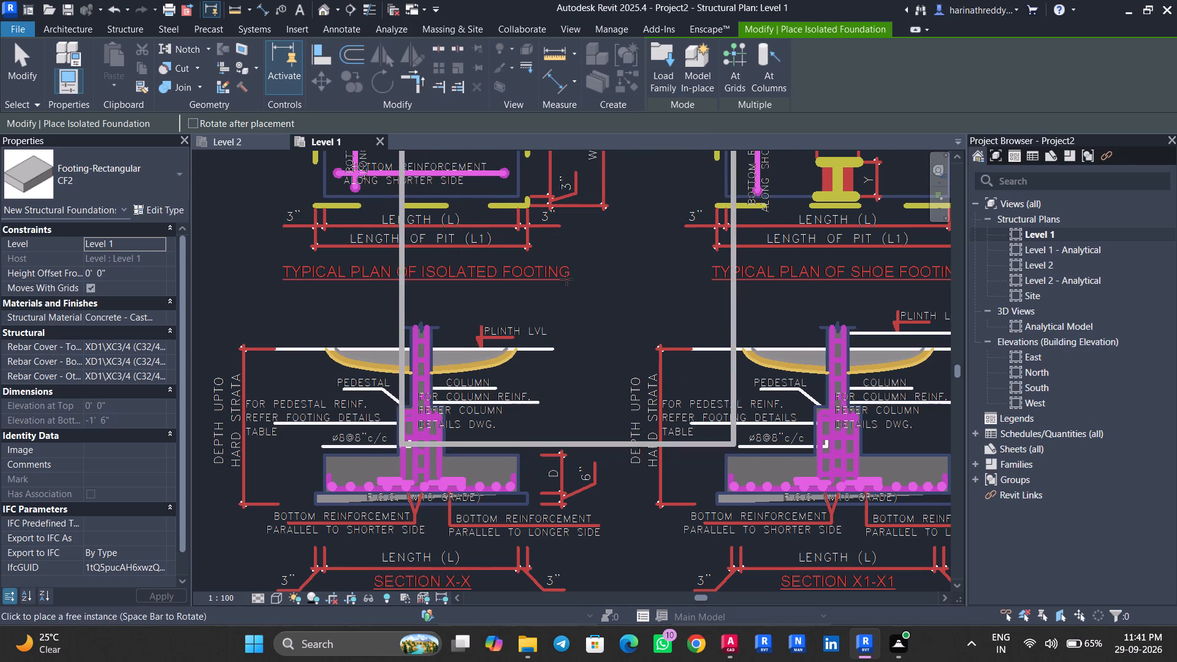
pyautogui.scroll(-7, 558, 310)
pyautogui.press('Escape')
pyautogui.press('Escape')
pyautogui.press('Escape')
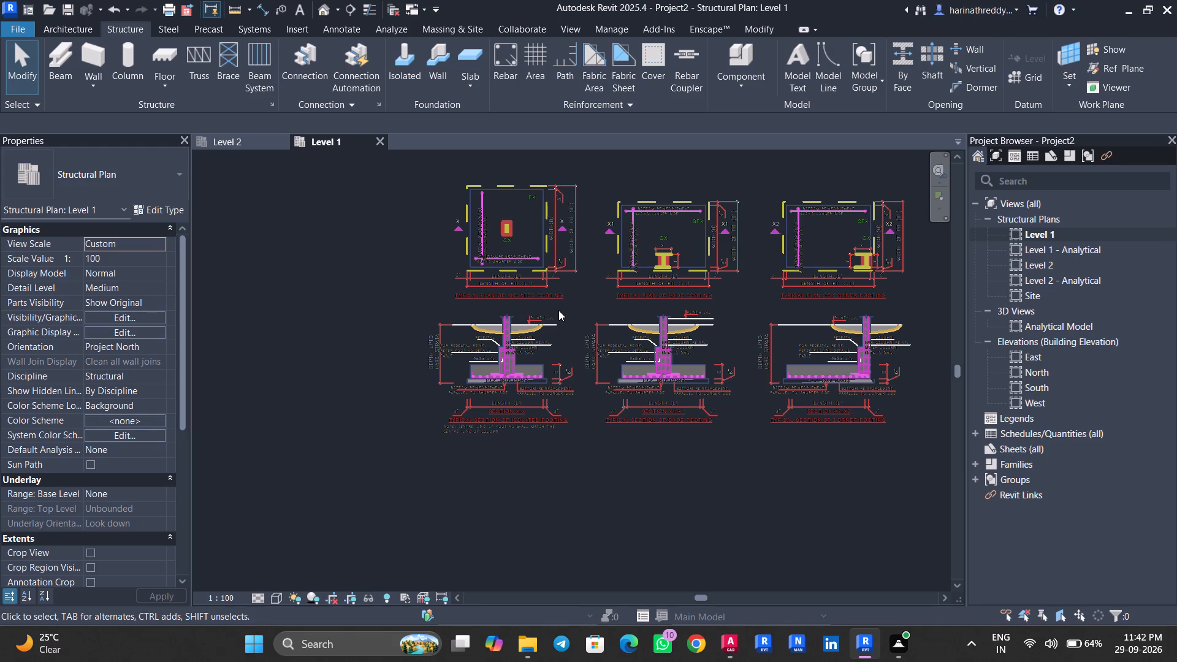
# Check the list of available Footing-Rectangular types for isolated foundations and exit the placement command.
pyautogui.scroll(10, 546, 368)
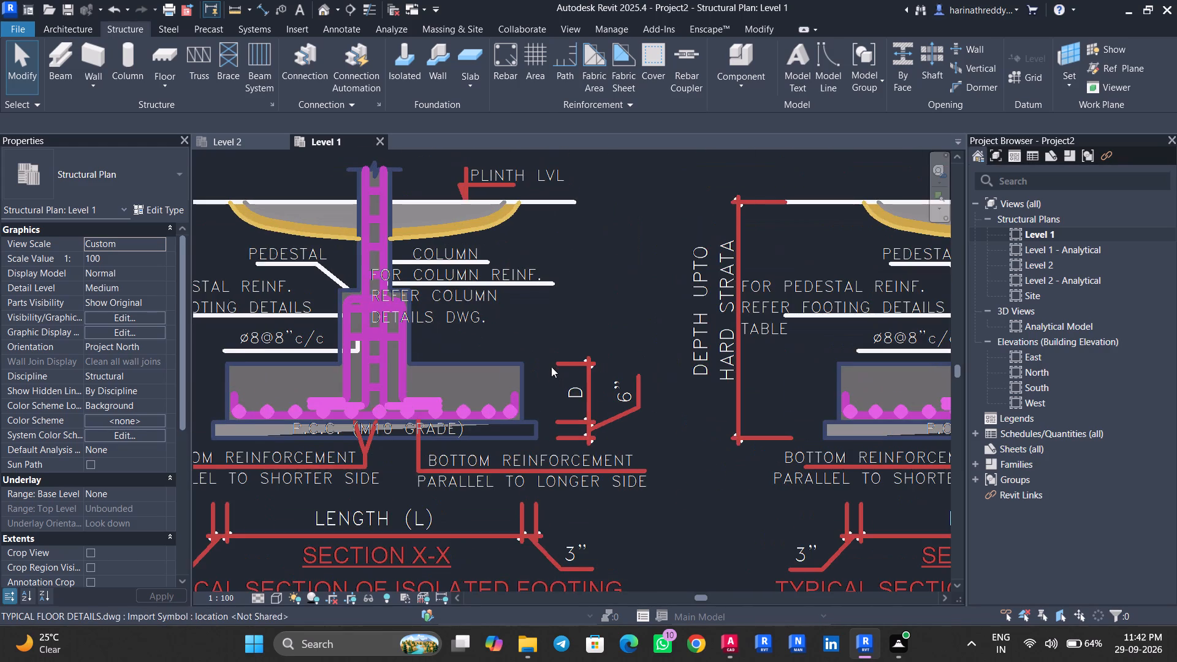
pyautogui.scroll(-4, 552, 365)
pyautogui.moveTo(555, 361); pyautogui.dragTo(486, 547, button='middle')
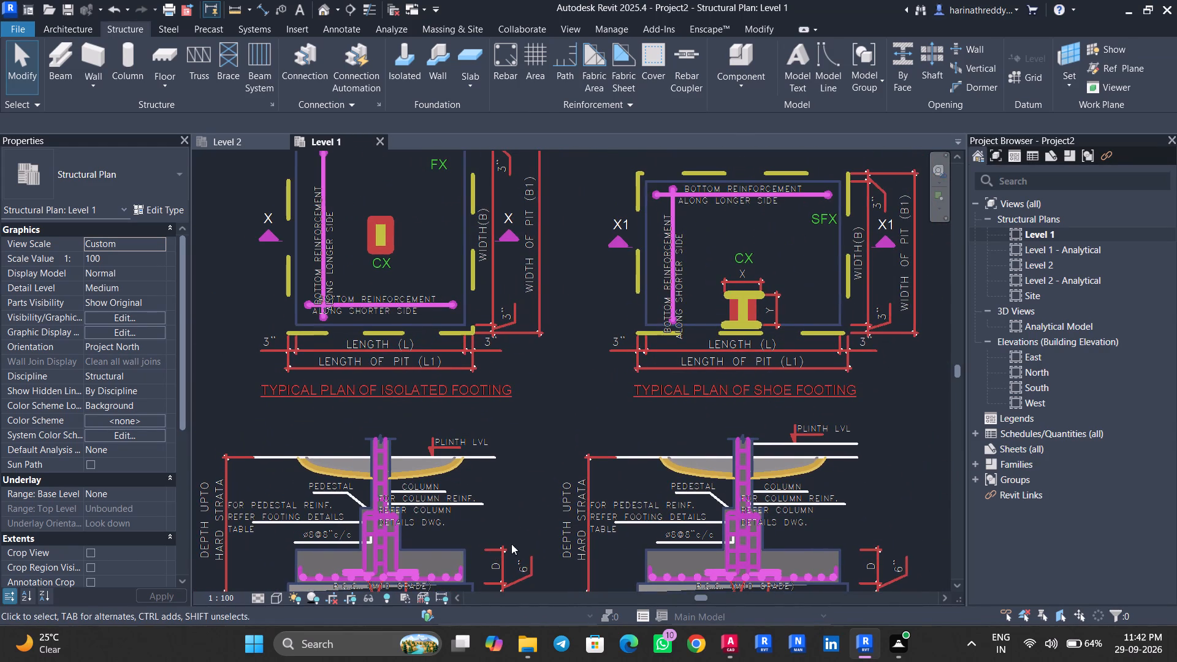
pyautogui.scroll(-6, 490, 472)
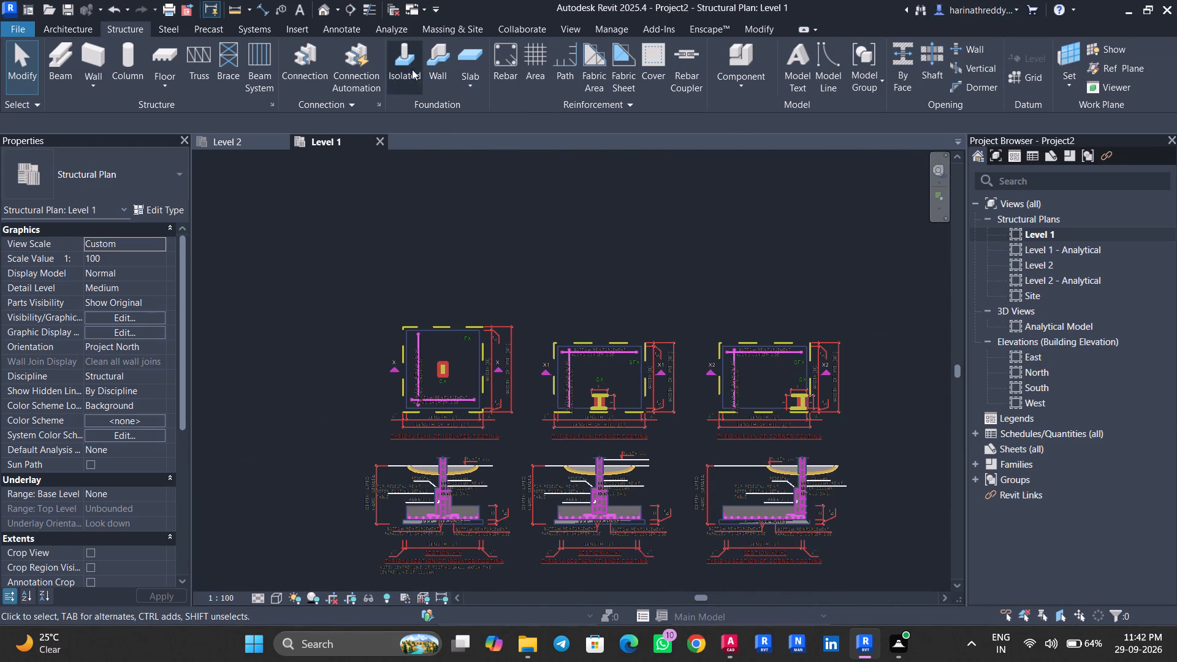
pyautogui.click(408, 69)
pyautogui.click(88, 194)
pyautogui.scroll(-3, 58, 351)
pyautogui.scroll(1, 58, 352)
pyautogui.scroll(-2, 58, 352)
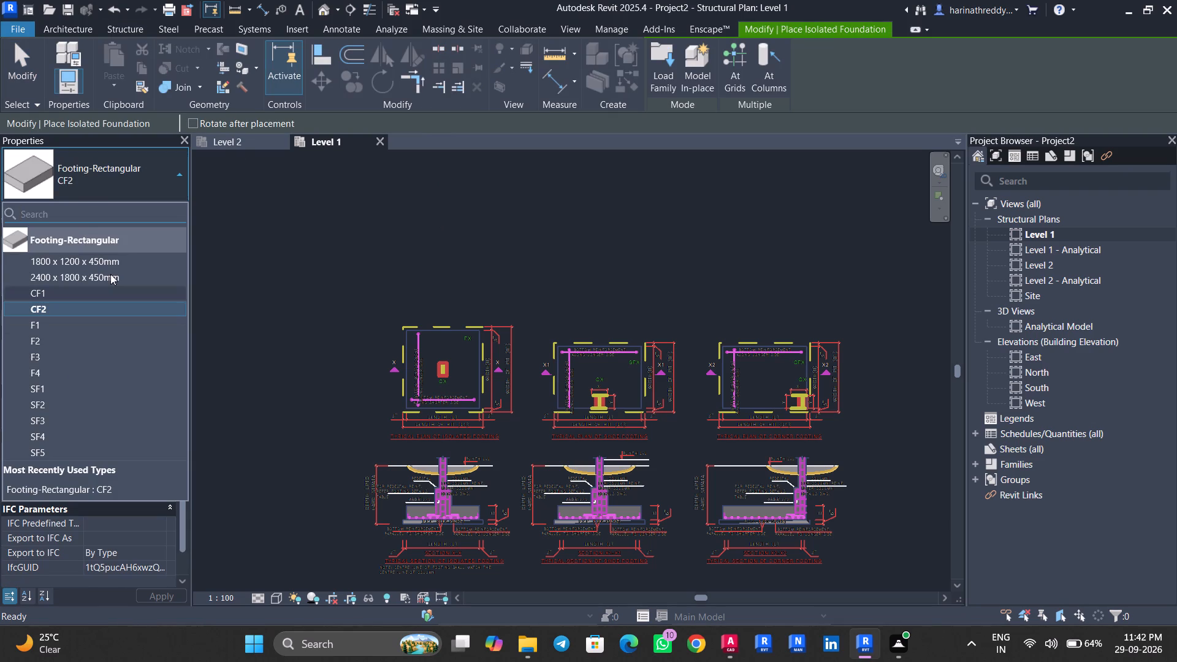
pyautogui.press('Escape')
pyautogui.press('Escape')
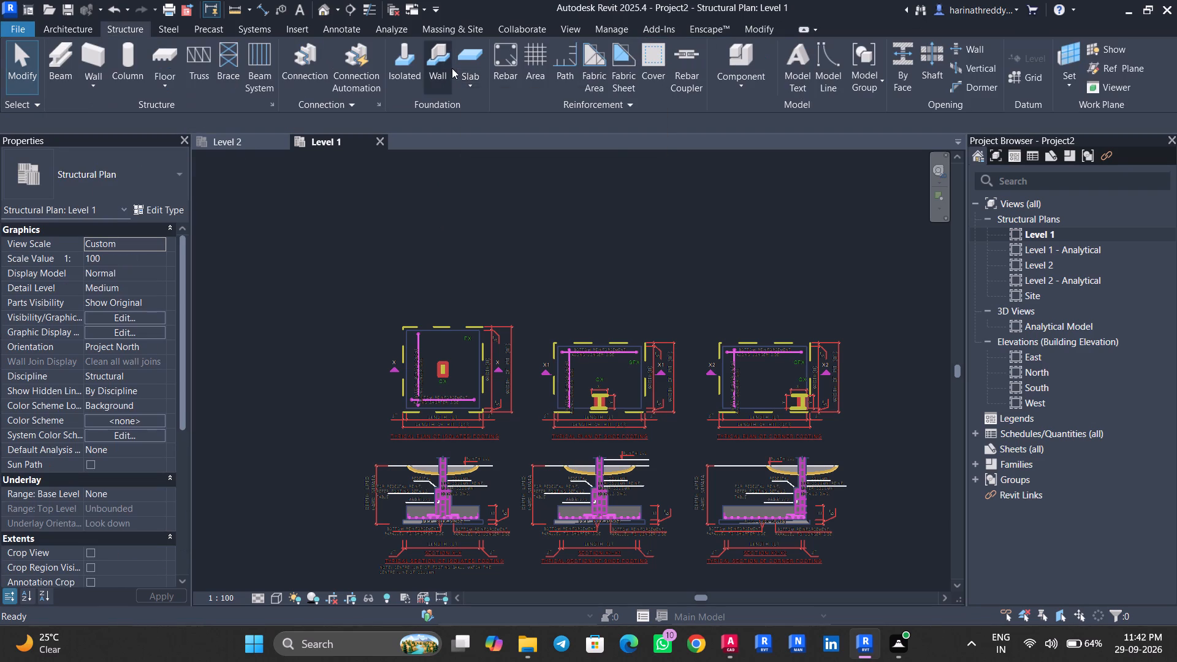
# Examine the pedestals in the isolated and shoe footing sections and refer back to the footing schedule.
pyautogui.scroll(10, 440, 495)
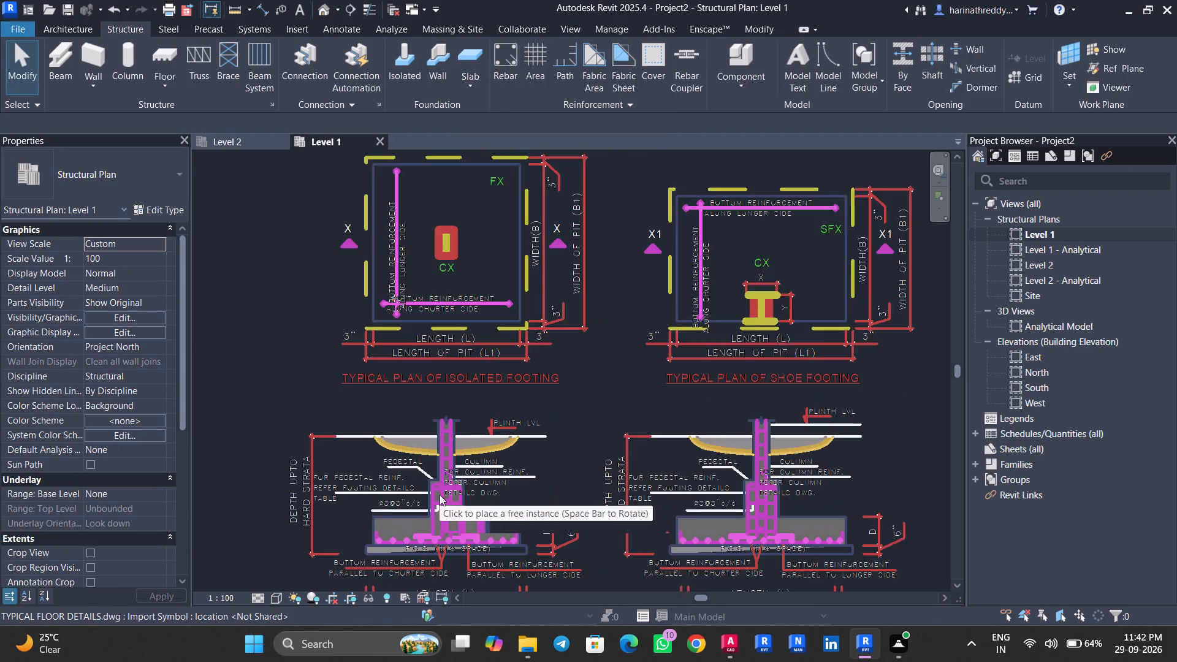
pyautogui.scroll(3, 440, 495)
pyautogui.moveTo(437, 495); pyautogui.dragTo(360, 430, button='middle')
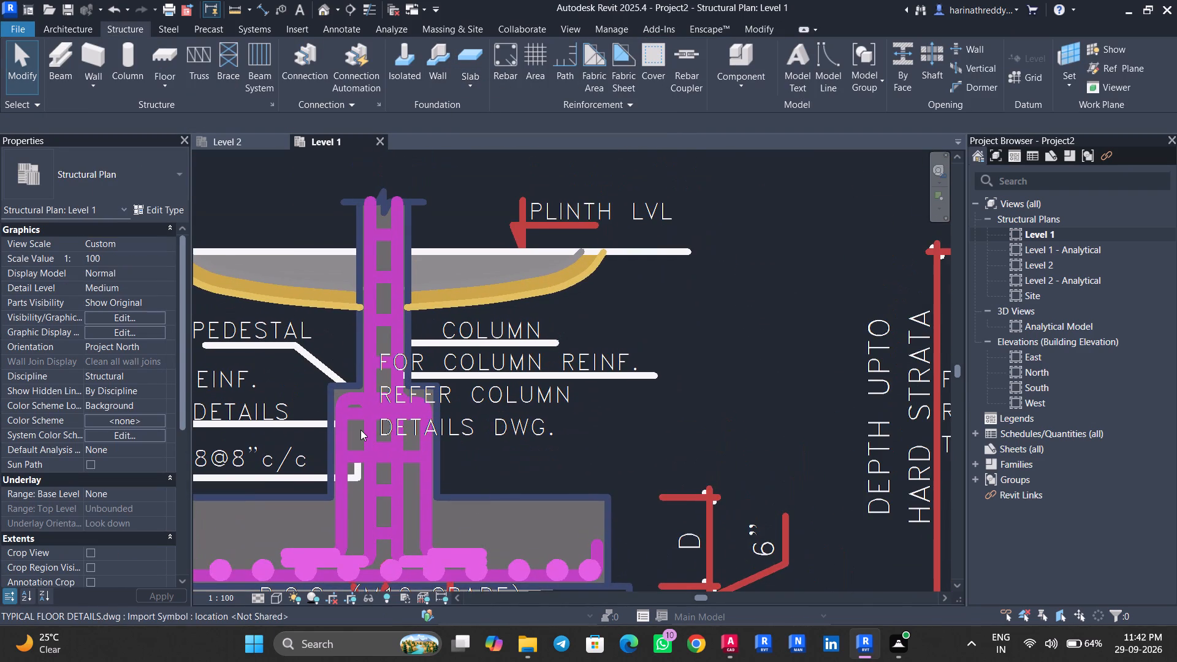
pyautogui.scroll(-5, 360, 430)
pyautogui.moveTo(569, 444); pyautogui.dragTo(388, 430, button='middle')
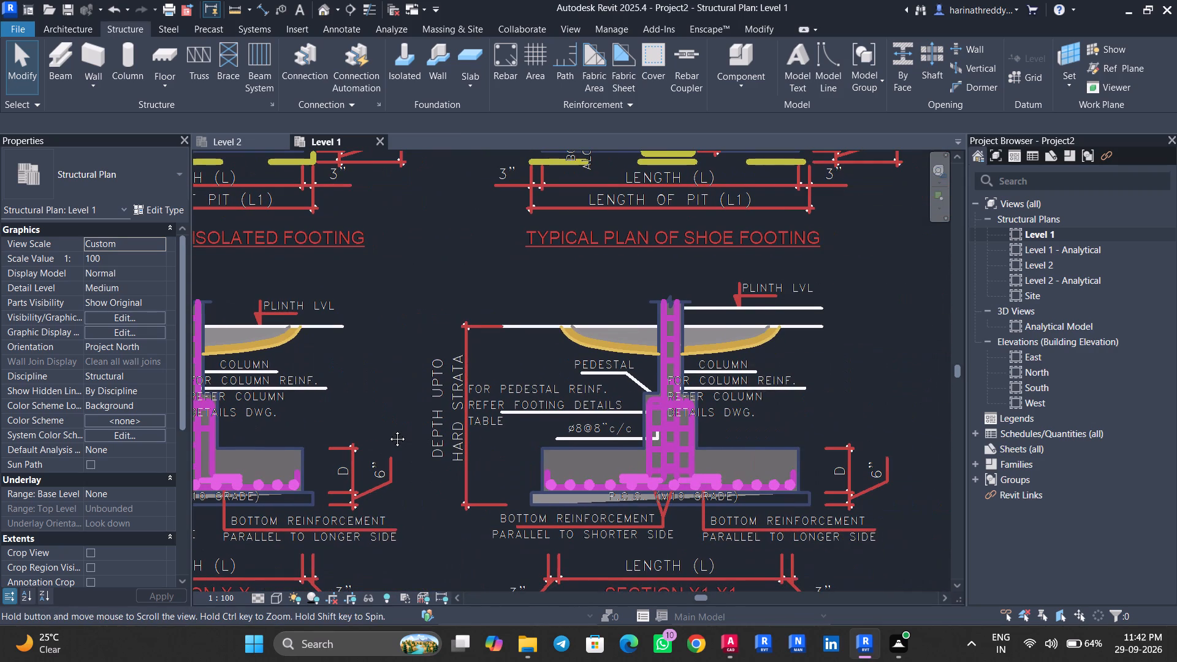
pyautogui.moveTo(388, 430); pyautogui.dragTo(387, 430, button='middle')
pyautogui.scroll(-11, 387, 430)
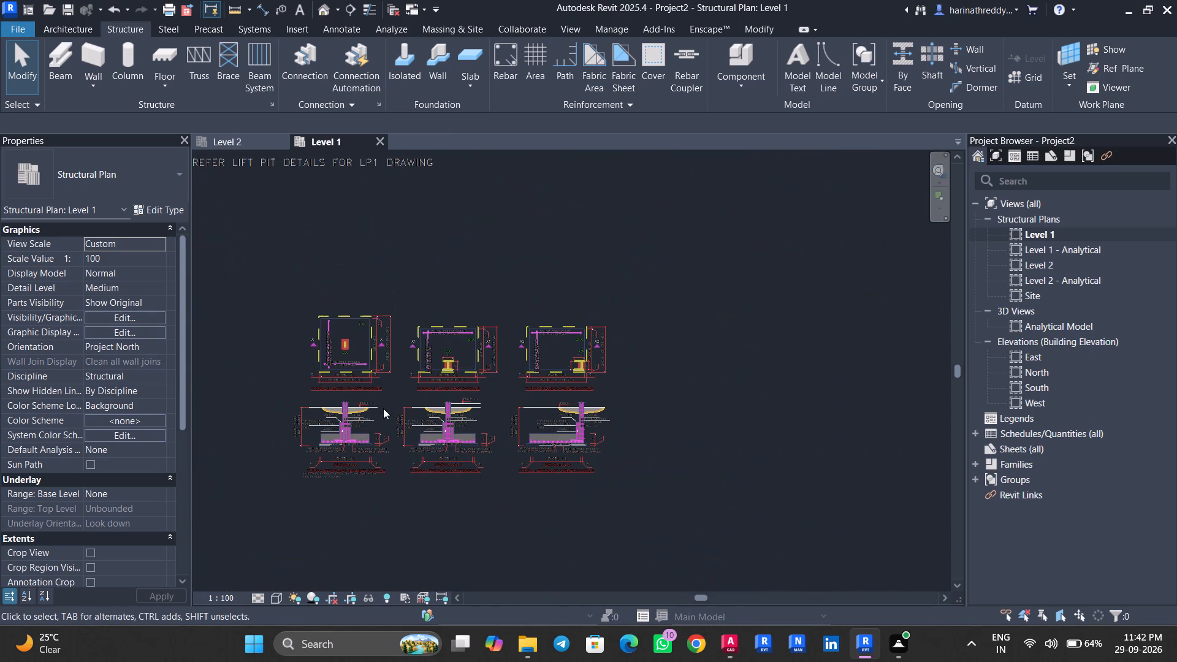
pyautogui.moveTo(369, 314); pyautogui.dragTo(573, 574, button='middle')
pyautogui.moveTo(607, 276); pyautogui.dragTo(536, 350, button='middle')
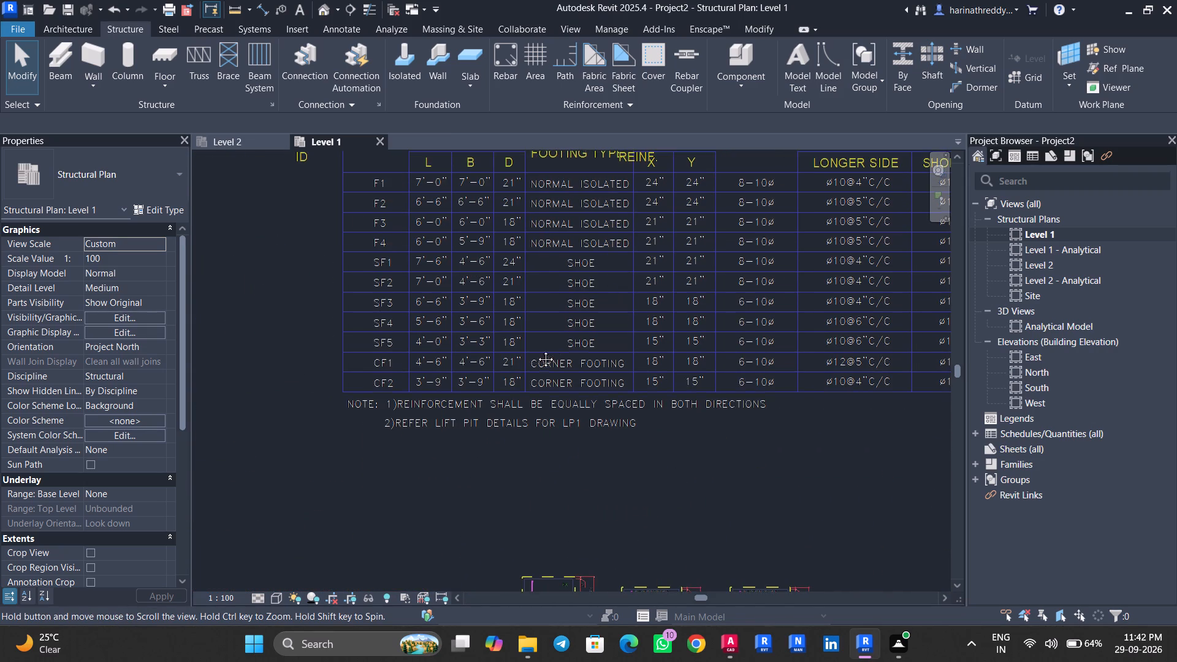
pyautogui.moveTo(536, 350); pyautogui.dragTo(520, 367, button='middle')
# Compare the typical plans and sections of the isolated, shoe and corner footings.
pyautogui.moveTo(588, 512); pyautogui.dragTo(348, 118, button='middle')
pyautogui.moveTo(412, 371); pyautogui.dragTo(593, 366, button='middle')
pyautogui.scroll(2, 346, 334)
pyautogui.scroll(-1, 346, 333)
pyautogui.scroll(2, 346, 332)
pyautogui.scroll(3, 429, 288)
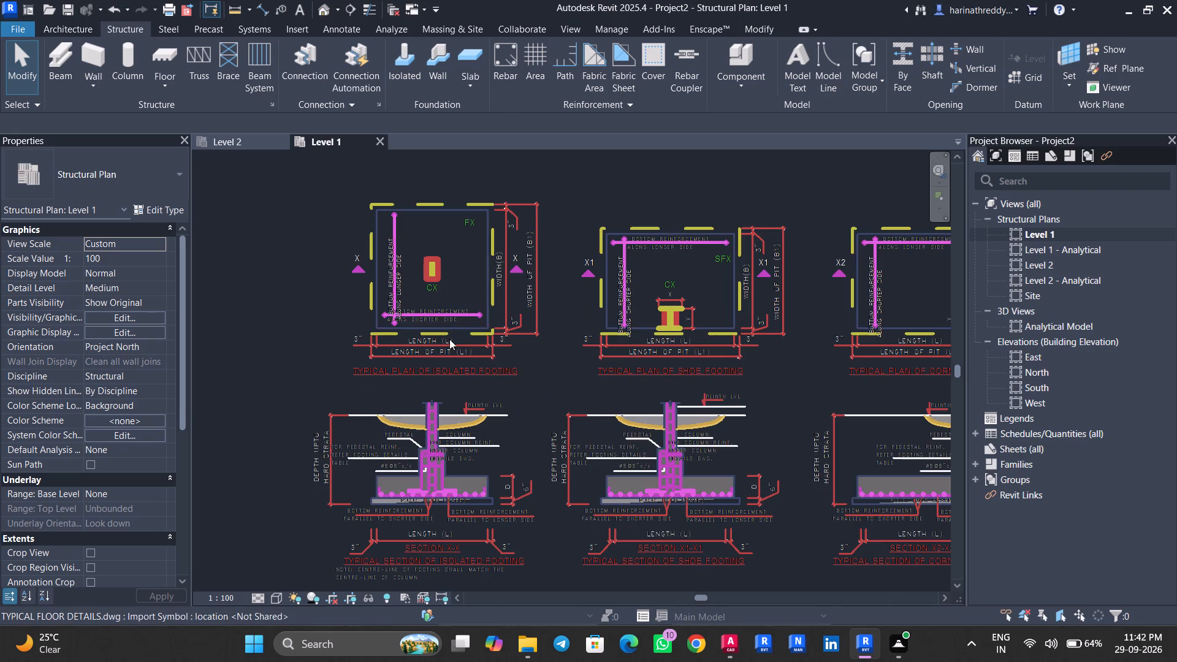
pyautogui.scroll(2, 598, 406)
pyautogui.scroll(2, 412, 460)
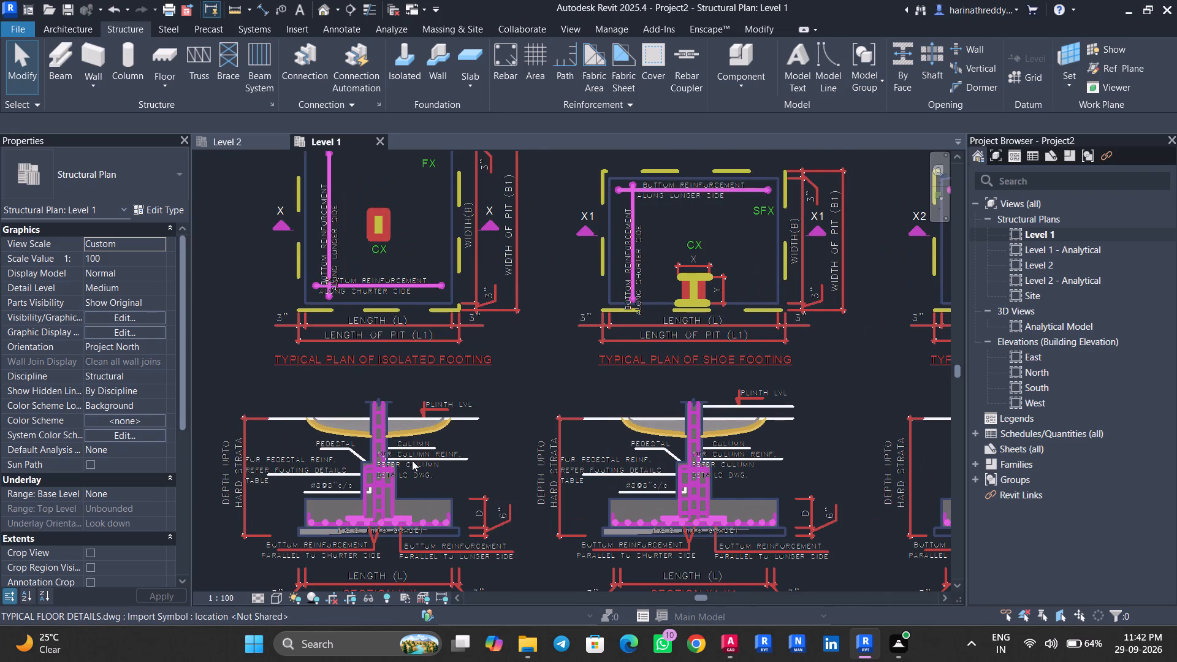
pyautogui.moveTo(409, 459); pyautogui.dragTo(367, 417, button='middle')
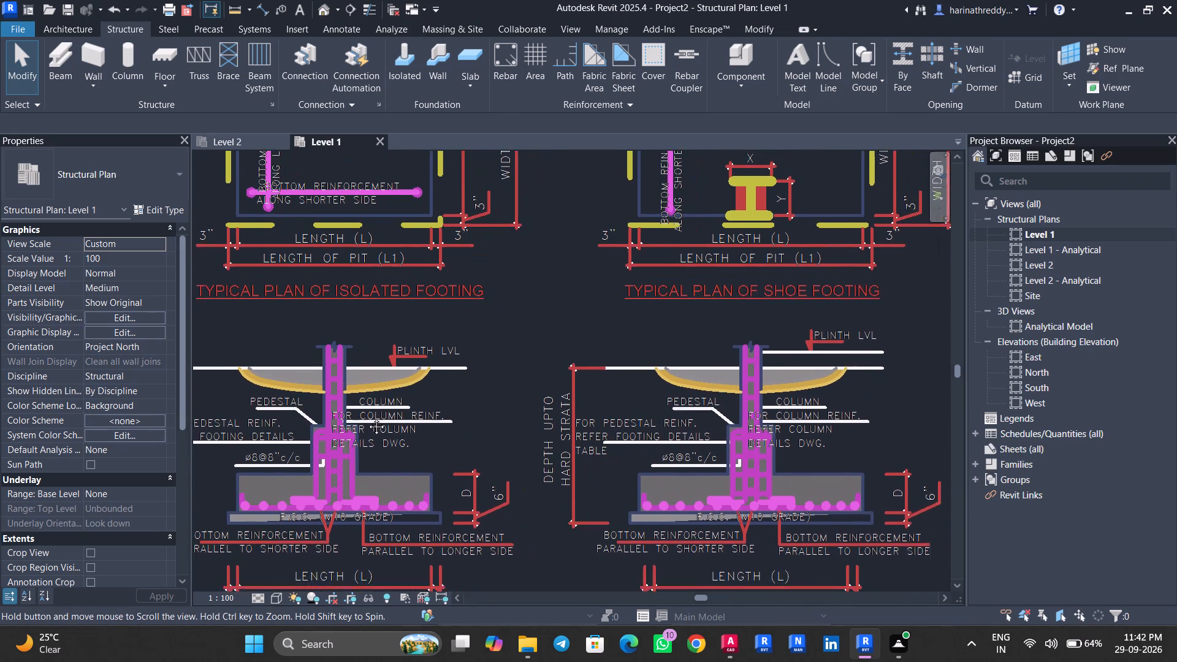
pyautogui.moveTo(367, 417); pyautogui.dragTo(348, 411, button='middle')
pyautogui.scroll(-3, 348, 411)
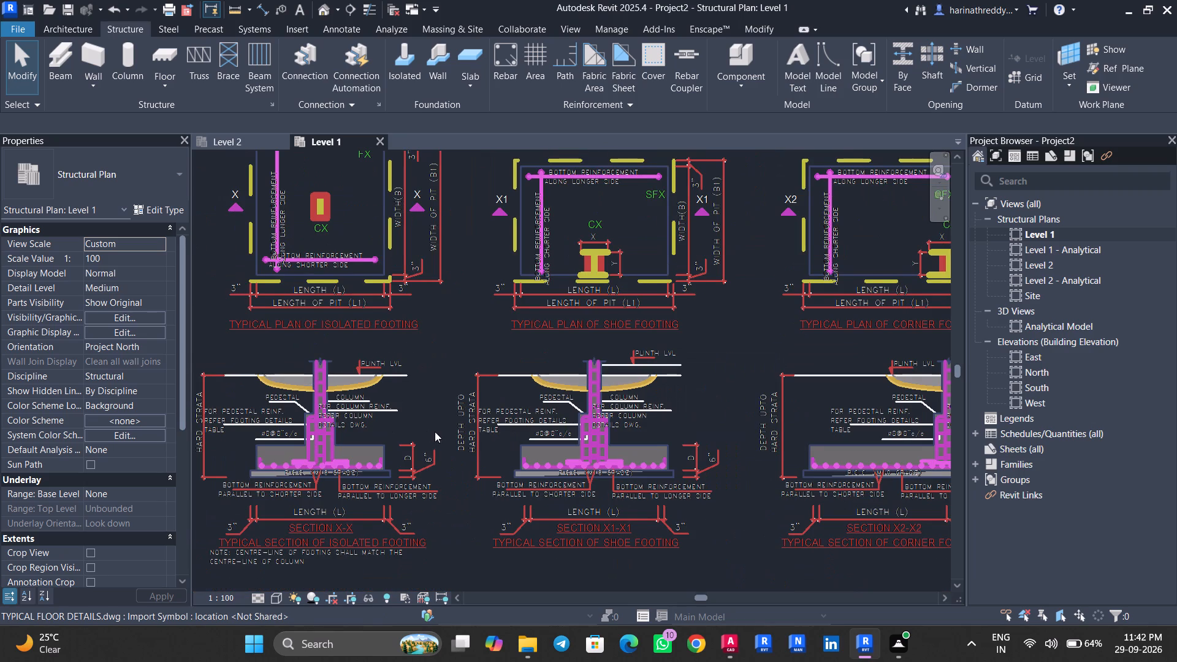
pyautogui.moveTo(435, 432); pyautogui.dragTo(166, 449, button='middle')
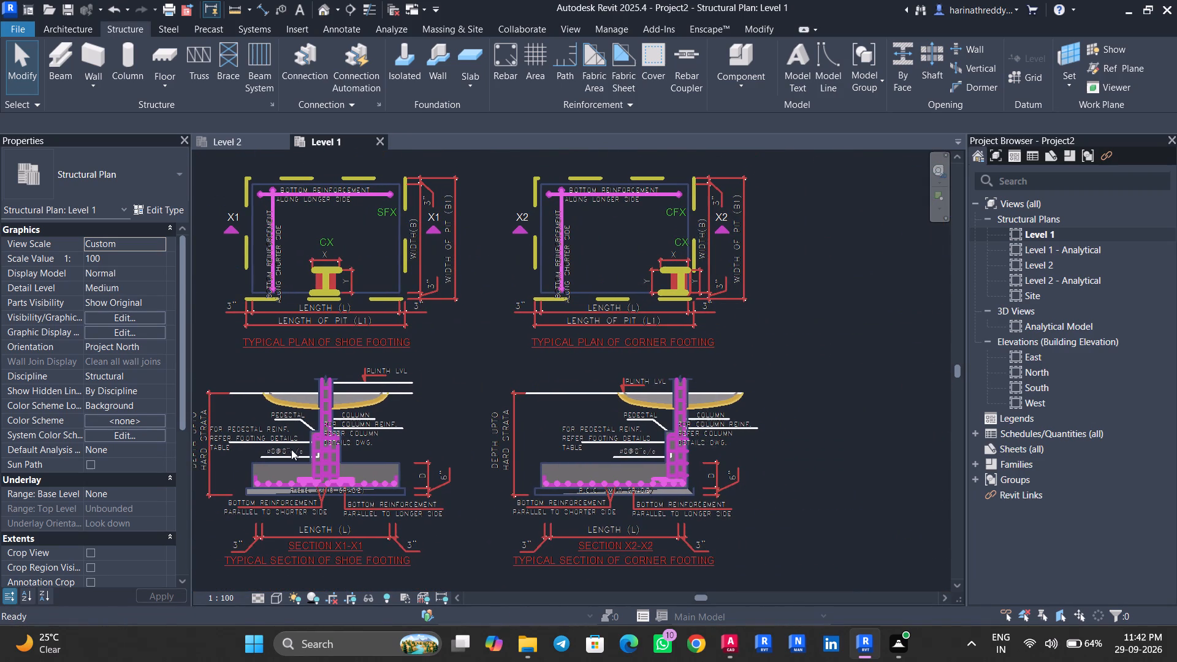
pyautogui.moveTo(291, 449); pyautogui.dragTo(525, 418, button='middle')
# Examine the plan with dashed footing outlines next to the column schedule.
pyautogui.scroll(-5, 525, 418)
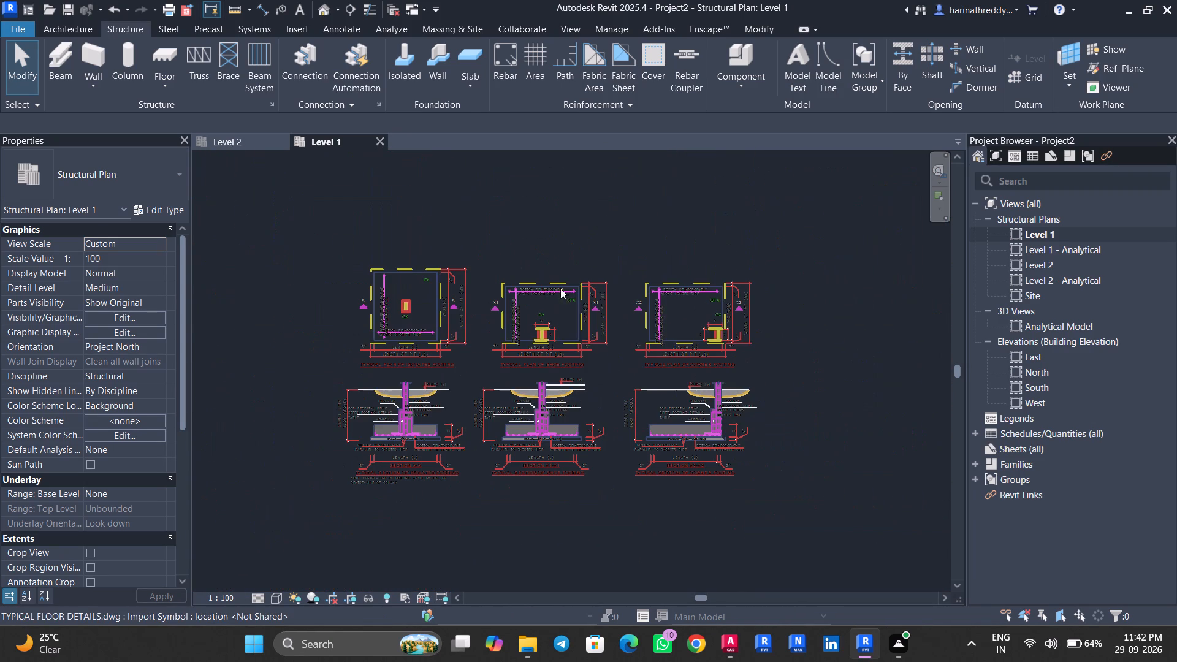
pyautogui.moveTo(560, 272); pyautogui.dragTo(546, 398, button='middle')
pyautogui.scroll(-10, 546, 398)
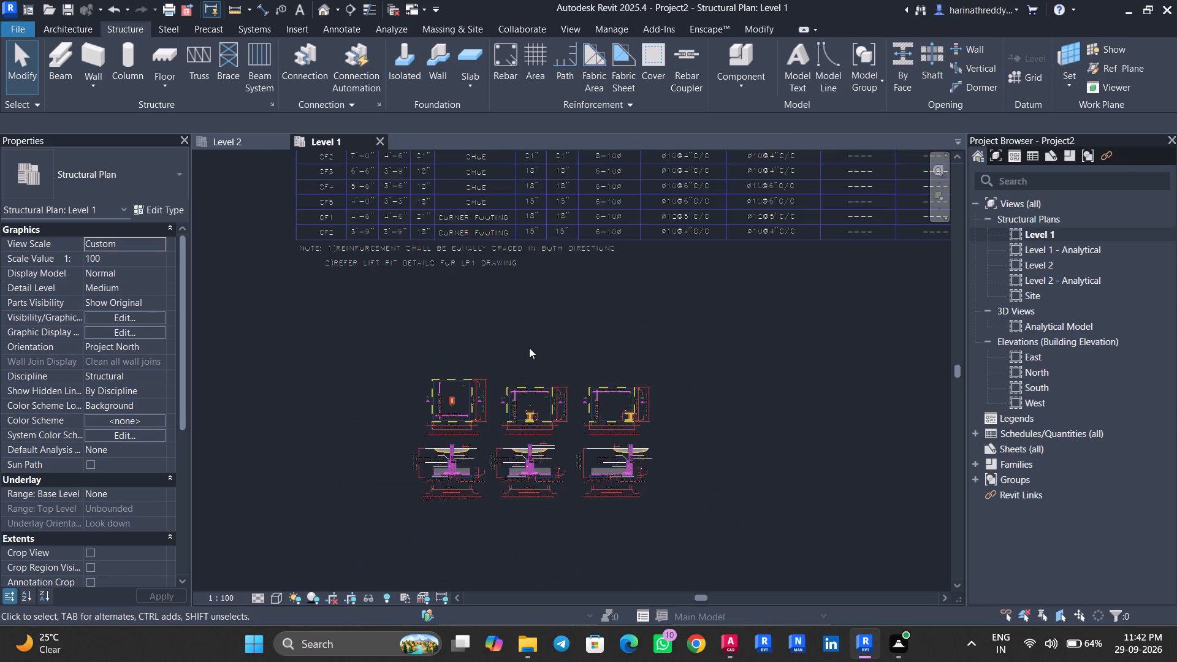
pyautogui.scroll(-3, 529, 348)
pyautogui.moveTo(554, 278); pyautogui.dragTo(403, 505, button='middle')
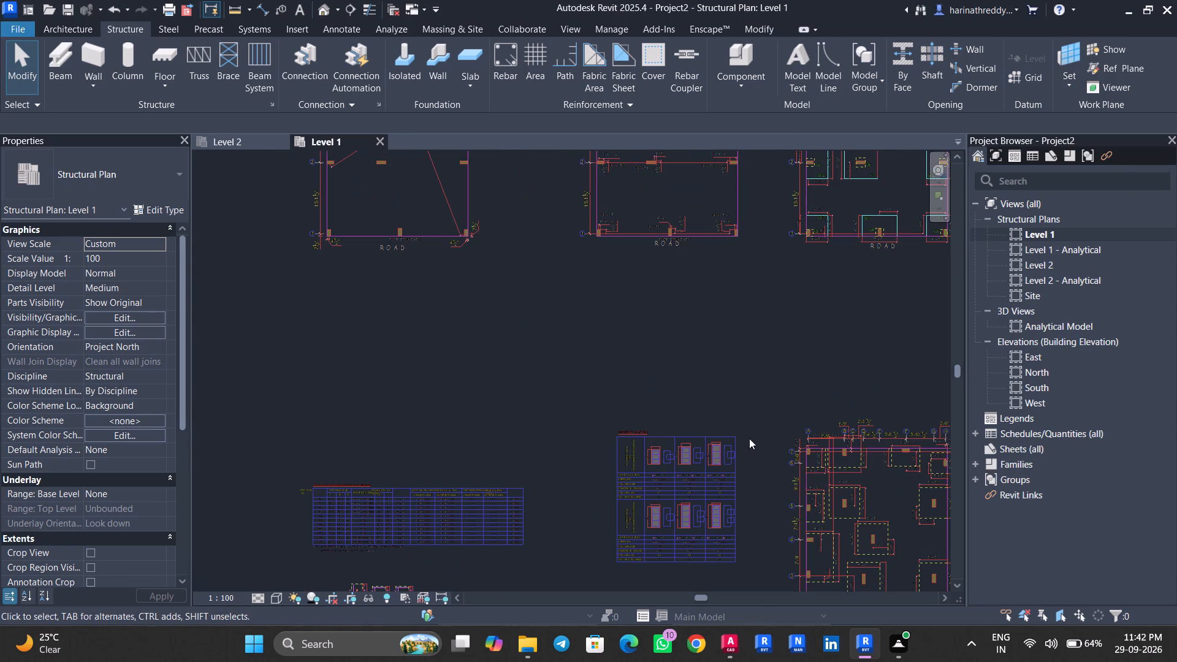
pyautogui.moveTo(782, 436); pyautogui.dragTo(513, 362, button='middle')
pyautogui.scroll(8, 473, 354)
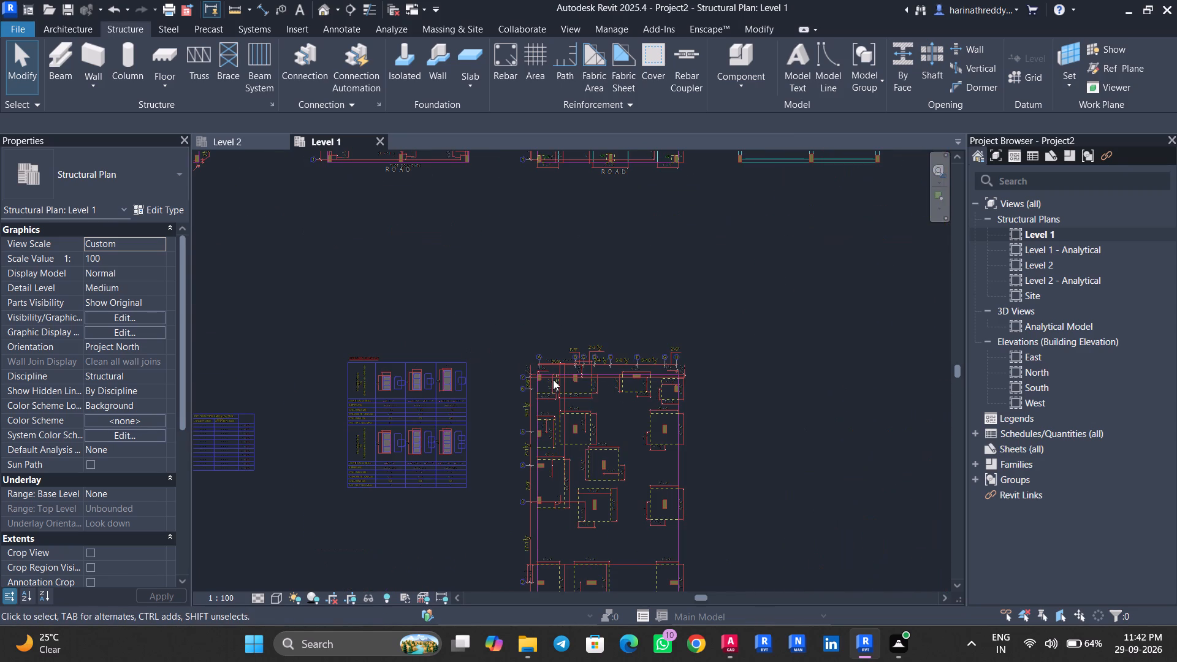
pyautogui.scroll(7, 553, 379)
pyautogui.scroll(-5, 566, 399)
pyautogui.scroll(1, 716, 455)
pyautogui.scroll(-1, 716, 455)
pyautogui.scroll(3, 716, 455)
pyautogui.moveTo(711, 454); pyautogui.dragTo(604, 361, button='middle')
pyautogui.scroll(-17, 603, 361)
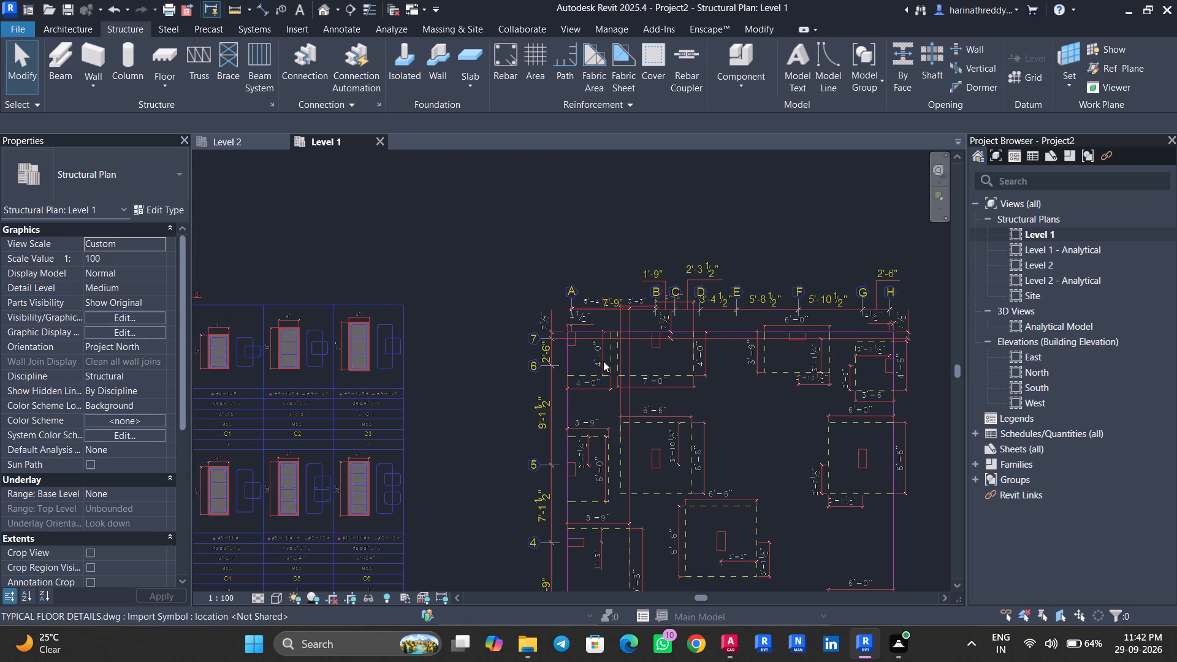
# Locate the footing layout plan labelled with footing types and examine the CF2 footing at grids A and 7.
pyautogui.scroll(-2, 603, 361)
pyautogui.moveTo(642, 262); pyautogui.dragTo(652, 481, button='middle')
pyautogui.moveTo(633, 282); pyautogui.dragTo(639, 372, button='middle')
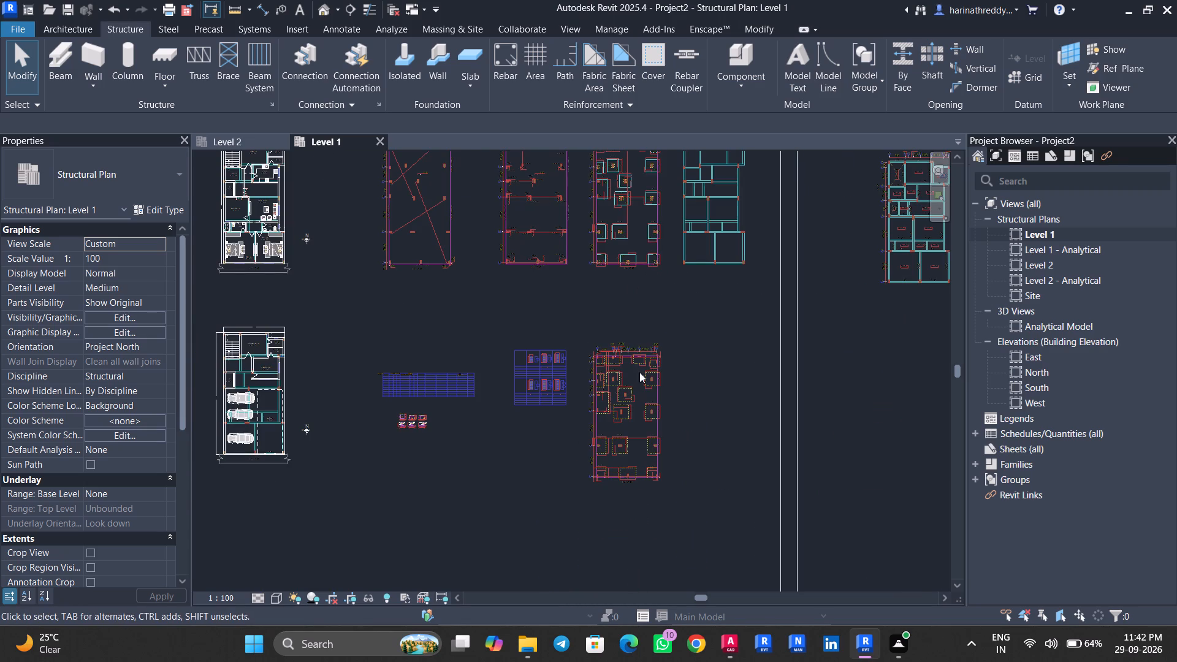
pyautogui.moveTo(639, 372); pyautogui.dragTo(628, 479, button='middle')
pyautogui.scroll(5, 625, 391)
pyautogui.scroll(-6, 613, 449)
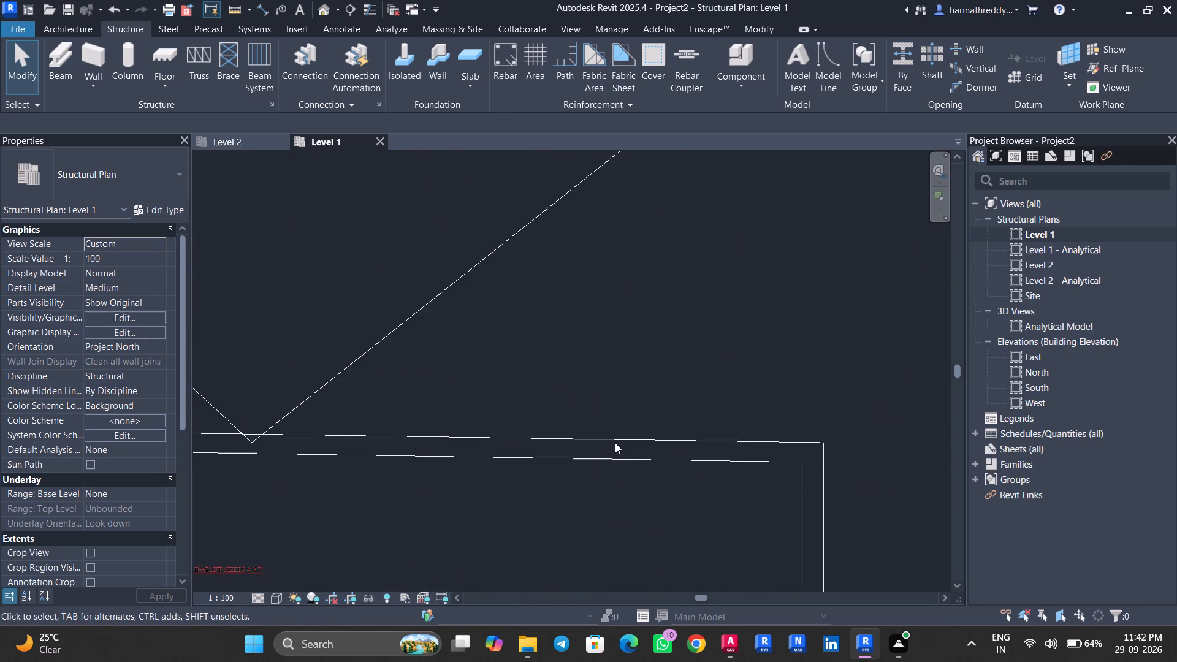
pyautogui.scroll(-4, 615, 443)
pyautogui.moveTo(620, 520); pyautogui.dragTo(608, 436, button='middle')
pyautogui.scroll(5, 604, 466)
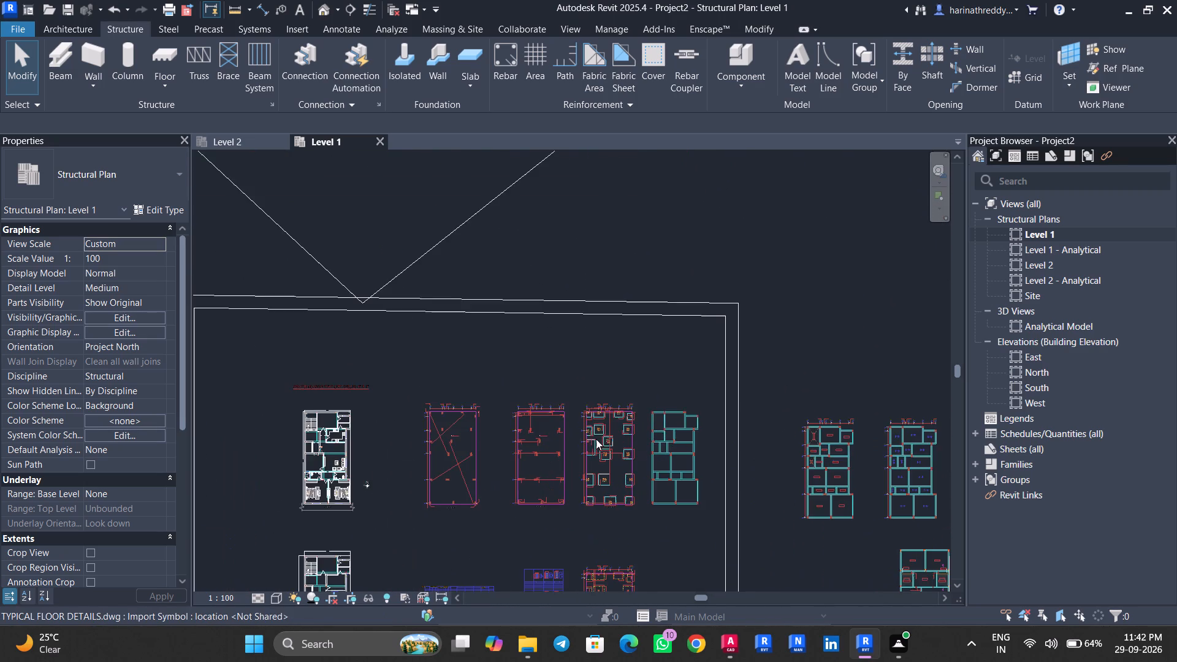
pyautogui.scroll(12, 596, 439)
pyautogui.scroll(3, 597, 516)
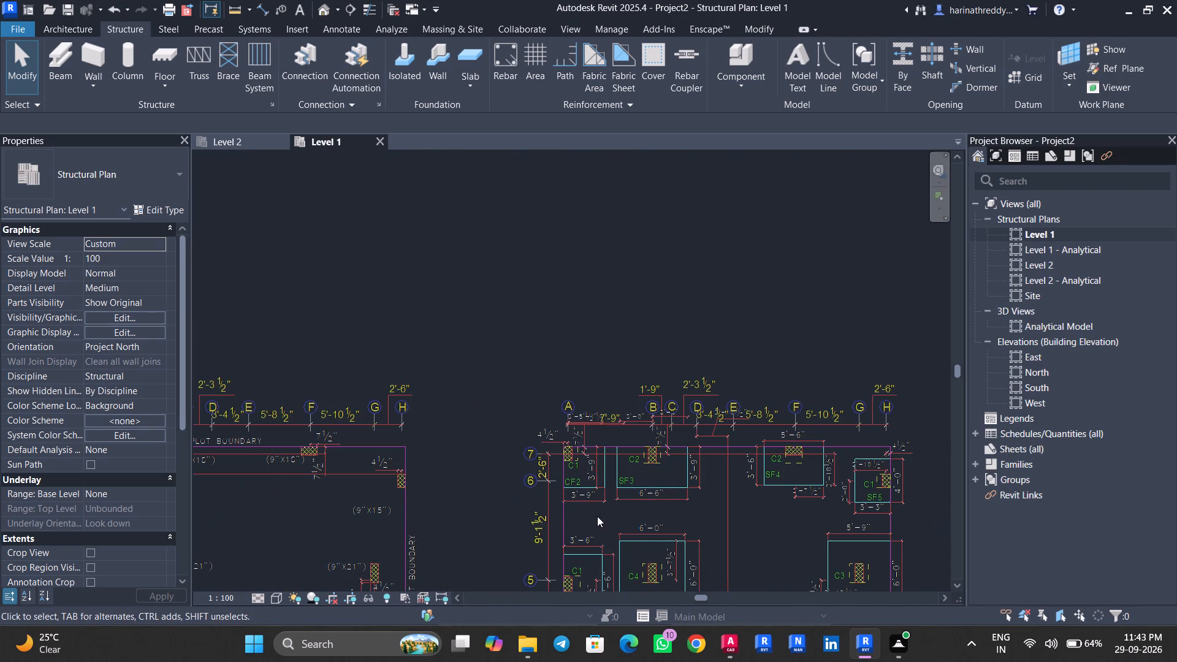
pyautogui.scroll(5, 572, 500)
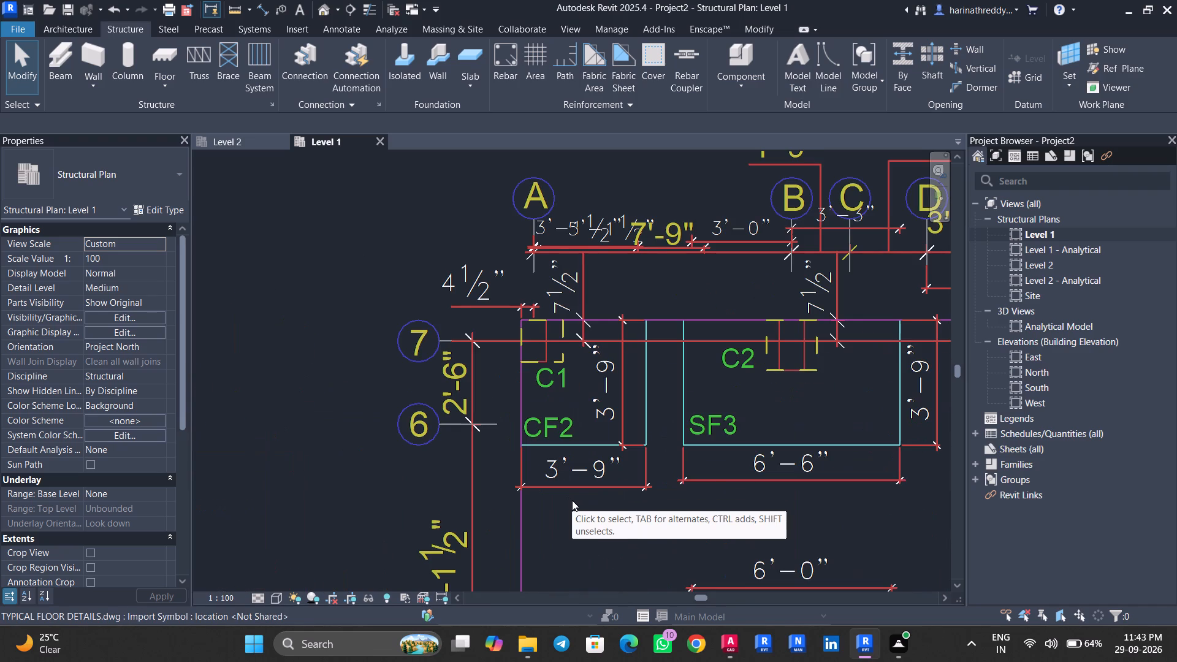
# Place a Footing-Rectangular component of type CF2 aligned with the CF2 outline at grids A and 7.
pyautogui.write('CM')
pyautogui.click(124, 172)
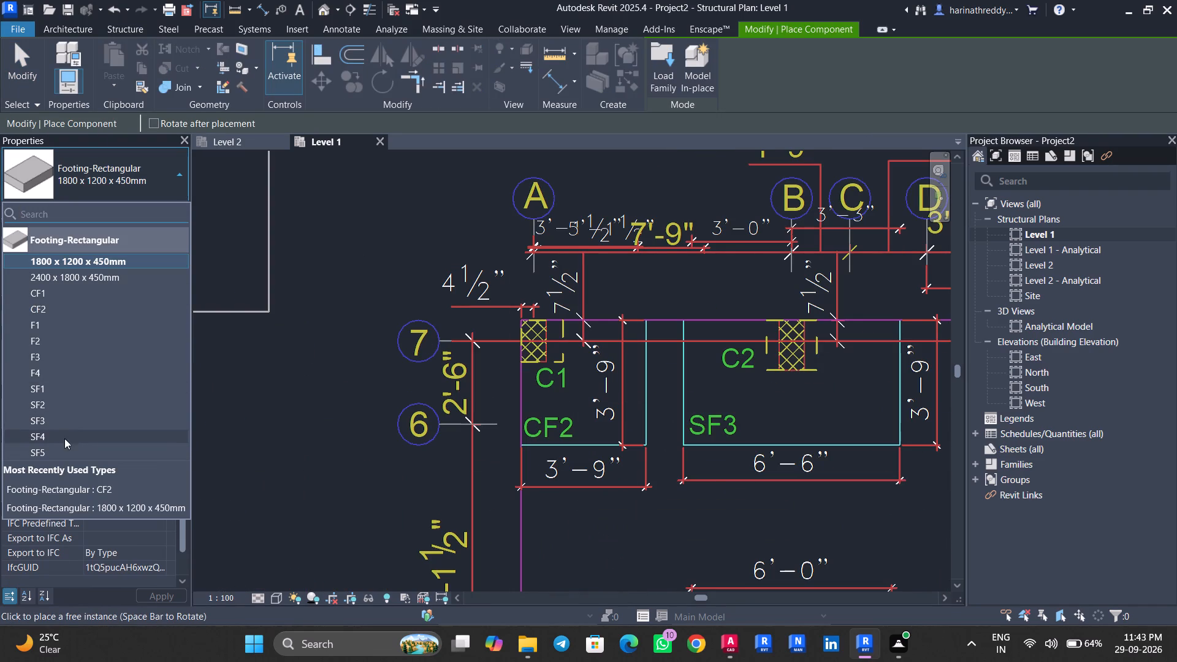
pyautogui.click(67, 307)
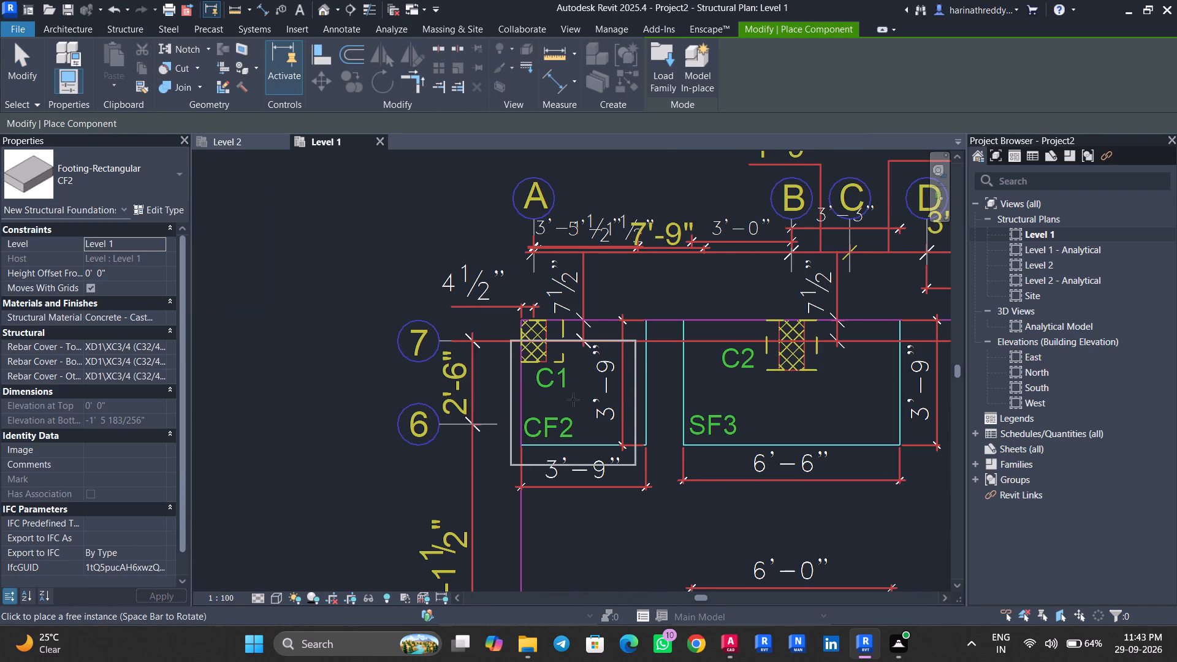
pyautogui.press('space')
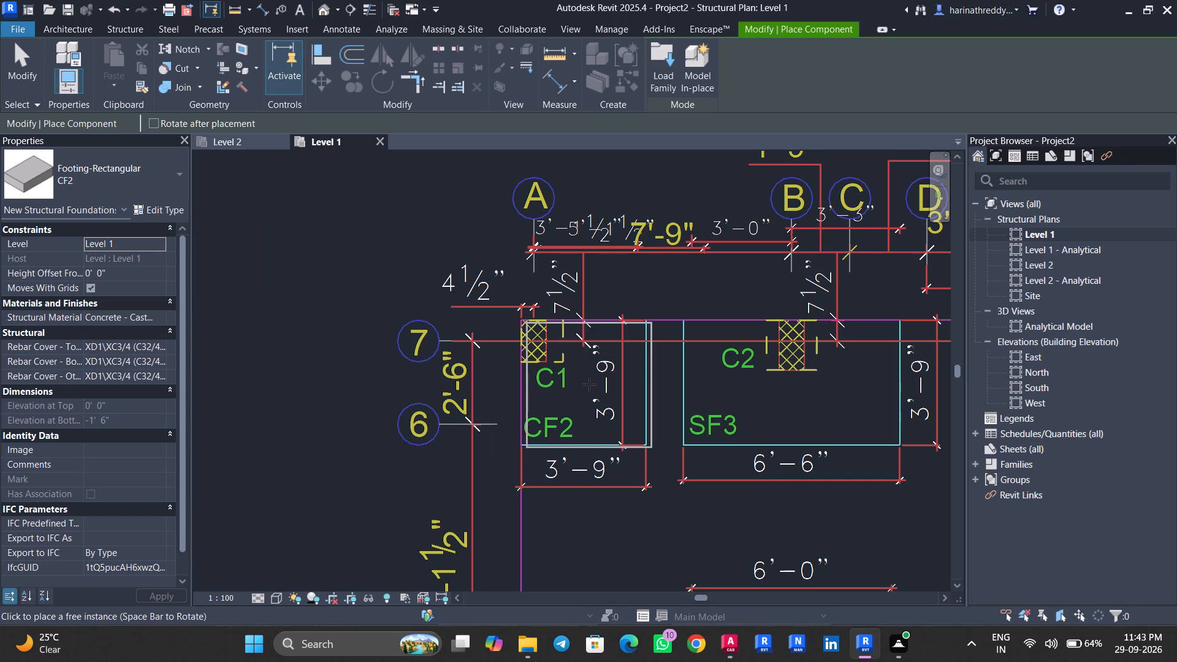
pyautogui.scroll(5, 589, 384)
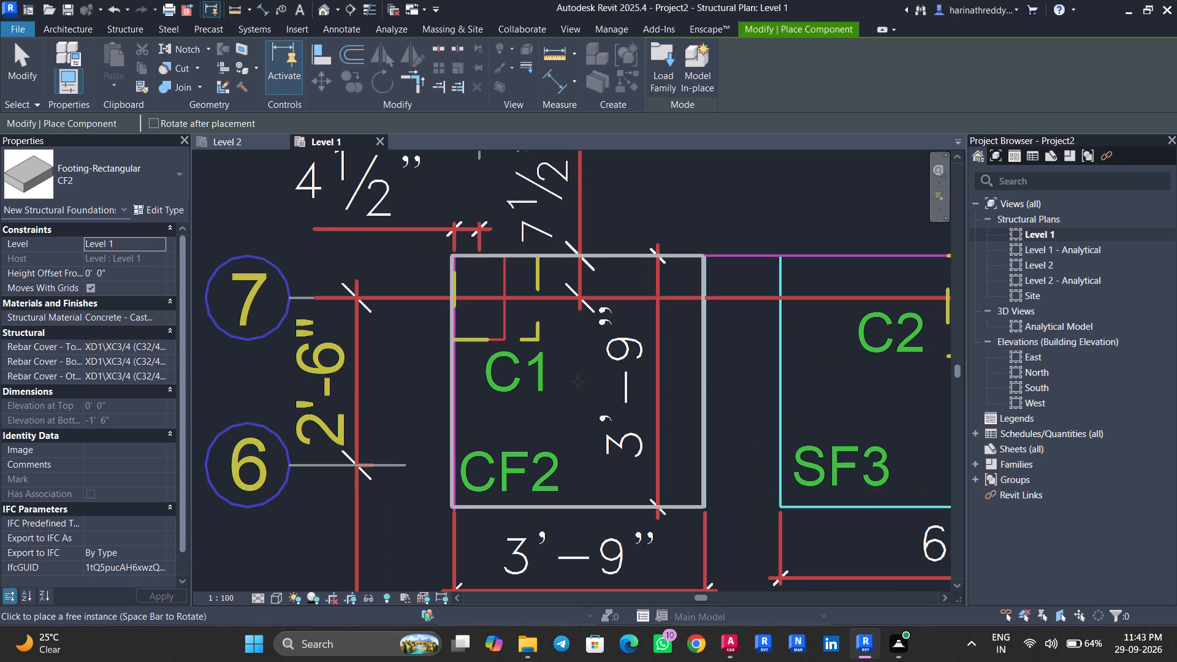
pyautogui.press('space')
pyautogui.press('space')
pyautogui.press('space')
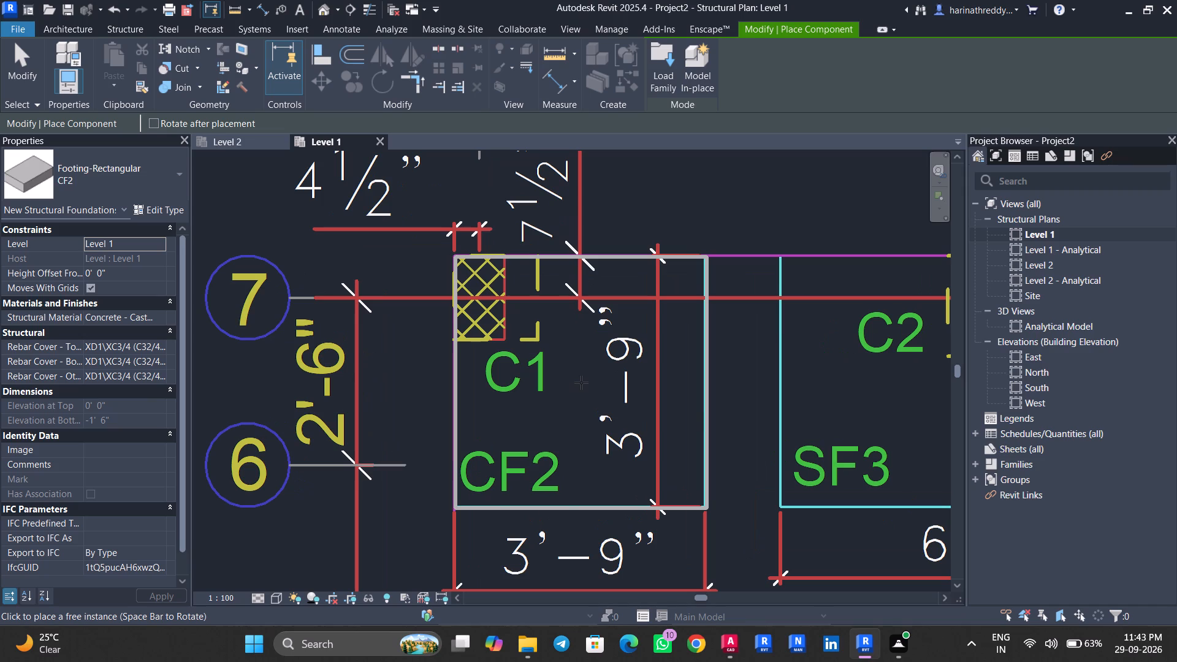
pyautogui.click(581, 382)
pyautogui.press('Escape')
pyautogui.press('Escape')
pyautogui.press('Escape')
pyautogui.scroll(-5, 569, 378)
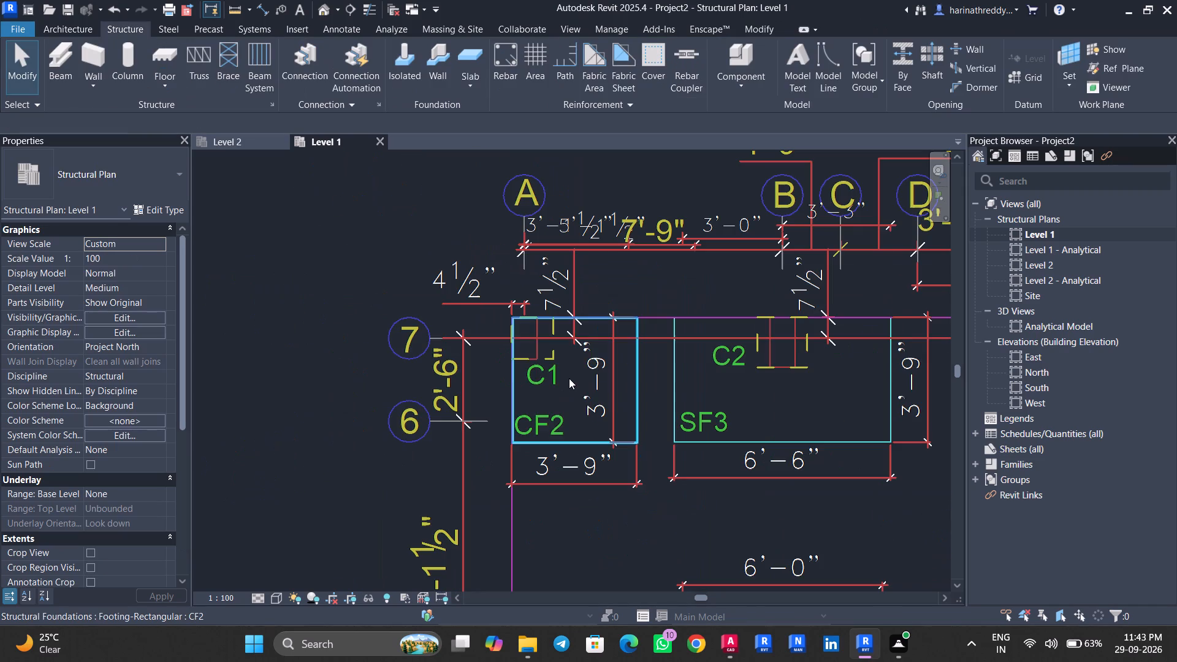
pyautogui.click(569, 378)
pyautogui.scroll(5, 569, 378)
pyautogui.press('Escape')
pyautogui.press('Escape')
pyautogui.scroll(-2, 564, 386)
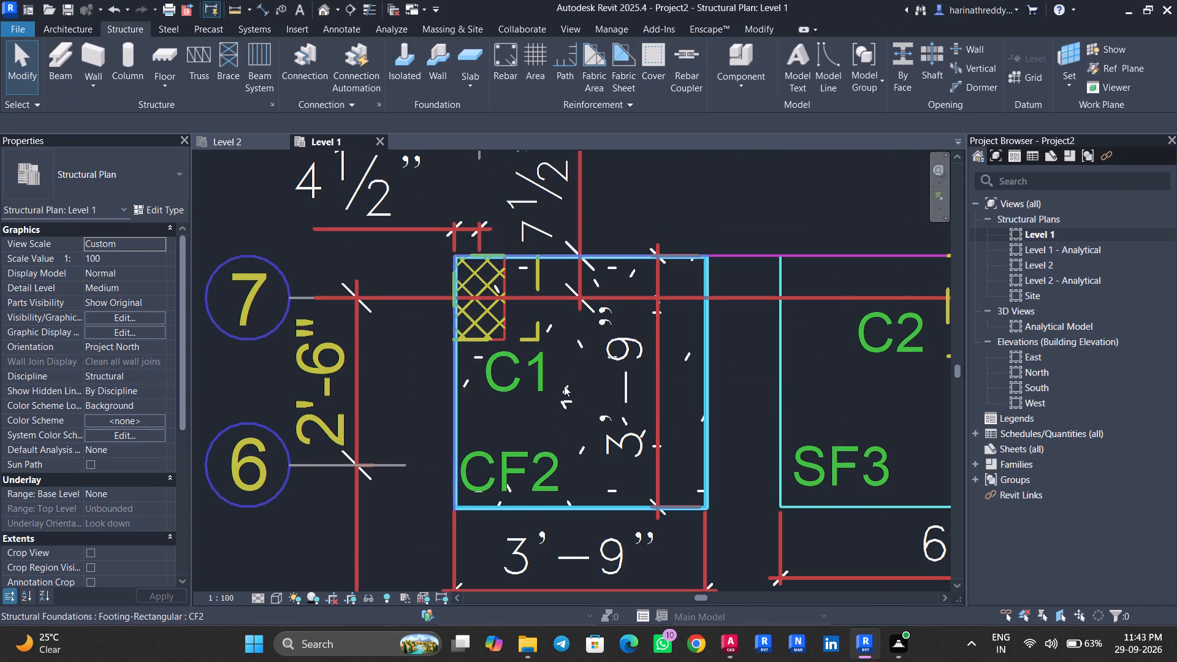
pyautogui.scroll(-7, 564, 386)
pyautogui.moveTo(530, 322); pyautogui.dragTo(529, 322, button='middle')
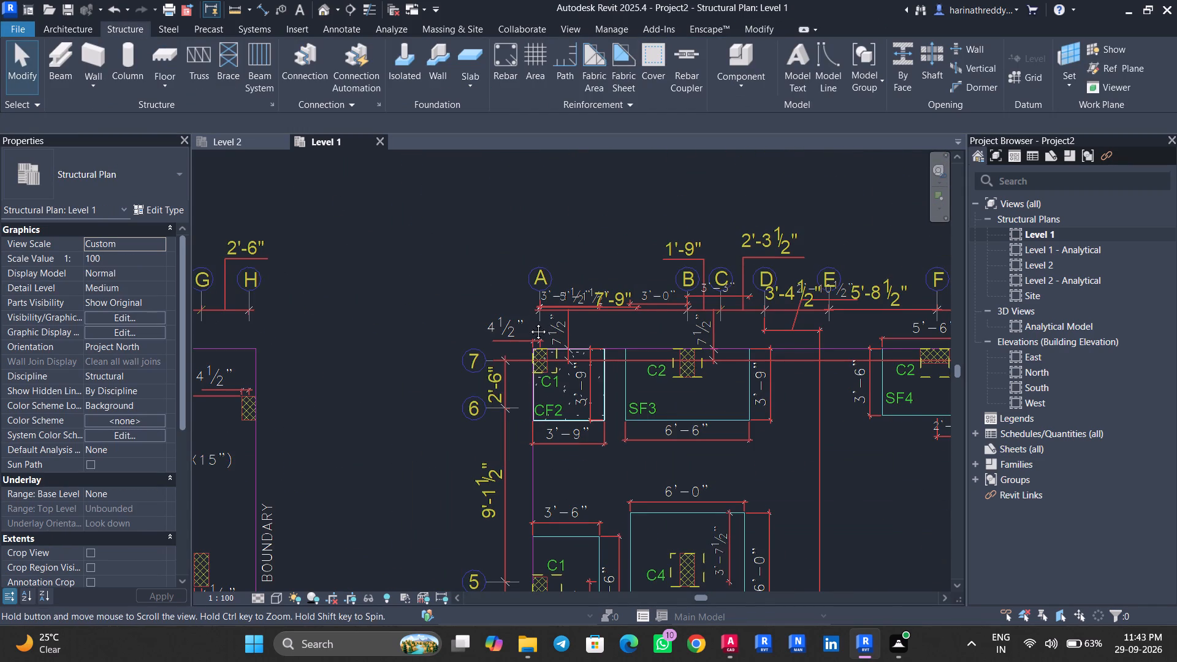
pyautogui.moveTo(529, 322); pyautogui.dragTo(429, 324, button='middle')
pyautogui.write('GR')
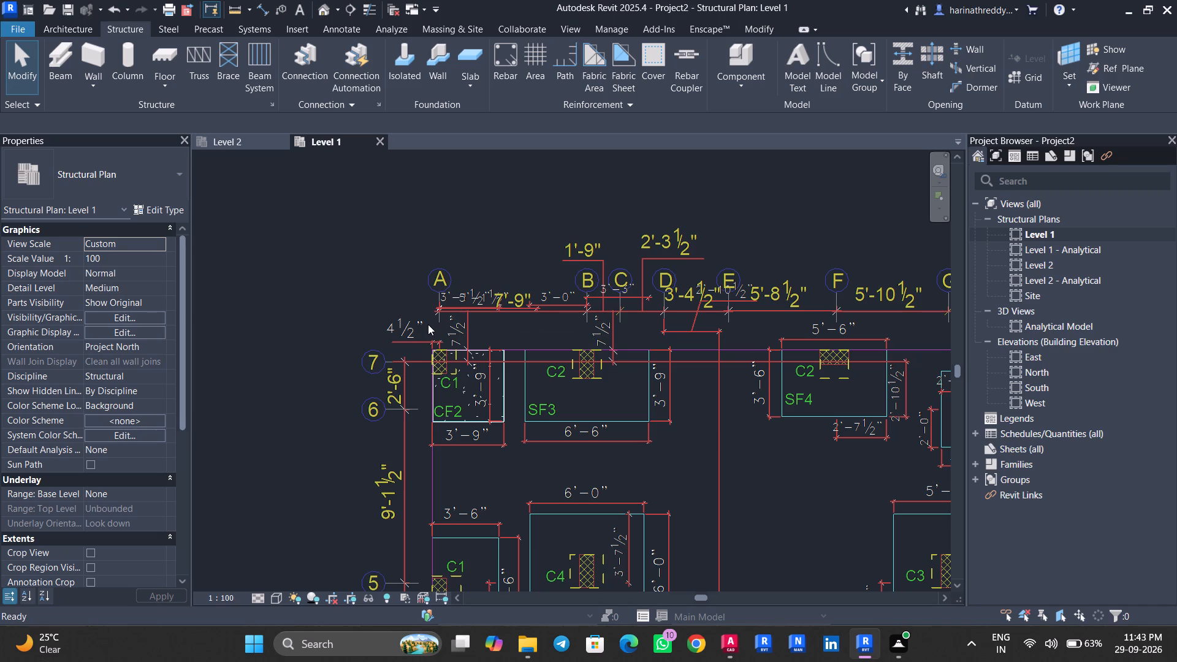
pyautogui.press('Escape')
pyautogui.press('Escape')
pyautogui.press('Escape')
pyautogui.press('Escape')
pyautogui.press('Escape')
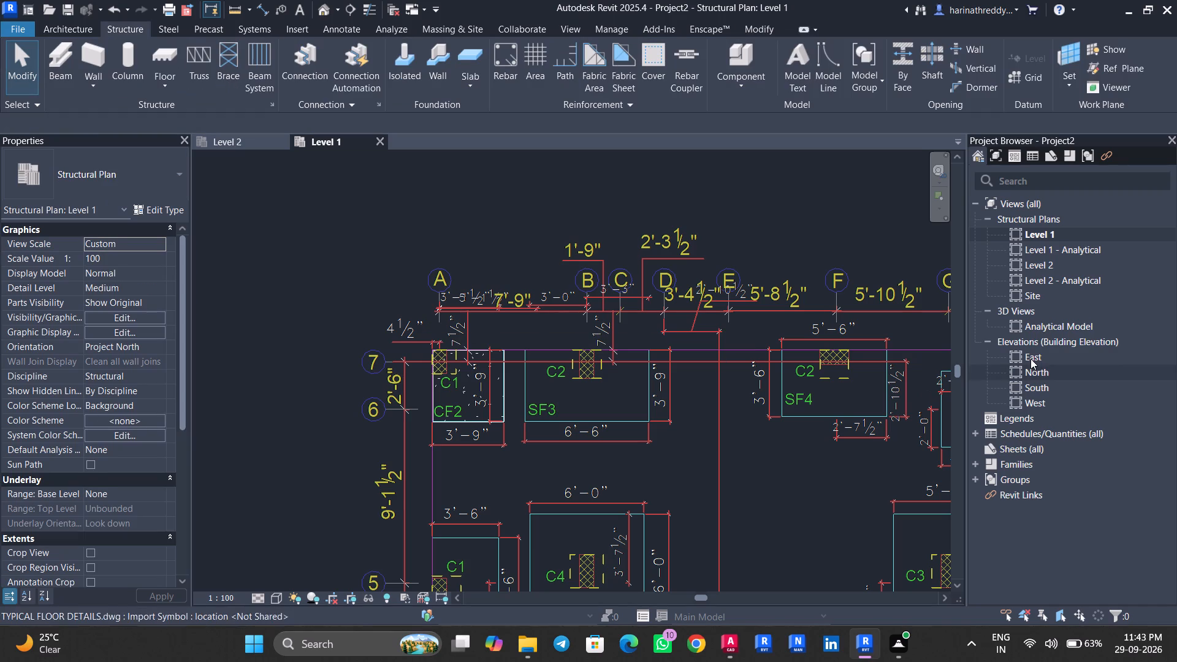
# Open the East elevation at the level heads.
pyautogui.doubleClick(1030, 359)
pyautogui.scroll(7, 932, 348)
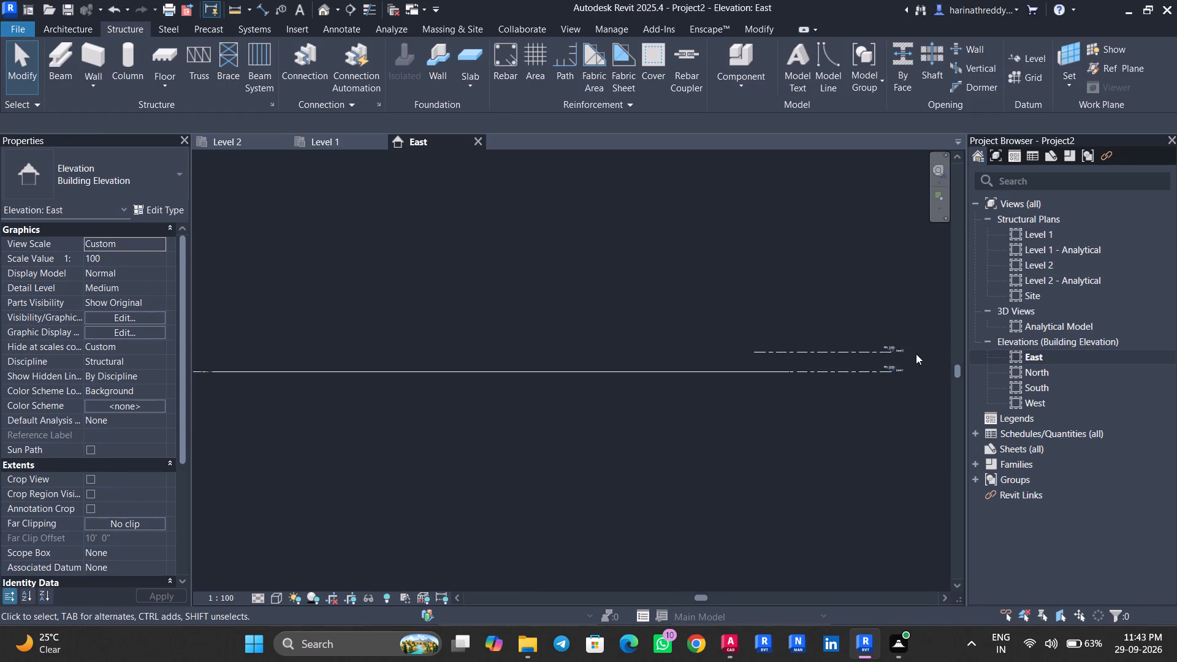
pyautogui.scroll(6, 916, 354)
pyautogui.scroll(-1, 868, 367)
pyautogui.scroll(5, 868, 367)
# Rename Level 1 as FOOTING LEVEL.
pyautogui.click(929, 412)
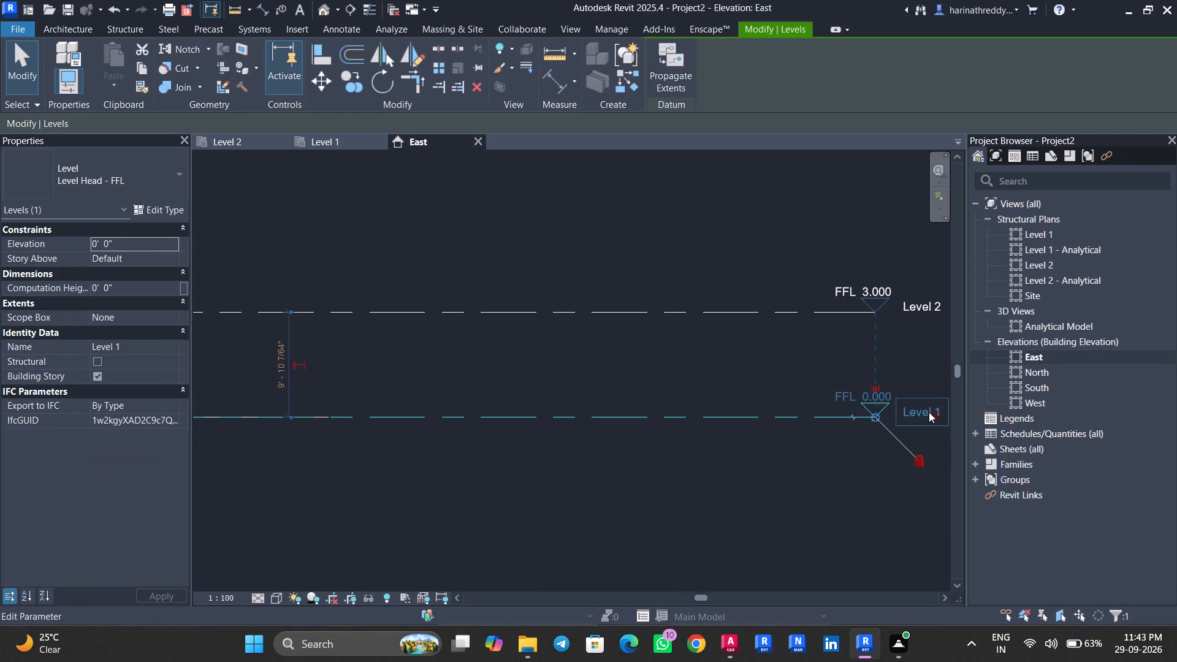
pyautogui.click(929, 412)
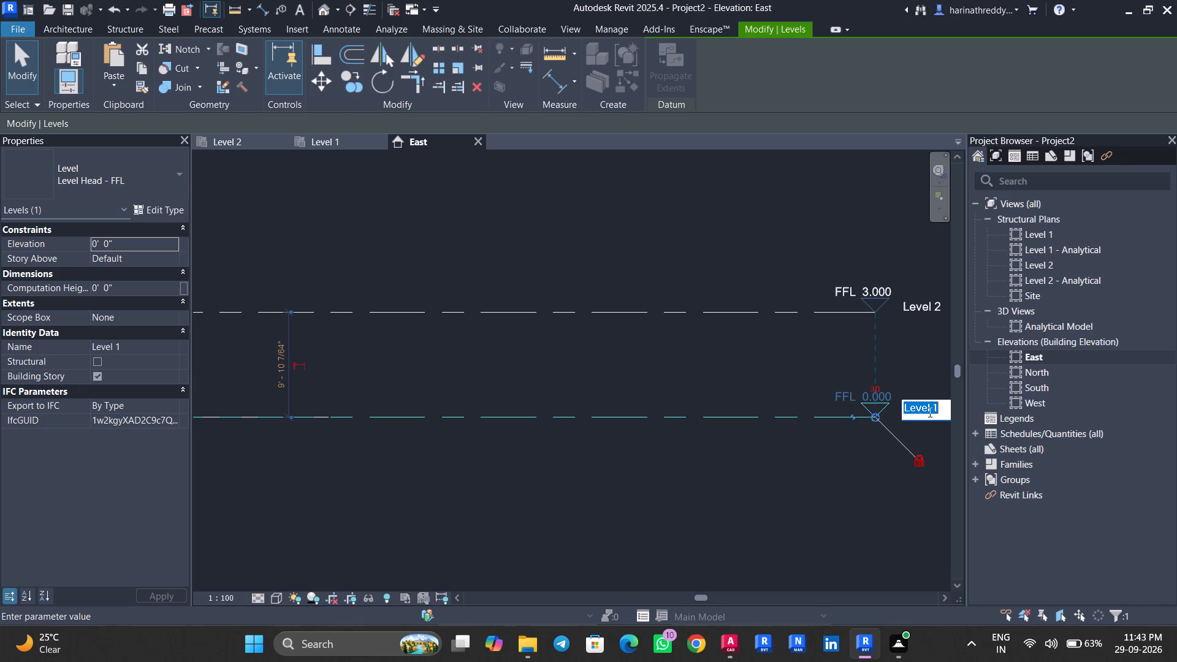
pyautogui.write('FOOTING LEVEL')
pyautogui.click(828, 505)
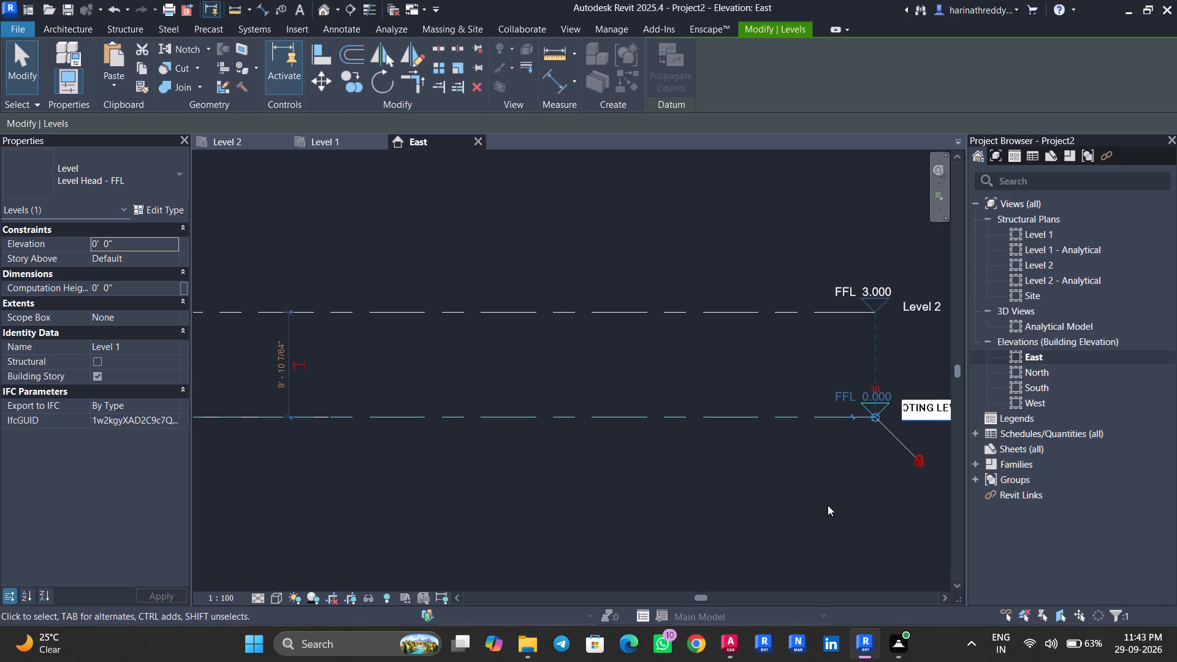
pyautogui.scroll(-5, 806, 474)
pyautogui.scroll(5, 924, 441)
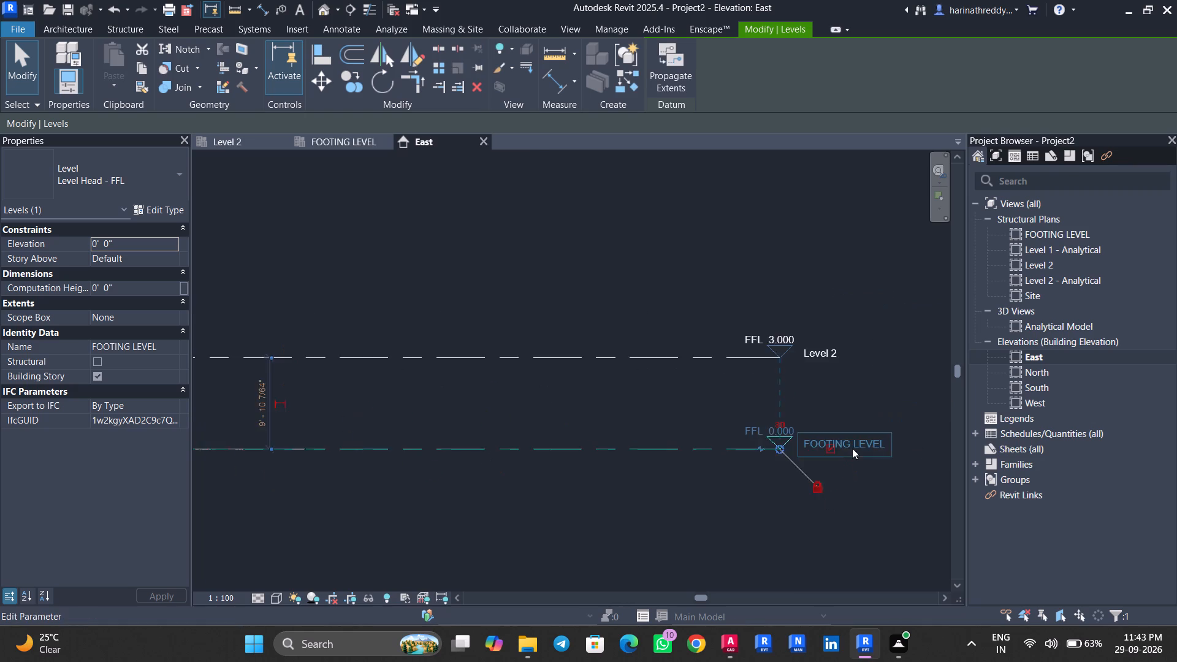
# Rename the lower level, at elevation 0.000, as AFL.
pyautogui.scroll(2, 852, 448)
pyautogui.click(880, 445)
pyautogui.write('AF')
pyautogui.press('l')
pyautogui.click(858, 473)
pyautogui.press('Escape')
# Rename Level 2 as PL.
pyautogui.doubleClick(817, 297)
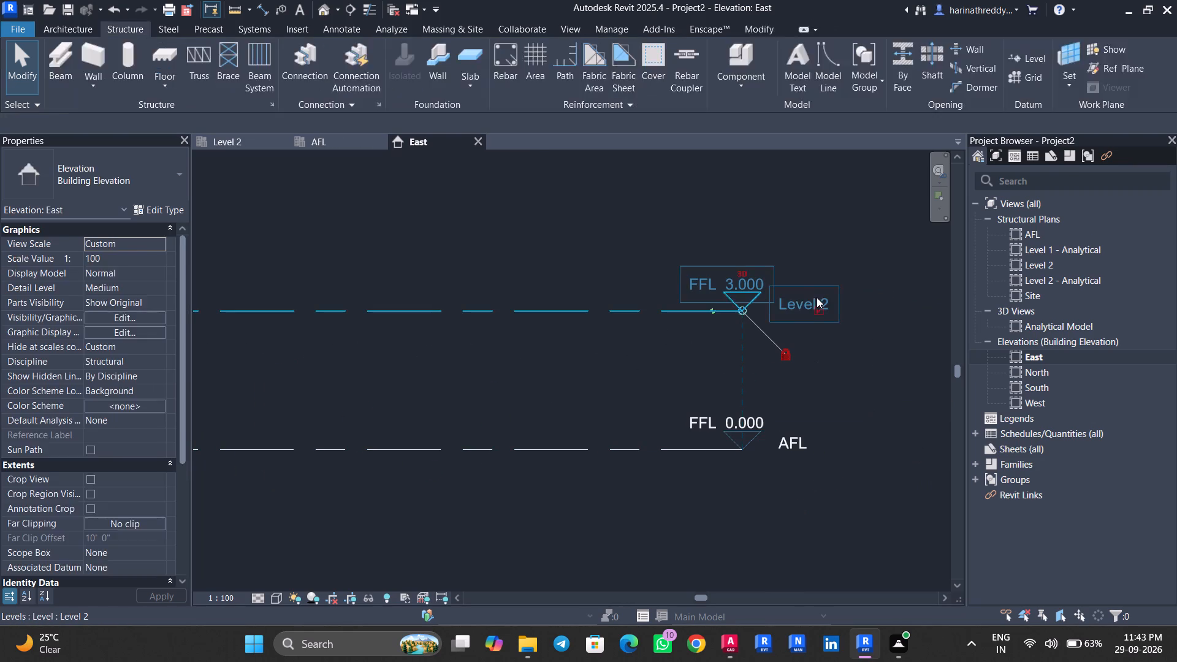
pyautogui.press('g')
pyautogui.press('l')
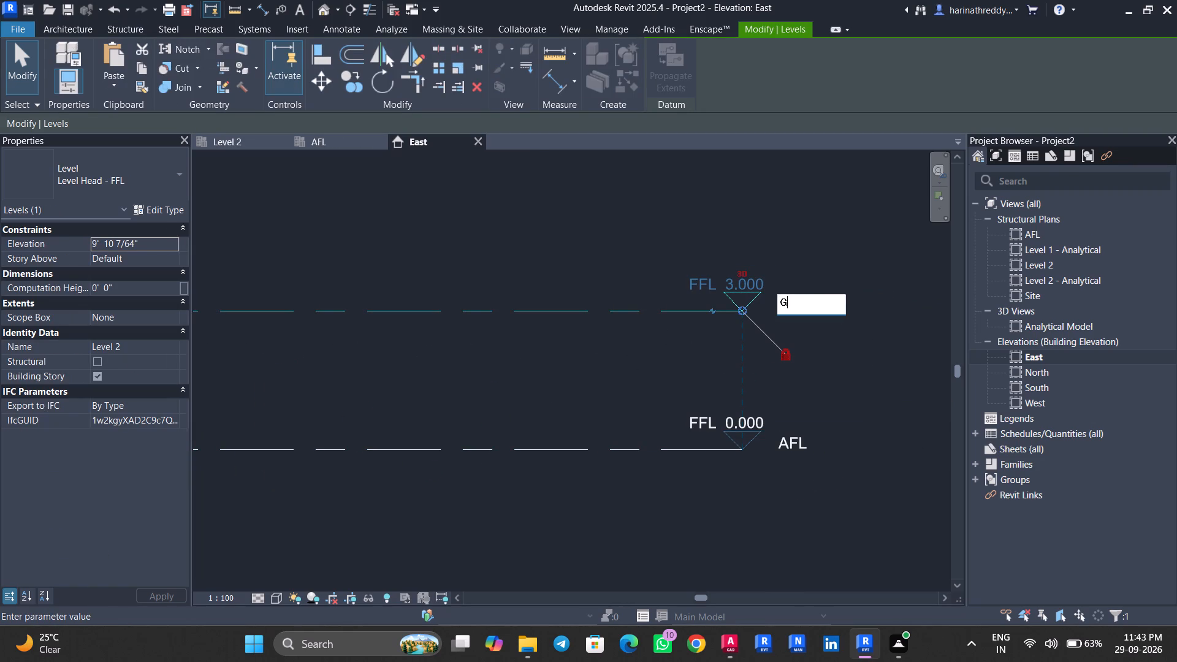
pyautogui.press('BackSpace')
pyautogui.press('BackSpace')
pyautogui.write('PL')
pyautogui.click(829, 386)
pyautogui.scroll(-11, 829, 386)
pyautogui.press('Escape')
pyautogui.press('Escape')
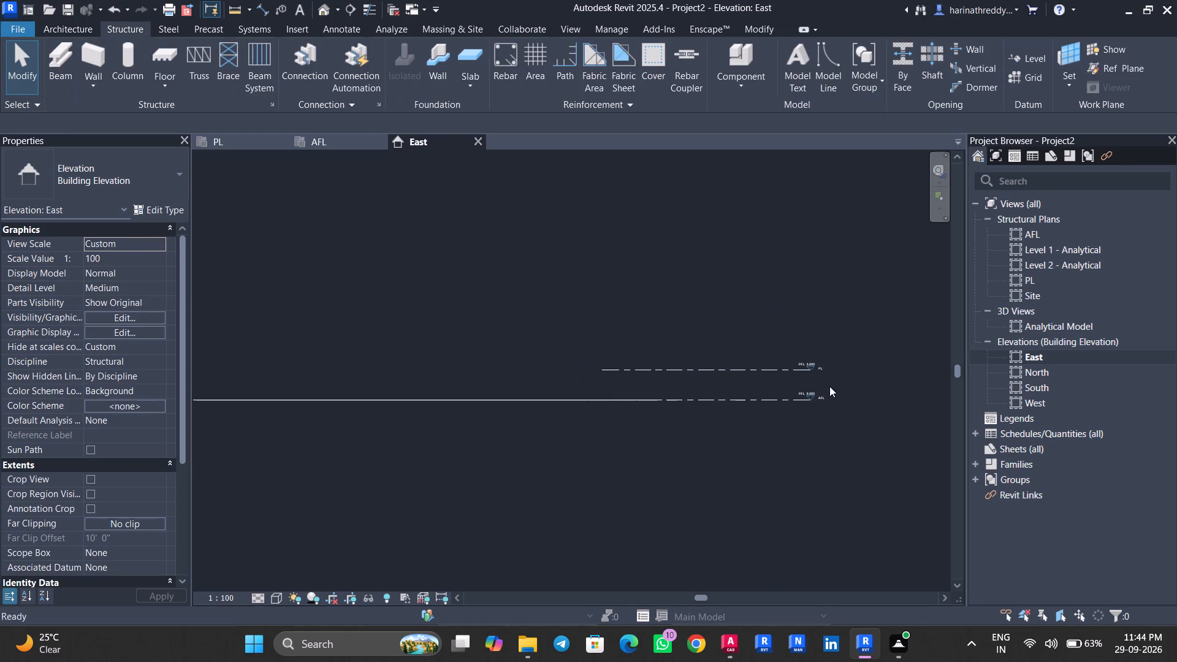
pyautogui.press('Escape')
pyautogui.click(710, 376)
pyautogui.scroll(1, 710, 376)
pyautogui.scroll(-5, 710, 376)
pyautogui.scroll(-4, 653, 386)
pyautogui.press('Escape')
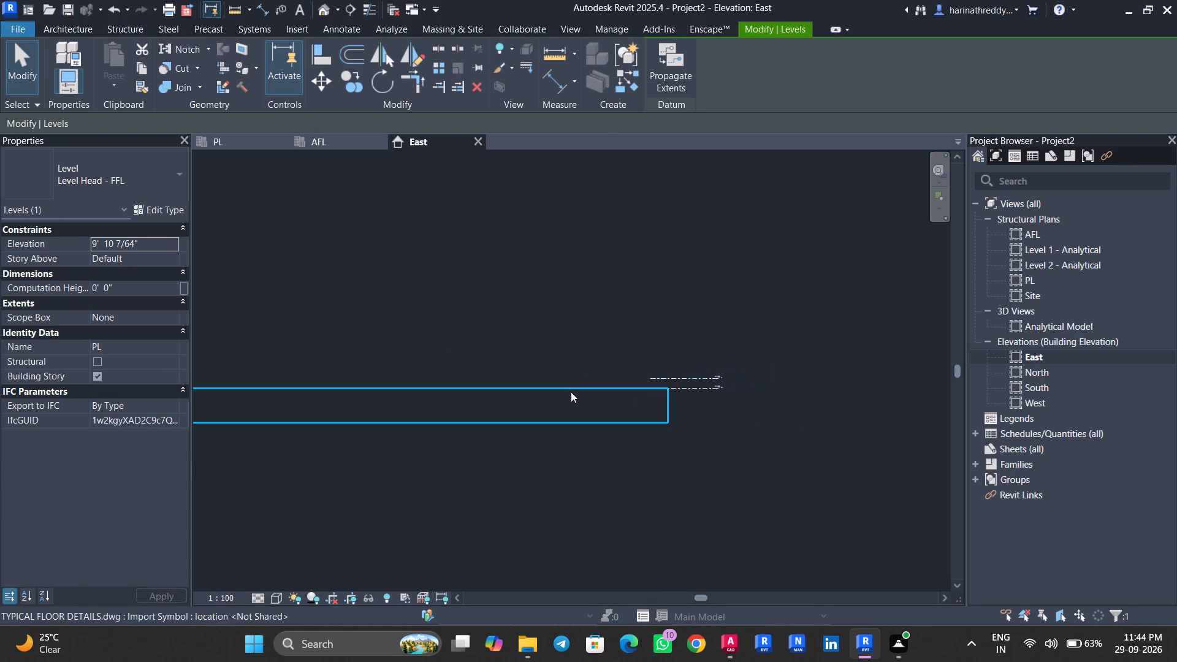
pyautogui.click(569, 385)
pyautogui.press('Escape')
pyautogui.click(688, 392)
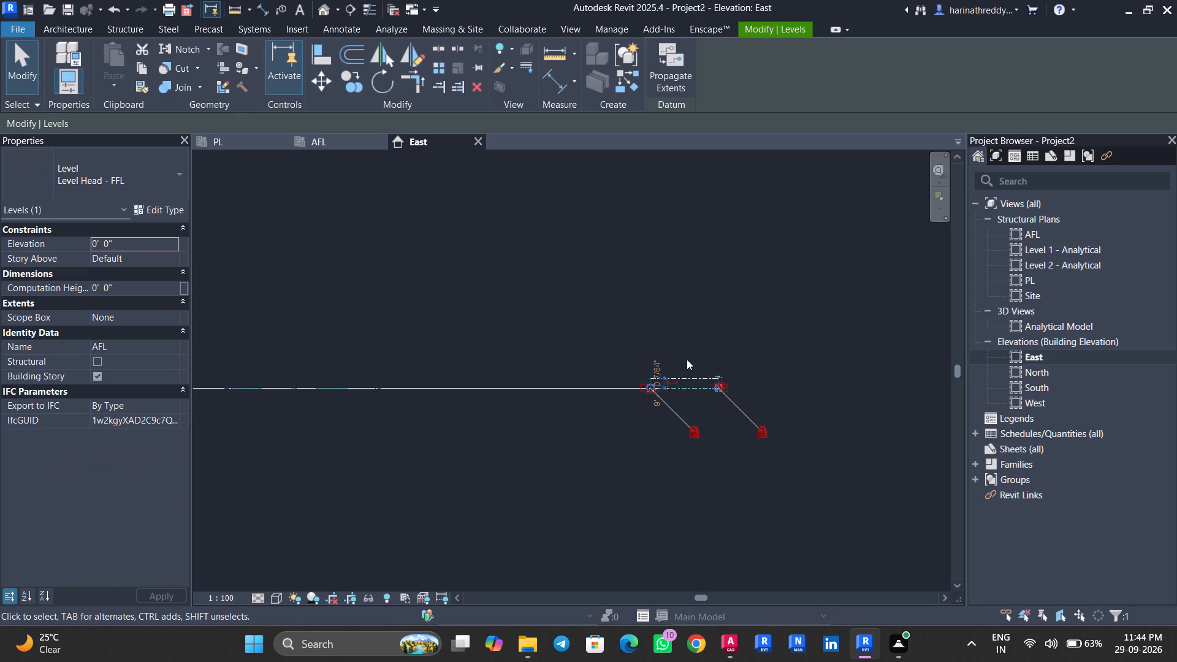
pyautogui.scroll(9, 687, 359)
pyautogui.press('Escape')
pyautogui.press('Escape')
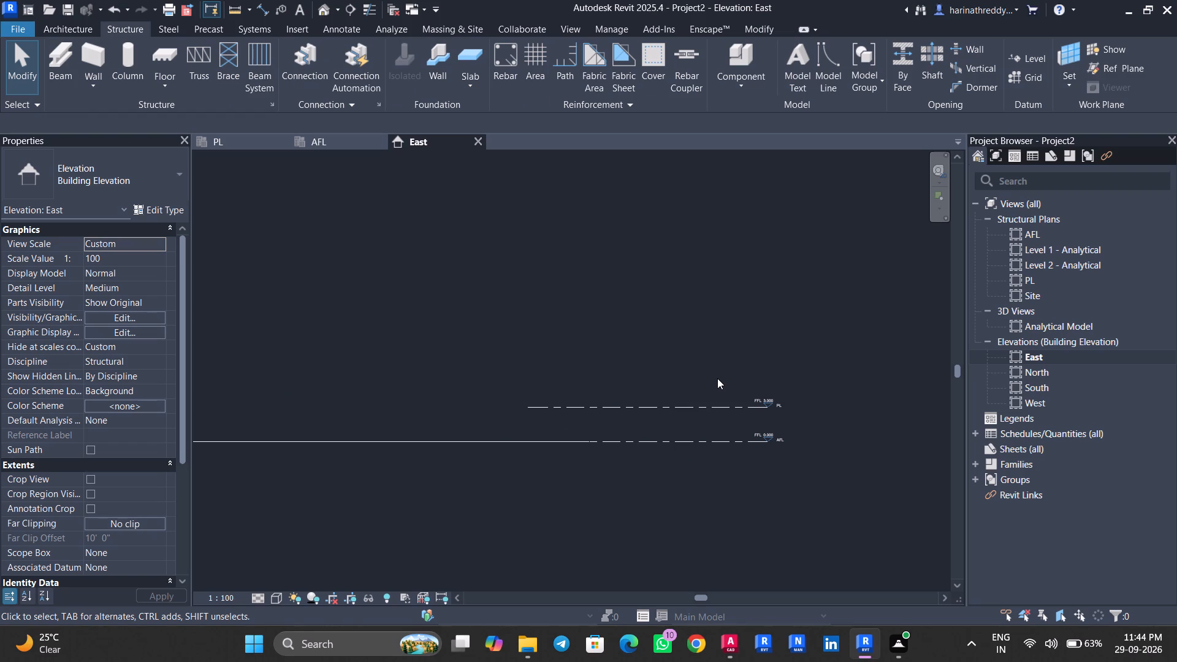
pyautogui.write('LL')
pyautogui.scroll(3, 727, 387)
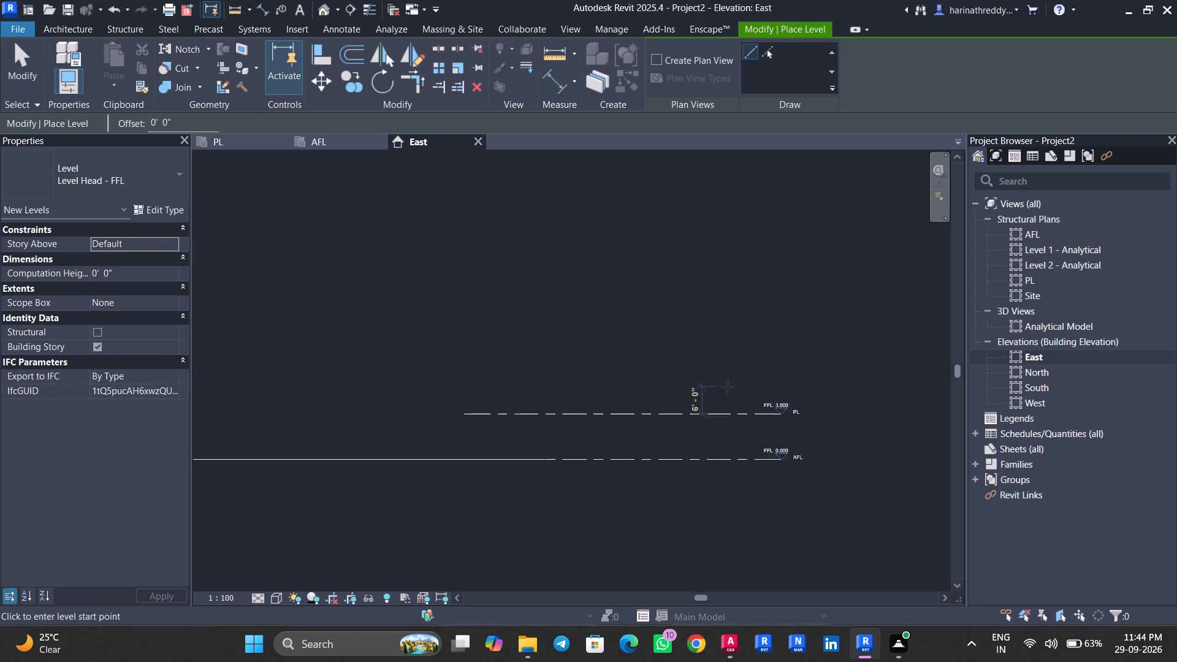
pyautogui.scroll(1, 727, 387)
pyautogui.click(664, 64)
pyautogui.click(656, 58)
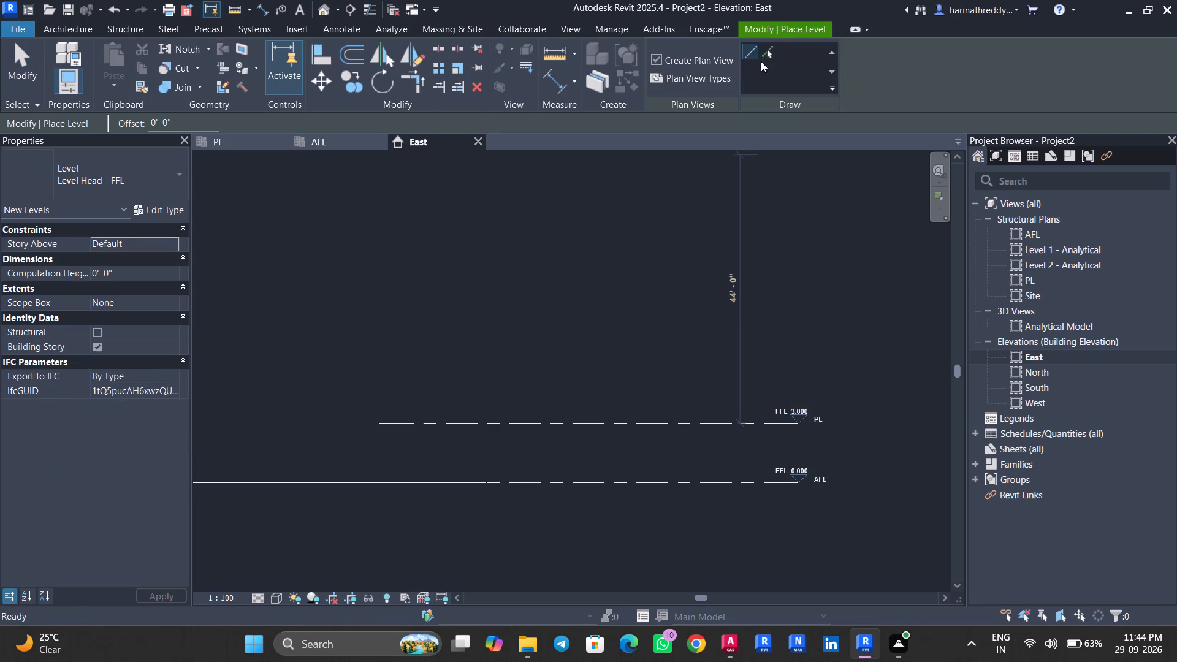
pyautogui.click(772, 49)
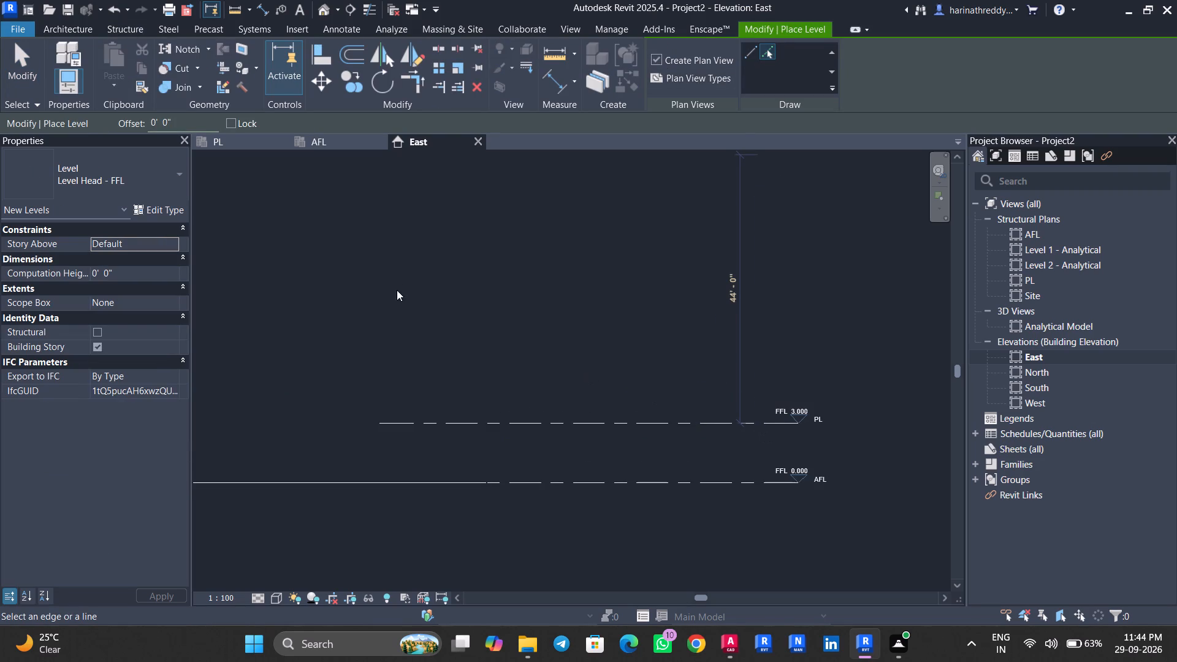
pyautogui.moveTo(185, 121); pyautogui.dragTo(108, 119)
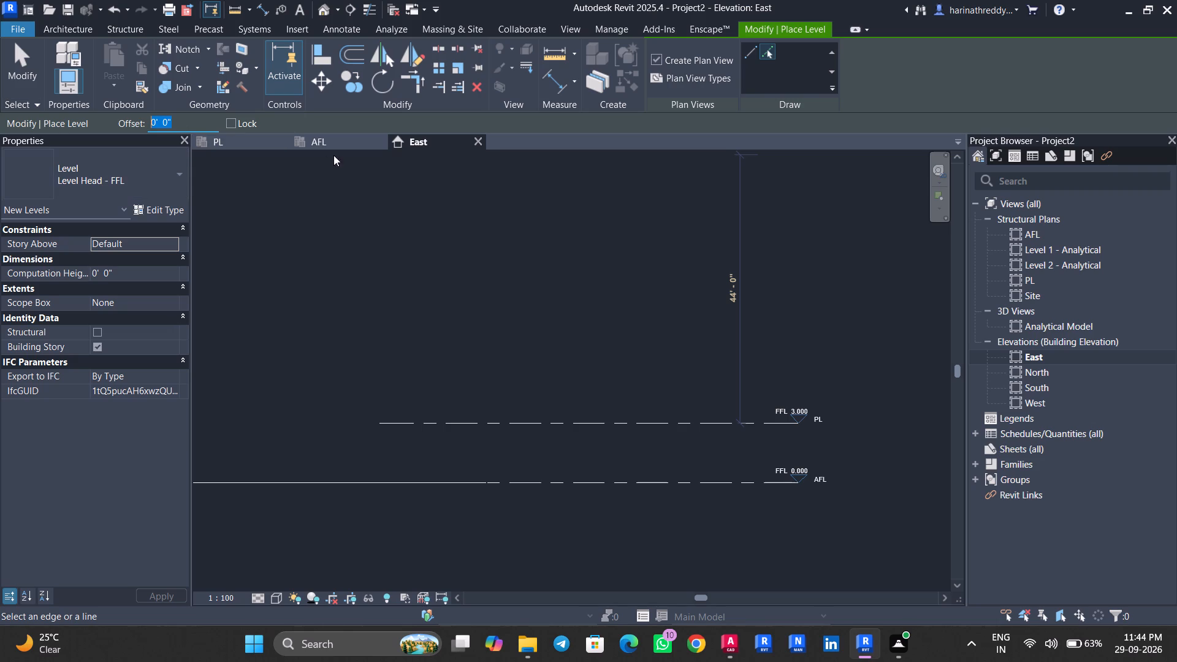
# Return to the AFL plan and look over the imported layouts, schedules and footing details.
pyautogui.click(323, 143)
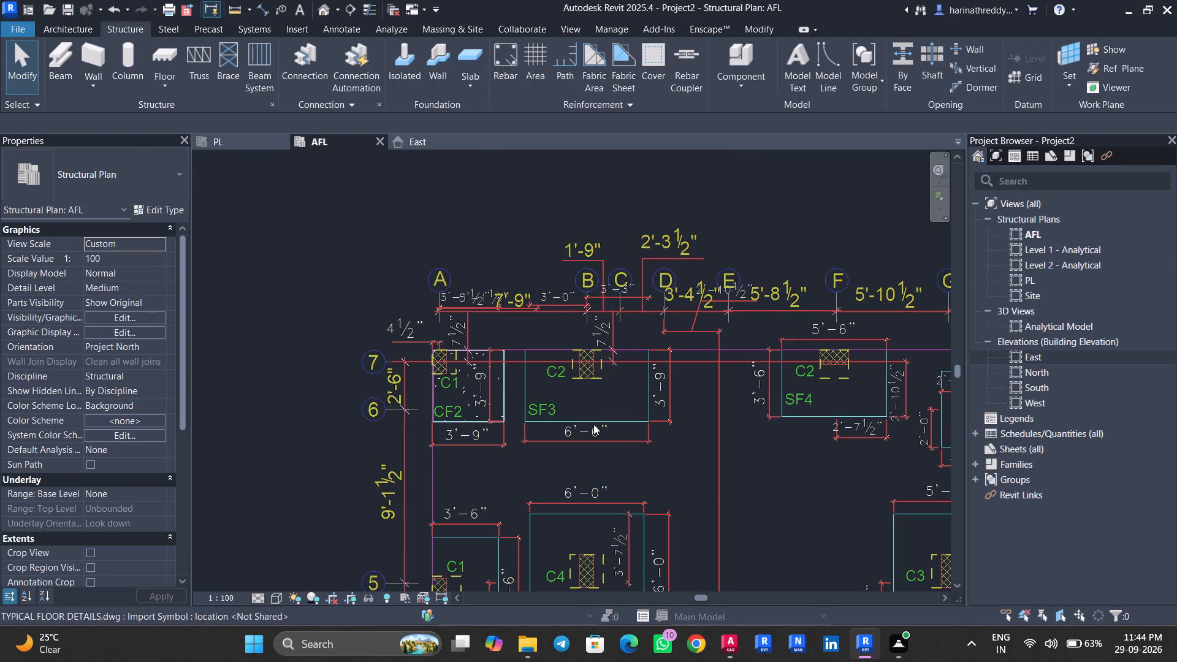
pyautogui.scroll(-14, 593, 424)
pyautogui.moveTo(590, 461); pyautogui.dragTo(496, 196, button='middle')
pyautogui.scroll(-2, 505, 385)
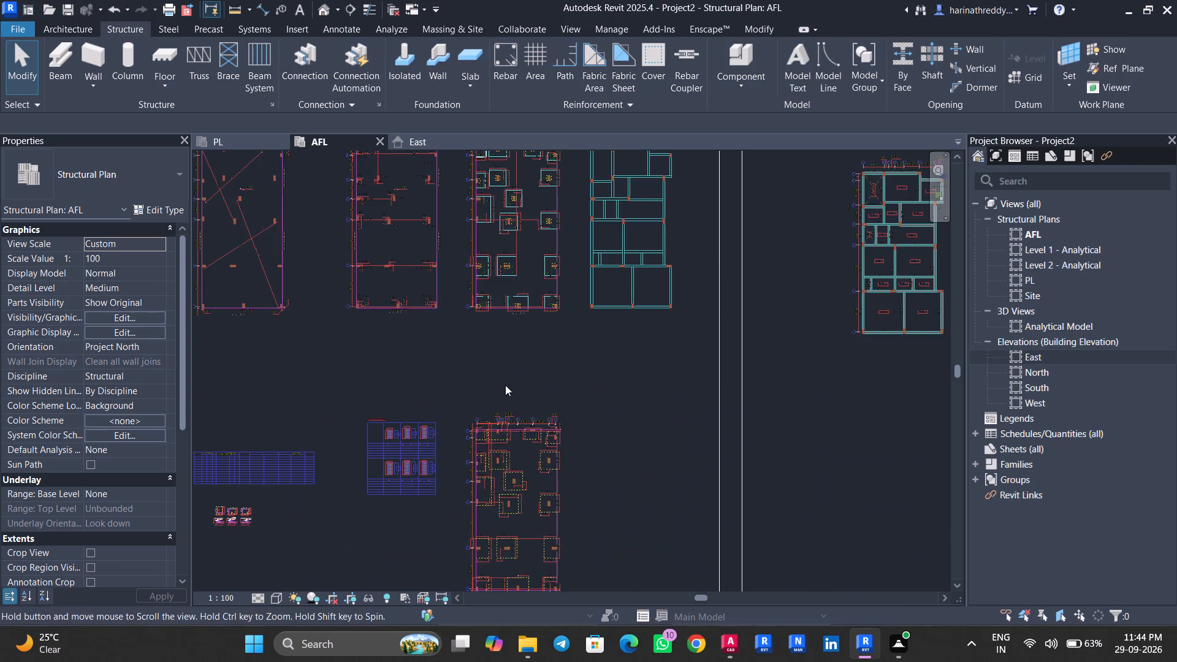
pyautogui.scroll(-2, 505, 385)
pyautogui.scroll(1, 373, 444)
pyautogui.scroll(-1, 373, 444)
pyautogui.scroll(2, 373, 444)
pyautogui.scroll(6, 254, 413)
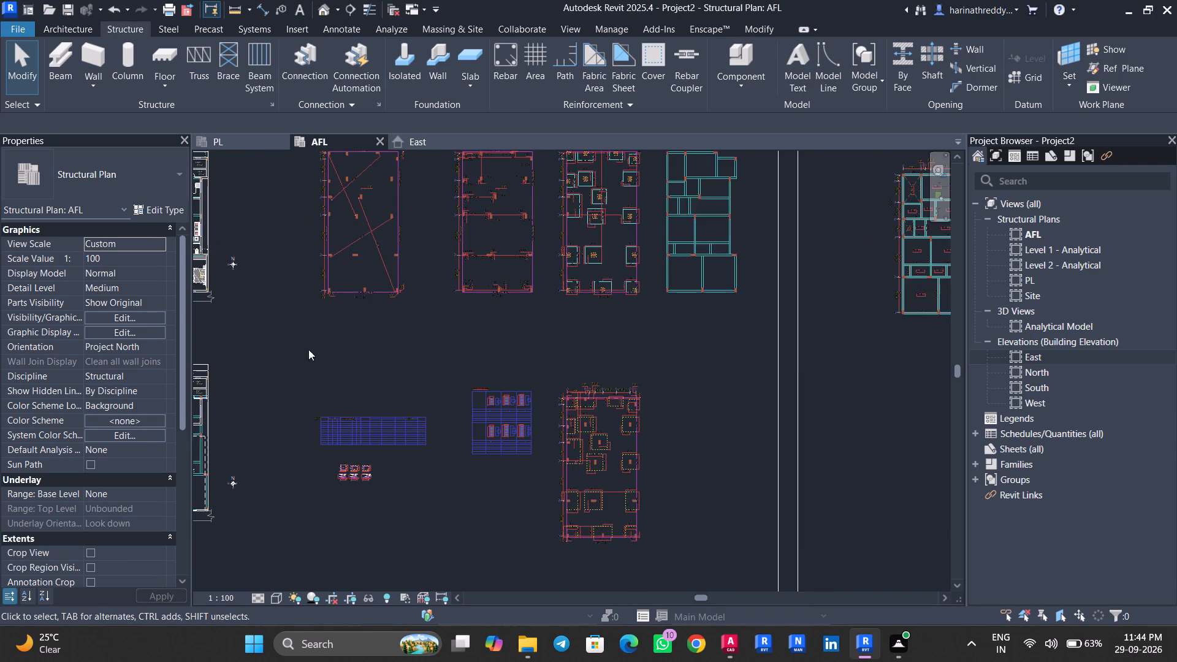
pyautogui.scroll(-4, 515, 254)
pyautogui.moveTo(515, 256); pyautogui.dragTo(451, 488, button='middle')
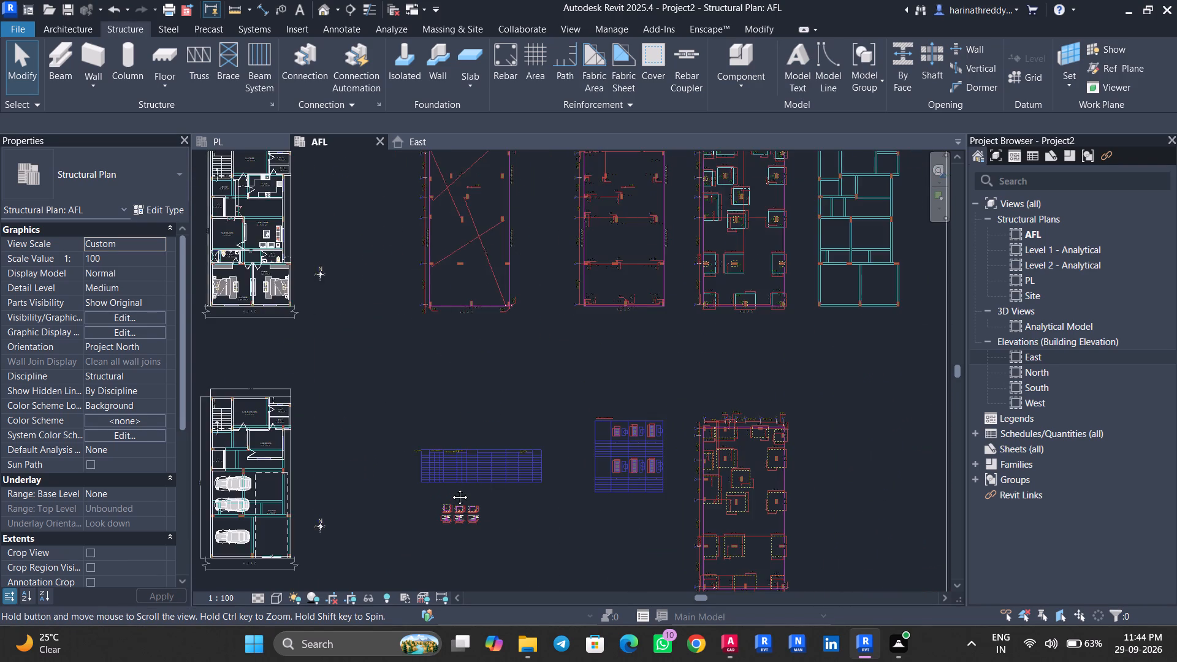
pyautogui.moveTo(451, 488); pyautogui.dragTo(449, 490, button='middle')
# Switch to TYPICAL FLOOR DETAILS.dwg in AutoCAD and examine the typical footing plans and sections with their plinth level and depth labels.
pyautogui.click(722, 654)
pyautogui.scroll(2, 533, 406)
pyautogui.scroll(-1, 533, 406)
pyautogui.scroll(4, 533, 406)
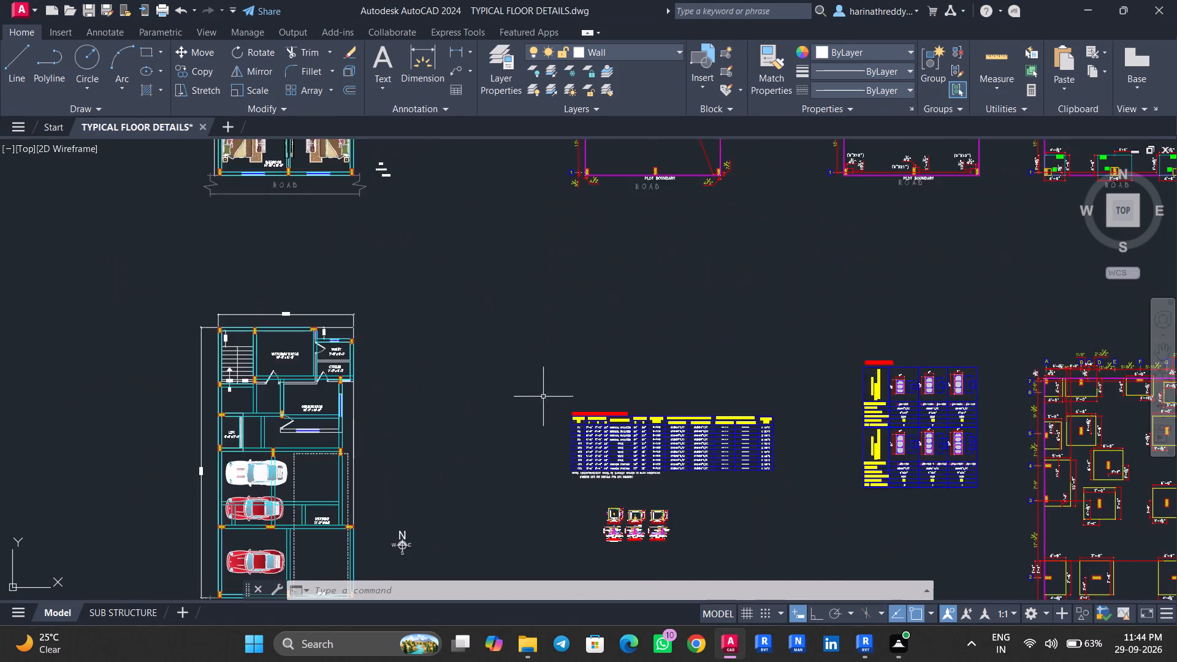
pyautogui.scroll(2, 544, 396)
pyautogui.moveTo(539, 399); pyautogui.dragTo(259, 129, button='middle')
pyautogui.scroll(5, 496, 500)
pyautogui.scroll(-5, 489, 485)
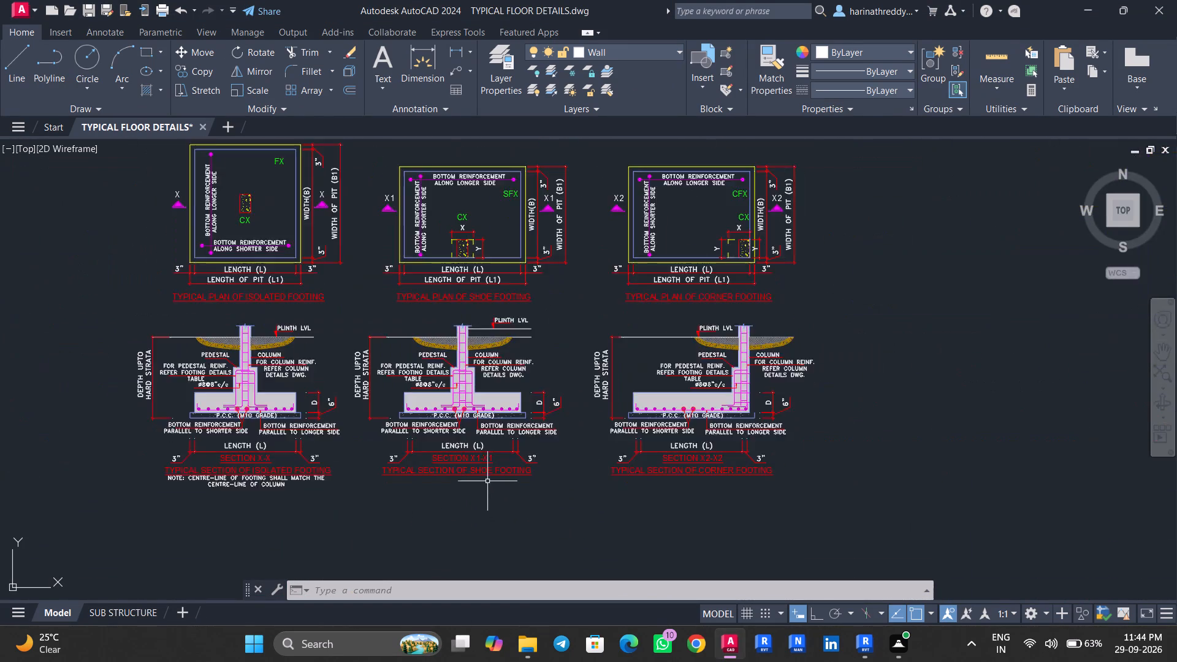
# Examine the floor plan around the toilets and bedrooms, checking individual fixtures and furniture.
pyautogui.scroll(-6, 487, 481)
pyautogui.moveTo(329, 444); pyautogui.dragTo(426, 441, button='middle')
pyautogui.scroll(12, 379, 389)
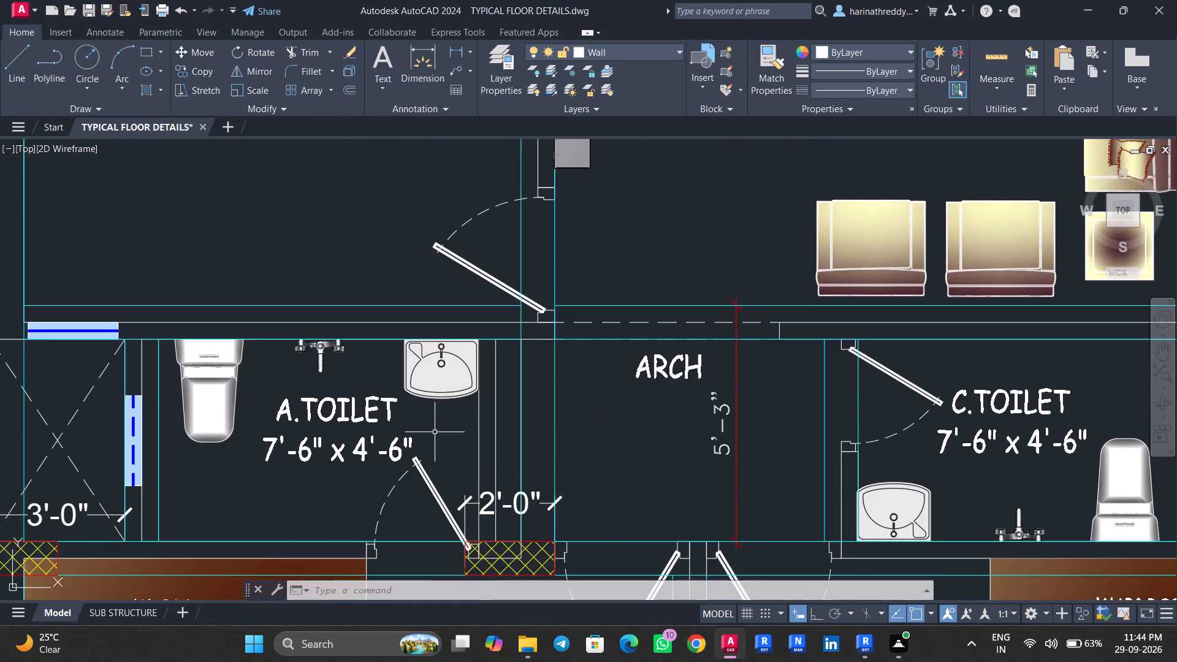
pyautogui.scroll(-4, 435, 432)
pyautogui.scroll(4, 422, 418)
pyautogui.click(467, 426)
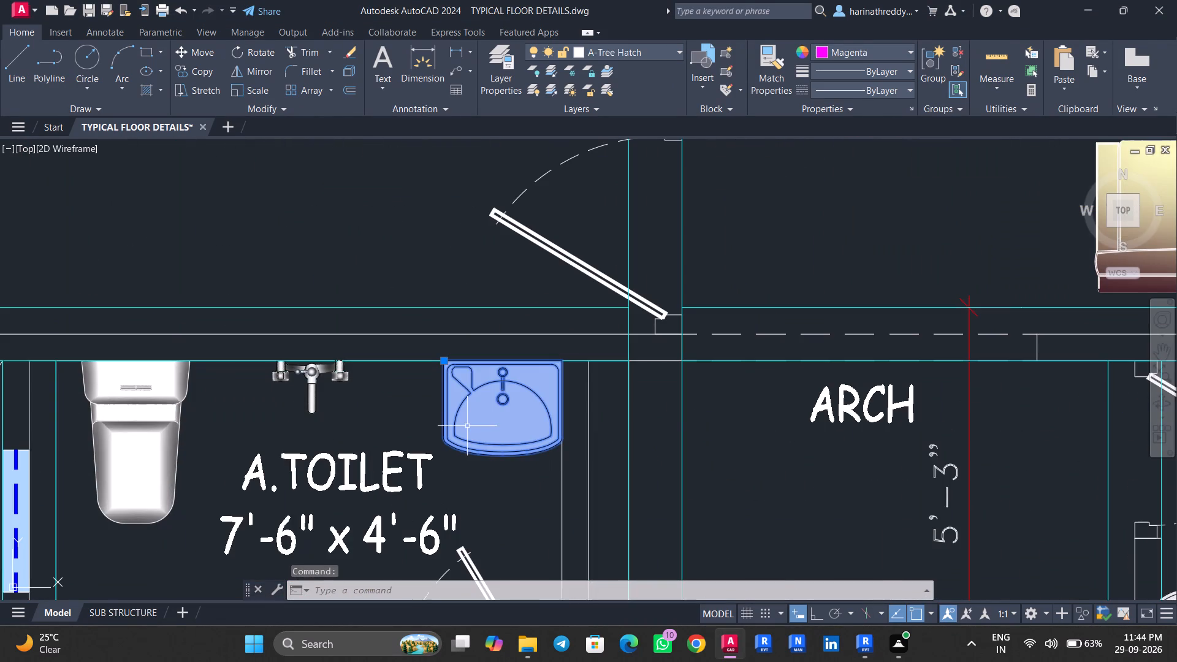
pyautogui.scroll(-5, 462, 440)
pyautogui.press('Escape')
pyautogui.press('Escape')
pyautogui.click(436, 539)
pyautogui.scroll(3, 436, 539)
pyautogui.scroll(-1, 436, 539)
pyautogui.scroll(2, 436, 539)
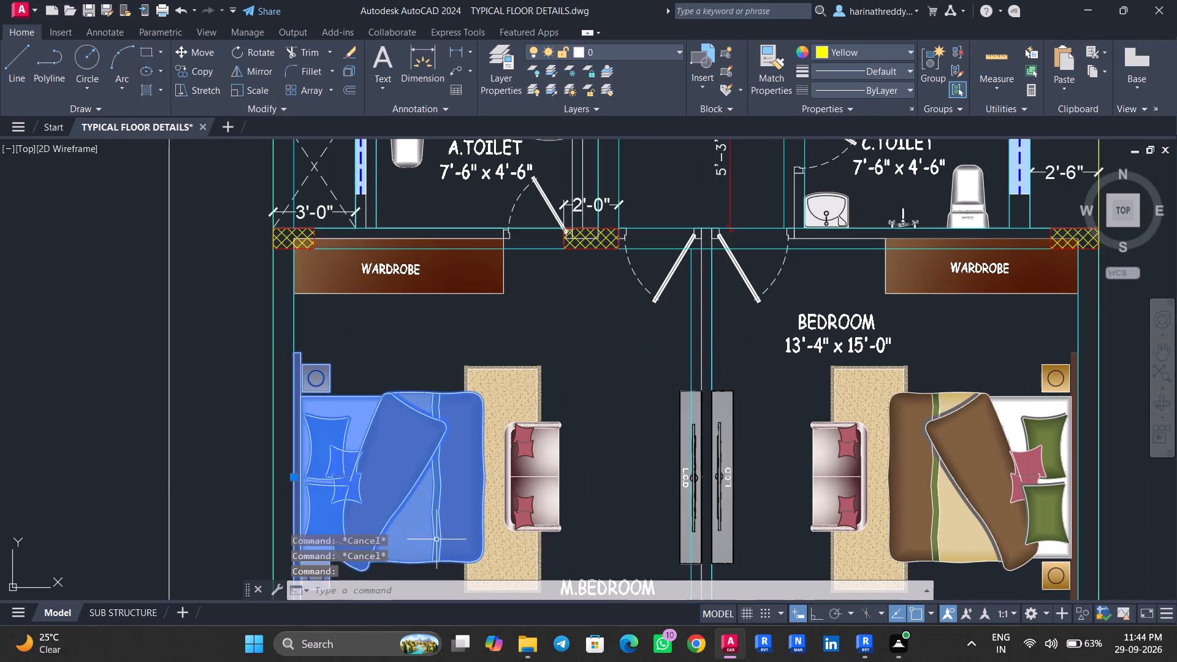
pyautogui.press('Escape')
pyautogui.click(511, 533)
pyautogui.press('Escape')
pyautogui.click(506, 403)
pyautogui.scroll(-8, 506, 403)
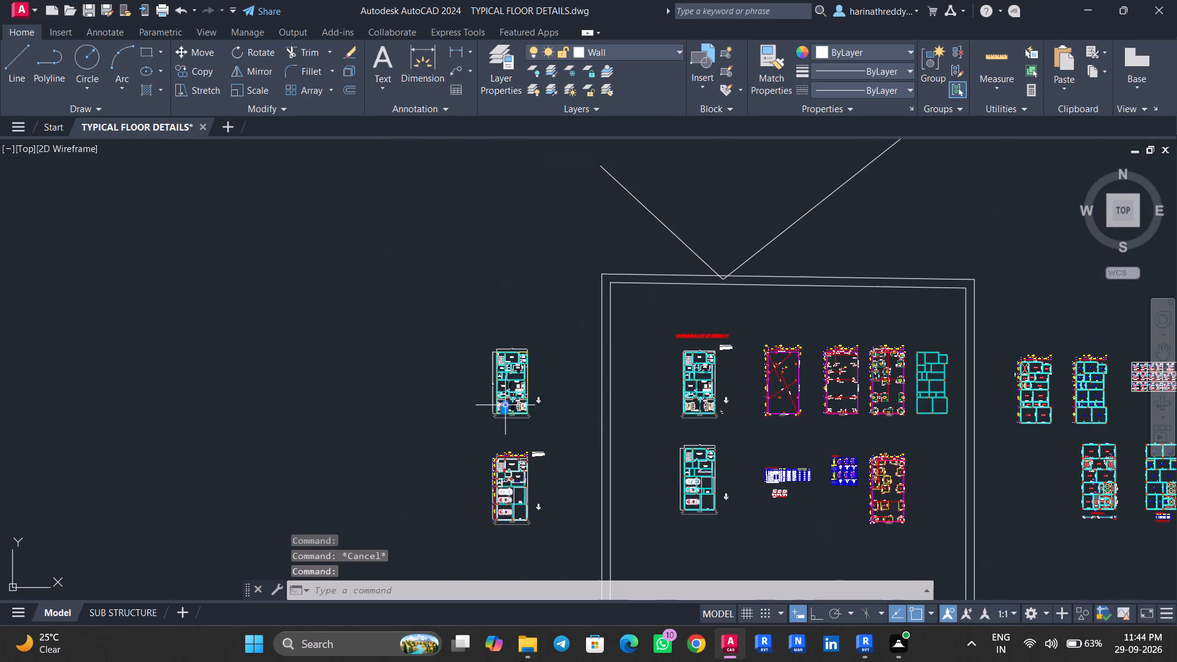
# Examine the typical floor plan around the kitchen, checking the counter, hob and surrounding walls.
pyautogui.press('Escape')
pyautogui.scroll(5, 693, 433)
pyautogui.moveTo(690, 431); pyautogui.dragTo(465, 490, button='middle')
pyautogui.scroll(-3, 465, 489)
pyautogui.scroll(1, 465, 489)
pyautogui.scroll(-3, 465, 488)
pyautogui.moveTo(505, 496); pyautogui.dragTo(446, 496, button='middle')
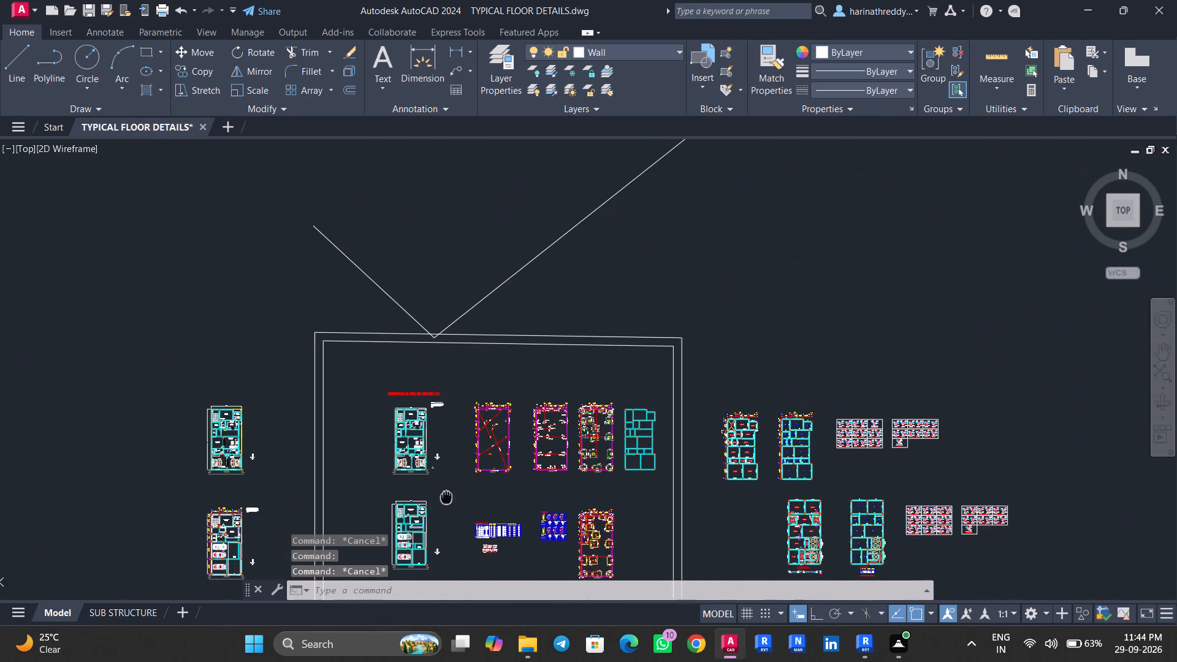
pyautogui.scroll(9, 421, 433)
pyautogui.moveTo(389, 424); pyautogui.dragTo(515, 496, button='middle')
pyautogui.scroll(-3, 512, 490)
pyautogui.press('Escape')
pyautogui.scroll(2, 496, 466)
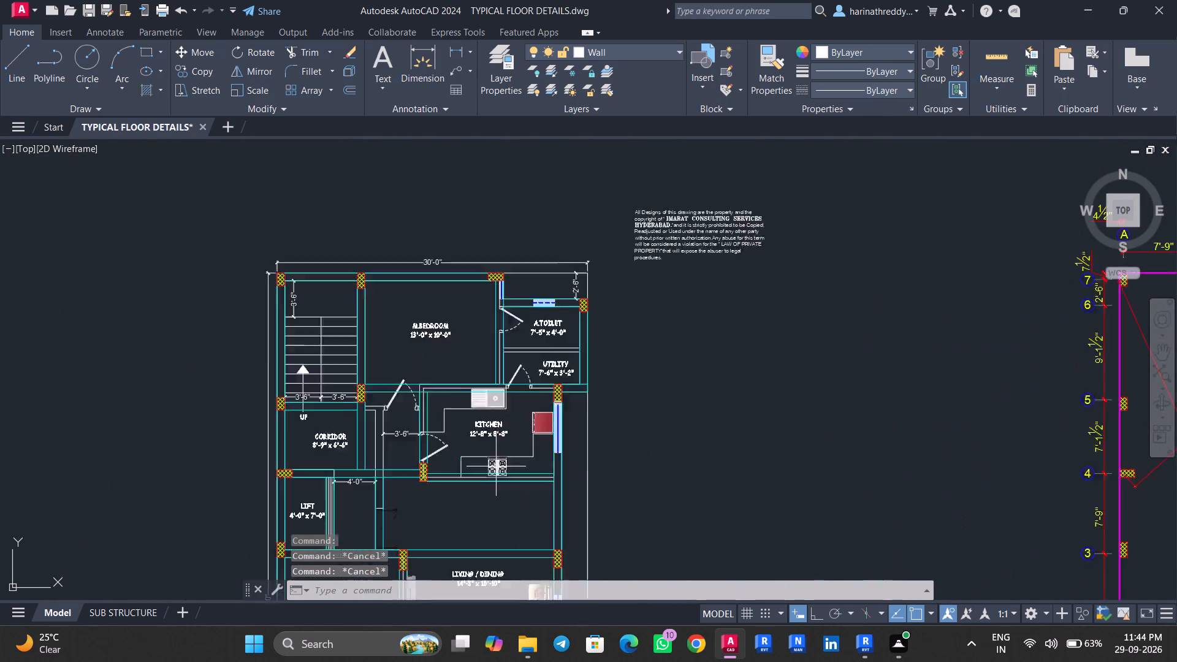
pyautogui.scroll(2, 496, 466)
pyautogui.click(496, 466)
pyautogui.press('Escape')
pyautogui.press('Escape')
pyautogui.click(524, 482)
pyautogui.press('Escape')
pyautogui.scroll(-2, 524, 482)
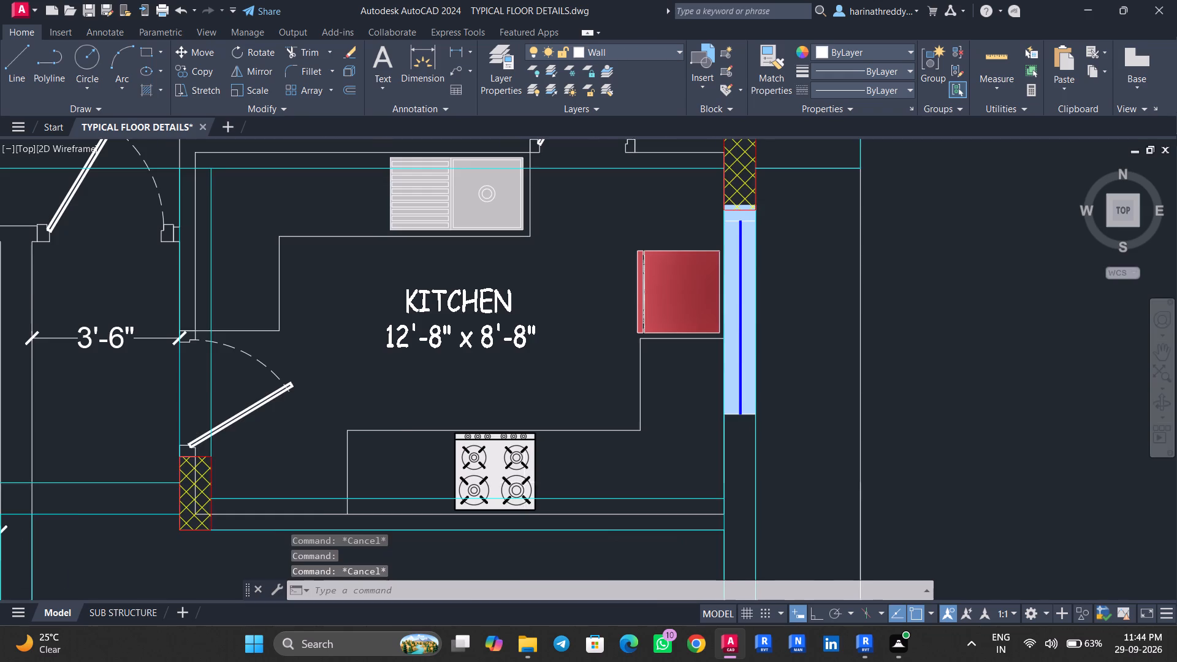
# Examine the slab thickness and beam layout plans beside the beam section details.
pyautogui.scroll(-6, 524, 482)
pyautogui.moveTo(665, 523); pyautogui.dragTo(545, 424, button='middle')
pyautogui.scroll(6, 766, 450)
pyautogui.moveTo(758, 451); pyautogui.dragTo(460, 525, button='middle')
pyautogui.scroll(-7, 465, 519)
pyautogui.scroll(8, 687, 522)
pyautogui.scroll(-8, 663, 492)
pyautogui.moveTo(785, 494); pyautogui.dragTo(665, 238, button='middle')
pyautogui.scroll(7, 665, 238)
pyautogui.moveTo(605, 343); pyautogui.dragTo(814, 284, button='middle')
pyautogui.scroll(-5, 760, 313)
pyautogui.moveTo(653, 394); pyautogui.dragTo(669, 388, button='middle')
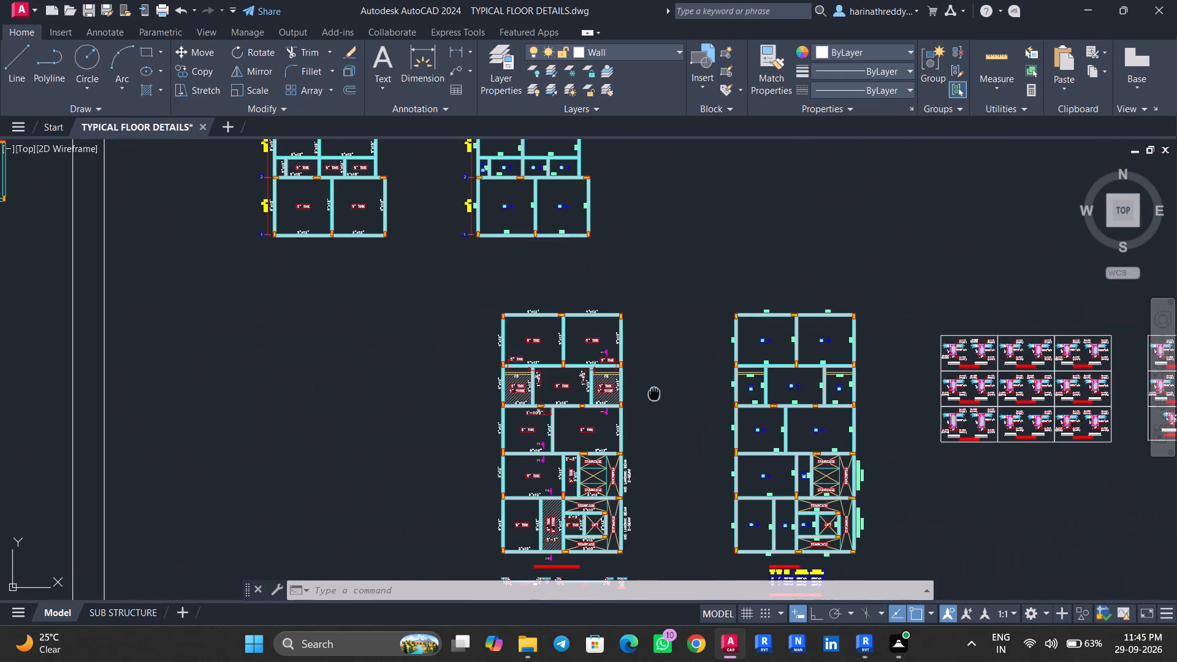
# Read the isolated footing schedule and the column schedule for footing sizes, pedestals, column sizes and reinforcement.
pyautogui.moveTo(669, 388); pyautogui.dragTo(806, 370, button='middle')
pyautogui.moveTo(566, 368); pyautogui.dragTo(828, 438, button='middle')
pyautogui.scroll(-4, 674, 416)
pyautogui.scroll(11, 526, 420)
pyautogui.scroll(-3, 645, 443)
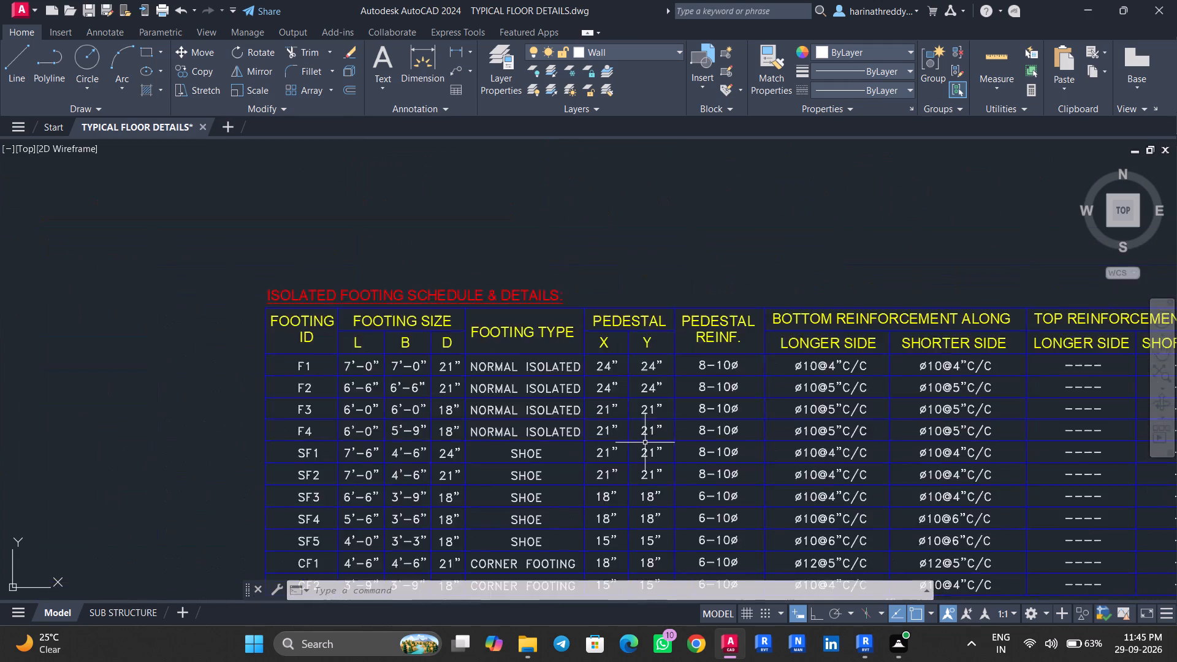
pyautogui.scroll(-6, 645, 443)
pyautogui.moveTo(777, 484); pyautogui.dragTo(564, 396, button='middle')
pyautogui.moveTo(758, 389); pyautogui.dragTo(622, 474, button='middle')
pyautogui.scroll(6, 656, 406)
pyautogui.scroll(-3, 637, 409)
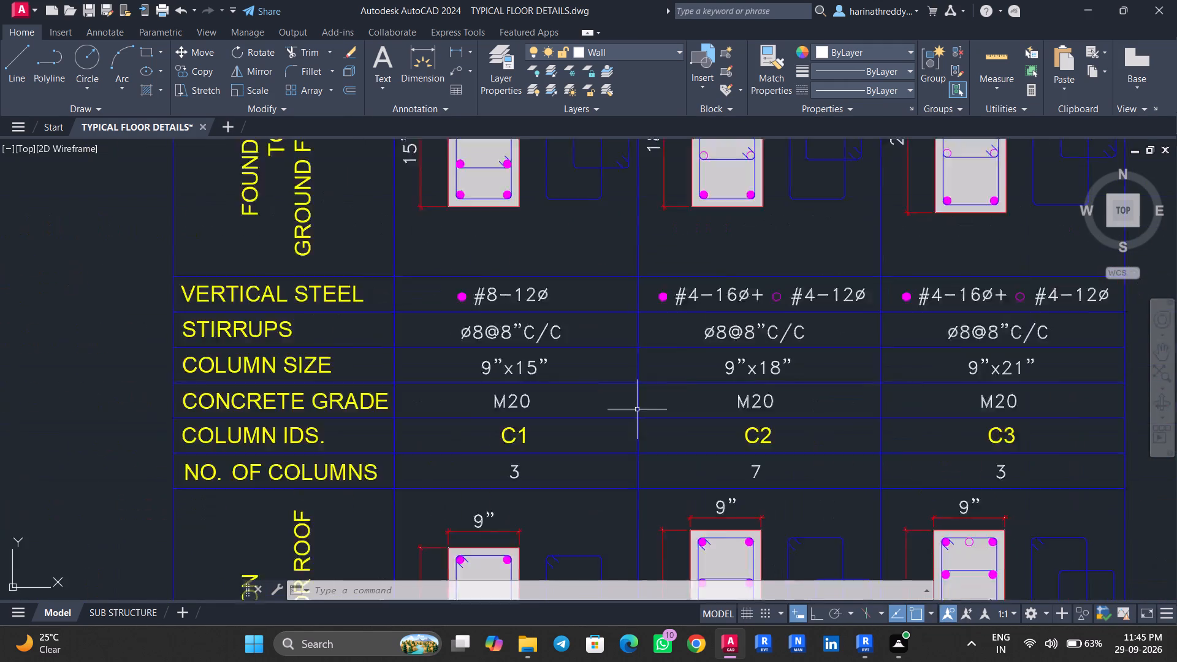
pyautogui.scroll(-6, 637, 409)
pyautogui.moveTo(631, 417); pyautogui.dragTo(512, 566, button='middle')
pyautogui.scroll(9, 530, 419)
pyautogui.scroll(-3, 530, 419)
pyautogui.scroll(1, 530, 419)
pyautogui.scroll(-5, 530, 419)
pyautogui.scroll(2, 530, 419)
pyautogui.scroll(-5, 529, 419)
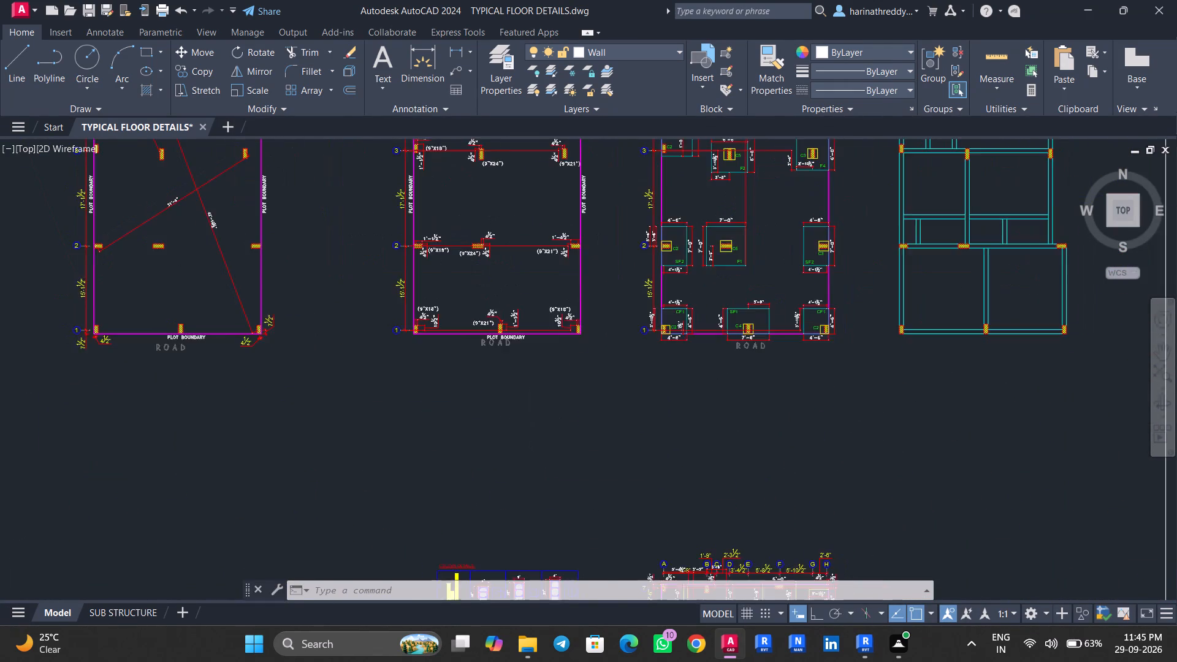
# Examine the column layout and footing layout plans, checking footing positions and sizes along grids 1 to 4.
pyautogui.scroll(3, 528, 419)
pyautogui.moveTo(503, 364); pyautogui.dragTo(562, 596, button='middle')
pyautogui.scroll(1, 397, 455)
pyautogui.scroll(-4, 563, 604)
pyautogui.scroll(-4, 560, 364)
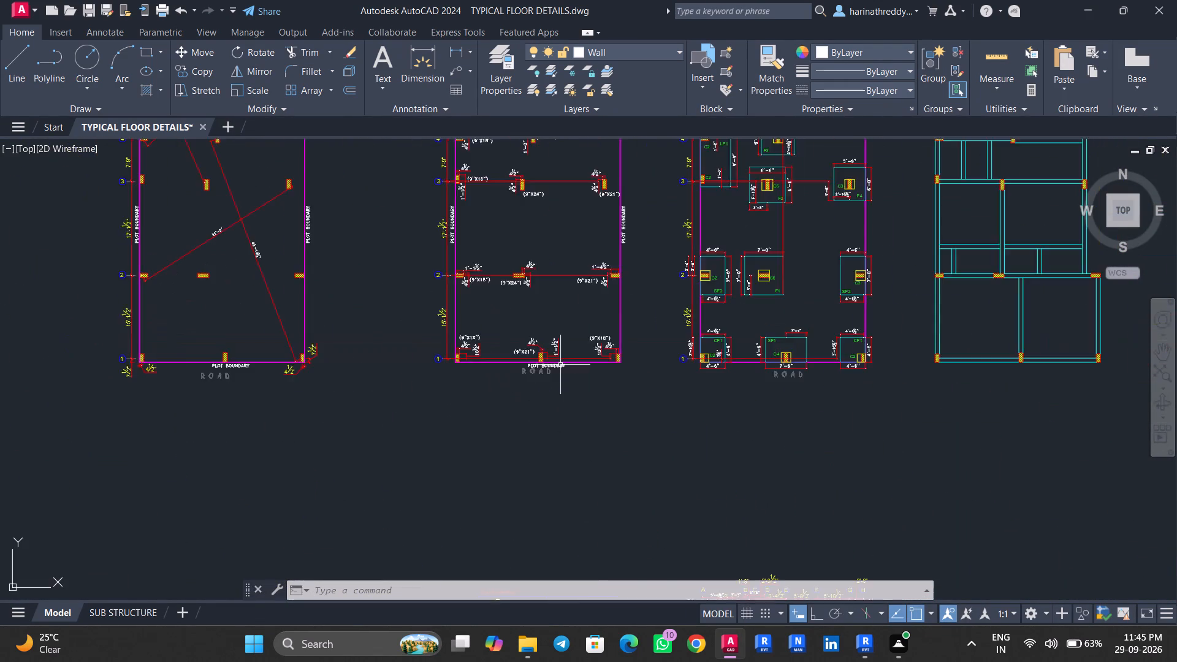
pyautogui.scroll(-6, 560, 367)
pyautogui.moveTo(565, 367); pyautogui.dragTo(527, 515, button='middle')
pyautogui.scroll(10, 544, 471)
pyautogui.moveTo(505, 523); pyautogui.dragTo(570, 256, button='middle')
pyautogui.scroll(1, 571, 256)
pyautogui.scroll(-5, 563, 283)
pyautogui.scroll(1, 560, 314)
pyautogui.scroll(-4, 560, 313)
pyautogui.moveTo(565, 393); pyautogui.dragTo(652, 293, button='middle')
pyautogui.scroll(10, 645, 304)
pyautogui.moveTo(604, 310); pyautogui.dragTo(494, 505, button='middle')
pyautogui.scroll(-10, 497, 469)
pyautogui.scroll(9, 497, 462)
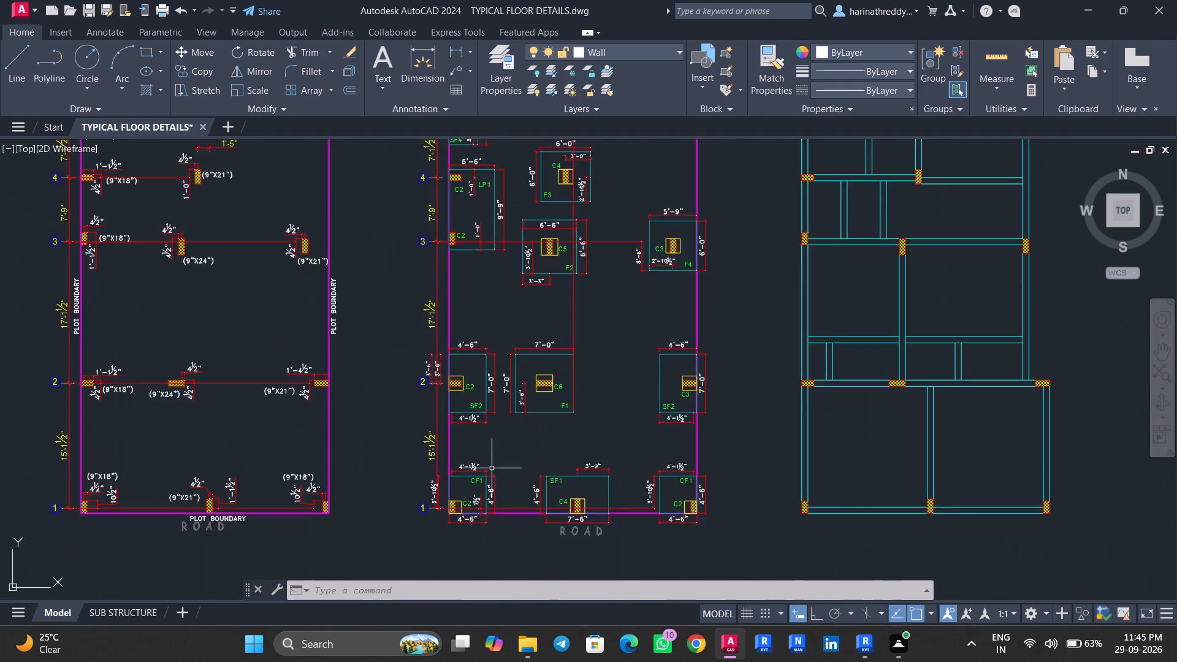
pyautogui.scroll(2, 489, 473)
pyautogui.scroll(-6, 464, 482)
pyautogui.moveTo(461, 473); pyautogui.dragTo(509, 550, button='middle')
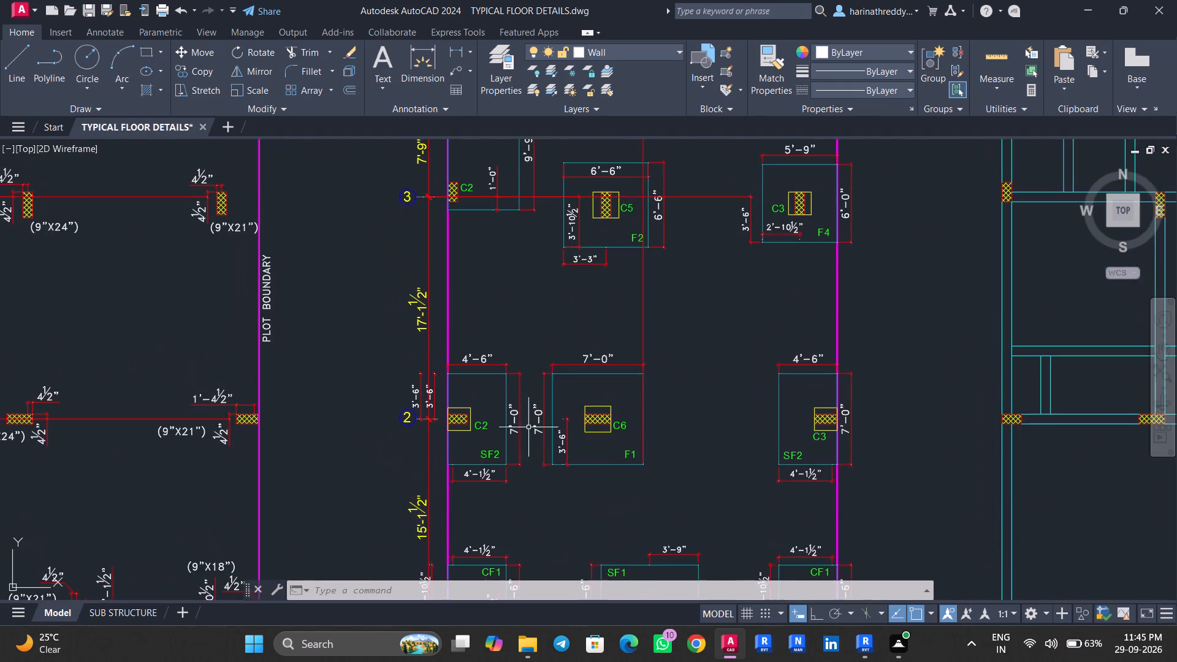
pyautogui.moveTo(550, 401); pyautogui.dragTo(524, 584, button='middle')
pyautogui.moveTo(534, 446); pyautogui.dragTo(525, 590, button='middle')
pyautogui.moveTo(555, 474); pyautogui.dragTo(557, 649, button='middle')
pyautogui.moveTo(531, 463); pyautogui.dragTo(535, 527, button='middle')
pyautogui.scroll(3, 539, 449)
pyautogui.scroll(-5, 540, 448)
pyautogui.scroll(4, 566, 460)
# Switch to Revit, look over the column layouts in the AFL plan, and open the East elevation.
pyautogui.click(867, 644)
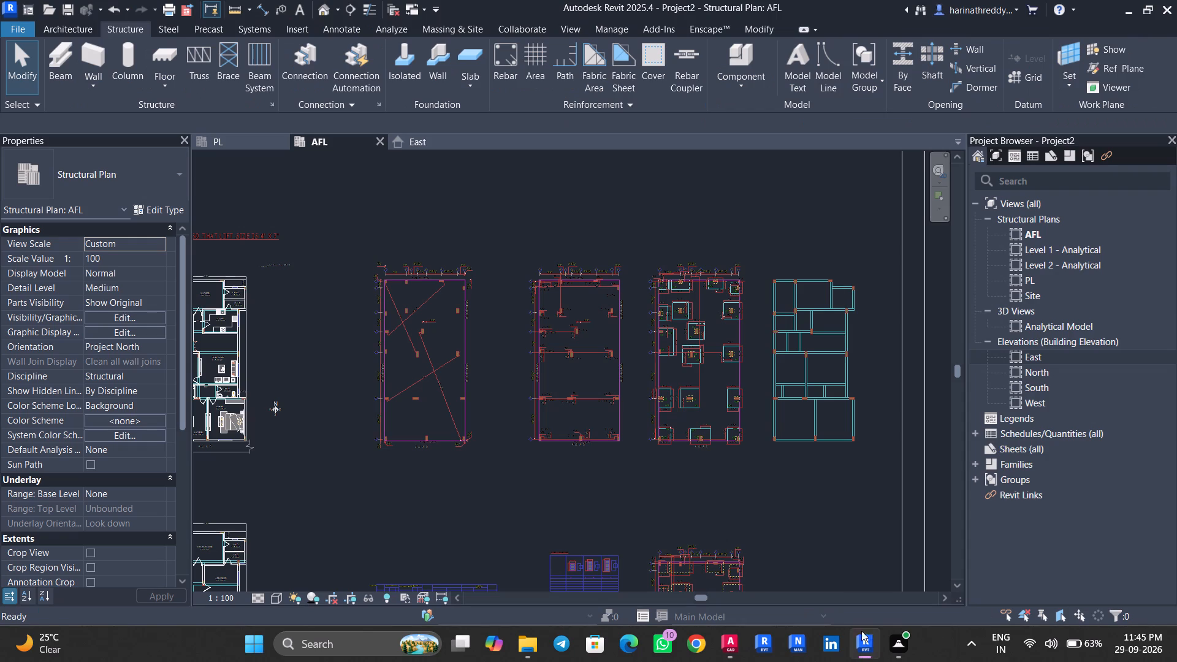
pyautogui.scroll(4, 446, 286)
pyautogui.scroll(3, 685, 397)
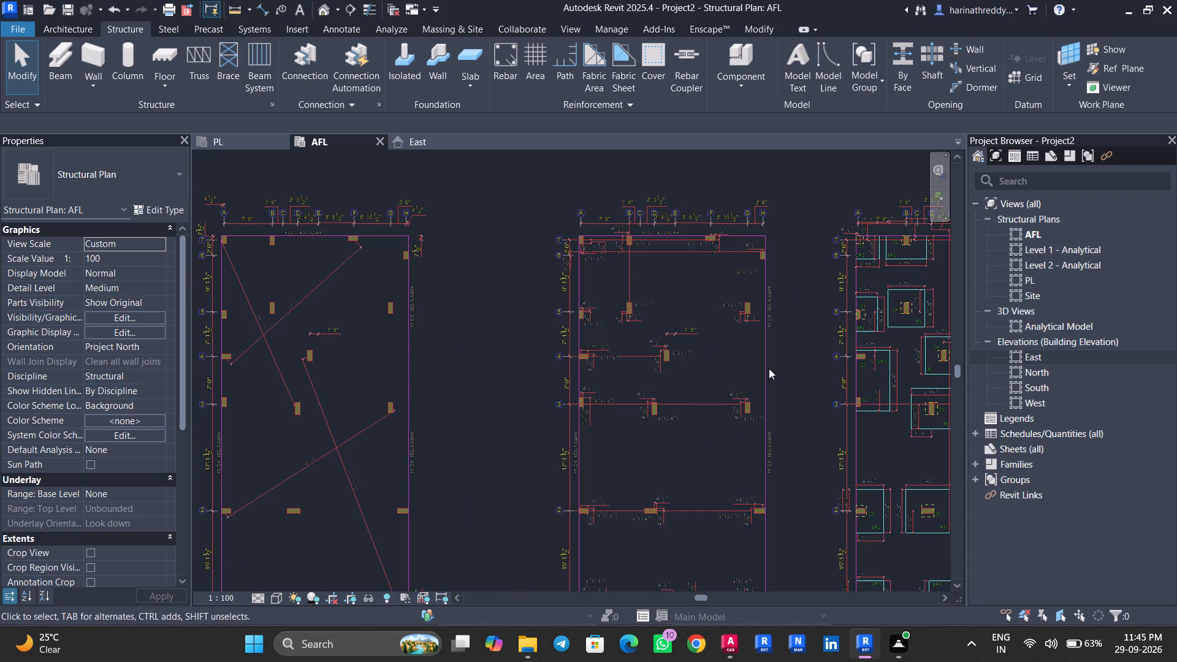
pyautogui.press('Escape')
pyautogui.press('Escape')
pyautogui.press('Escape')
pyautogui.press('Escape')
pyautogui.doubleClick(1050, 357)
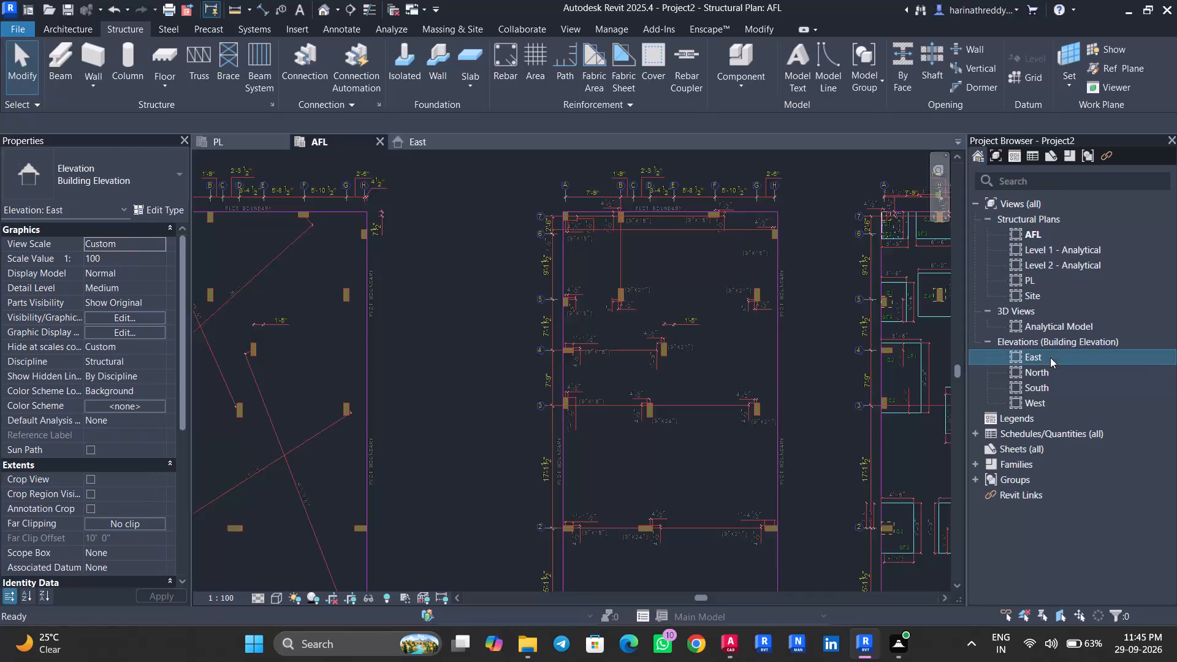
# Switch back to AutoCAD and examine the slab and beam layouts together with the beam reinforcement sections.
pyautogui.click(723, 651)
pyautogui.scroll(-9, 649, 453)
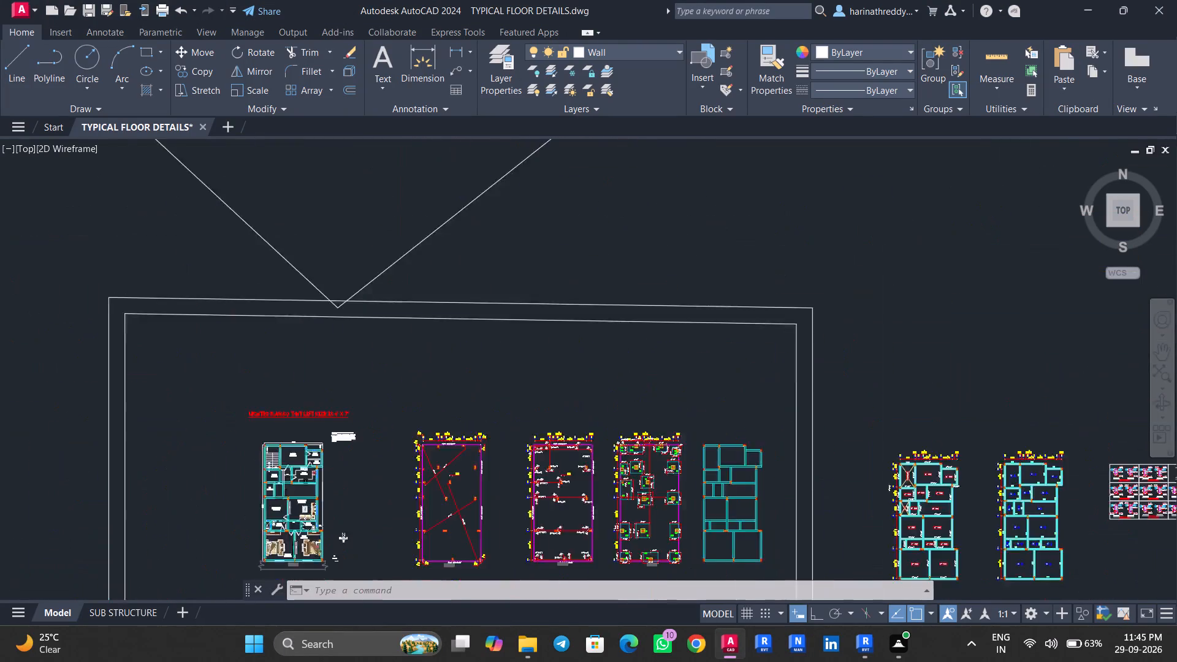
pyautogui.moveTo(692, 506); pyautogui.dragTo(648, 304, button='middle')
pyautogui.scroll(8, 856, 303)
pyautogui.scroll(-2, 780, 331)
pyautogui.moveTo(626, 441); pyautogui.dragTo(820, 305, button='middle')
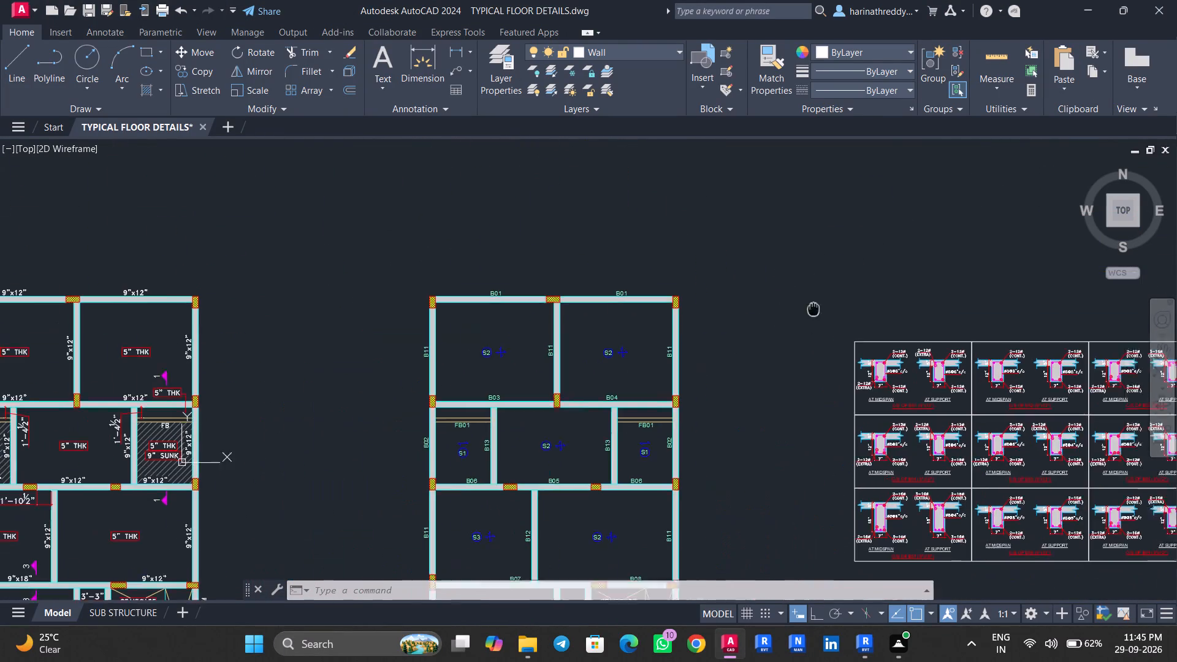
pyautogui.scroll(-4, 723, 370)
pyautogui.moveTo(755, 387); pyautogui.dragTo(702, 439, button='middle')
pyautogui.scroll(10, 768, 438)
pyautogui.scroll(-7, 725, 457)
pyautogui.scroll(1, 723, 455)
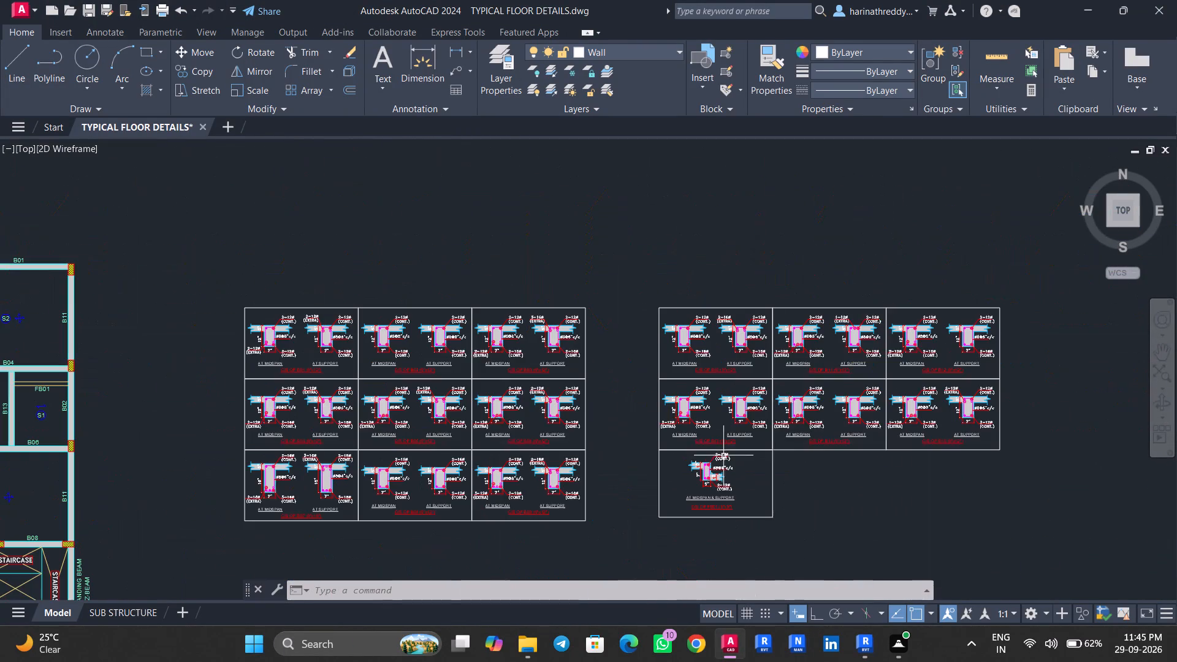
pyautogui.moveTo(644, 420); pyautogui.dragTo(853, 517, button='middle')
pyautogui.scroll(-7, 839, 495)
pyautogui.scroll(11, 753, 451)
pyautogui.moveTo(840, 485); pyautogui.dragTo(588, 324, button='middle')
pyautogui.scroll(-7, 590, 334)
pyautogui.scroll(8, 669, 403)
pyautogui.scroll(-3, 634, 382)
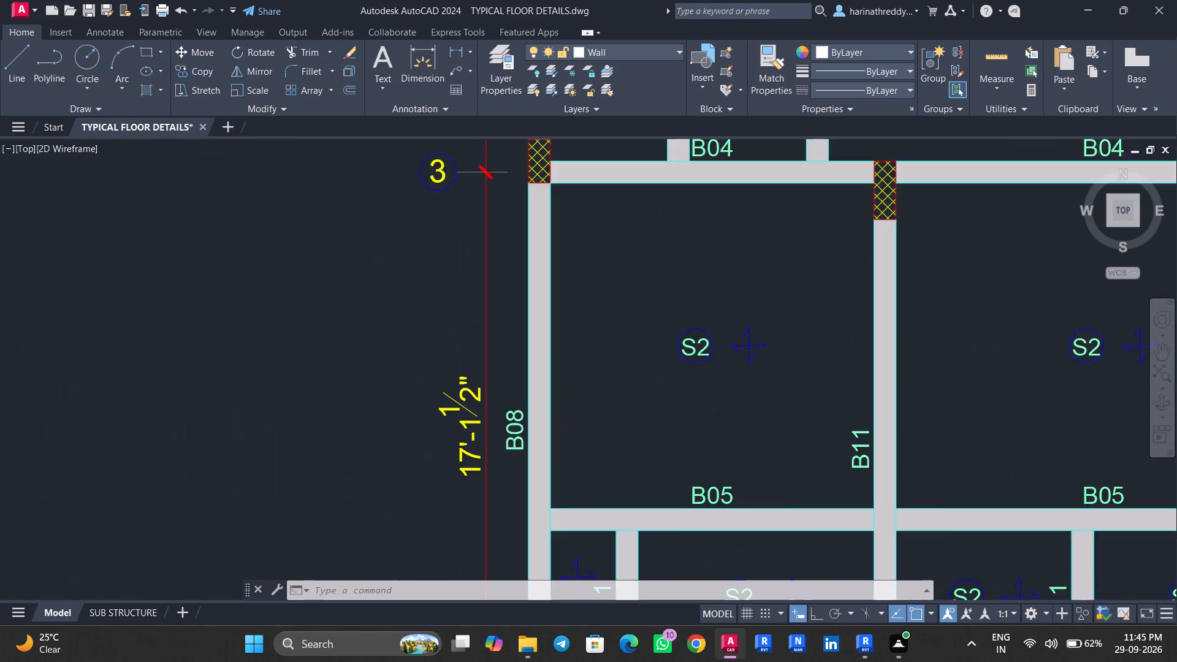
pyautogui.scroll(-10, 634, 382)
pyautogui.scroll(6, 772, 383)
pyautogui.moveTo(558, 392); pyautogui.dragTo(993, 490, button='middle')
pyautogui.scroll(-3, 872, 455)
pyautogui.scroll(-1, 742, 432)
pyautogui.scroll(1, 742, 432)
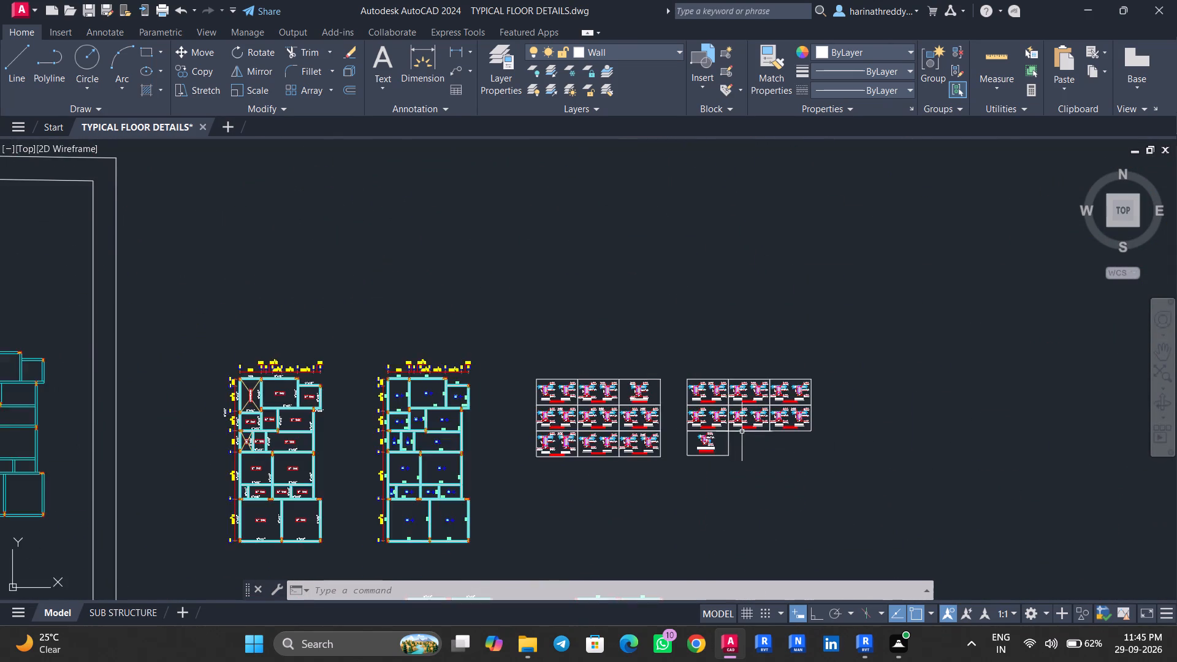
pyautogui.scroll(4, 742, 432)
pyautogui.moveTo(739, 434); pyautogui.dragTo(888, 477, button='middle')
pyautogui.scroll(-5, 888, 473)
pyautogui.scroll(1, 888, 473)
pyautogui.scroll(-3, 886, 473)
# Examine the ground and typical floor architectural plans, including the column-move notes near the kitchen and corridor.
pyautogui.moveTo(762, 493); pyautogui.dragTo(984, 378, button='middle')
pyautogui.scroll(5, 802, 424)
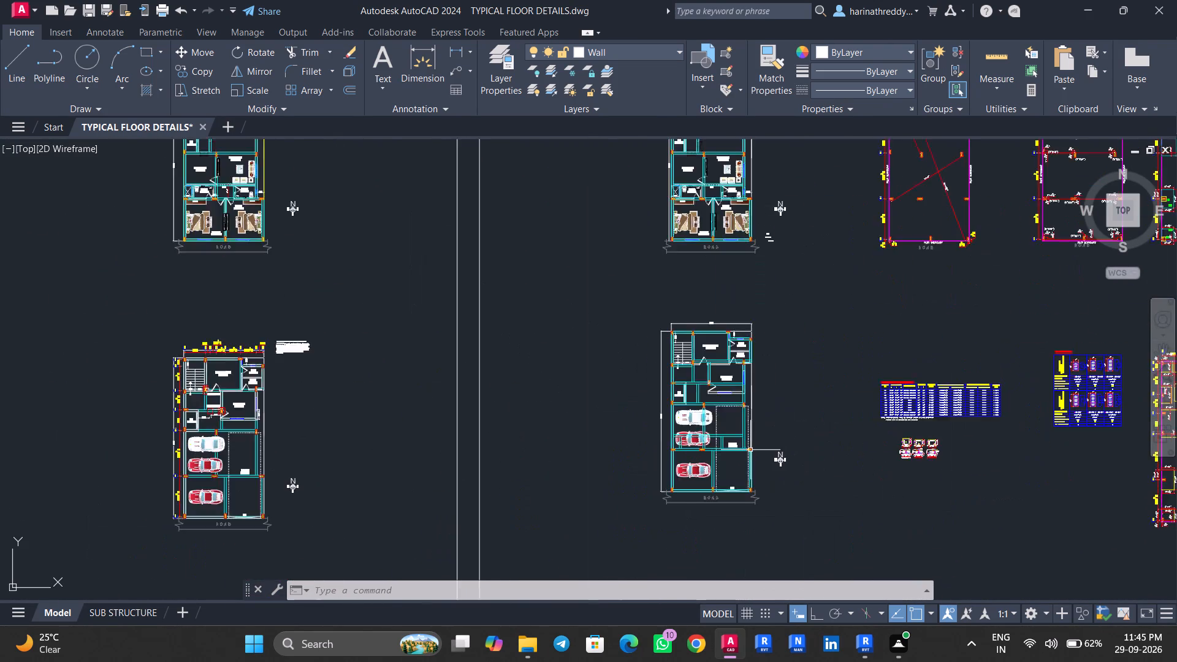
pyautogui.scroll(2, 748, 451)
pyautogui.scroll(2, 687, 471)
pyautogui.scroll(-8, 687, 471)
pyautogui.moveTo(724, 409); pyautogui.dragTo(775, 522, button='middle')
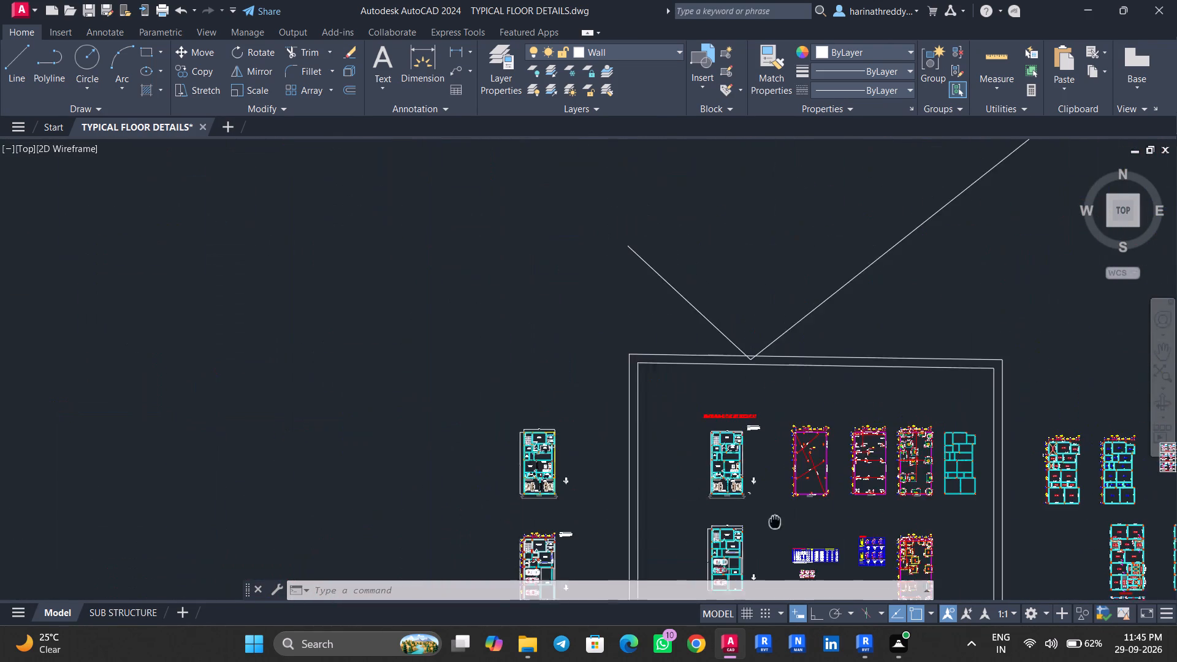
pyautogui.moveTo(775, 522); pyautogui.dragTo(774, 520, button='middle')
pyautogui.scroll(4, 553, 487)
pyautogui.moveTo(519, 496); pyautogui.dragTo(639, 479, button='middle')
pyautogui.scroll(5, 592, 479)
pyautogui.scroll(-1, 592, 479)
pyautogui.scroll(2, 592, 479)
pyautogui.scroll(-6, 592, 479)
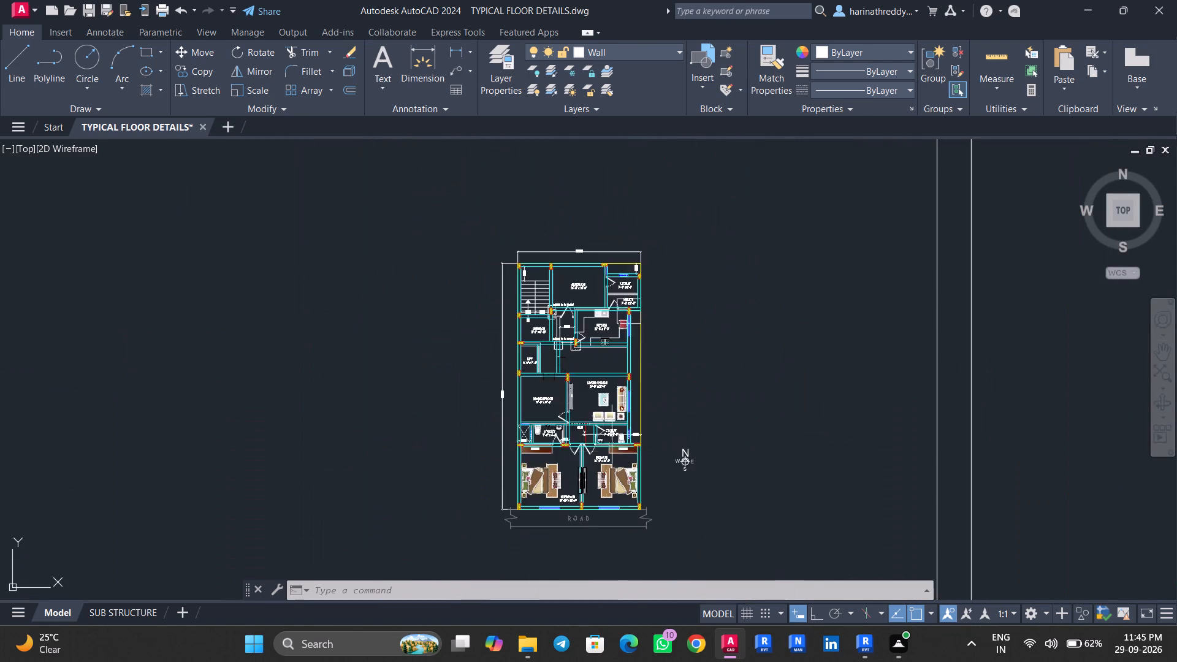
pyautogui.moveTo(627, 413); pyautogui.dragTo(628, 525, button='middle')
pyautogui.scroll(7, 577, 457)
pyautogui.scroll(-3, 585, 476)
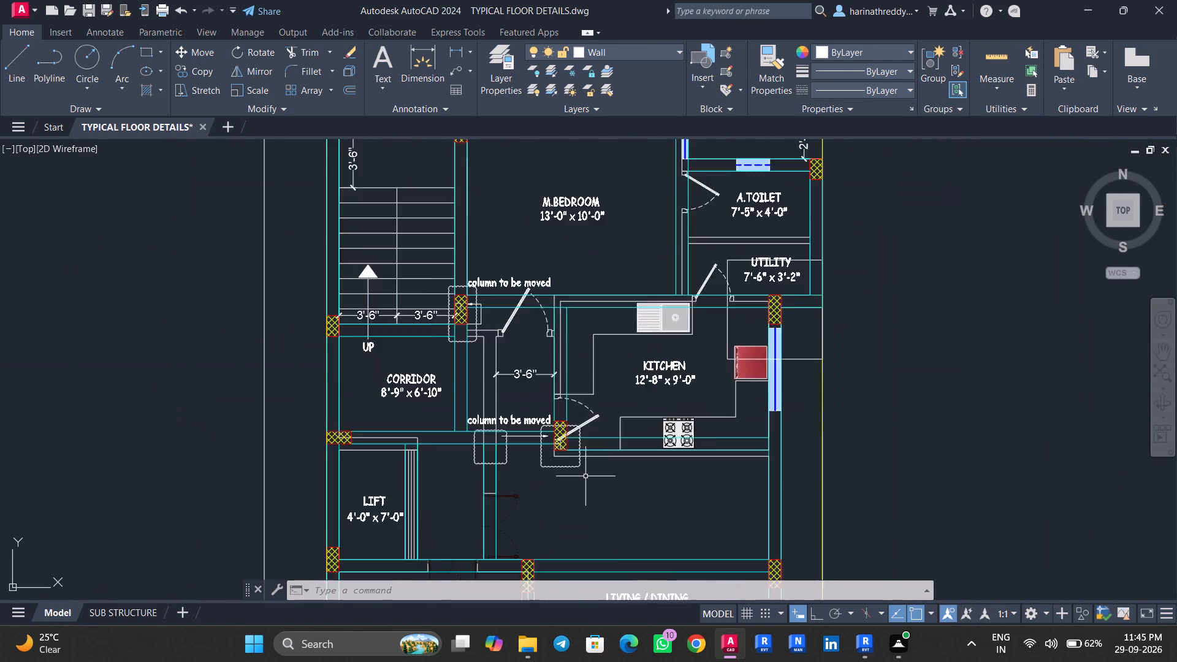
pyautogui.scroll(-4, 585, 476)
pyautogui.moveTo(716, 530); pyautogui.dragTo(621, 430, button='middle')
pyautogui.scroll(-3, 600, 418)
pyautogui.scroll(1, 791, 494)
pyautogui.scroll(-1, 791, 493)
pyautogui.scroll(2, 791, 492)
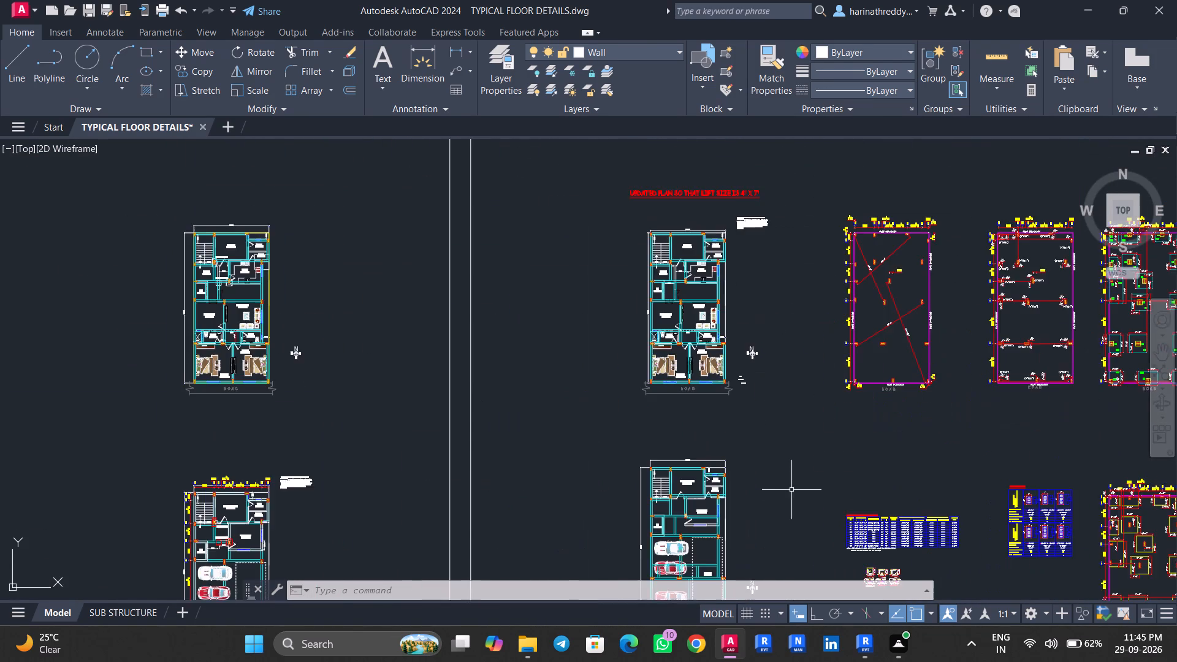
pyautogui.moveTo(793, 492); pyautogui.dragTo(729, 465, button='middle')
pyautogui.scroll(1, 691, 465)
pyautogui.scroll(-1, 691, 465)
pyautogui.scroll(2, 691, 465)
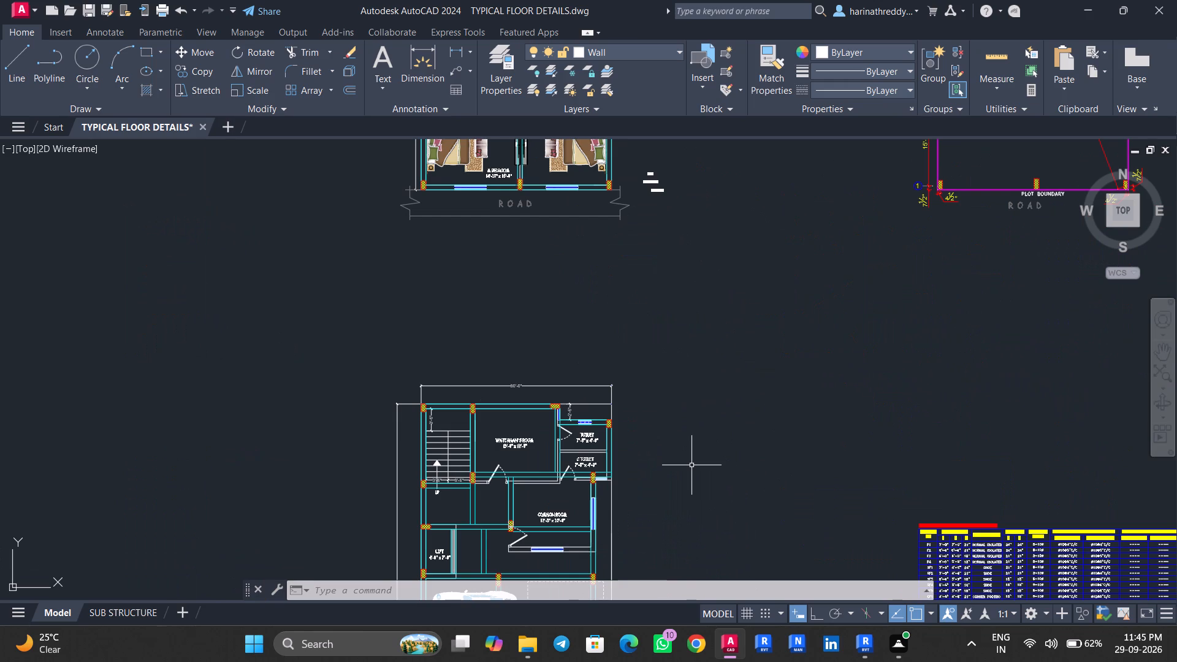
pyautogui.moveTo(660, 299); pyautogui.dragTo(732, 496, button='middle')
pyautogui.scroll(4, 736, 389)
pyautogui.scroll(-4, 736, 389)
pyautogui.moveTo(740, 385); pyautogui.dragTo(682, 569, button='middle')
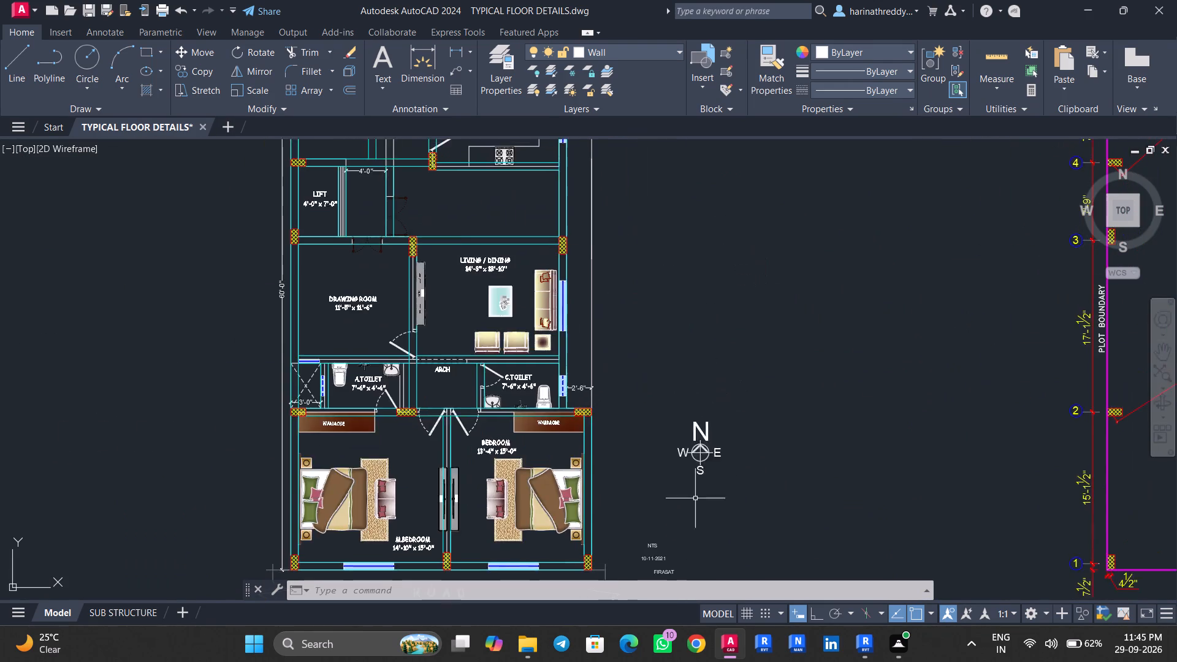
# Examine the column layout, footing layout and adjoining beam layout, checking columns and footings against the grid.
pyautogui.scroll(-3, 701, 485)
pyautogui.moveTo(787, 463); pyautogui.dragTo(643, 531, button='middle')
pyautogui.scroll(4, 861, 431)
pyautogui.scroll(-4, 761, 444)
pyautogui.moveTo(880, 446); pyautogui.dragTo(661, 467, button='middle')
pyautogui.scroll(3, 840, 450)
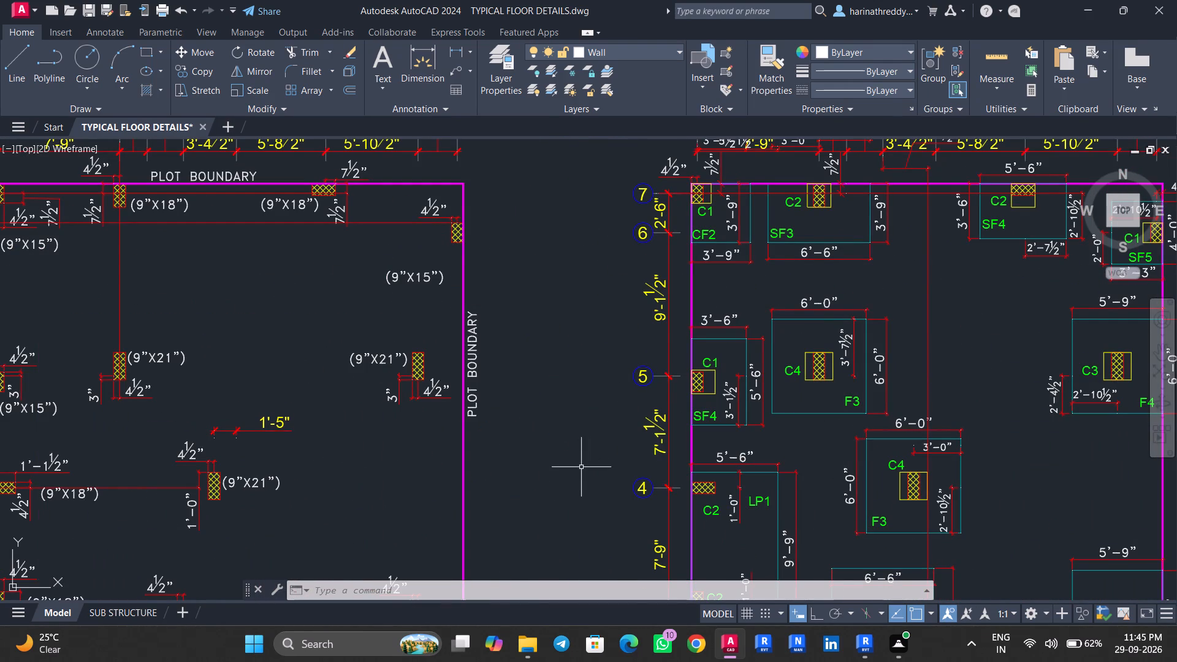
pyautogui.scroll(-3, 581, 467)
pyautogui.moveTo(787, 478); pyautogui.dragTo(855, 350, button='middle')
pyautogui.scroll(3, 983, 447)
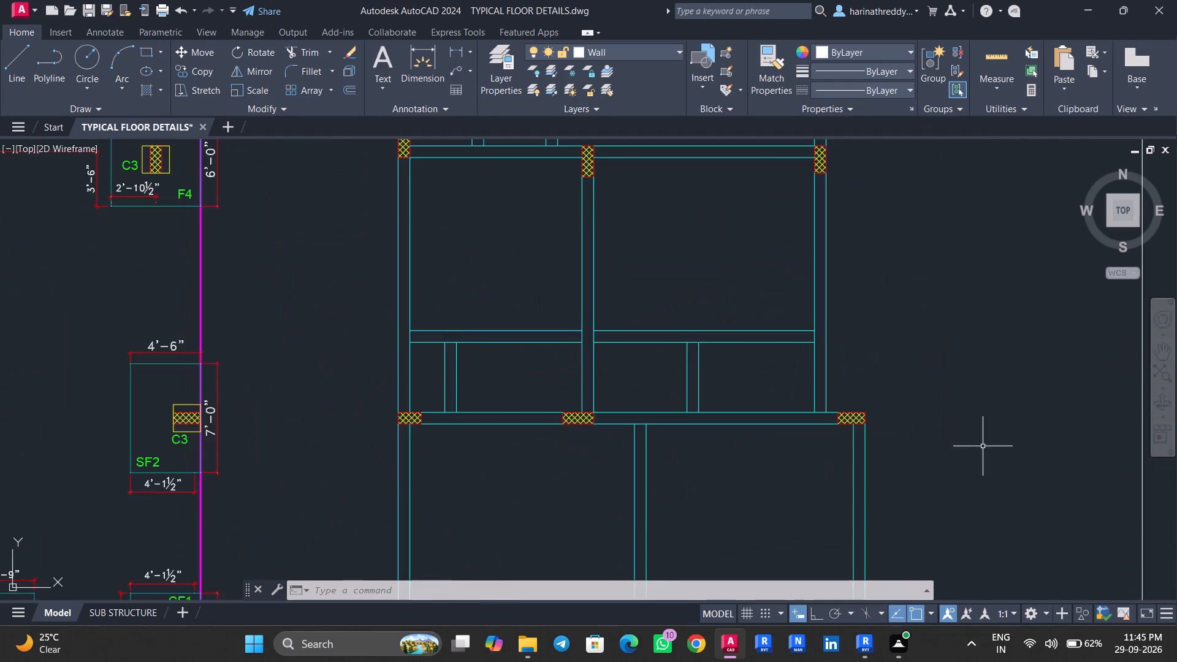
# Examine the footing layout beside the column and beam layouts, checking footings F1, SF2, SF1 and CF1 along grids 1 to 3.
pyautogui.scroll(-4, 821, 442)
pyautogui.moveTo(774, 458); pyautogui.dragTo(861, 422, button='middle')
pyautogui.scroll(3, 793, 446)
pyautogui.scroll(1, 691, 442)
pyautogui.moveTo(690, 443); pyautogui.dragTo(750, 465, button='middle')
pyautogui.scroll(2, 752, 460)
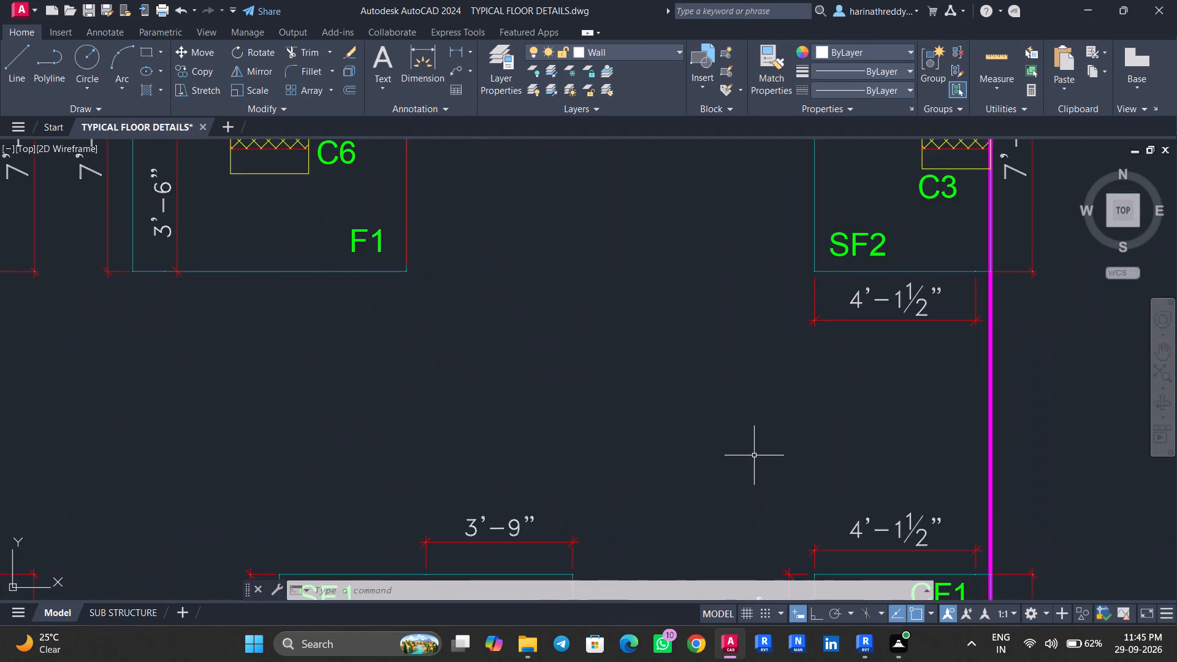
pyautogui.scroll(-3, 758, 447)
pyautogui.moveTo(758, 449); pyautogui.dragTo(763, 465, button='middle')
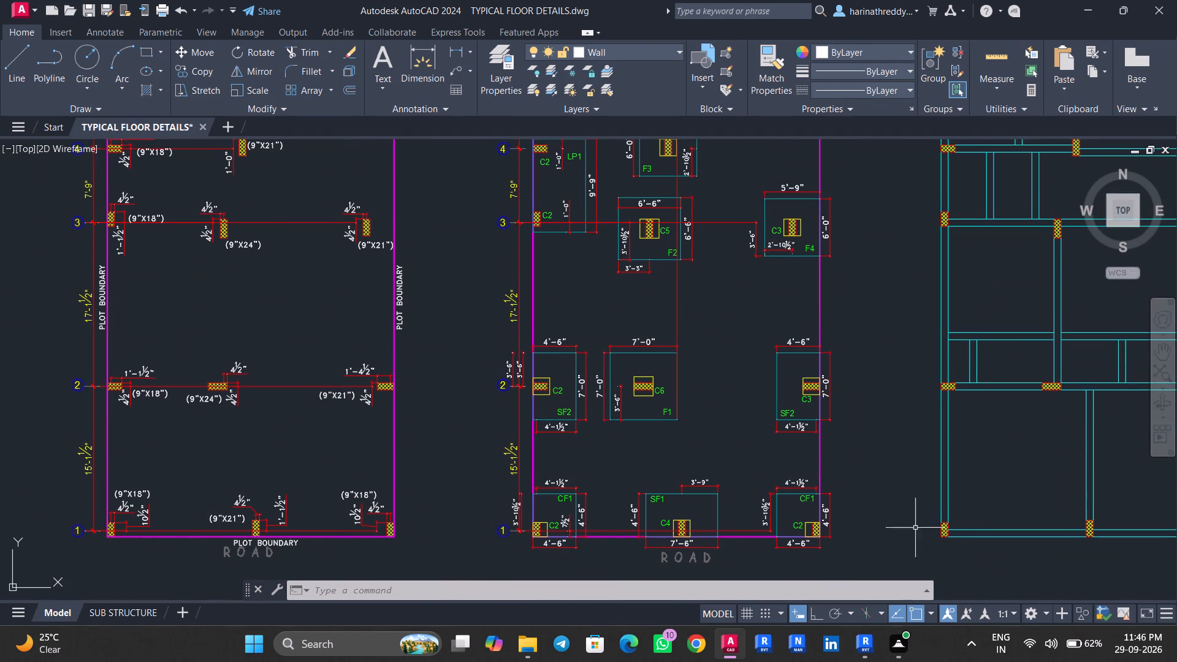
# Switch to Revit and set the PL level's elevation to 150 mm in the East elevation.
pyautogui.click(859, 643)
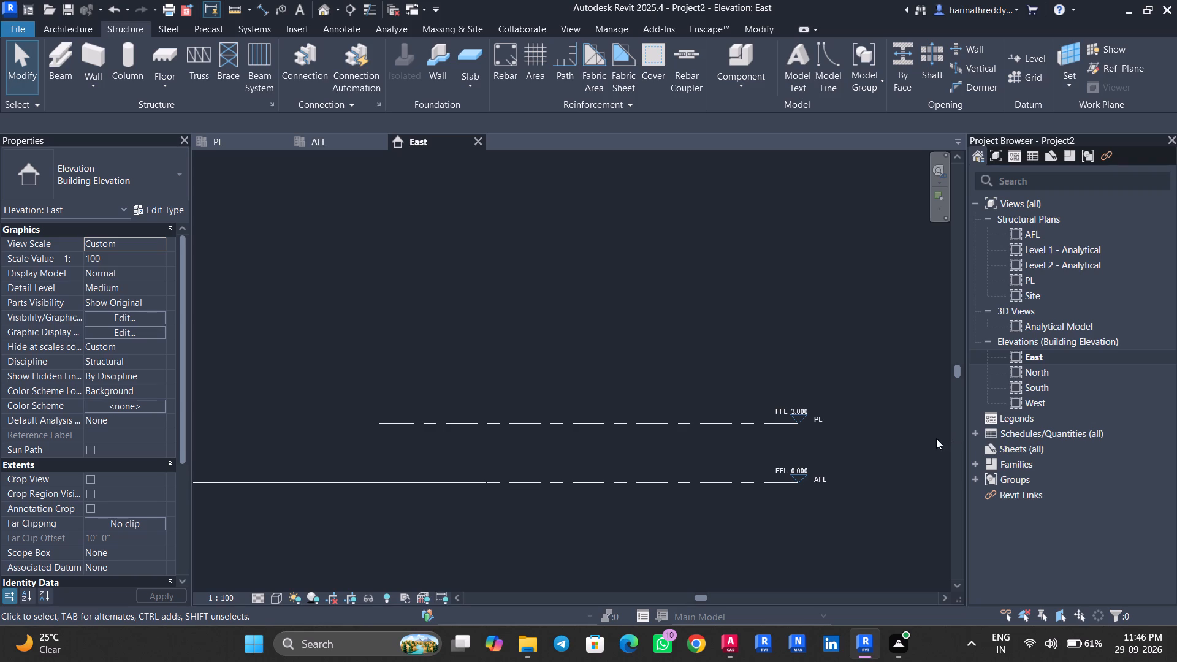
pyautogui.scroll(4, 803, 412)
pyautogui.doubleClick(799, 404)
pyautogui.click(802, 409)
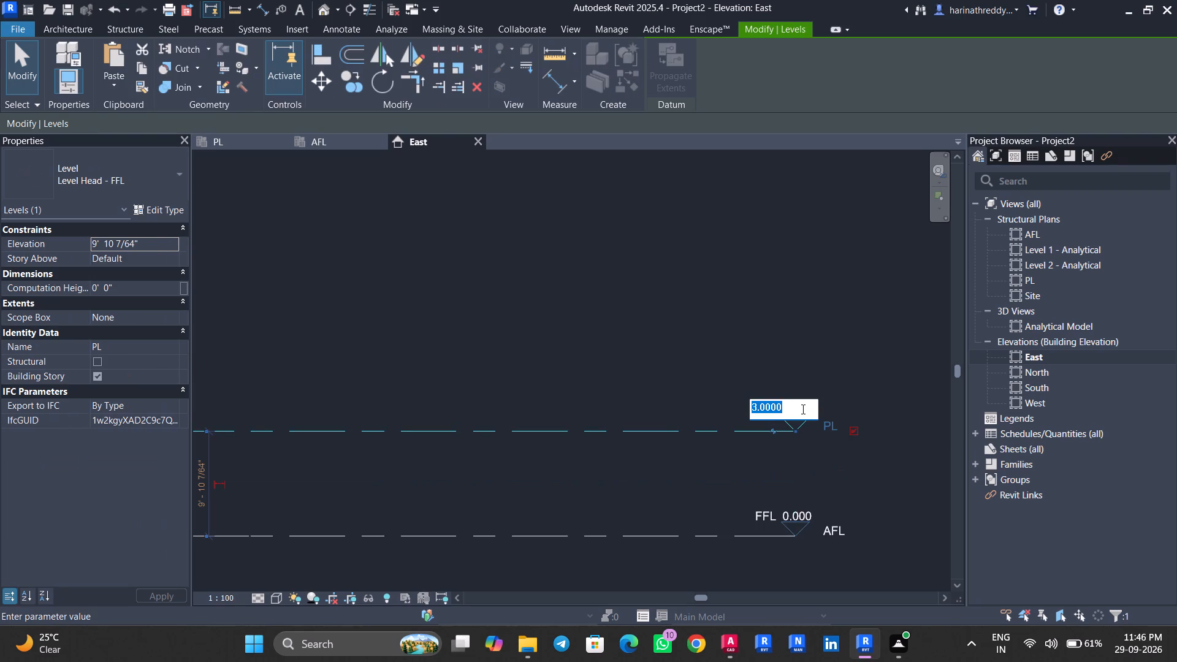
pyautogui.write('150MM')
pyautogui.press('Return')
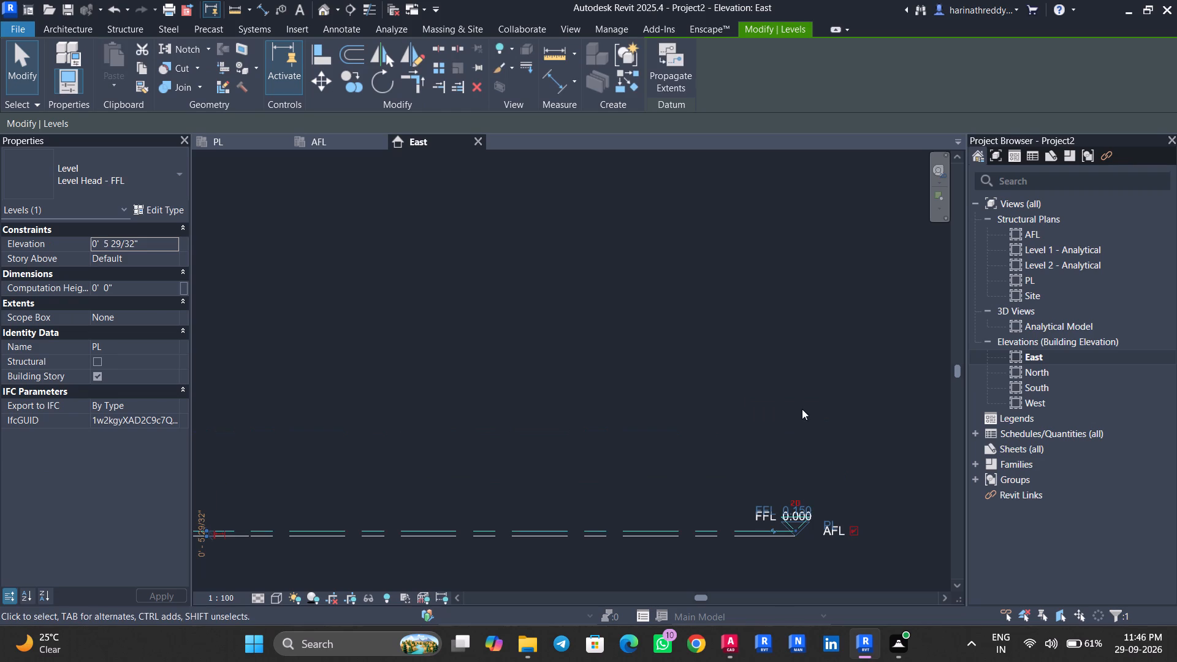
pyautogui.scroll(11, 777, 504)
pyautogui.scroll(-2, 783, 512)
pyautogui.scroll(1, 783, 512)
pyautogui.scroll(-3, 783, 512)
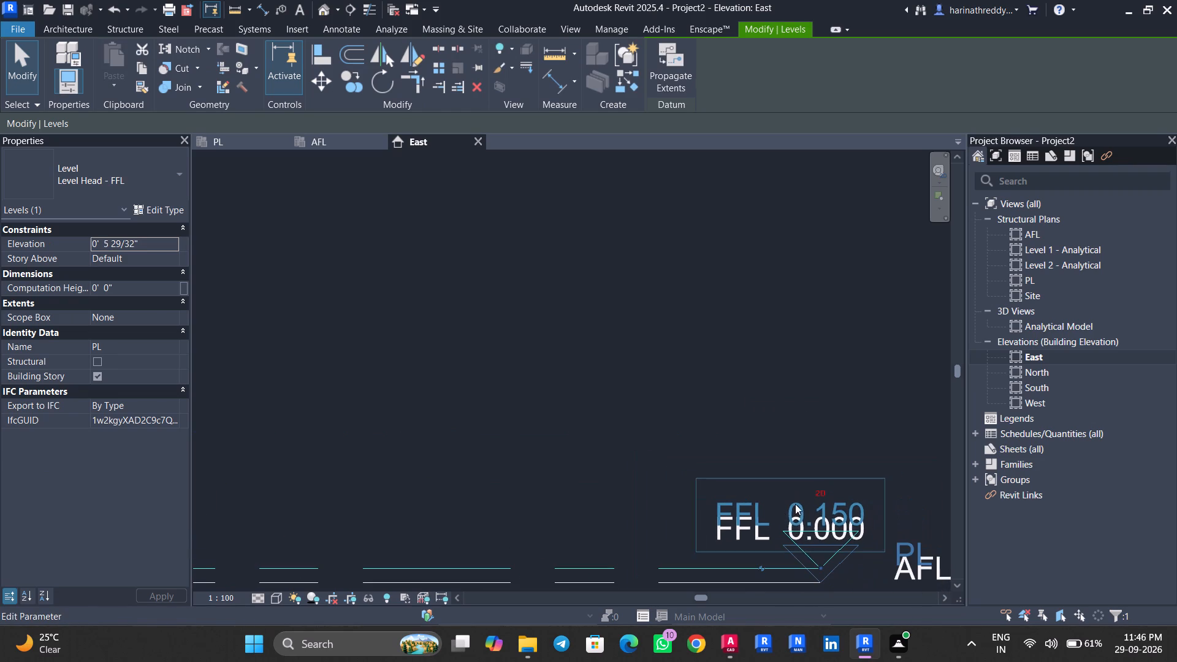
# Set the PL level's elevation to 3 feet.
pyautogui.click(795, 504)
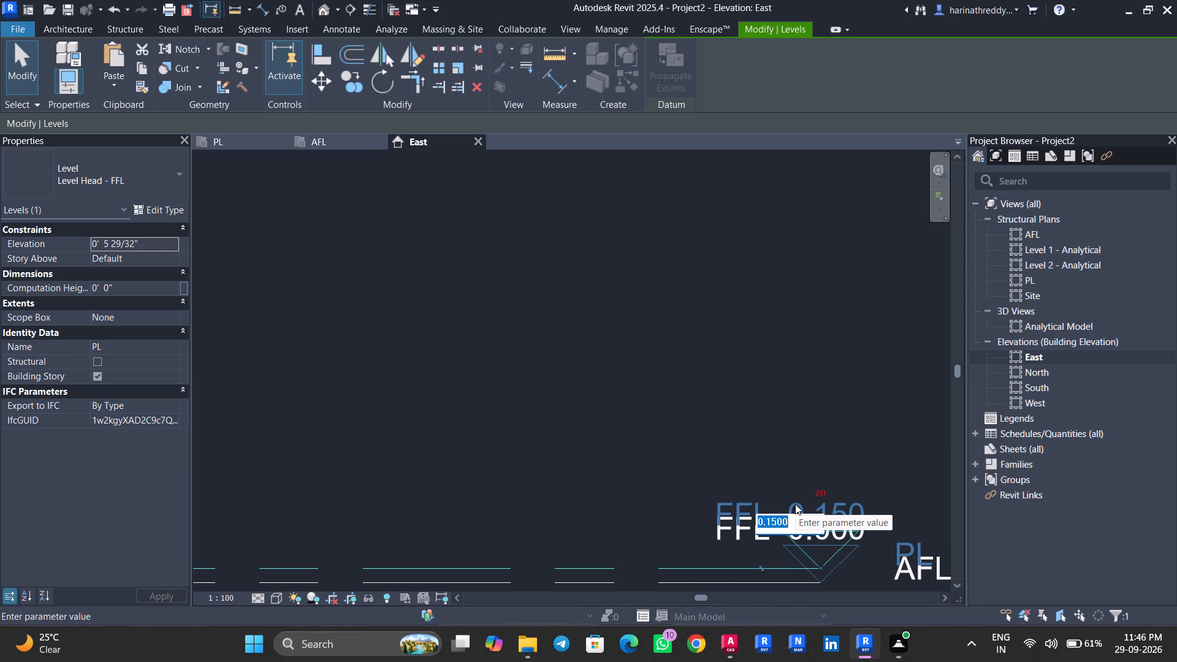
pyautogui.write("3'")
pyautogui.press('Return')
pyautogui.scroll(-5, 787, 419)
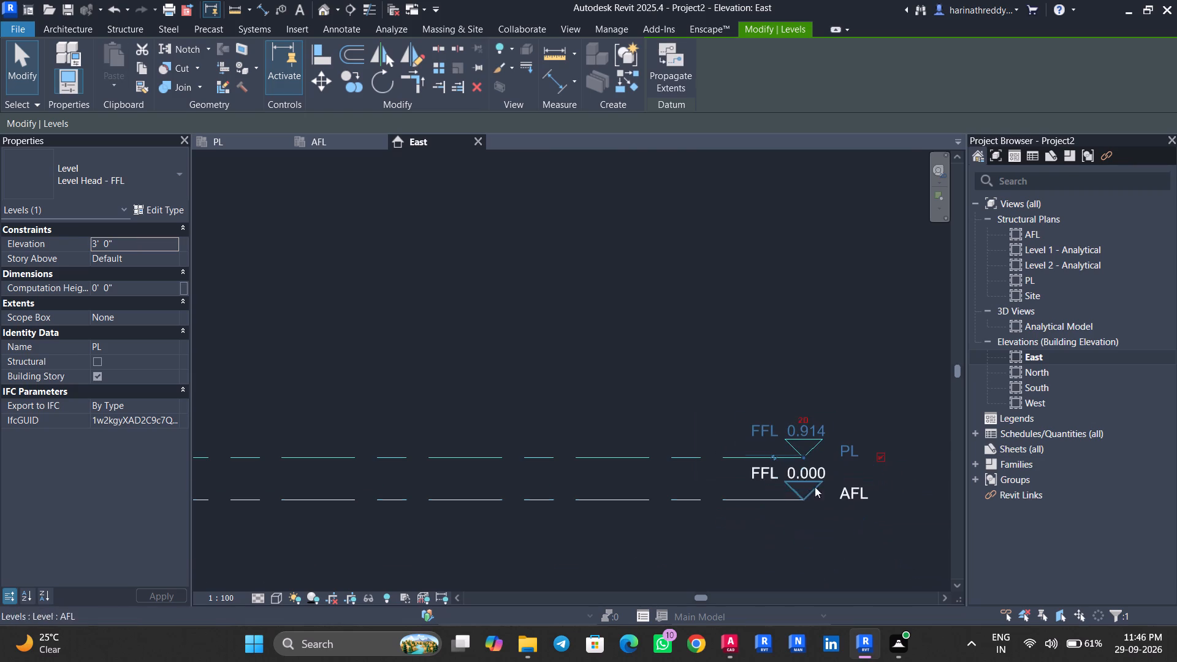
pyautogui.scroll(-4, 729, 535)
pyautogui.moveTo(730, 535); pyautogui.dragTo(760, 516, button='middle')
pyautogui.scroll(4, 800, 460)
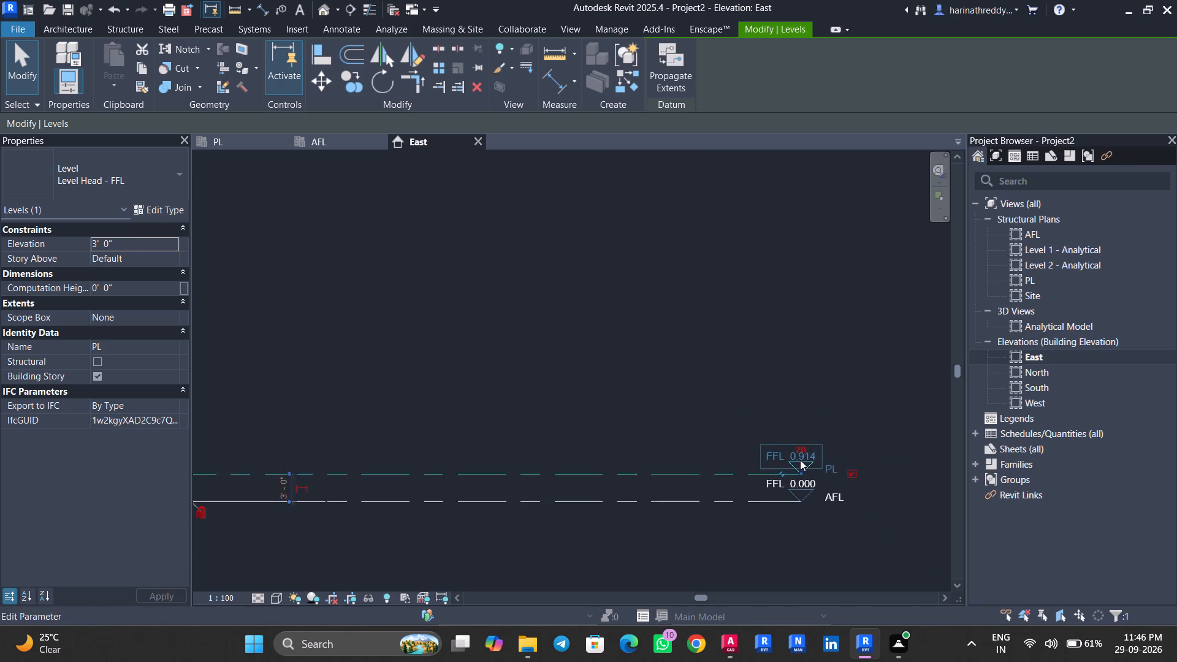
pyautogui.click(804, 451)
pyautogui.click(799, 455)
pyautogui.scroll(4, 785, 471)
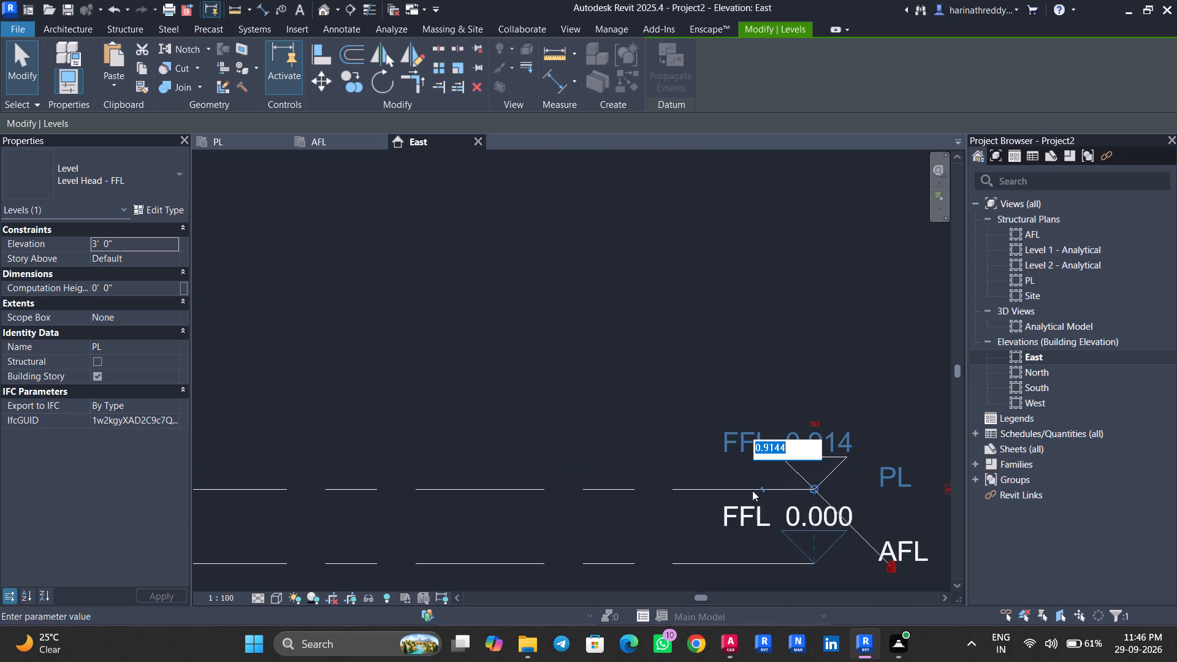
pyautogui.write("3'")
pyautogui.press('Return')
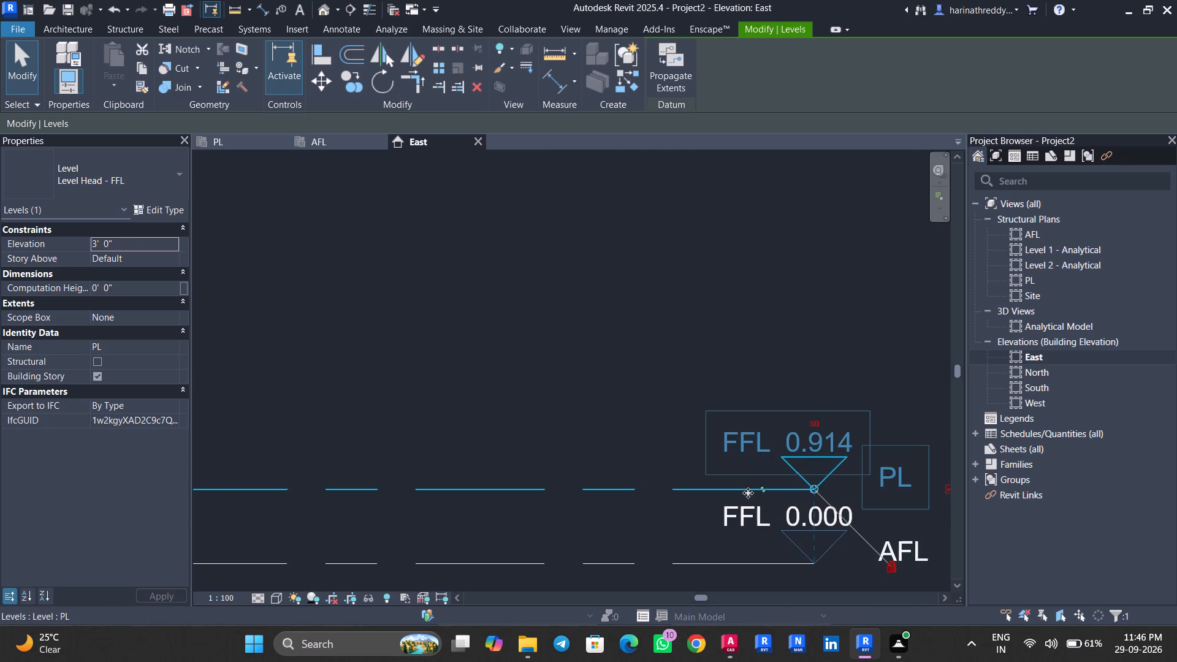
# Set the PL level's elevation to 5 feet.
pyautogui.click(828, 444)
pyautogui.write("5'")
pyautogui.press('Return')
pyautogui.click(759, 484)
pyautogui.scroll(-7, 723, 462)
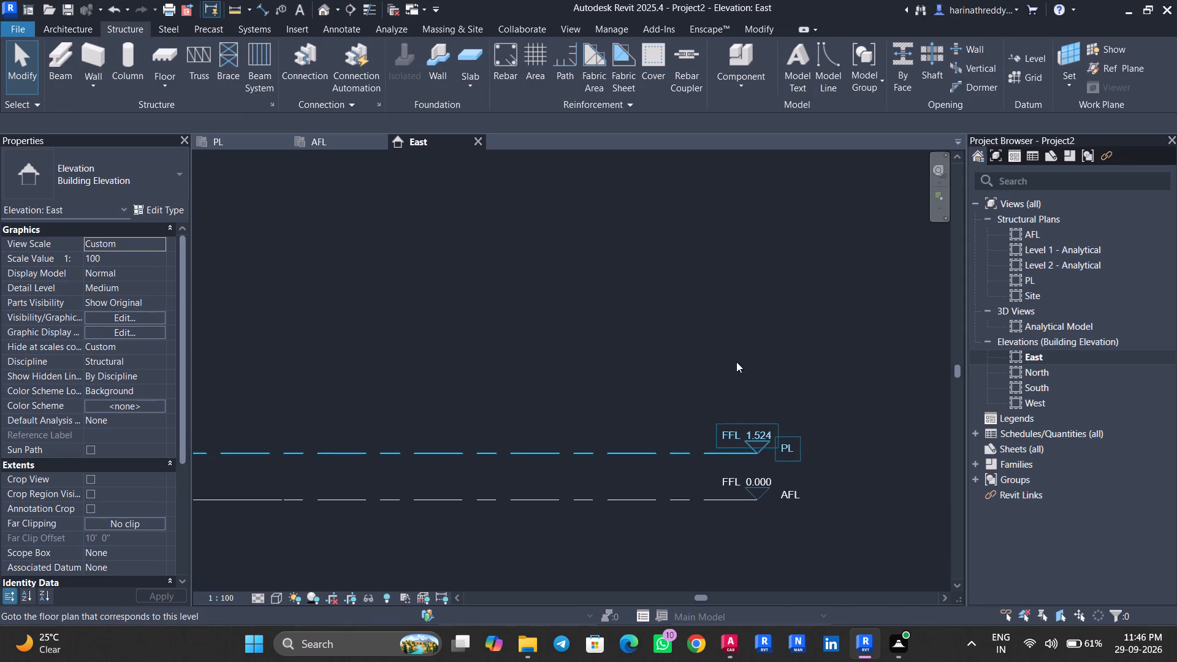
# Create two new levels above PL by picking existing level lines, each with a 3 m offset from the one below.
pyautogui.press('l')
pyautogui.press('l')
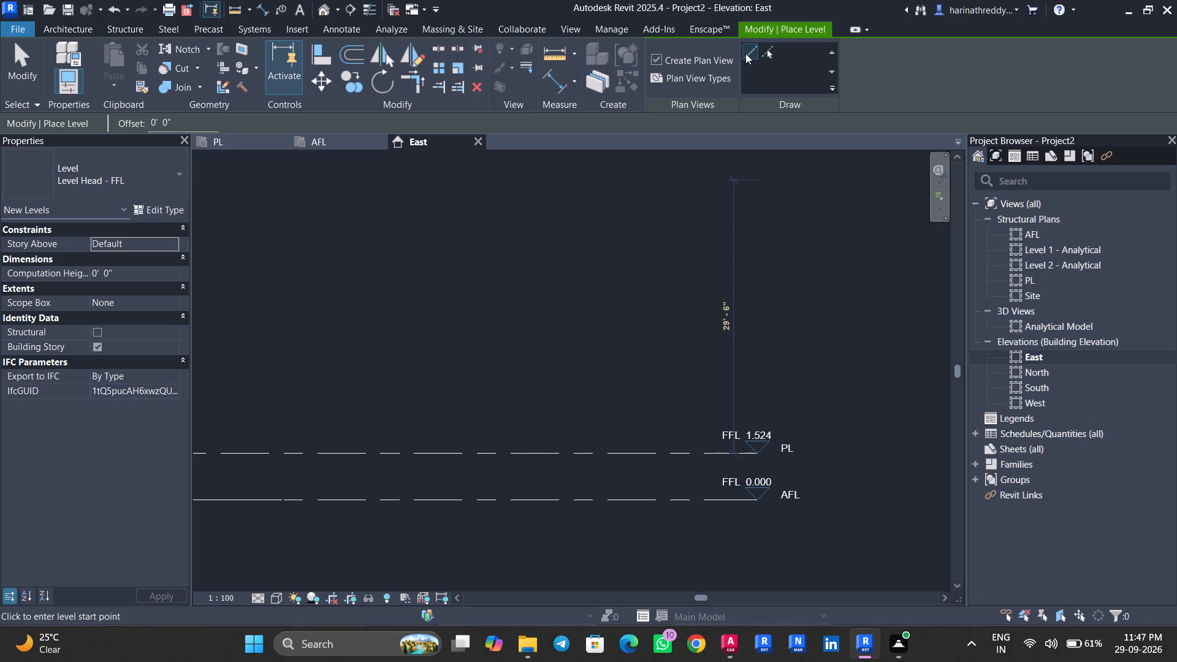
pyautogui.click(181, 127)
pyautogui.moveTo(181, 127); pyautogui.dragTo(146, 126)
pyautogui.moveTo(146, 126); pyautogui.dragTo(145, 125)
pyautogui.write('3M')
pyautogui.press('Return')
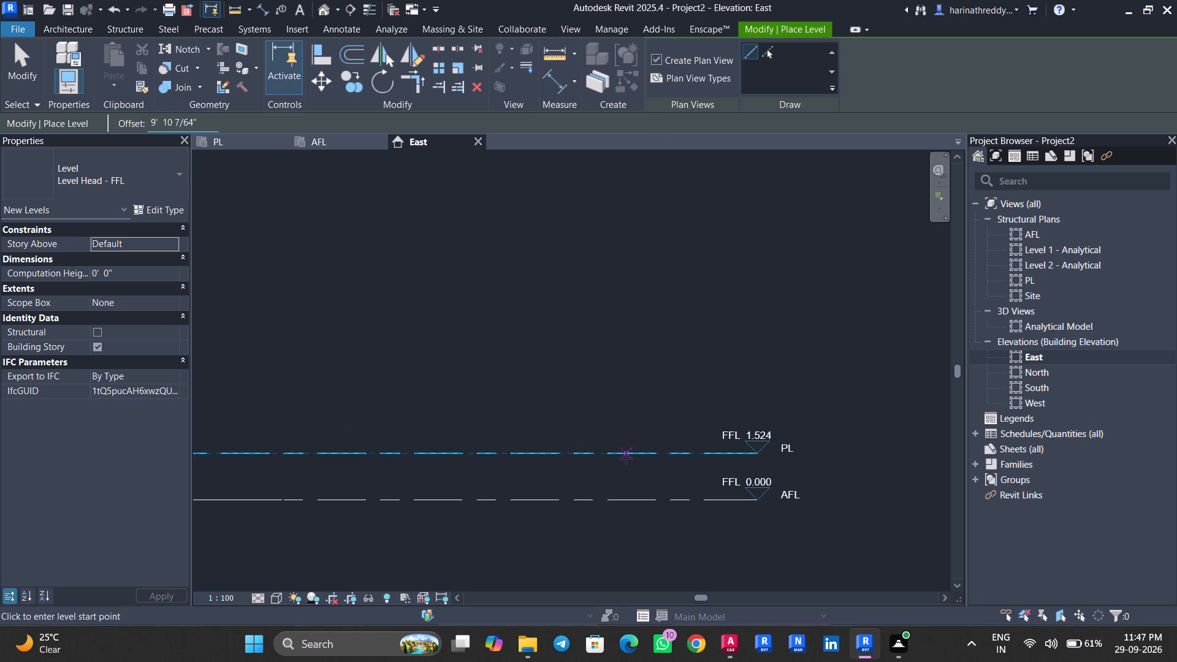
pyautogui.click(765, 51)
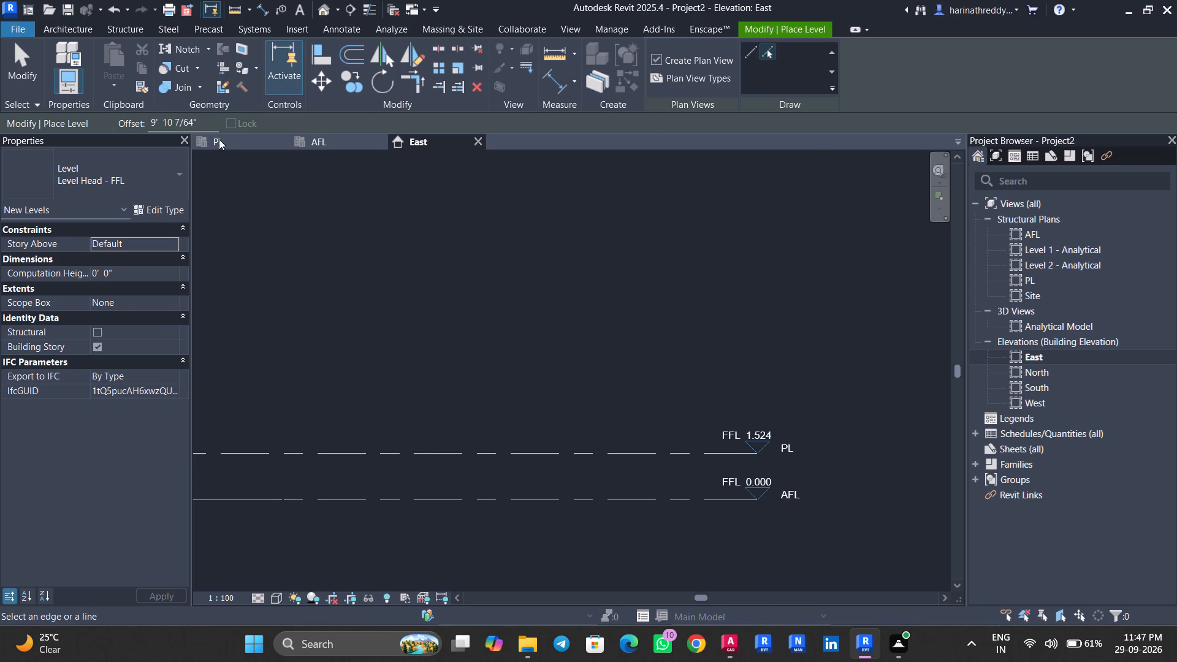
pyautogui.click(514, 452)
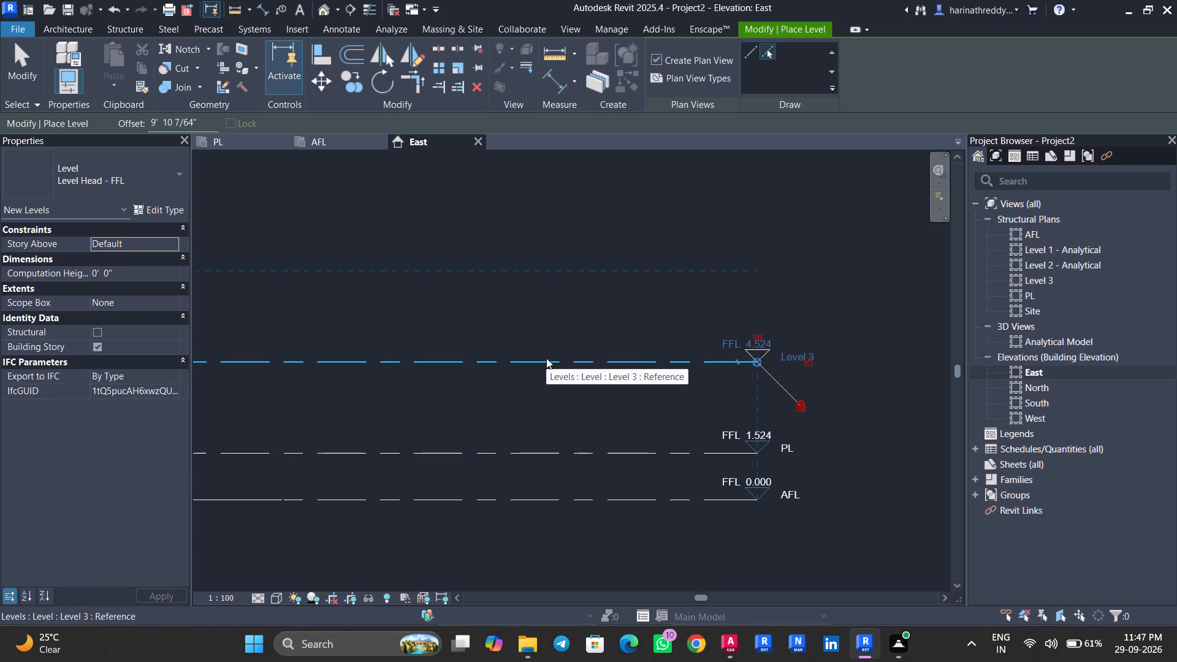
pyautogui.moveTo(546, 358); pyautogui.dragTo(585, 425, button='middle')
pyautogui.click(585, 425)
pyautogui.press('Escape')
pyautogui.press('Escape')
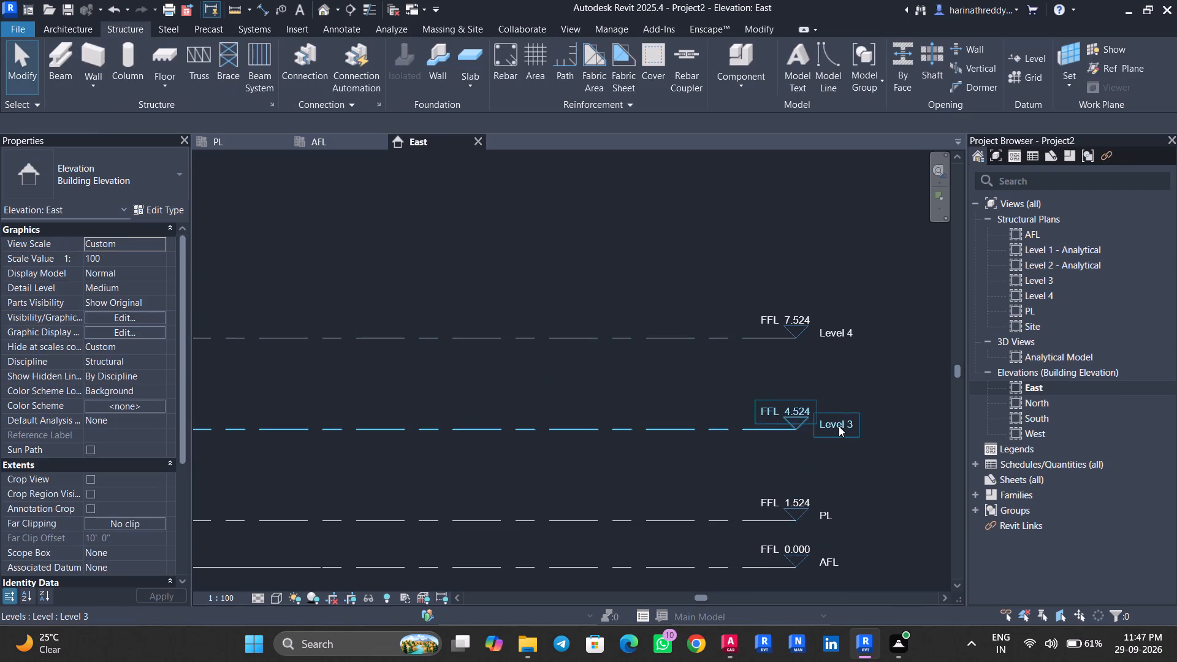
# Rename the first new level above PL as FFL and the one above it as SFL.
pyautogui.doubleClick(839, 425)
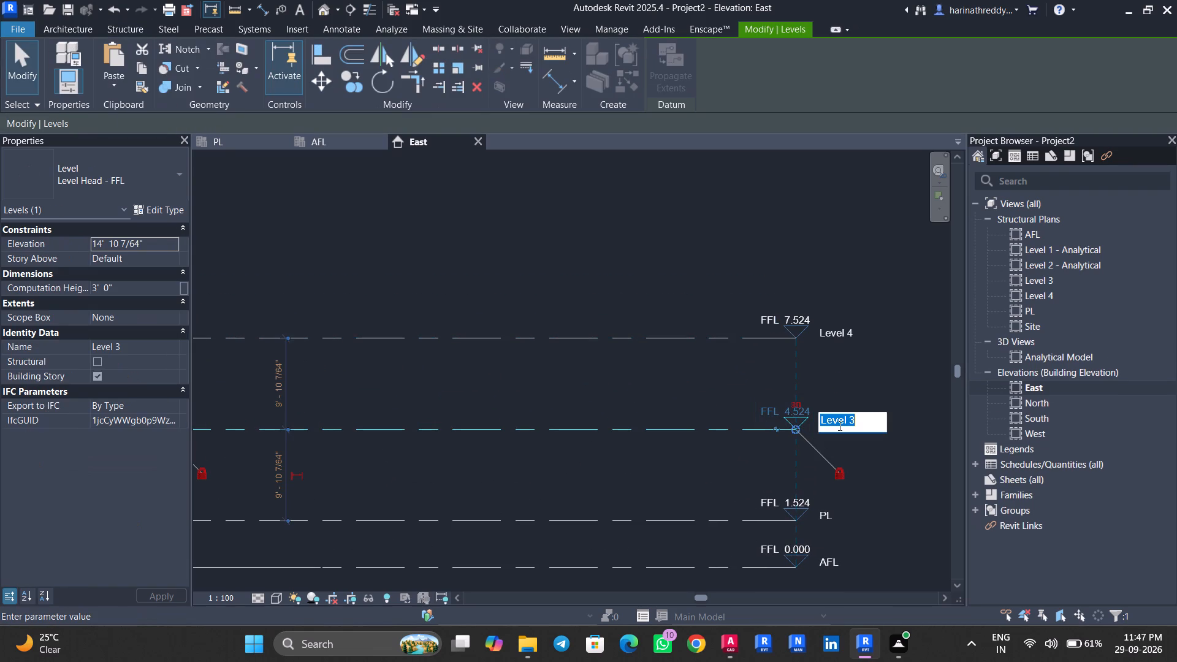
pyautogui.write('FFL')
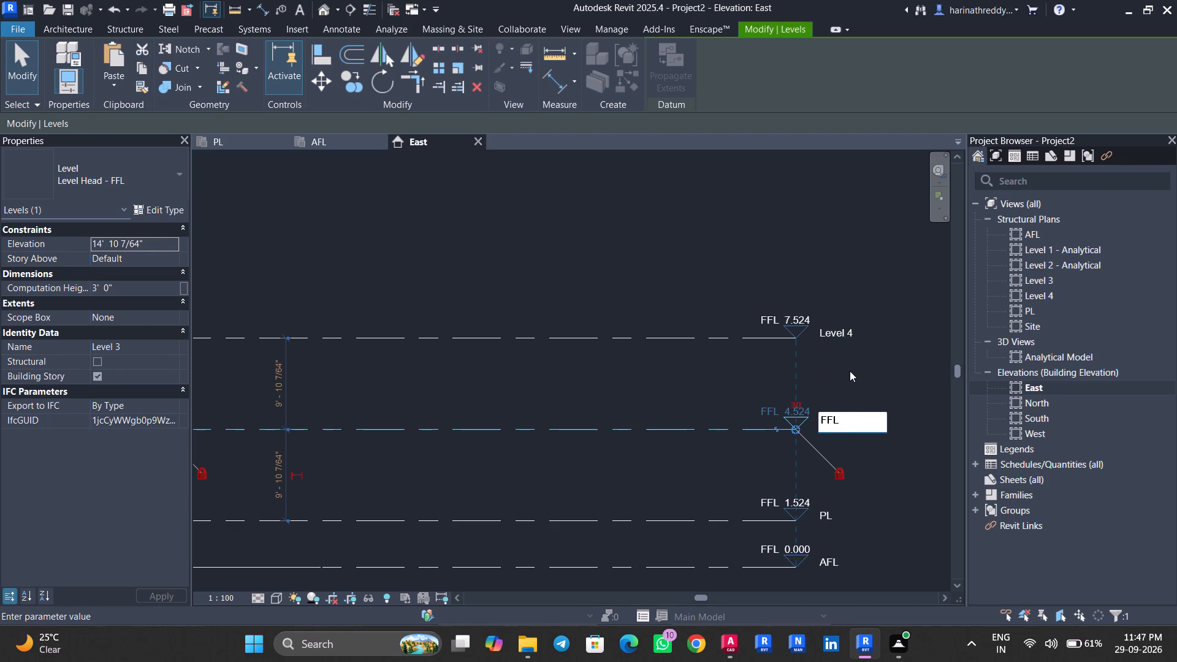
pyautogui.click(850, 371)
pyautogui.click(844, 335)
pyautogui.click(844, 335)
pyautogui.click(844, 335)
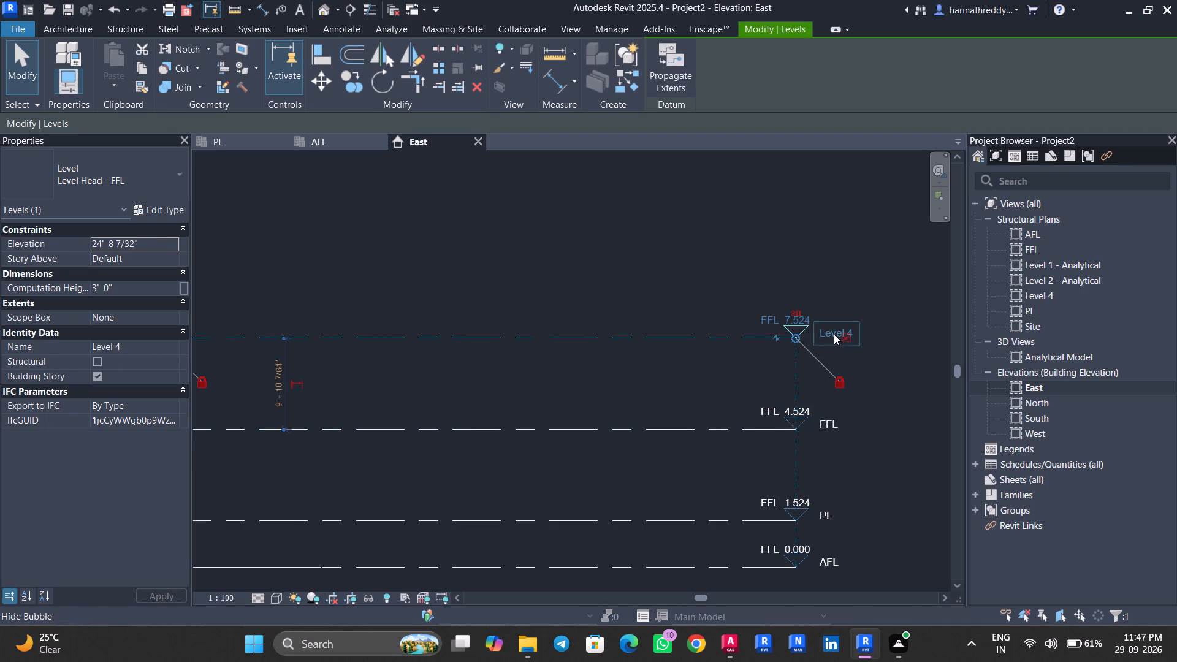
pyautogui.click(834, 334)
pyautogui.write('SFL')
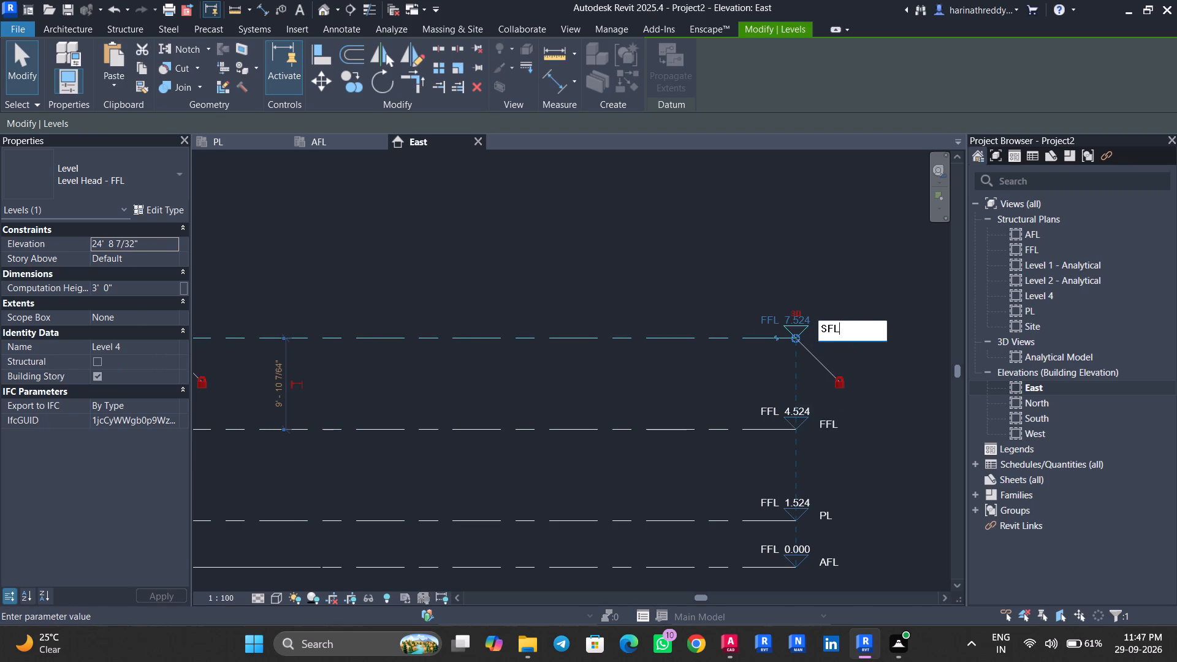
pyautogui.click(633, 262)
pyautogui.press('Escape')
pyautogui.press('Escape')
# Switch to AutoCAD and examine the architectural typical floor plan and the gridded ground floor parking plan.
pyautogui.click(726, 653)
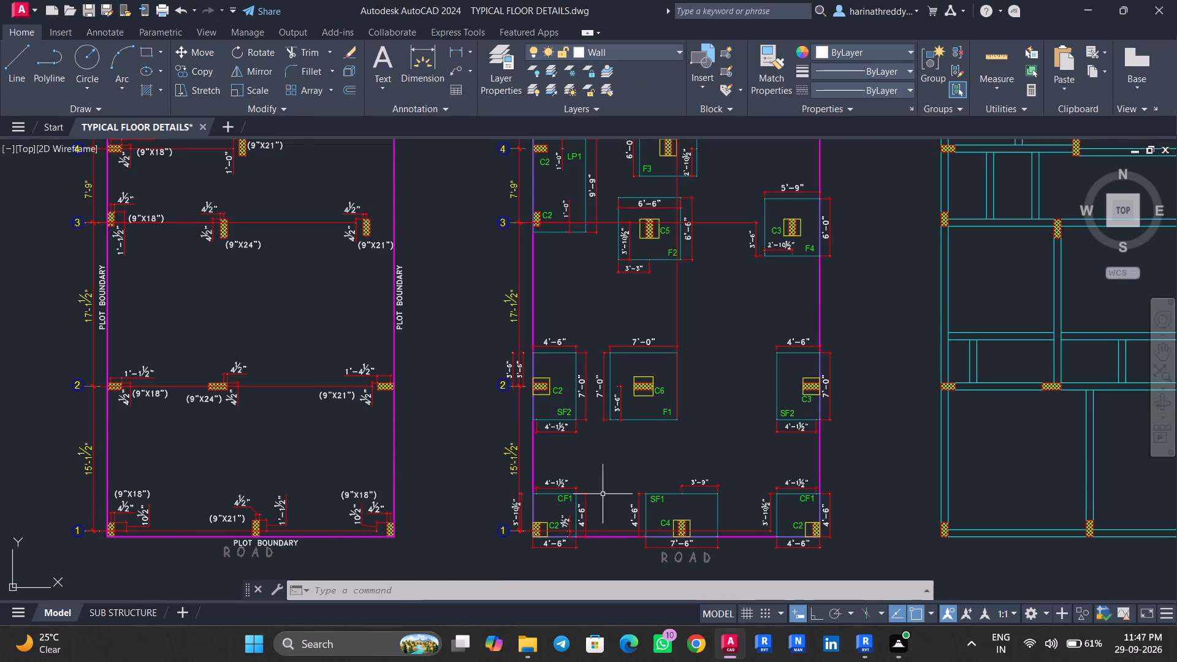
pyautogui.scroll(-3, 478, 419)
pyautogui.moveTo(436, 427); pyautogui.dragTo(747, 404, button='middle')
pyautogui.moveTo(406, 452); pyautogui.dragTo(915, 414, button='middle')
pyautogui.scroll(3, 587, 412)
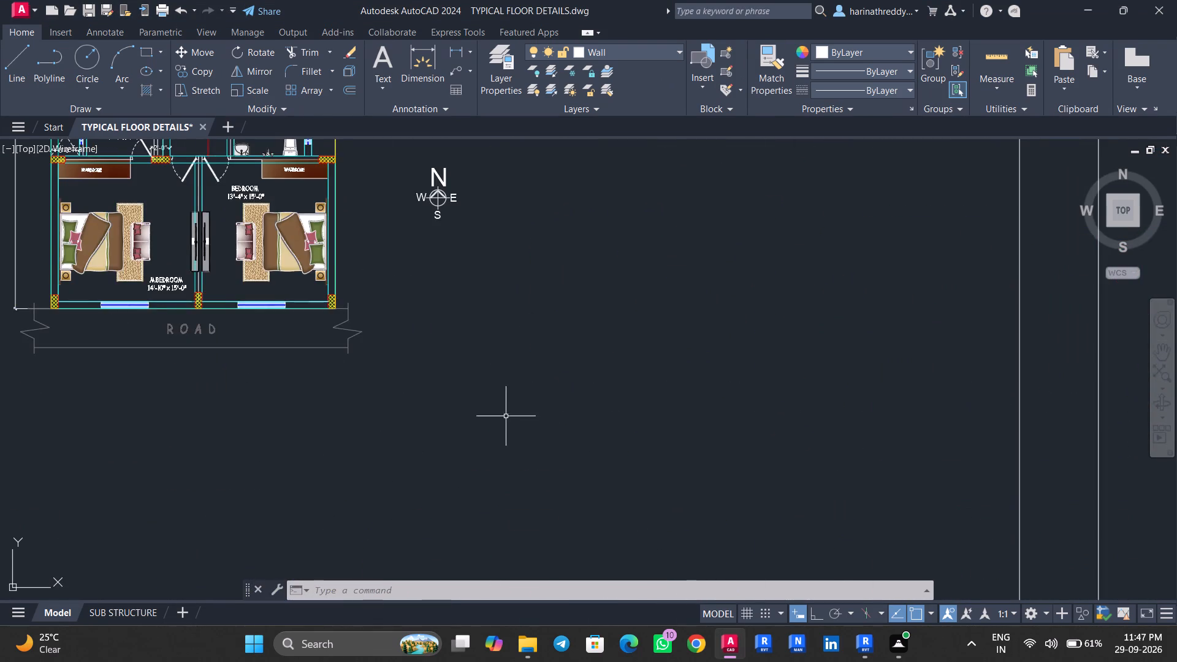
pyautogui.moveTo(505, 414); pyautogui.dragTo(637, 515, button='middle')
pyautogui.scroll(-1, 637, 515)
pyautogui.moveTo(589, 231); pyautogui.dragTo(604, 351, button='middle')
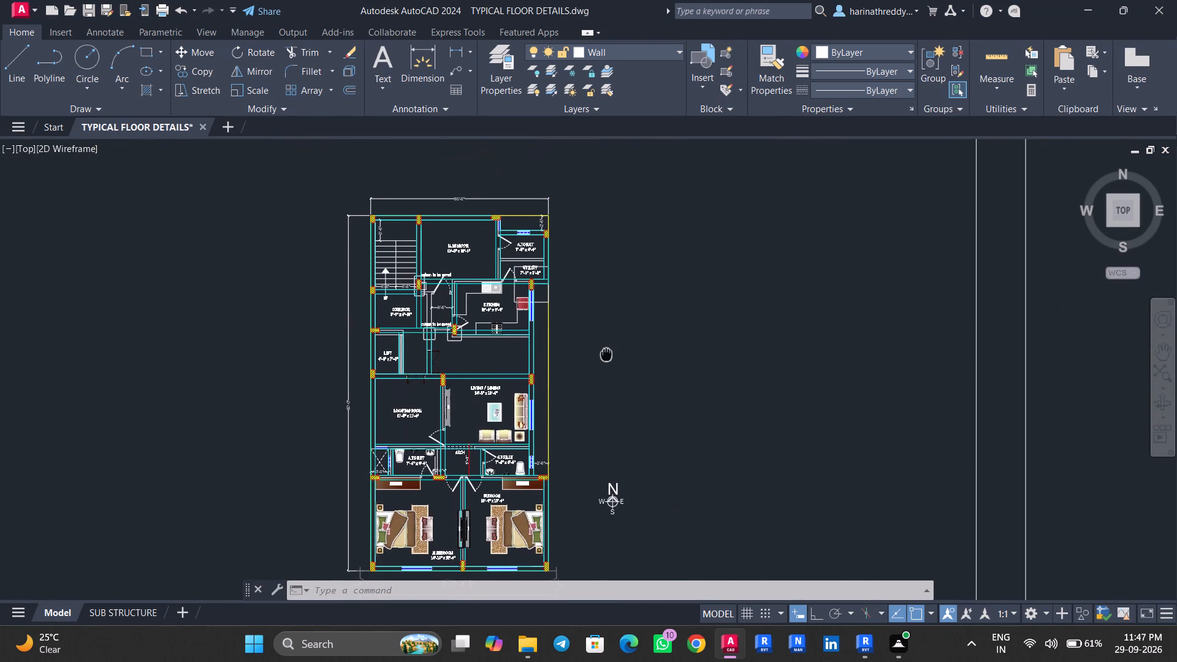
pyautogui.moveTo(604, 351); pyautogui.dragTo(524, 21, button='middle')
pyautogui.scroll(1, 524, 29)
pyautogui.moveTo(527, 335); pyautogui.dragTo(574, 116, button='middle')
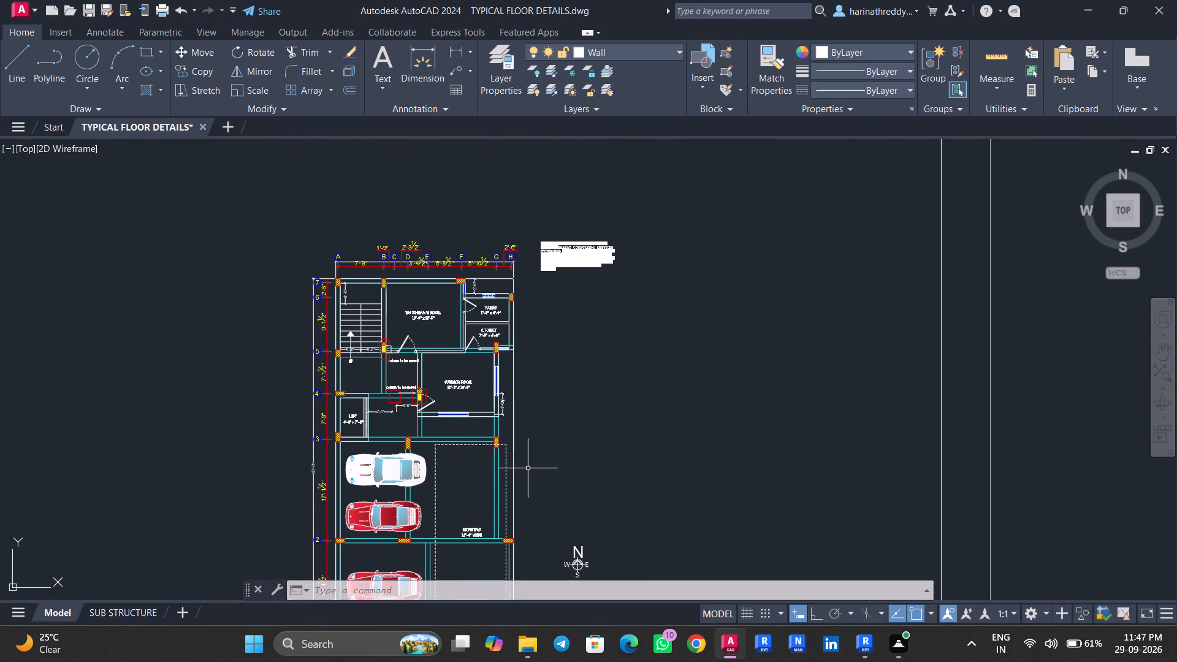
pyautogui.moveTo(530, 469); pyautogui.dragTo(407, 612, button='middle')
# Look over the full drawing set, including the floor plans, footing schedule, column schedule and footing layouts.
pyautogui.scroll(-4, 539, 525)
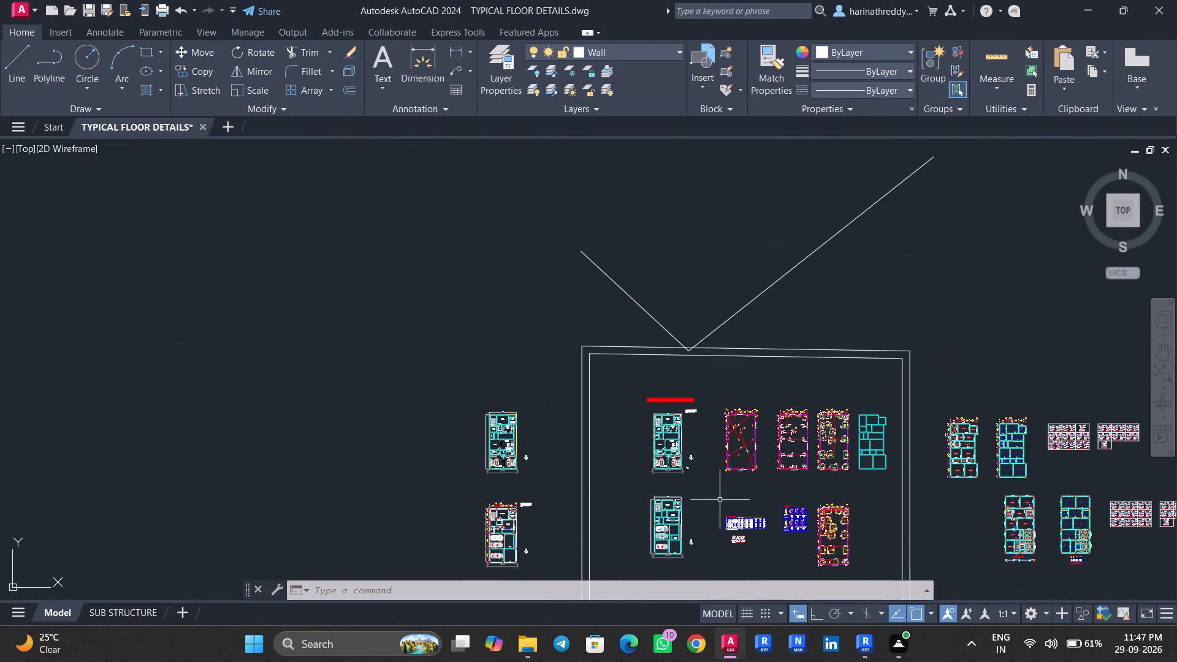
pyautogui.scroll(4, 720, 498)
pyautogui.scroll(1, 581, 427)
pyautogui.moveTo(582, 429); pyautogui.dragTo(630, 530, button='middle')
pyautogui.moveTo(628, 530); pyautogui.dragTo(592, 273, button='middle')
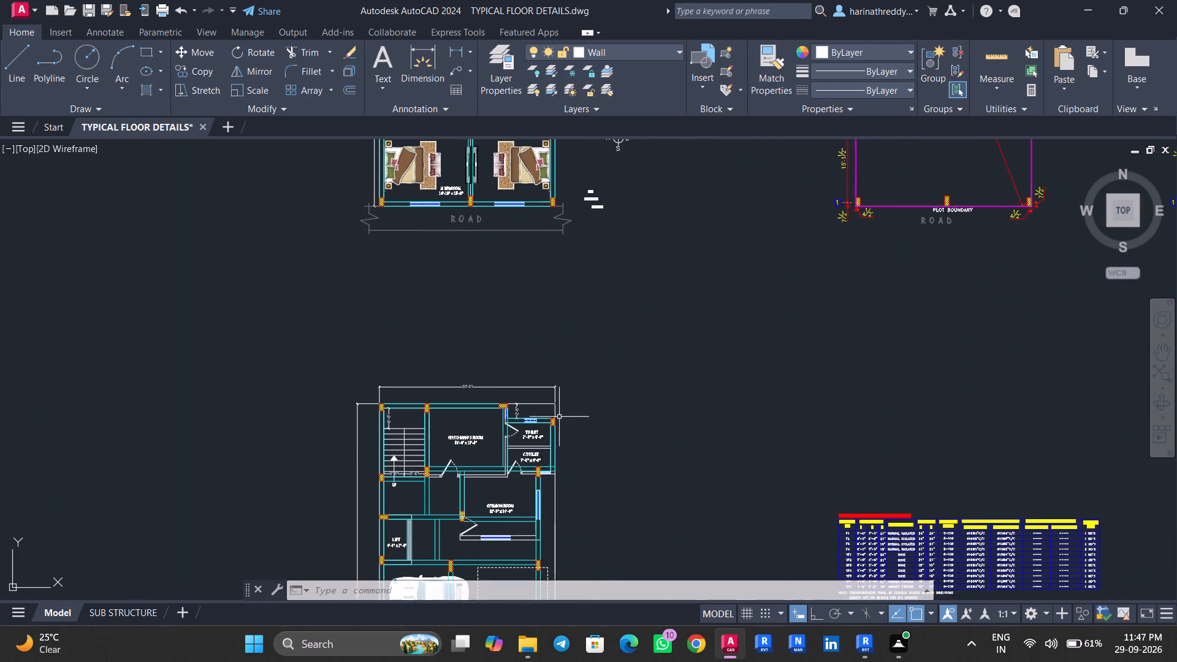
pyautogui.scroll(-3, 558, 420)
pyautogui.moveTo(655, 451); pyautogui.dragTo(612, 393, button='middle')
pyautogui.scroll(2, 660, 467)
pyautogui.moveTo(608, 443); pyautogui.dragTo(669, 538, button='middle')
pyautogui.scroll(1, 669, 538)
pyautogui.scroll(-1, 669, 538)
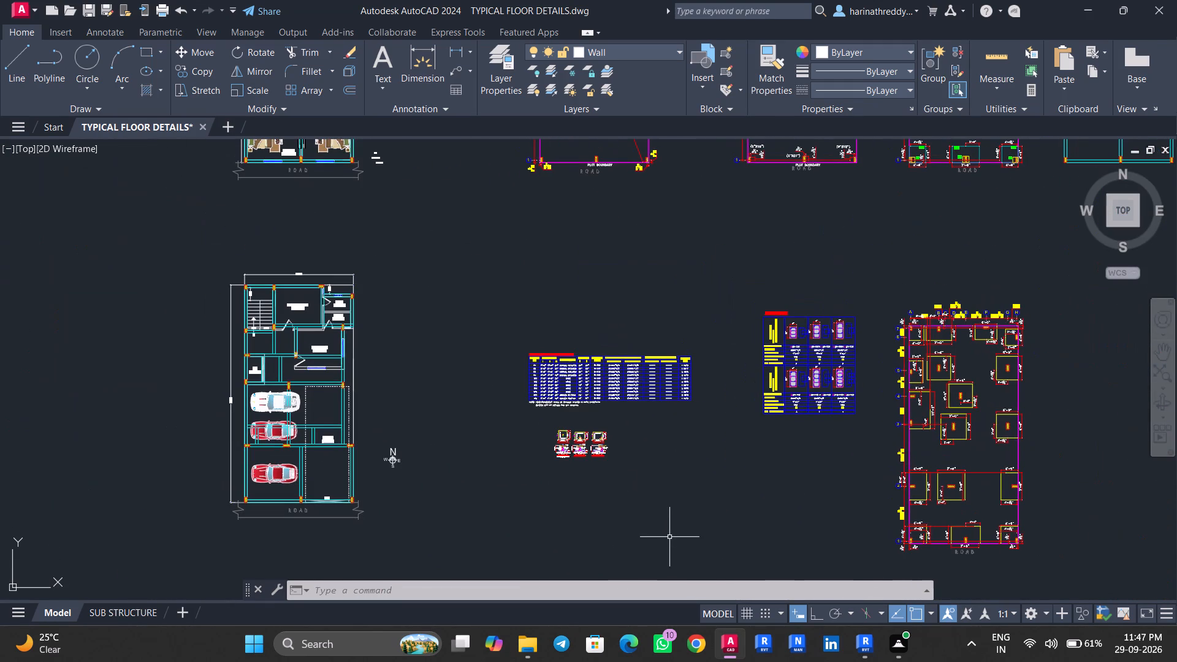
pyautogui.moveTo(656, 474); pyautogui.dragTo(512, 522, button='middle')
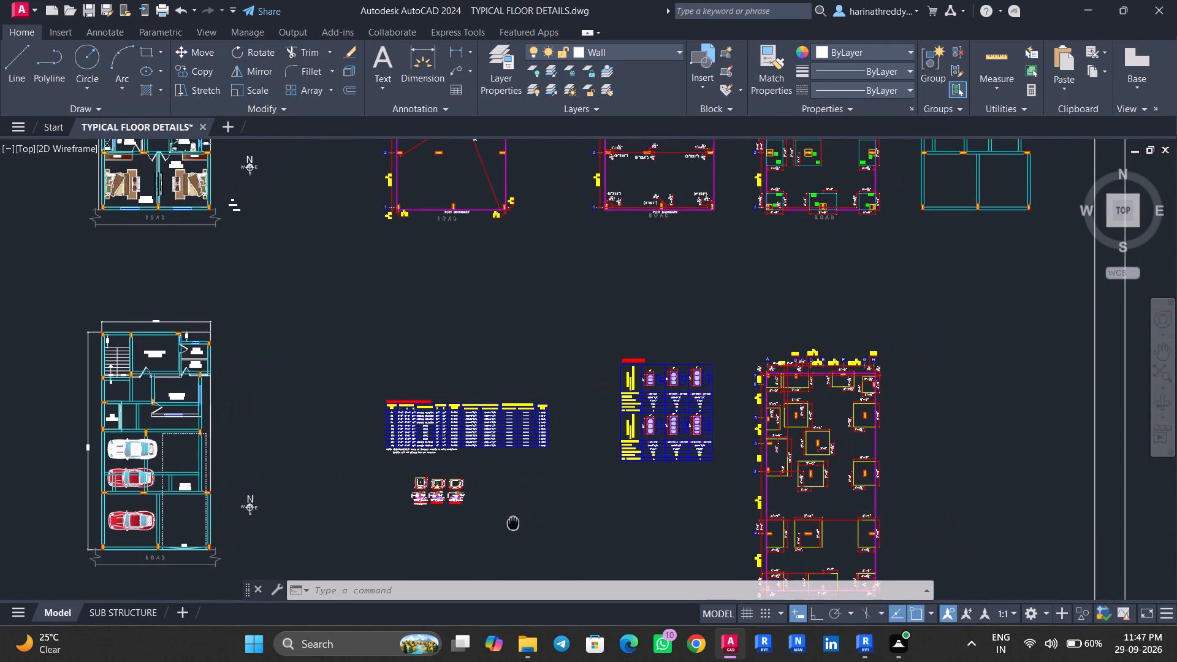
pyautogui.moveTo(512, 522); pyautogui.dragTo(512, 522, button='middle')
pyautogui.moveTo(781, 335); pyautogui.dragTo(707, 487, button='middle')
# Switch to Revit, look at the PL plan, and examine the footing layout along grids A to H in the AFL plan.
pyautogui.click(870, 653)
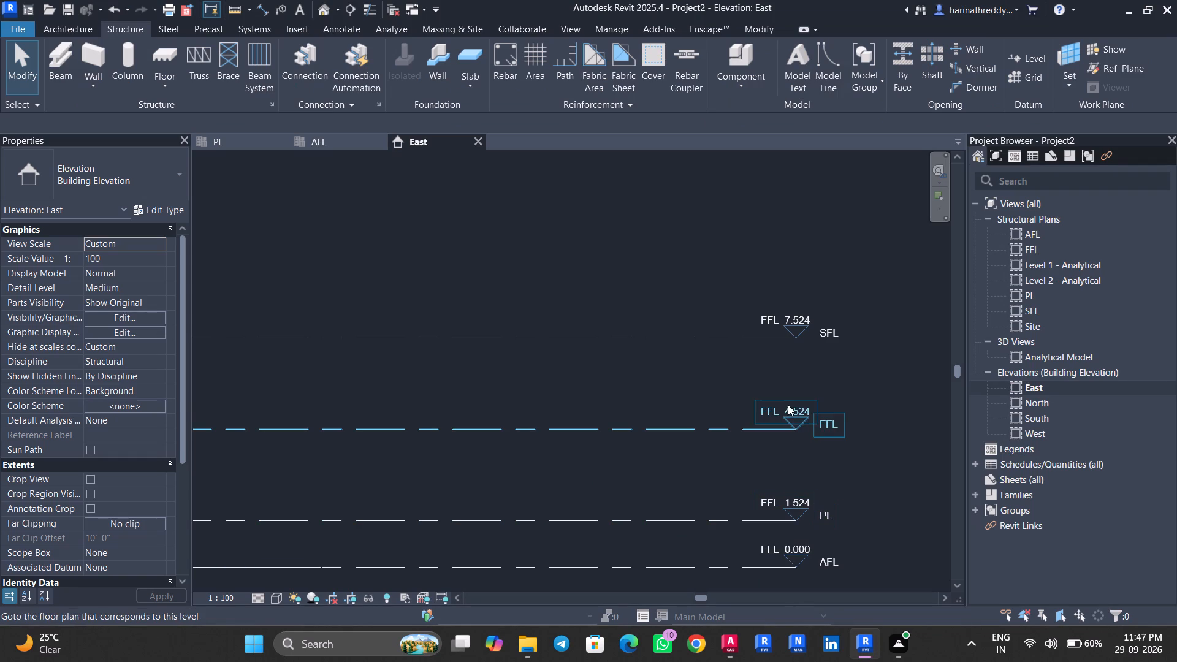
pyautogui.click(213, 139)
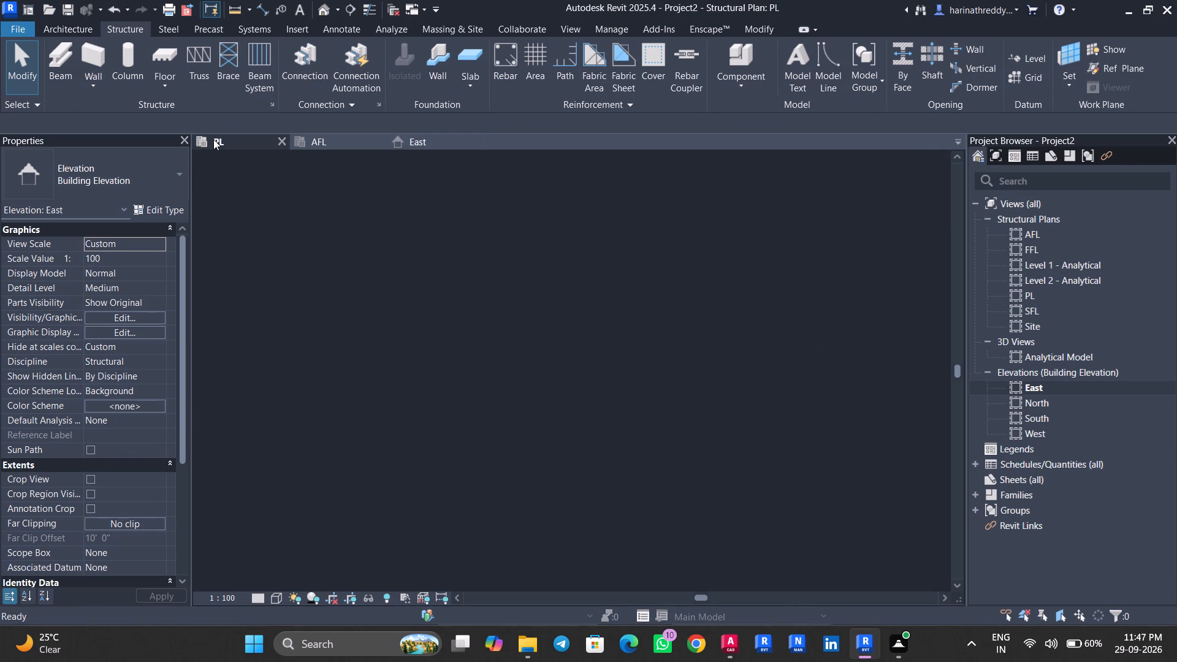
pyautogui.click(323, 145)
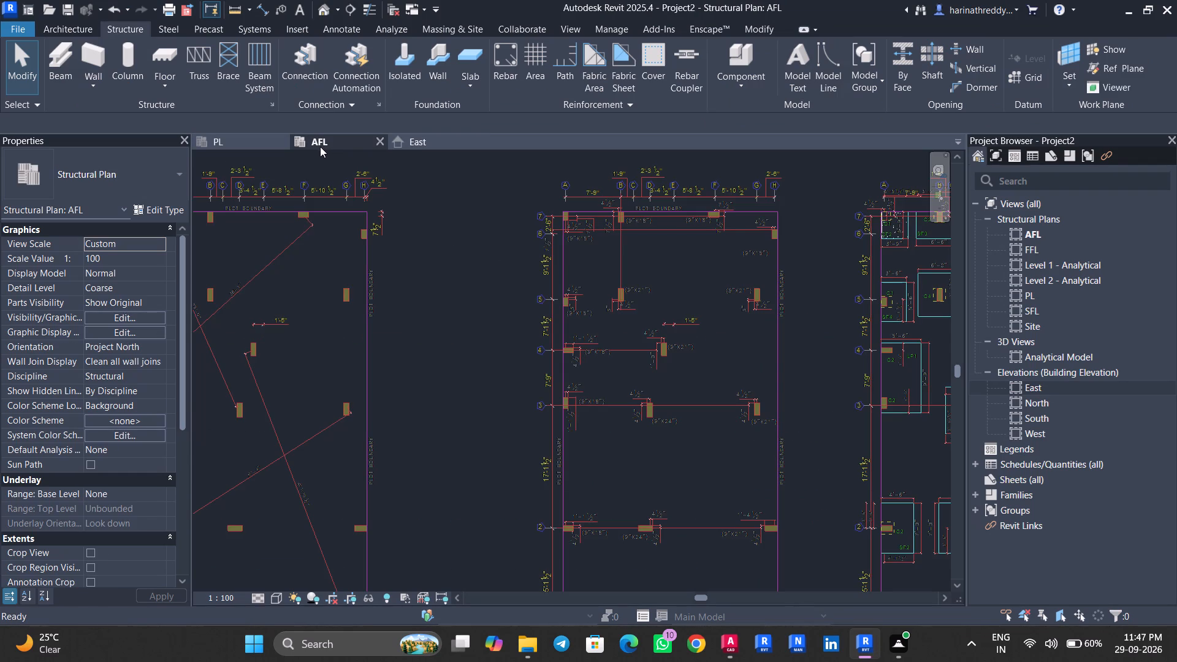
pyautogui.moveTo(742, 352); pyautogui.dragTo(294, 444, button='middle')
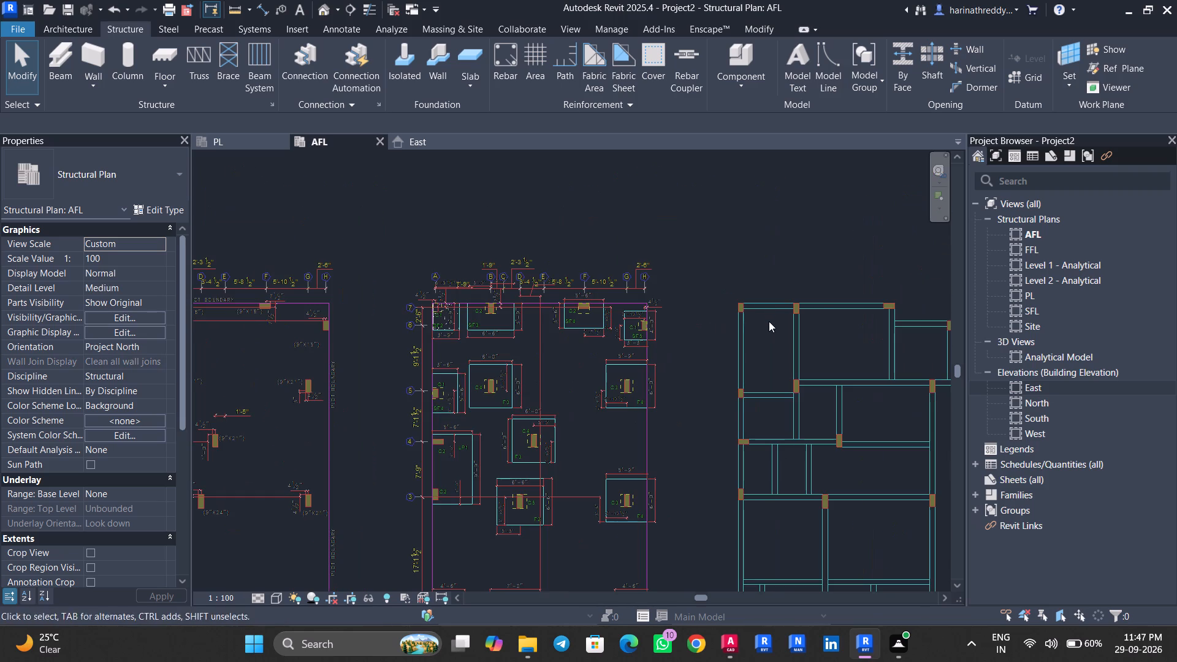
pyautogui.scroll(6, 490, 288)
pyautogui.scroll(-1, 421, 303)
pyautogui.scroll(2, 421, 303)
pyautogui.press('Escape')
pyautogui.press('Escape')
pyautogui.press('Escape')
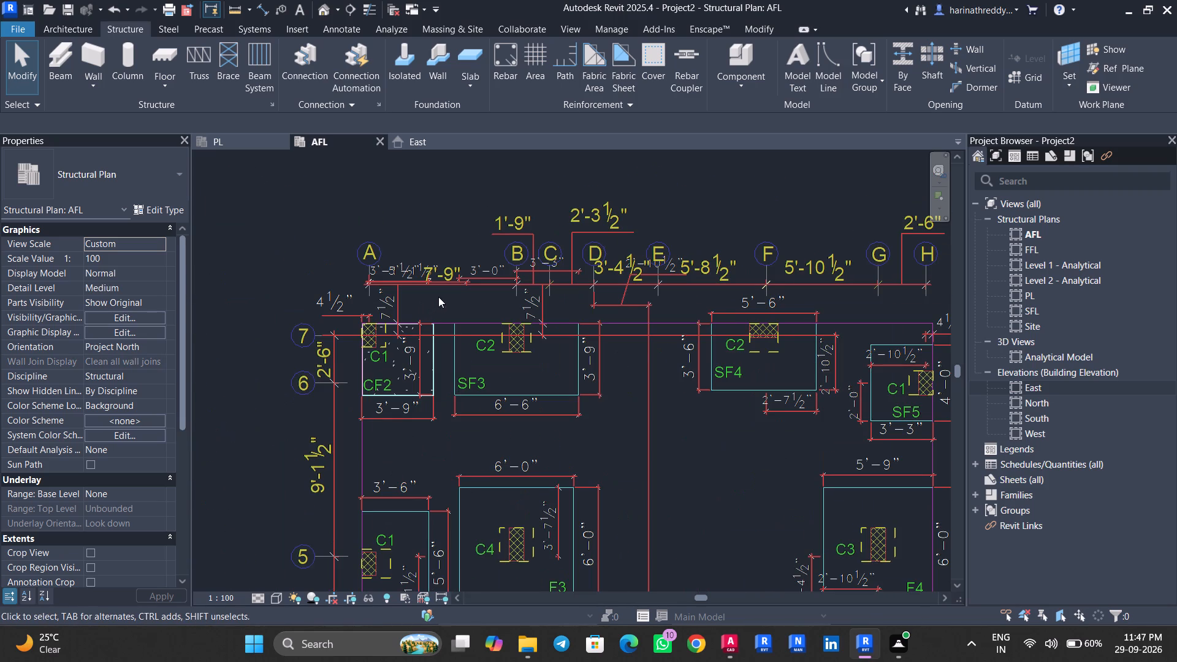
# Place a grid line on axis A of the imported footing layout by picking the drawing's line.
pyautogui.write('GR')
pyautogui.scroll(4, 377, 290)
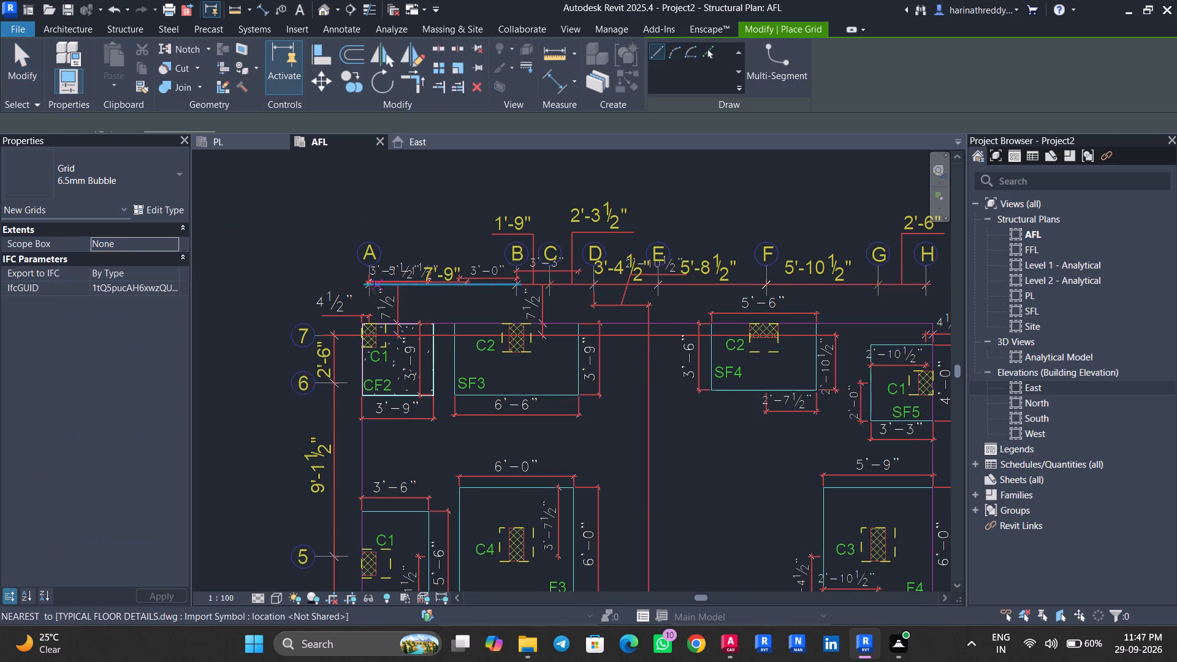
pyautogui.click(706, 53)
pyautogui.scroll(5, 370, 278)
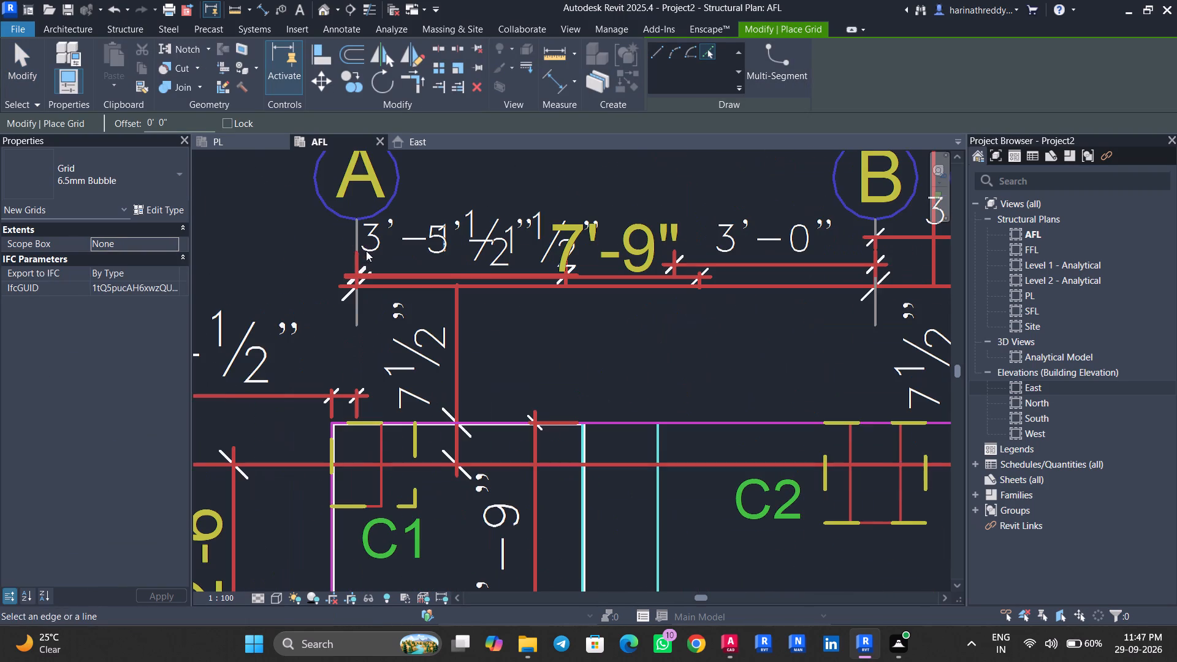
pyautogui.click(359, 242)
pyautogui.press('Escape')
pyautogui.press('Escape')
# Rename the new grid line as A.
pyautogui.scroll(-3, 373, 255)
pyautogui.moveTo(375, 265); pyautogui.dragTo(376, 325, button='middle')
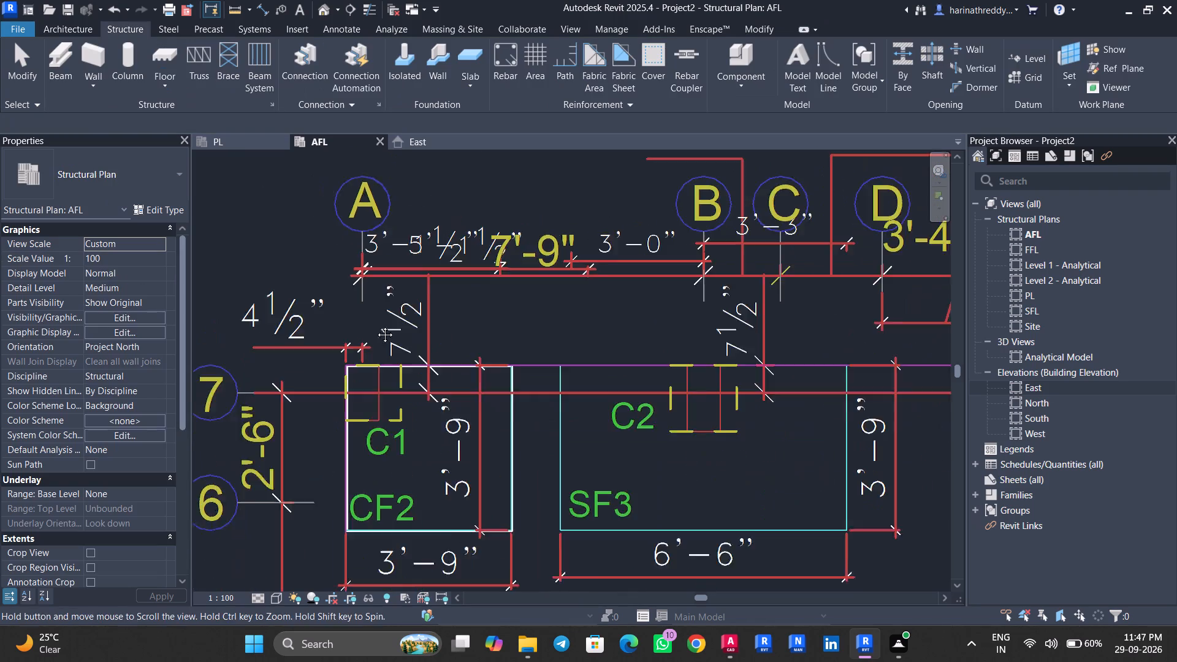
pyautogui.moveTo(376, 325); pyautogui.dragTo(376, 343, button='middle')
pyautogui.doubleClick(373, 214)
pyautogui.press('a')
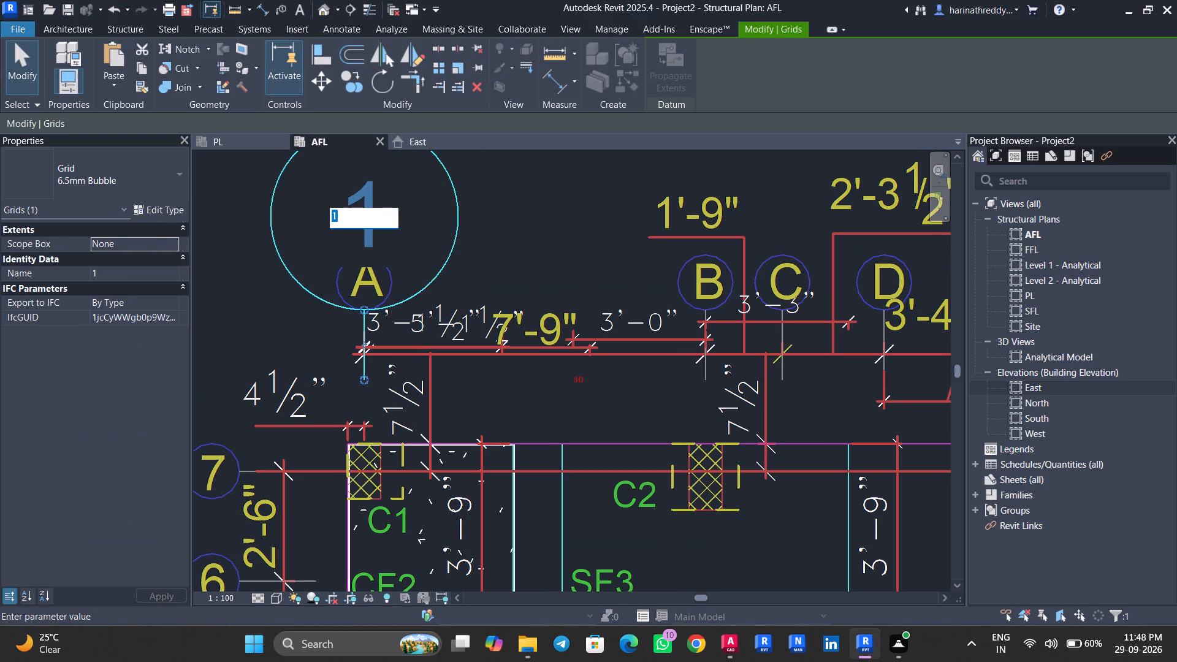
pyautogui.click(447, 267)
pyautogui.press('Escape')
pyautogui.press('Escape')
# Extend the lower end of grid A through the footing layout to just below the row 1 footings.
pyautogui.click(364, 371)
pyautogui.scroll(-5, 364, 371)
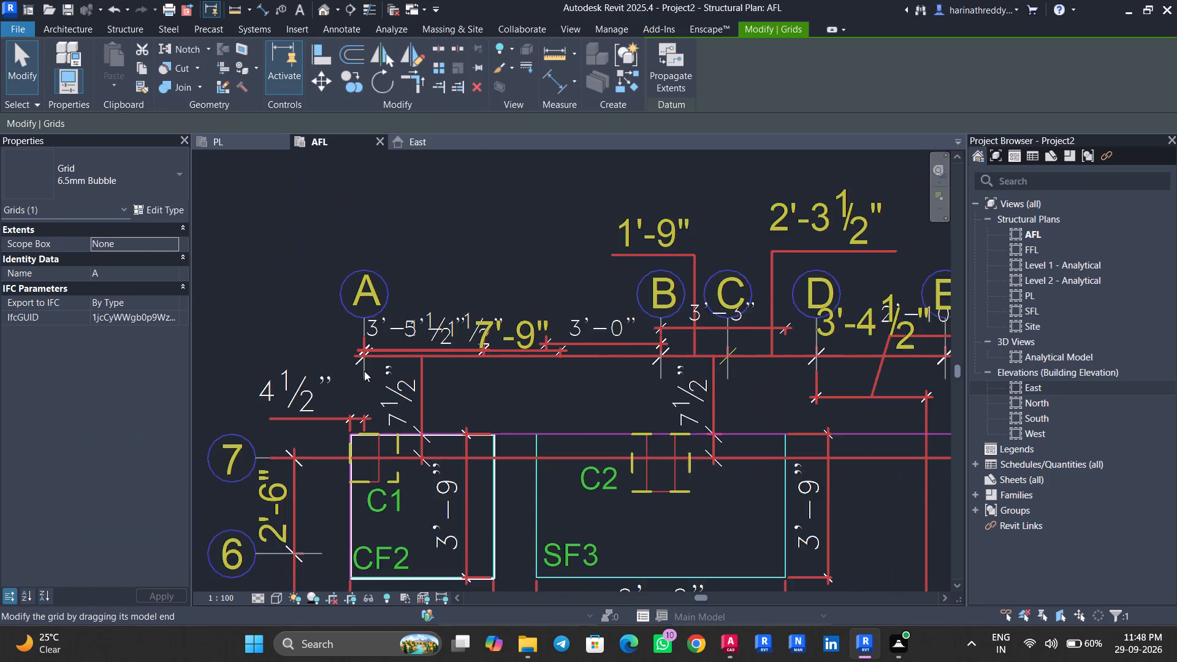
pyautogui.scroll(-15, 364, 371)
pyautogui.moveTo(383, 384); pyautogui.dragTo(470, 266, button='middle')
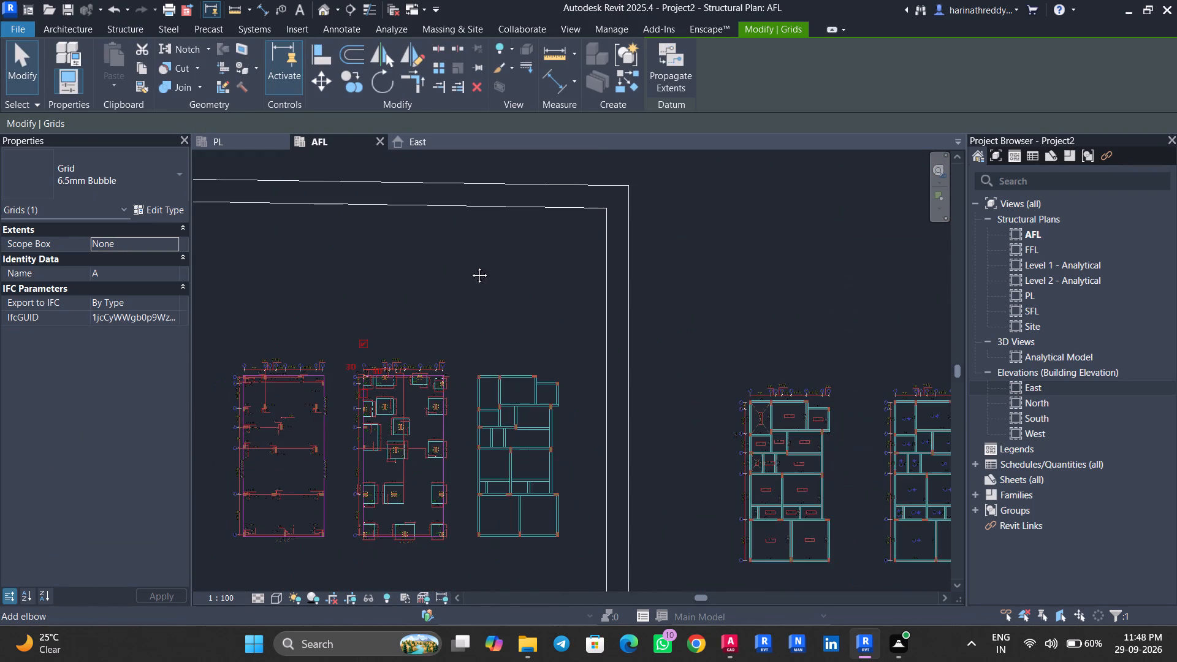
pyautogui.moveTo(470, 266); pyautogui.dragTo(485, 245, button='middle')
pyautogui.press('Escape')
pyautogui.press('Escape')
pyautogui.scroll(3, 469, 246)
pyautogui.scroll(-1, 469, 246)
pyautogui.scroll(1, 469, 246)
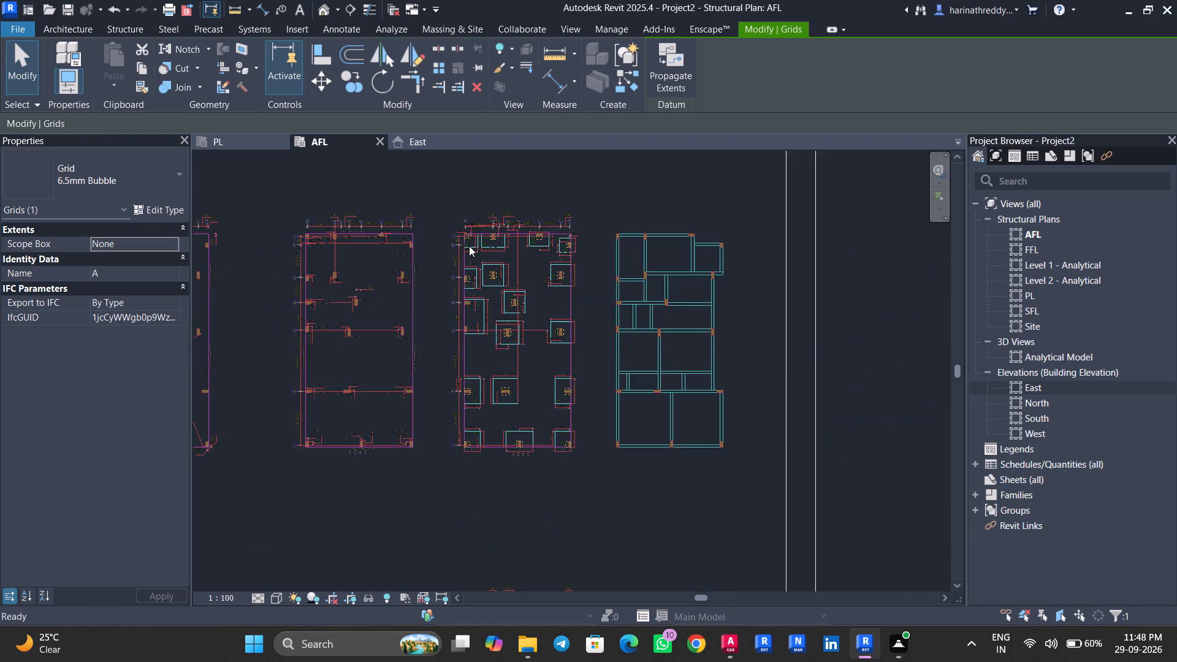
pyautogui.scroll(5, 471, 248)
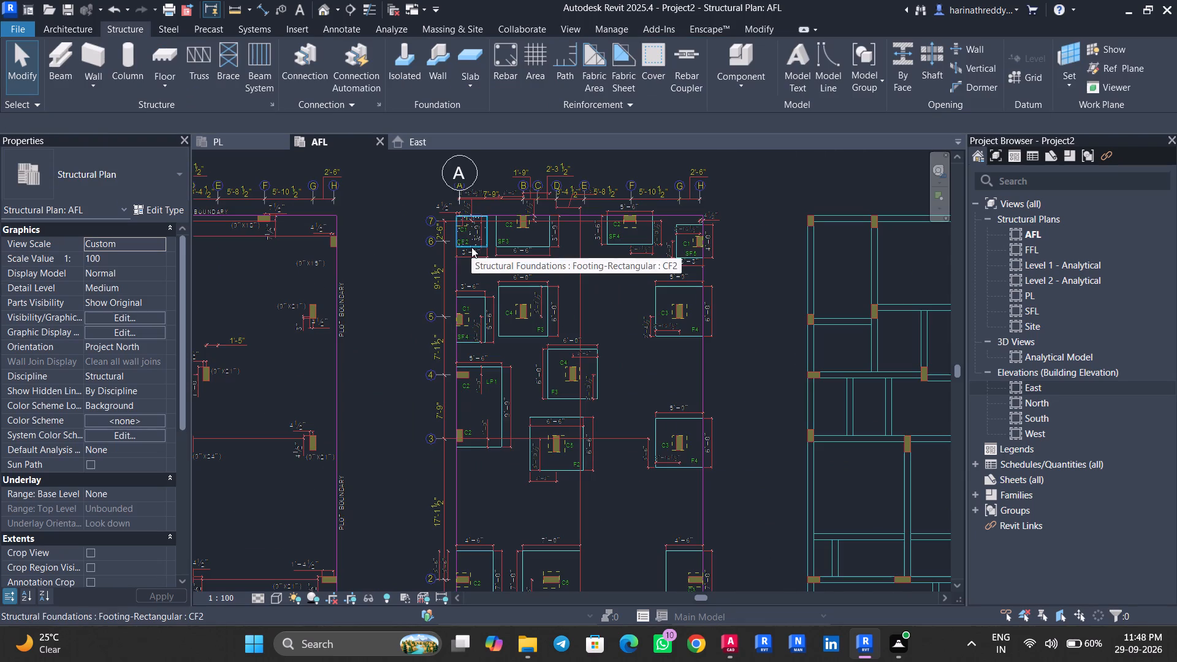
pyautogui.press('Escape')
pyautogui.click(460, 199)
pyautogui.moveTo(460, 205); pyautogui.dragTo(460, 210)
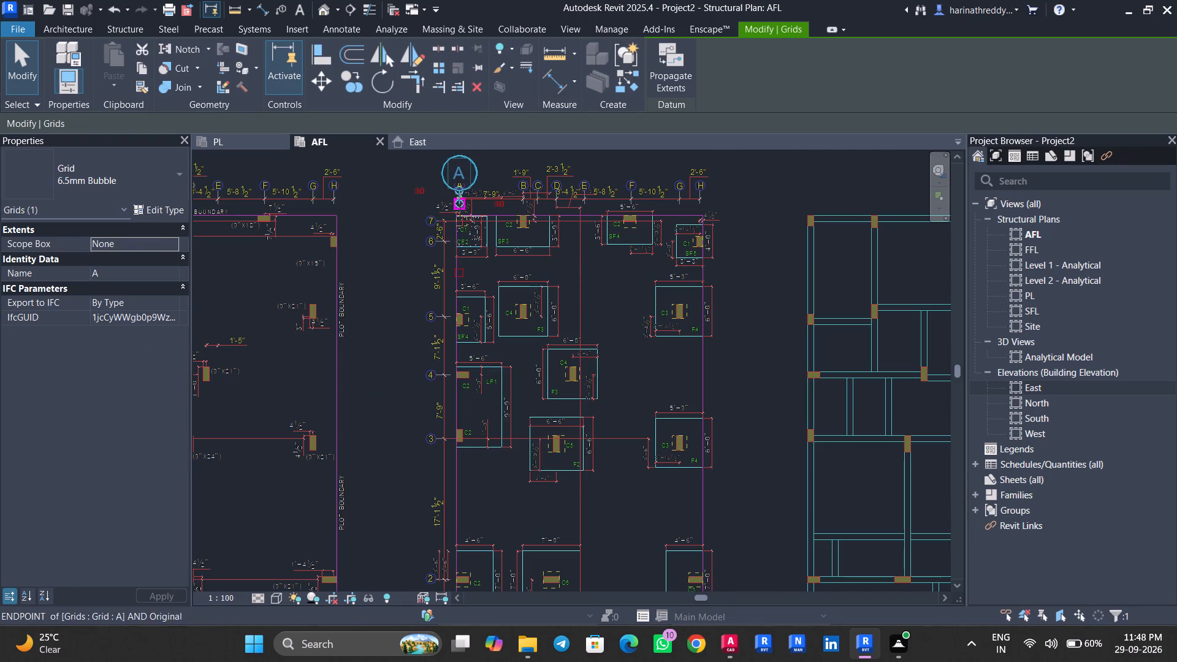
pyautogui.moveTo(460, 210); pyautogui.dragTo(459, 456)
pyautogui.moveTo(473, 466); pyautogui.dragTo(477, 215, button='middle')
pyautogui.moveTo(465, 214); pyautogui.dragTo(460, 334)
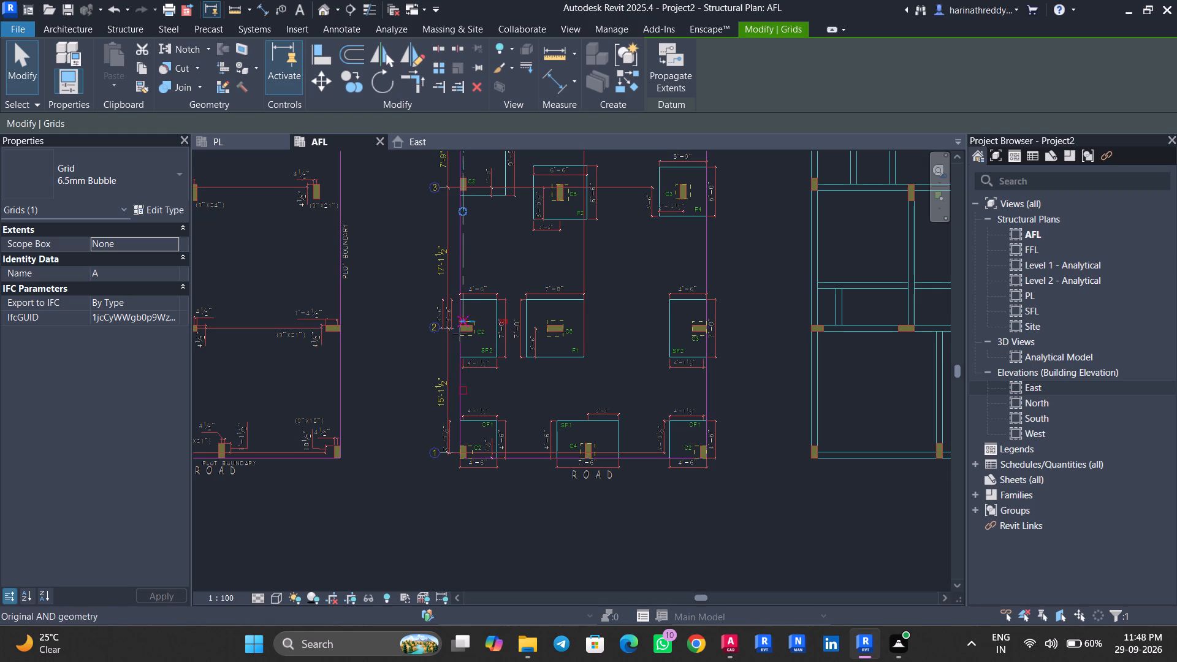
pyautogui.moveTo(460, 334); pyautogui.dragTo(460, 490)
pyautogui.press('Escape')
pyautogui.press('Escape')
# Duplicate grid A's type under the name 2MM.
pyautogui.moveTo(528, 311); pyautogui.dragTo(535, 530, button='middle')
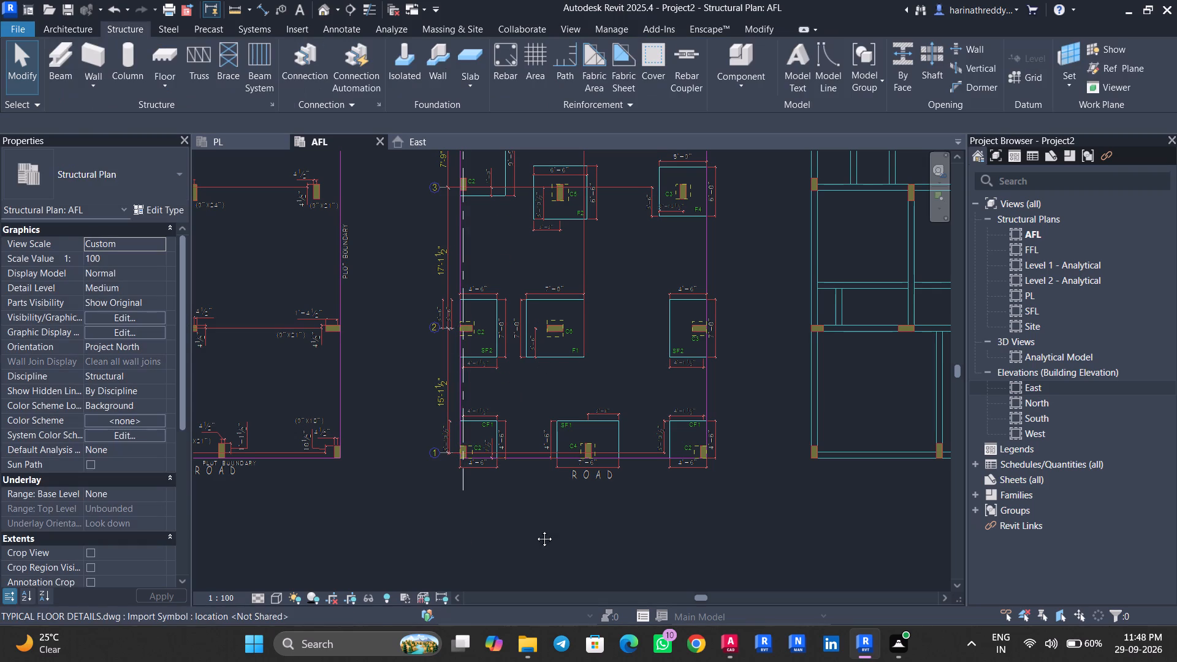
pyautogui.moveTo(535, 530); pyautogui.dragTo(540, 579, button='middle')
pyautogui.scroll(7, 517, 224)
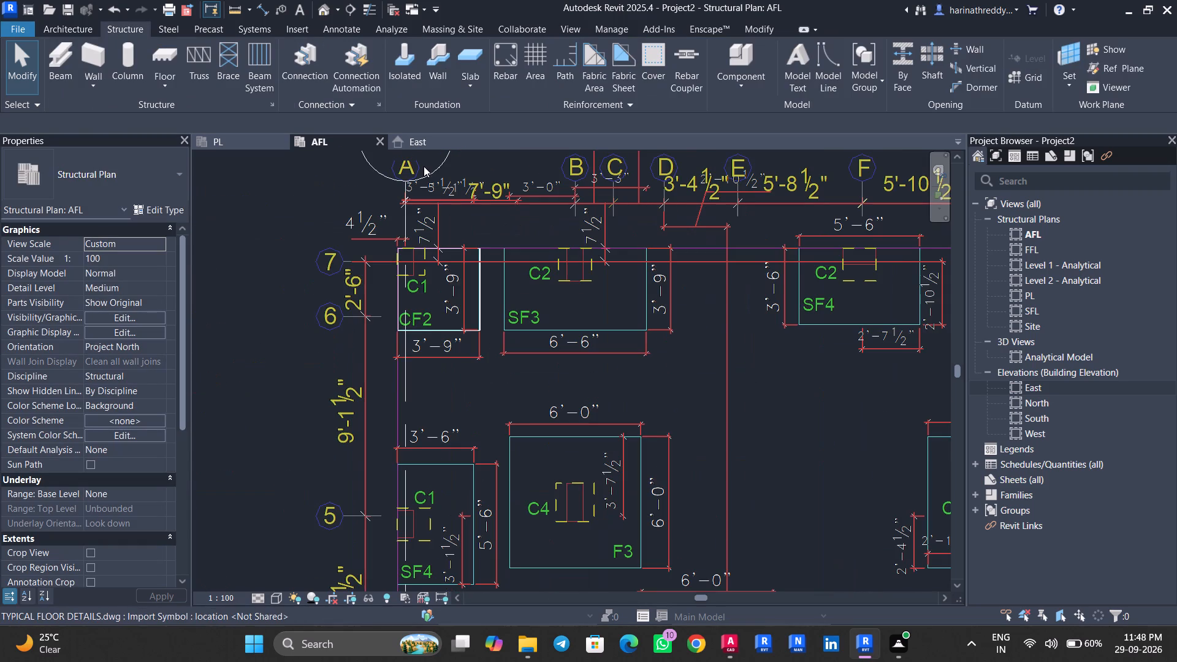
pyautogui.click(432, 171)
pyautogui.moveTo(455, 246); pyautogui.dragTo(470, 444, button='middle')
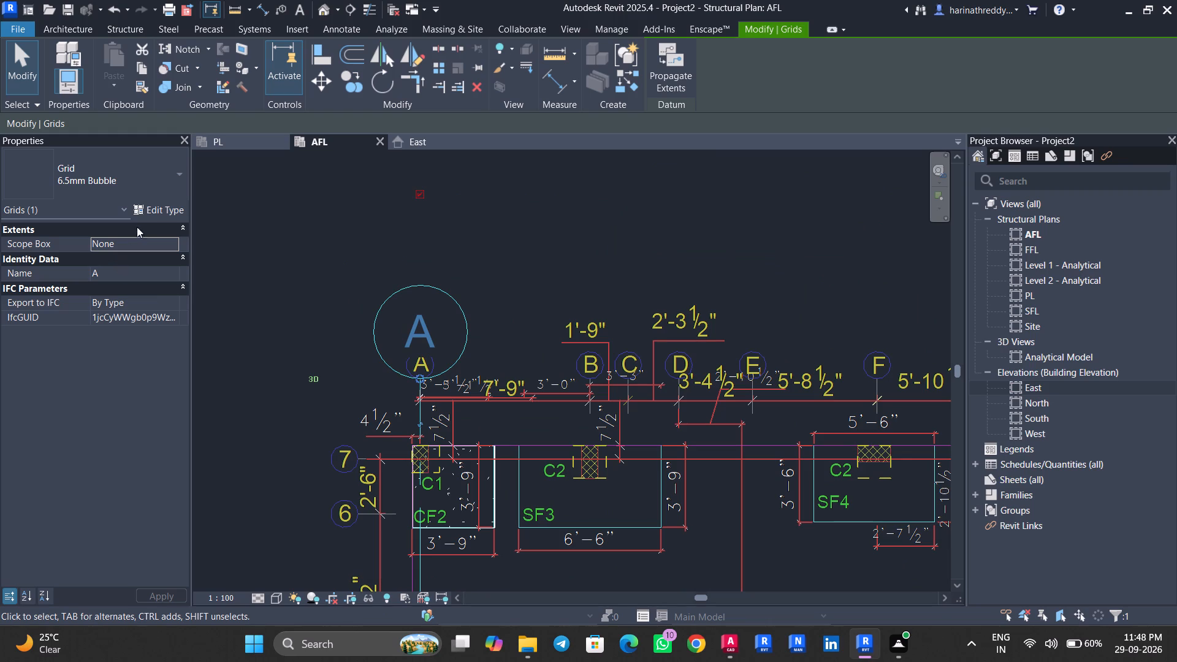
pyautogui.click(152, 215)
pyautogui.click(1079, 103)
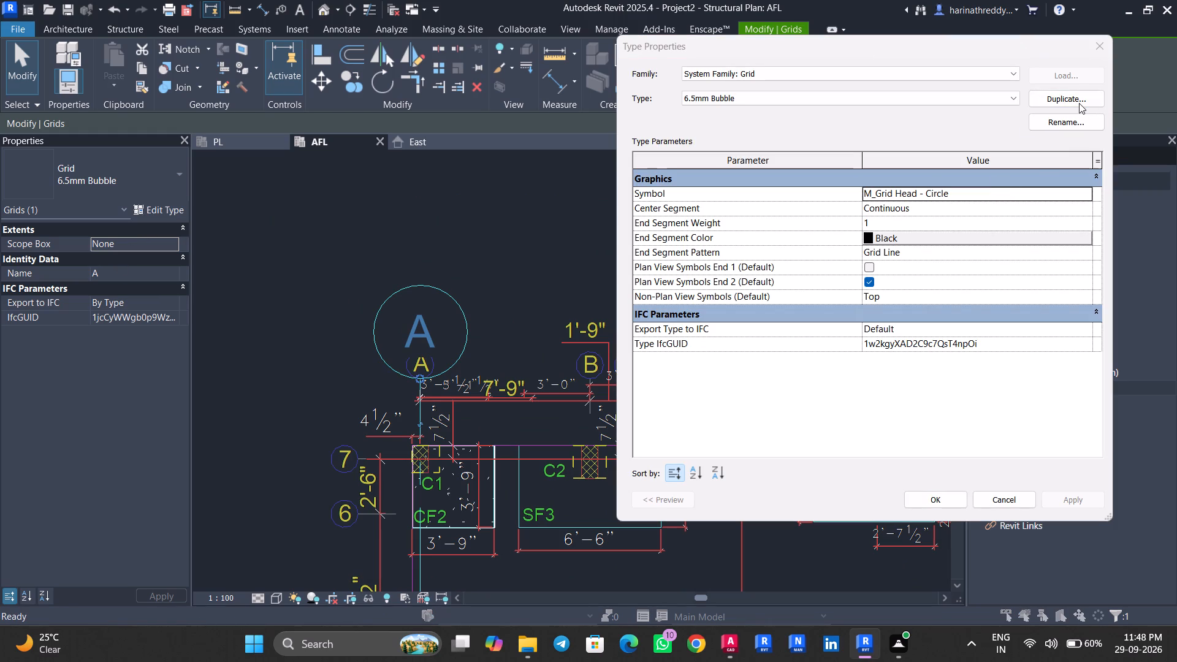
pyautogui.write('2MM')
pyautogui.press('Return')
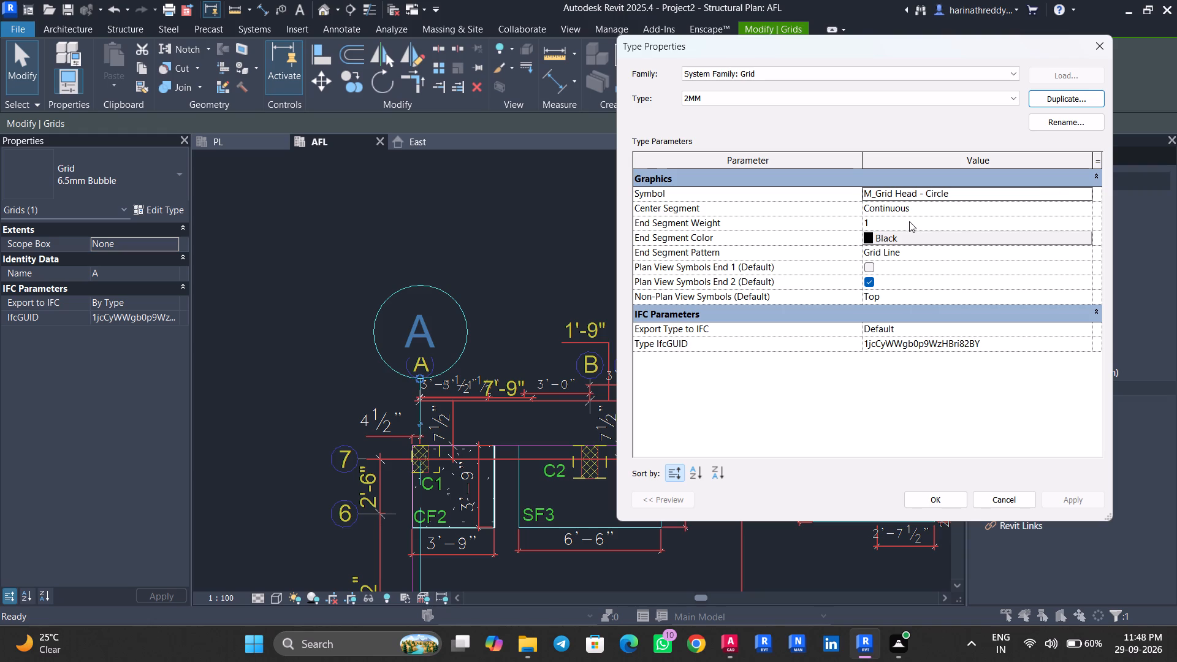
# Set the 2MM grid type's symbol to M_Grid Head - No Bubble and apply it to grid A.
pyautogui.click(1080, 195)
pyautogui.click(1084, 195)
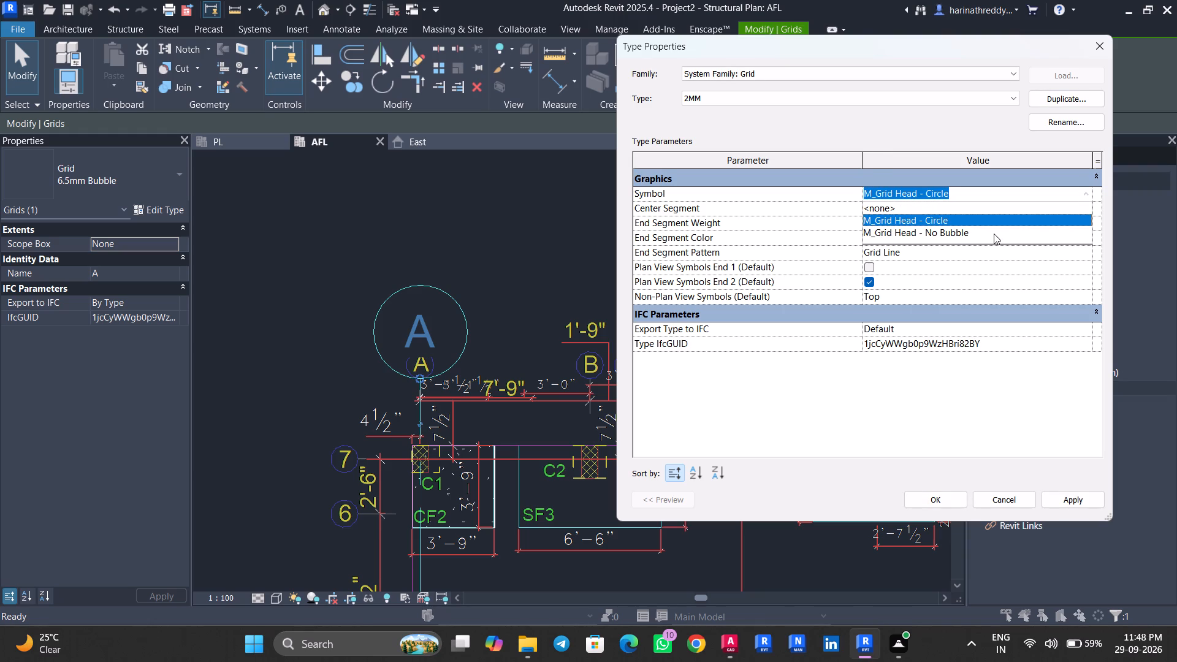
pyautogui.click(994, 234)
pyautogui.click(1063, 501)
pyautogui.click(928, 505)
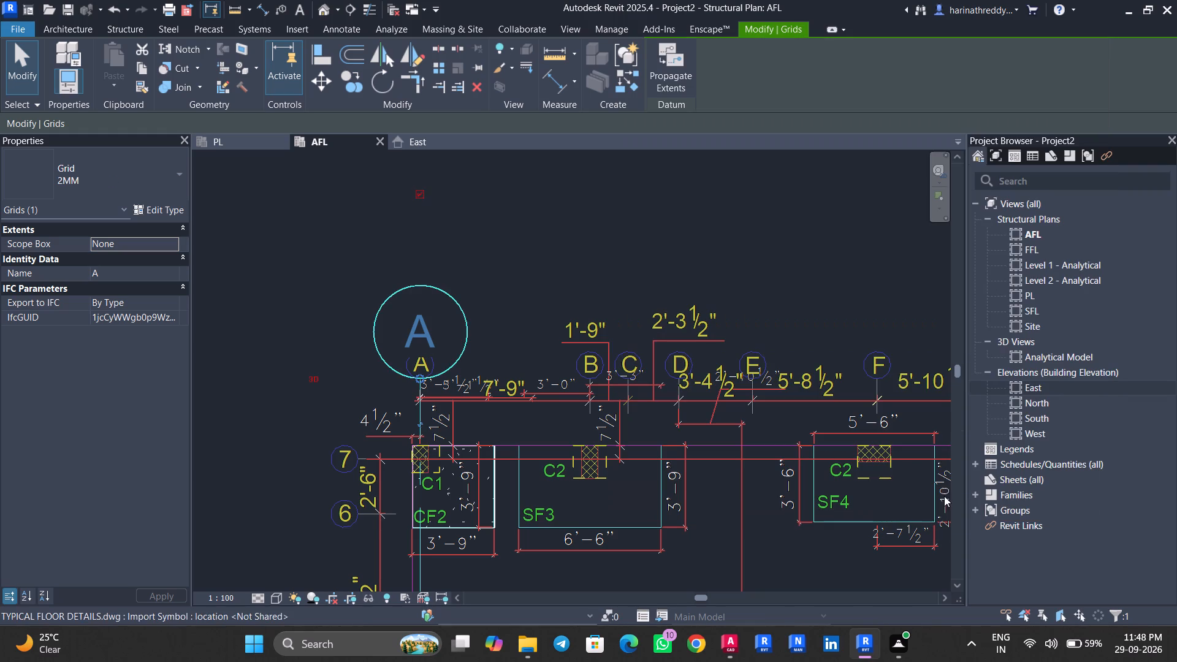
pyautogui.press('Escape')
pyautogui.press('Escape')
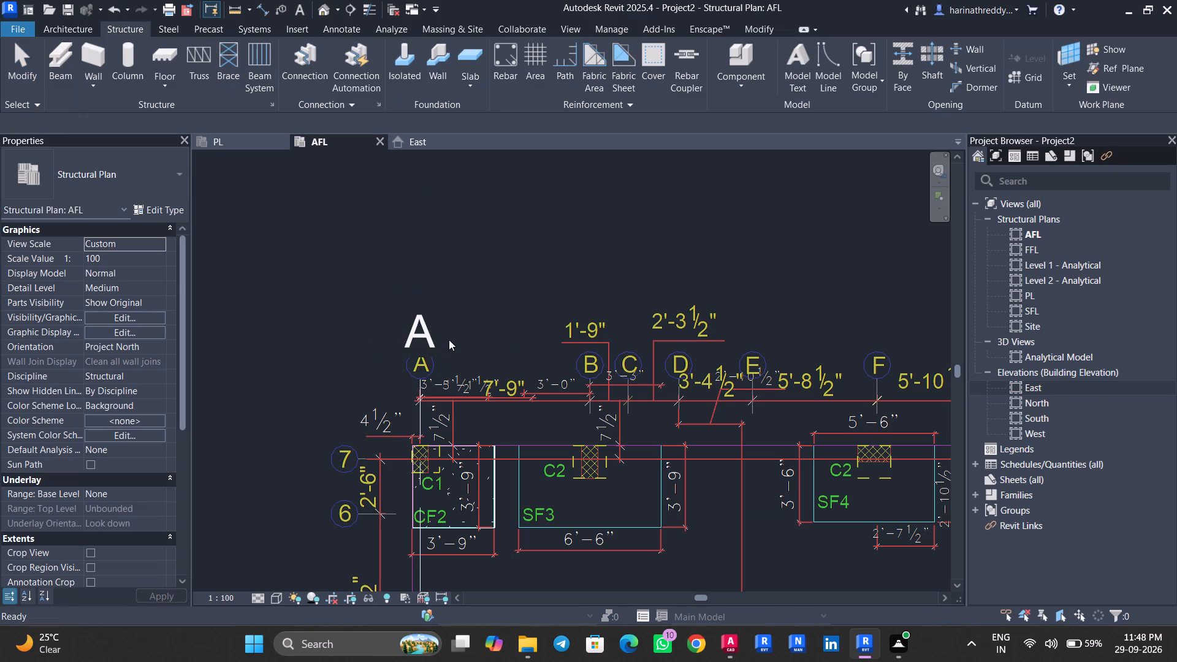
pyautogui.click(423, 338)
pyautogui.press('Escape')
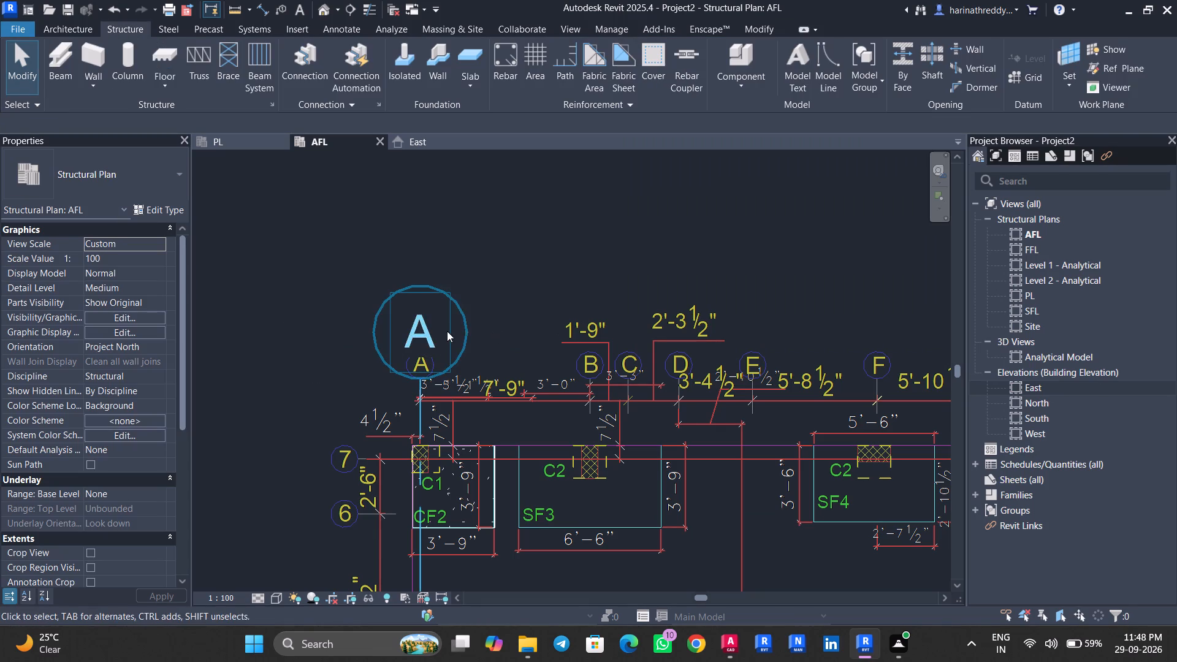
pyautogui.click(446, 331)
pyautogui.press('Escape')
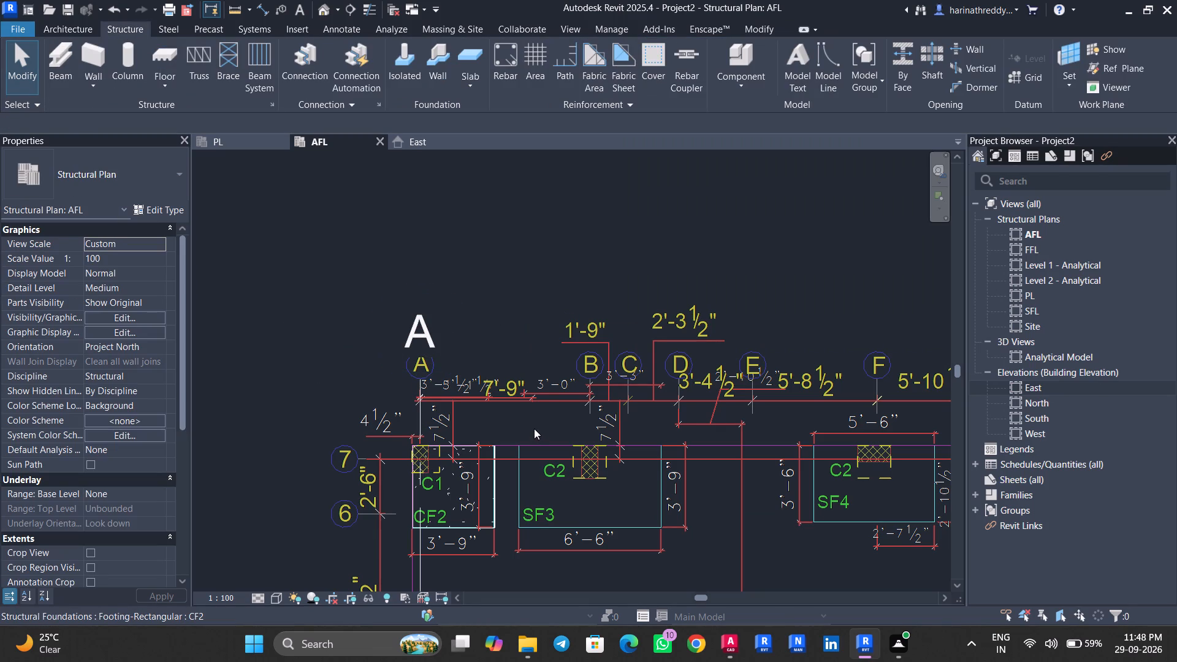
# Place grids B, C, D and E by picking the matching axis lines in the imported footing layout.
pyautogui.press('g')
pyautogui.press('r')
pyautogui.scroll(3, 581, 392)
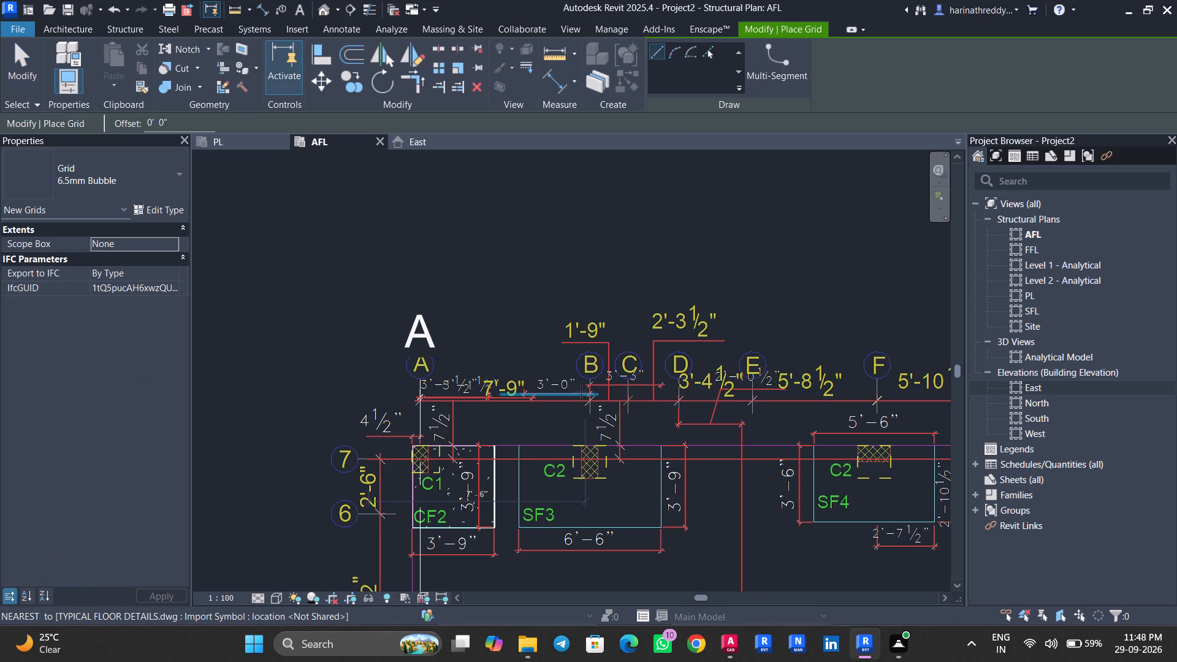
pyautogui.scroll(1, 581, 392)
pyautogui.click(704, 53)
pyautogui.click(596, 386)
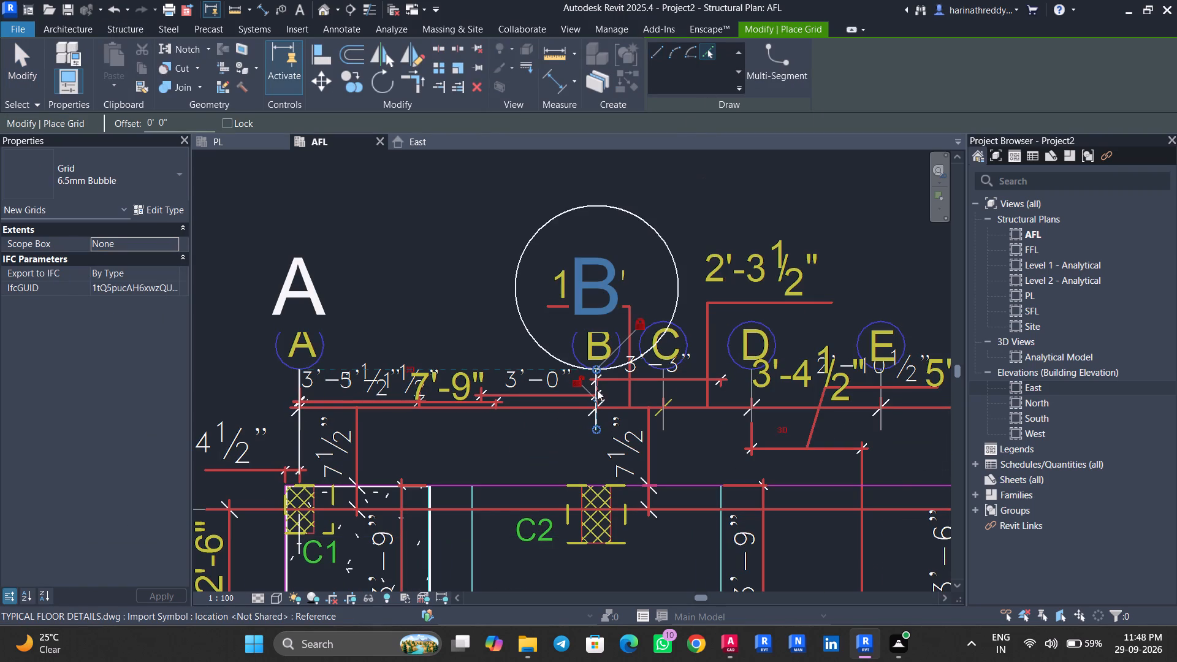
pyautogui.moveTo(689, 376); pyautogui.dragTo(555, 396, button='middle')
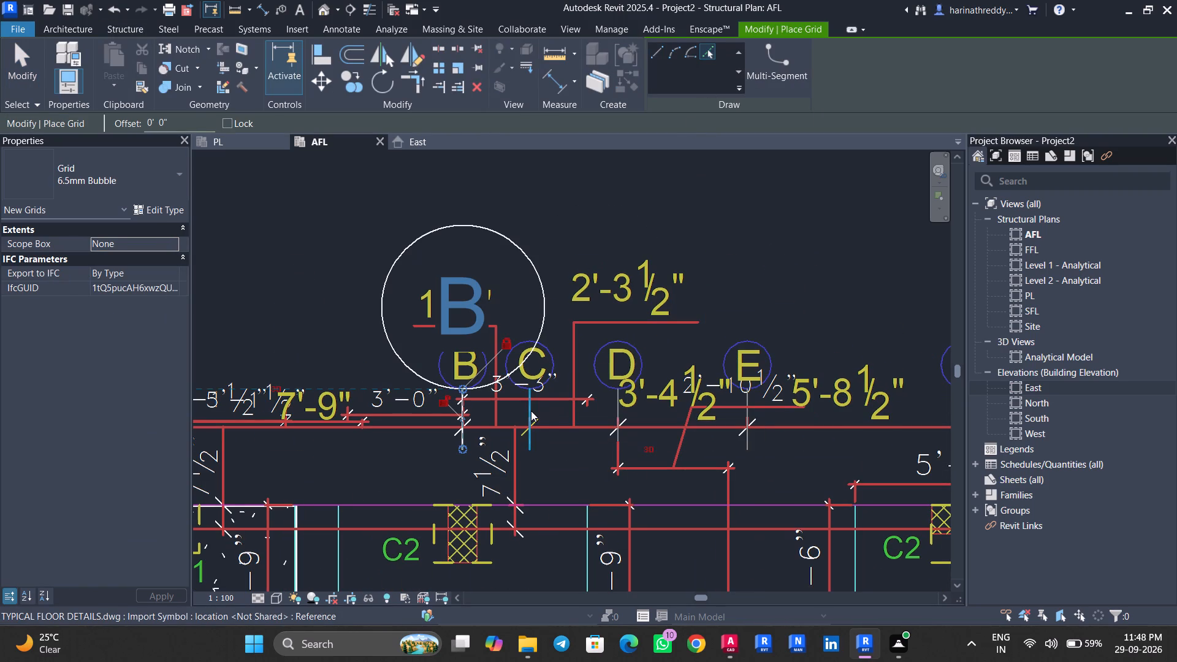
pyautogui.click(531, 411)
pyautogui.click(617, 409)
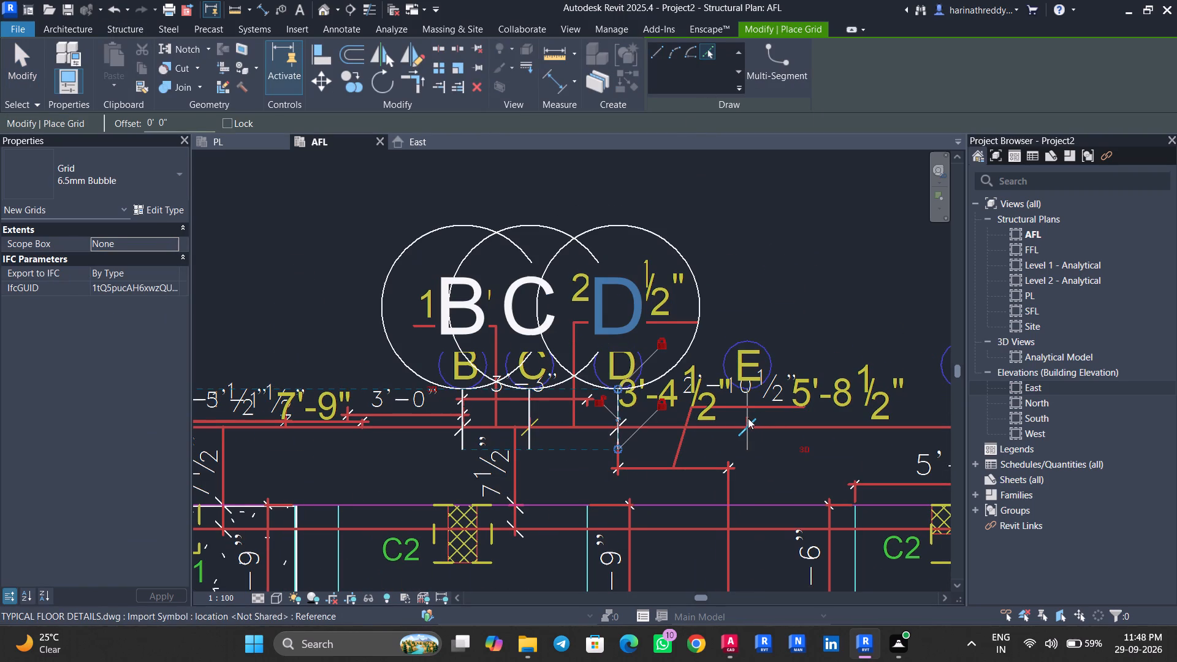
pyautogui.scroll(1, 746, 416)
pyautogui.scroll(-2, 746, 416)
pyautogui.scroll(5, 746, 416)
pyautogui.click(746, 414)
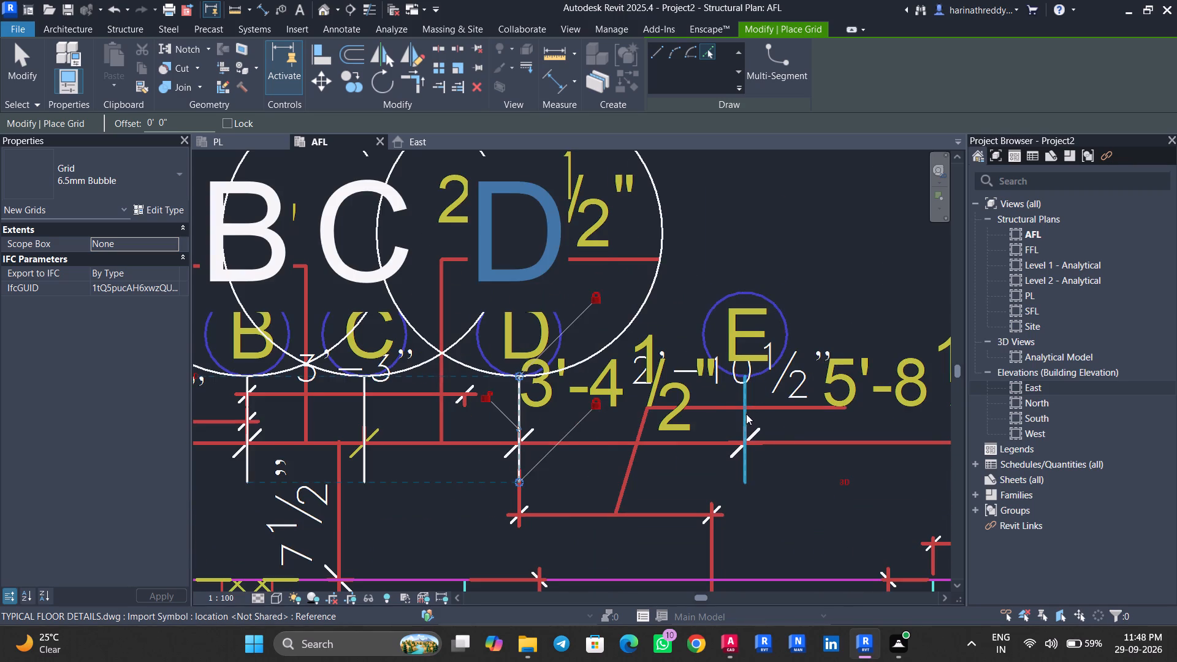
# Place grids F, G and H by picking the matching axis lines in the imported footing layout.
pyautogui.scroll(1, 772, 430)
pyautogui.scroll(-3, 772, 430)
pyautogui.scroll(1, 772, 430)
pyautogui.scroll(-5, 772, 430)
pyautogui.moveTo(829, 425); pyautogui.dragTo(331, 417, button='middle')
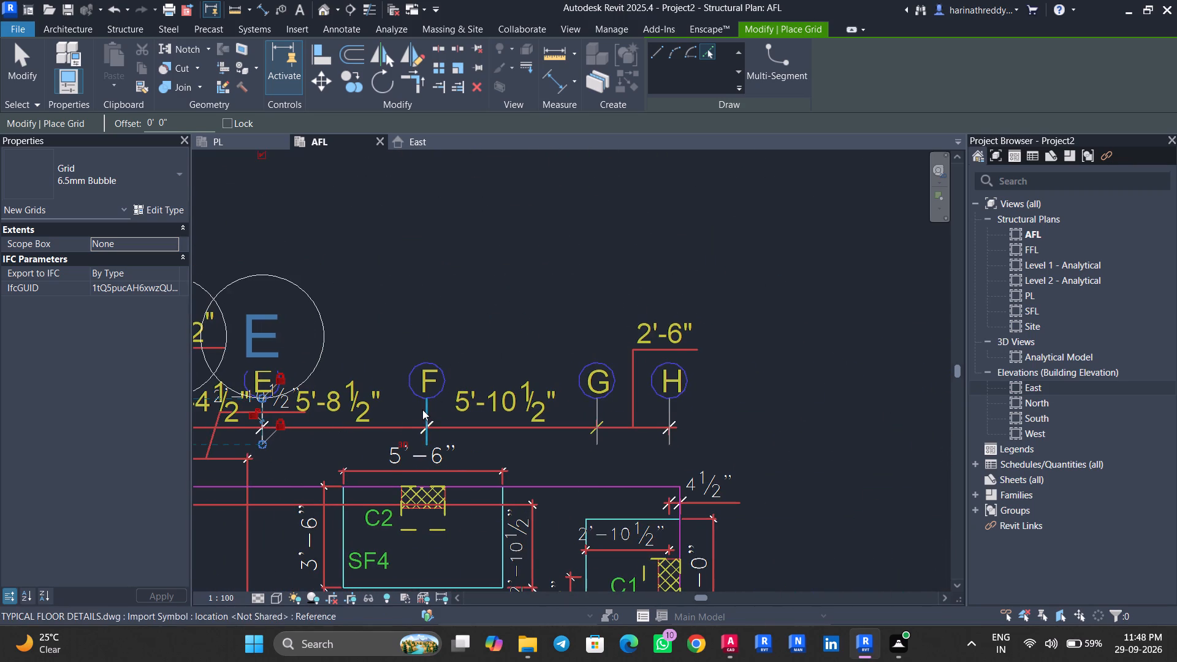
pyautogui.scroll(4, 422, 409)
pyautogui.click(422, 409)
pyautogui.click(726, 415)
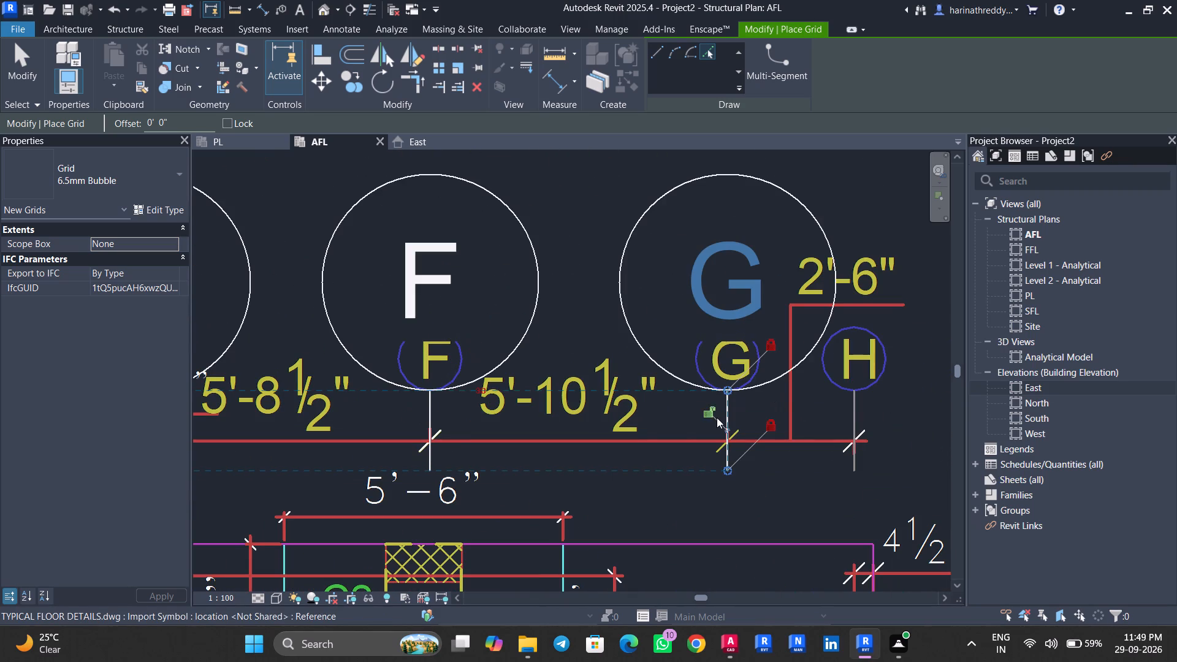
pyautogui.click(853, 409)
pyautogui.press('Escape')
pyautogui.press('Escape')
pyautogui.press('Escape')
# Select all grids B to H and set their 6.5mm Bubble type's symbol to M_Grid Head - No Bubble.
pyautogui.scroll(-6, 814, 403)
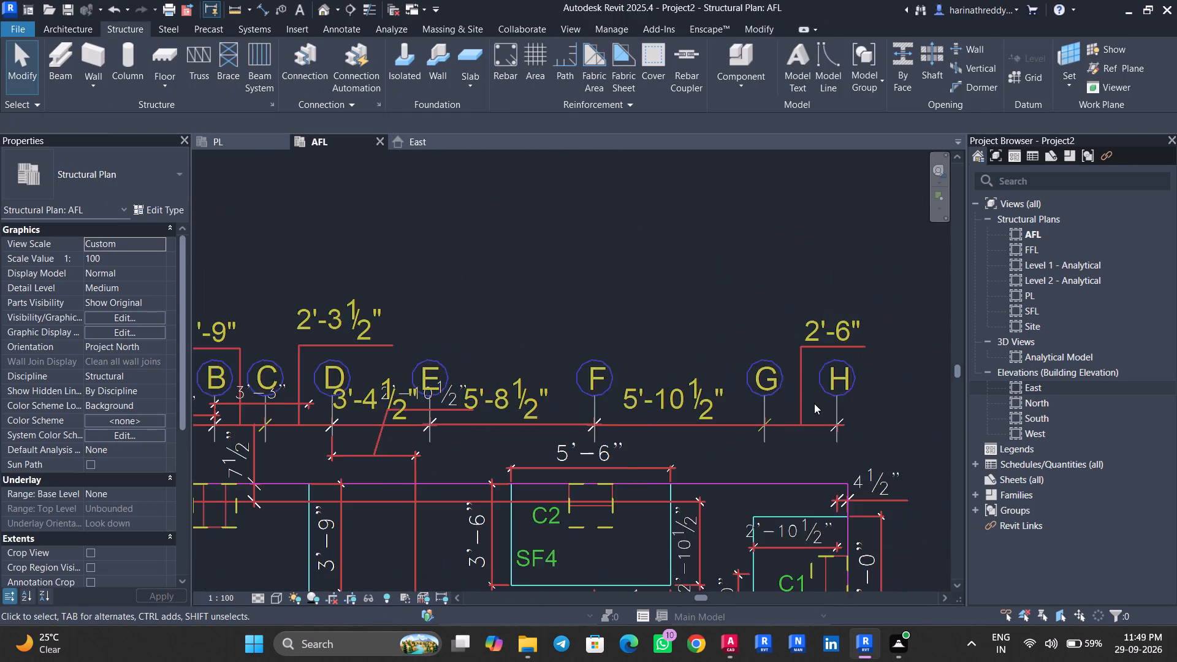
pyautogui.scroll(-6, 814, 403)
pyautogui.click(602, 392)
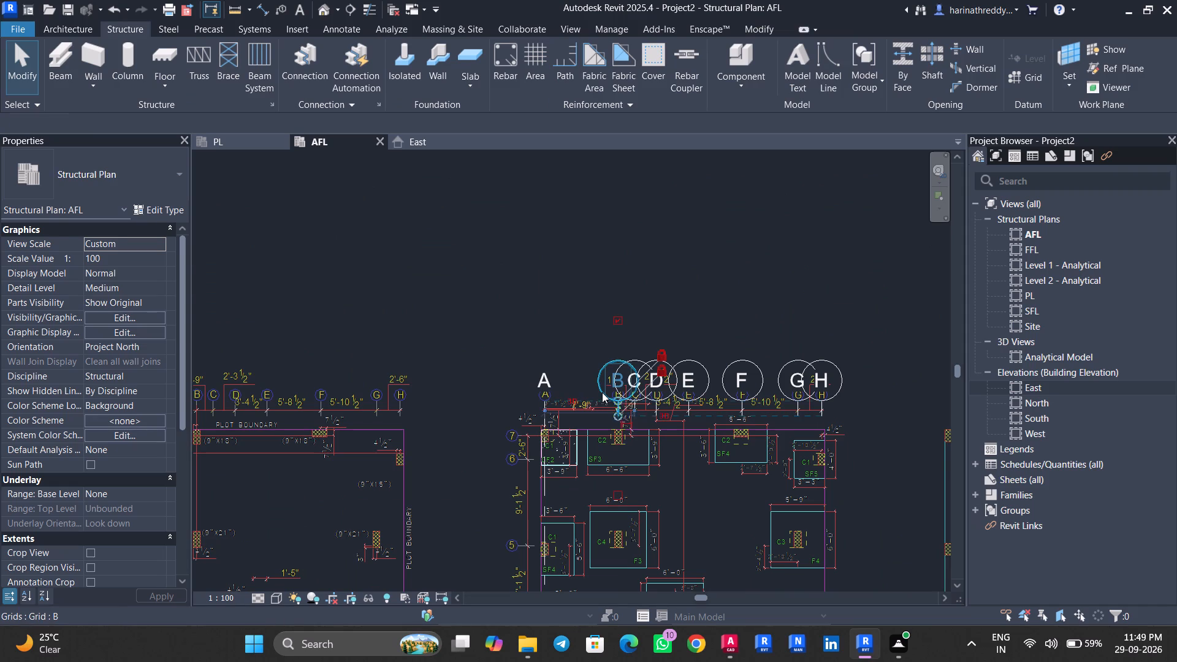
pyautogui.write('SA')
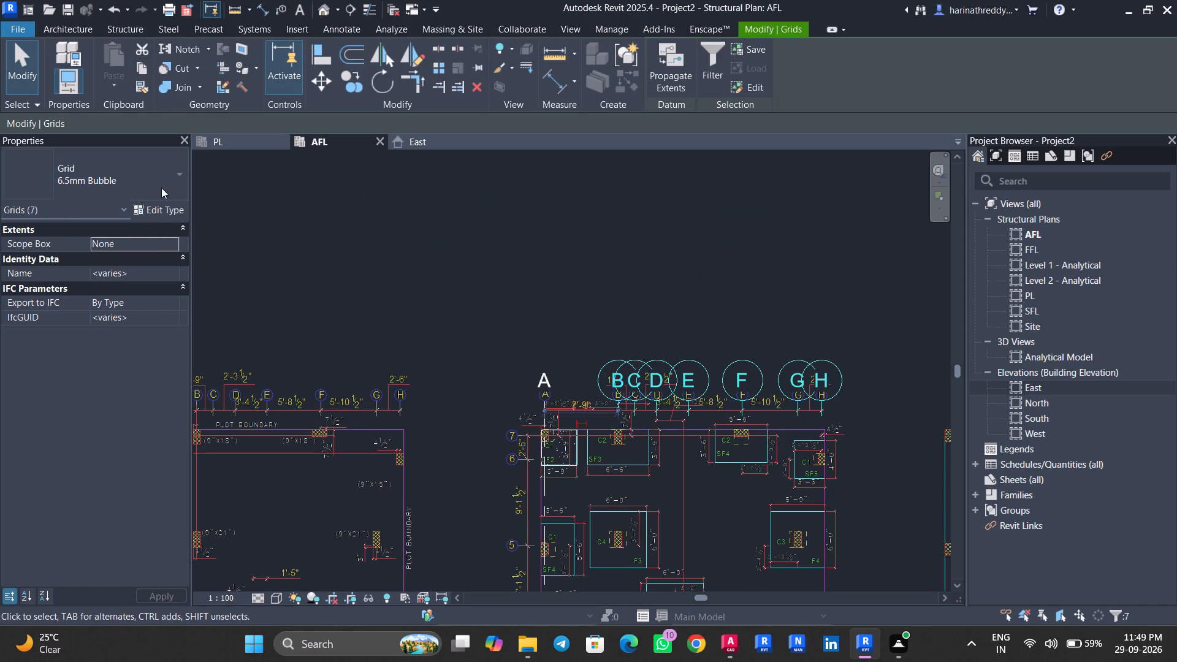
pyautogui.click(166, 207)
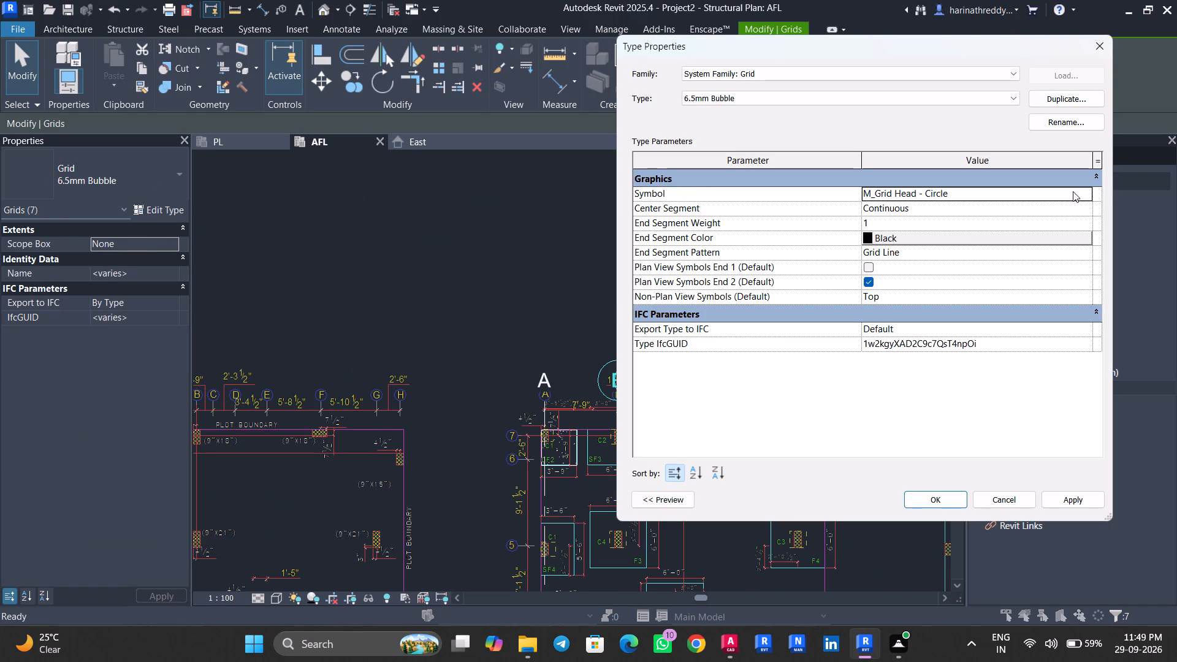
pyautogui.click(1085, 202)
pyautogui.click(1085, 202)
pyautogui.click(1084, 185)
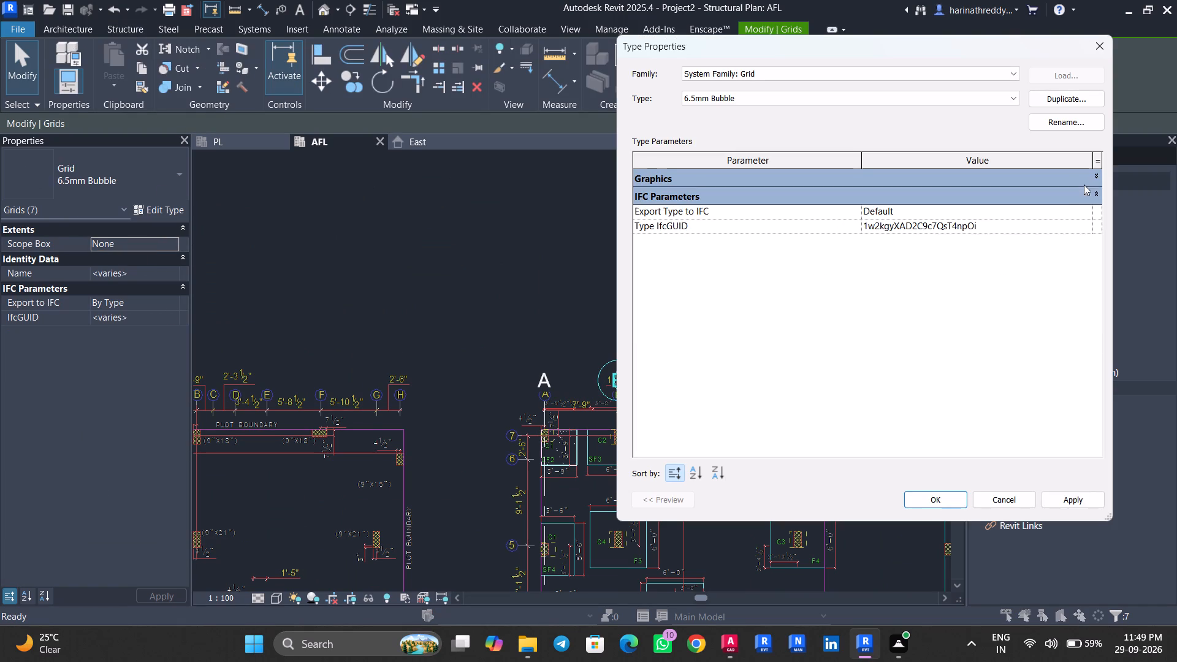
pyautogui.click(1080, 175)
pyautogui.click(1085, 186)
pyautogui.click(1084, 177)
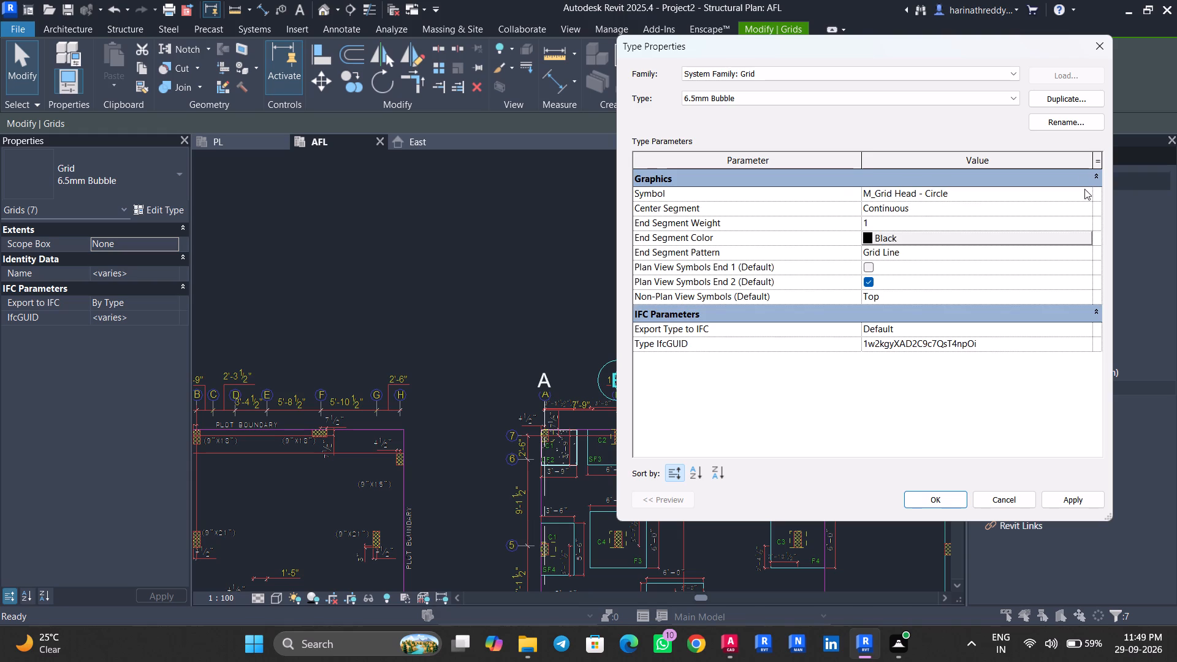
pyautogui.click(1084, 189)
pyautogui.click(916, 233)
pyautogui.click(1073, 493)
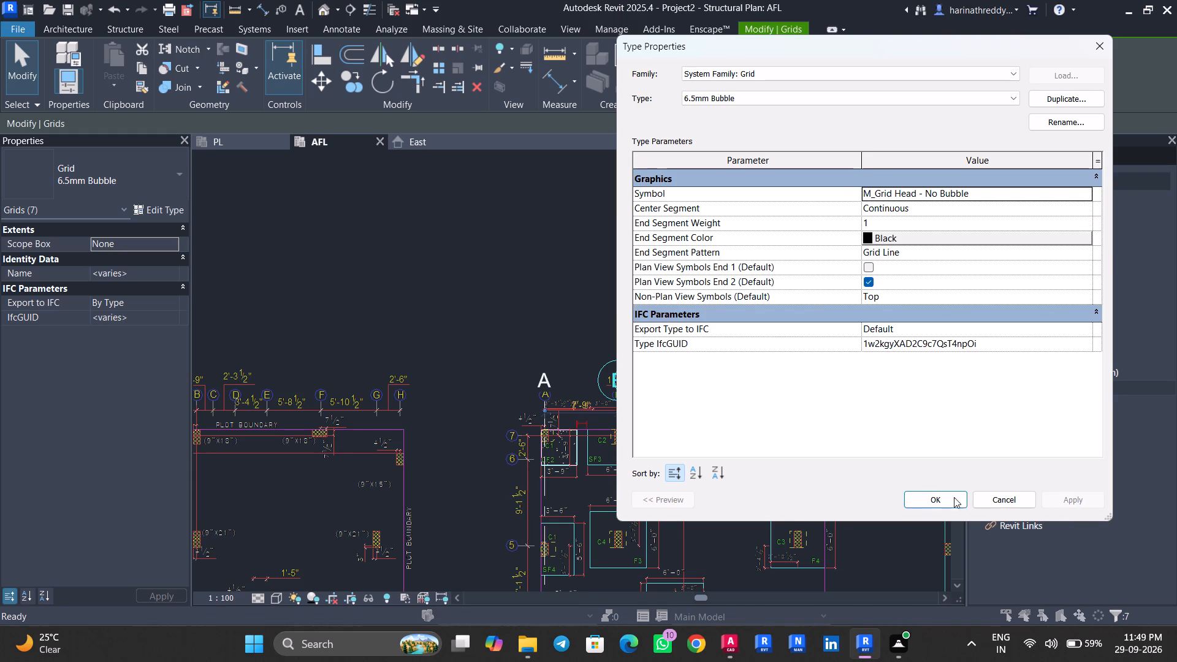
pyautogui.click(921, 495)
pyautogui.press('Escape')
pyautogui.press('Escape')
pyautogui.press('Escape')
pyautogui.scroll(7, 613, 394)
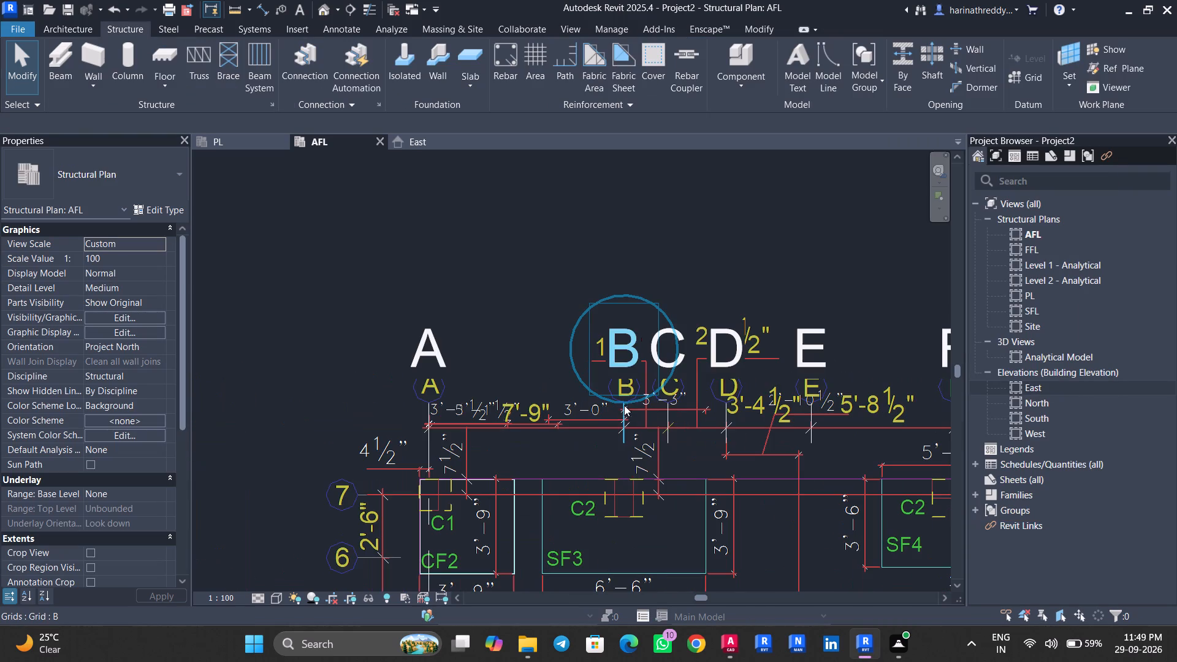
# Add an elbow to grid B's head end and offset its head well away from its axis towards grid A.
pyautogui.click(622, 409)
pyautogui.click(622, 425)
pyautogui.scroll(2, 622, 427)
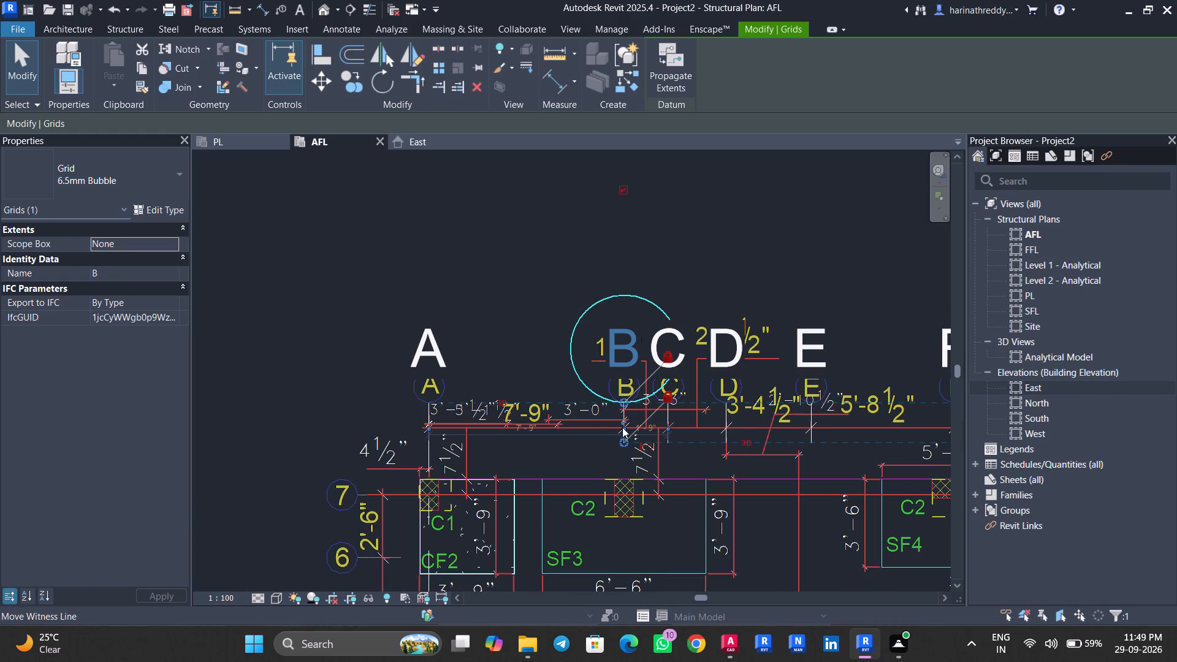
pyautogui.scroll(6, 622, 427)
pyautogui.click(635, 427)
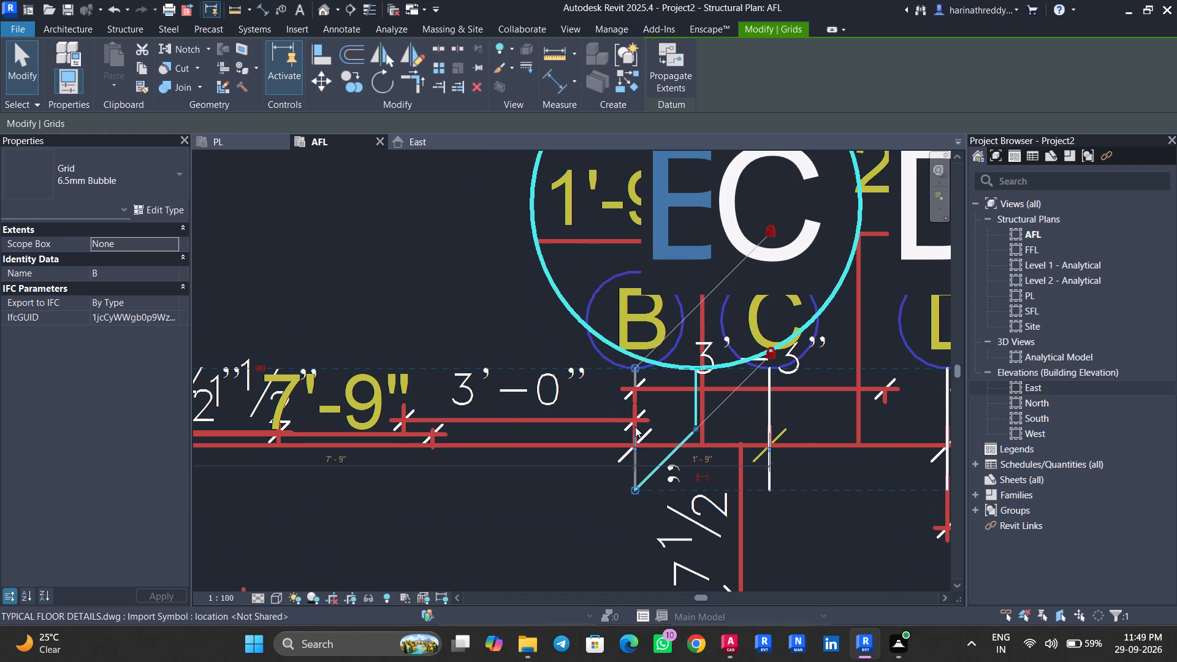
pyautogui.moveTo(696, 425); pyautogui.dragTo(641, 420)
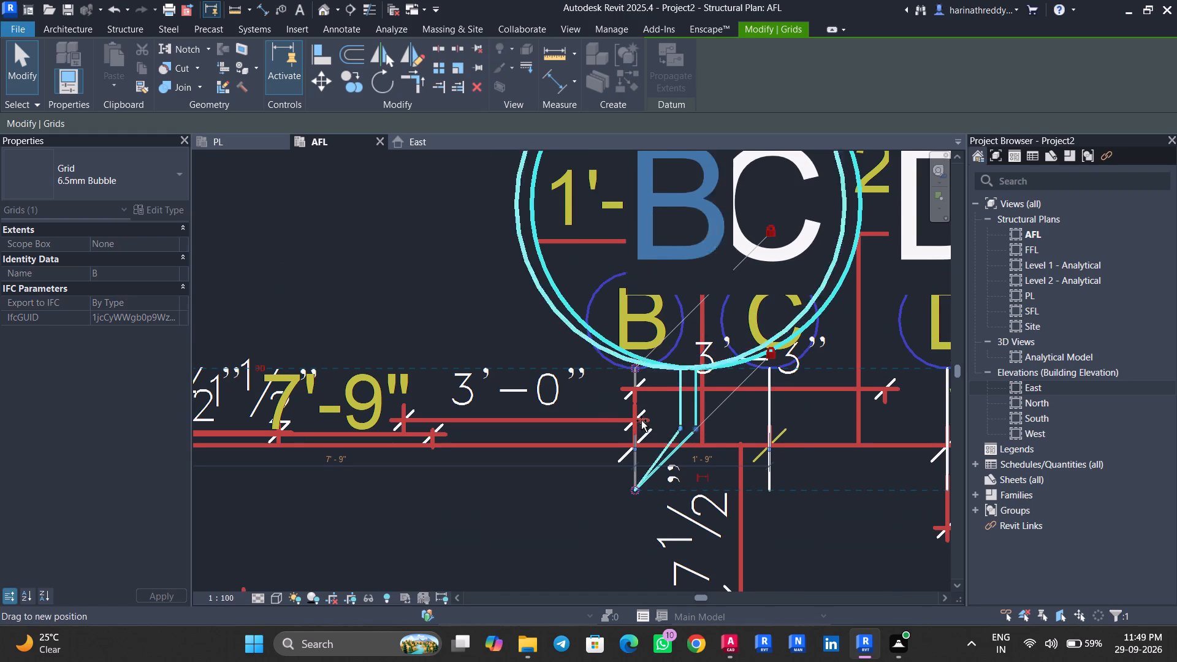
pyautogui.moveTo(641, 420); pyautogui.dragTo(448, 406)
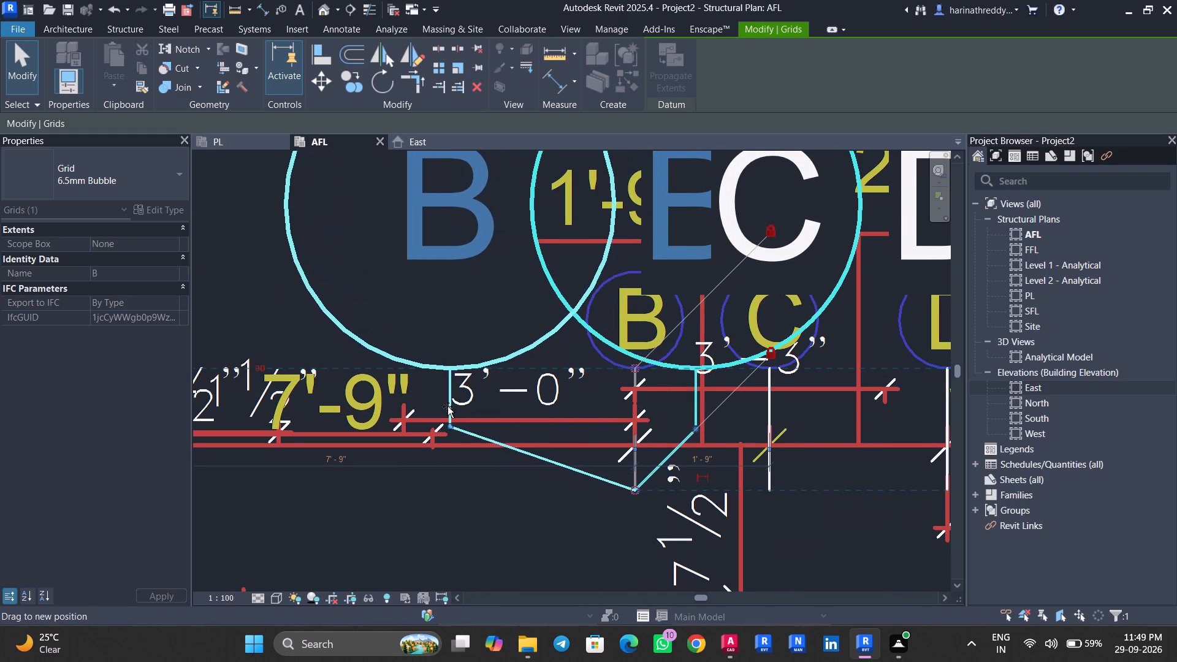
pyautogui.moveTo(448, 406); pyautogui.dragTo(394, 403)
pyautogui.press('Escape')
pyautogui.press('Escape')
pyautogui.scroll(-4, 421, 409)
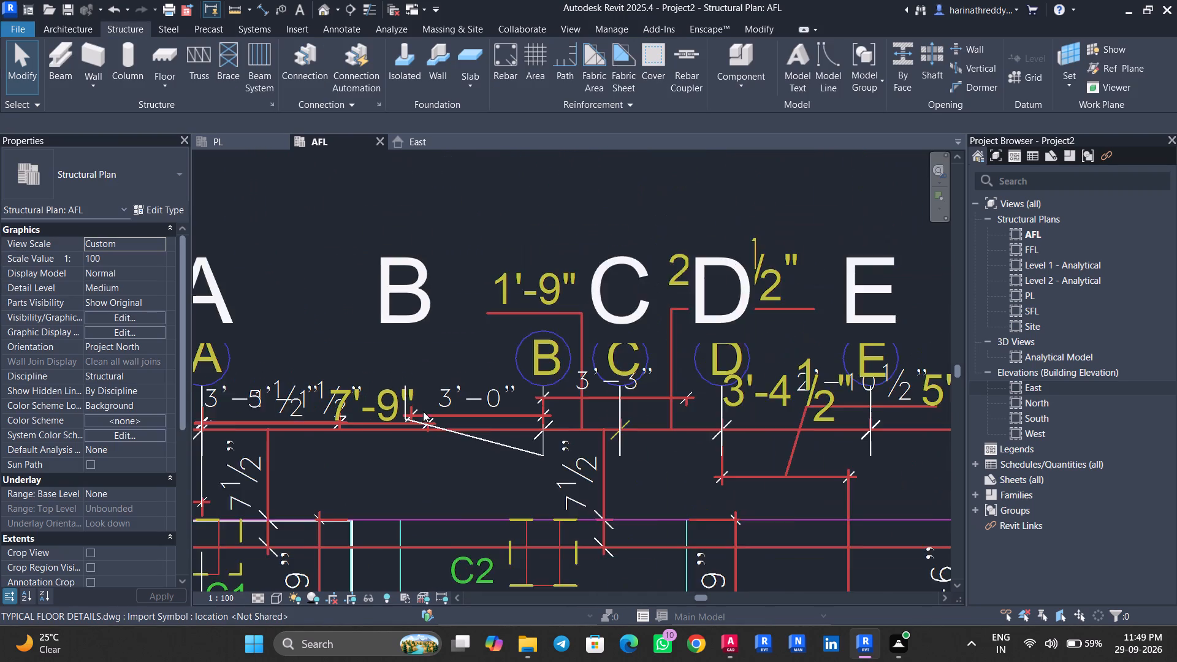
pyautogui.scroll(-3, 424, 413)
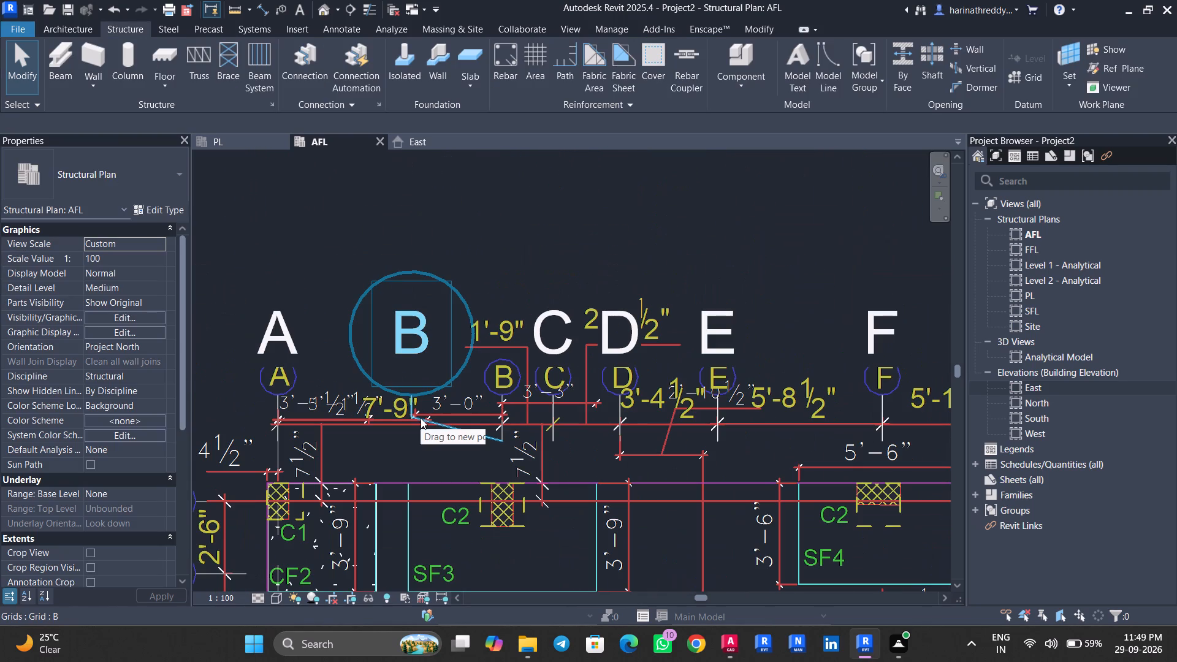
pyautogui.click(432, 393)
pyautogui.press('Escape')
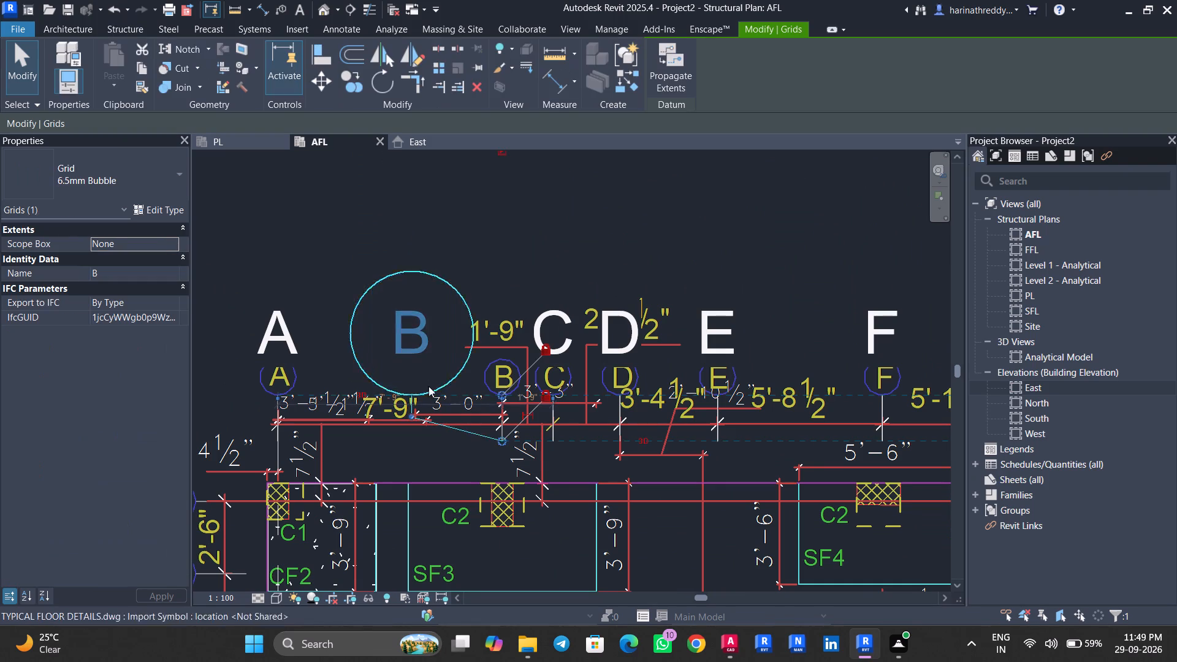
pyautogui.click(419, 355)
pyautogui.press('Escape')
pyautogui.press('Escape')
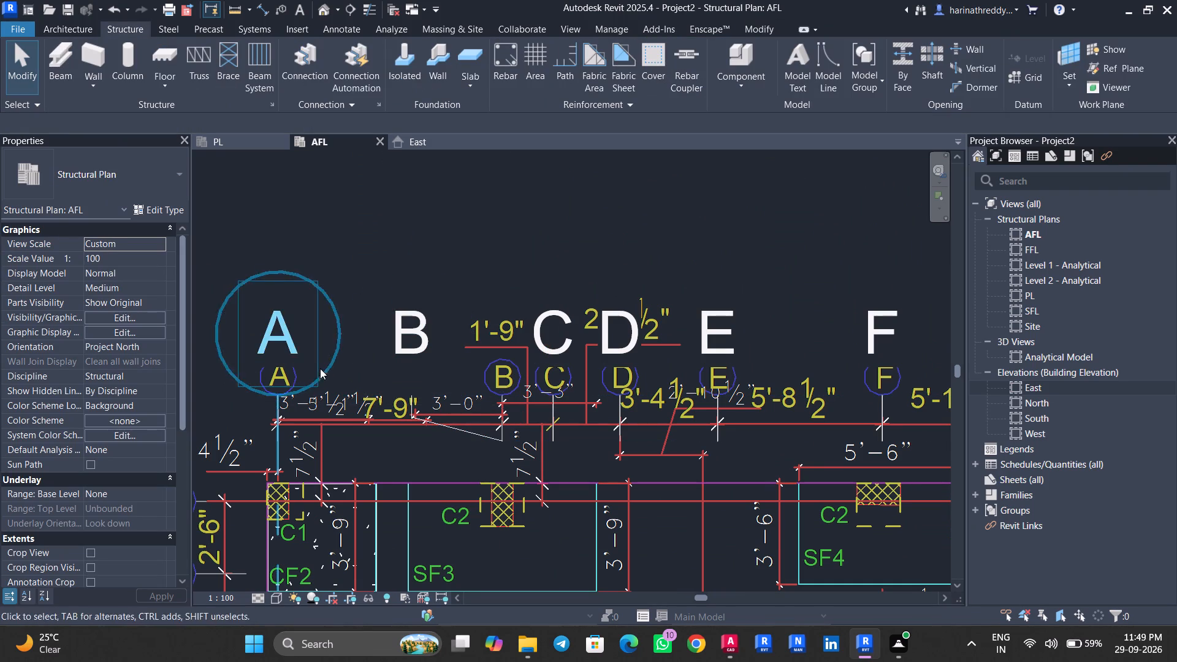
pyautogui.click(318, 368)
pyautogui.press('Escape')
# Examine the type properties of grid A's 2MM type, including the available end segment weights.
pyautogui.click(296, 351)
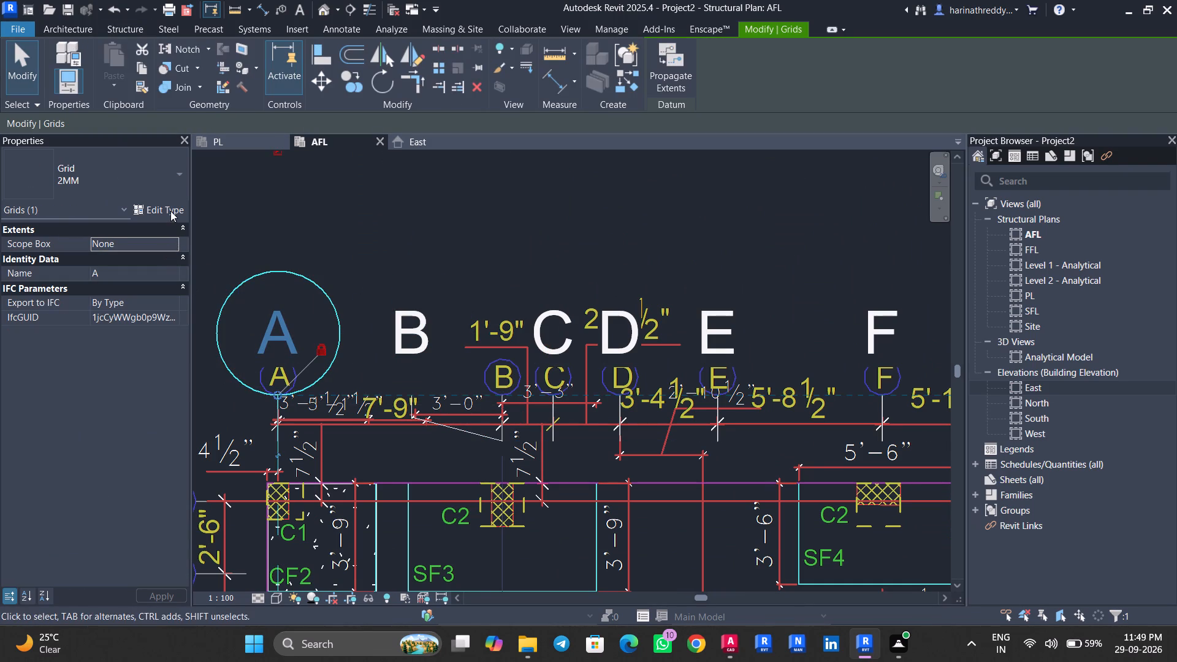
pyautogui.click(170, 210)
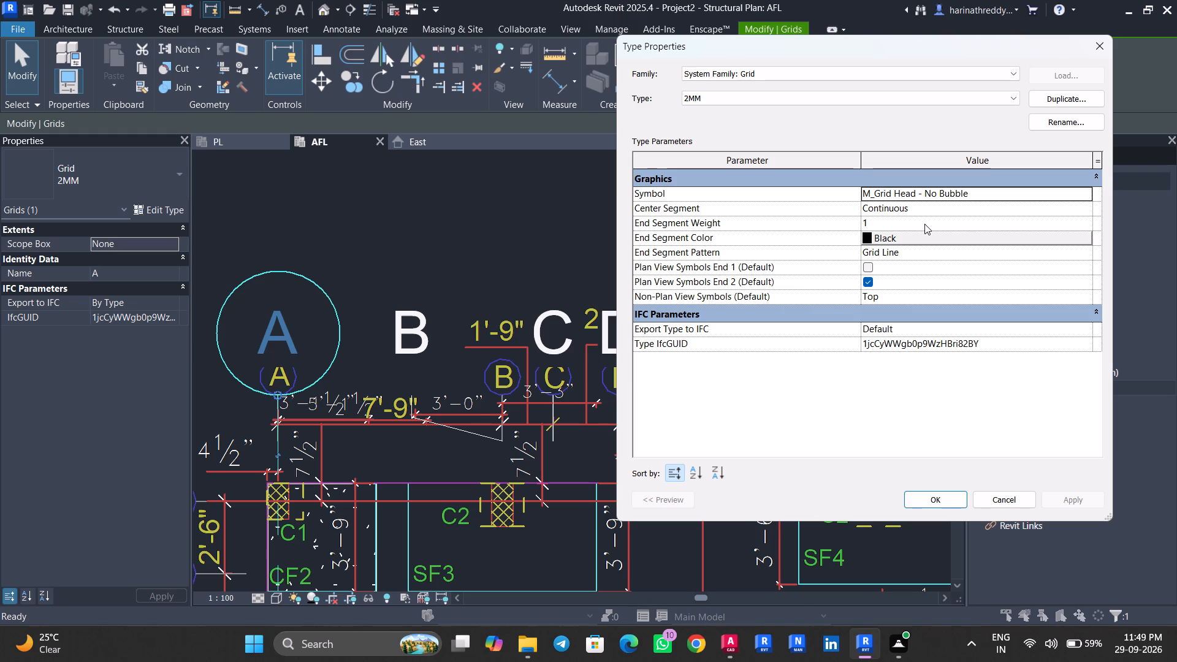
pyautogui.click(1105, 39)
pyautogui.doubleClick(276, 354)
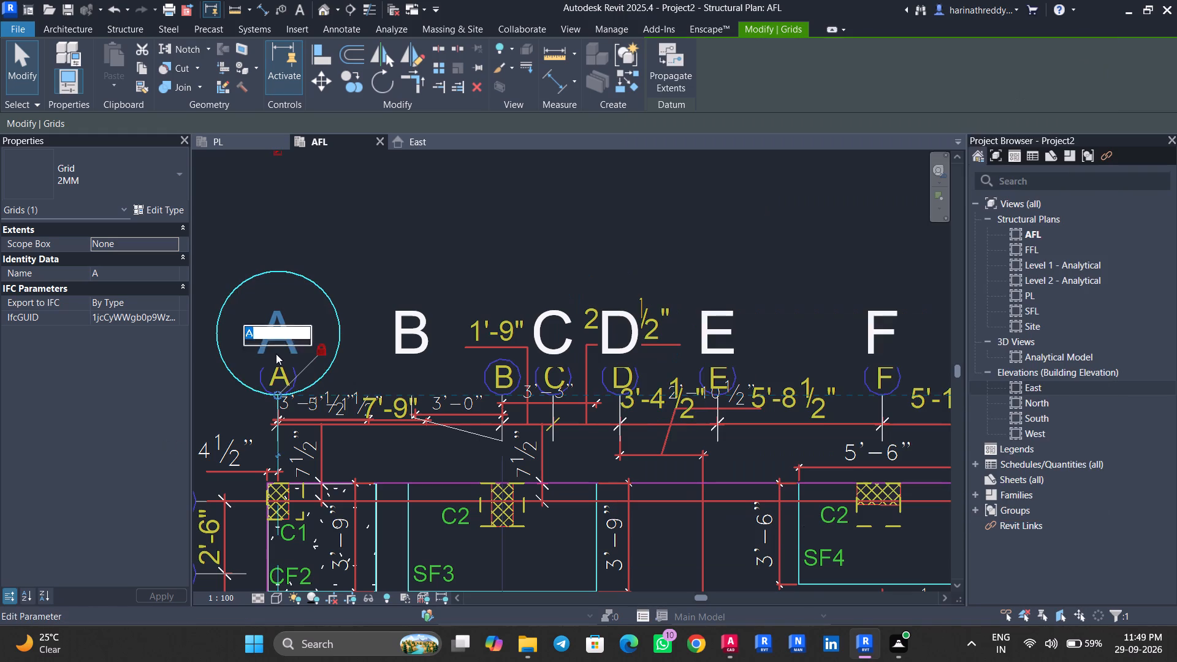
pyautogui.click(289, 345)
pyautogui.press('Escape')
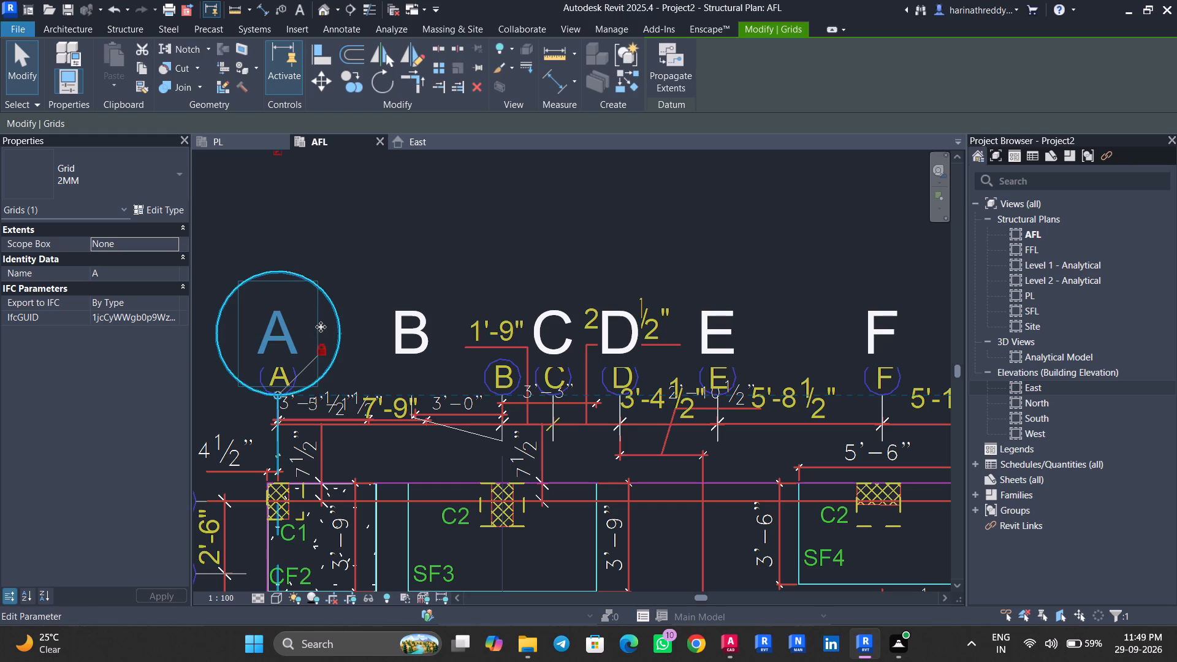
pyautogui.click(321, 327)
pyautogui.doubleClick(338, 321)
pyautogui.doubleClick(316, 309)
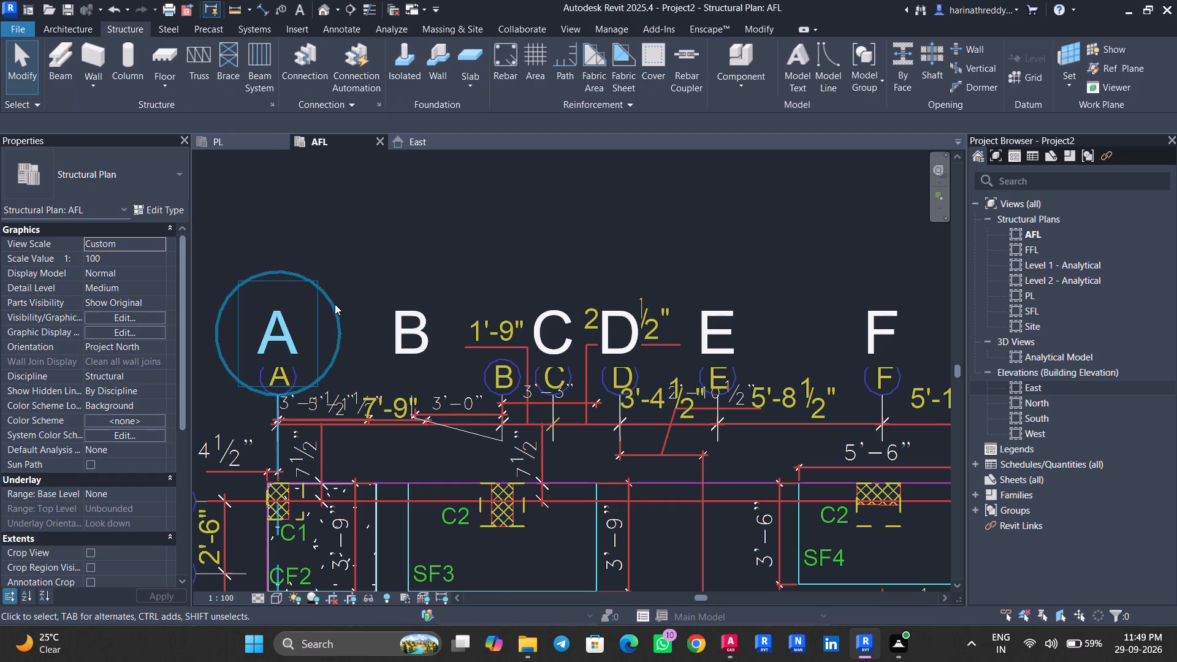
pyautogui.tripleClick(335, 304)
pyautogui.tripleClick(334, 304)
pyautogui.tripleClick(334, 304)
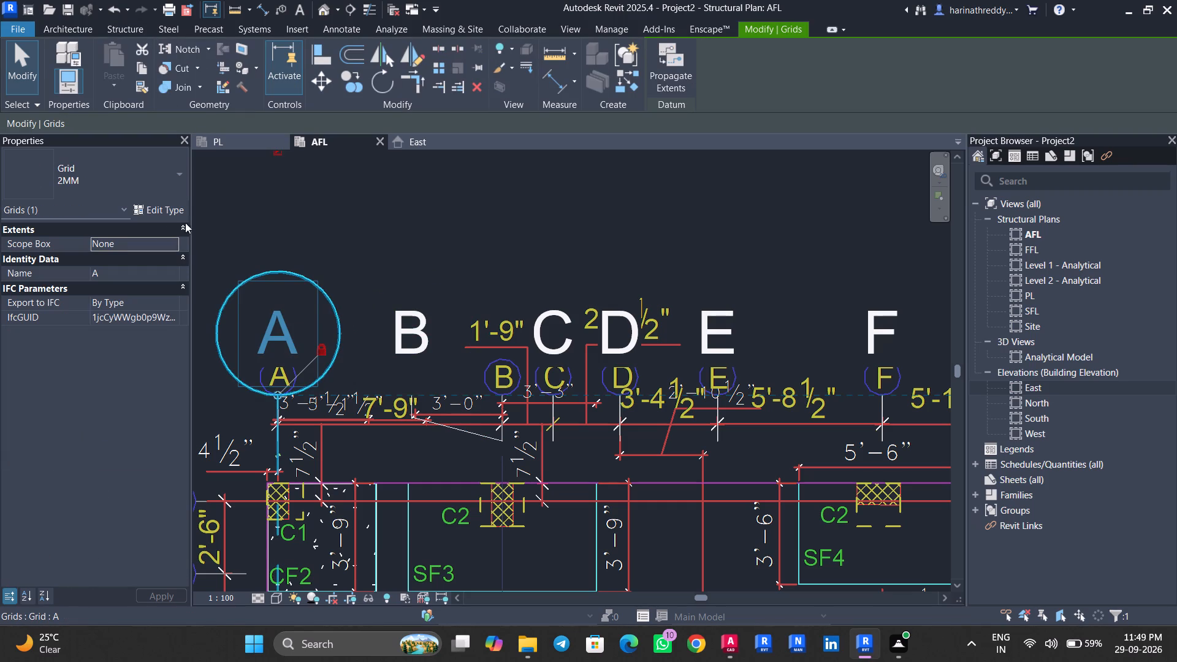
pyautogui.click(175, 208)
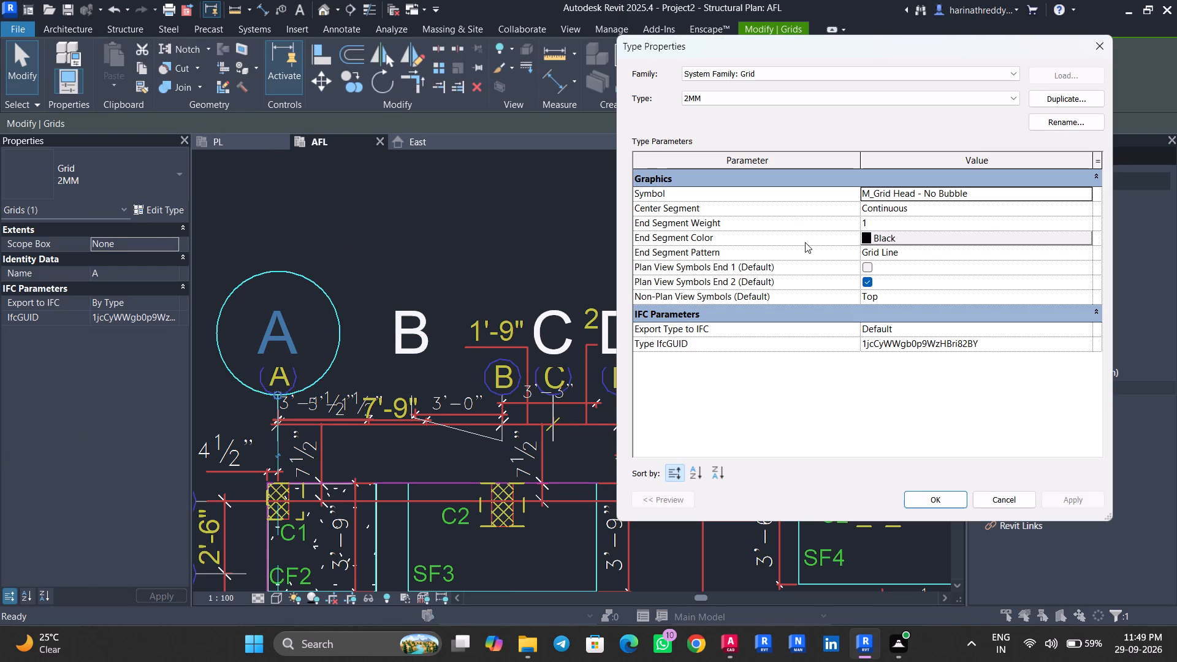
pyautogui.click(958, 221)
pyautogui.click(1087, 220)
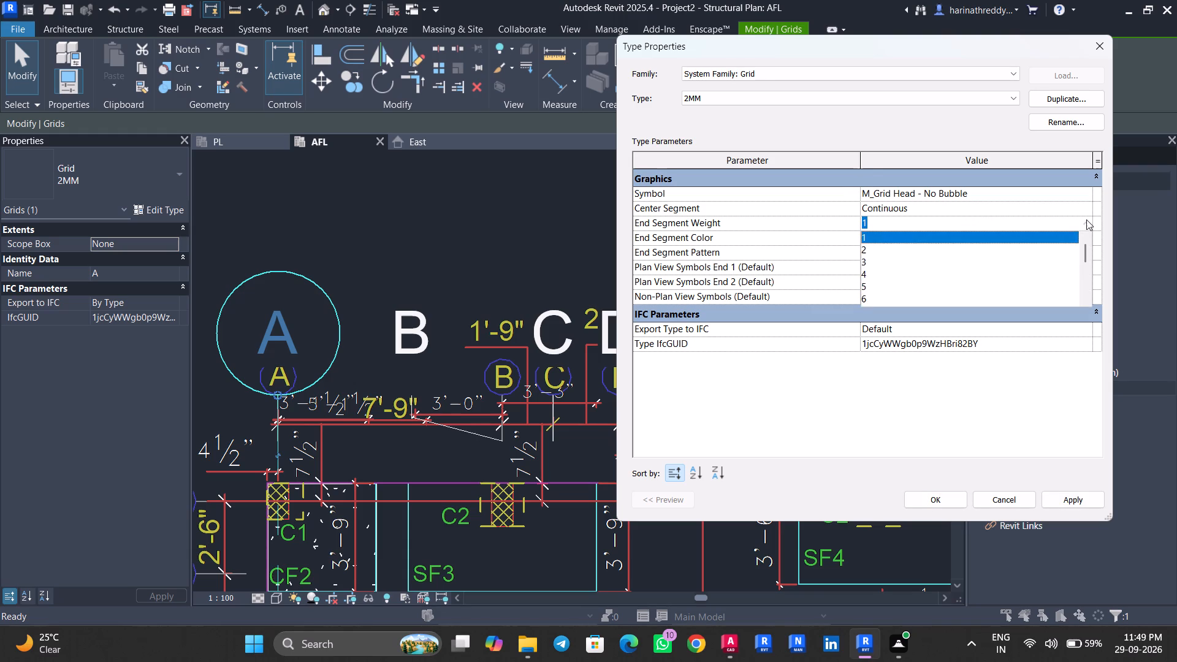
pyautogui.click(1086, 219)
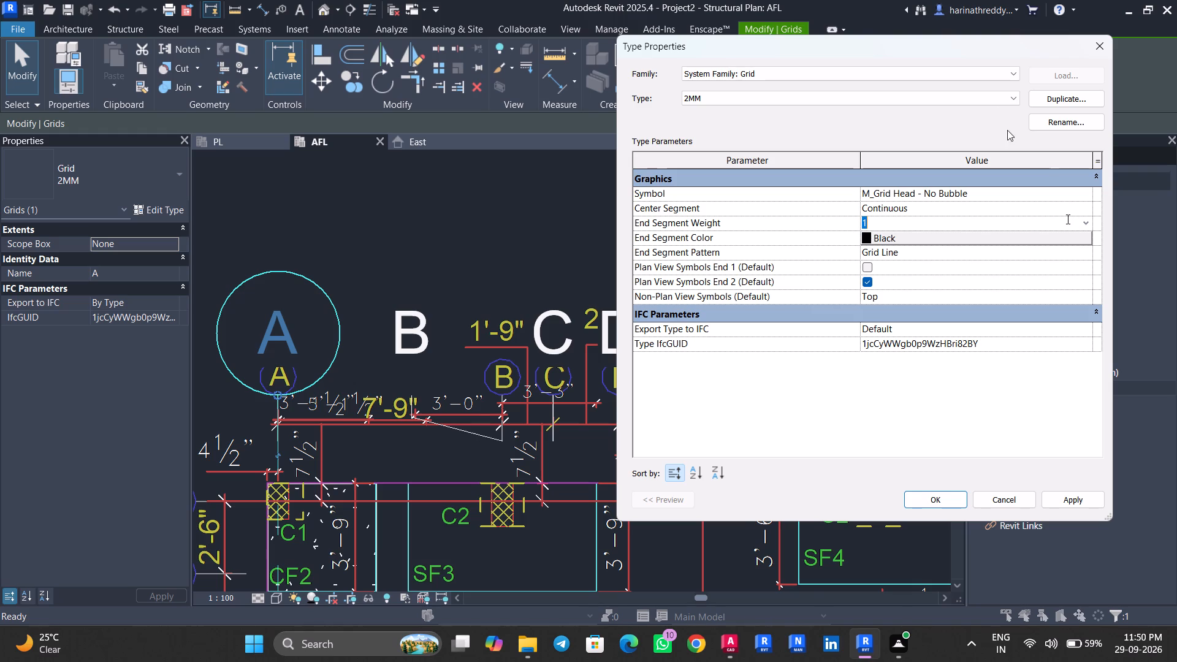
pyautogui.click(996, 105)
pyautogui.doubleClick(996, 104)
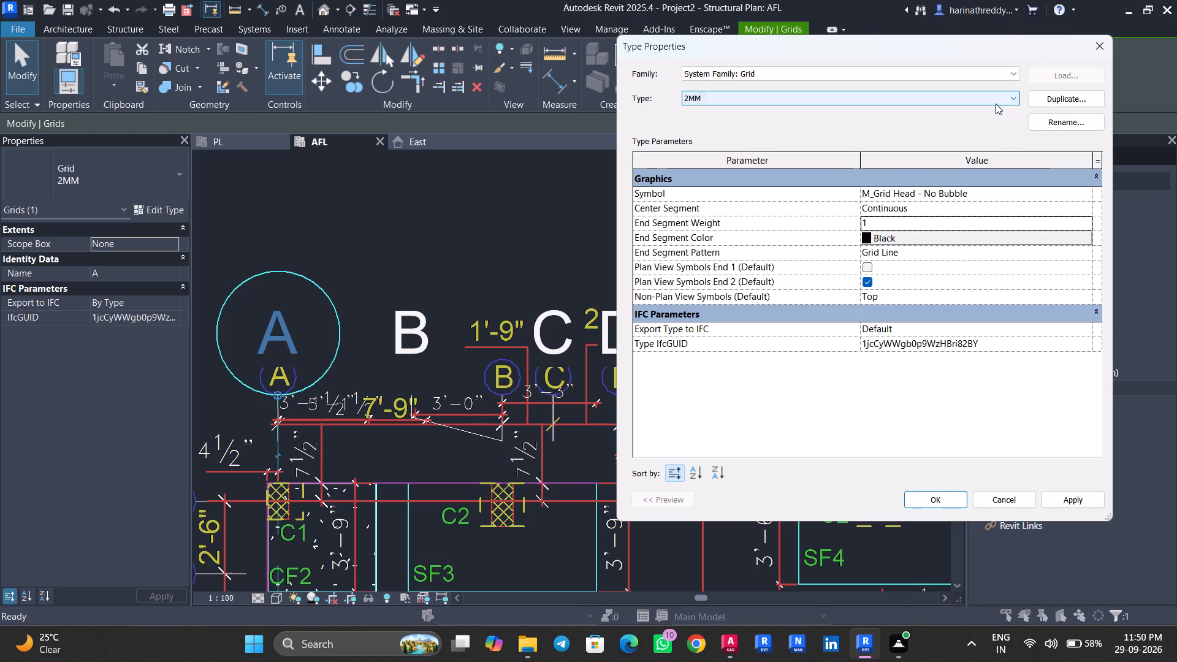
pyautogui.click(996, 104)
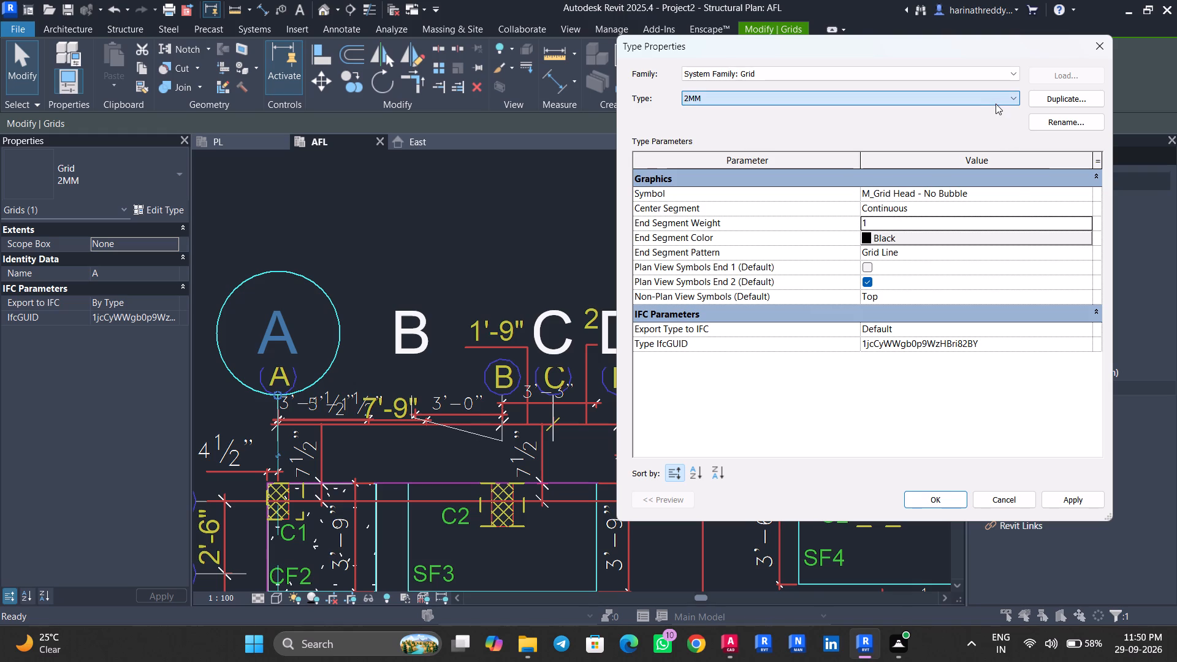
pyautogui.click(989, 500)
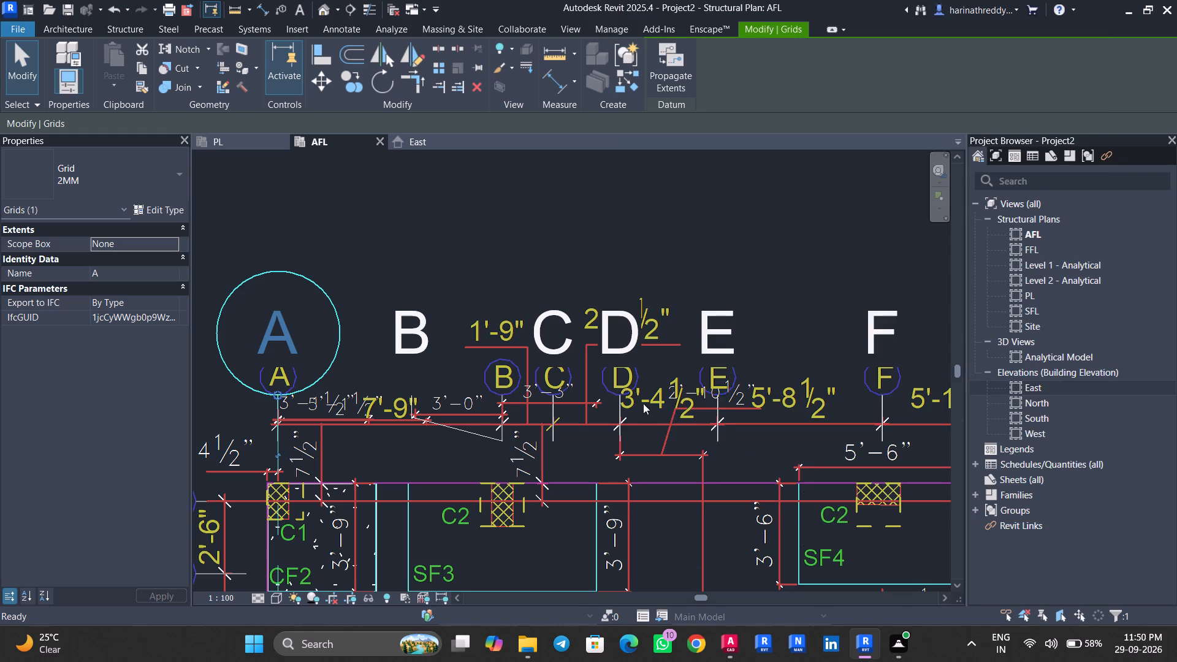
pyautogui.press('Escape')
pyautogui.press('Escape')
pyautogui.click(625, 403)
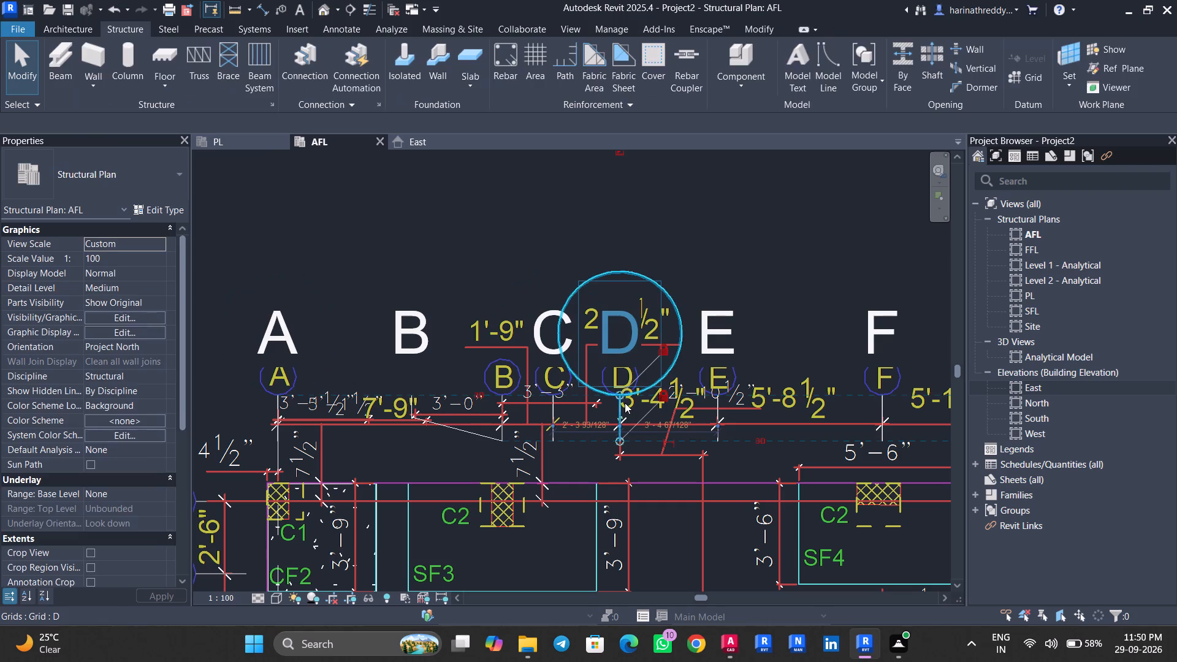
pyautogui.press('Escape')
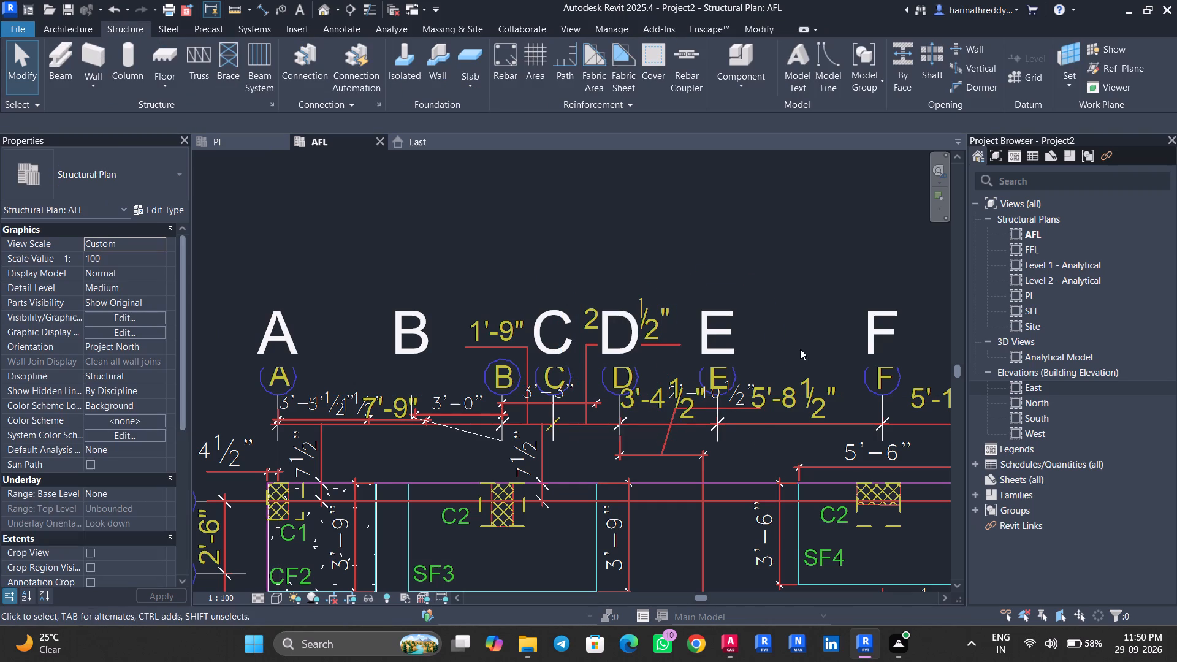
# Move grid B's elbow and head back so they sit almost in line with its axis, beside grid C.
pyautogui.moveTo(834, 349); pyautogui.dragTo(778, 343, button='middle')
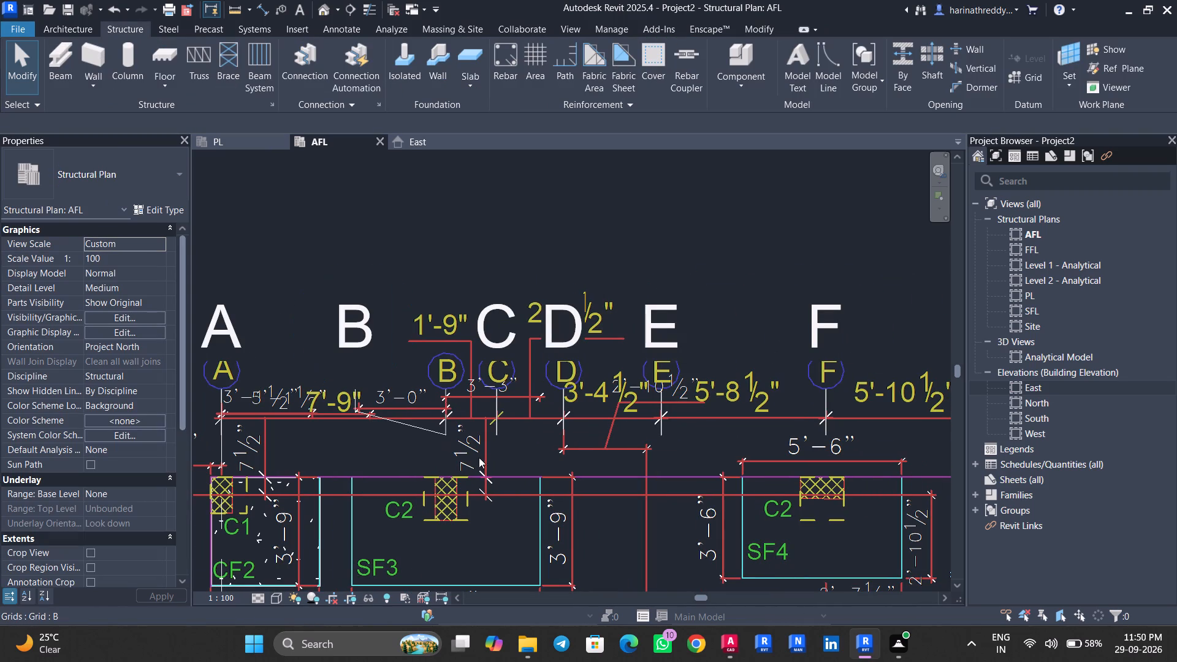
pyautogui.click(441, 435)
pyautogui.scroll(1, 366, 413)
pyautogui.scroll(-1, 366, 413)
pyautogui.scroll(2, 366, 413)
pyautogui.moveTo(351, 409); pyautogui.dragTo(435, 408)
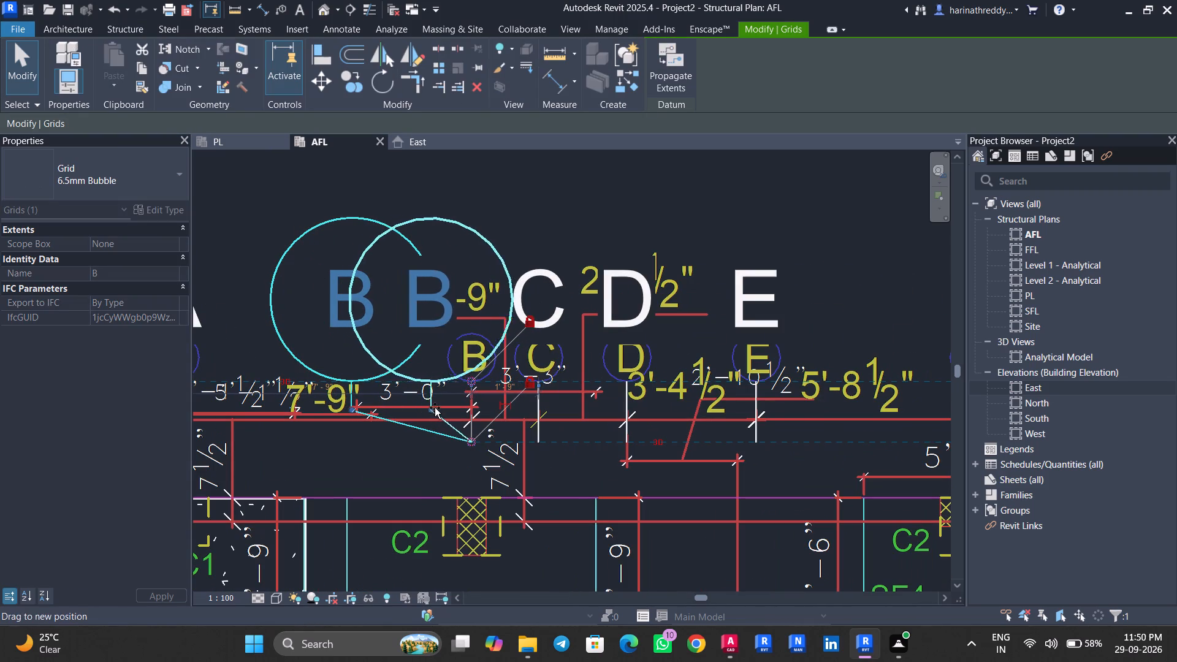
pyautogui.moveTo(435, 408); pyautogui.dragTo(464, 408)
pyautogui.press('Escape')
pyautogui.press('Escape')
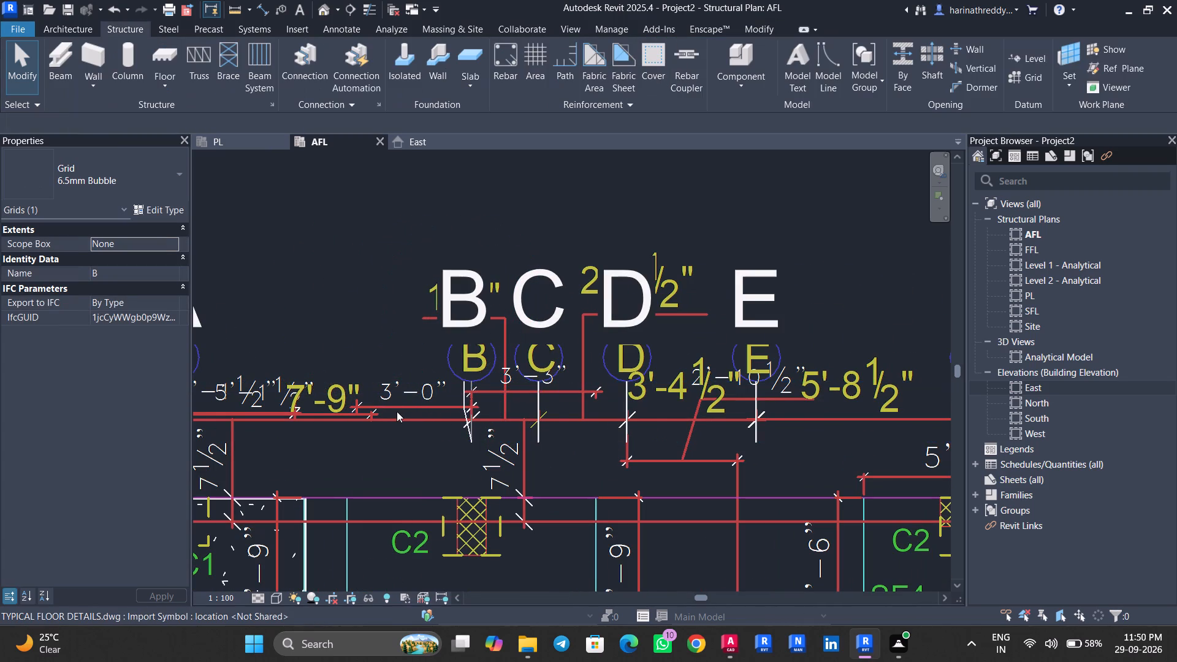
# Examine the imported footing layout from the lettered grid heads down to the CF1 footing at axis 1.
pyautogui.scroll(-3, 395, 411)
pyautogui.moveTo(706, 375); pyautogui.dragTo(468, 361, button='middle')
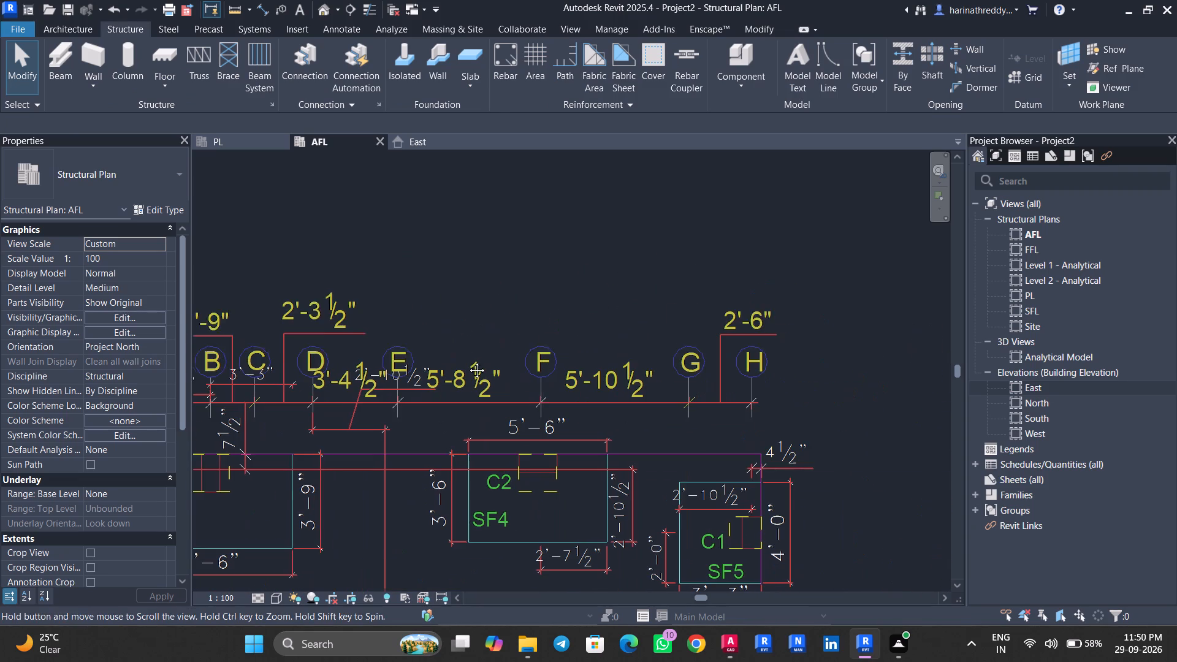
pyautogui.scroll(-3, 677, 387)
pyautogui.scroll(1, 677, 387)
pyautogui.scroll(-5, 677, 387)
pyautogui.moveTo(775, 436); pyautogui.dragTo(788, 258, button='middle')
pyautogui.scroll(4, 395, 237)
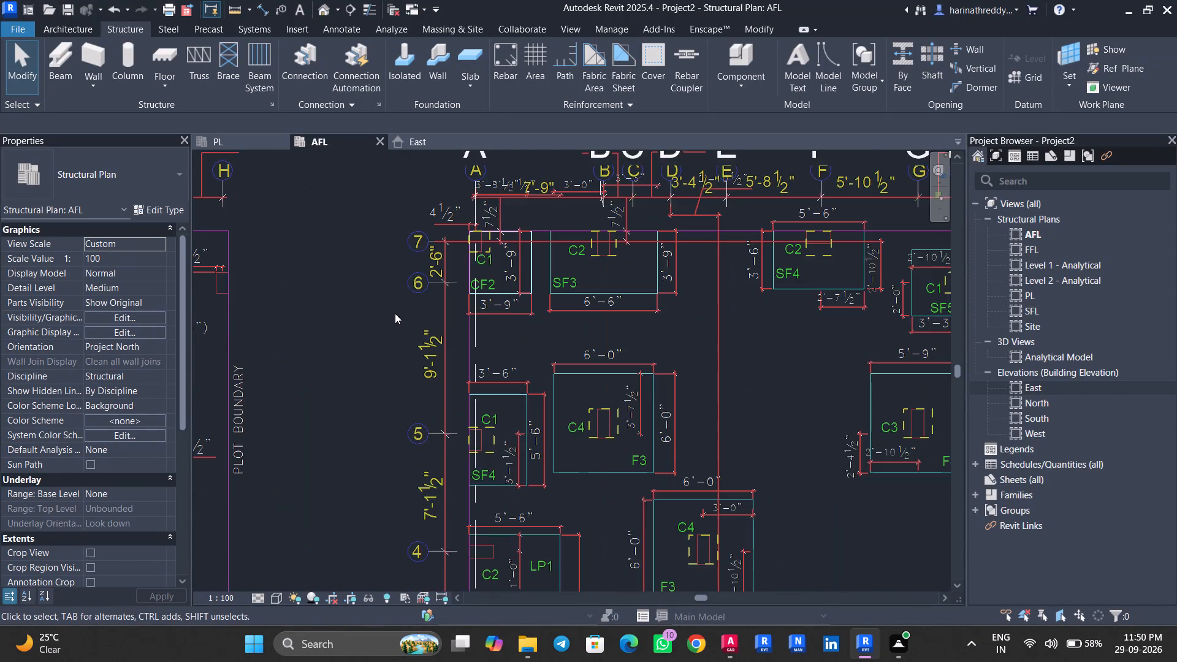
pyautogui.moveTo(395, 313); pyautogui.dragTo(403, 159, button='middle')
pyautogui.scroll(-7, 400, 362)
pyautogui.scroll(1, 400, 363)
pyautogui.scroll(-1, 400, 363)
pyautogui.moveTo(378, 493); pyautogui.dragTo(406, 276, button='middle')
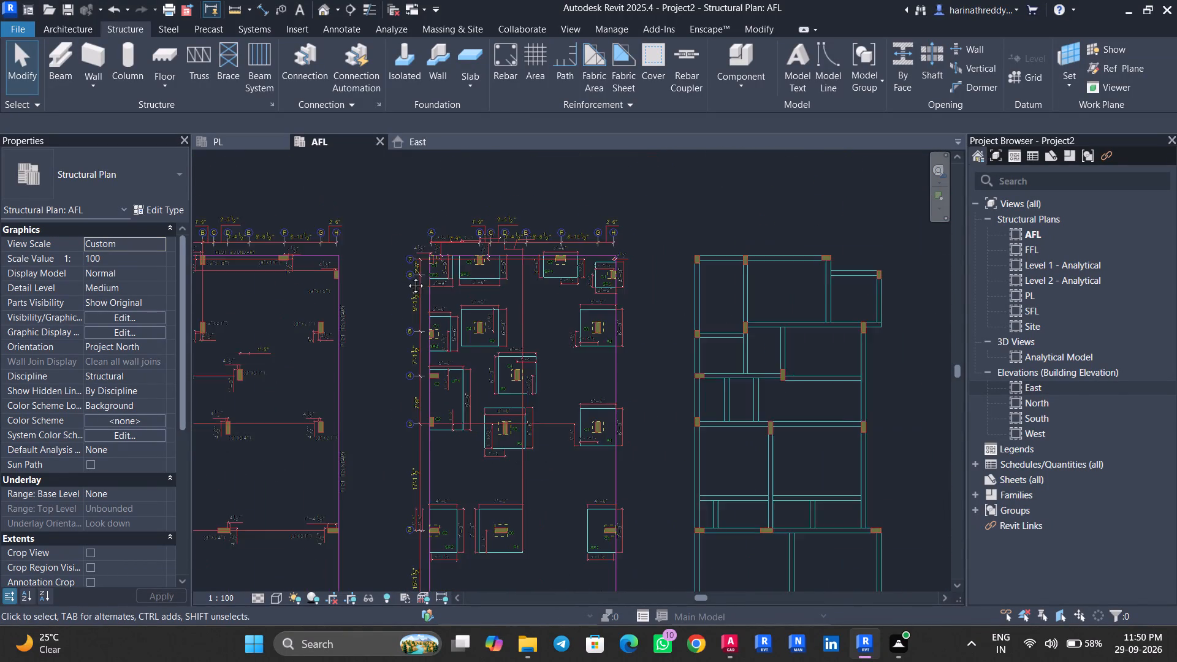
pyautogui.moveTo(406, 276); pyautogui.dragTo(406, 269, button='middle')
pyautogui.scroll(9, 453, 411)
pyautogui.press('Escape')
pyautogui.press('Escape')
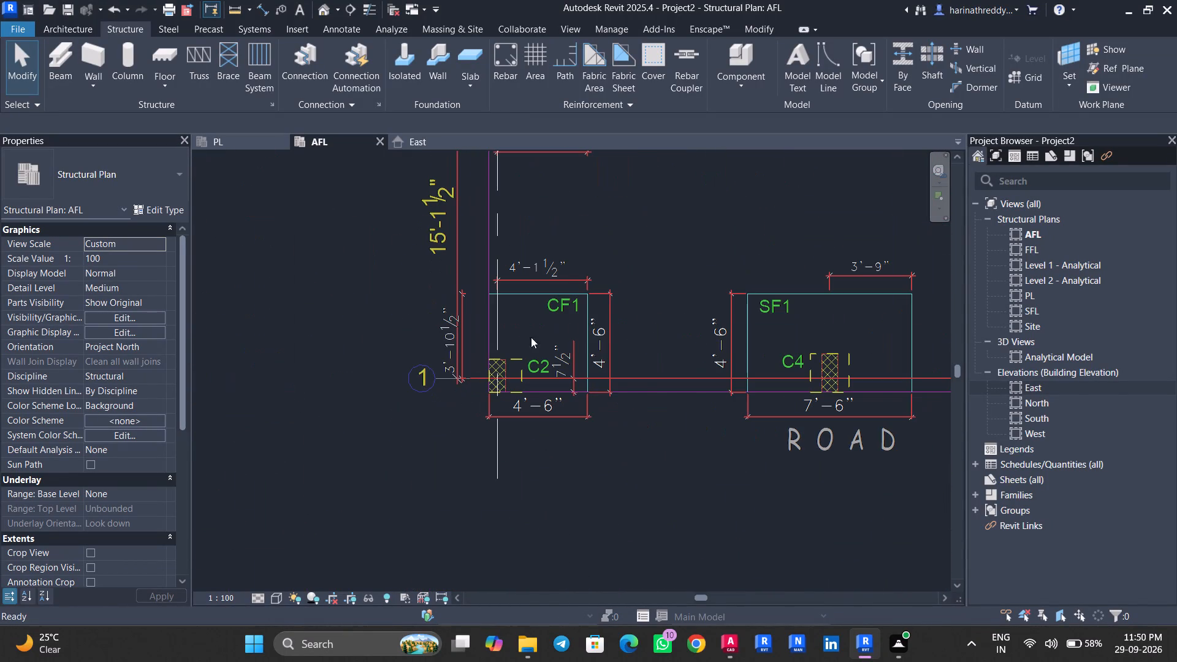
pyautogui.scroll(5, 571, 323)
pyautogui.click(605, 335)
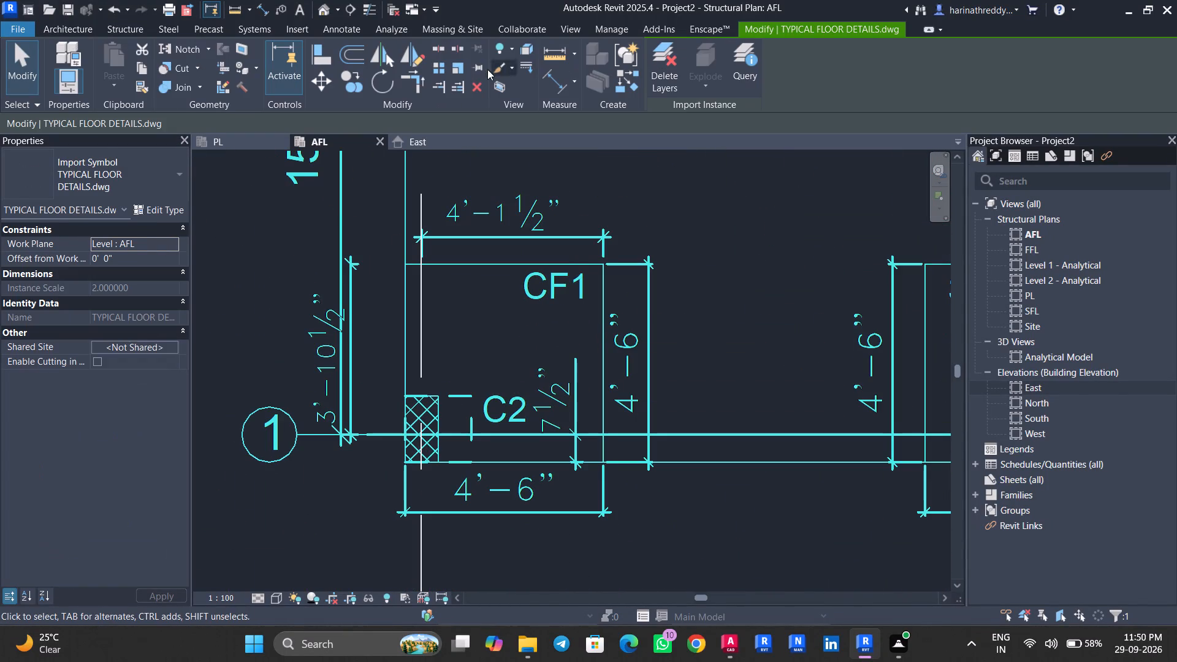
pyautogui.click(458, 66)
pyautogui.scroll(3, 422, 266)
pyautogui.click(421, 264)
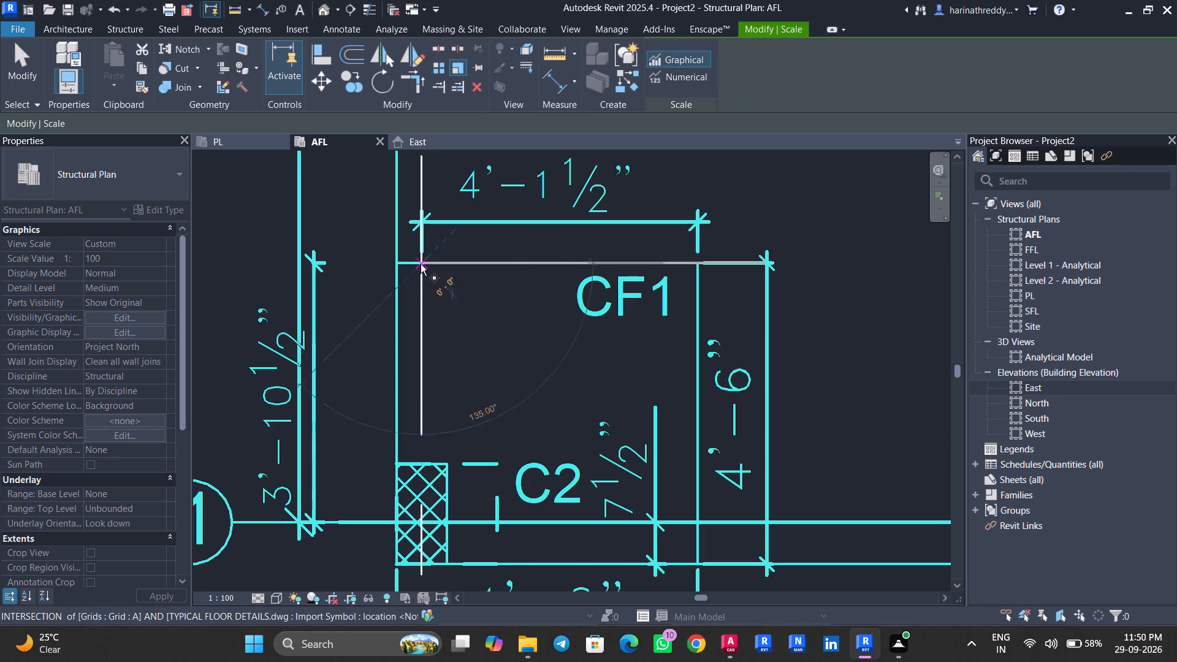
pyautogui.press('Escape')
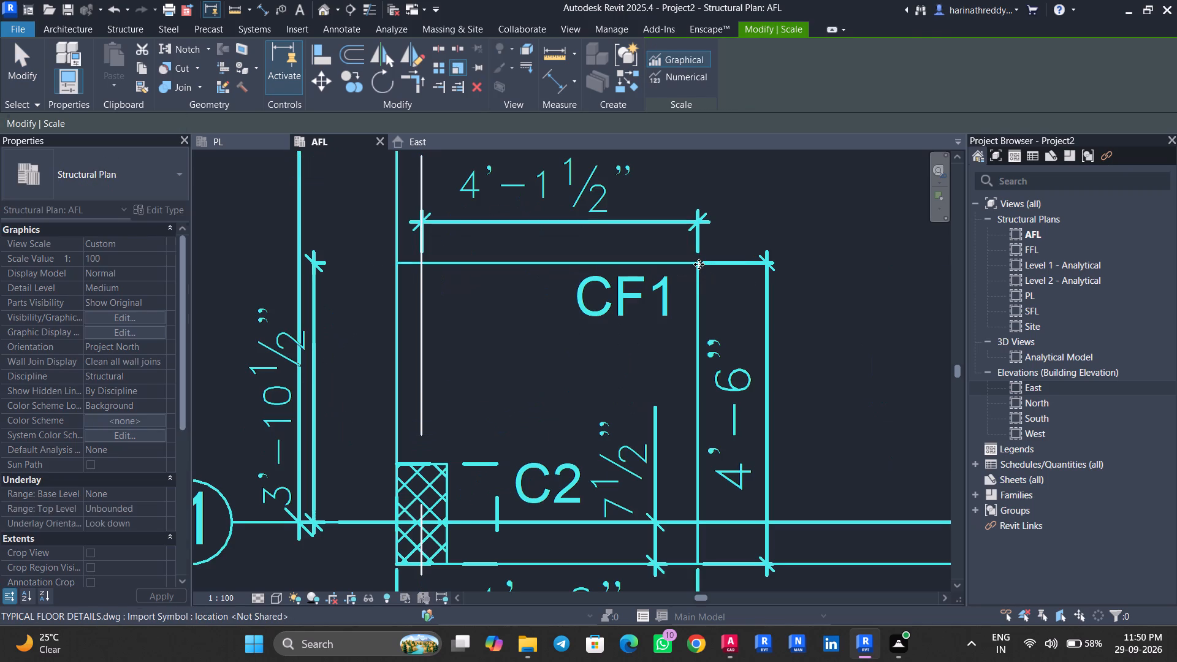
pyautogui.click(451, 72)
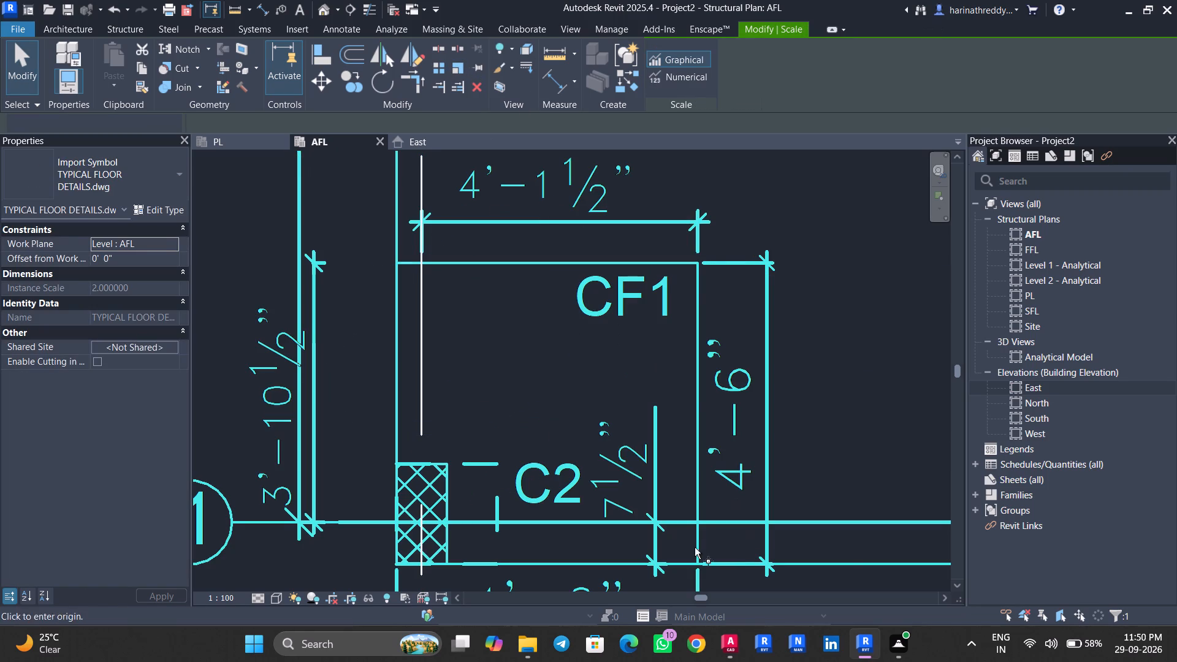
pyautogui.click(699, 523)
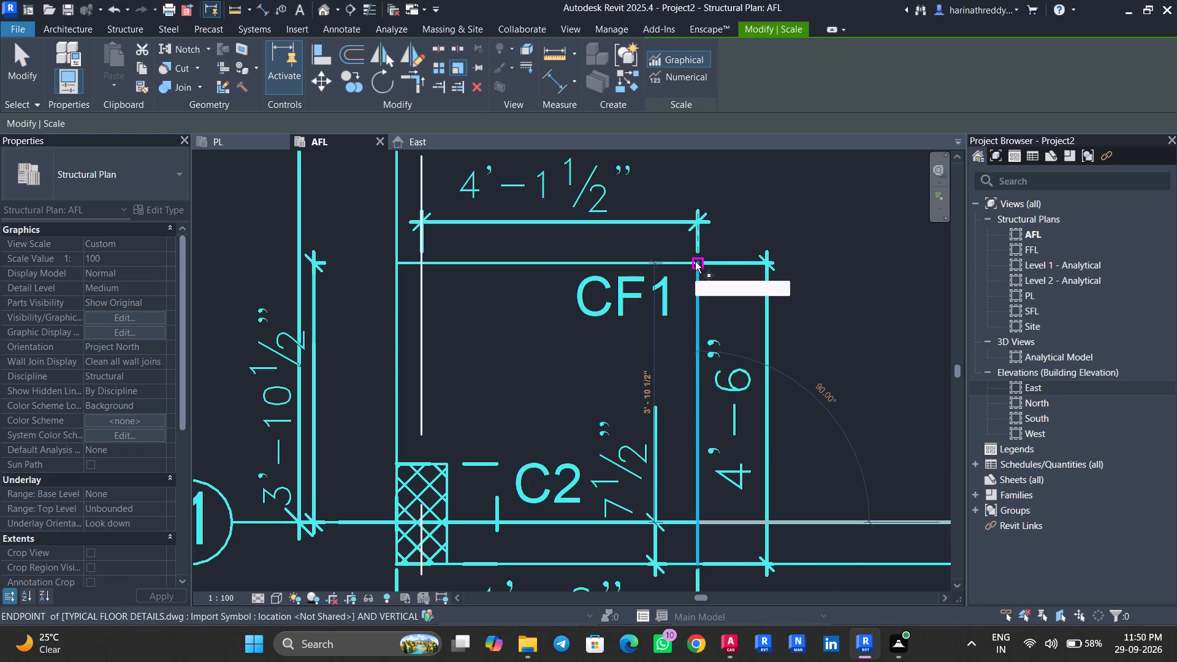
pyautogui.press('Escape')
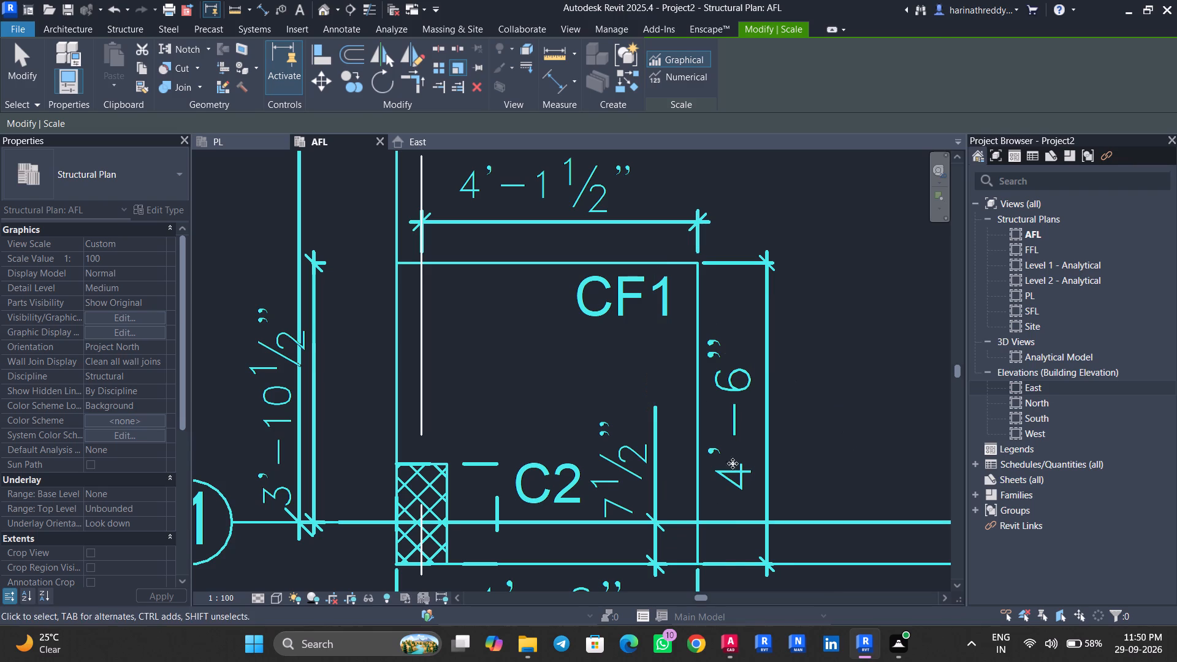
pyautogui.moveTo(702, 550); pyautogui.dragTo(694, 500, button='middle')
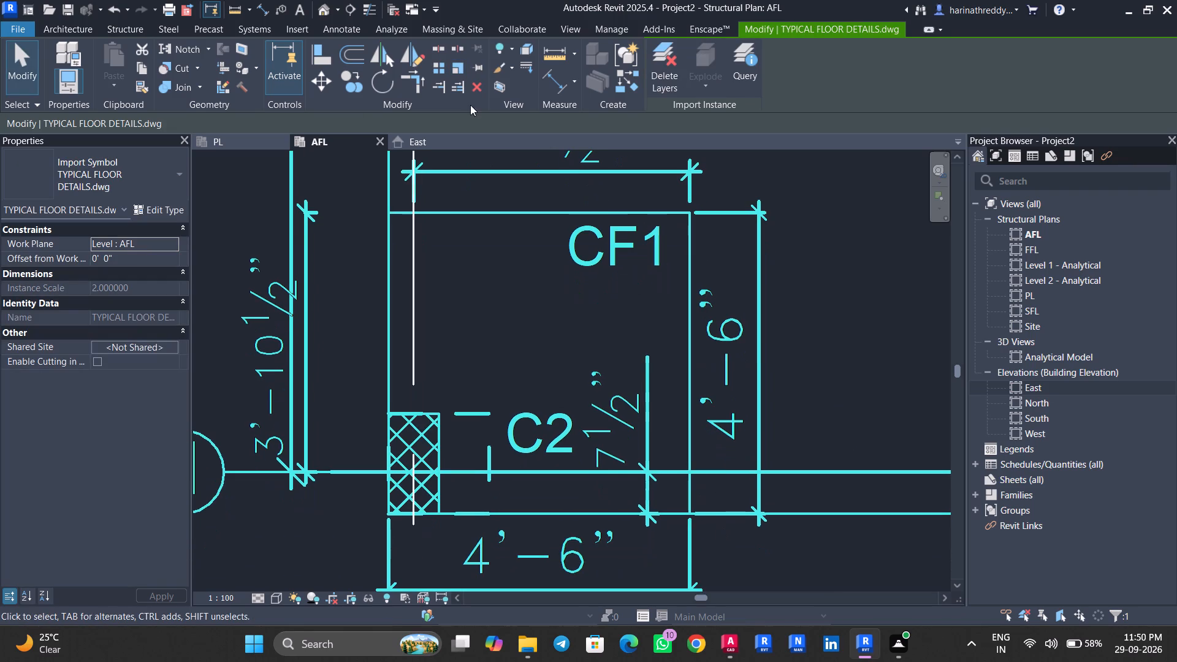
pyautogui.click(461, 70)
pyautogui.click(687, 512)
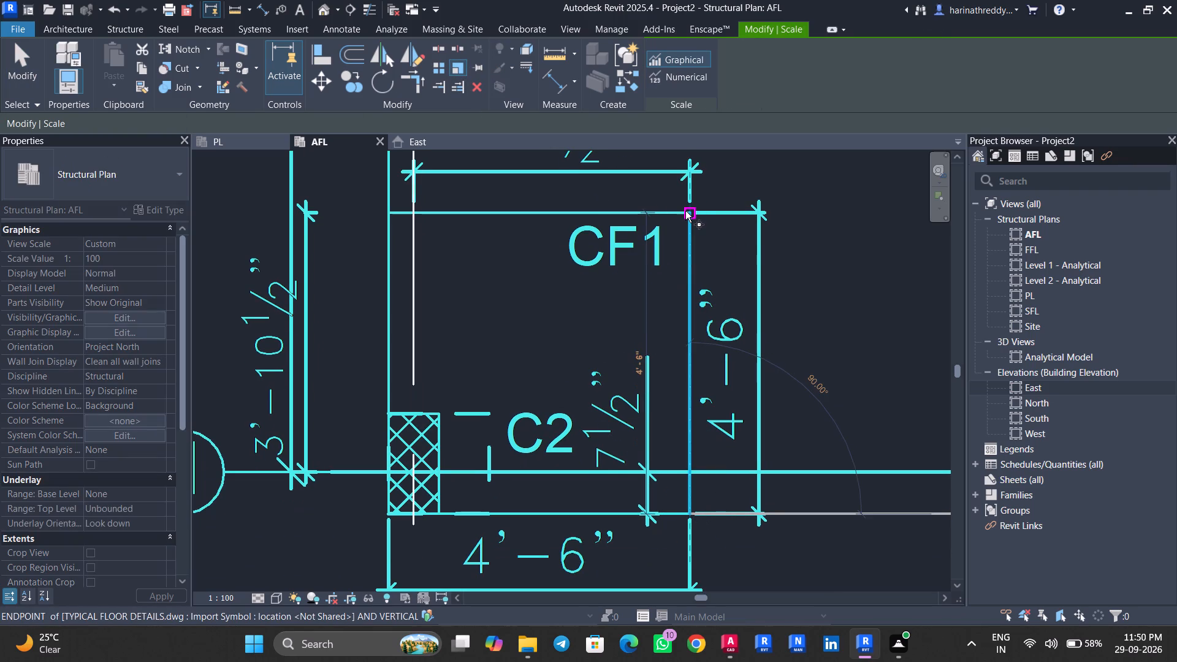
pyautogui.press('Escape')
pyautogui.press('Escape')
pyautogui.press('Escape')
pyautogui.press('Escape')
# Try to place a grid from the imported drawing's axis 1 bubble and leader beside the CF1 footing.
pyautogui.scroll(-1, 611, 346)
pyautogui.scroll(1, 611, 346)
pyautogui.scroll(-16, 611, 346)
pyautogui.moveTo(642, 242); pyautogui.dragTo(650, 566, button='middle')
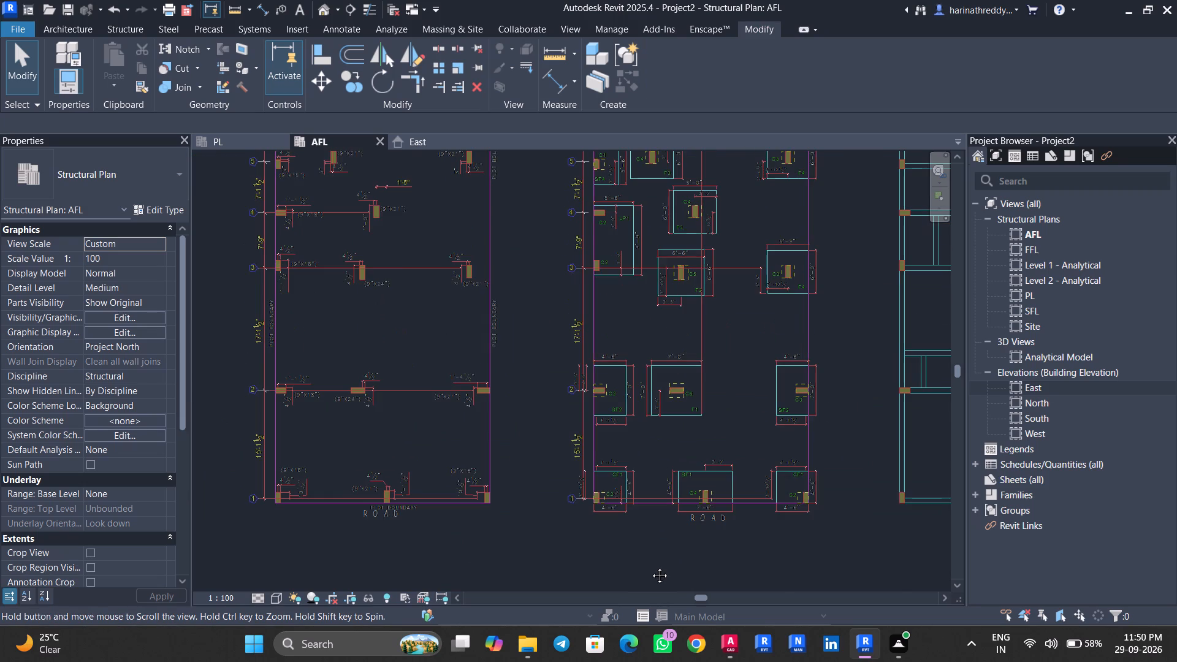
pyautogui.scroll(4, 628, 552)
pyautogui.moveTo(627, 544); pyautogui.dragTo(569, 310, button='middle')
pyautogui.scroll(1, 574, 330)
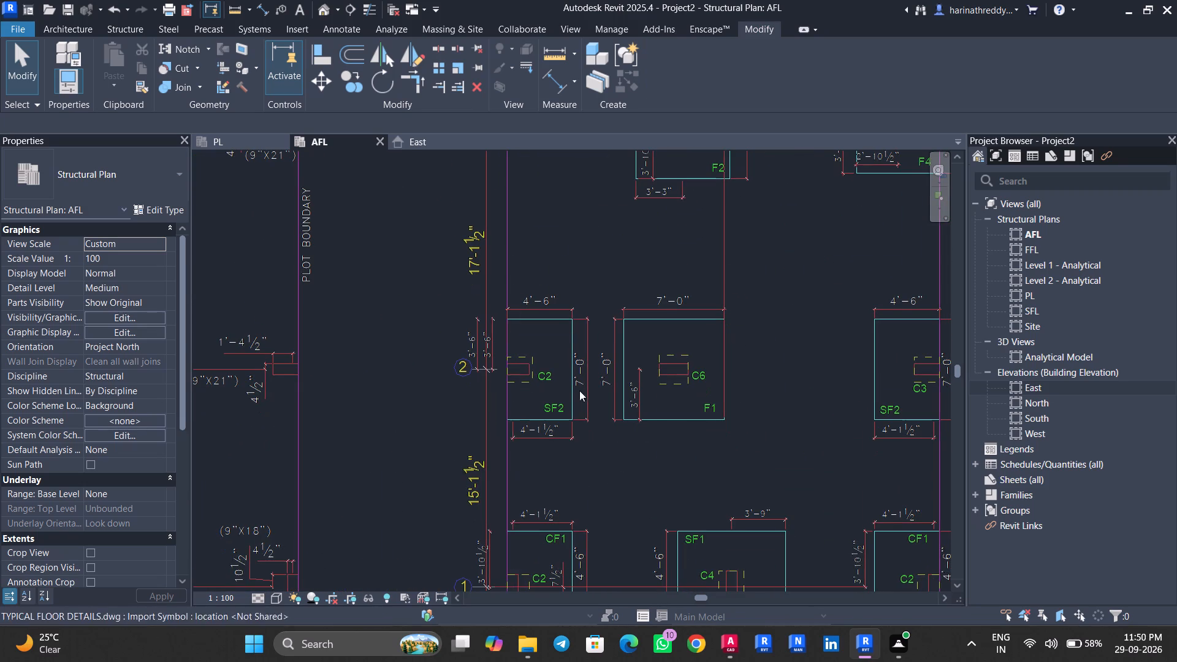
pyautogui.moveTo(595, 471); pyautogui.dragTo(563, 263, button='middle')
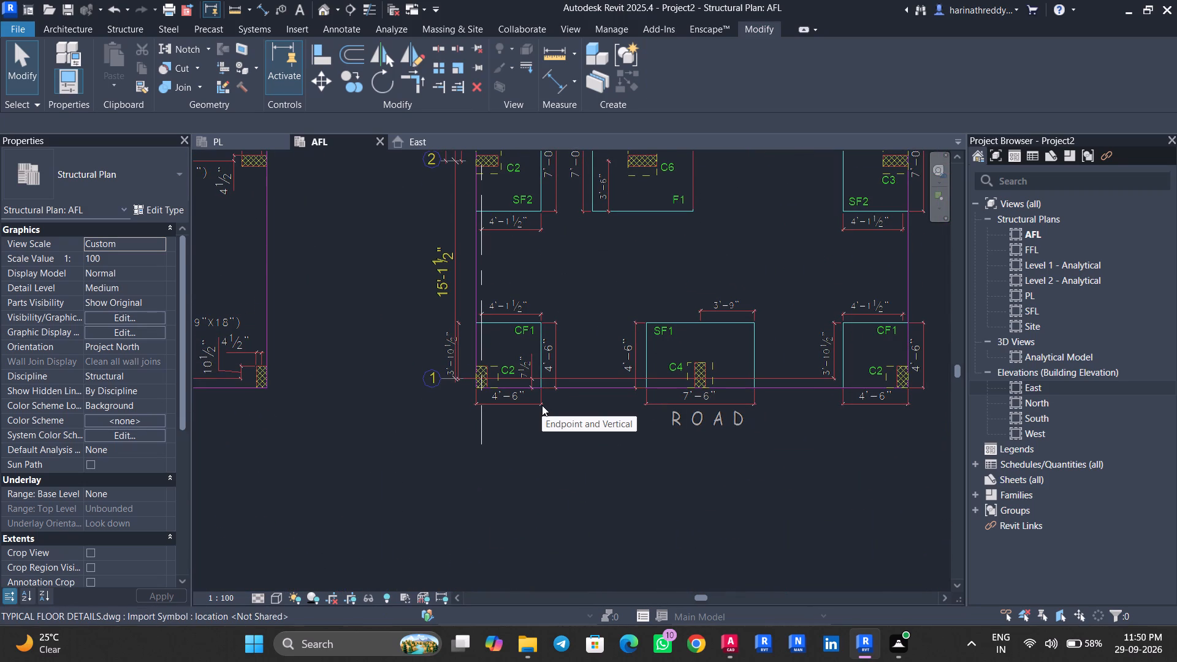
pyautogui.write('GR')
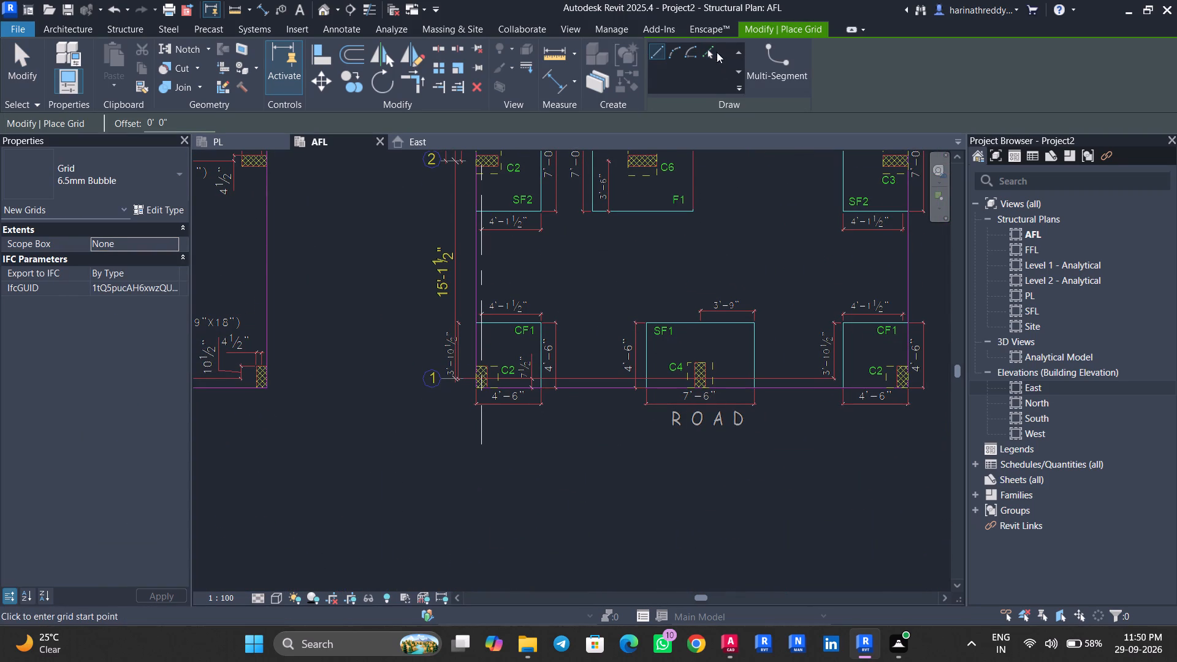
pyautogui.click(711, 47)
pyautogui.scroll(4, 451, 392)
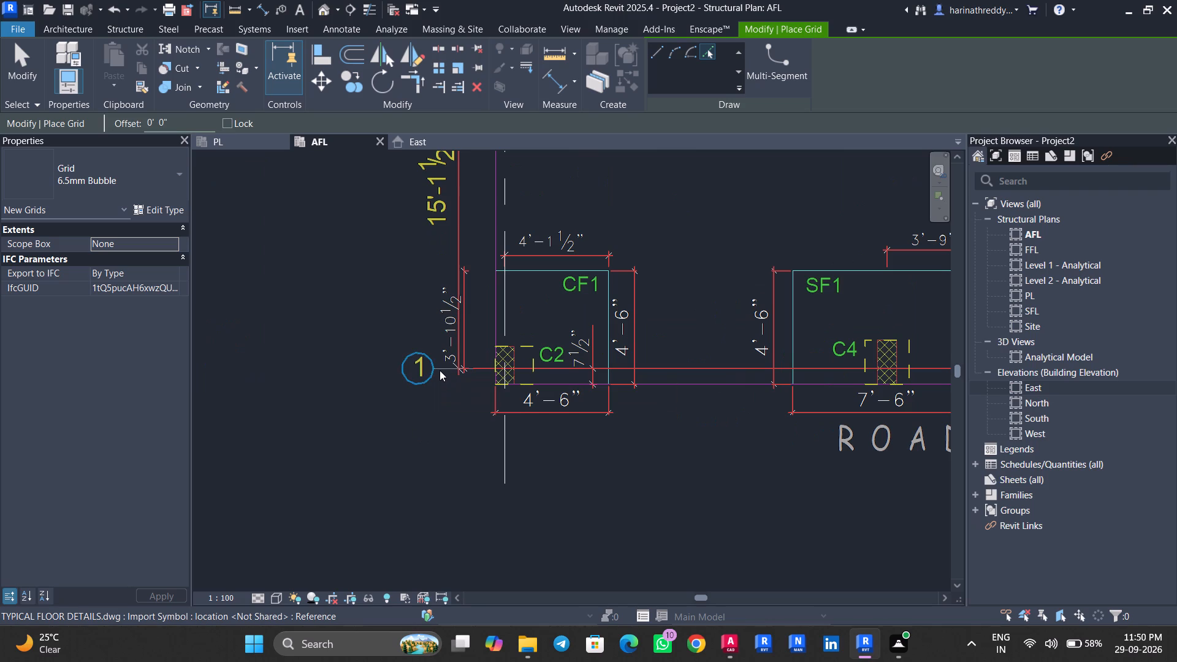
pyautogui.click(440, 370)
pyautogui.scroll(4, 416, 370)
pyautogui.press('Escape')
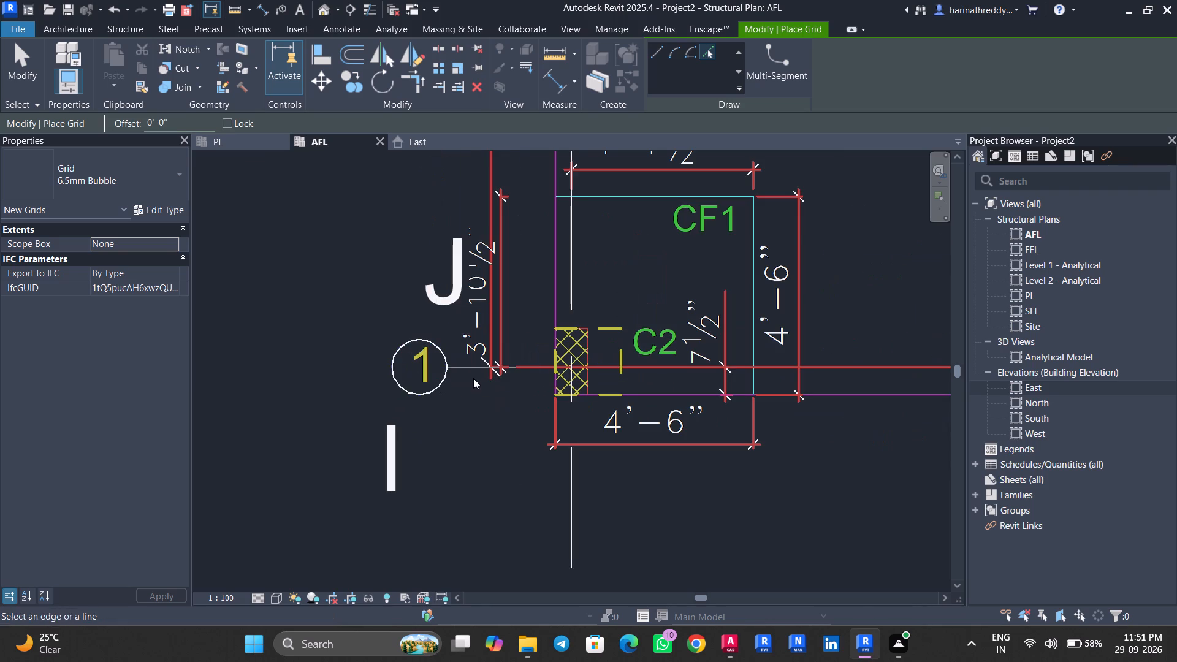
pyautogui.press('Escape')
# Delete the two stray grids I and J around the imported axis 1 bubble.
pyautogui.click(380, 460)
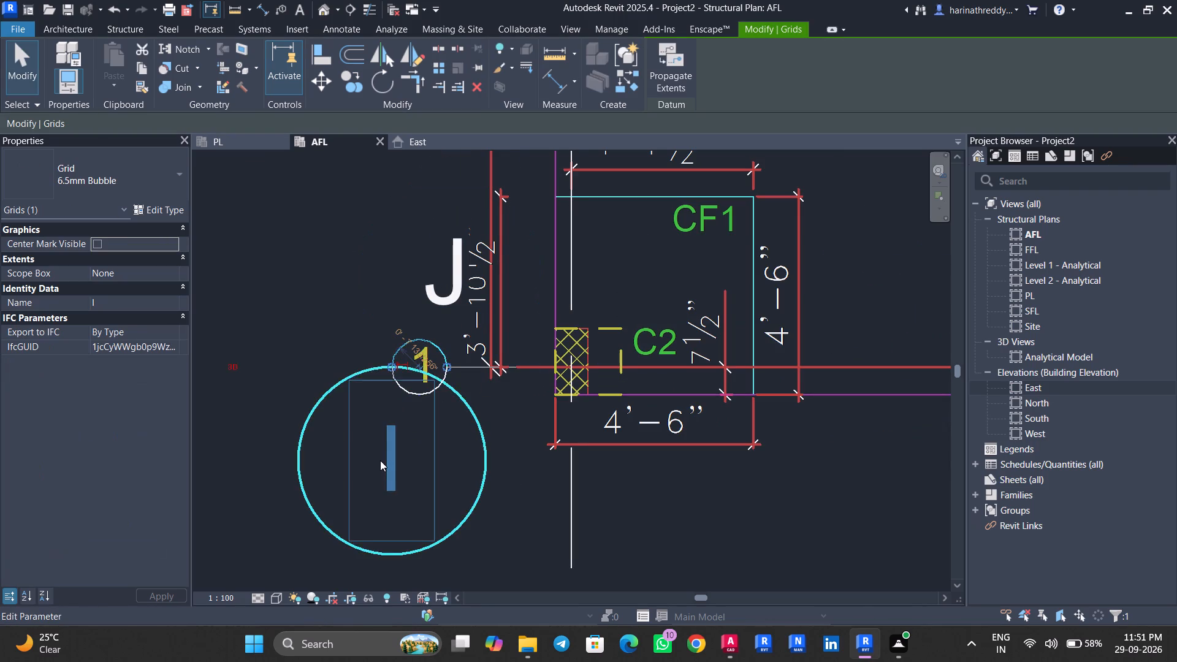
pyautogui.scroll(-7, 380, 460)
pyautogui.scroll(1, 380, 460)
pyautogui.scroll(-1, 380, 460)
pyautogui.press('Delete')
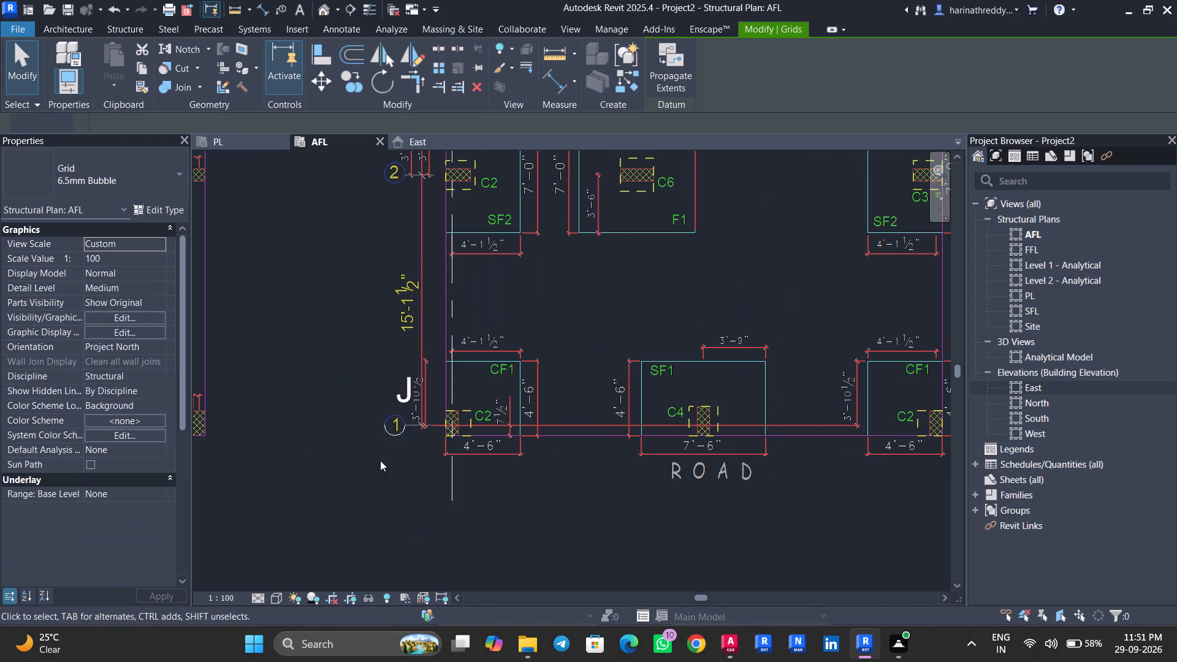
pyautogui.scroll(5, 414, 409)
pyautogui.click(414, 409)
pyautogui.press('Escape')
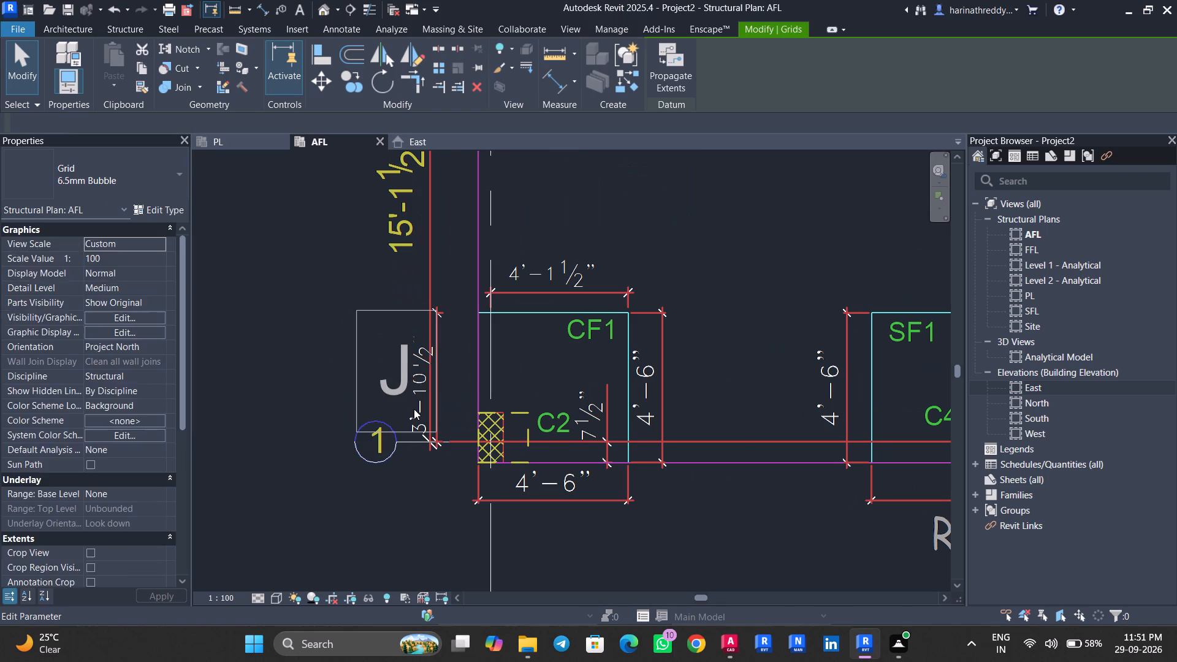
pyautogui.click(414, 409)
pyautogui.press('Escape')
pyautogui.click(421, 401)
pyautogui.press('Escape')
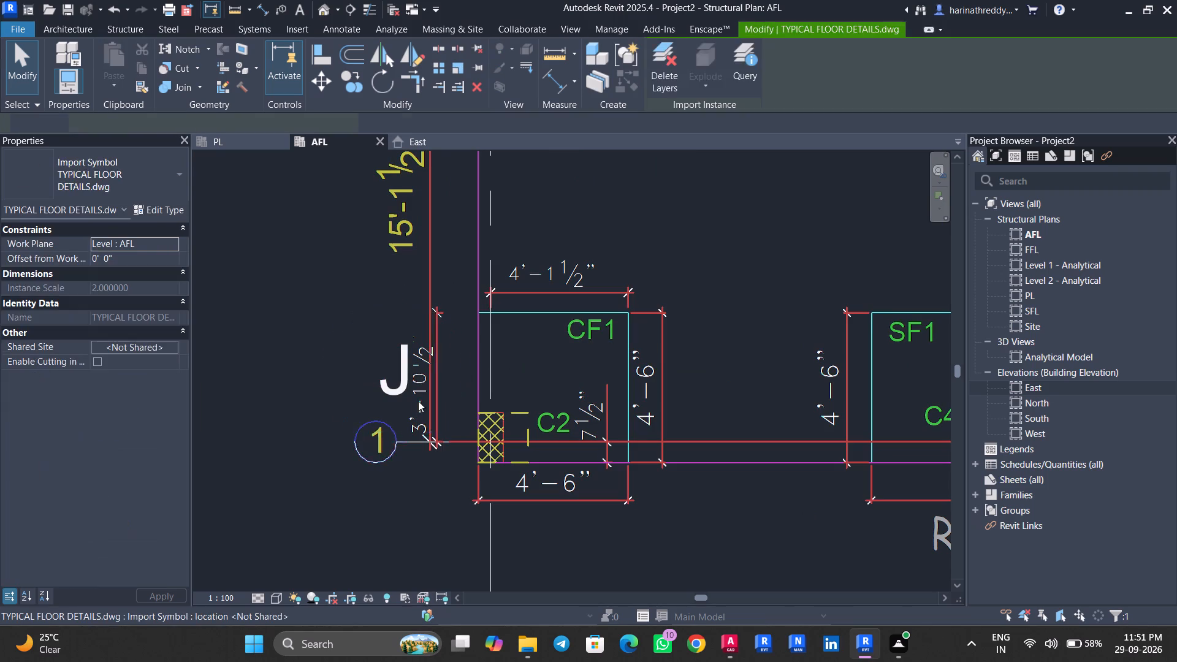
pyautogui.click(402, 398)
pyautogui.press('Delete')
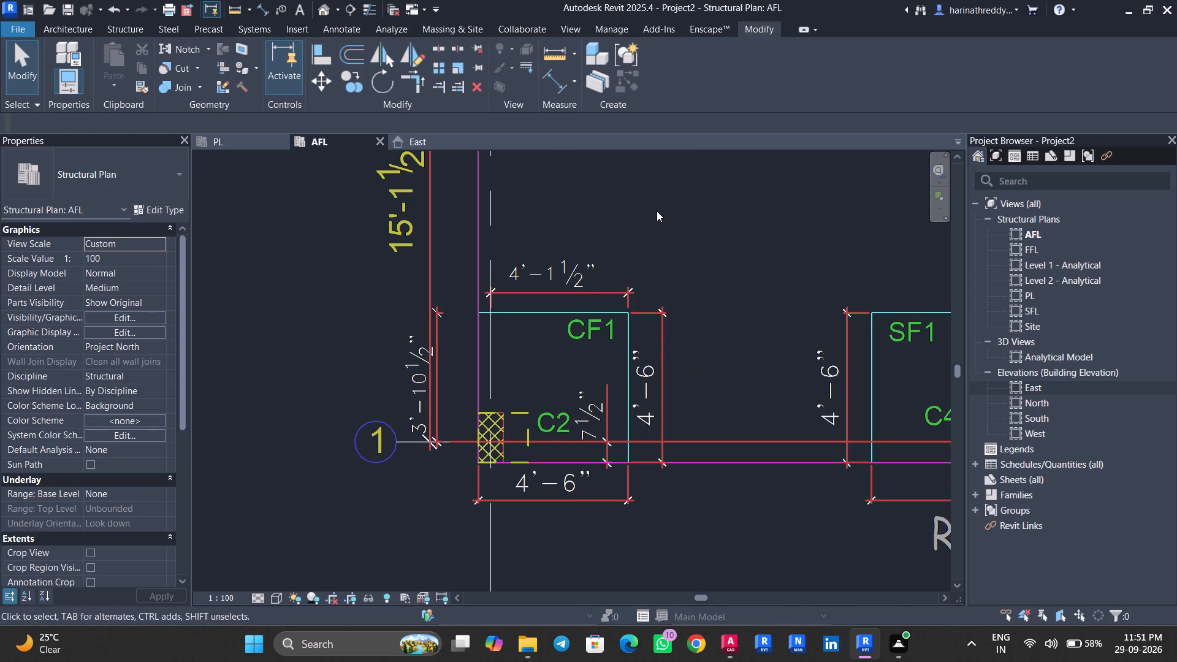
# Place a grid from the imported axis 1 leader line beside the CF1 footing and name it 1.
pyautogui.write('GR')
pyautogui.scroll(1, 403, 454)
pyautogui.scroll(-1, 404, 454)
pyautogui.scroll(2, 405, 454)
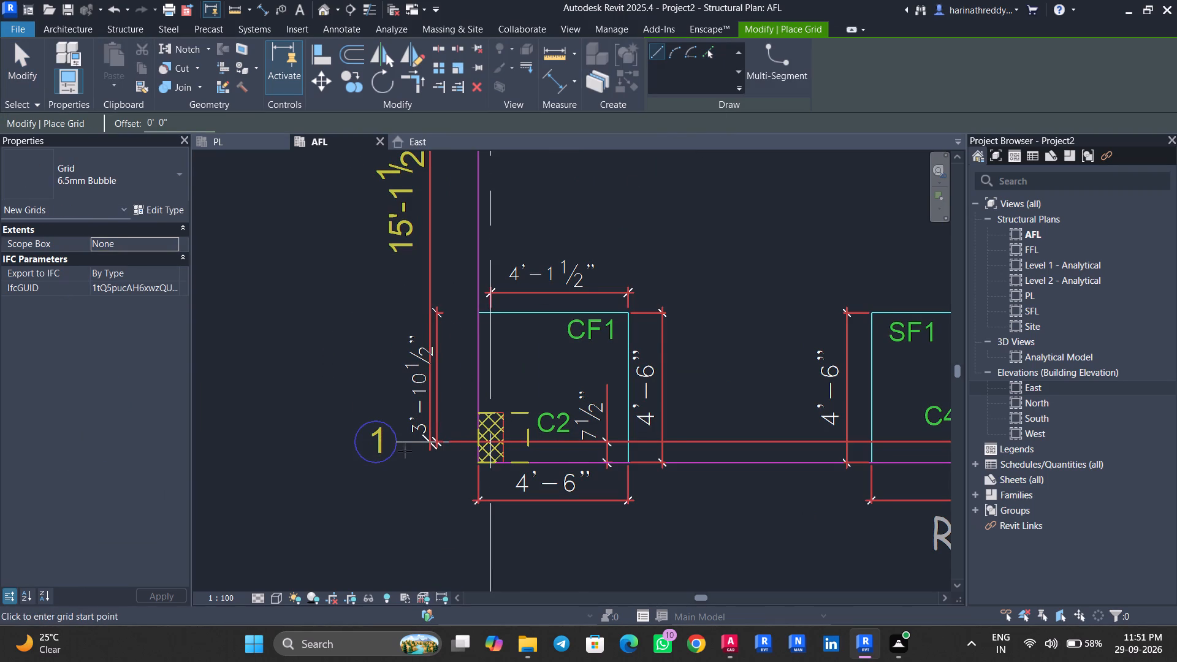
pyautogui.scroll(3, 405, 451)
pyautogui.click(704, 53)
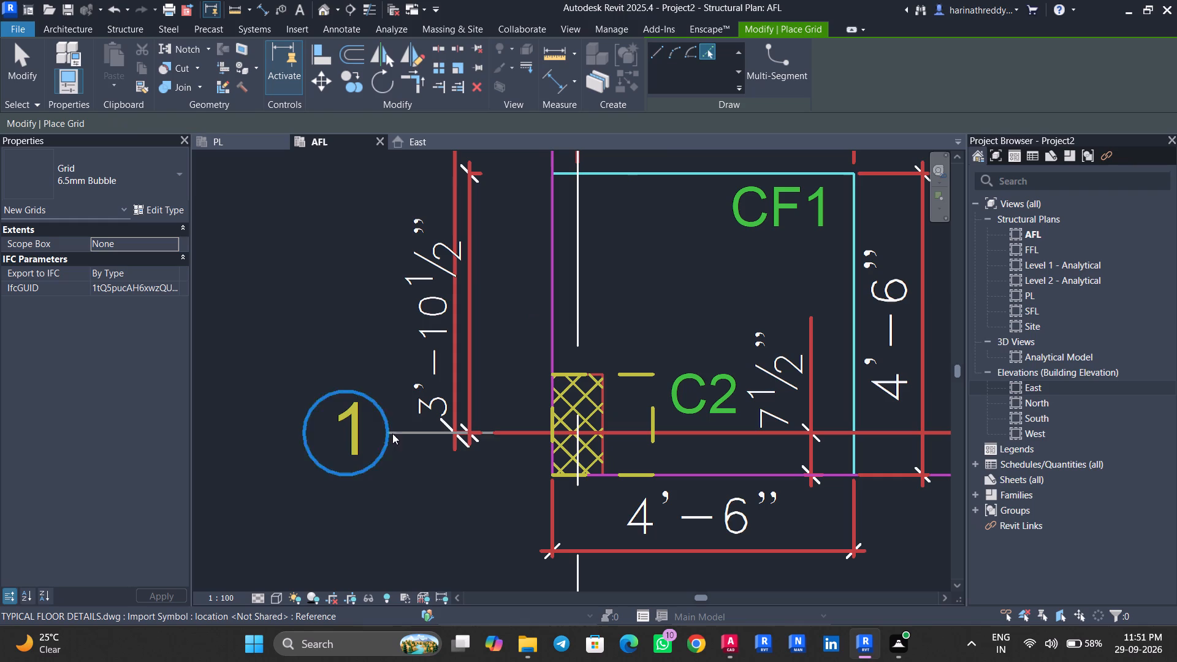
pyautogui.click(405, 433)
pyautogui.press('Escape')
pyautogui.press('Escape')
pyautogui.doubleClick(276, 458)
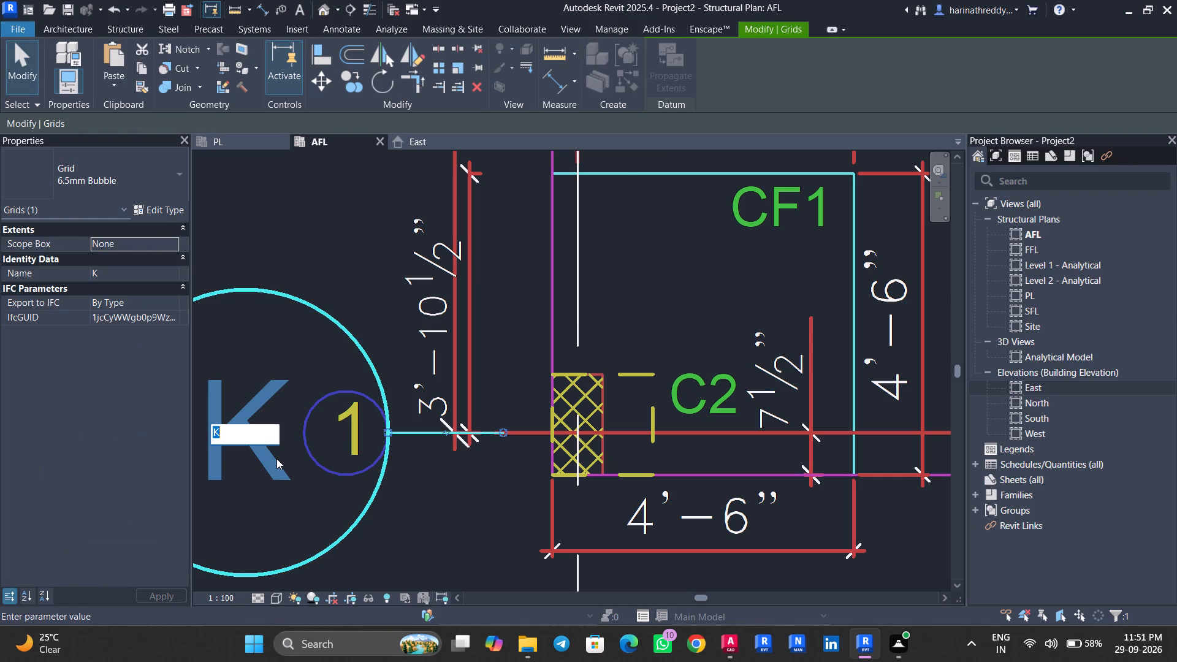
pyautogui.press('1')
pyautogui.click(484, 544)
pyautogui.scroll(-3, 455, 529)
pyautogui.click(455, 529)
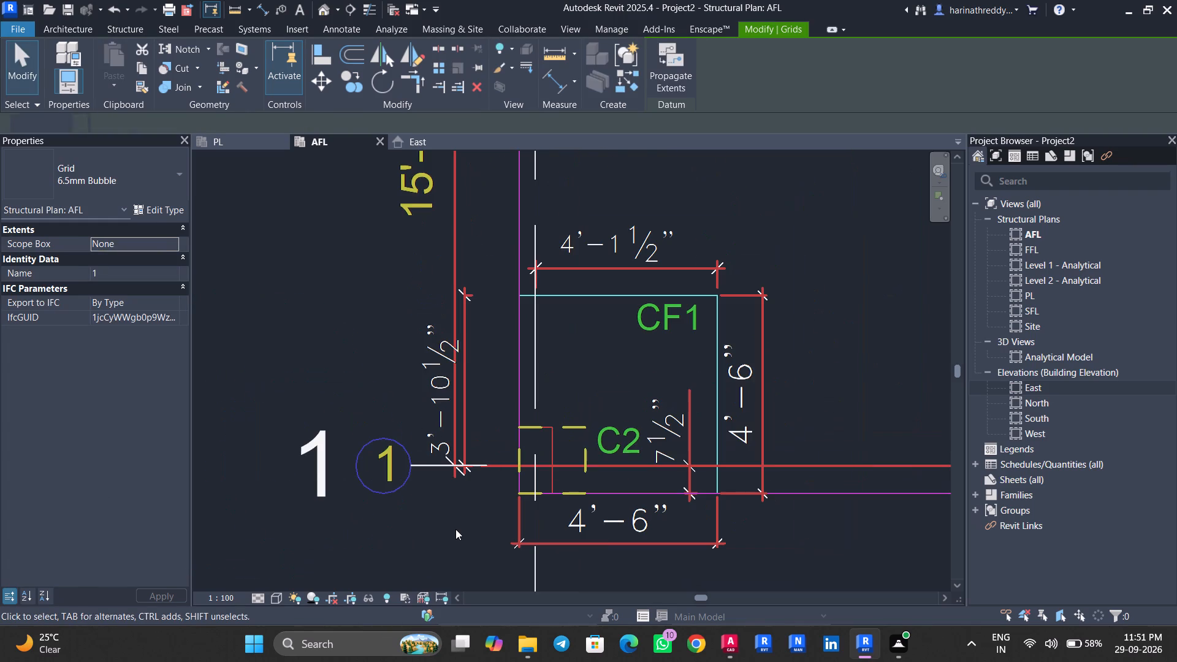
pyautogui.scroll(-4, 449, 501)
pyautogui.press('Escape')
# Extend the aligned lower ends of grids B to H down through the footing layout to just below axis 1.
pyautogui.click(461, 481)
pyautogui.scroll(-1, 461, 481)
pyautogui.scroll(1, 461, 481)
pyautogui.scroll(-6, 461, 481)
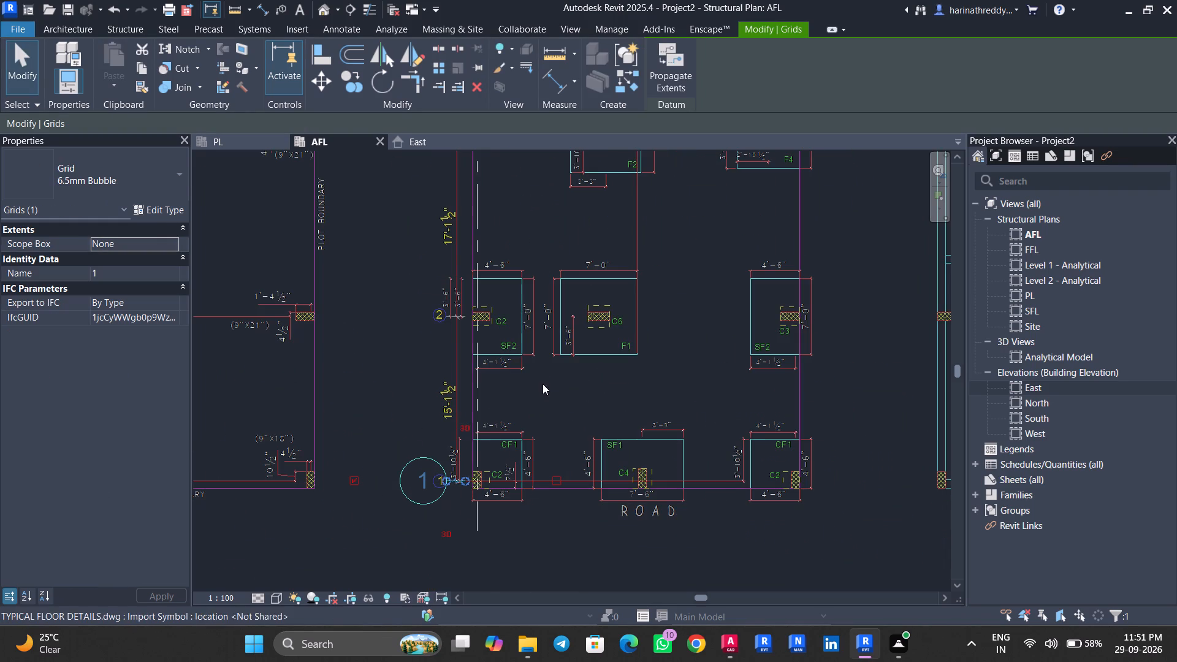
pyautogui.moveTo(543, 384); pyautogui.dragTo(501, 546, button='middle')
pyautogui.moveTo(535, 294); pyautogui.dragTo(502, 555, button='middle')
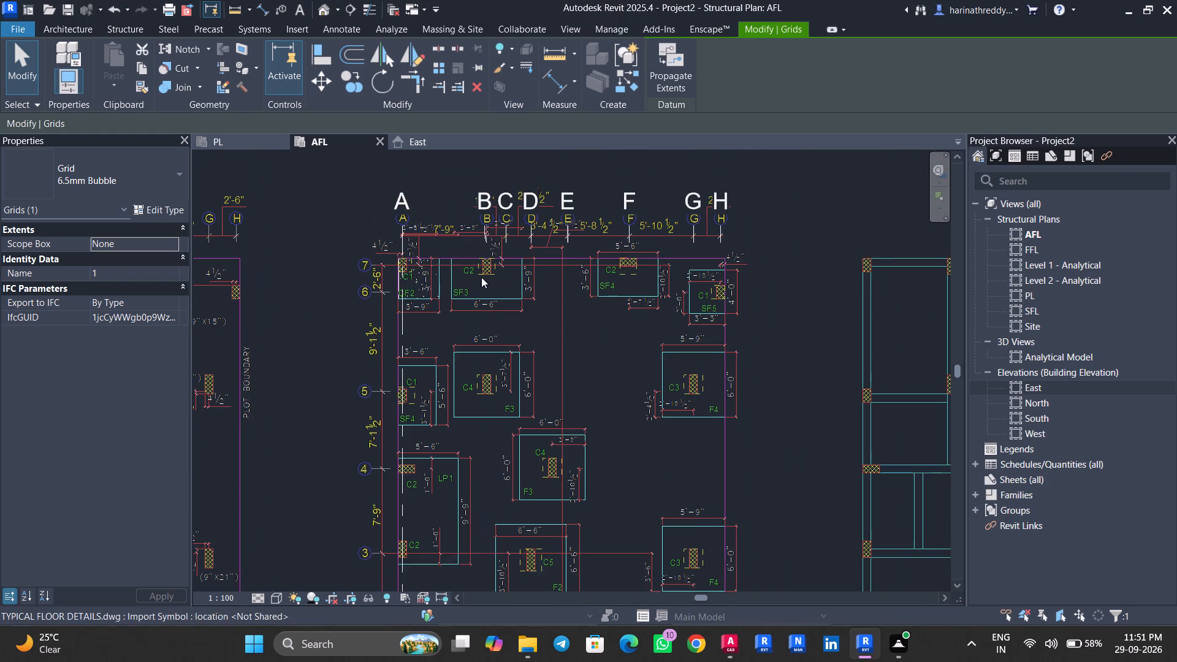
pyautogui.press('Escape')
pyautogui.press('Escape')
pyautogui.click(486, 234)
pyautogui.scroll(3, 485, 235)
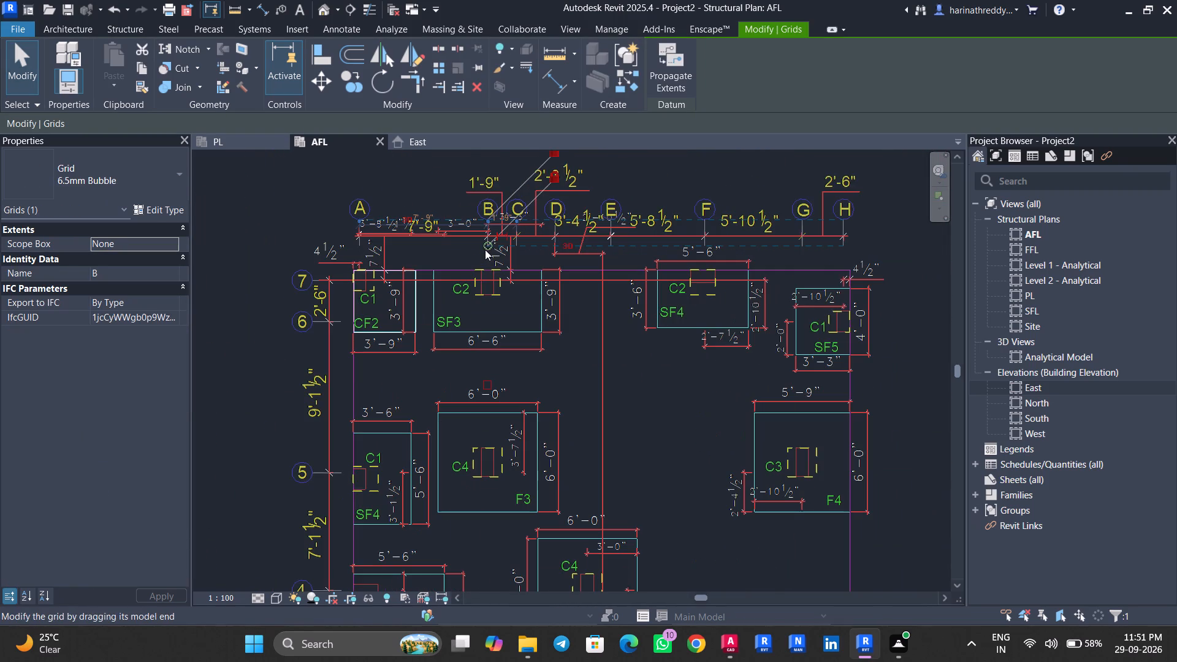
pyautogui.moveTo(489, 248); pyautogui.dragTo(474, 494)
pyautogui.scroll(-2, 474, 490)
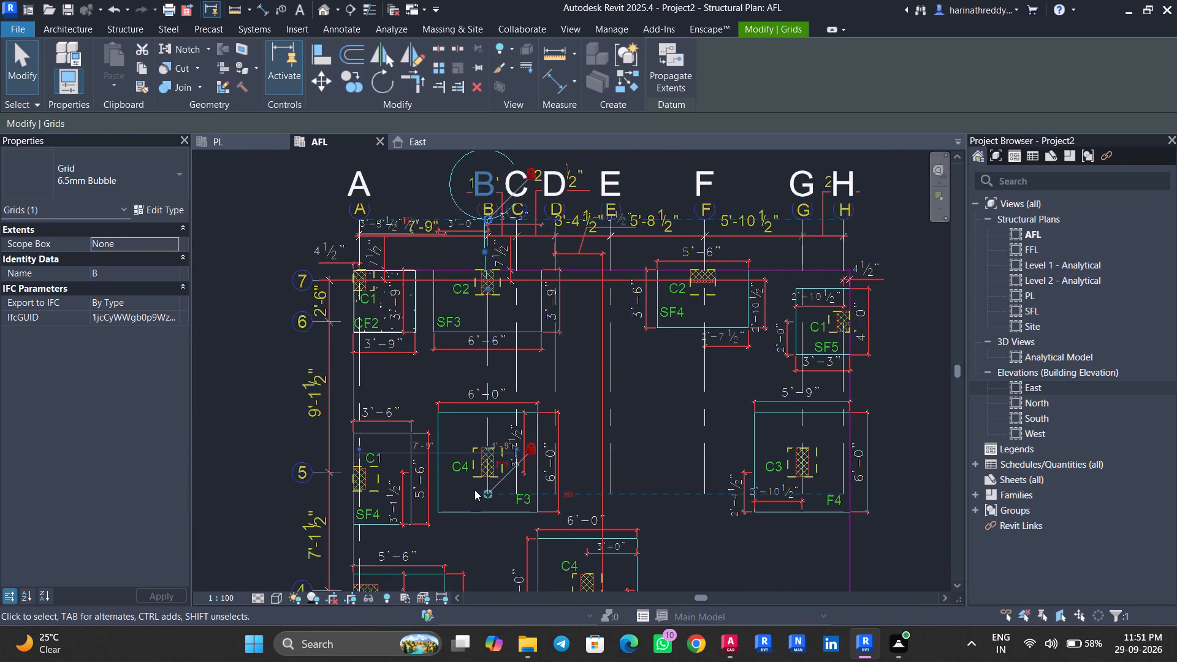
pyautogui.scroll(-7, 474, 490)
pyautogui.scroll(1, 474, 490)
pyautogui.scroll(-3, 474, 490)
pyautogui.moveTo(489, 533); pyautogui.dragTo(514, 325, button='middle')
pyautogui.scroll(3, 497, 278)
pyautogui.moveTo(500, 283); pyautogui.dragTo(503, 301)
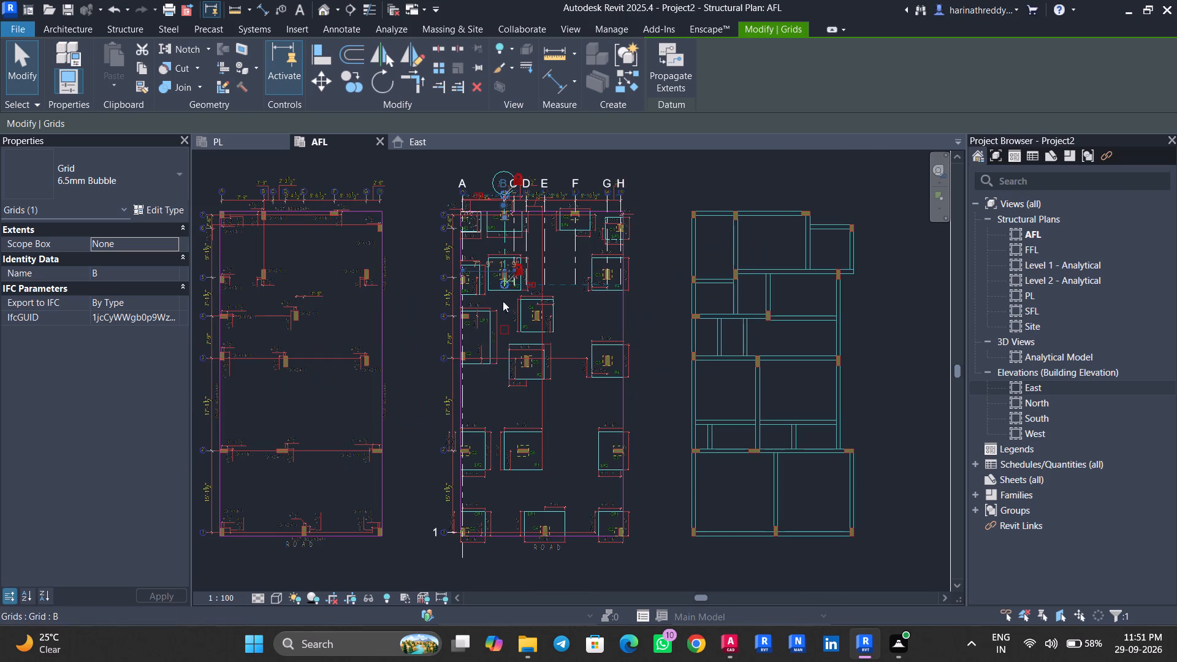
pyautogui.moveTo(503, 301); pyautogui.dragTo(508, 348)
pyautogui.moveTo(504, 288); pyautogui.dragTo(505, 453)
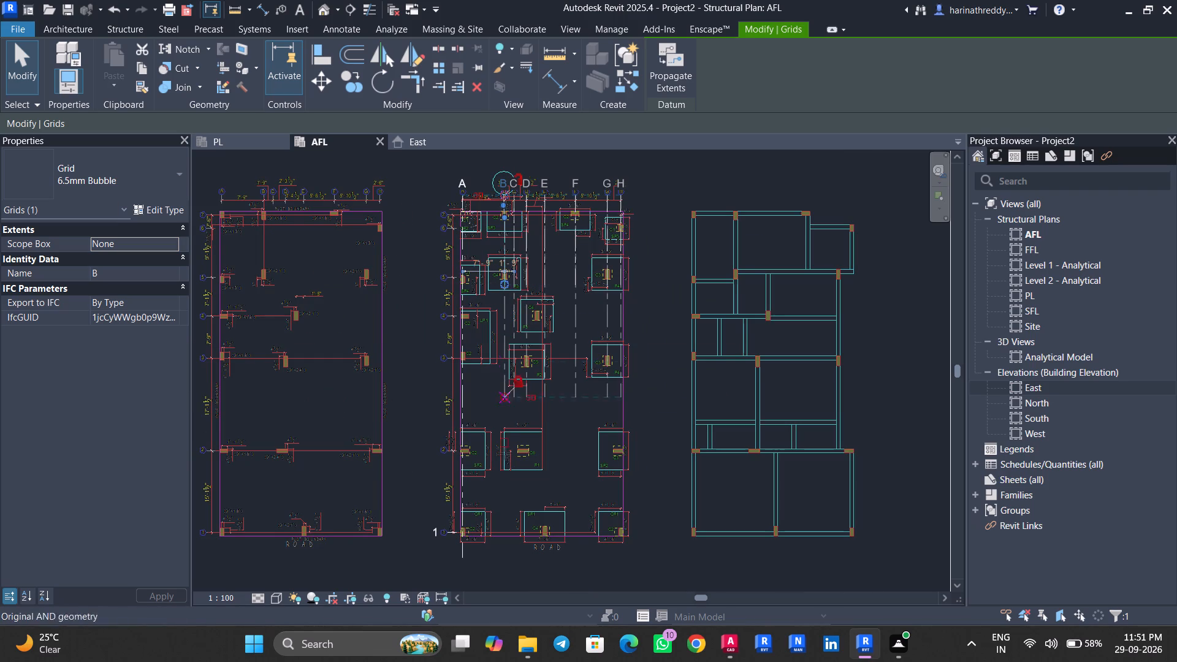
pyautogui.moveTo(505, 453); pyautogui.dragTo(508, 561)
pyautogui.press('Escape')
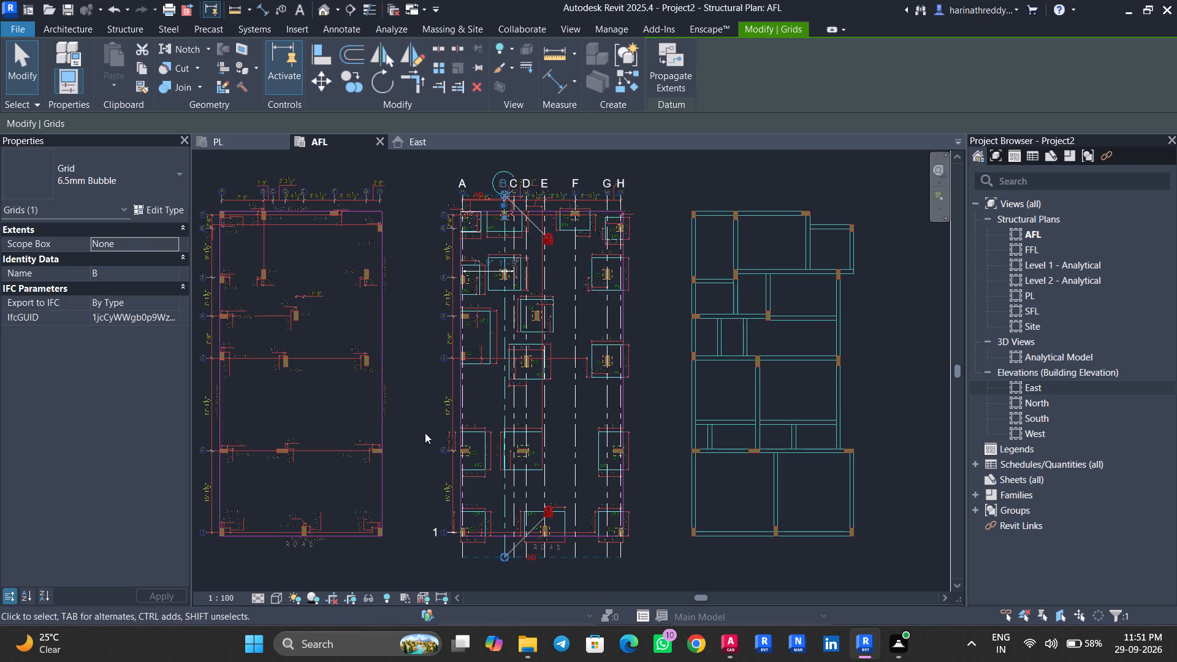
pyautogui.press('Escape')
pyautogui.press('Escape')
# Place a grid from the imported axis 2 leader line beside the SF2 footing.
pyautogui.scroll(11, 448, 535)
pyautogui.click(455, 533)
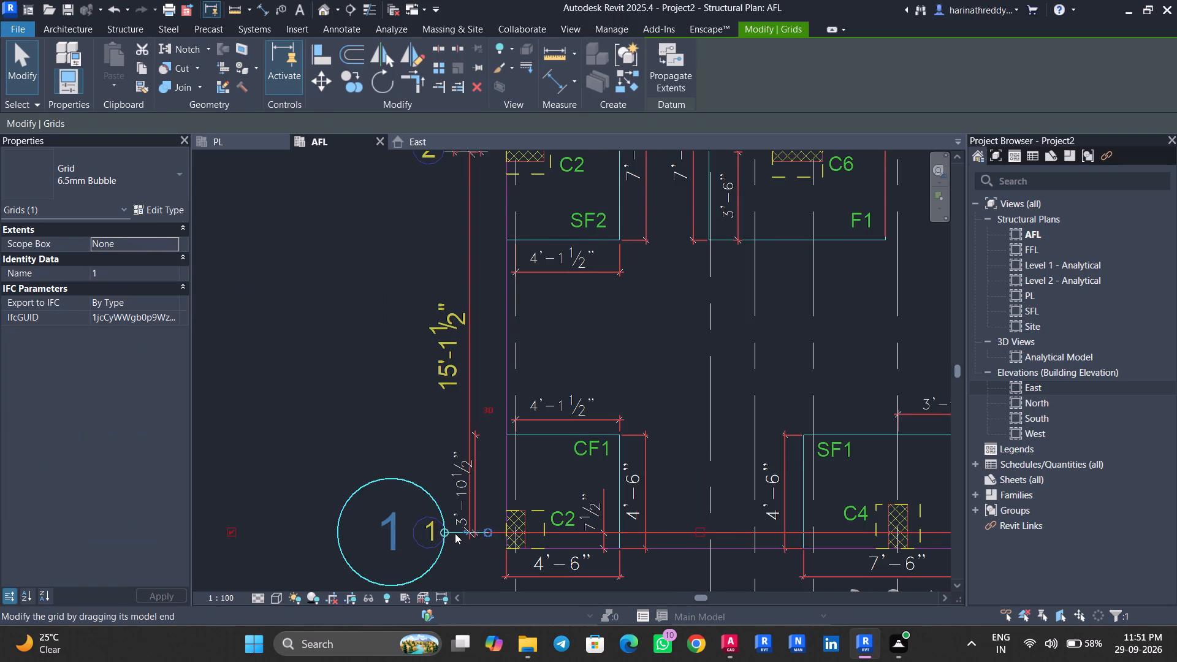
pyautogui.scroll(-9, 455, 533)
pyautogui.press('Escape')
pyautogui.press('Escape')
pyautogui.scroll(1, 434, 418)
pyautogui.scroll(-1, 434, 418)
pyautogui.scroll(6, 434, 418)
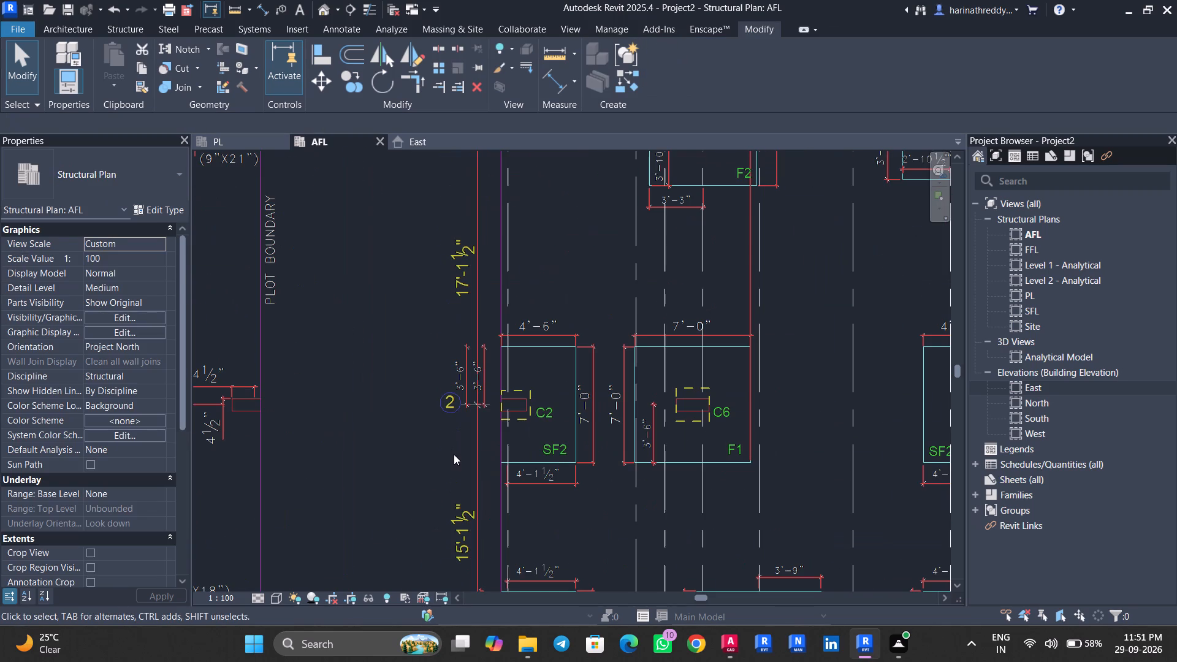
pyautogui.write('GR')
pyautogui.click(708, 55)
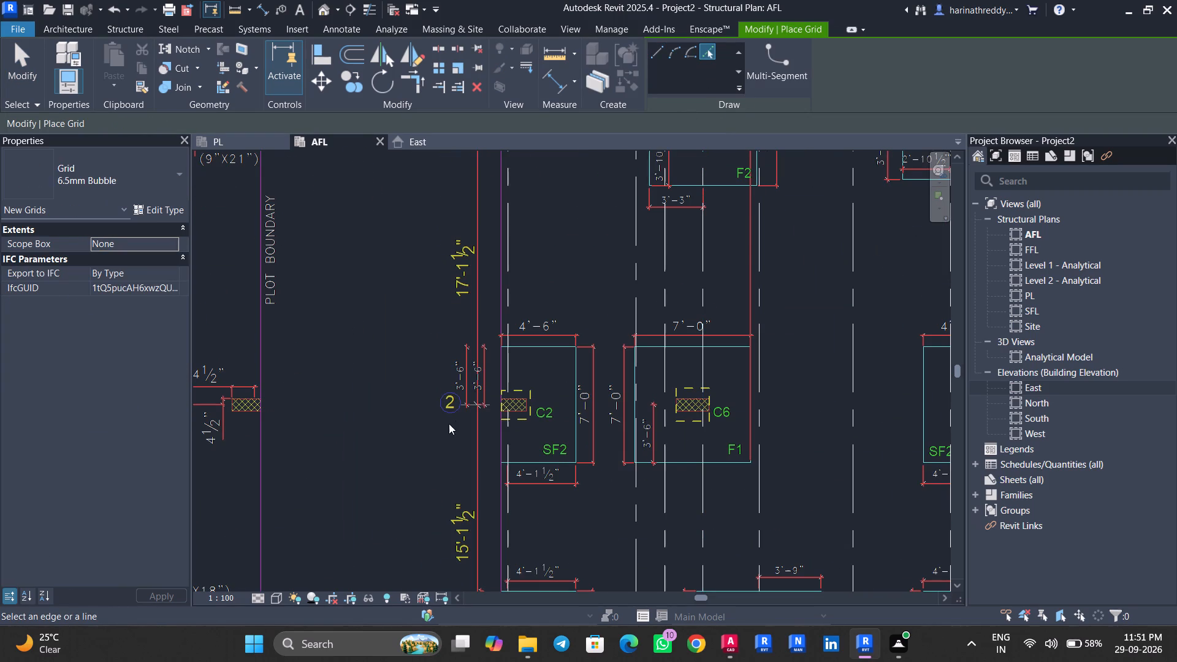
pyautogui.scroll(10, 469, 416)
pyautogui.click(474, 378)
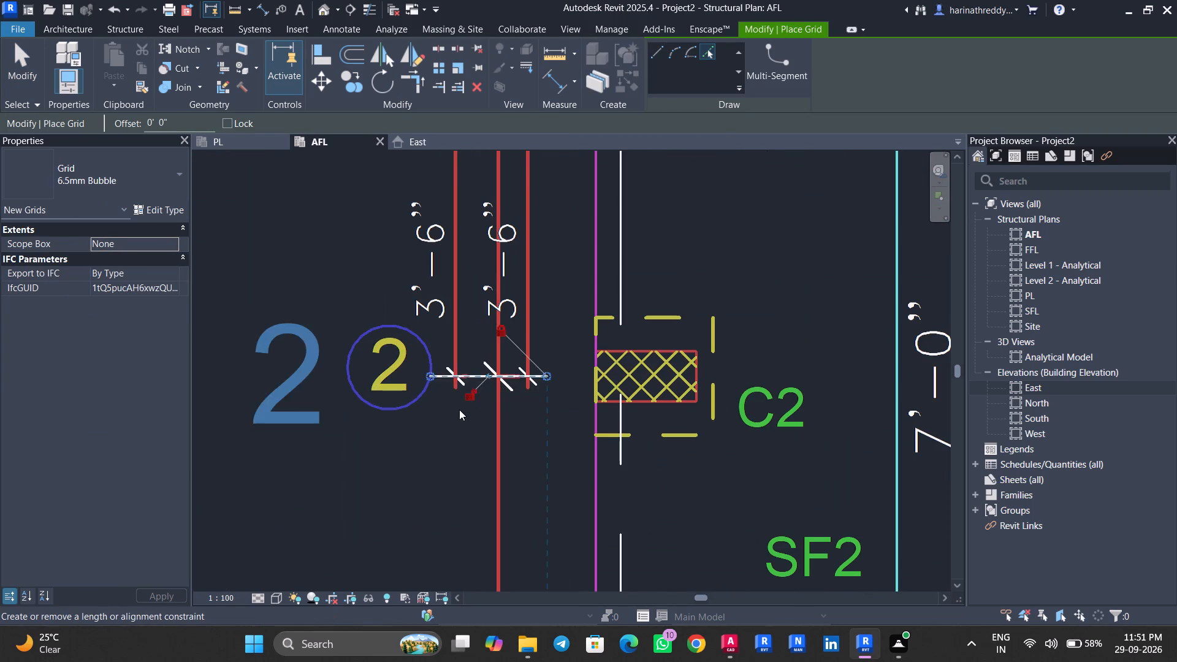
pyautogui.scroll(-12, 459, 409)
pyautogui.moveTo(429, 276); pyautogui.dragTo(435, 478, button='middle')
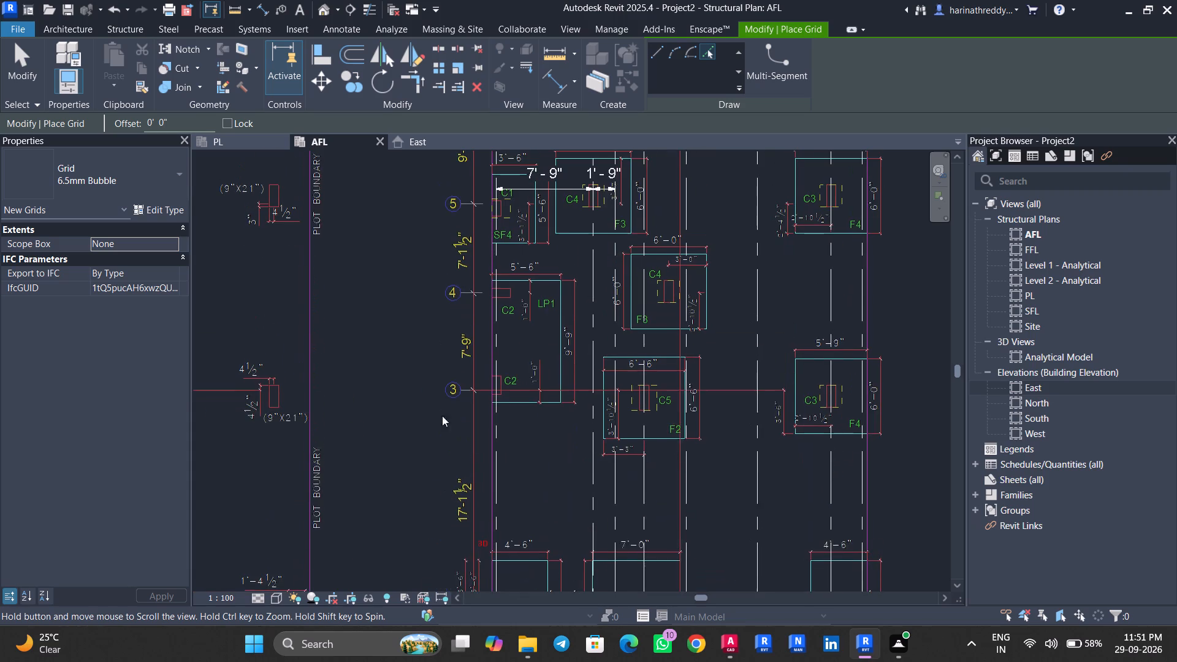
# Place grids 3 and 4 from the imported axis 3 and axis 4 leader lines beside the LP1 footing.
pyautogui.scroll(11, 467, 390)
pyautogui.click(464, 393)
pyautogui.moveTo(440, 311); pyautogui.dragTo(442, 561, button='middle')
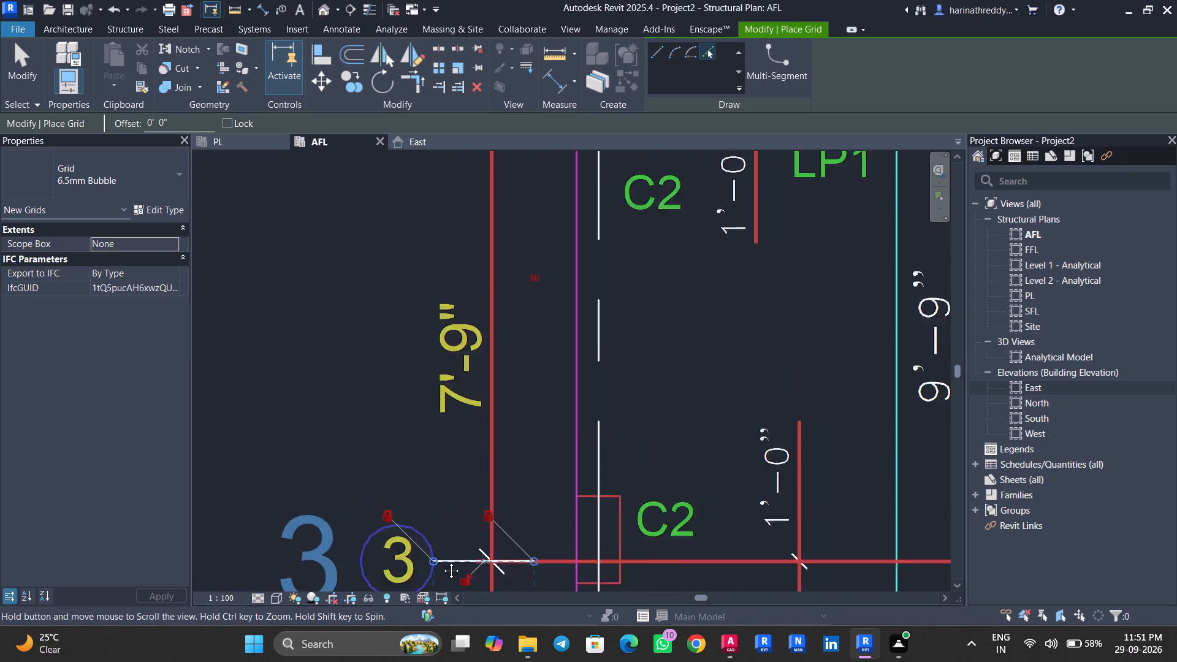
pyautogui.moveTo(442, 561); pyautogui.dragTo(442, 587, button='middle')
pyautogui.scroll(-4, 448, 500)
pyautogui.scroll(4, 455, 336)
pyautogui.click(455, 338)
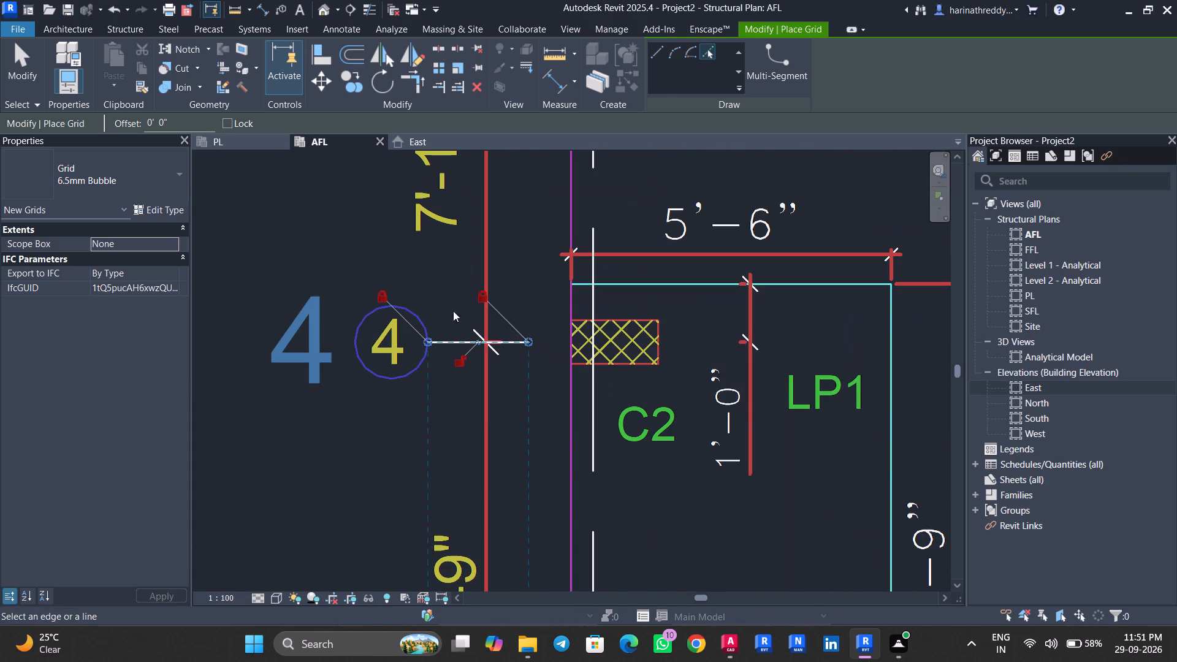
# Place grids 5 and 6 from the imported axis 5 and axis 6 leader lines beside the SF4 and CF2 footings.
pyautogui.moveTo(448, 299); pyautogui.dragTo(439, 604, button='middle')
pyautogui.moveTo(409, 322); pyautogui.dragTo(411, 487, button='middle')
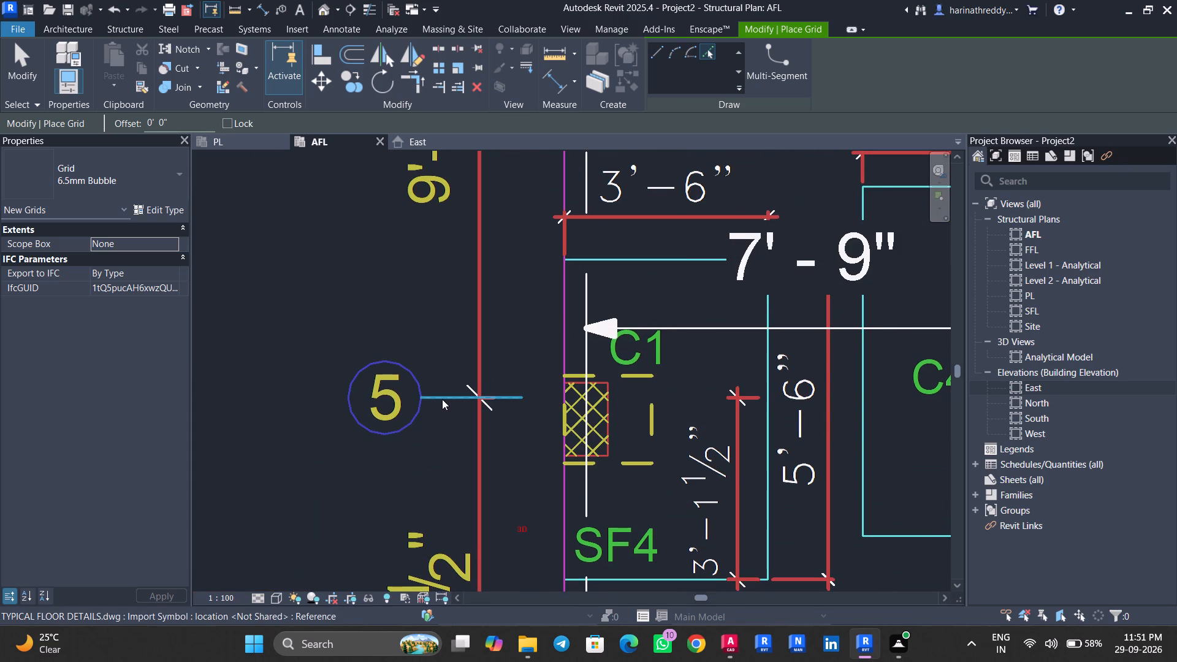
pyautogui.click(442, 399)
pyautogui.scroll(-4, 438, 413)
pyautogui.moveTo(449, 327); pyautogui.dragTo(448, 533, button='middle')
pyautogui.moveTo(452, 330); pyautogui.dragTo(452, 427, button='middle')
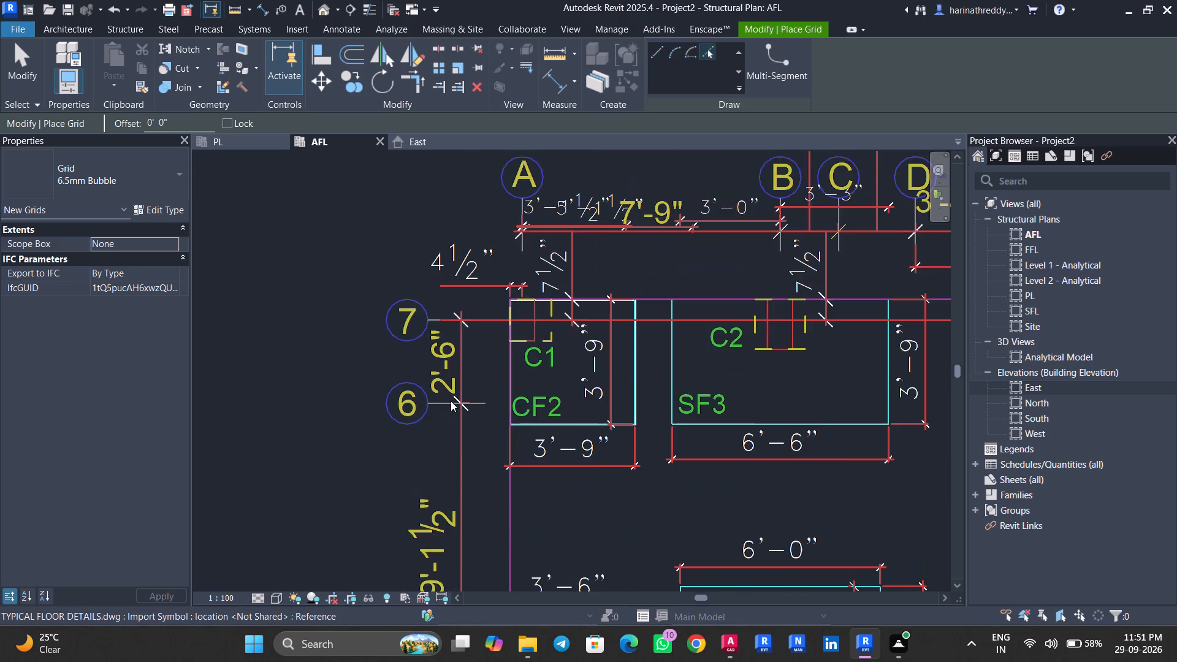
pyautogui.scroll(4, 451, 400)
pyautogui.click(443, 408)
pyautogui.press('Escape')
pyautogui.press('Escape')
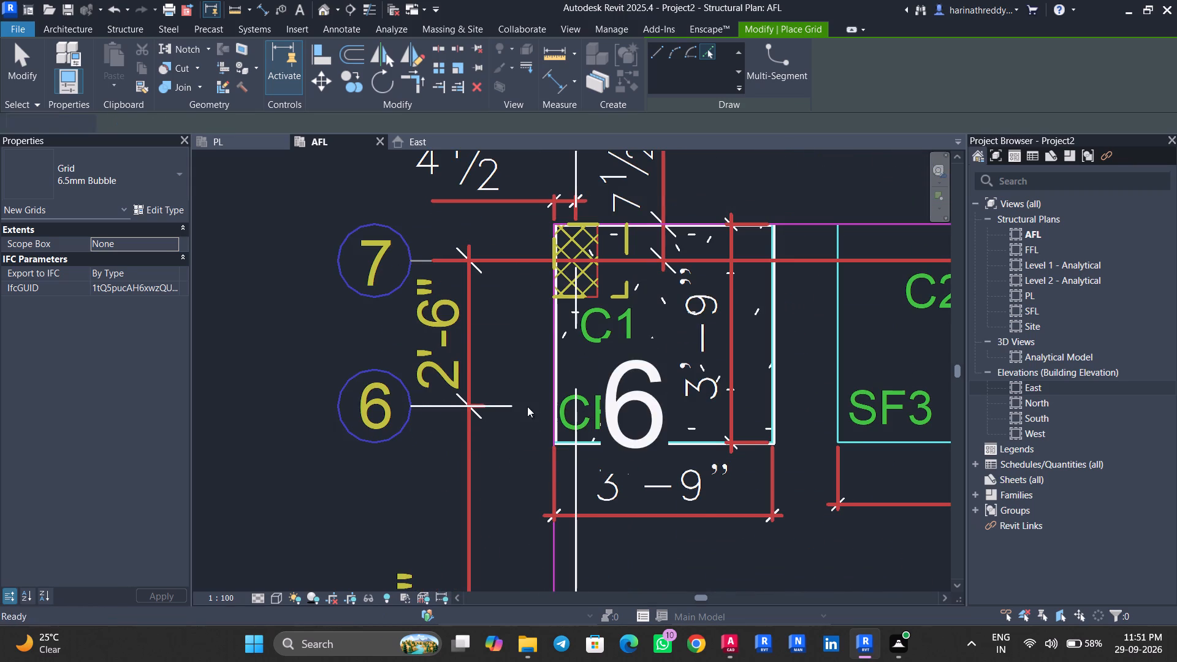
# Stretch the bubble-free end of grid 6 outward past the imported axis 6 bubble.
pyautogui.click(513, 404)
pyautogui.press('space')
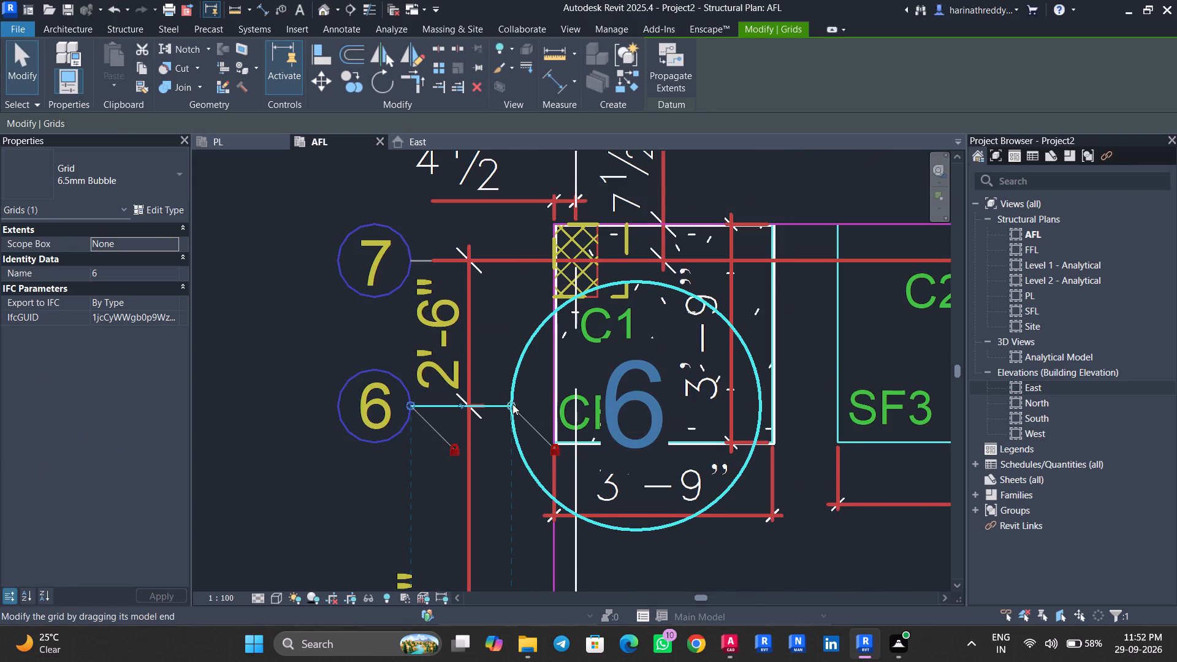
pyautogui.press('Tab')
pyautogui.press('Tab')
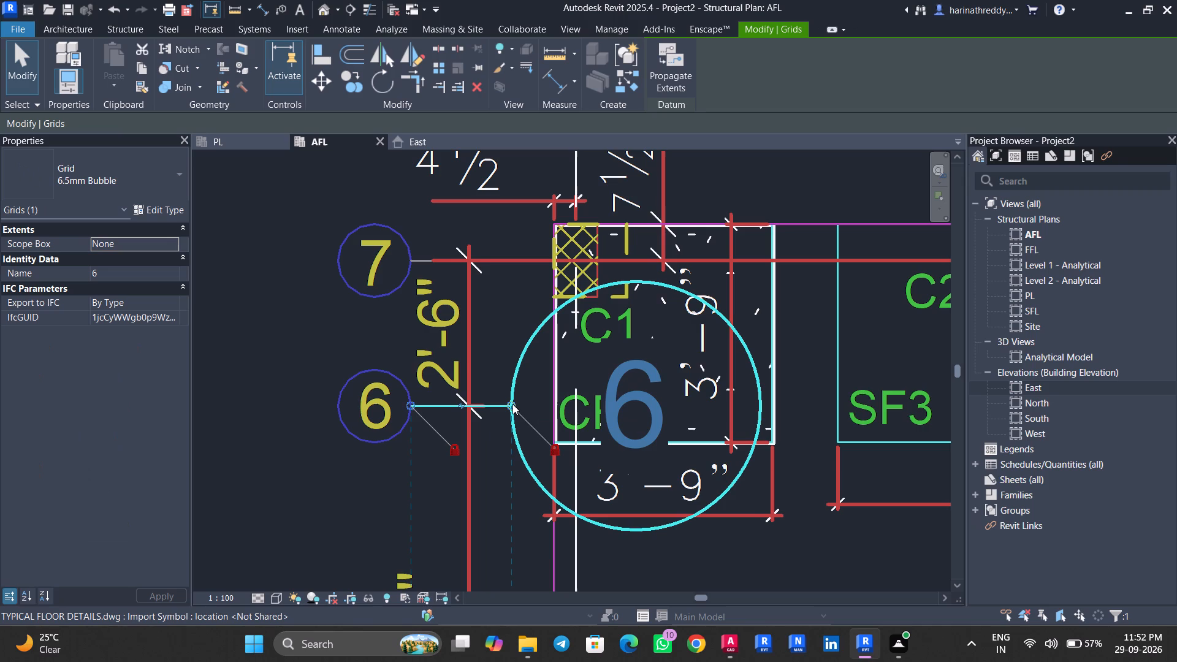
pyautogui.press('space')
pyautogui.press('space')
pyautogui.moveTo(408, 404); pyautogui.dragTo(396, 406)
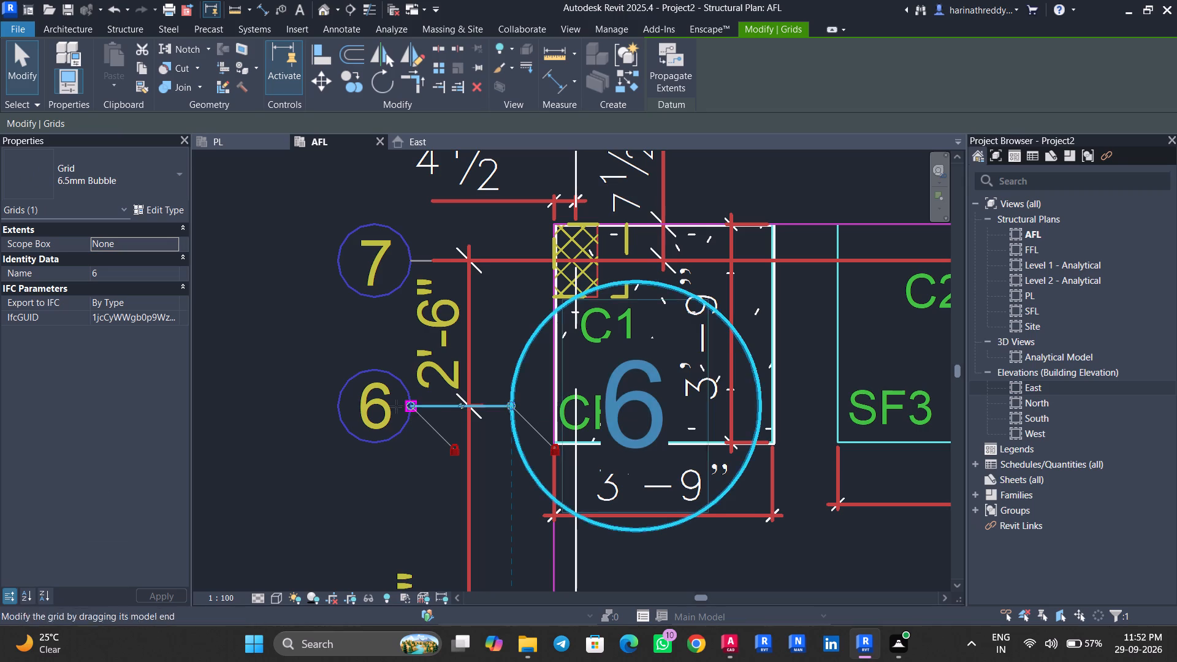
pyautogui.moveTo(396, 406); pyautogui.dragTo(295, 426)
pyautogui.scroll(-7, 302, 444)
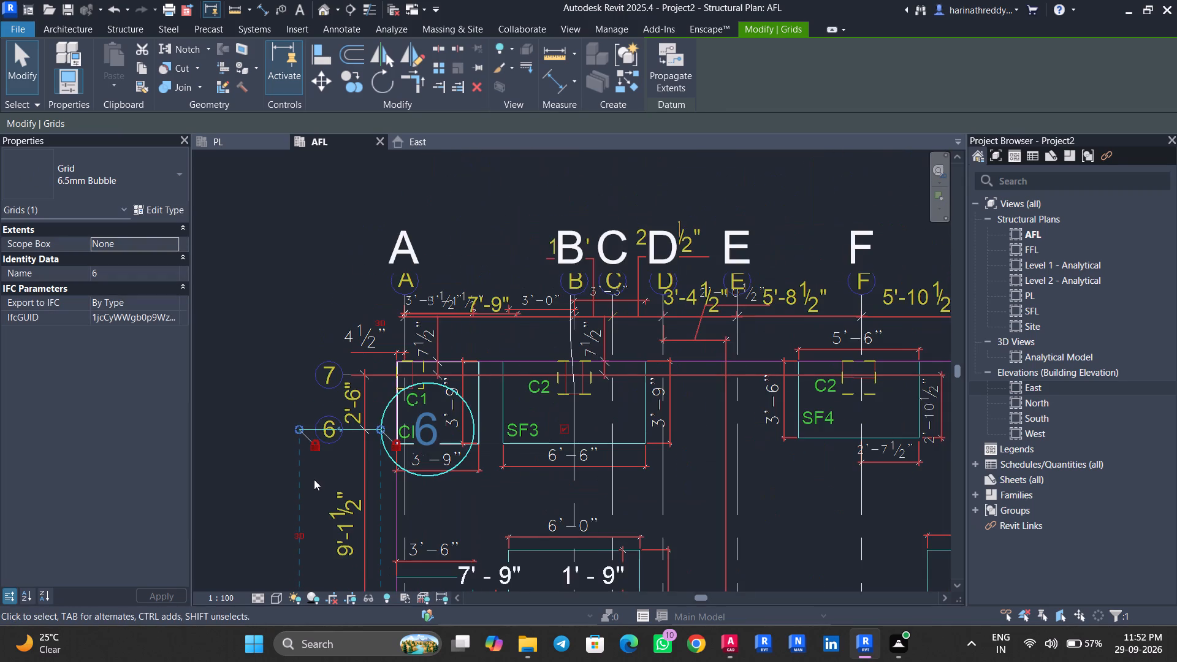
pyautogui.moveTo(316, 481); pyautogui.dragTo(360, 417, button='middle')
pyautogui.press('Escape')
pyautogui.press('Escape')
# Switch grid 6's bubble from its end at the CF2 footing to its outer end.
pyautogui.click(400, 365)
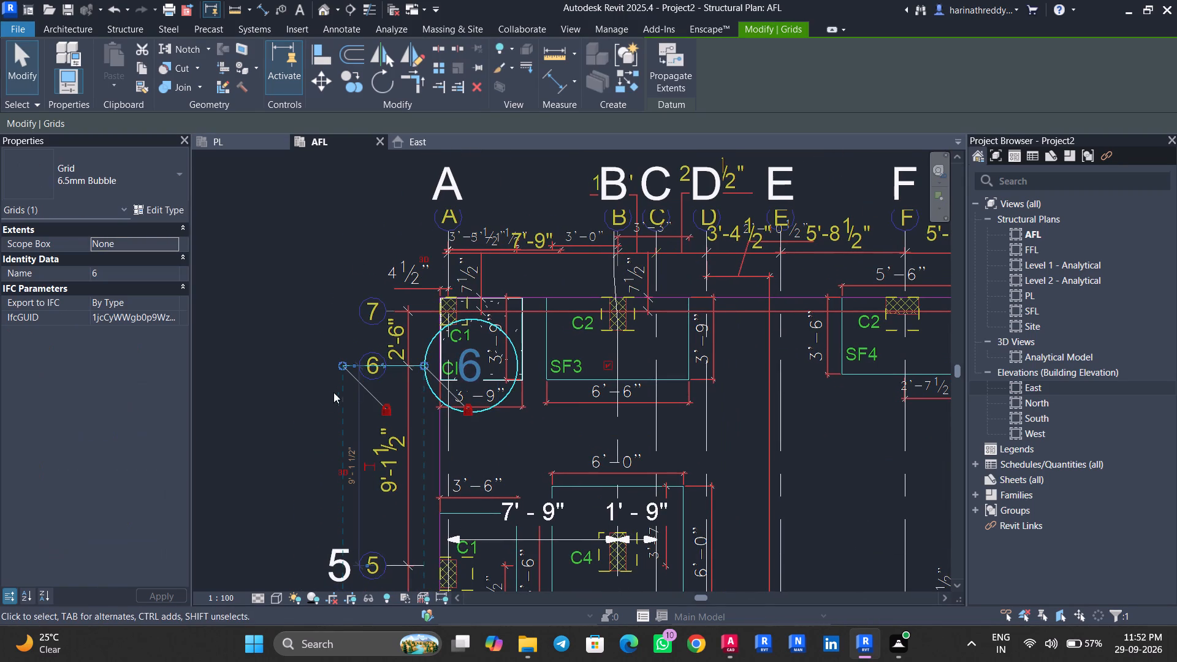
pyautogui.click(609, 366)
pyautogui.press('Escape')
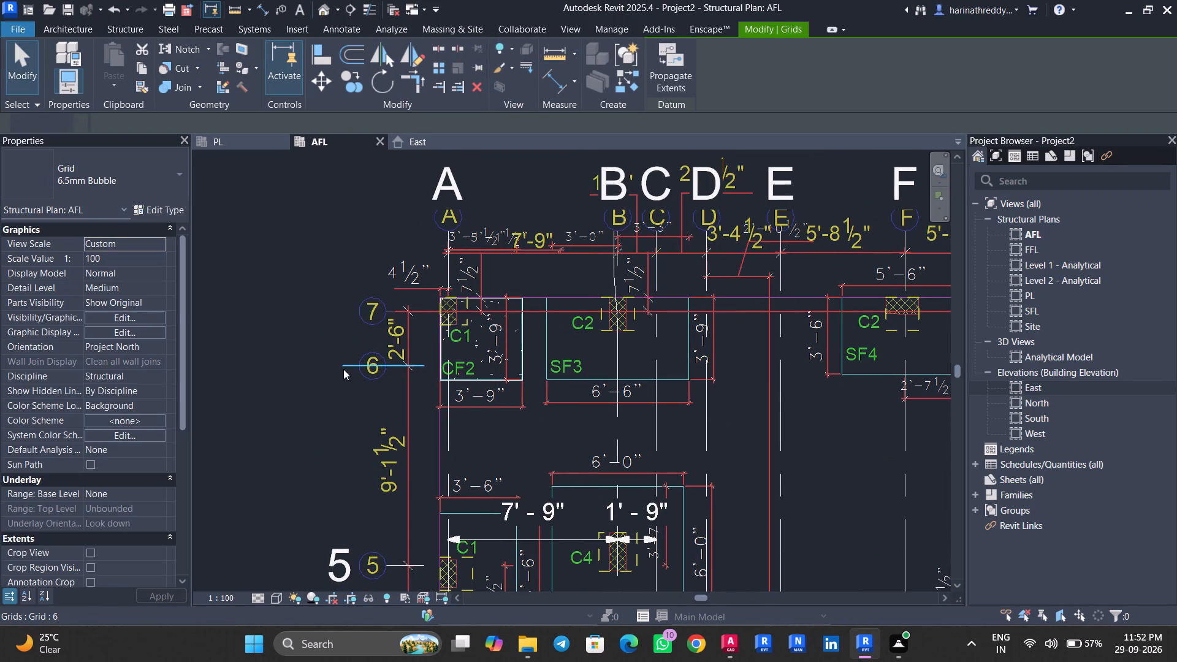
pyautogui.click(402, 366)
pyautogui.scroll(-4, 402, 366)
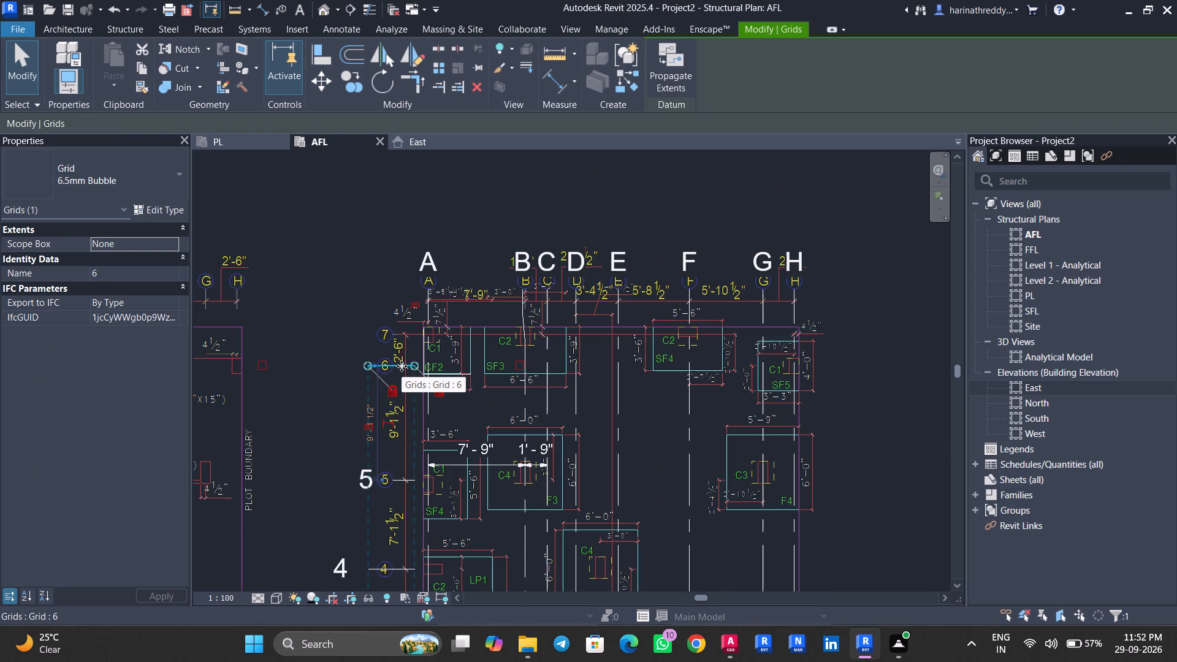
pyautogui.click(261, 366)
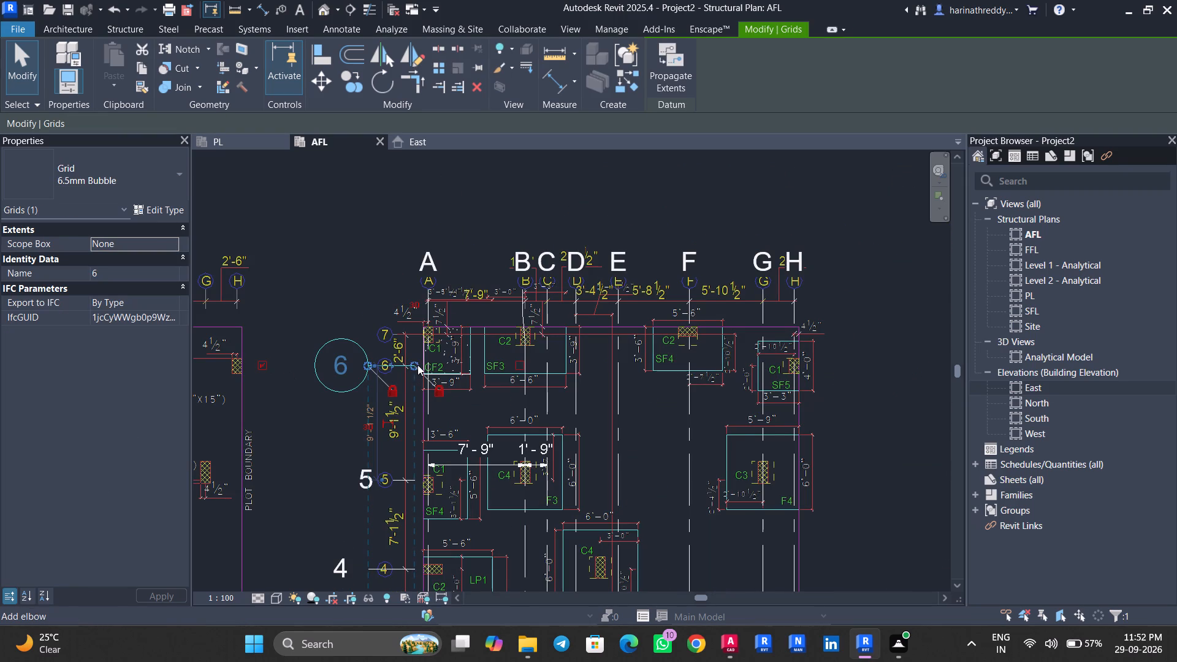
pyautogui.press('Escape')
pyautogui.press('Escape')
# Place grid 7 from the imported axis 7 leader line beside the CF2 footing.
pyautogui.scroll(5, 398, 342)
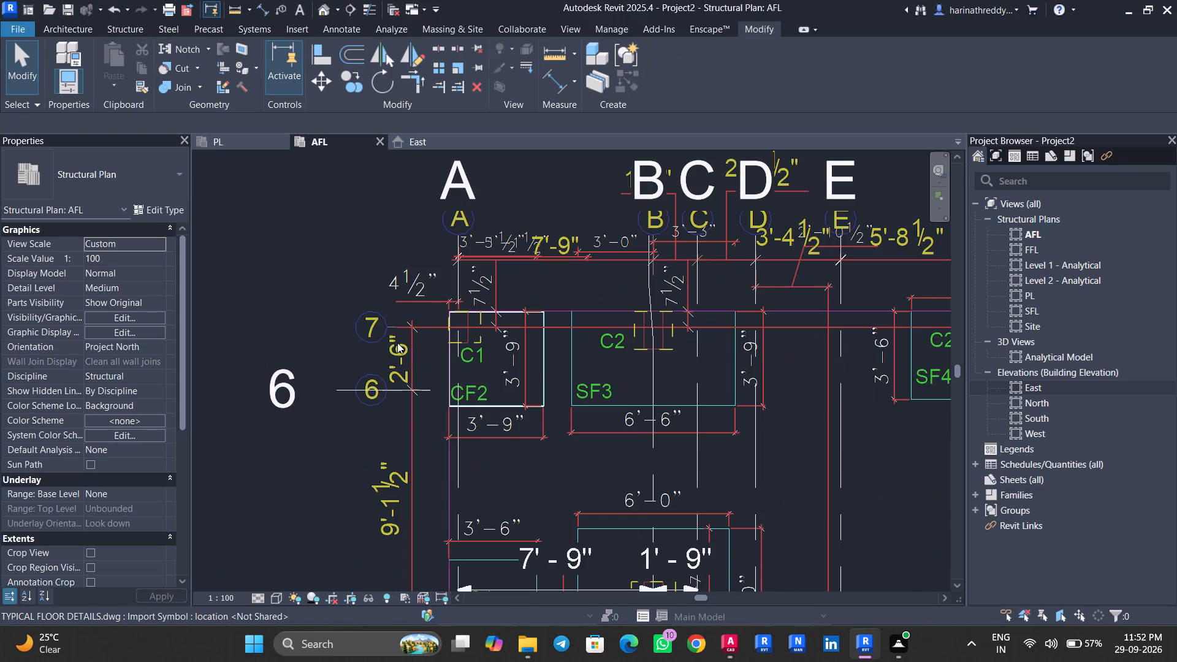
pyautogui.write('GR')
pyautogui.click(715, 51)
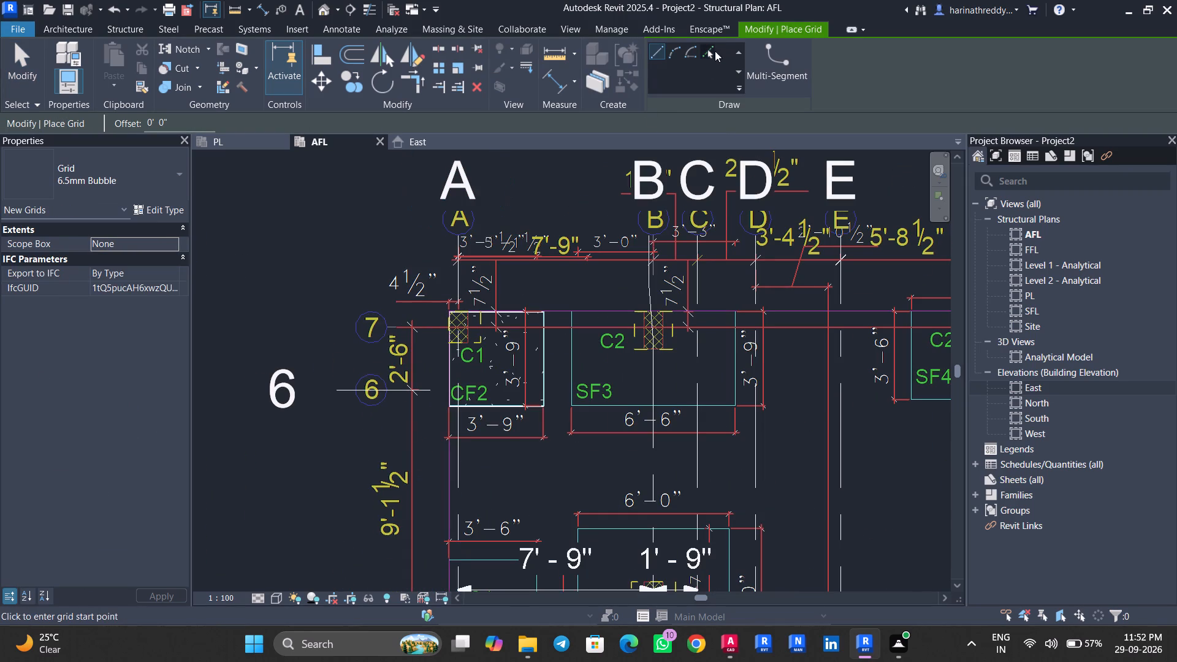
pyautogui.click(431, 322)
pyautogui.press('Escape')
pyautogui.press('Escape')
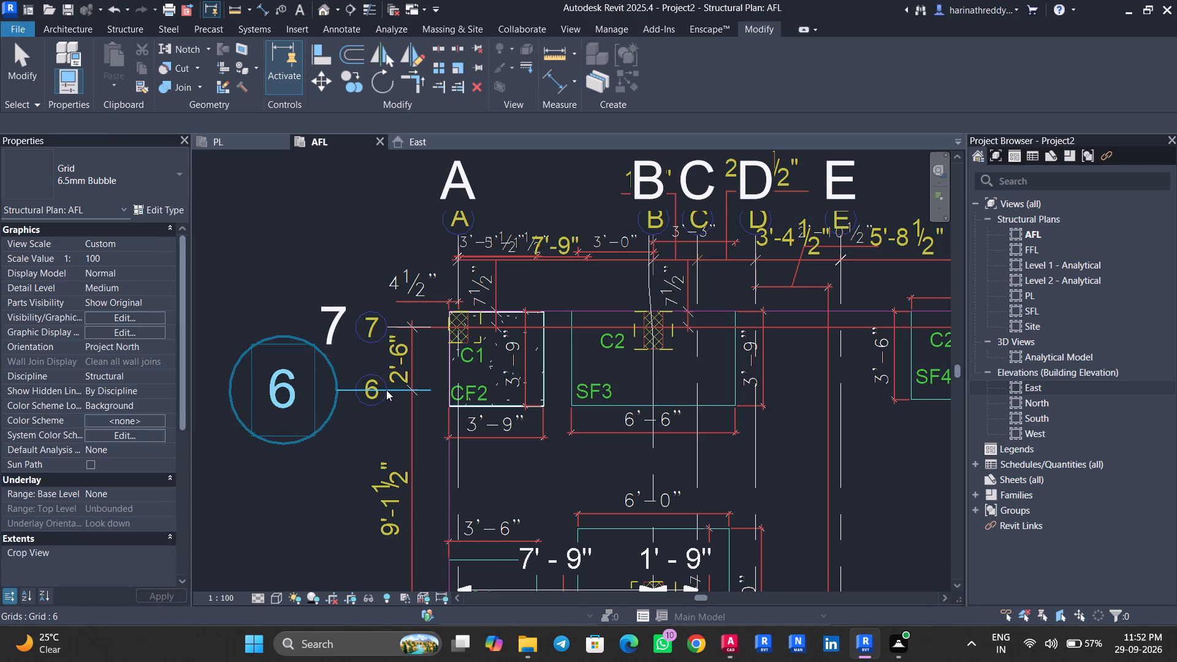
# Pull the bubble end of grid 6 back into line with the bubble end of grid 7.
pyautogui.click(387, 390)
pyautogui.moveTo(337, 387); pyautogui.dragTo(358, 387)
pyautogui.moveTo(358, 387); pyautogui.dragTo(376, 389)
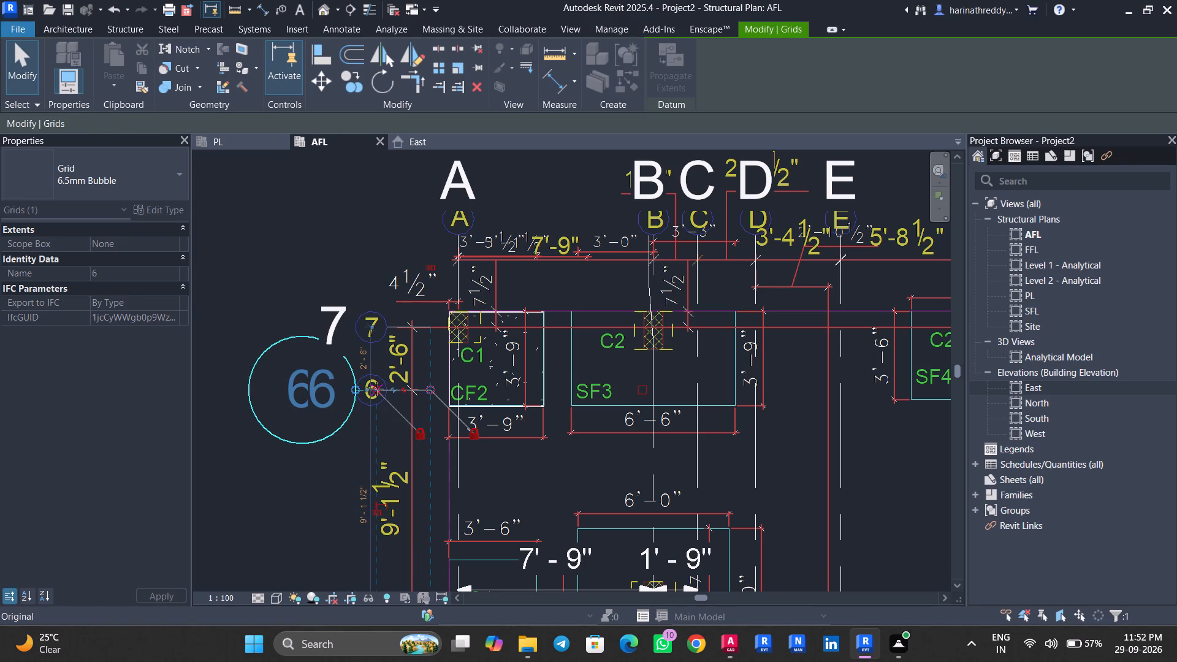
pyautogui.moveTo(376, 389); pyautogui.dragTo(385, 389)
pyautogui.press('Escape')
pyautogui.press('Escape')
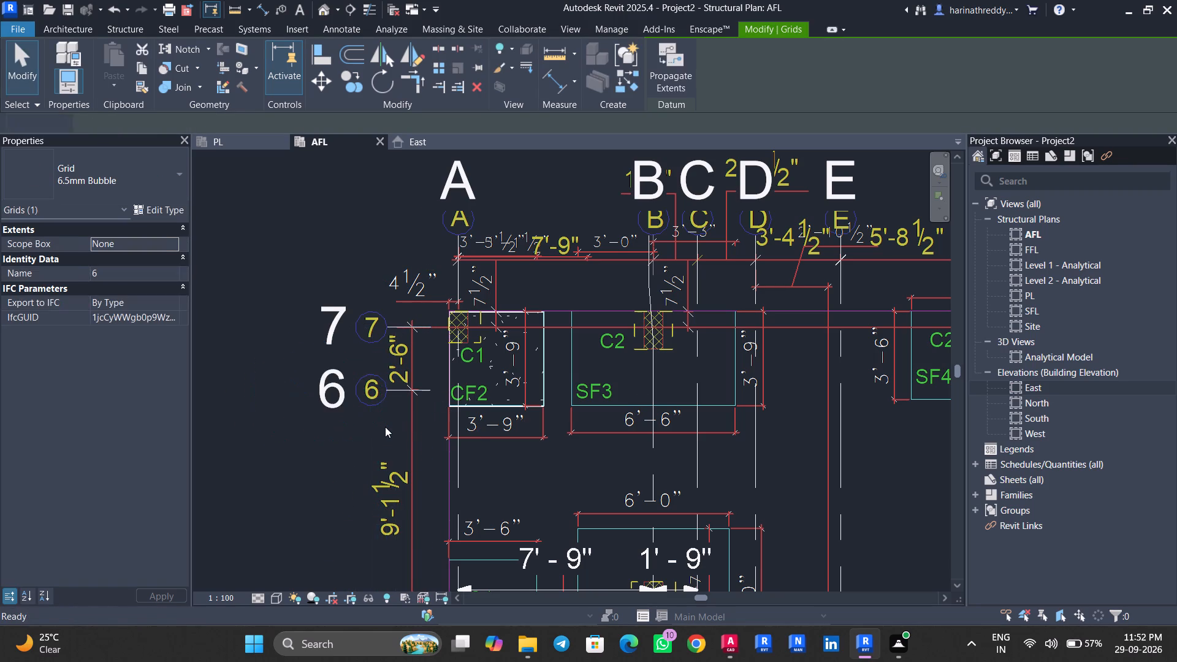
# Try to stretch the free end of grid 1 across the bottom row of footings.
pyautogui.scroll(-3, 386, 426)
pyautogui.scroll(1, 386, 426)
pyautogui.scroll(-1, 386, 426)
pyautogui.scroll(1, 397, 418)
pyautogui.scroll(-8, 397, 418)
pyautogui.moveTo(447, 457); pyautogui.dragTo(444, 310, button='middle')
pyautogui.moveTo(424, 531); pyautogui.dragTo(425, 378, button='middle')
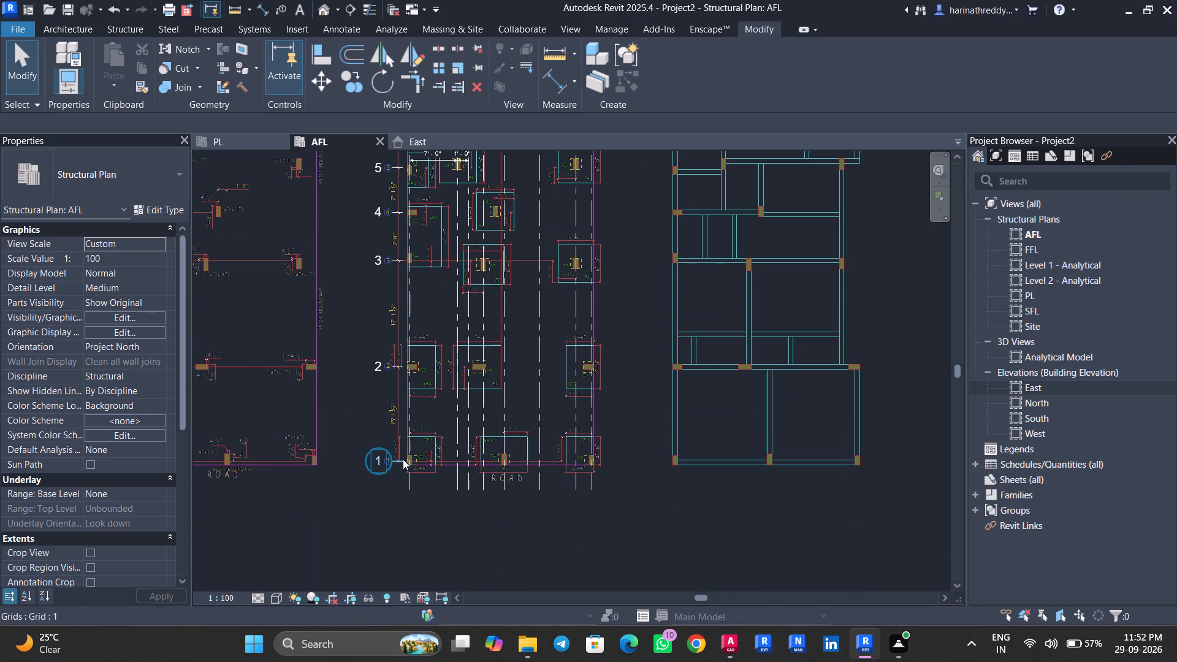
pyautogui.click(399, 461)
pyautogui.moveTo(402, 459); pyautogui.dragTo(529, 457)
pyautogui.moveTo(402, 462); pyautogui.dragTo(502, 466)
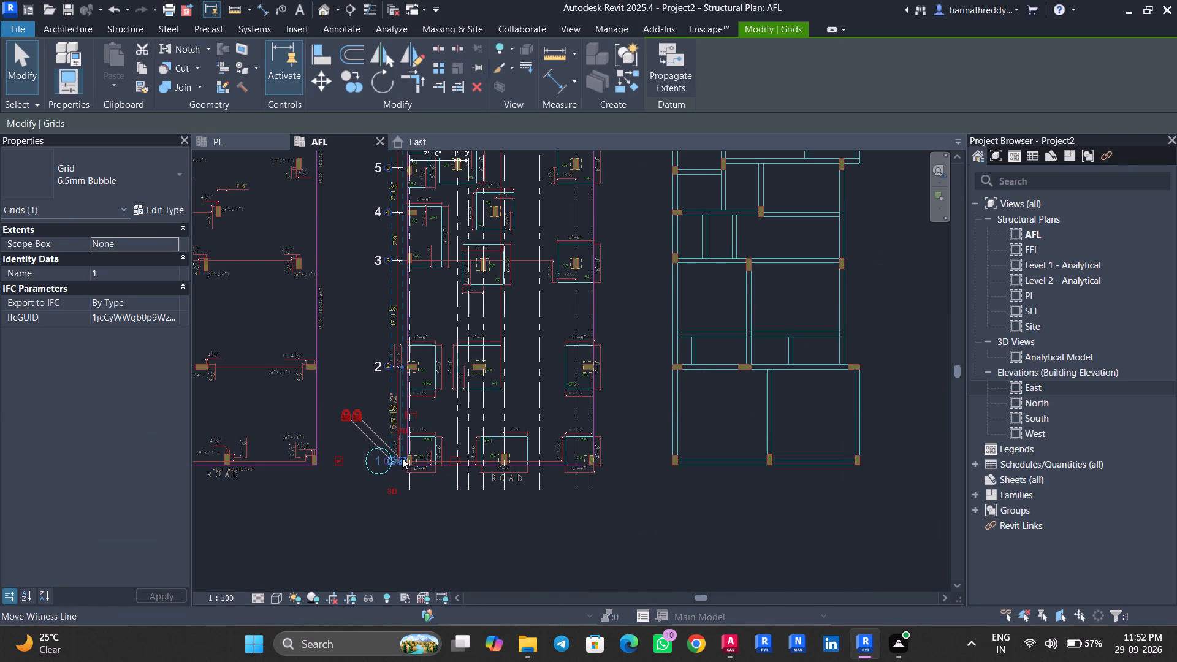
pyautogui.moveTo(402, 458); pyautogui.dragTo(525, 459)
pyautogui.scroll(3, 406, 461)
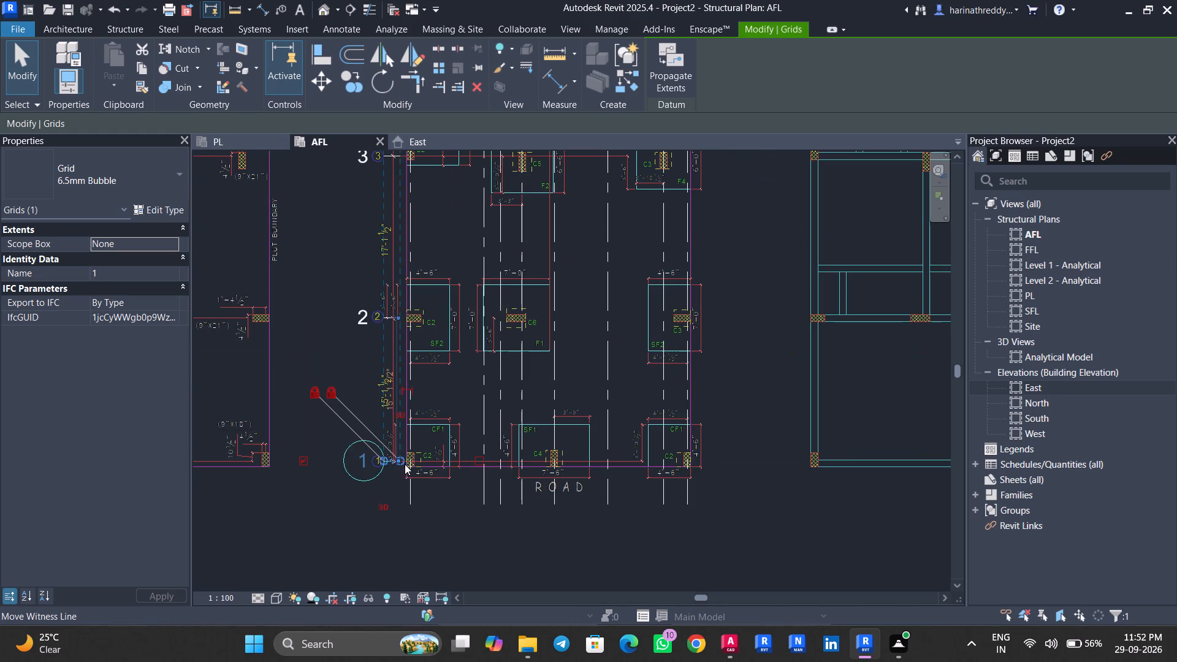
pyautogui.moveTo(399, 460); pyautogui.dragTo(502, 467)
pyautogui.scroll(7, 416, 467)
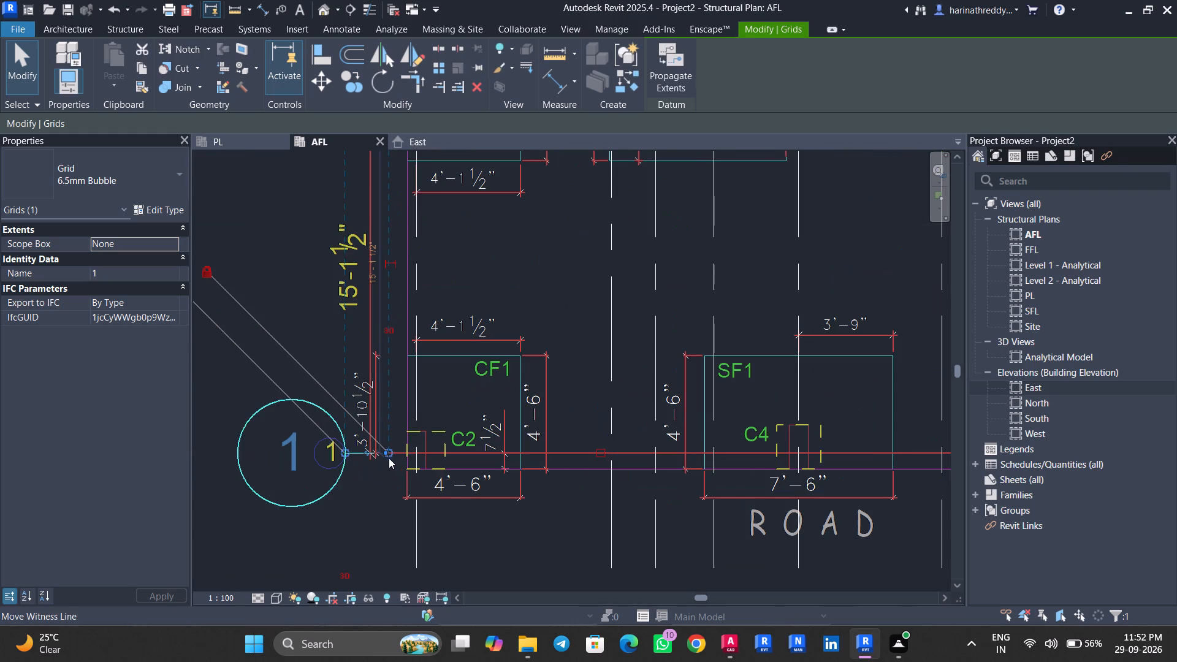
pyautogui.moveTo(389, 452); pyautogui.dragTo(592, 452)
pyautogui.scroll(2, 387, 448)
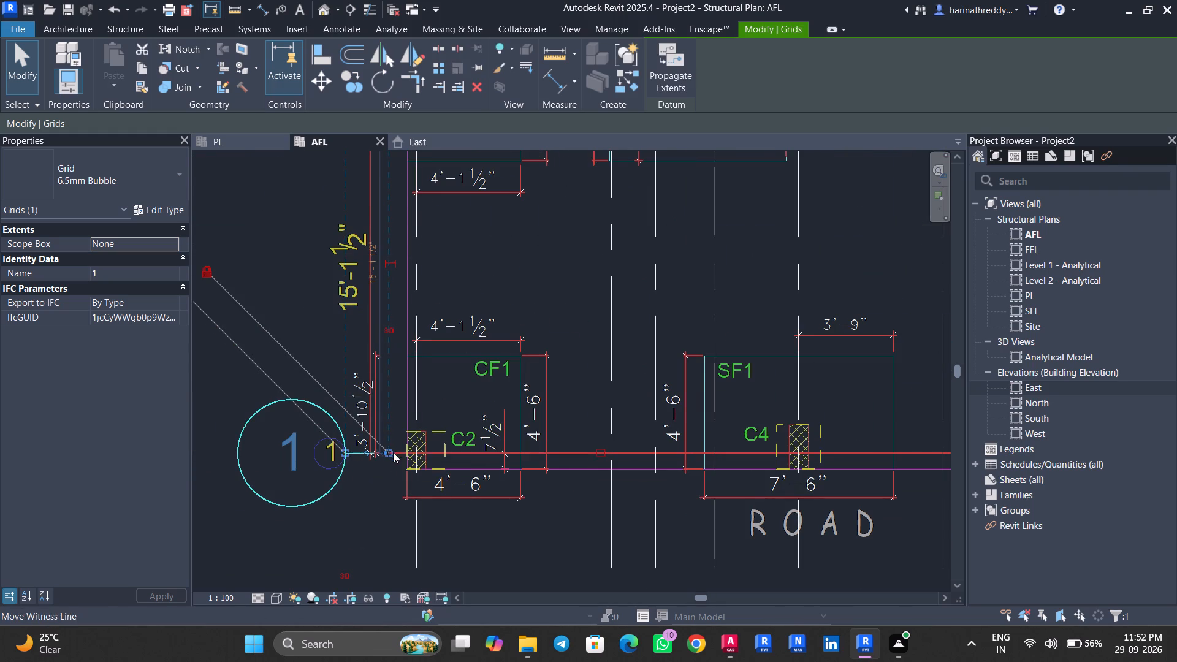
# Extend the free end of grid 1, together with the aligned numbered grids, past grid A into the CF1 footing.
pyautogui.scroll(9, 393, 452)
pyautogui.moveTo(386, 448); pyautogui.dragTo(521, 449)
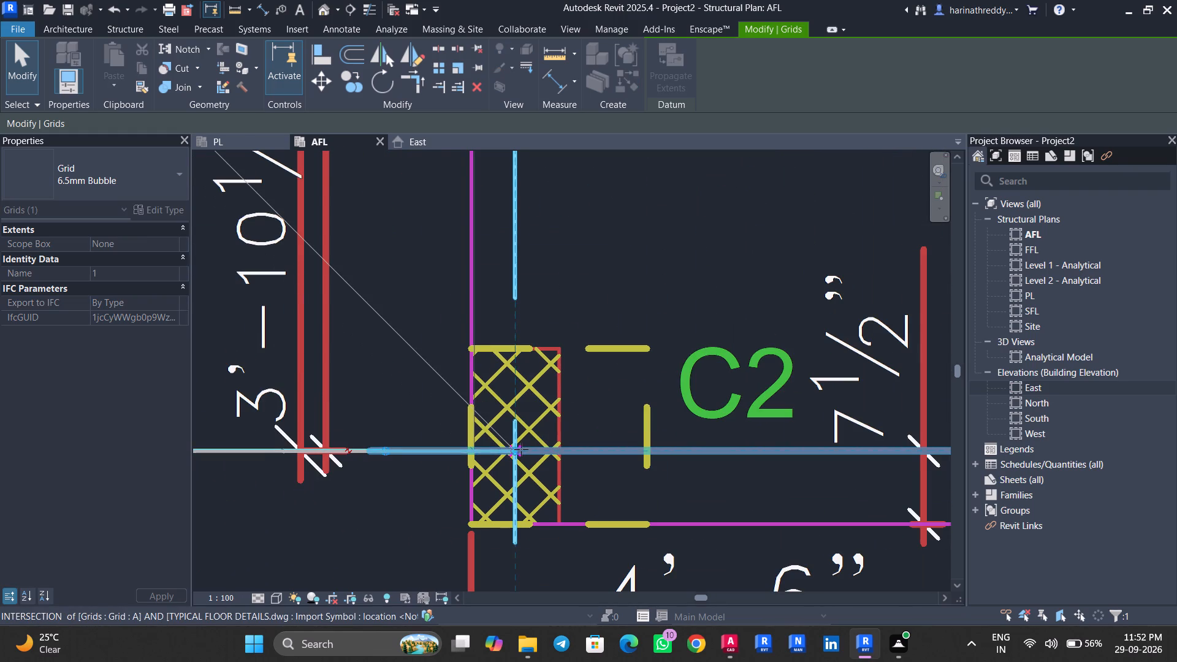
pyautogui.moveTo(521, 449); pyautogui.dragTo(870, 443)
pyautogui.scroll(-9, 870, 443)
pyautogui.scroll(1, 870, 443)
pyautogui.moveTo(872, 469); pyautogui.dragTo(668, 511, button='middle')
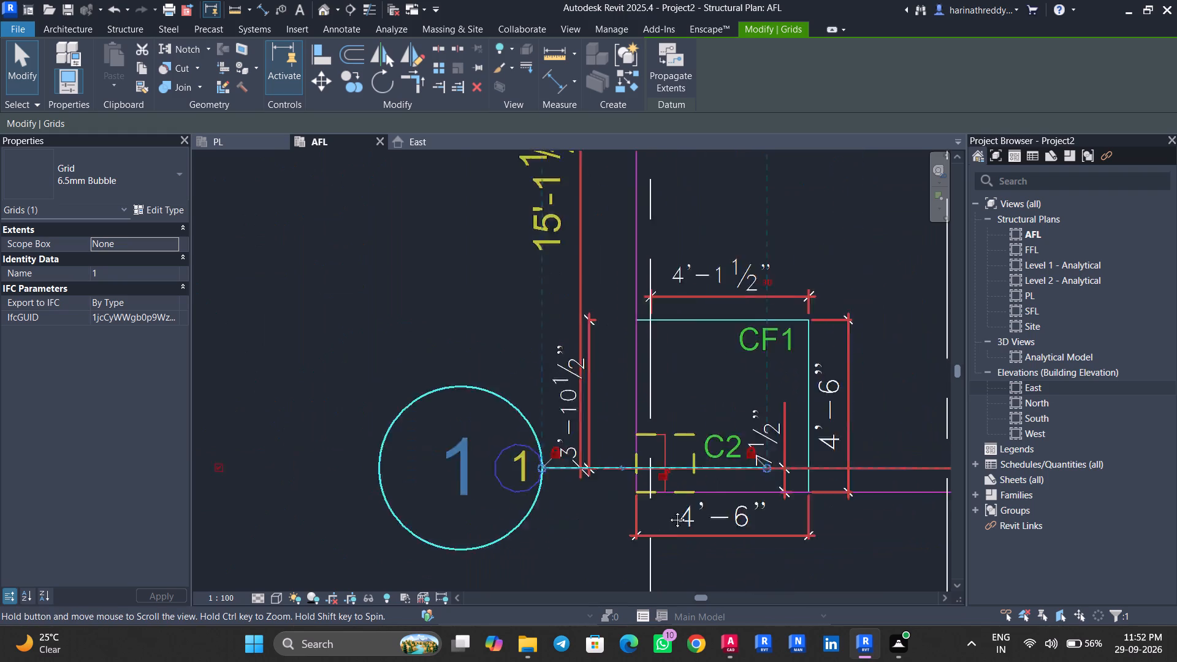
pyautogui.moveTo(668, 511); pyautogui.dragTo(456, 542, button='middle')
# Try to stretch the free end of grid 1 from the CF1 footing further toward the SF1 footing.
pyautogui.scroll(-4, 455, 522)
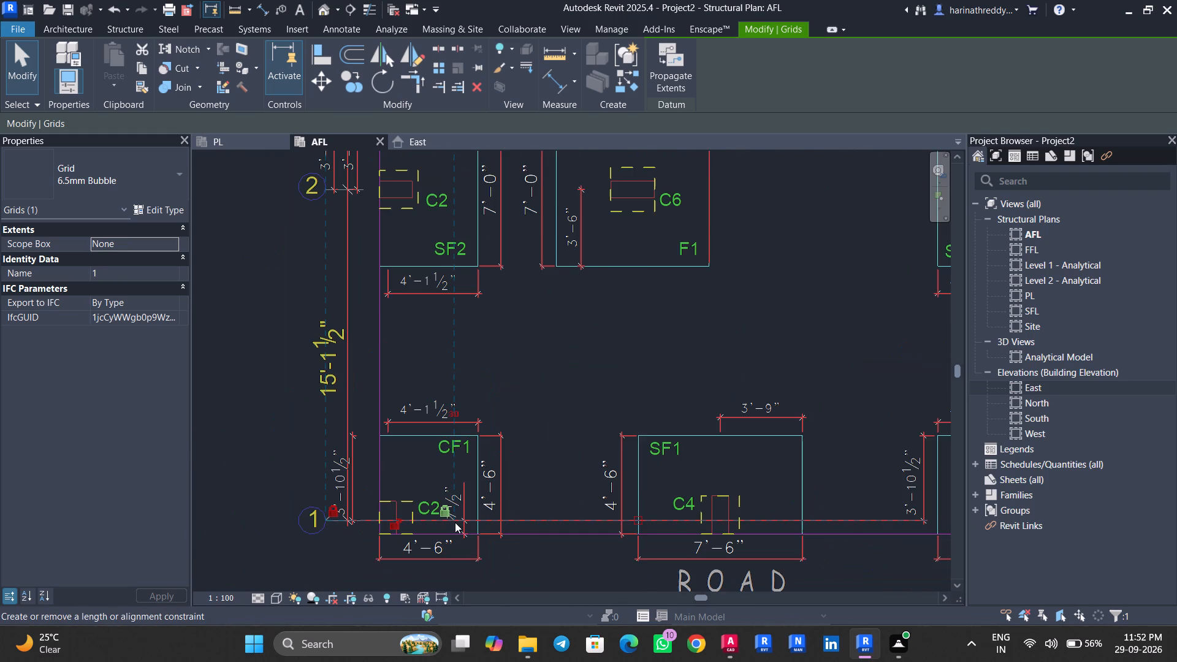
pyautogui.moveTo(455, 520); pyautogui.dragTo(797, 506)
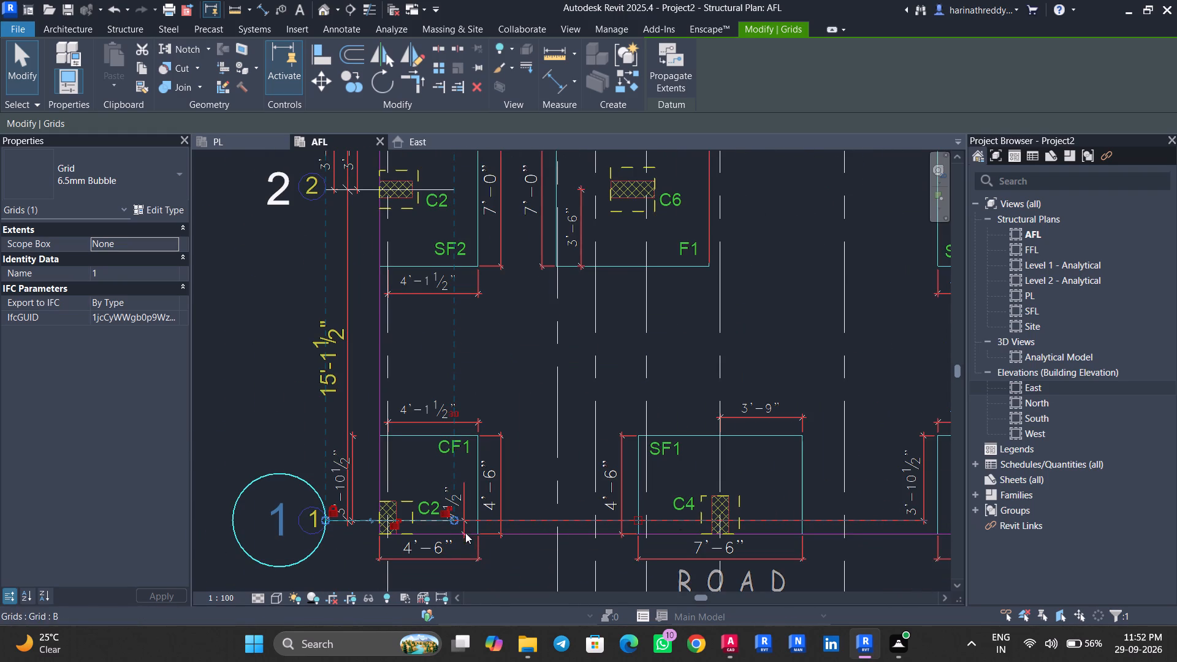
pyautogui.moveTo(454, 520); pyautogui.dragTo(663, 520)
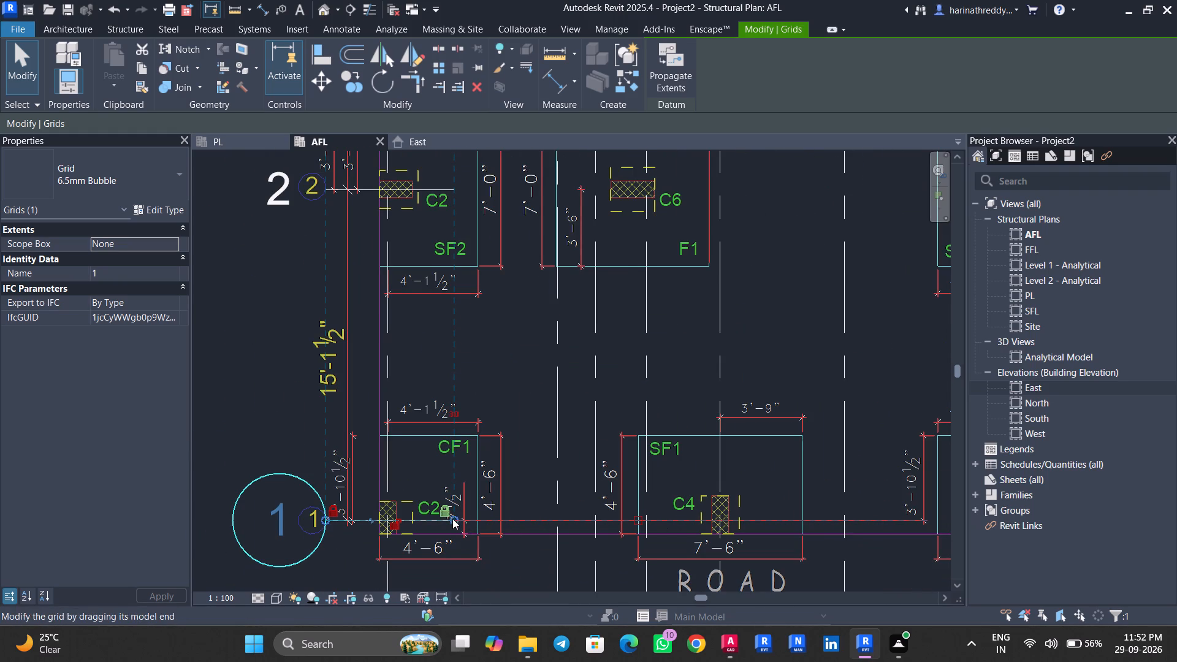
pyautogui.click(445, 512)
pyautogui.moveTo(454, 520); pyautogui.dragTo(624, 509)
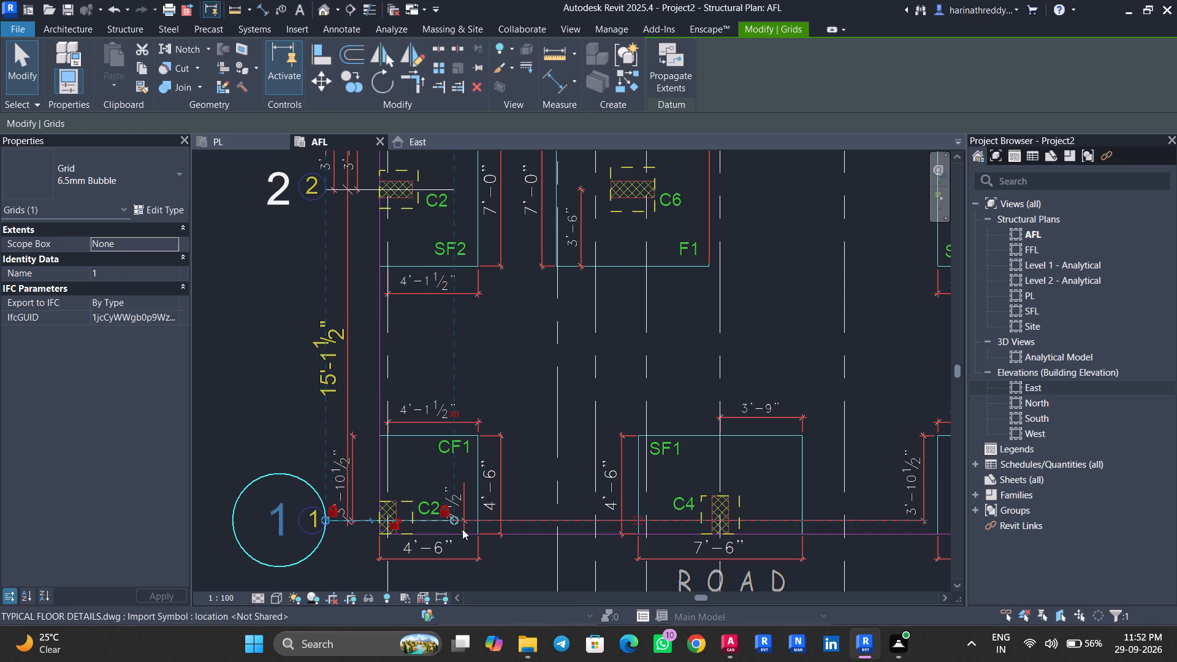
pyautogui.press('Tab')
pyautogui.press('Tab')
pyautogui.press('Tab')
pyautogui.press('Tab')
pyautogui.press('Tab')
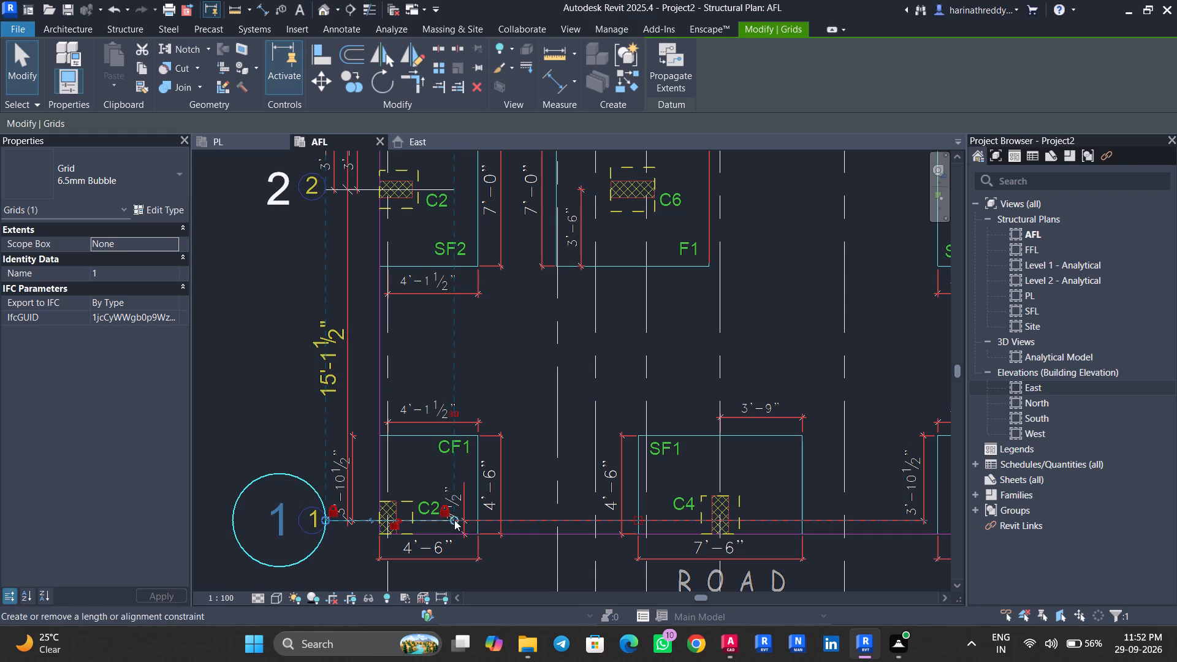
# Extend the aligned free ends of grids 1 to 7 across the footing layout to just beyond grid H.
pyautogui.moveTo(454, 520); pyautogui.dragTo(882, 511)
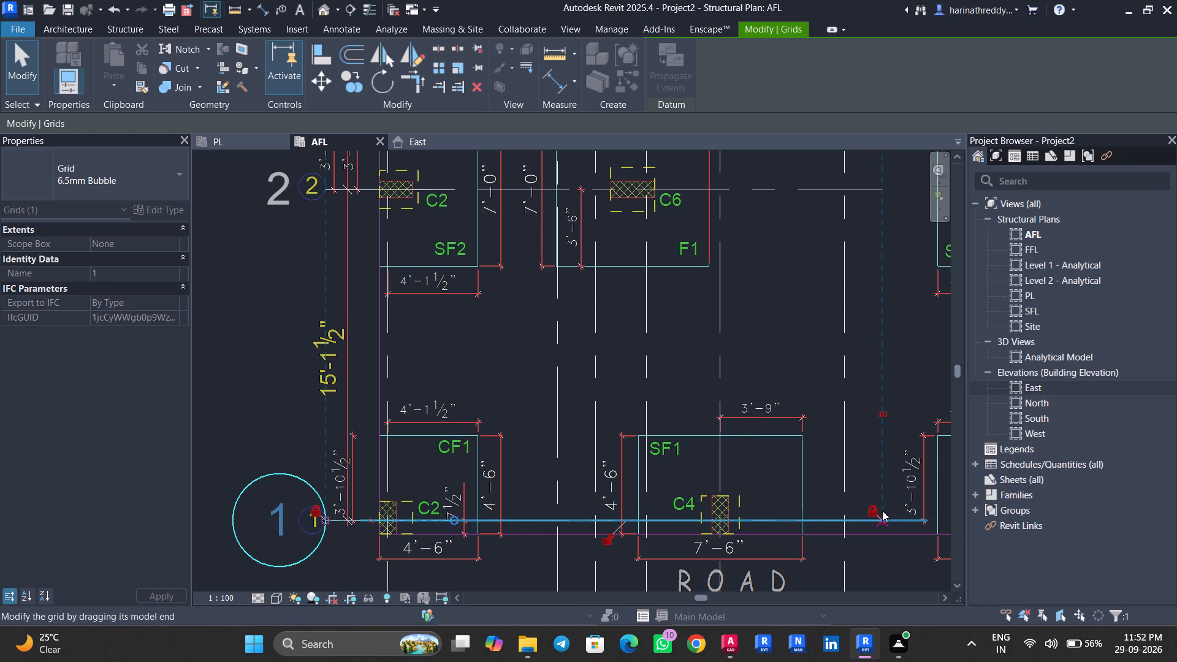
pyautogui.moveTo(882, 511); pyautogui.dragTo(375, 506, button='middle')
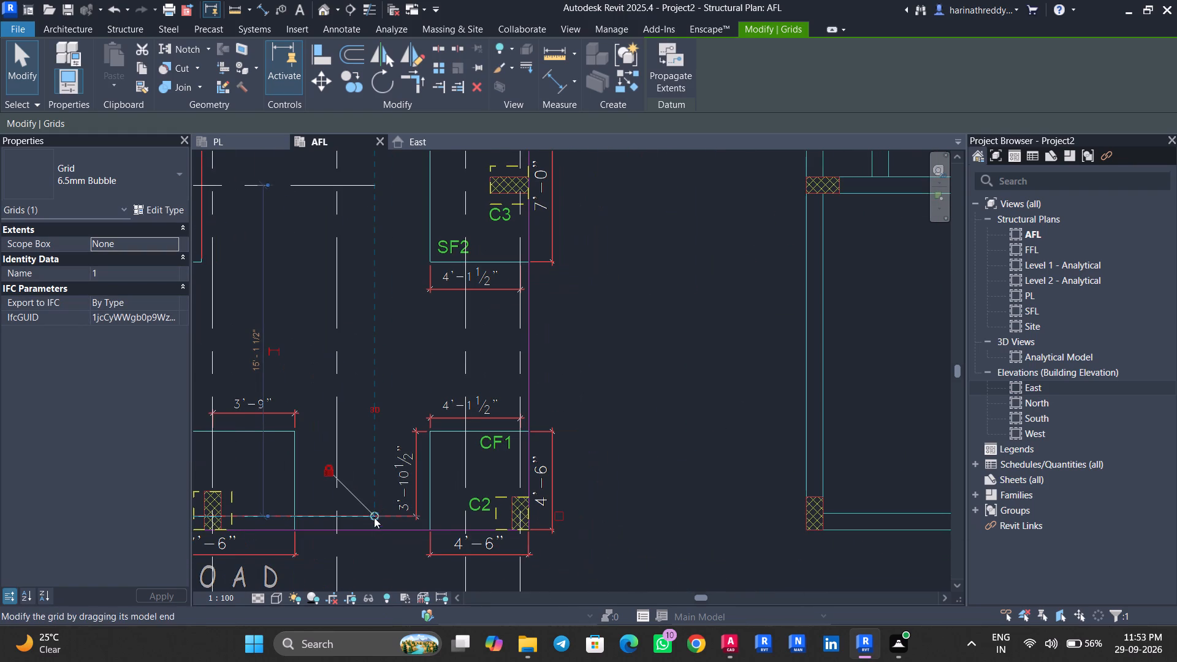
pyautogui.moveTo(373, 517); pyautogui.dragTo(679, 530)
pyautogui.press('Escape')
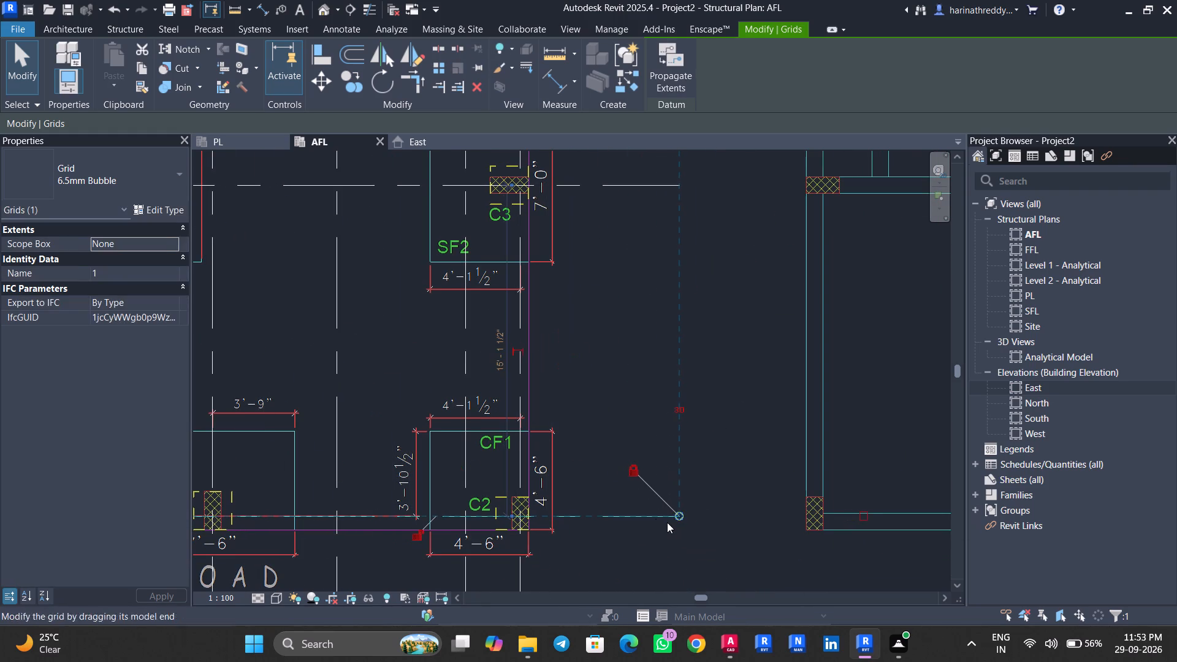
pyautogui.press('Escape')
pyautogui.press('Escape')
pyautogui.scroll(-3, 586, 442)
pyautogui.scroll(1, 586, 442)
pyautogui.scroll(-9, 586, 442)
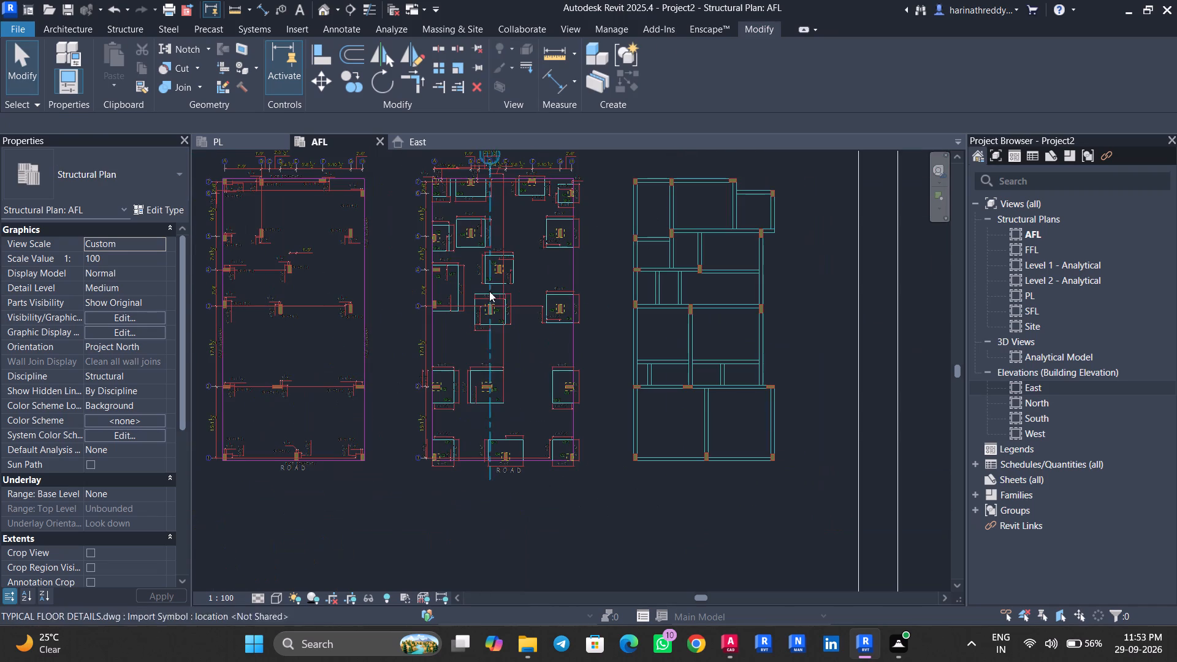
pyautogui.moveTo(385, 283); pyautogui.dragTo(399, 378, button='middle')
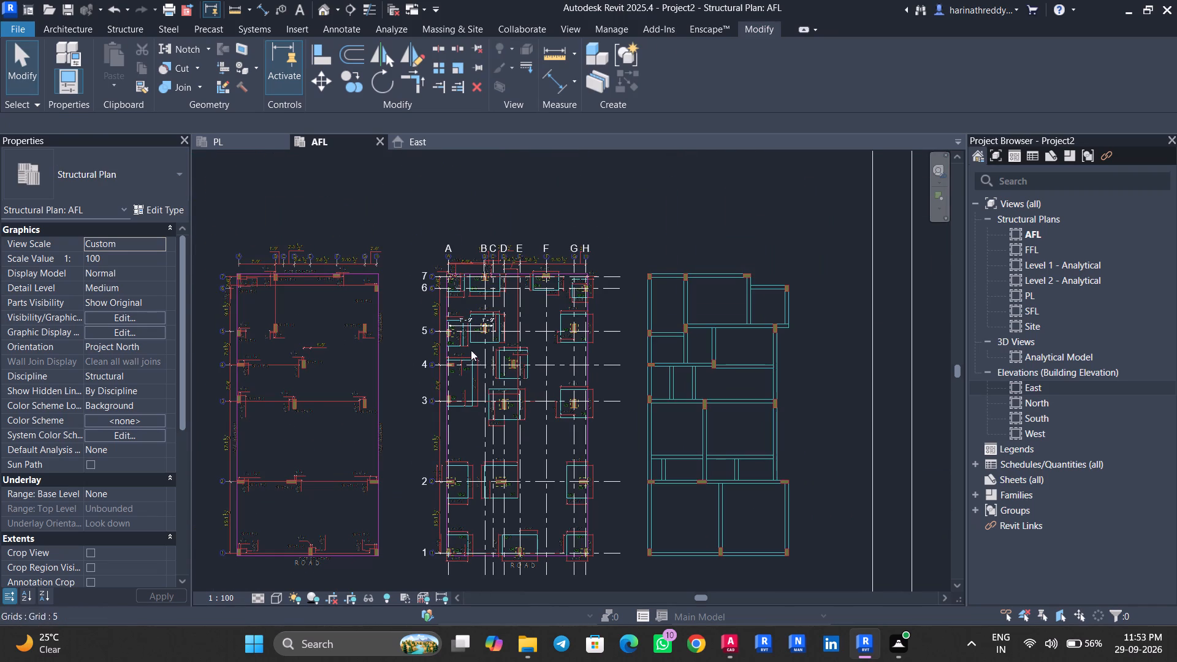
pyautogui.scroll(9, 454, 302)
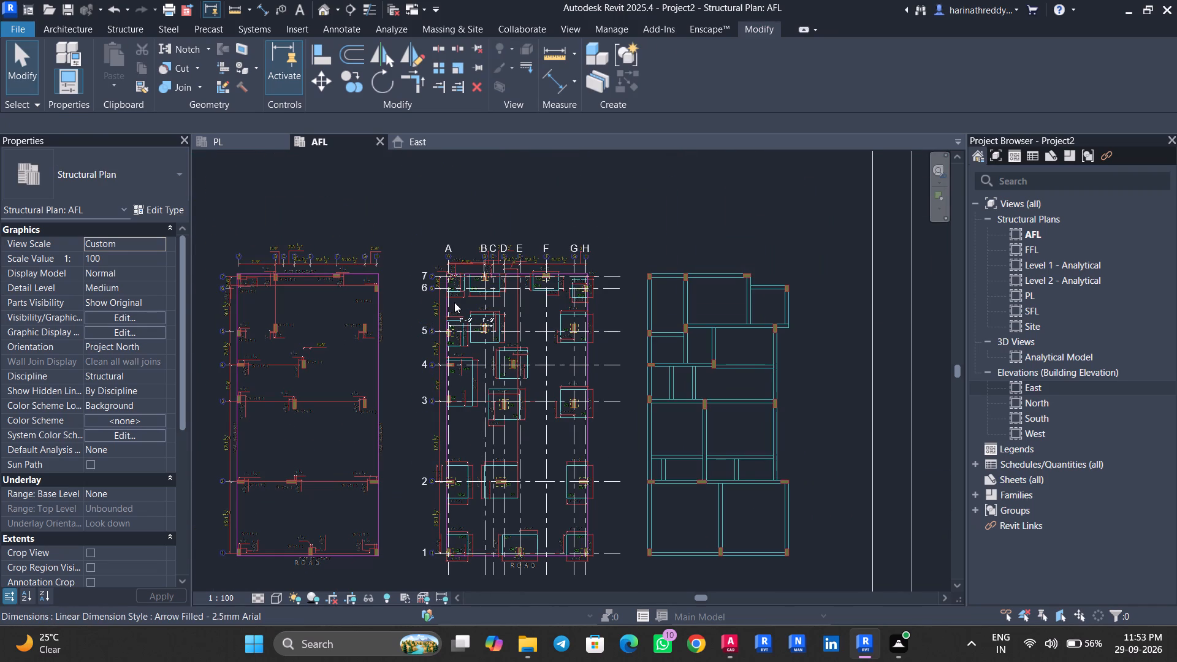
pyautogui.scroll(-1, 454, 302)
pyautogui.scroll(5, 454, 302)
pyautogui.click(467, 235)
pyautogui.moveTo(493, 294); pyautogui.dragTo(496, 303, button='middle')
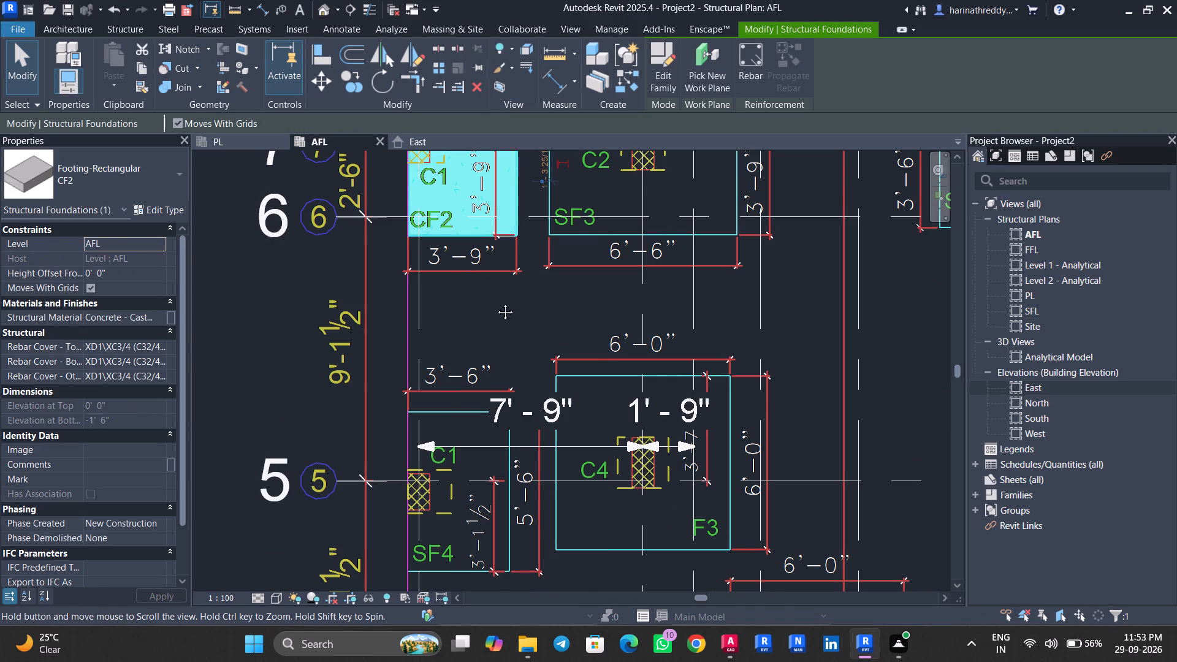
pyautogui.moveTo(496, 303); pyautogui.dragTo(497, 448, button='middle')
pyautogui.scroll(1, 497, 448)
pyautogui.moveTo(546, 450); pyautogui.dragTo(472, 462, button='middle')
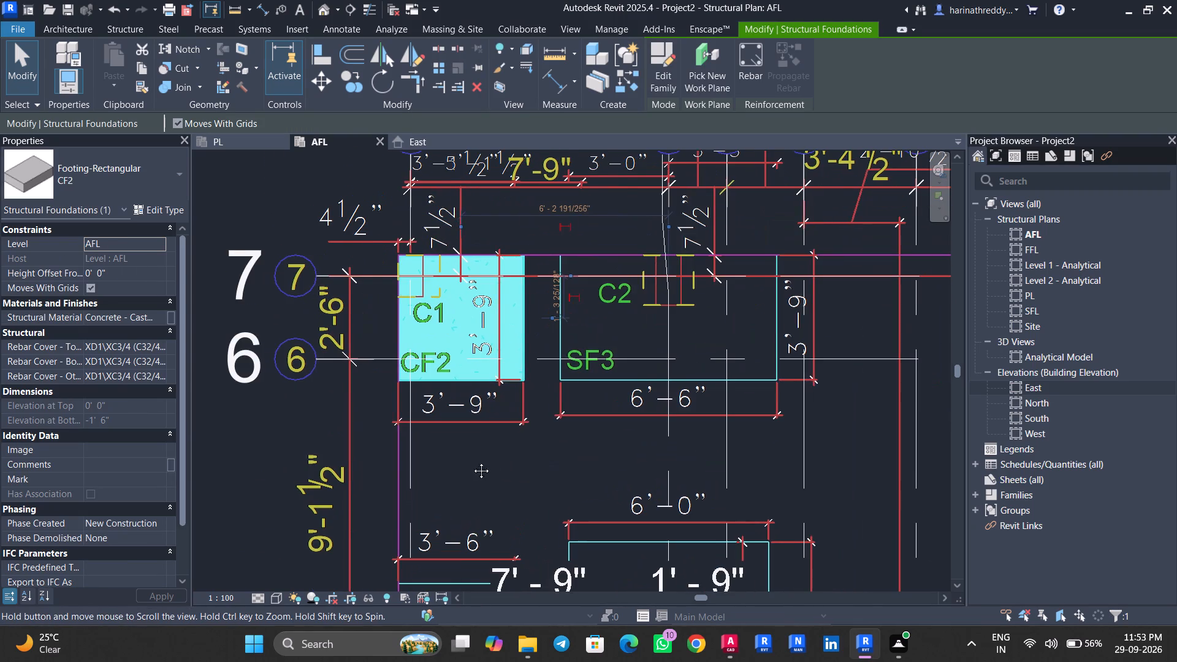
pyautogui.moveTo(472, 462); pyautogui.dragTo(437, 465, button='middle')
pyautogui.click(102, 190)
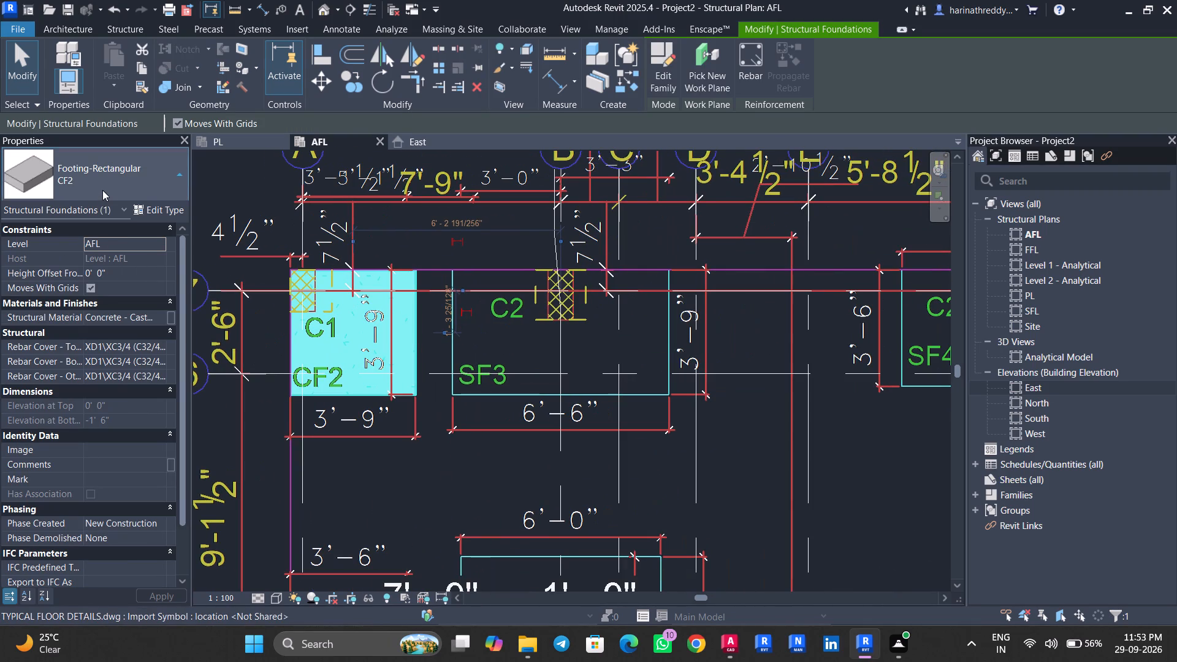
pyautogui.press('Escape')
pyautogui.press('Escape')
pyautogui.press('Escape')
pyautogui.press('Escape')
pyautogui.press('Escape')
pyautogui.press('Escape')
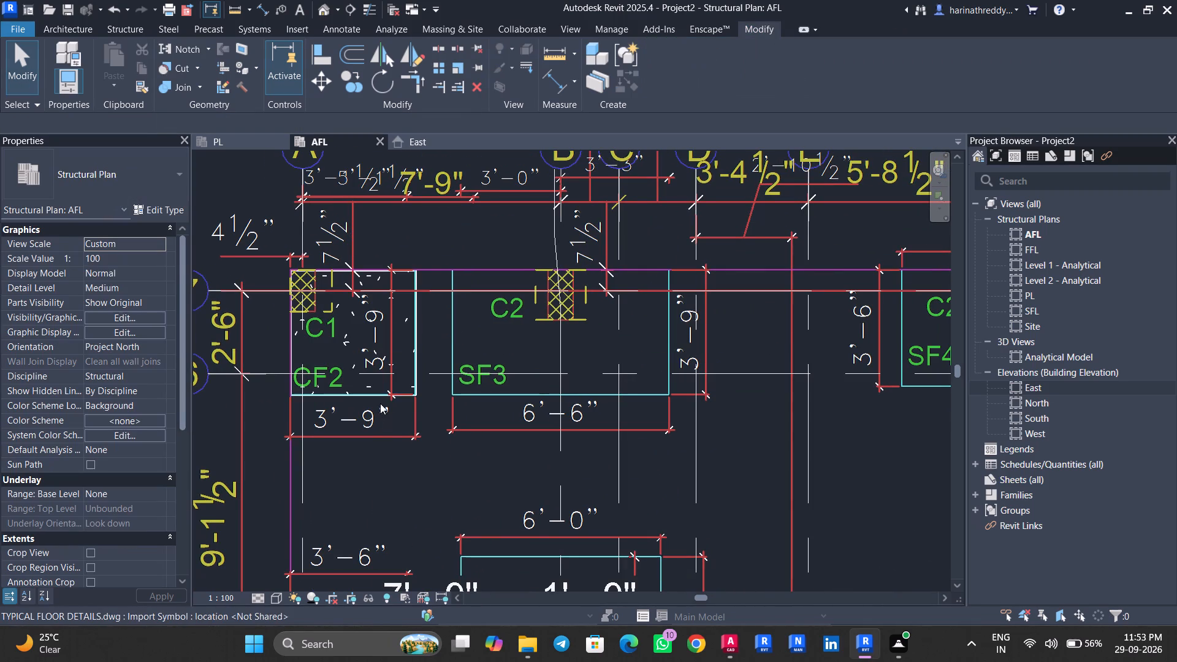
# Place an SF3 rectangular footing, rotated lengthwise, over the SF3 outline around column C2 at grid B.
pyautogui.press('c')
pyautogui.press('m')
pyautogui.click(32, 185)
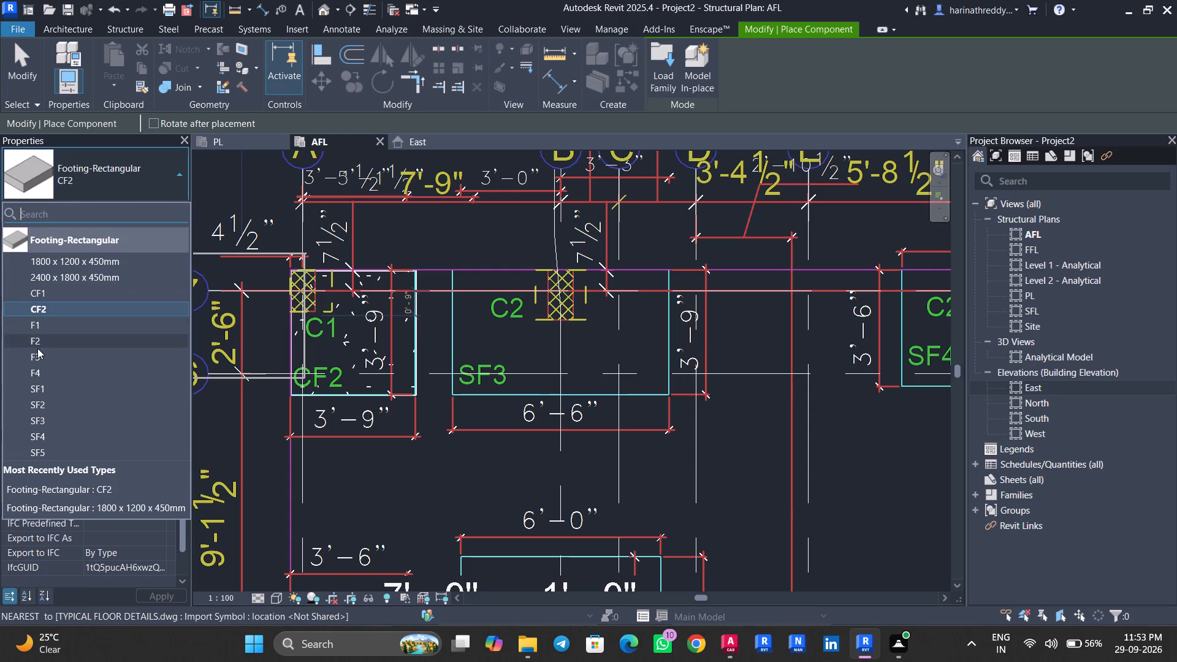
pyautogui.scroll(3, 37, 348)
pyautogui.click(56, 416)
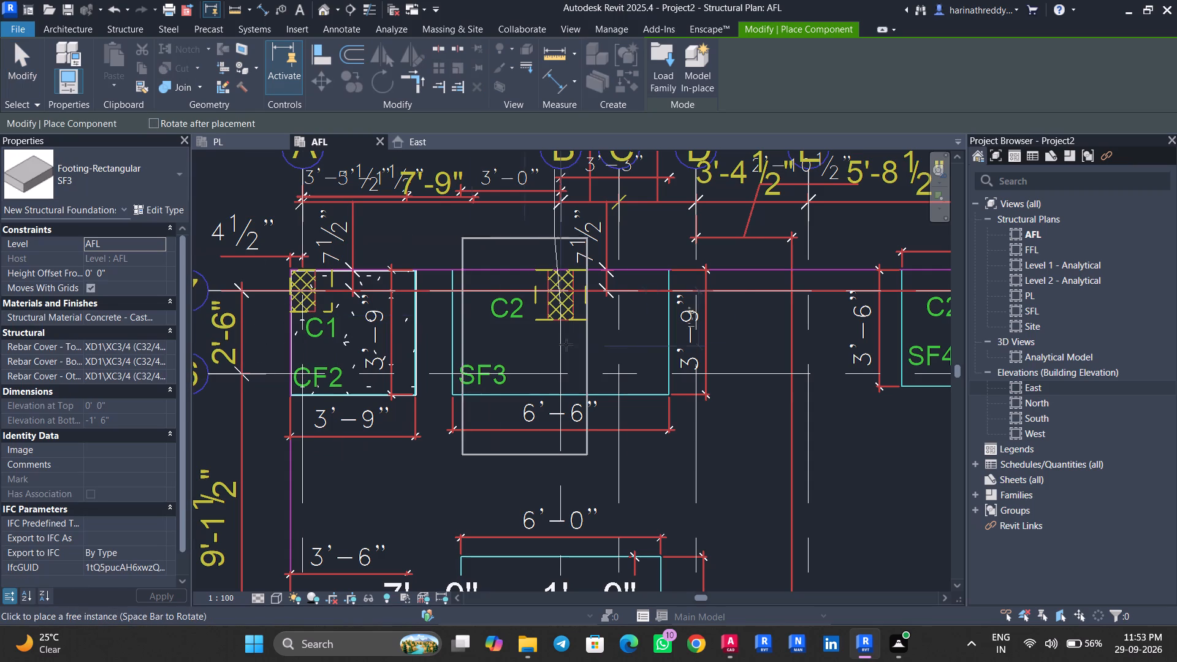
pyautogui.press('space')
pyautogui.scroll(3, 566, 337)
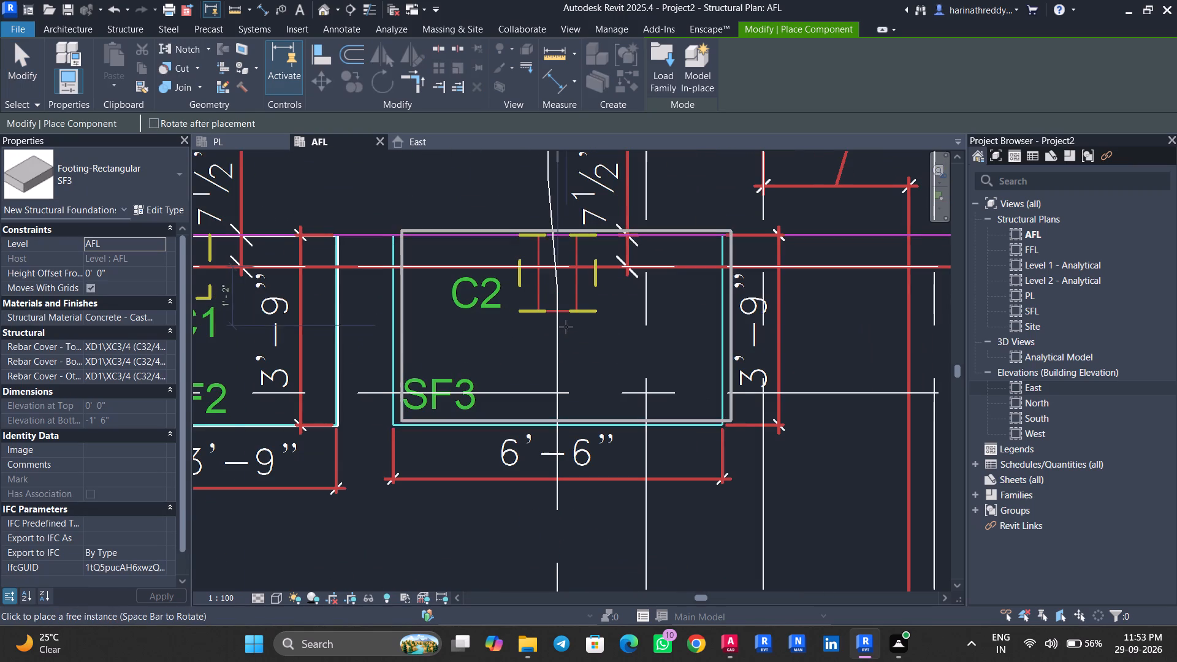
pyautogui.click(557, 328)
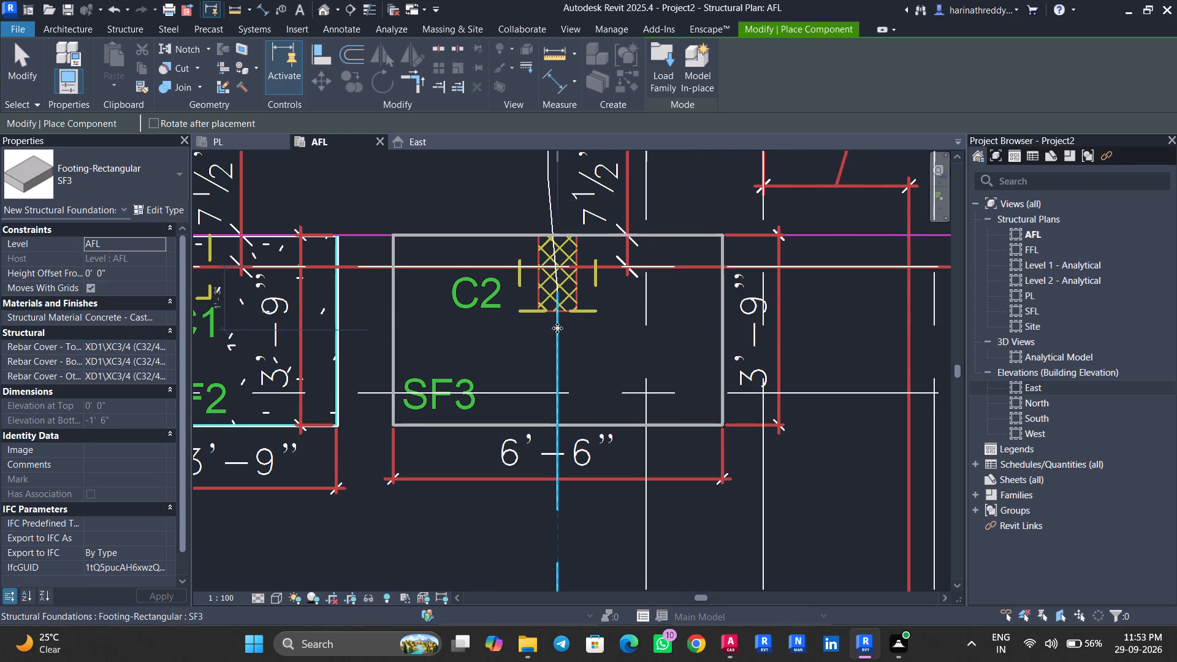
pyautogui.press('Escape')
pyautogui.press('Escape')
pyautogui.press('Escape')
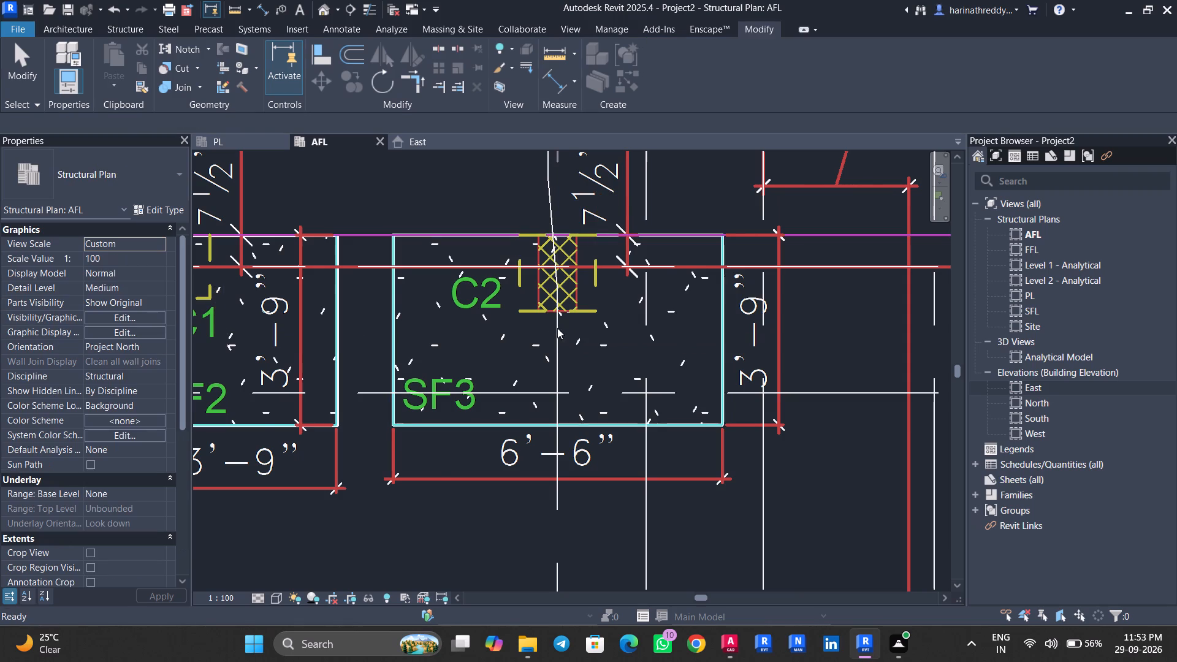
# Place an SF4 rectangular footing, rotated lengthwise, over the SF4 outline around column C2 at grid F.
pyautogui.scroll(-8, 722, 492)
pyautogui.moveTo(742, 498); pyautogui.dragTo(544, 438, button='middle')
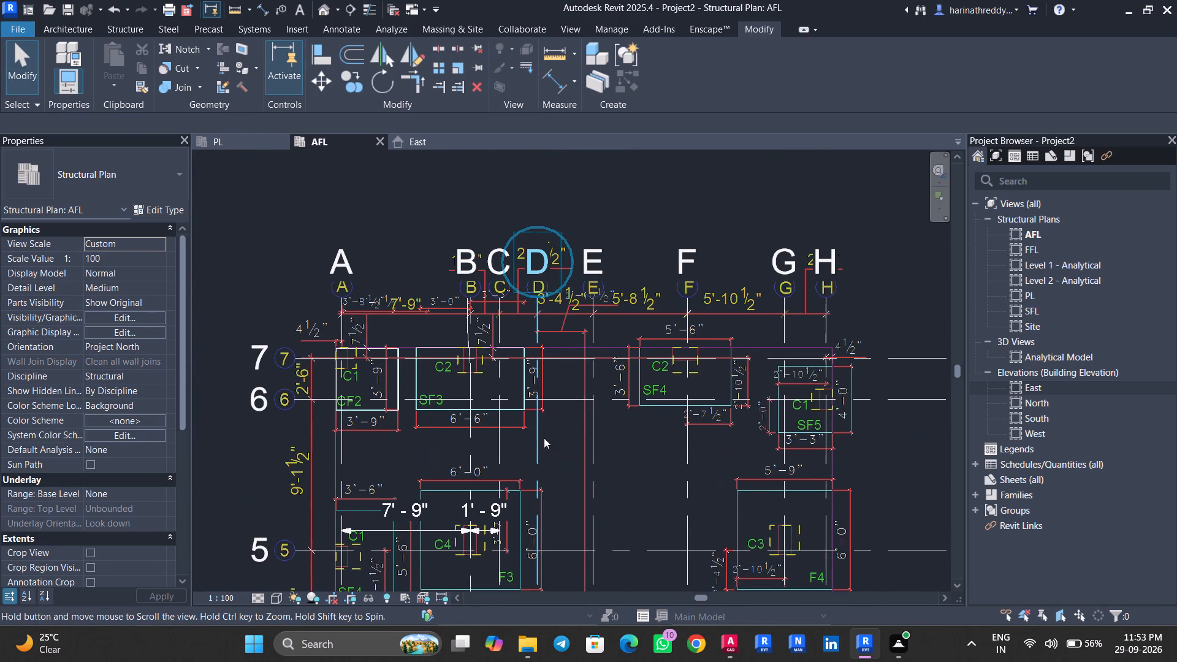
pyautogui.scroll(3, 666, 430)
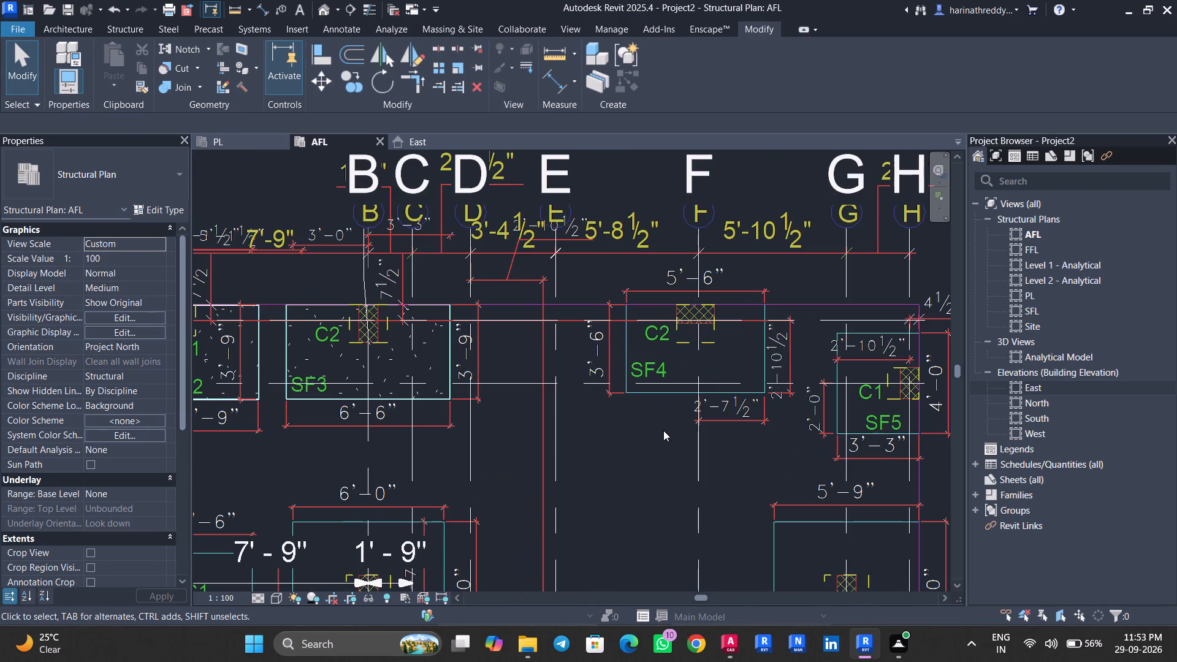
pyautogui.write('CM')
pyautogui.click(90, 170)
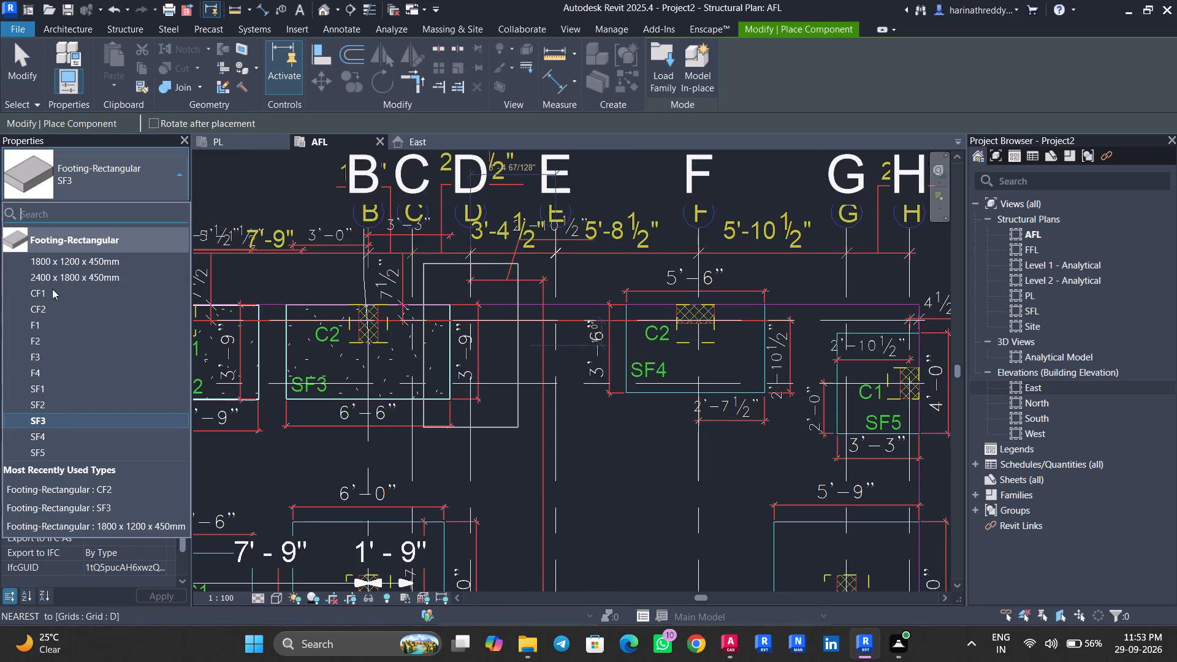
pyautogui.click(56, 440)
pyautogui.scroll(6, 687, 346)
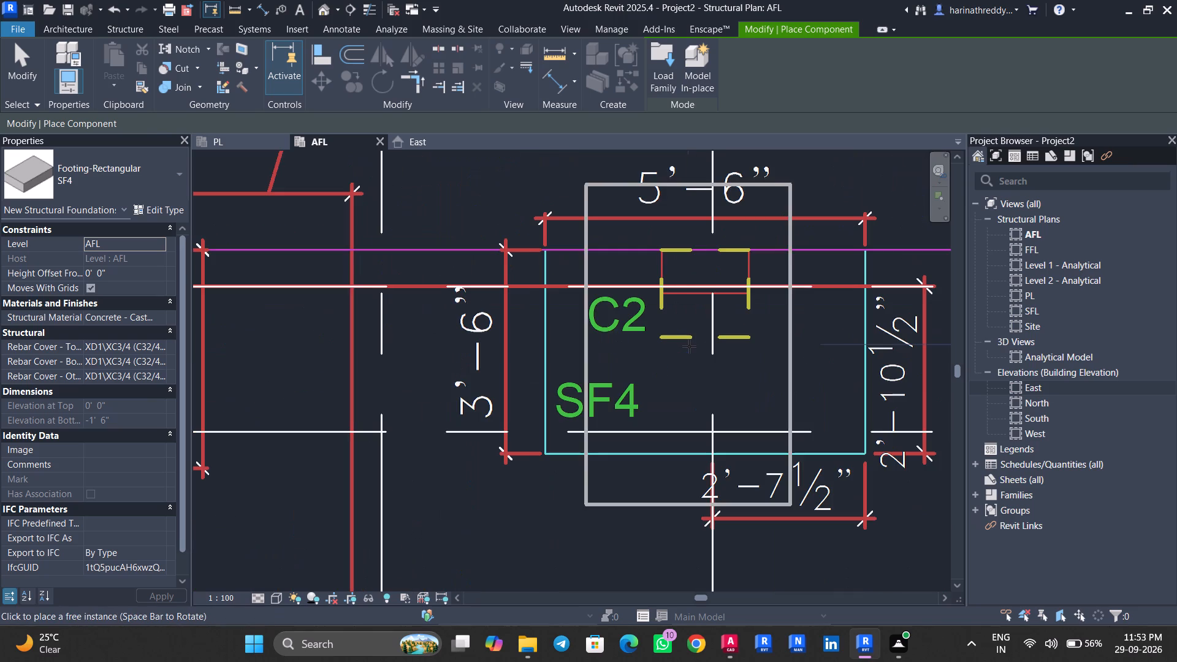
pyautogui.press('space')
pyautogui.scroll(2, 706, 350)
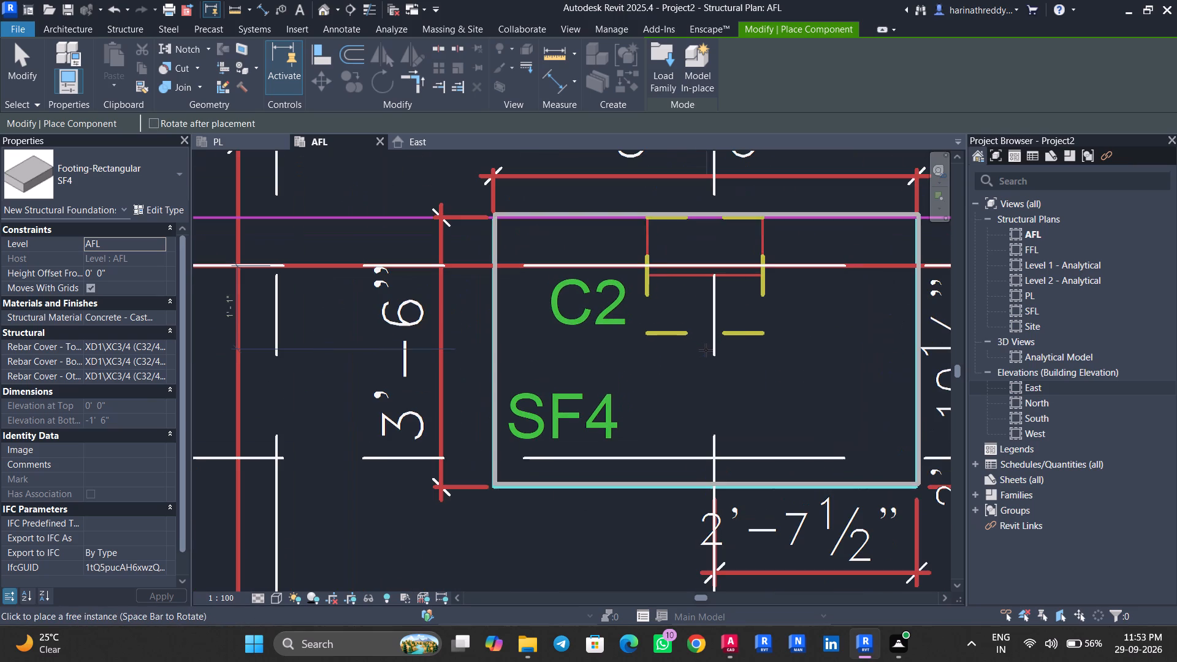
pyautogui.scroll(2, 704, 352)
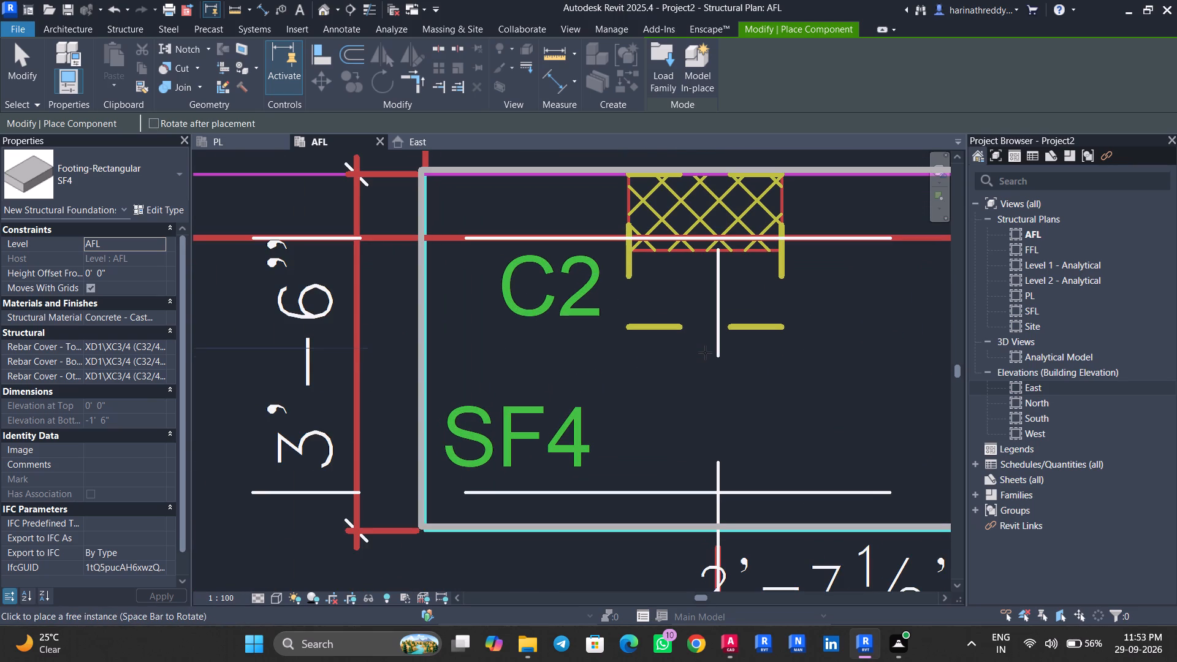
pyautogui.press('Escape')
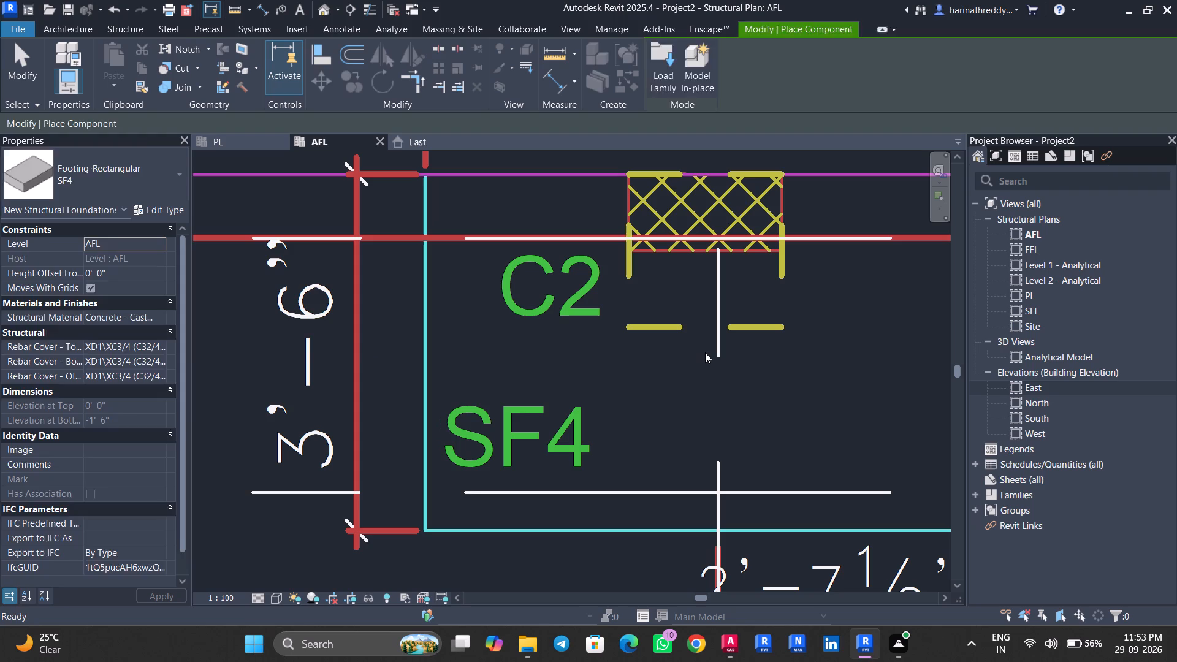
pyautogui.write('CM')
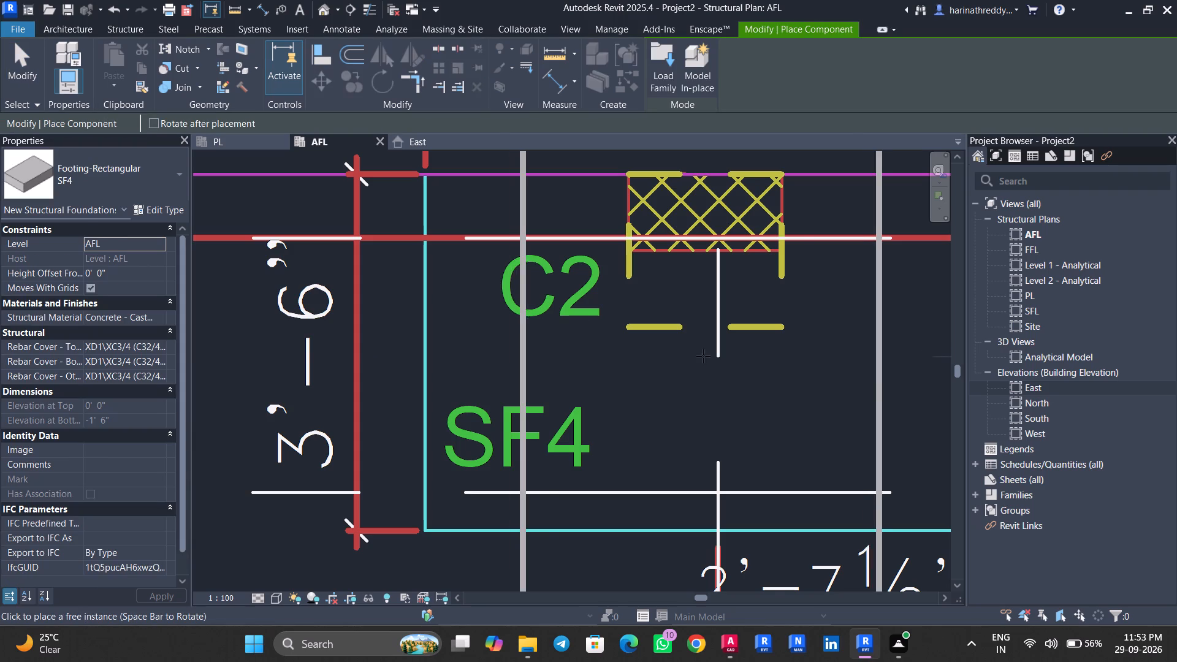
pyautogui.scroll(-5, 593, 358)
pyautogui.press('space')
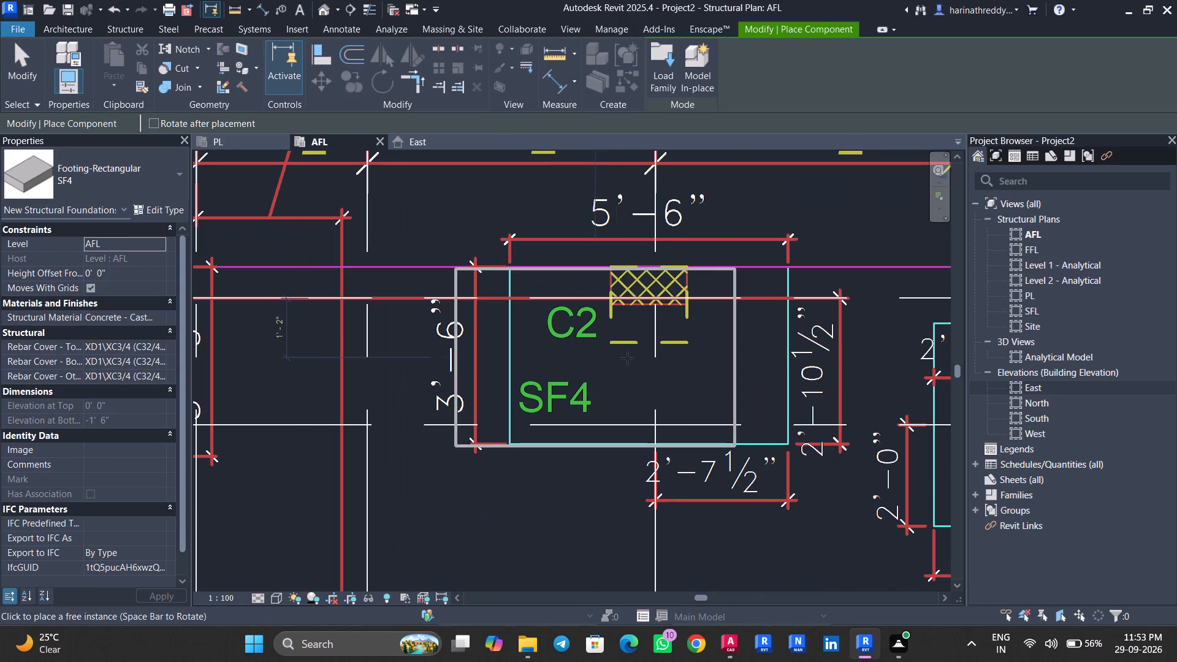
pyautogui.scroll(3, 633, 358)
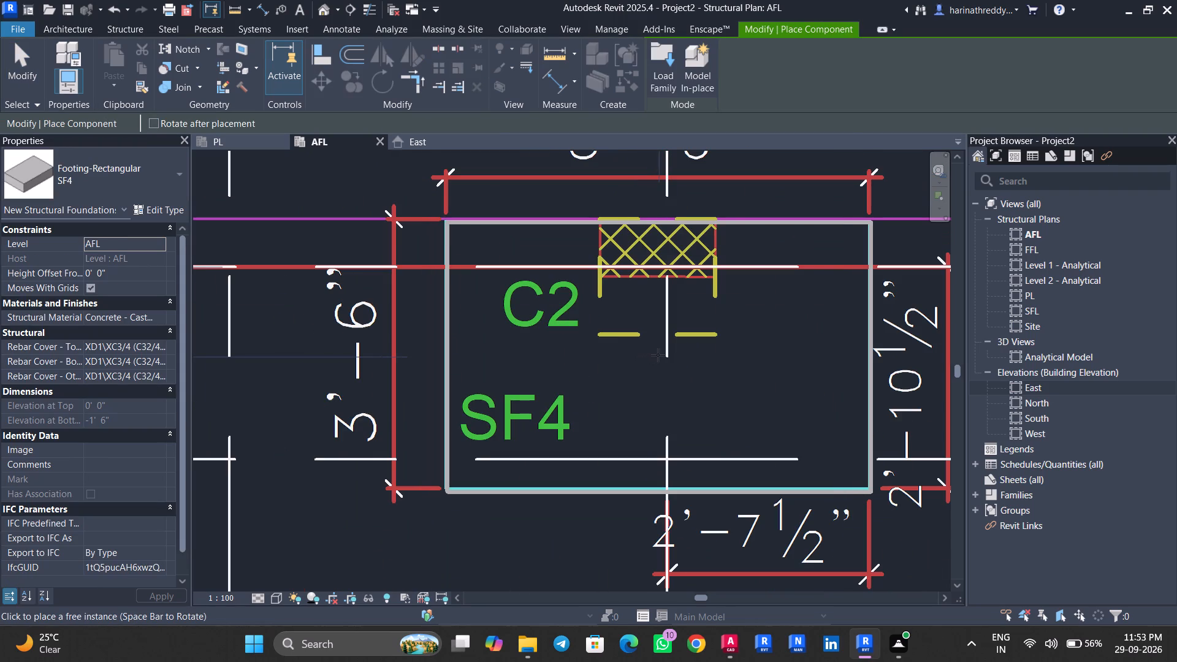
pyautogui.click(645, 356)
pyautogui.press('Escape')
pyautogui.press('Escape')
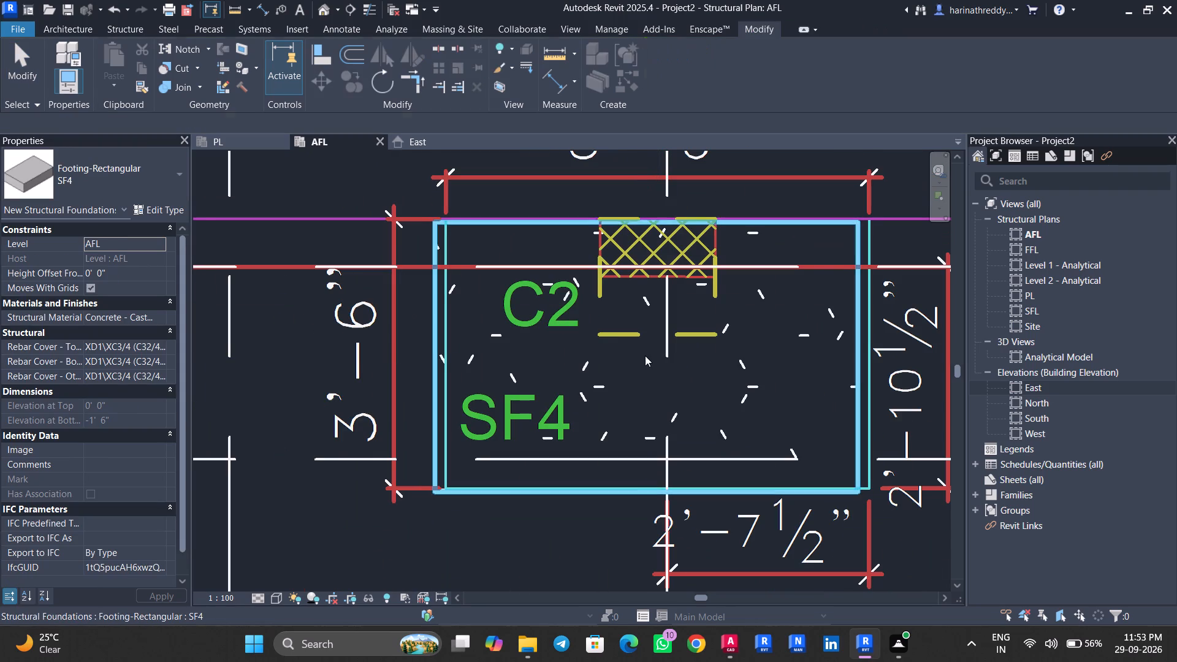
pyautogui.press('Escape')
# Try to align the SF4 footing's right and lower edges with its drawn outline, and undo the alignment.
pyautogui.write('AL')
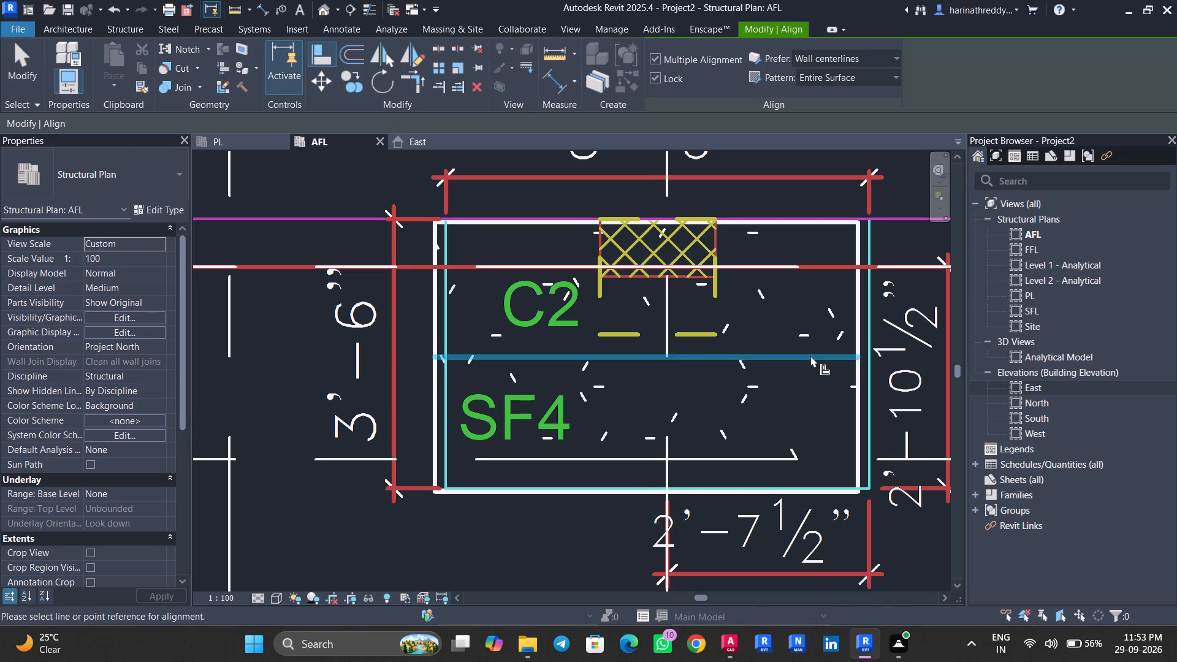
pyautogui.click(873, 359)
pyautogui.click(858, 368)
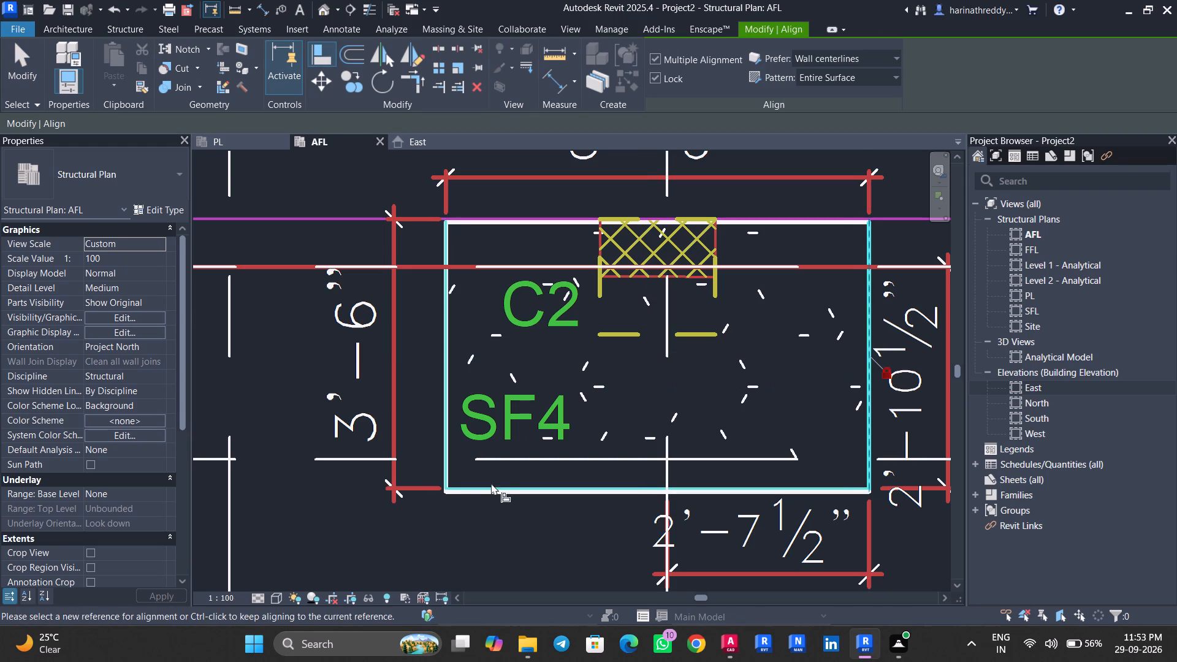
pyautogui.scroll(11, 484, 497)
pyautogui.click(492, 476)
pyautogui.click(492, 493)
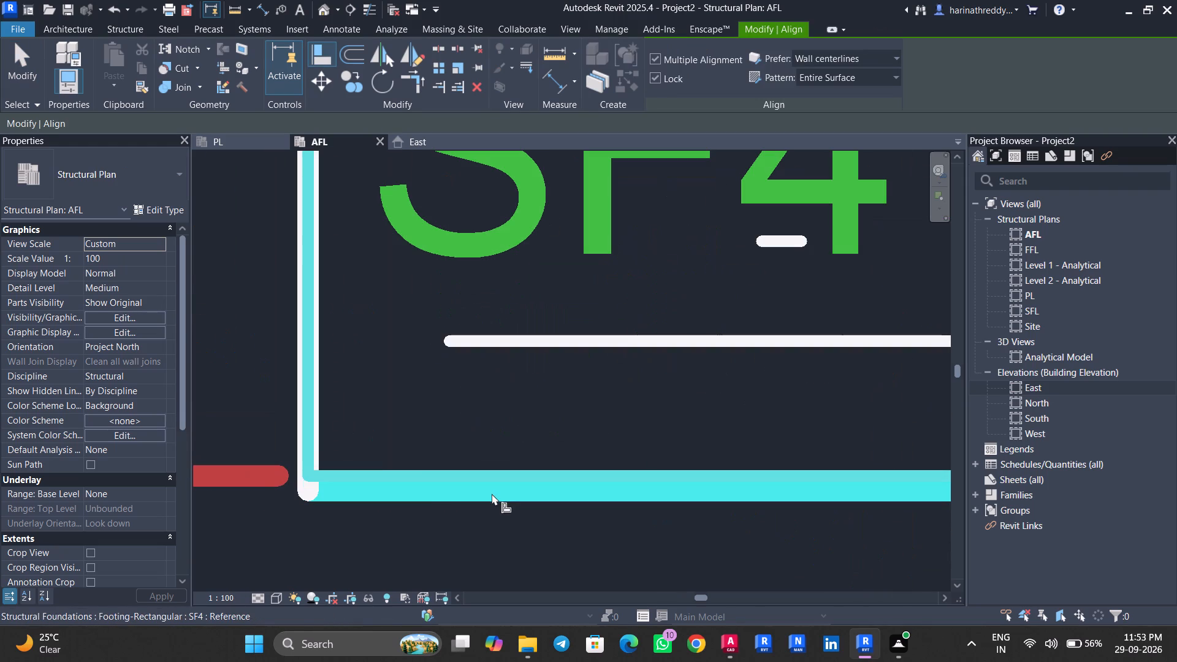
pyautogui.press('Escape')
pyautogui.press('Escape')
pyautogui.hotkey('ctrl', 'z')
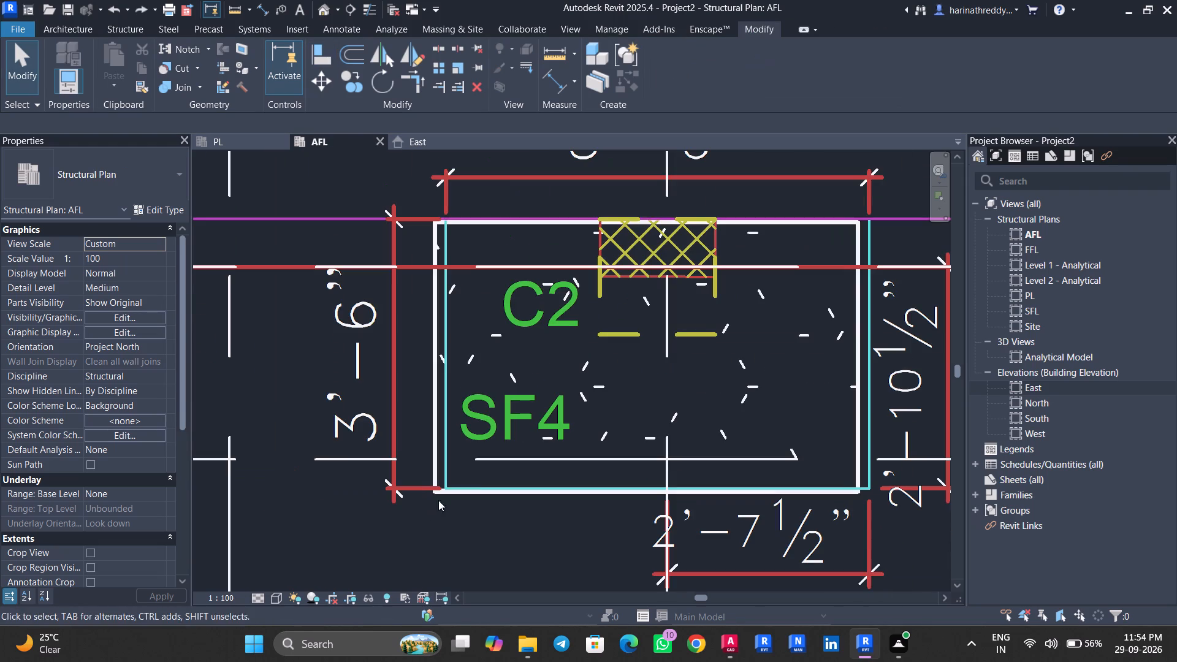
# Align the left edge of the SF4 footing at grid F with the left line of its drawn outline.
pyautogui.scroll(3, 525, 467)
pyautogui.click(433, 495)
pyautogui.press('Escape')
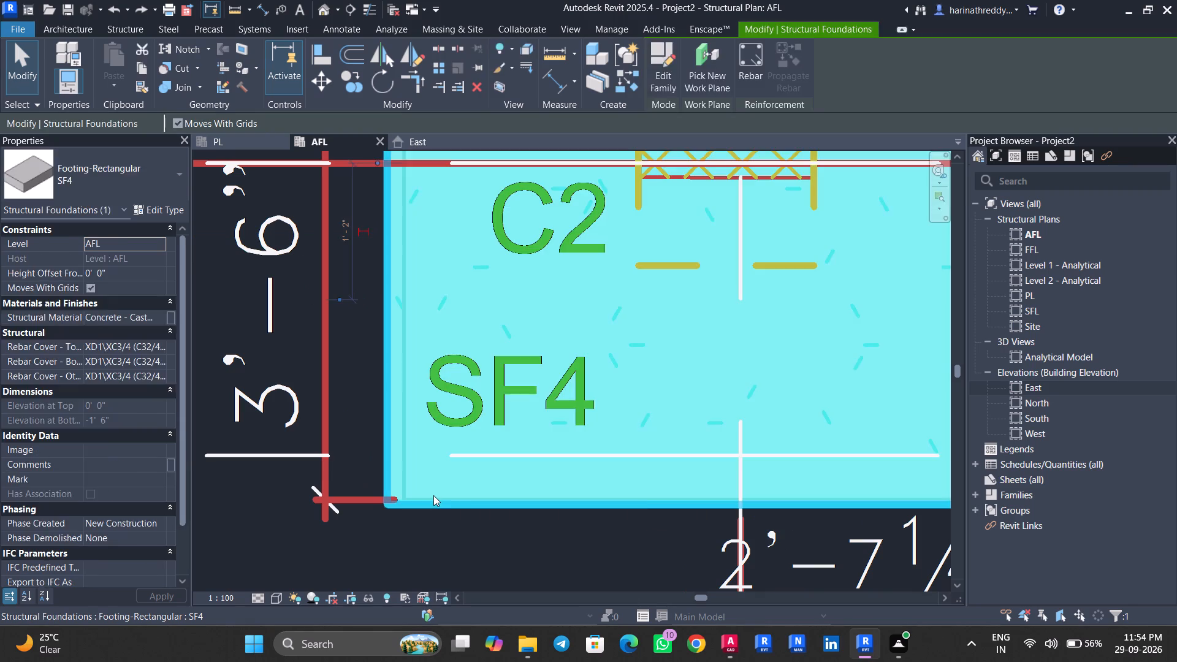
pyautogui.press('Escape')
pyautogui.scroll(3, 428, 528)
pyautogui.write('AL')
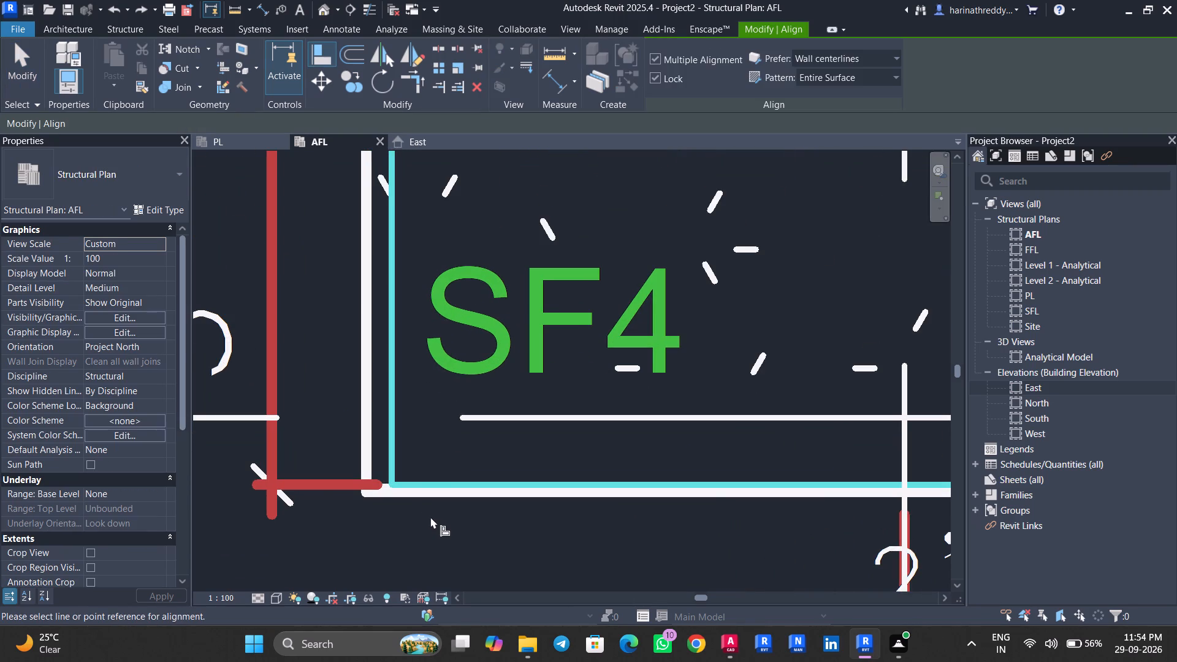
pyautogui.click(397, 407)
pyautogui.click(365, 406)
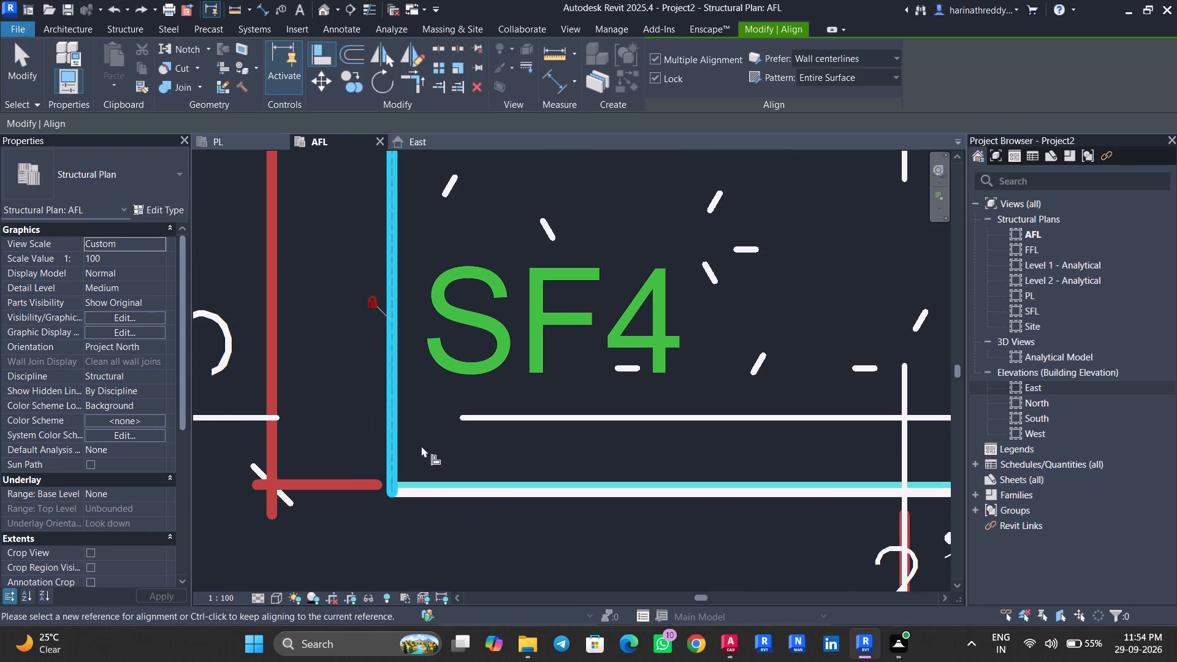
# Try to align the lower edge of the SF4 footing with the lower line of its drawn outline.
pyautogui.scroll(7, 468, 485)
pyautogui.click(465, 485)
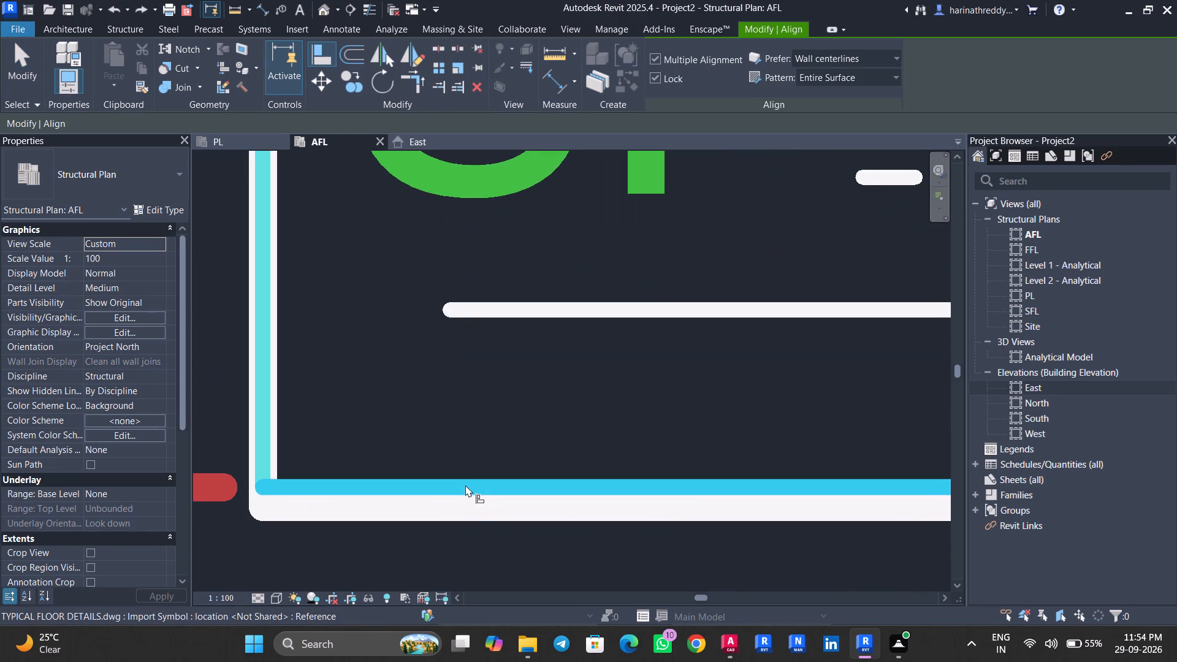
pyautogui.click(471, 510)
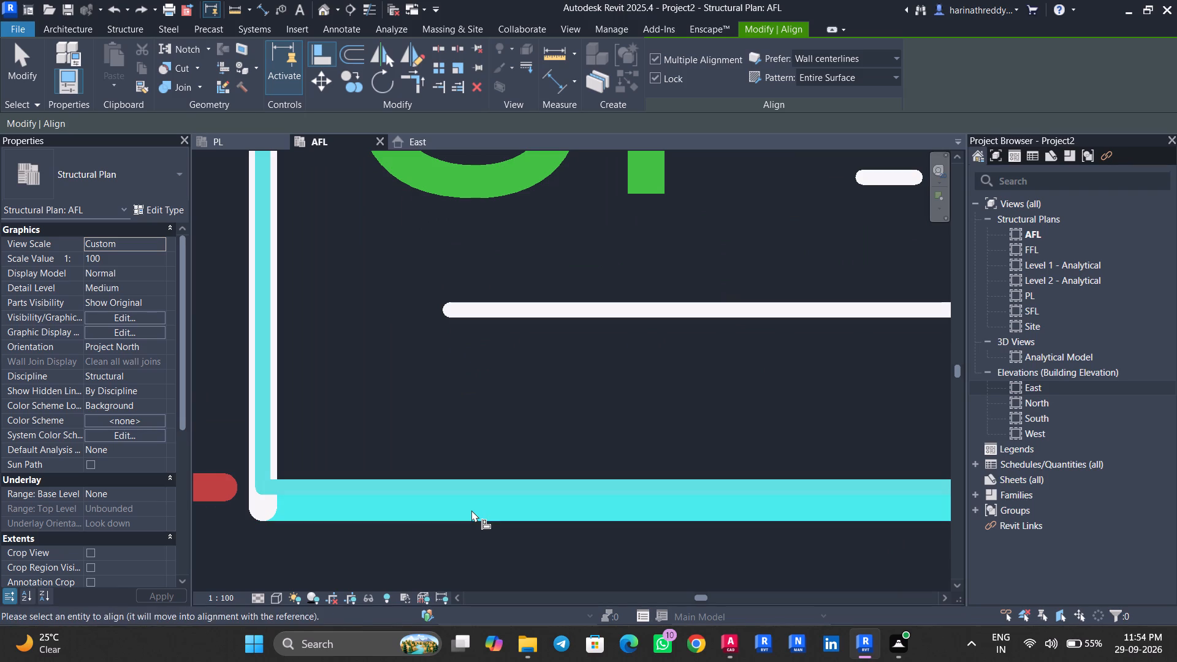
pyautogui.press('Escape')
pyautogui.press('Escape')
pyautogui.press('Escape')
# Nudge the SF4 footing slightly upward in plan so it sits on its drawn outline at grid F.
pyautogui.click(457, 505)
pyautogui.scroll(-12, 455, 522)
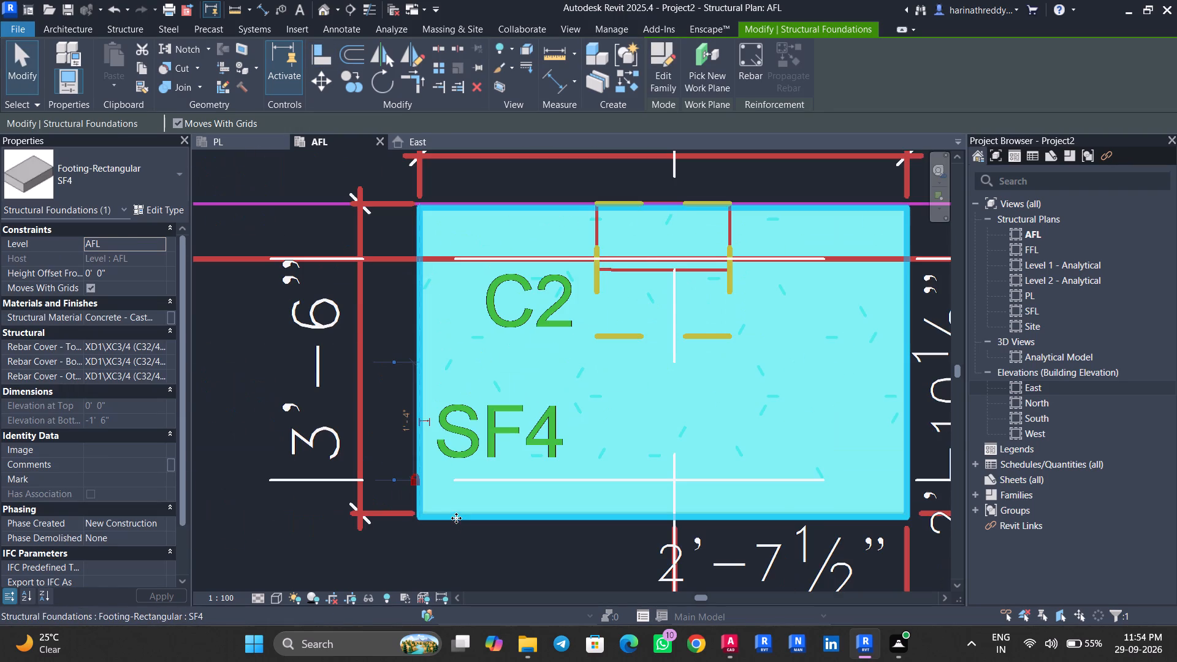
pyautogui.scroll(5, 576, 225)
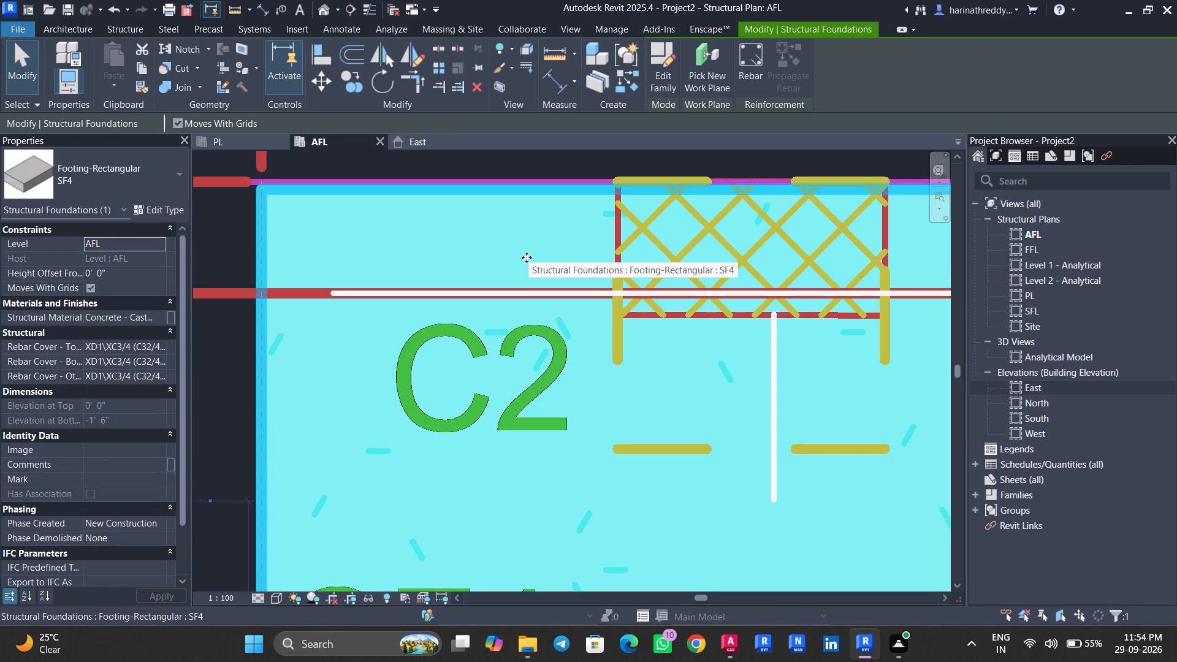
pyautogui.press('Up')
pyautogui.press('Up')
pyautogui.press('Down')
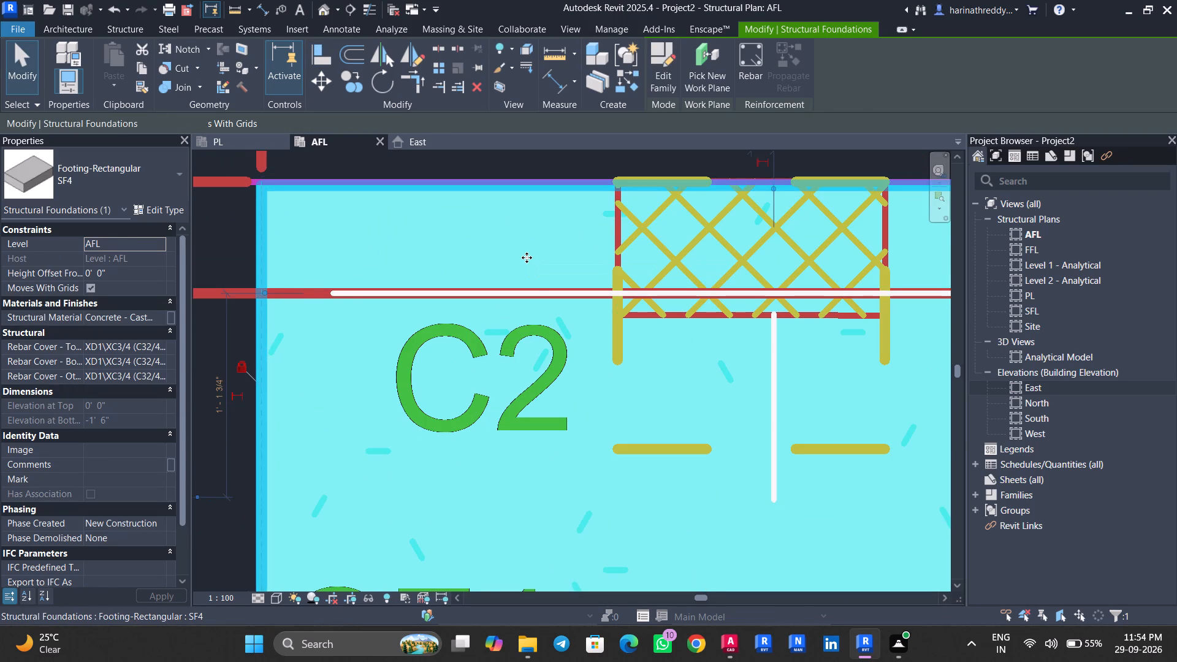
pyautogui.scroll(-3, 527, 257)
pyautogui.moveTo(448, 545); pyautogui.dragTo(457, 337, button='middle')
pyautogui.scroll(10, 457, 395)
pyautogui.press('Escape')
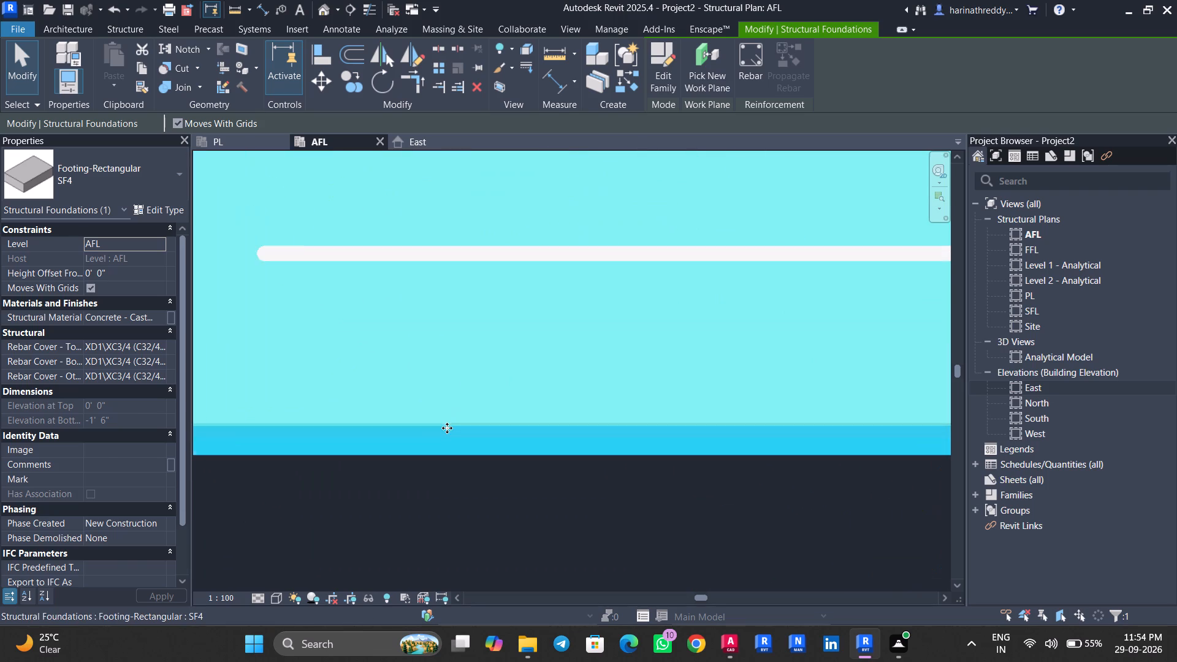
pyautogui.press('Escape')
pyautogui.scroll(-20, 436, 422)
pyautogui.moveTo(370, 443); pyautogui.dragTo(582, 455, button='middle')
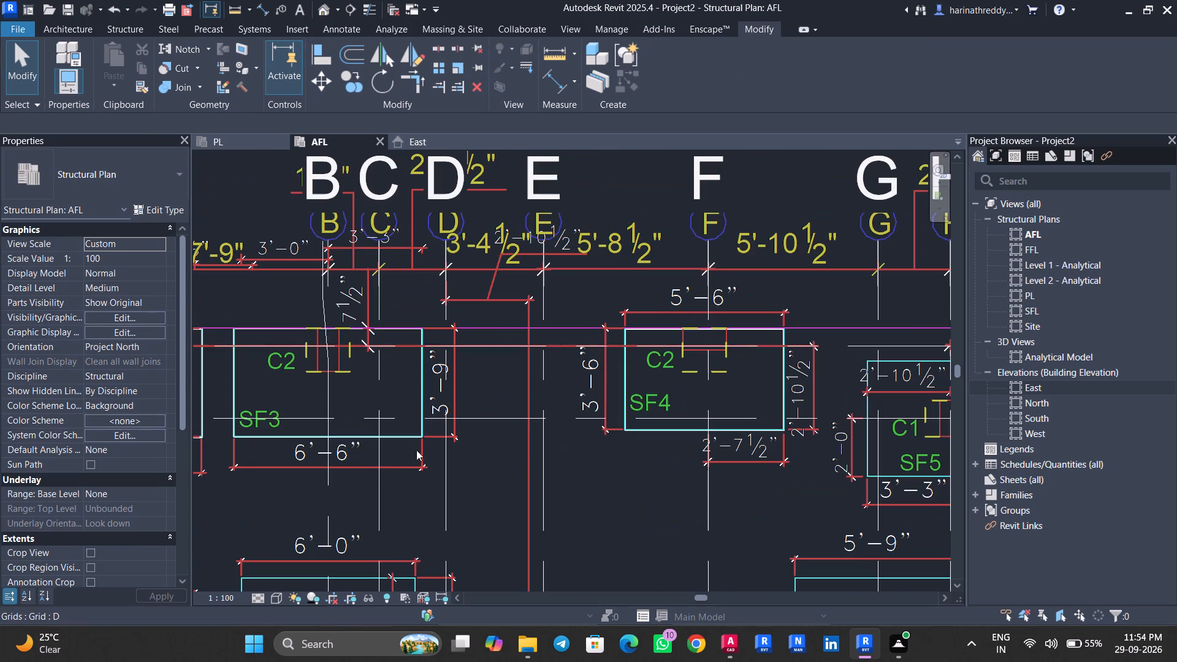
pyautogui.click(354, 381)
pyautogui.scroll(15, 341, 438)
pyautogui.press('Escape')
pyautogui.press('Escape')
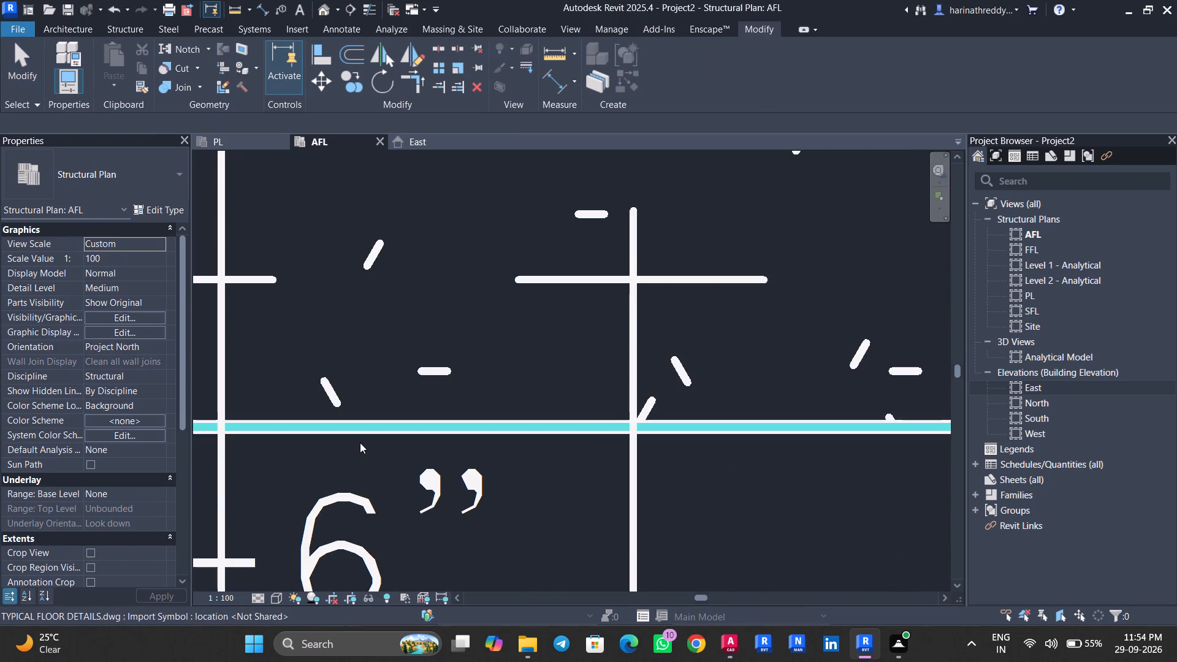
# Place an SF5 rectangular footing on grid 6 between grids G and H, over its drawn outline at column C1.
pyautogui.scroll(-17, 360, 443)
pyautogui.moveTo(681, 463); pyautogui.dragTo(481, 461, button='middle')
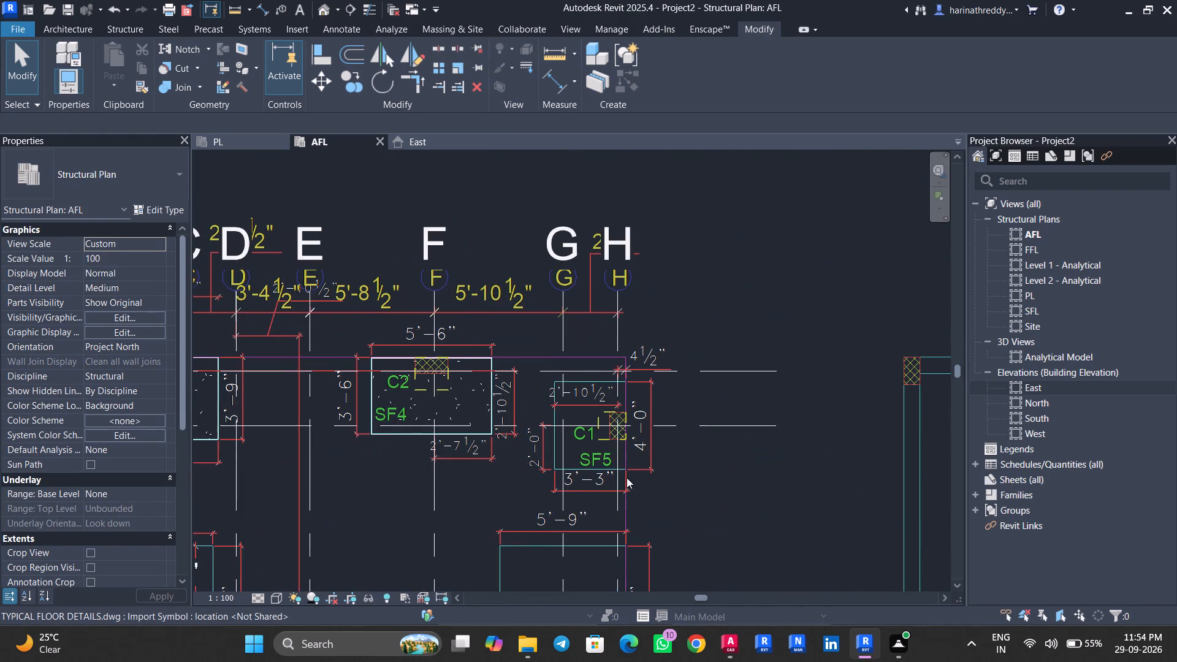
pyautogui.scroll(3, 584, 493)
pyautogui.write('CM')
pyautogui.click(124, 178)
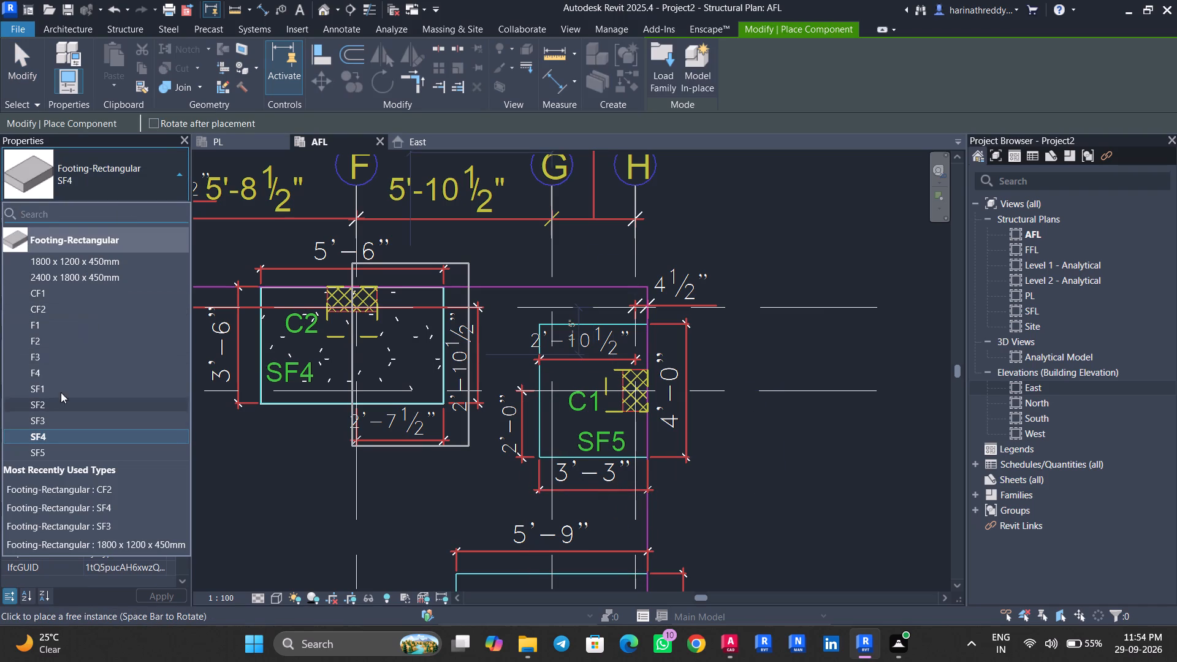
pyautogui.click(56, 445)
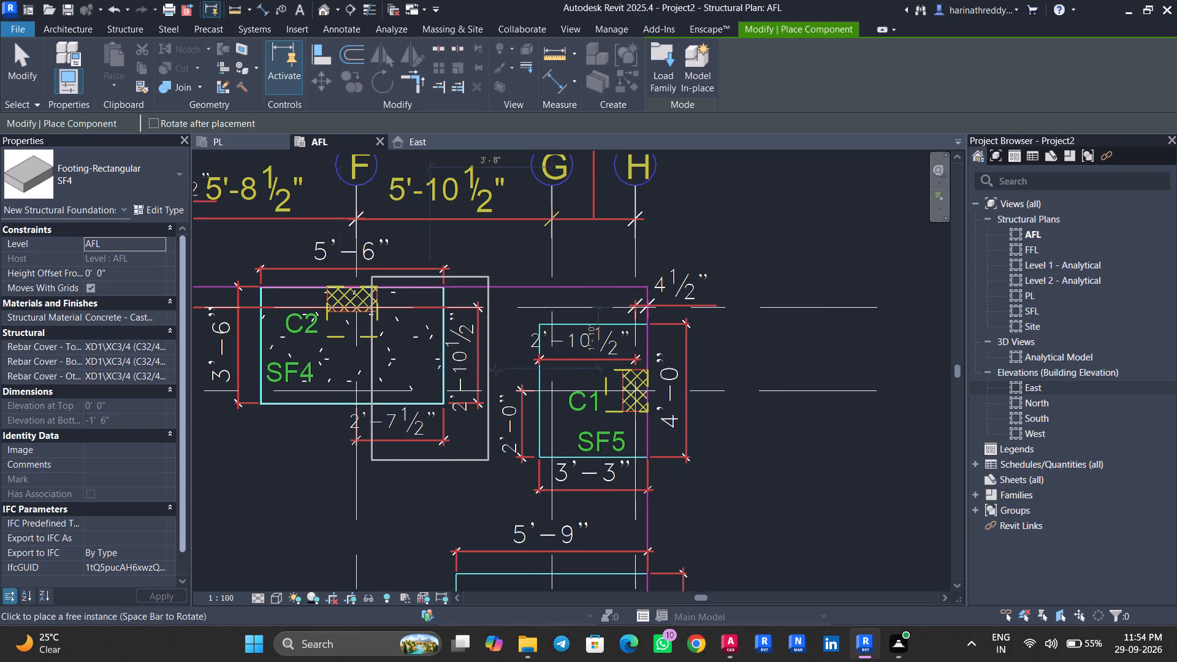
pyautogui.click(166, 186)
pyautogui.click(61, 453)
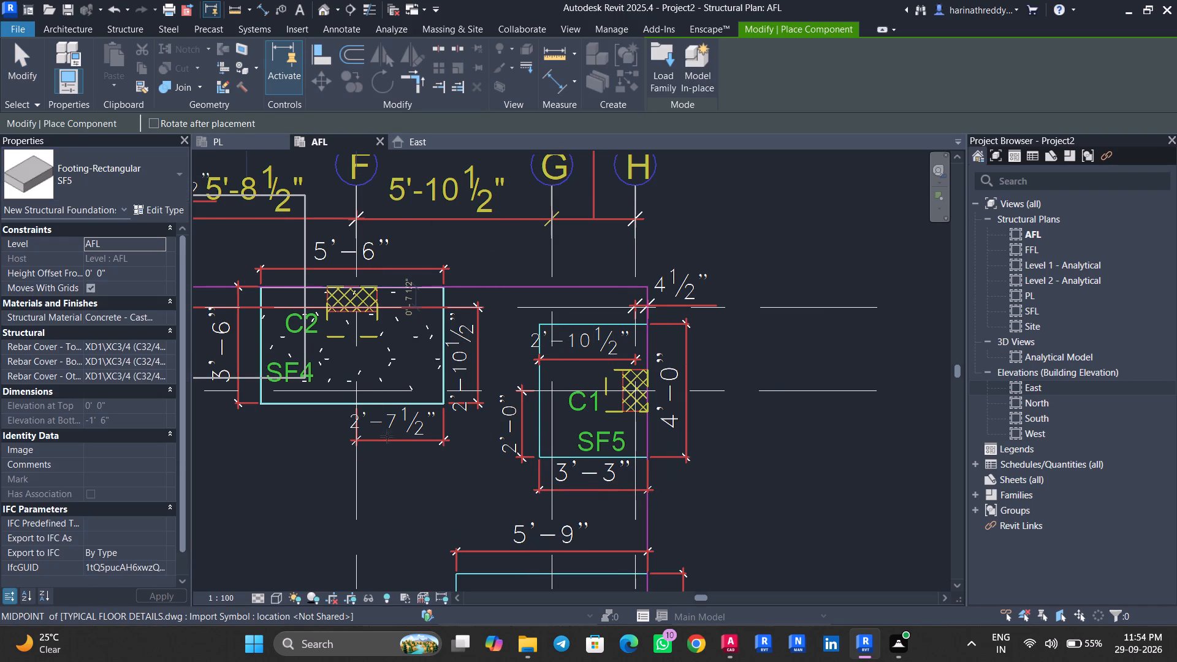
pyautogui.scroll(5, 608, 399)
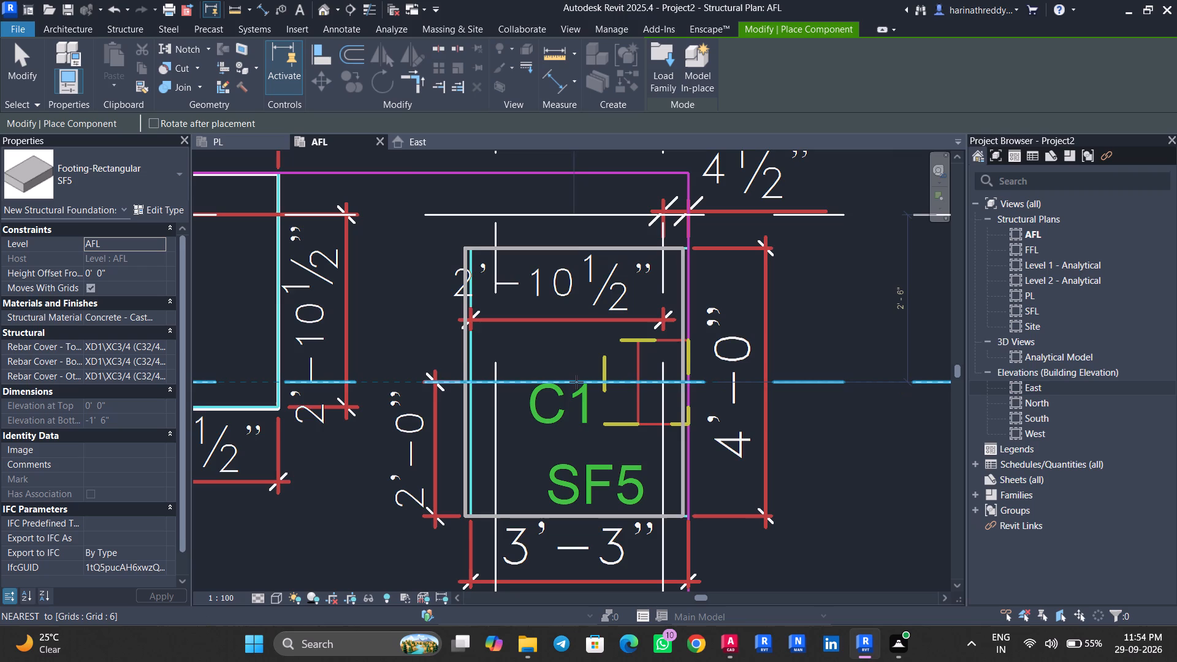
pyautogui.scroll(3, 584, 382)
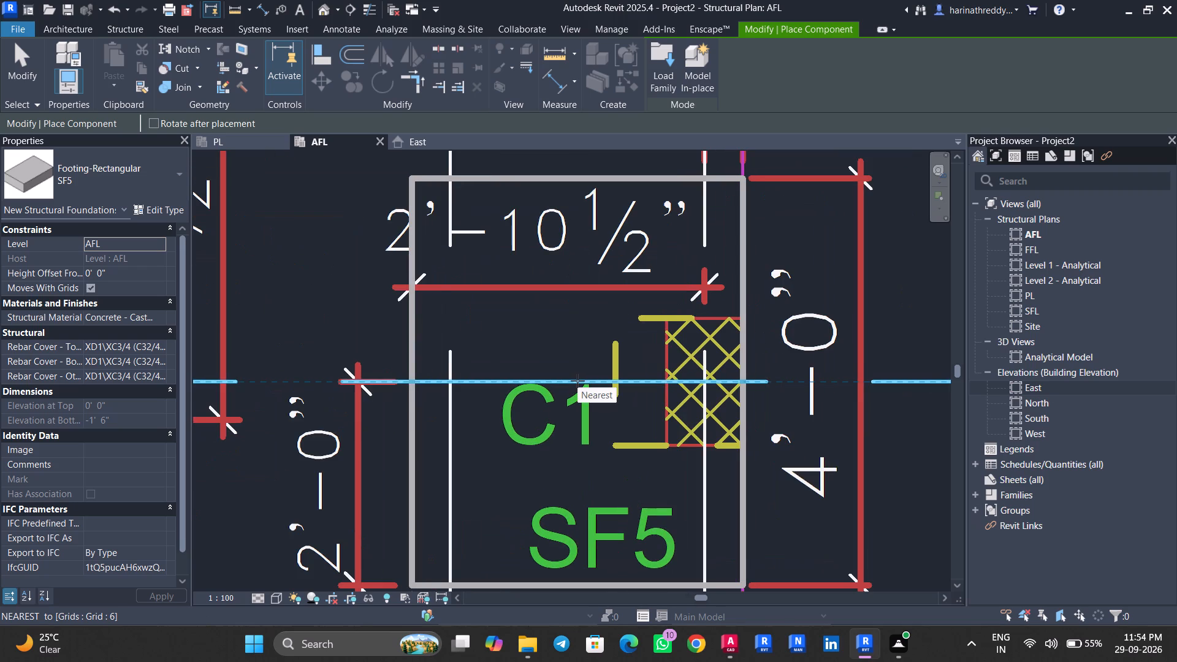
pyautogui.click(577, 381)
# Place an F4 rectangular footing over its drawn outline at column C3 near the intersection of grids G and 5.
pyautogui.scroll(-7, 577, 381)
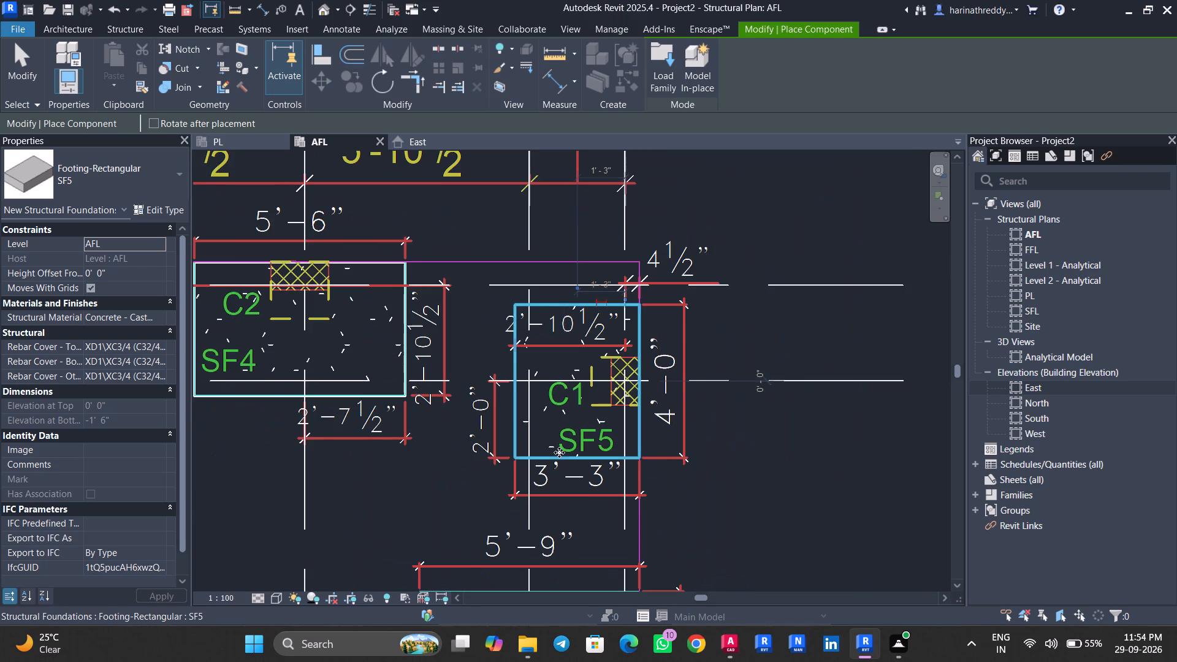
pyautogui.moveTo(550, 474); pyautogui.dragTo(620, 165, button='middle')
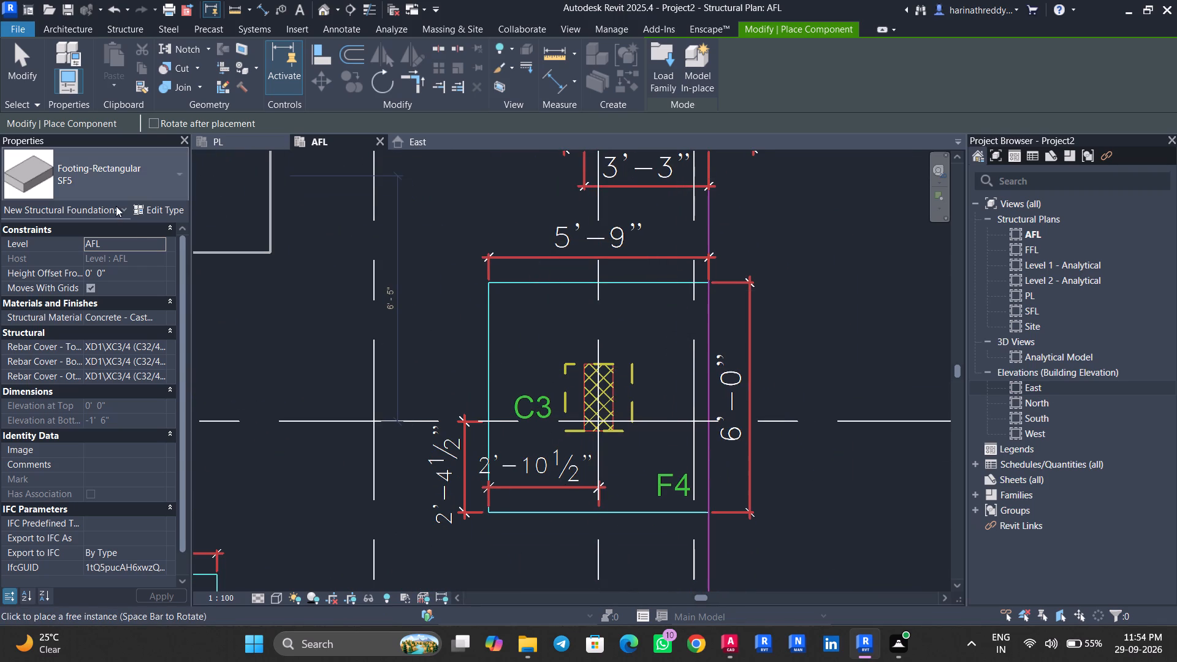
pyautogui.click(116, 206)
pyautogui.click(124, 190)
pyautogui.click(124, 190)
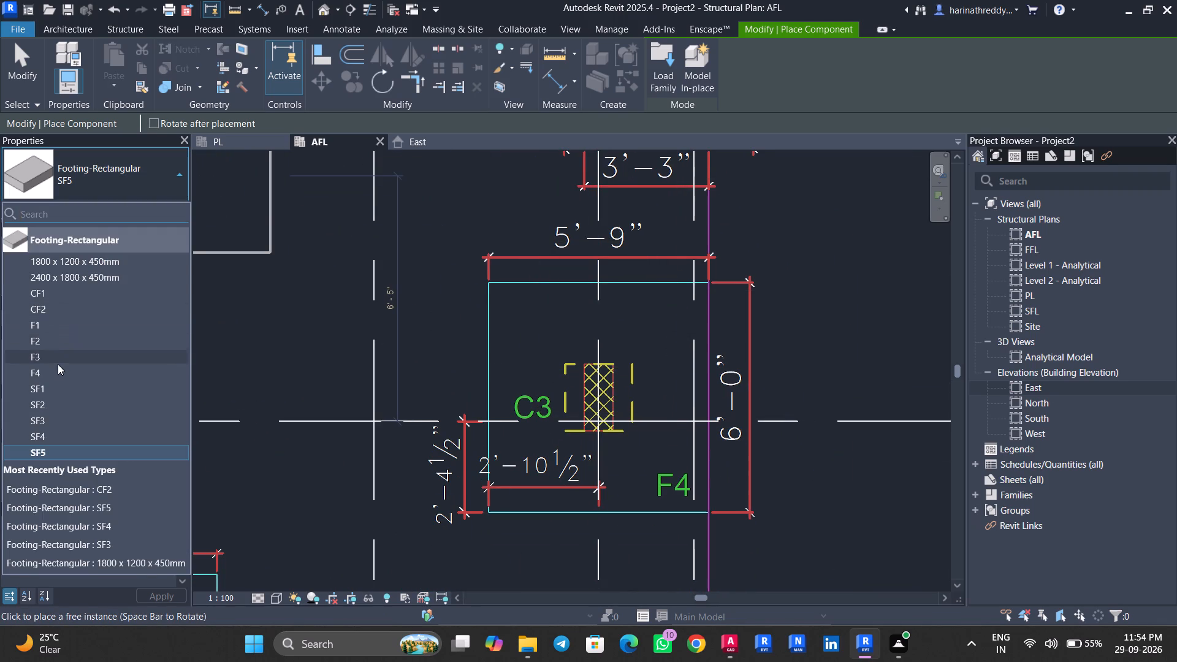
pyautogui.click(58, 373)
pyautogui.scroll(4, 579, 382)
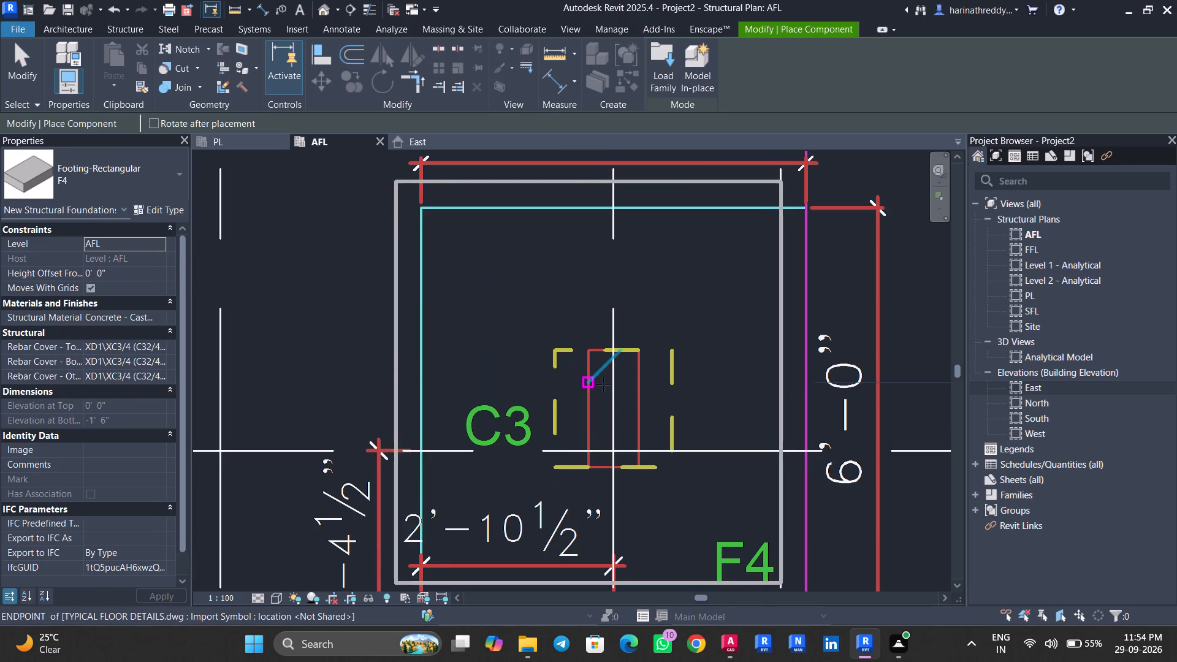
pyautogui.scroll(1, 611, 410)
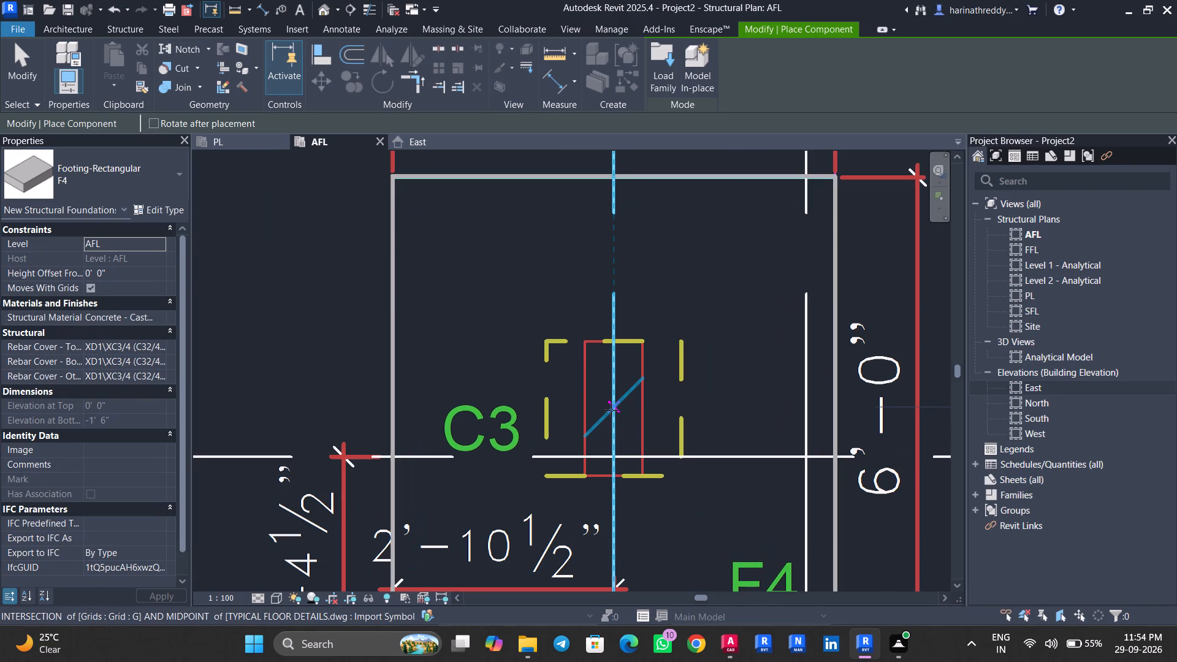
pyautogui.moveTo(613, 409); pyautogui.dragTo(622, 327, button='middle')
pyautogui.scroll(1, 613, 409)
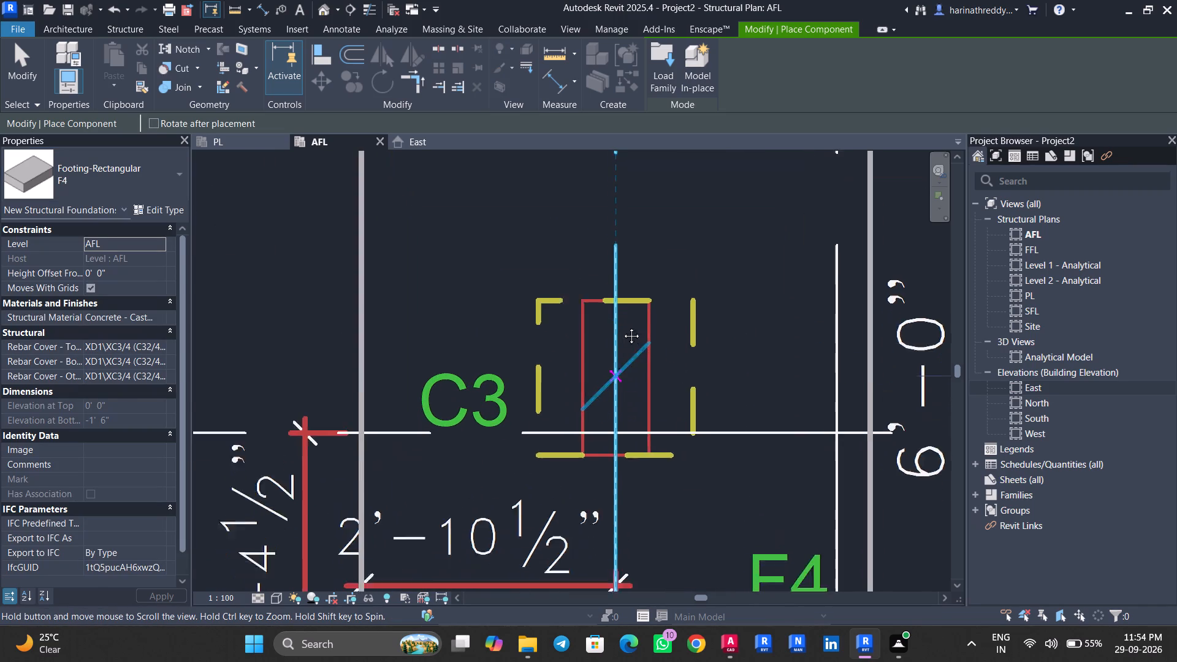
pyautogui.moveTo(622, 327); pyautogui.dragTo(622, 288, button='middle')
pyautogui.click(622, 288)
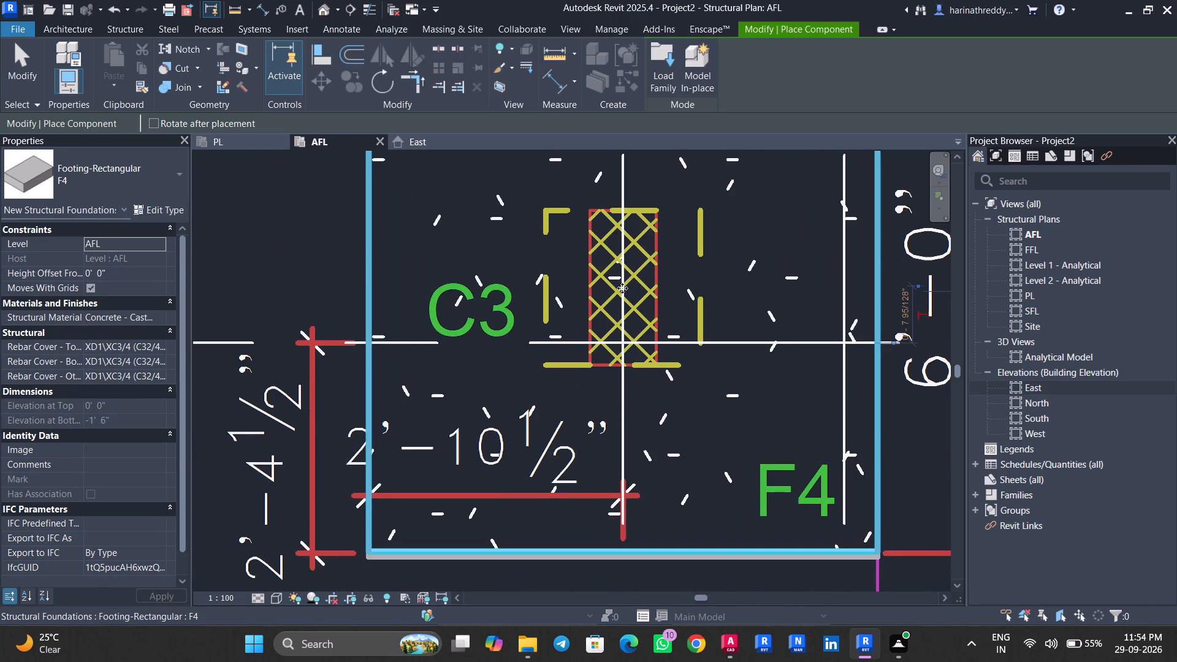
# Place an F3 rectangular footing over its drawn outline at column C4 near the intersection of grids B and 5.
pyautogui.scroll(-13, 622, 288)
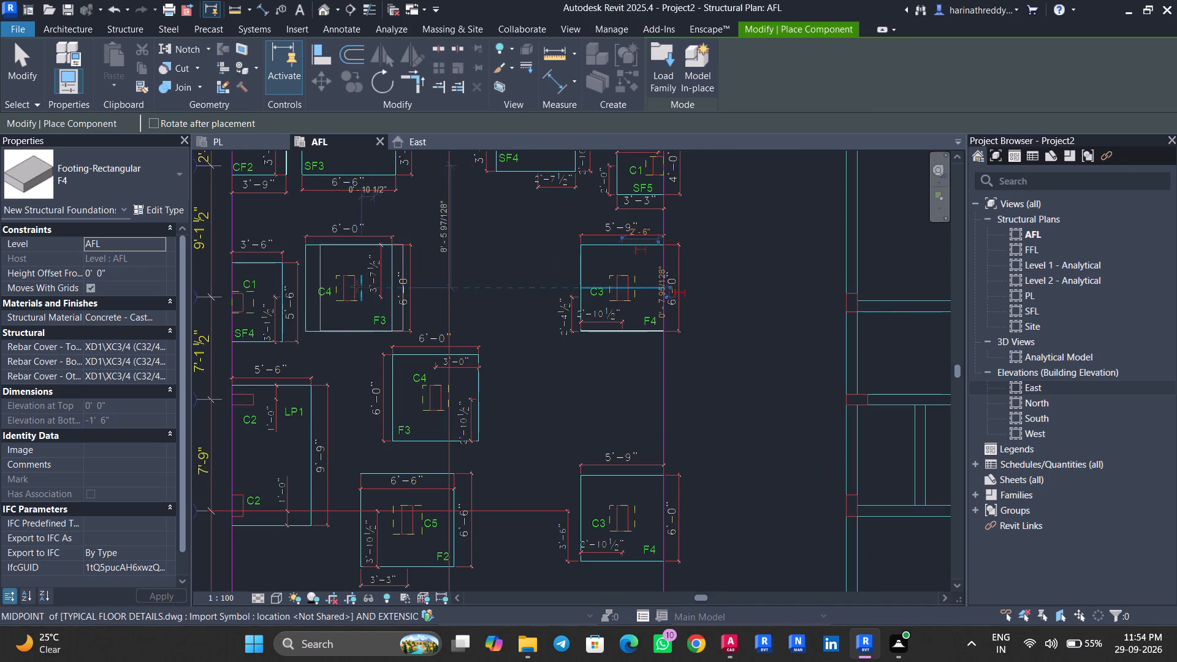
pyautogui.click(75, 172)
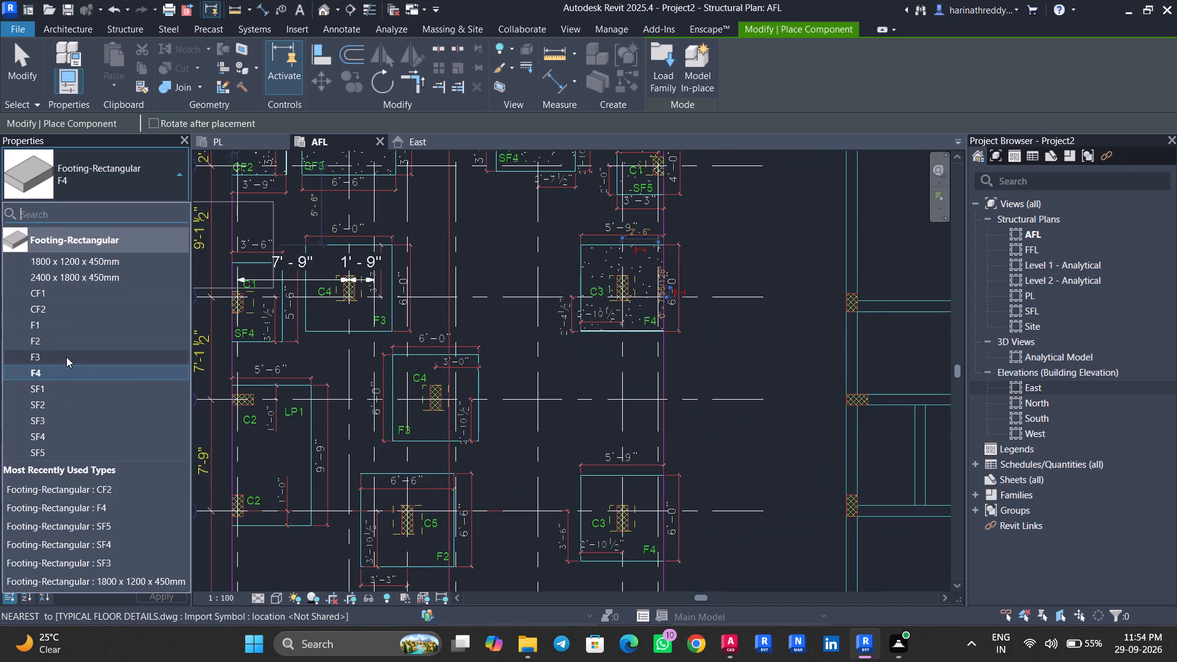
pyautogui.click(66, 357)
pyautogui.scroll(7, 332, 281)
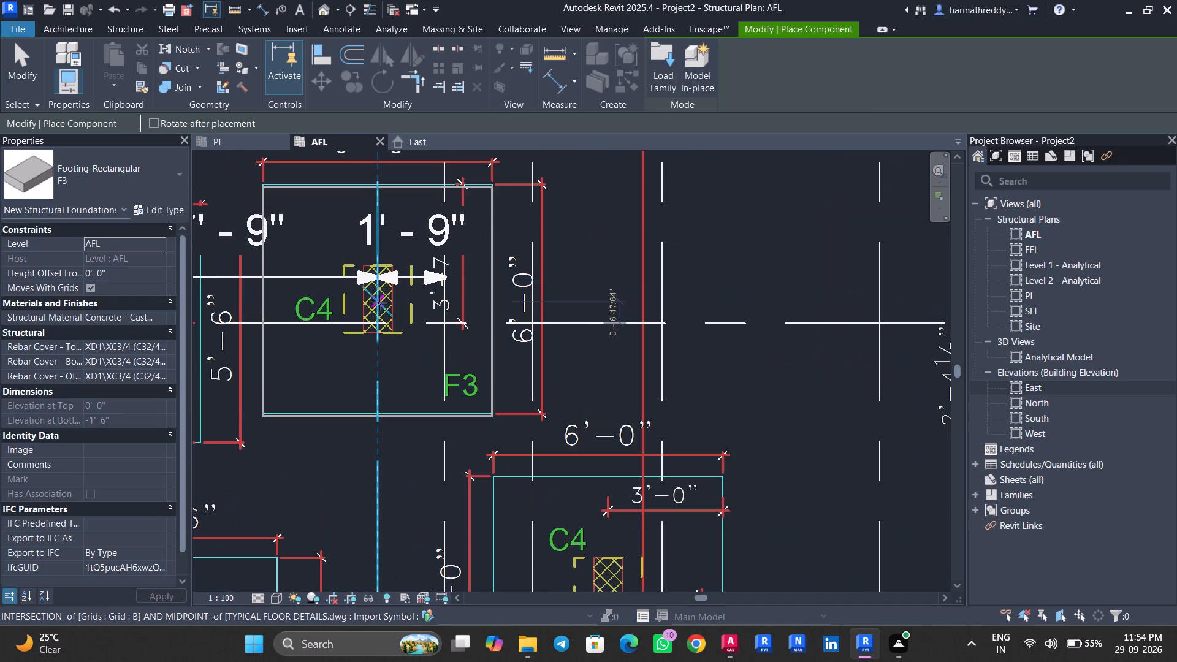
pyautogui.scroll(2, 375, 299)
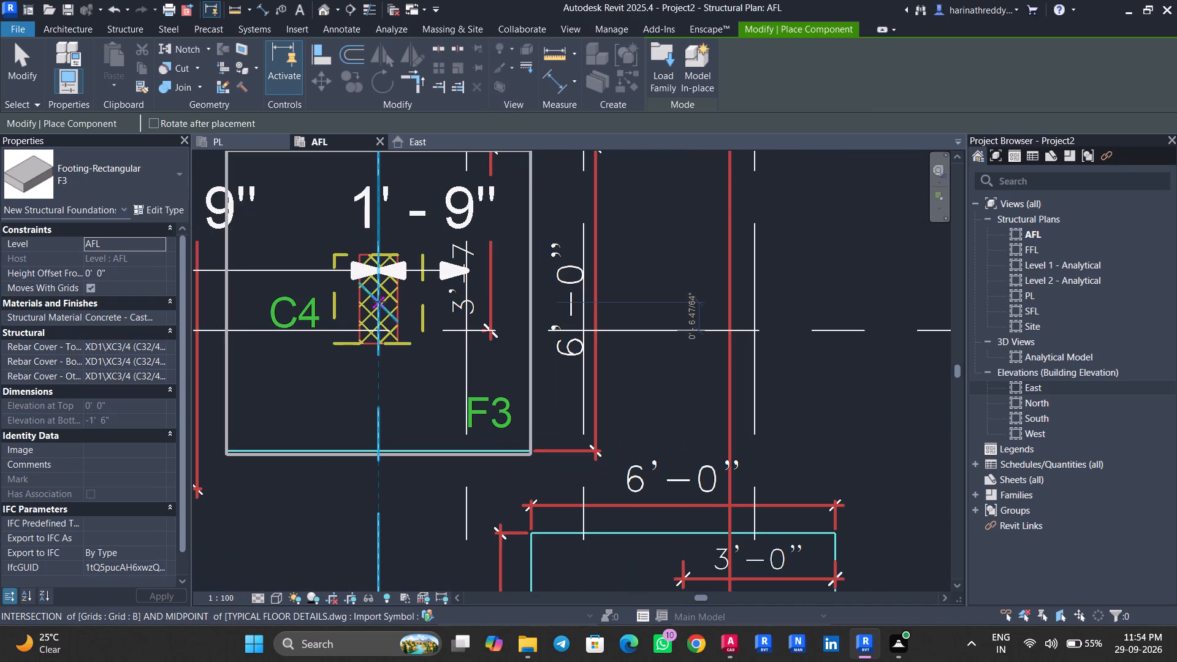
pyautogui.scroll(2, 379, 303)
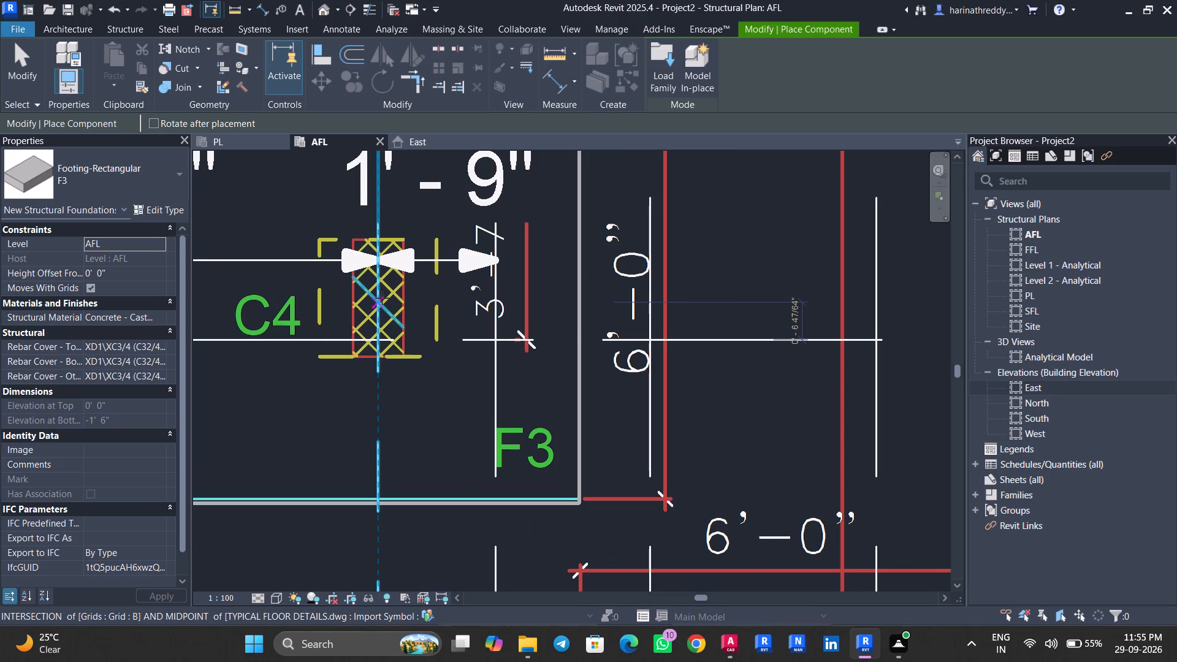
pyautogui.scroll(7, 385, 300)
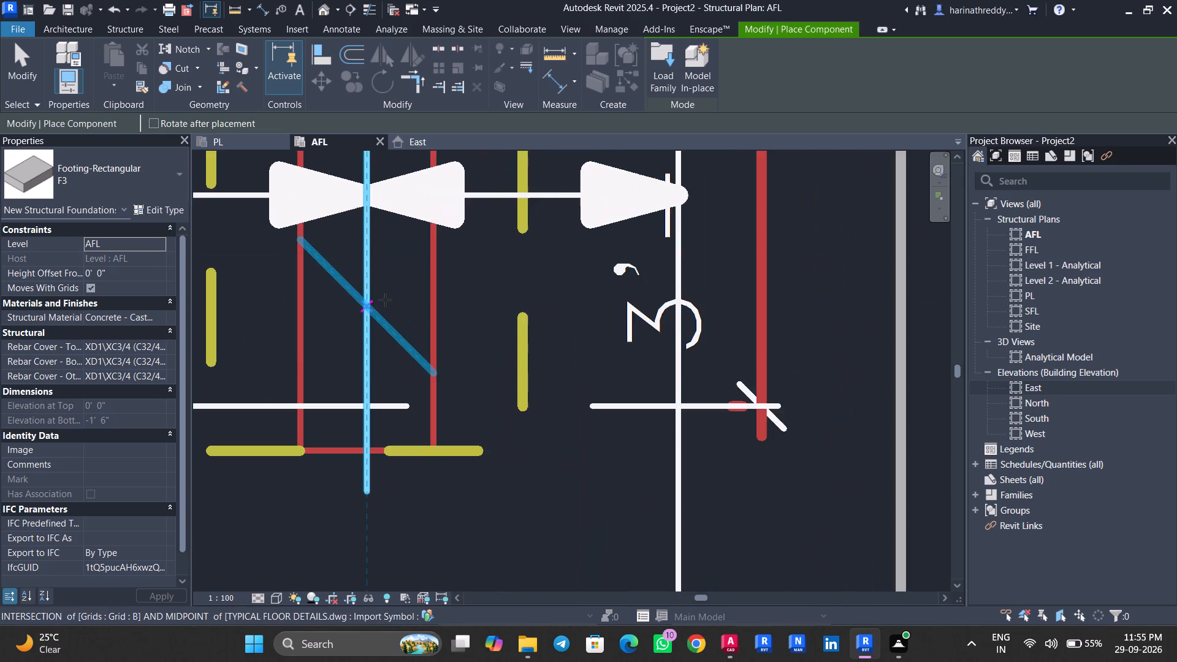
pyautogui.moveTo(385, 300); pyautogui.dragTo(407, 0, button='middle')
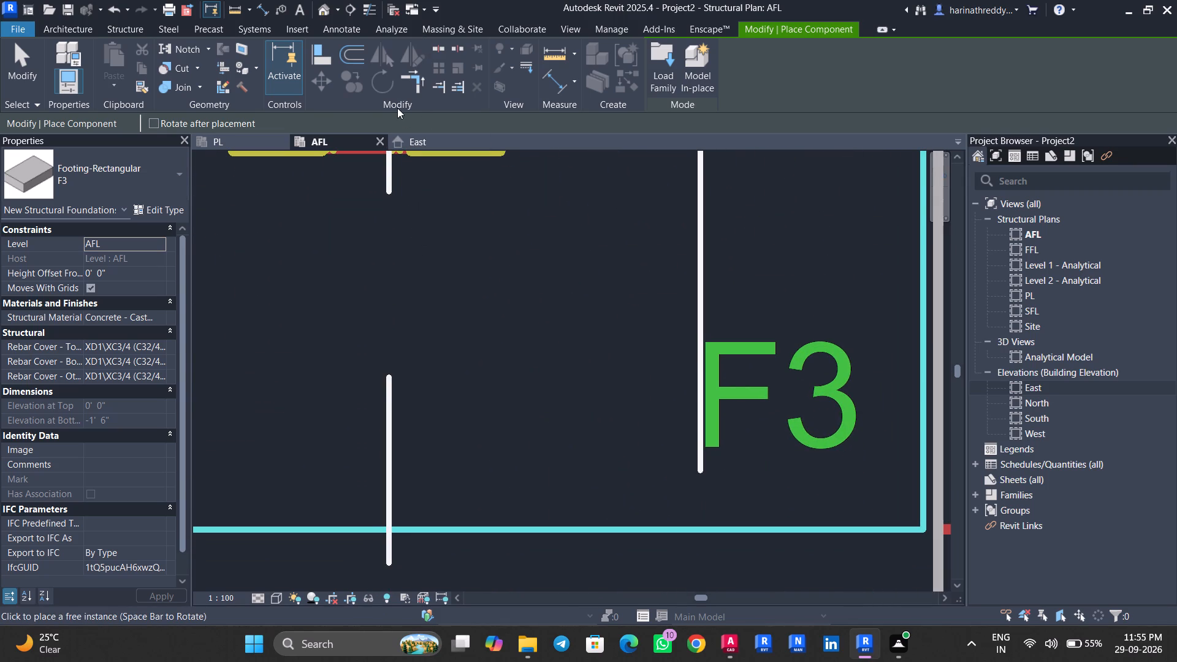
pyautogui.scroll(-6, 416, 188)
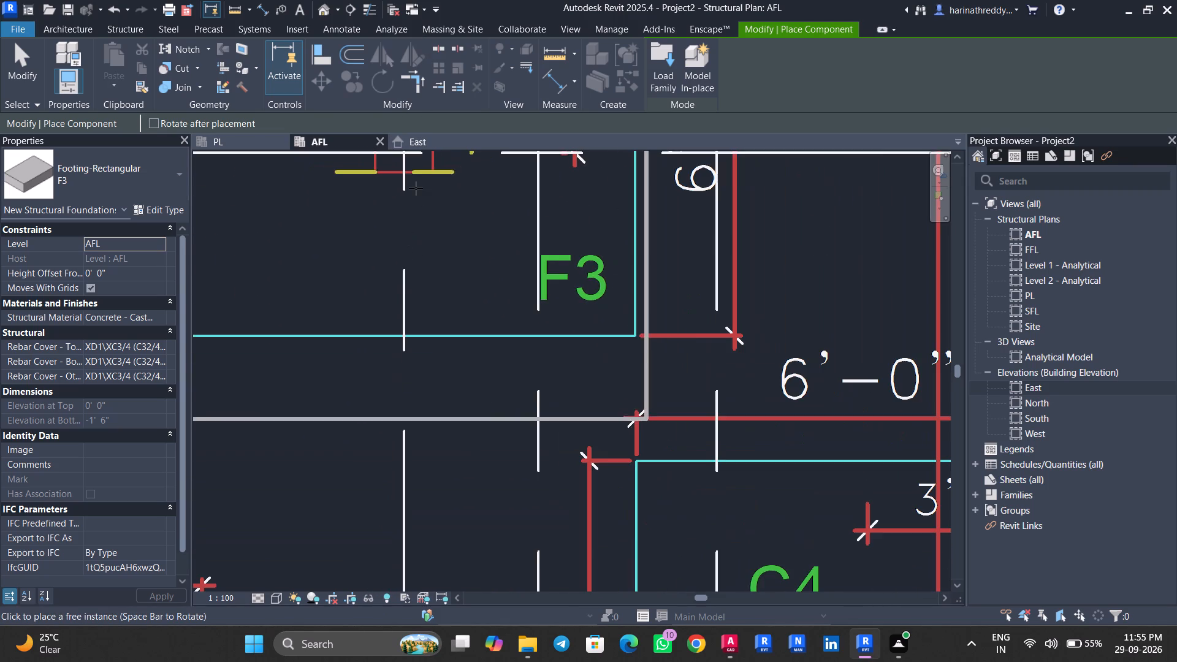
pyautogui.scroll(-1, 432, 196)
pyautogui.scroll(1, 432, 196)
pyautogui.moveTo(432, 196); pyautogui.dragTo(493, 546, button='middle')
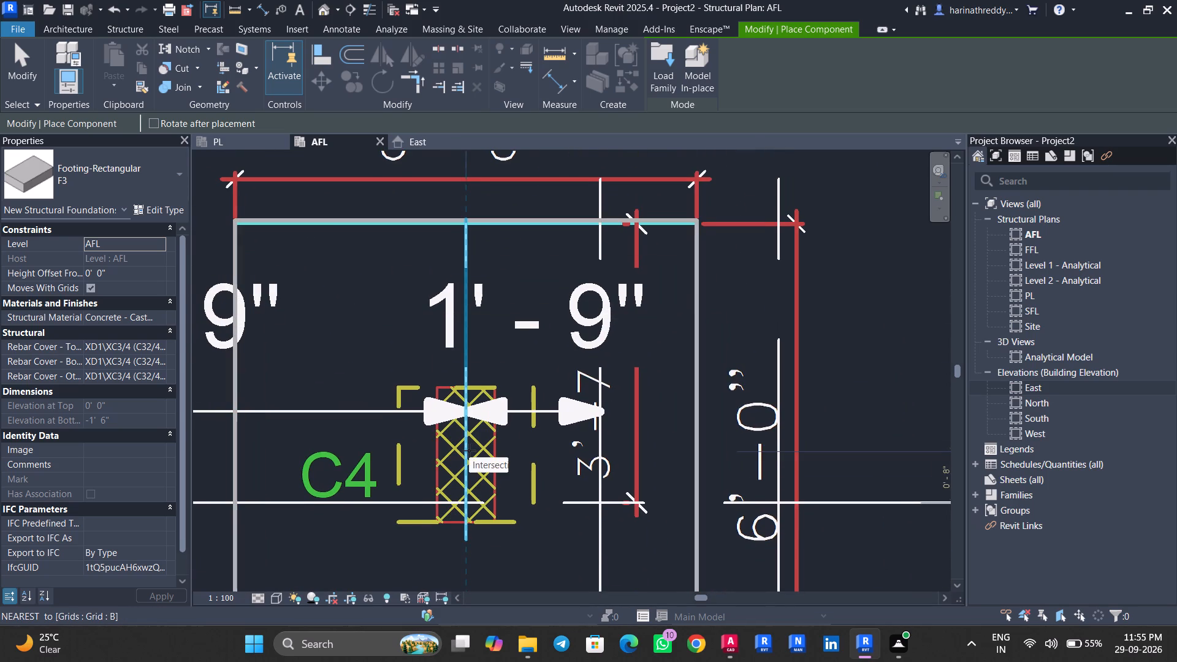
pyautogui.scroll(2, 468, 453)
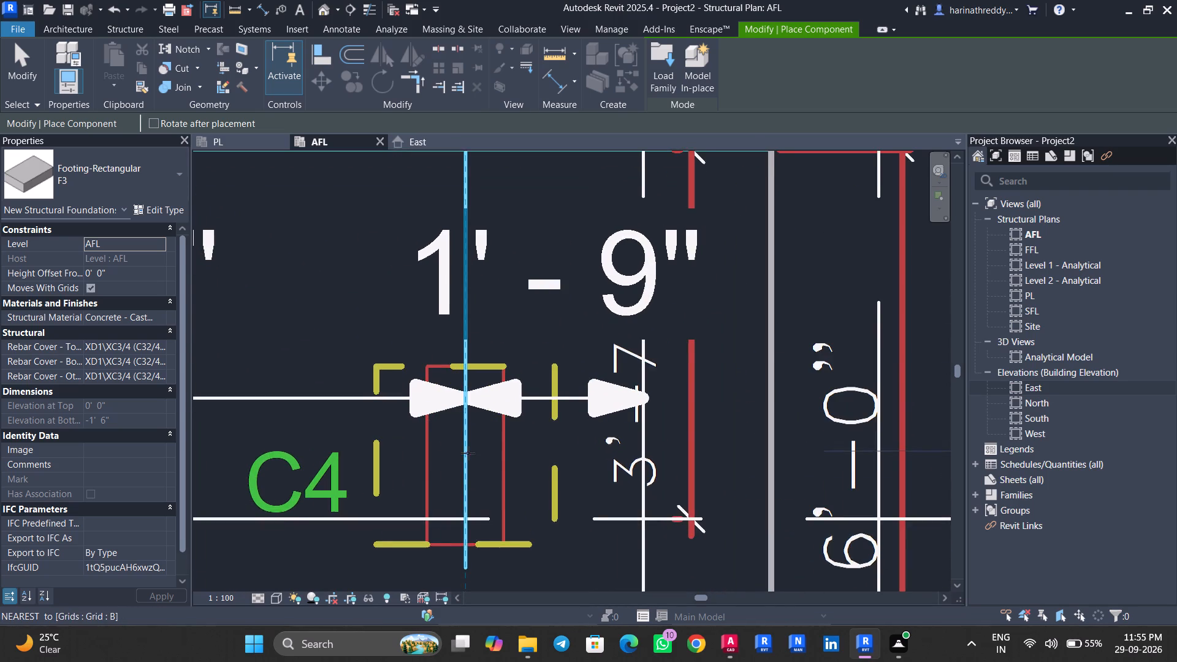
pyautogui.moveTo(468, 453); pyautogui.dragTo(476, 508, button='middle')
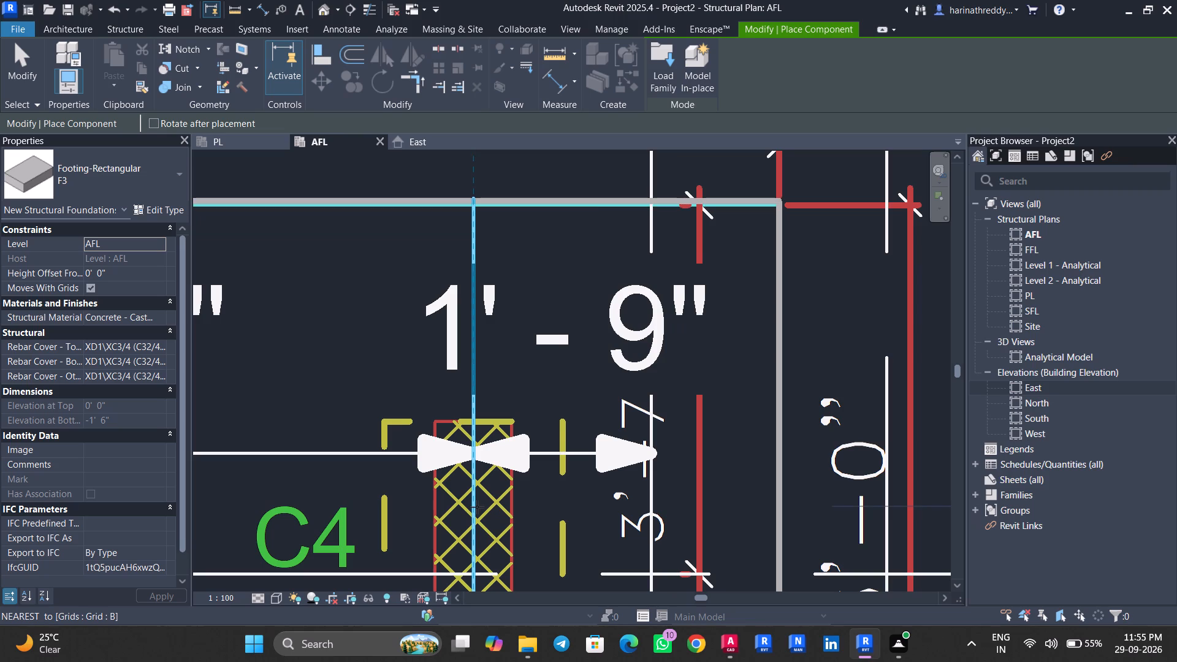
pyautogui.click(477, 507)
pyautogui.press('Escape')
pyautogui.press('Escape')
pyautogui.press('Escape')
# Nudge the F3 footing at grids B and 5 slightly downward in plan so its lower edge sits on the drawn outline.
pyautogui.scroll(-8, 571, 386)
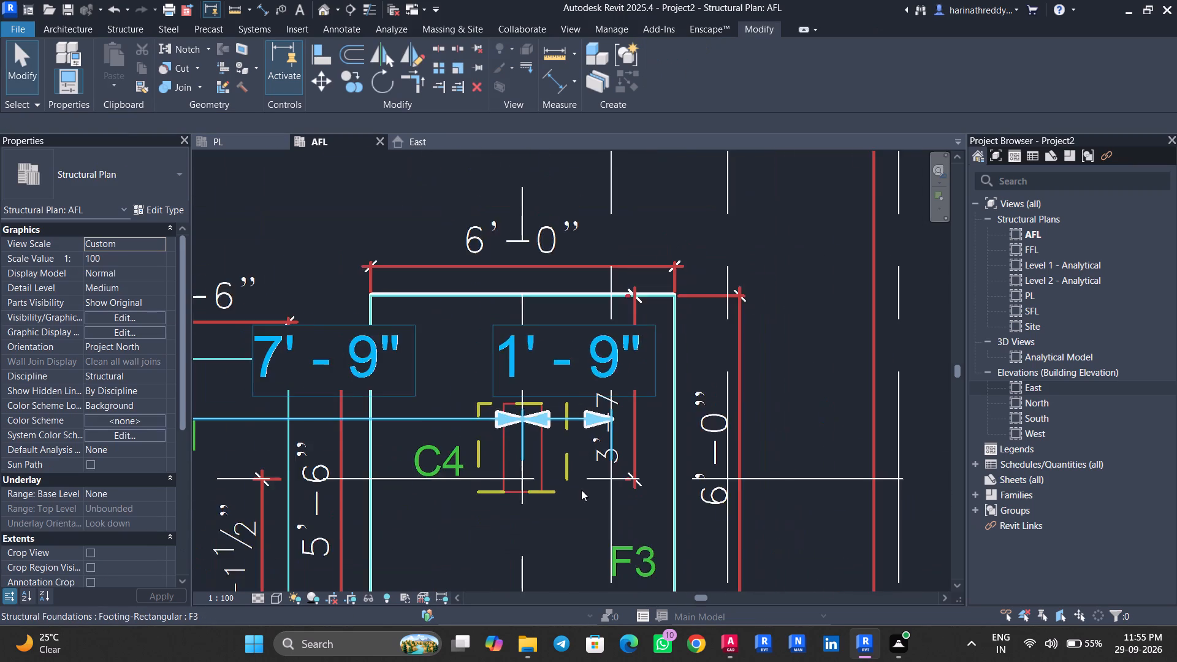
pyautogui.moveTo(581, 486); pyautogui.dragTo(583, 207, button='middle')
pyautogui.scroll(4, 539, 227)
pyautogui.click(539, 224)
pyautogui.scroll(7, 547, 224)
pyautogui.scroll(-1, 568, 235)
pyautogui.scroll(2, 568, 235)
pyautogui.press('Up')
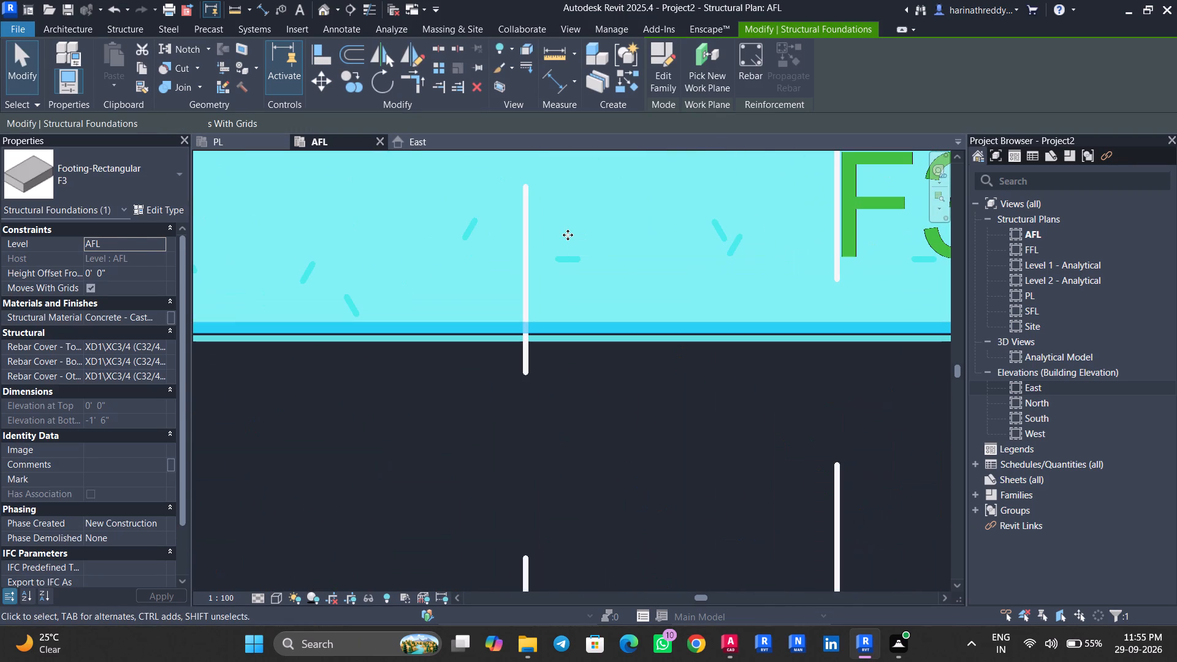
pyautogui.press('Down')
pyautogui.press('Down')
pyautogui.scroll(-9, 568, 235)
pyautogui.scroll(1, 568, 235)
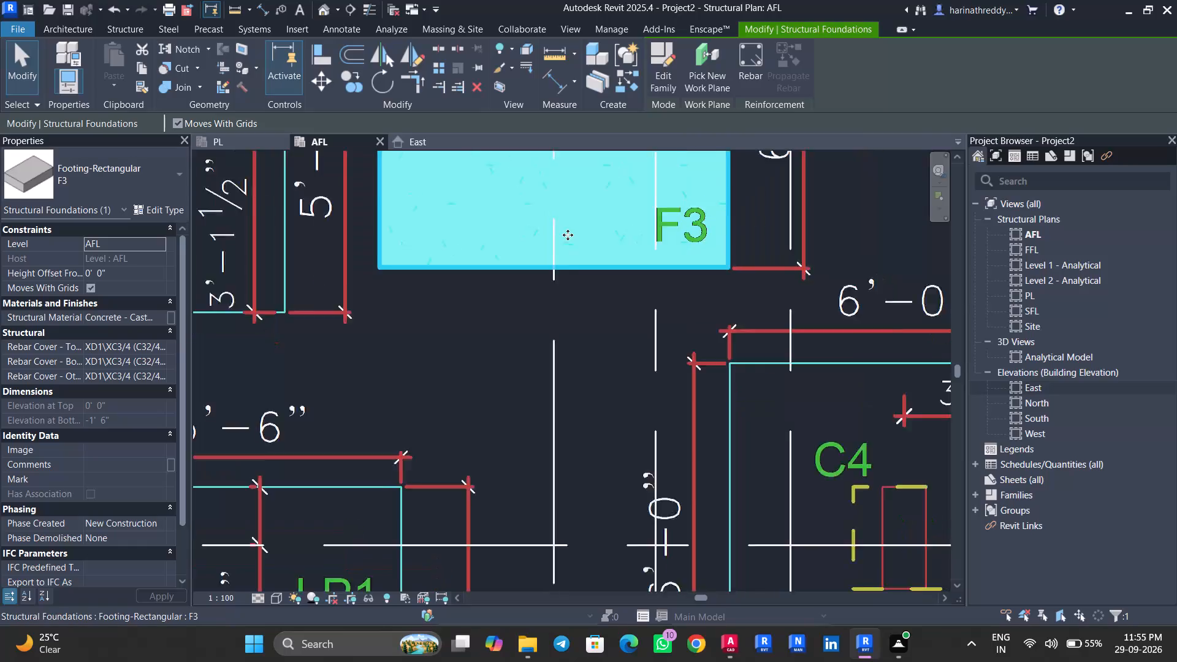
pyautogui.scroll(1, 568, 235)
pyautogui.moveTo(568, 235); pyautogui.dragTo(572, 568, button='middle')
pyautogui.scroll(5, 424, 205)
pyautogui.scroll(-13, 424, 262)
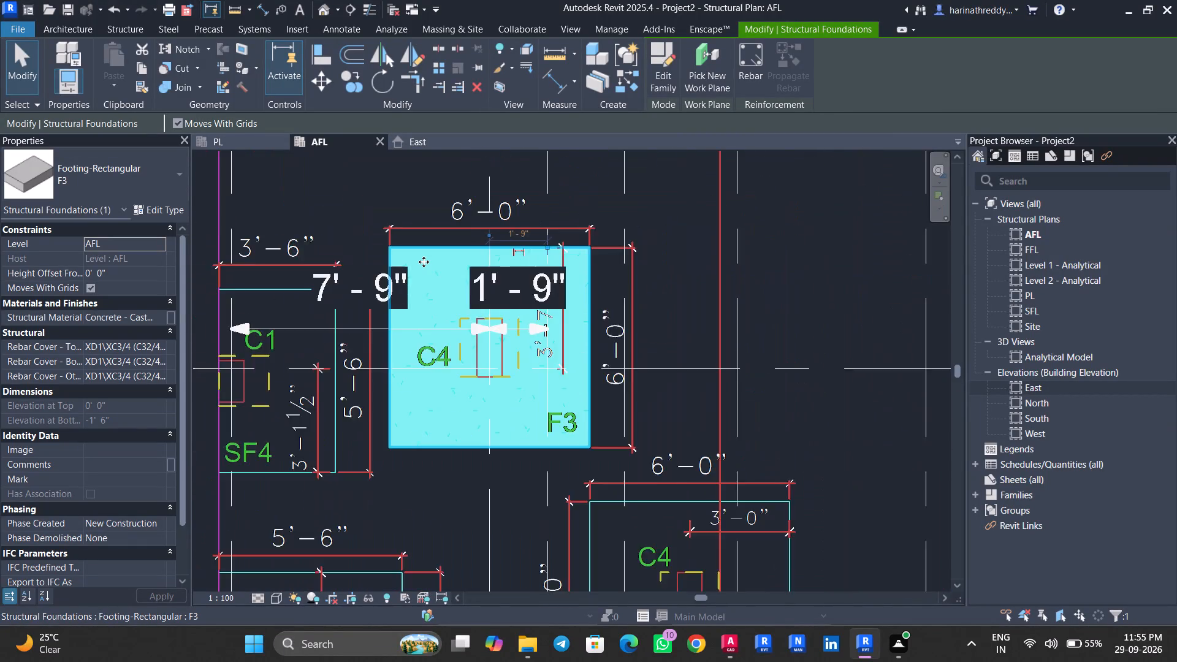
pyautogui.scroll(-3, 424, 262)
pyautogui.press('Escape')
pyautogui.press('Escape')
pyautogui.press('Escape')
# Place an SF4 rectangular footing over its drawn outline at column C1 beside grid 5.
pyautogui.moveTo(518, 292); pyautogui.dragTo(601, 275, button='middle')
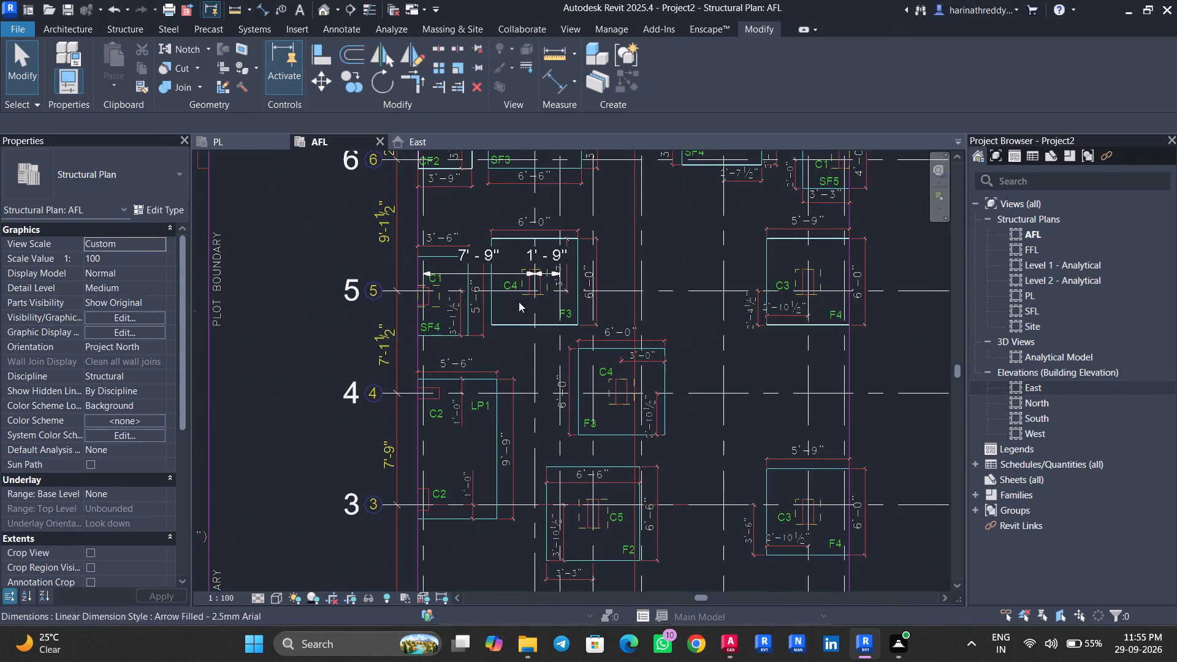
pyautogui.scroll(4, 464, 317)
pyautogui.press('c')
pyautogui.press('m')
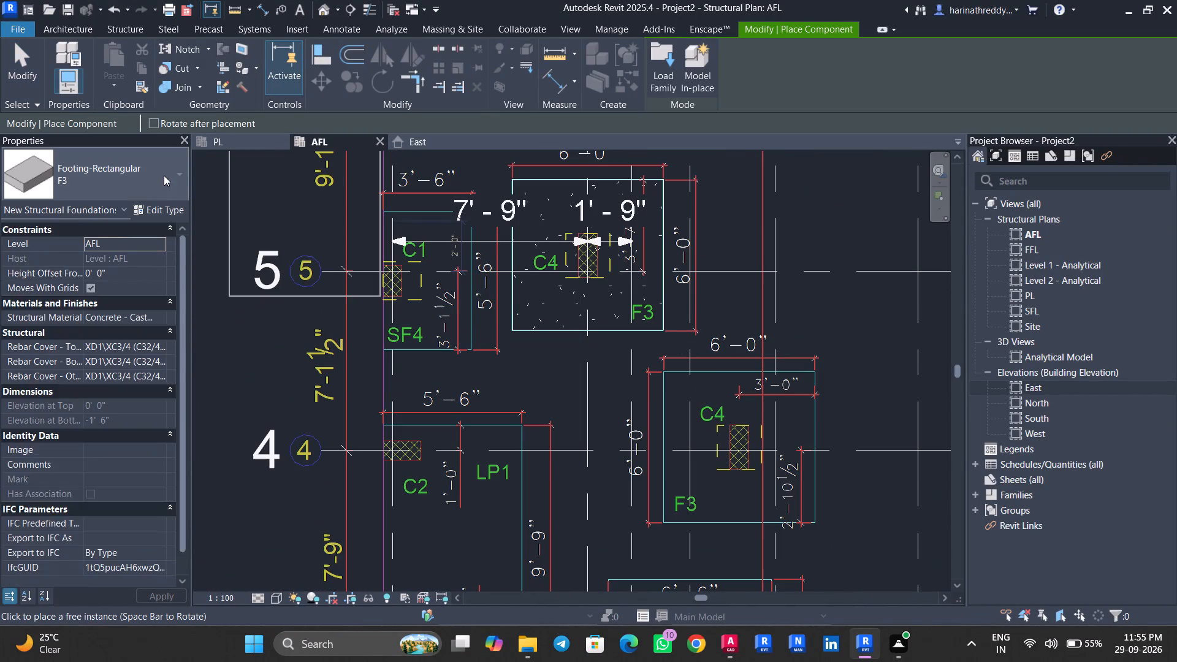
pyautogui.click(161, 175)
pyautogui.click(77, 434)
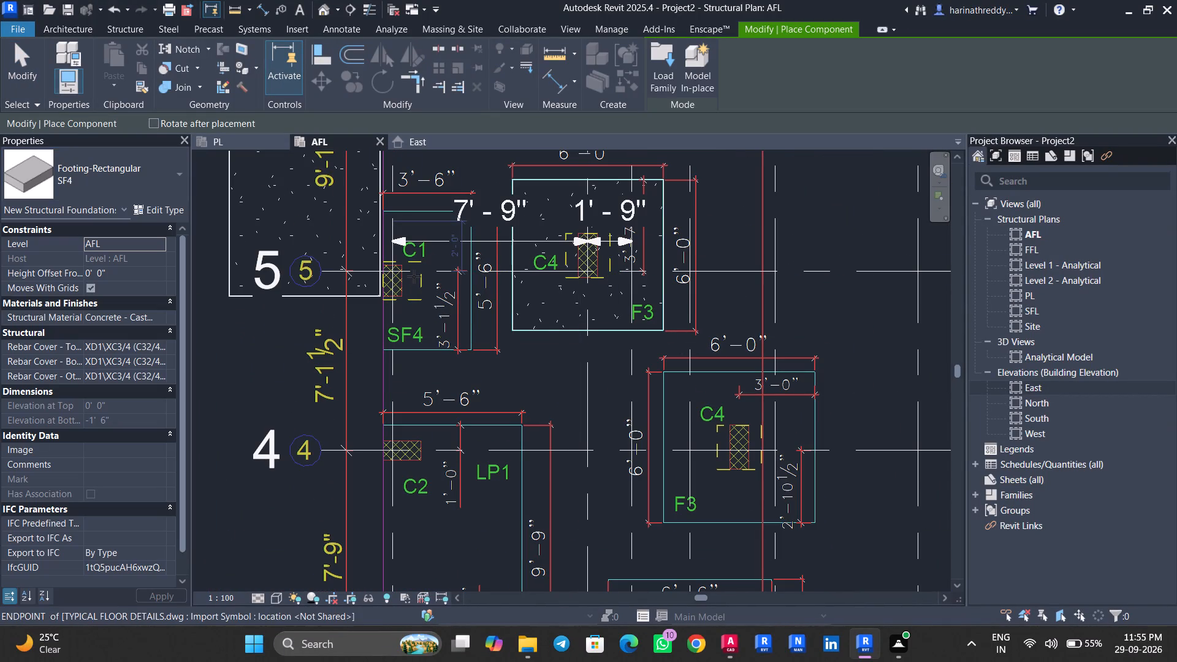
pyautogui.scroll(4, 414, 276)
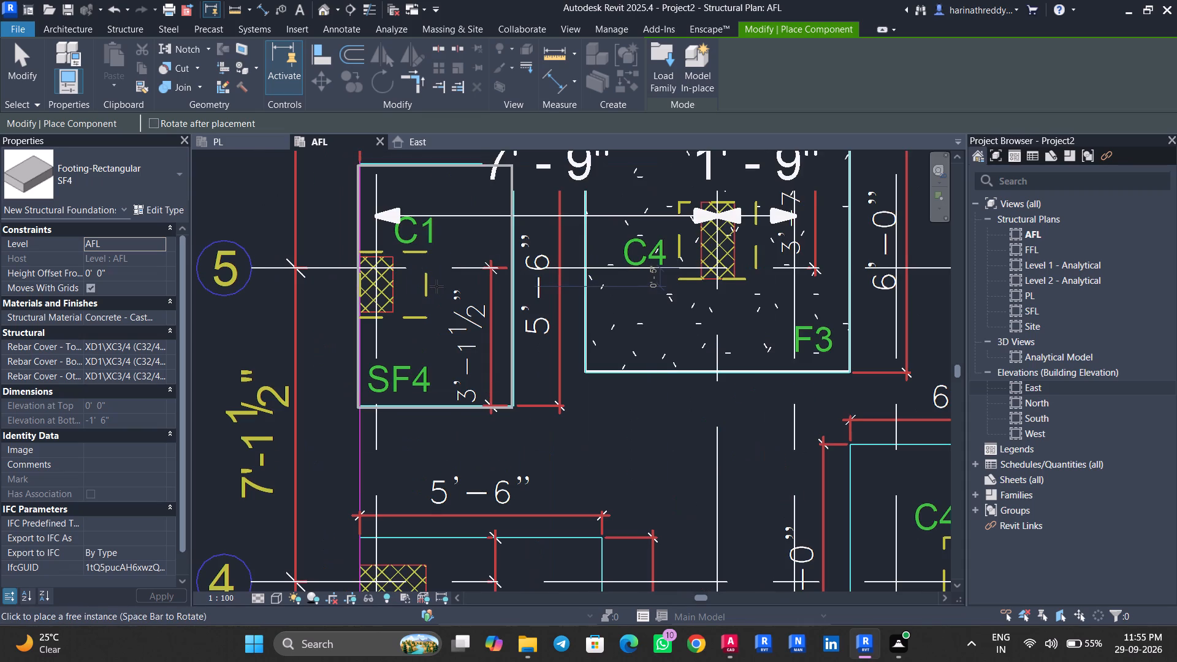
pyautogui.scroll(5, 436, 286)
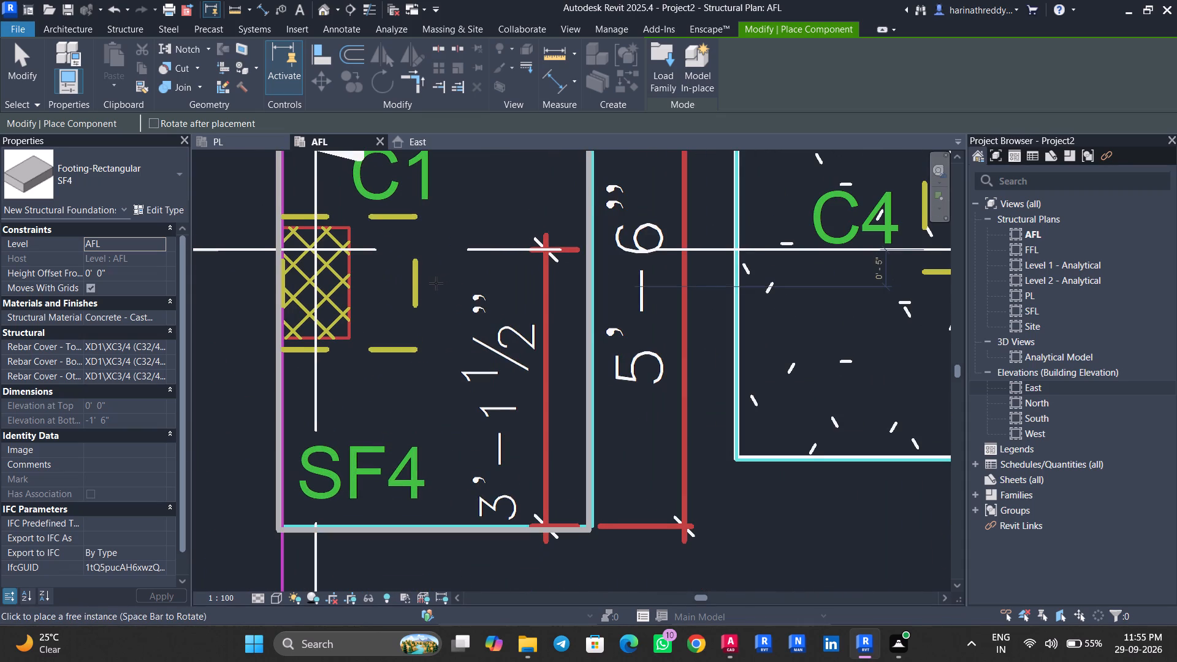
pyautogui.moveTo(440, 281); pyautogui.dragTo(426, 462, button='middle')
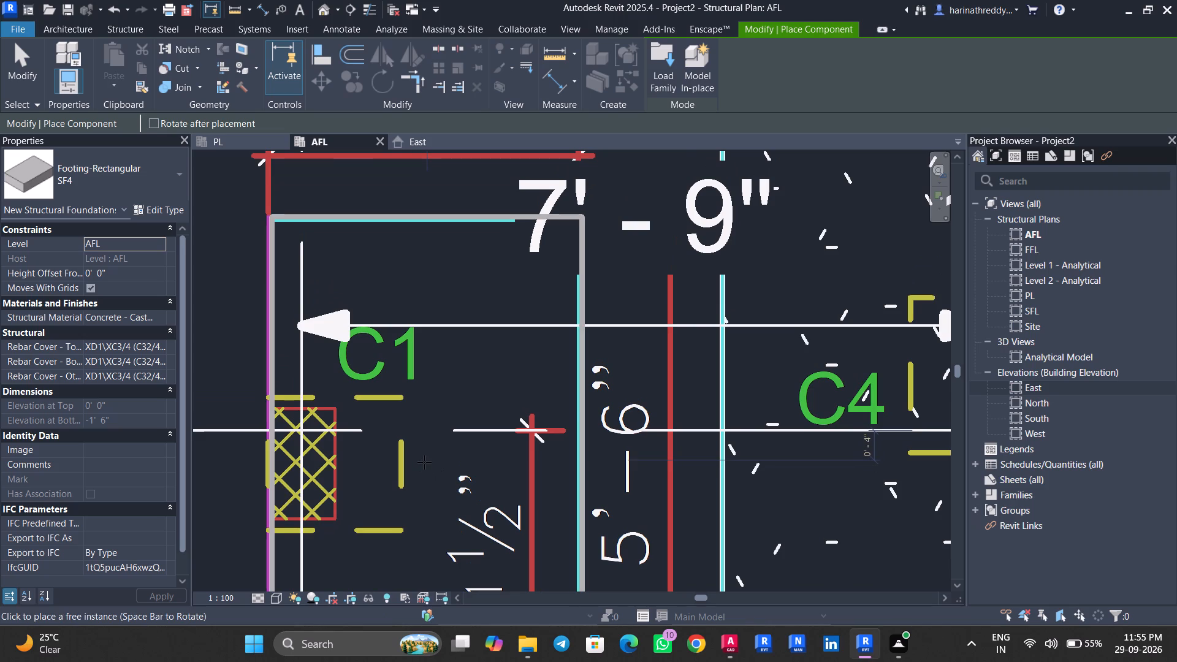
pyautogui.click(424, 462)
pyautogui.press('Escape')
pyautogui.press('Escape')
pyautogui.press('Escape')
pyautogui.press('Escape')
pyautogui.press('Escape')
# Nudge the SF4 footing at grid 5 slightly left and down in plan so its edges sit on the drawn outline.
pyautogui.click(515, 292)
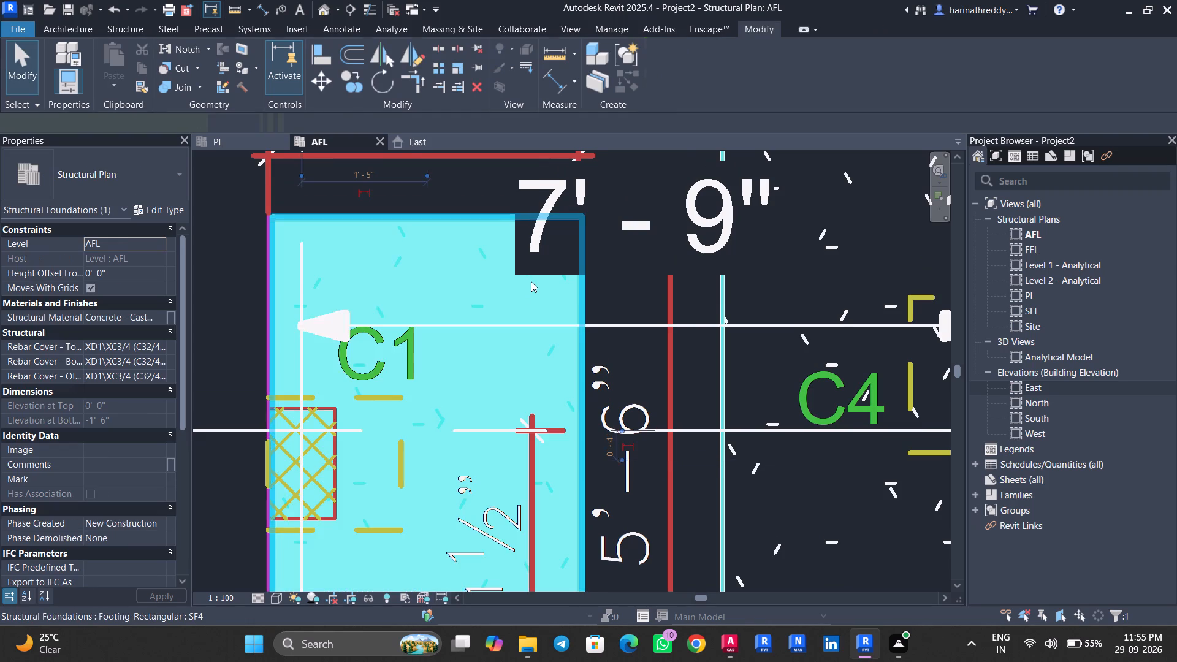
pyautogui.scroll(5, 566, 302)
pyautogui.press('Left')
pyautogui.moveTo(555, 304); pyautogui.dragTo(594, 507, button='middle')
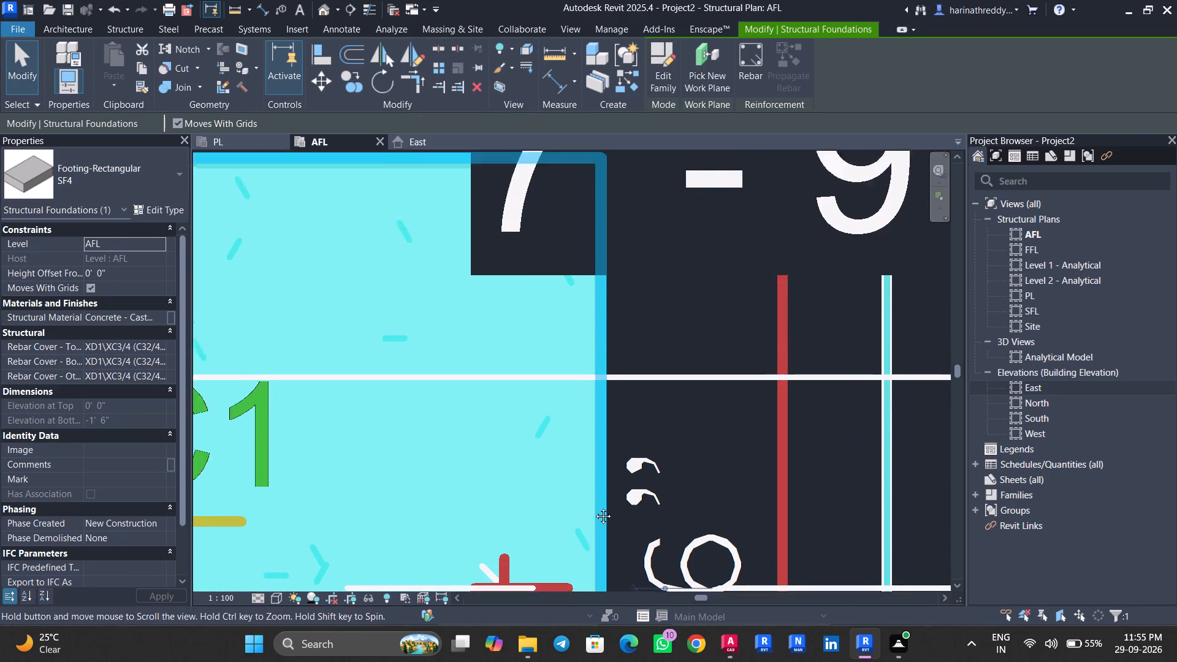
pyautogui.moveTo(594, 507); pyautogui.dragTo(598, 520, button='middle')
pyautogui.scroll(1, 598, 520)
pyautogui.press('Down')
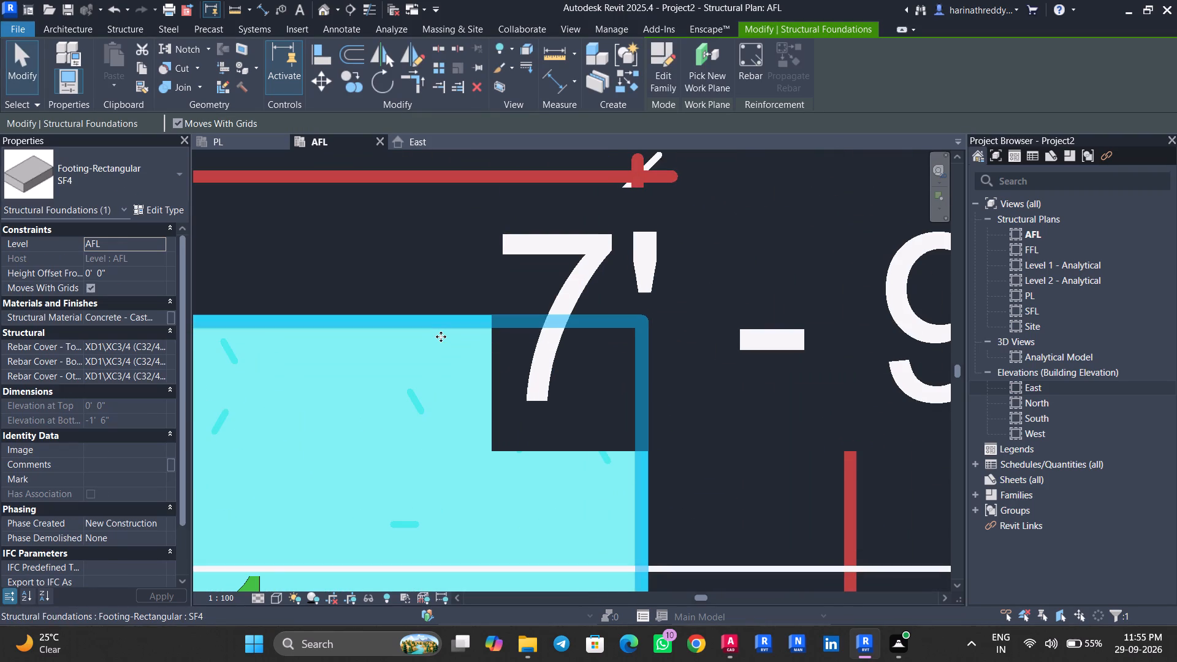
pyautogui.scroll(-8, 441, 337)
pyautogui.moveTo(559, 409); pyautogui.dragTo(605, 124, button='middle')
pyautogui.press('Escape')
pyautogui.press('Escape')
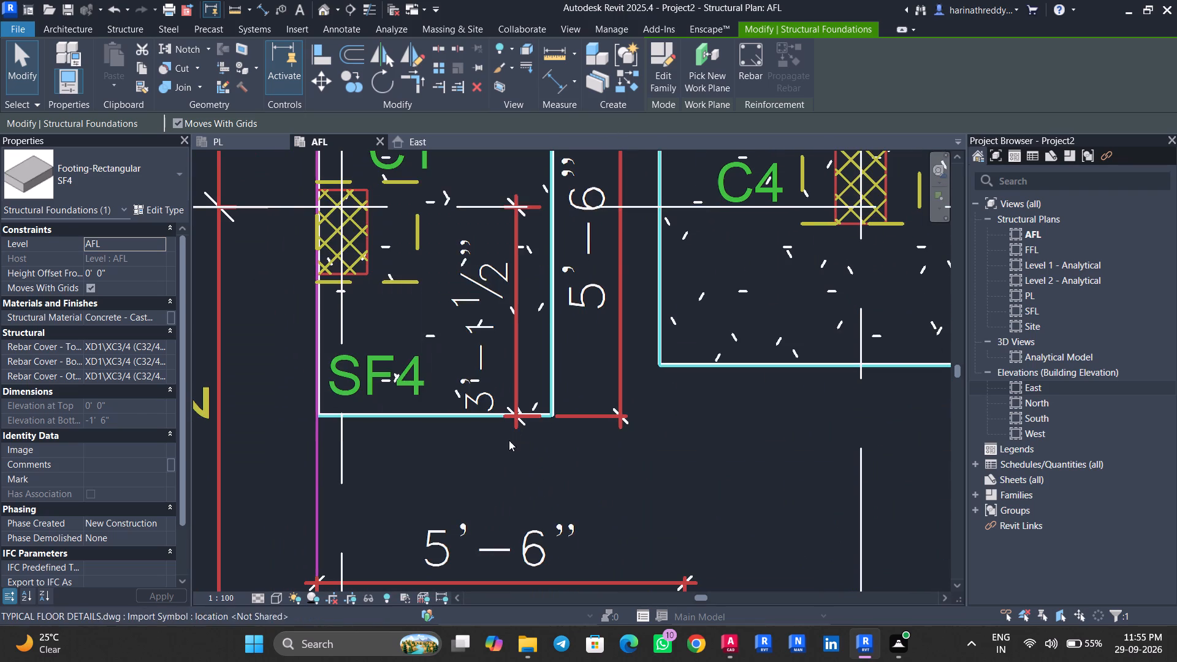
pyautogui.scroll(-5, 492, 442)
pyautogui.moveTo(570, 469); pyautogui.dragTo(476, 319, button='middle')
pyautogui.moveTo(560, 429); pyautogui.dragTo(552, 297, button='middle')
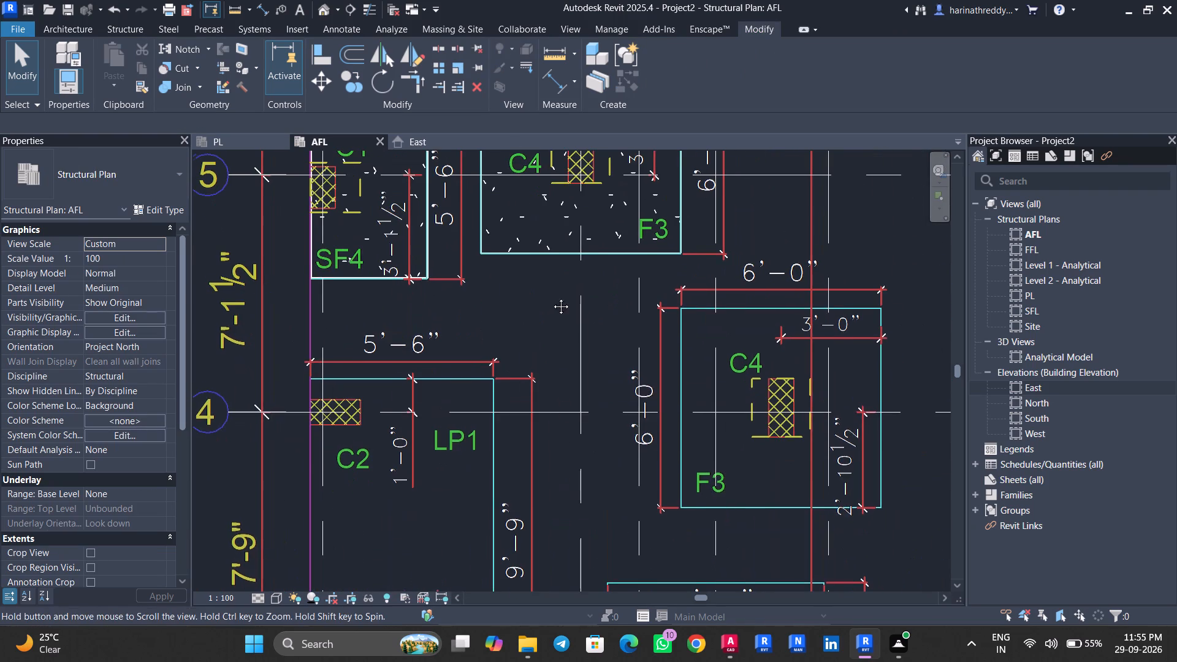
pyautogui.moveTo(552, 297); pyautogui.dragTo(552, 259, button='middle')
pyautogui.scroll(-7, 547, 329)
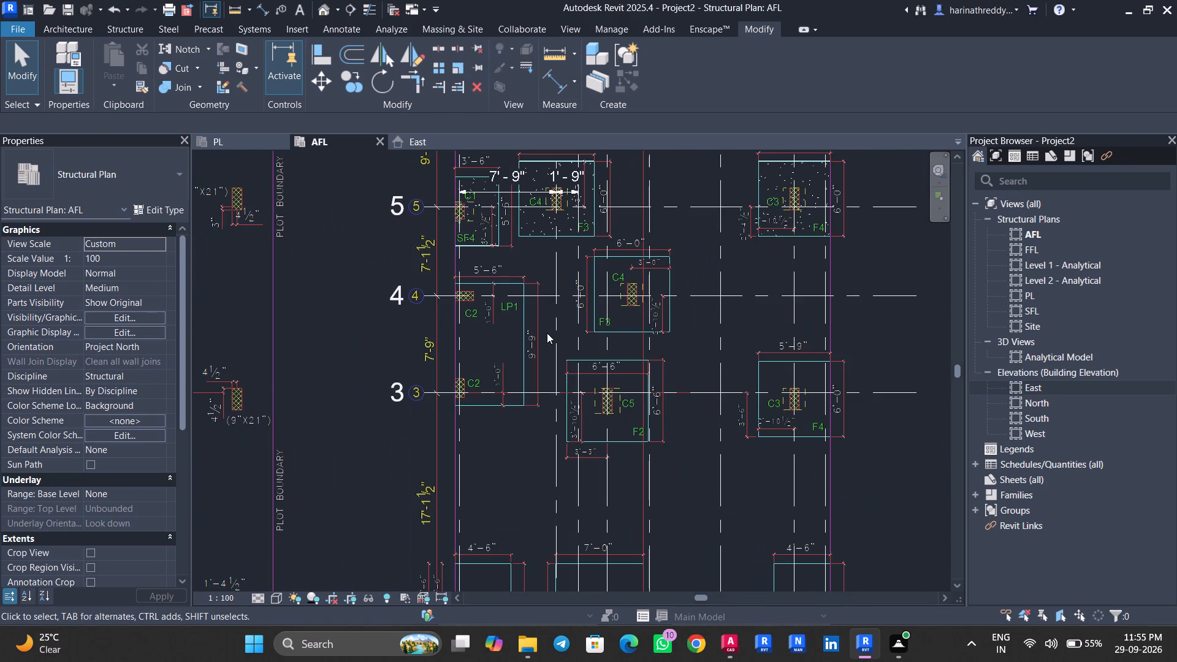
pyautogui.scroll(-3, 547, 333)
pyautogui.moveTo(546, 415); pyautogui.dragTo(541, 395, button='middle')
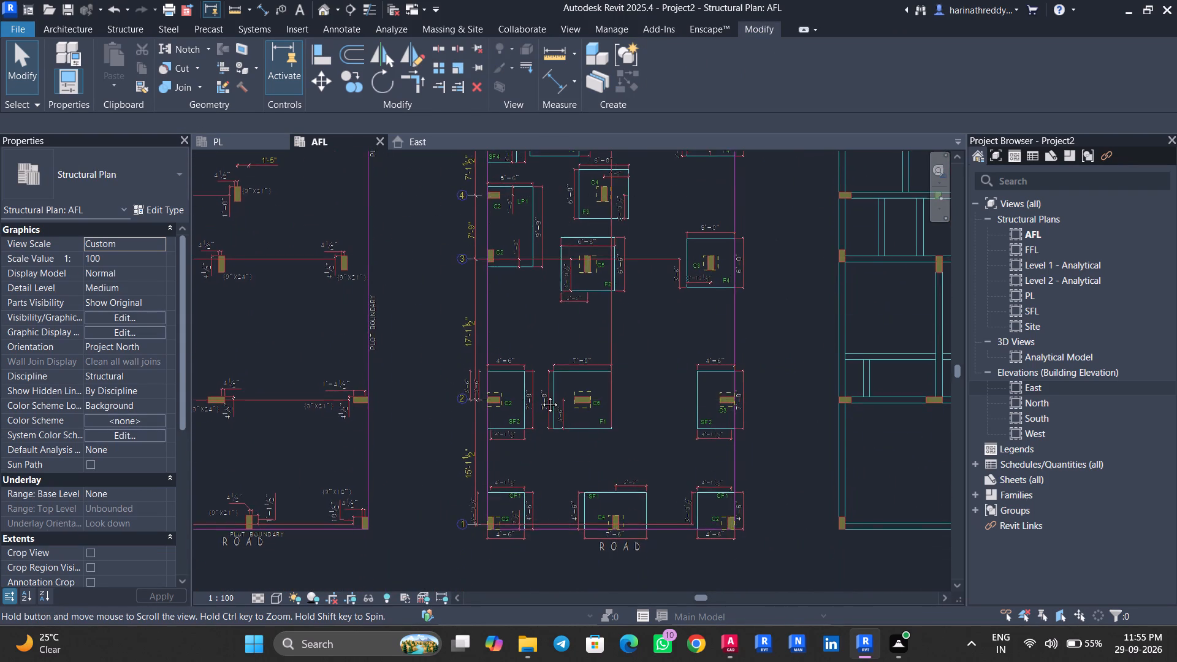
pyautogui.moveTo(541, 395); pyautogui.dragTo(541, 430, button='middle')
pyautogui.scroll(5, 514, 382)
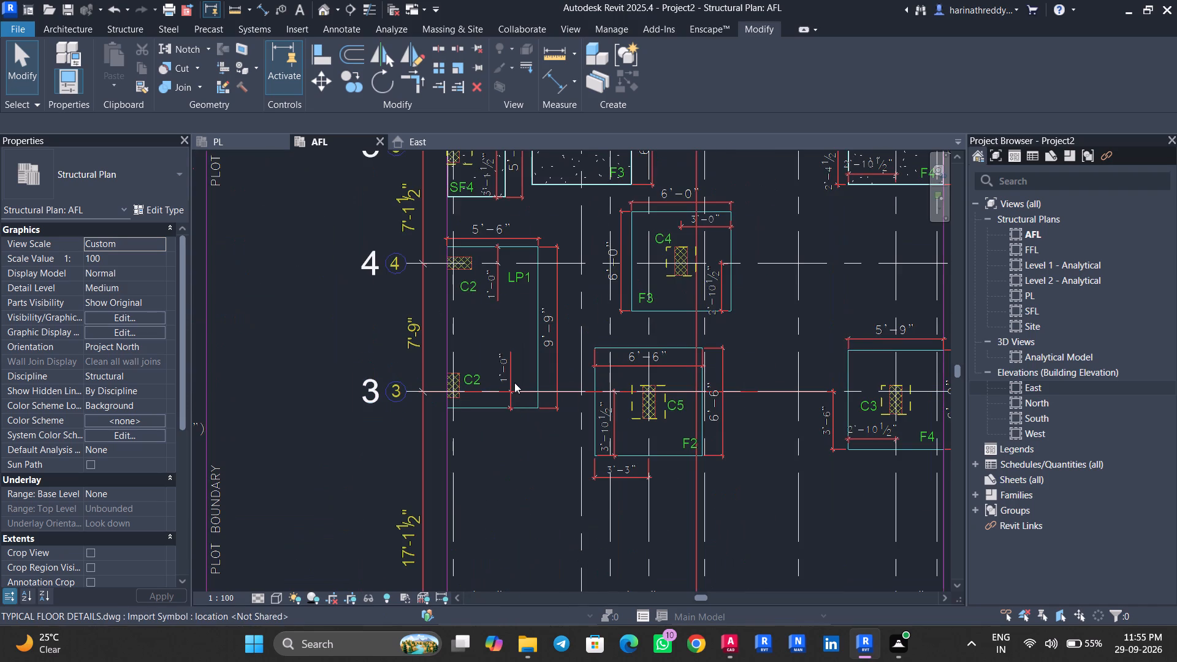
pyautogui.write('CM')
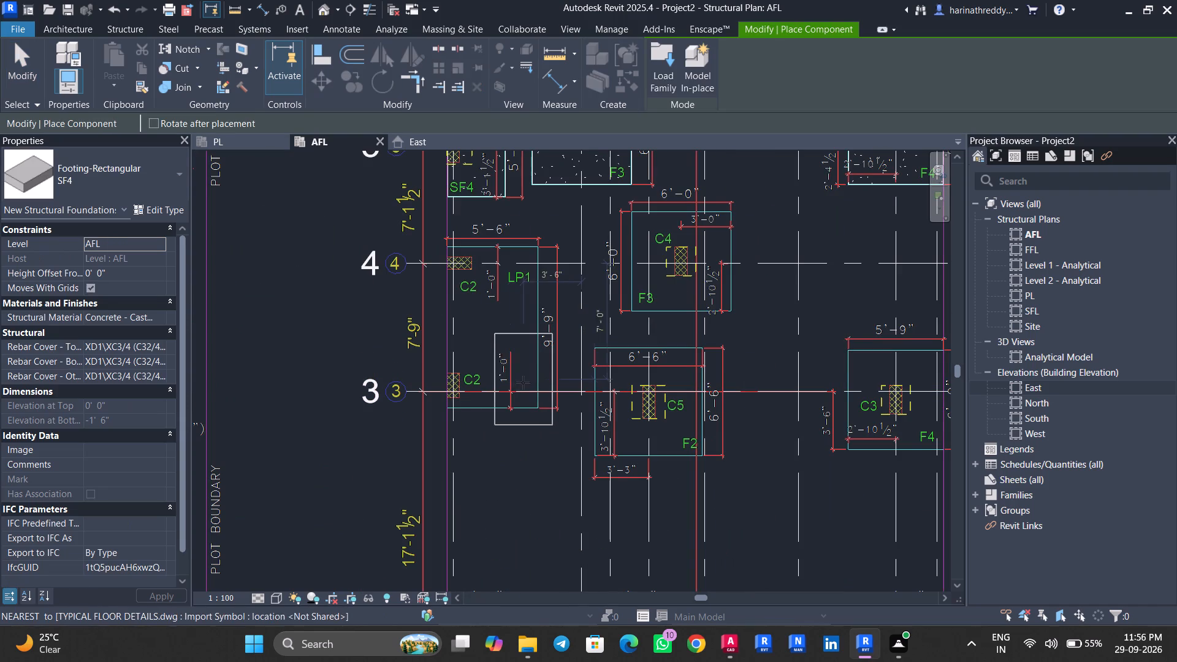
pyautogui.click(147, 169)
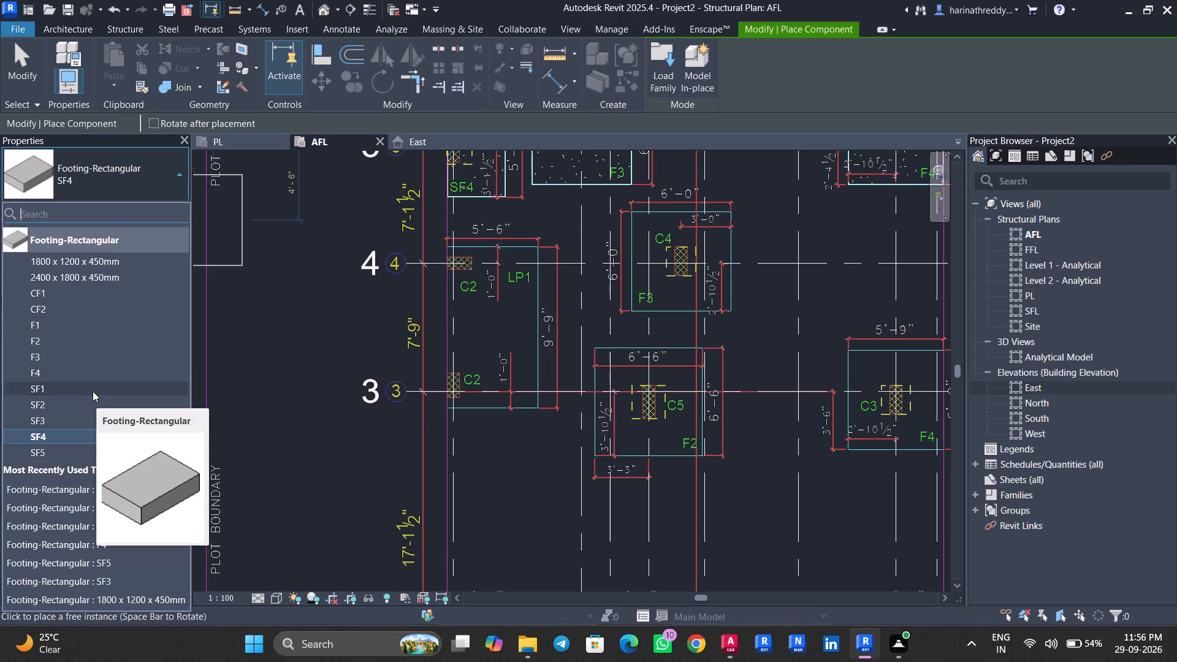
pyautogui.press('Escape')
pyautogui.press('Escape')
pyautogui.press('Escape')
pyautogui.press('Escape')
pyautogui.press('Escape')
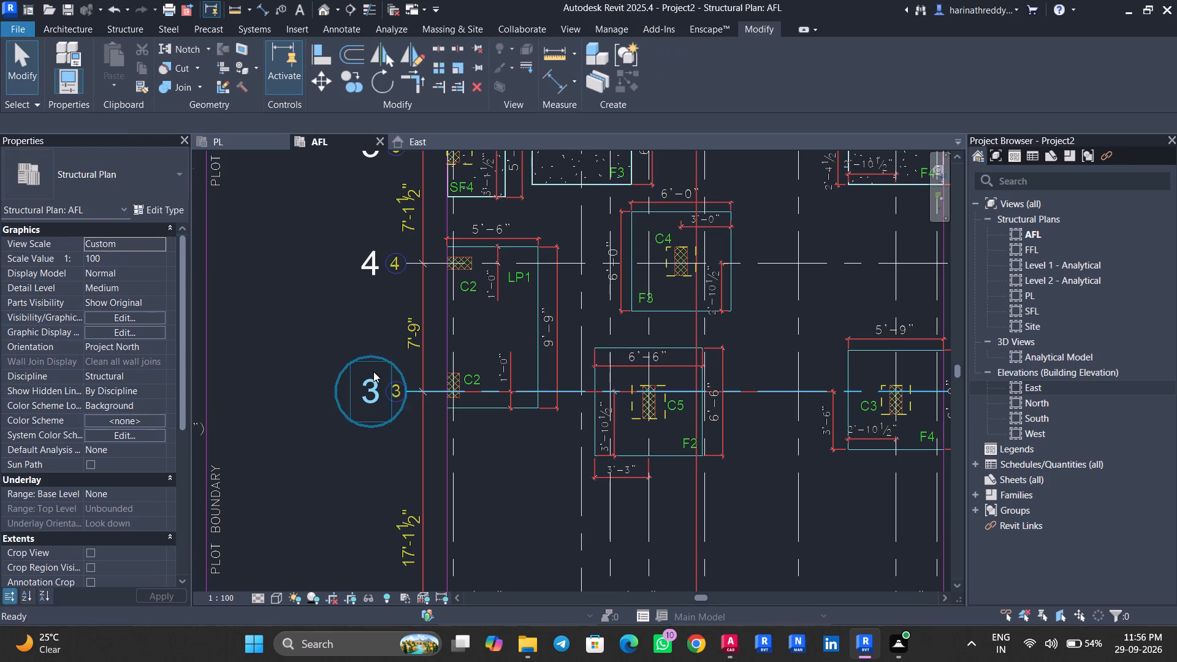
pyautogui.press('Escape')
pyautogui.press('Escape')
# Switch to the TYPICAL FLOOR DETAILS drawing in AutoCAD and examine the isolated footing schedule, its notes and the column schedule.
pyautogui.scroll(-2, 560, 468)
pyautogui.moveTo(617, 503); pyautogui.dragTo(598, 378, button='middle')
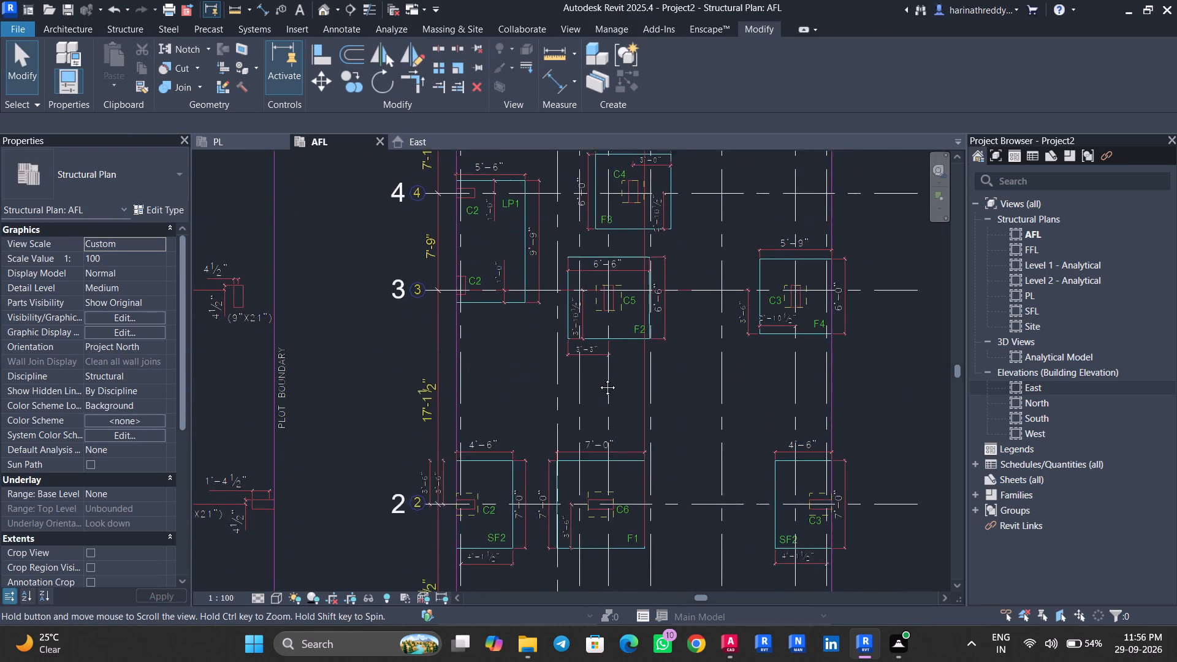
pyautogui.moveTo(598, 378); pyautogui.dragTo(638, 267, button='middle')
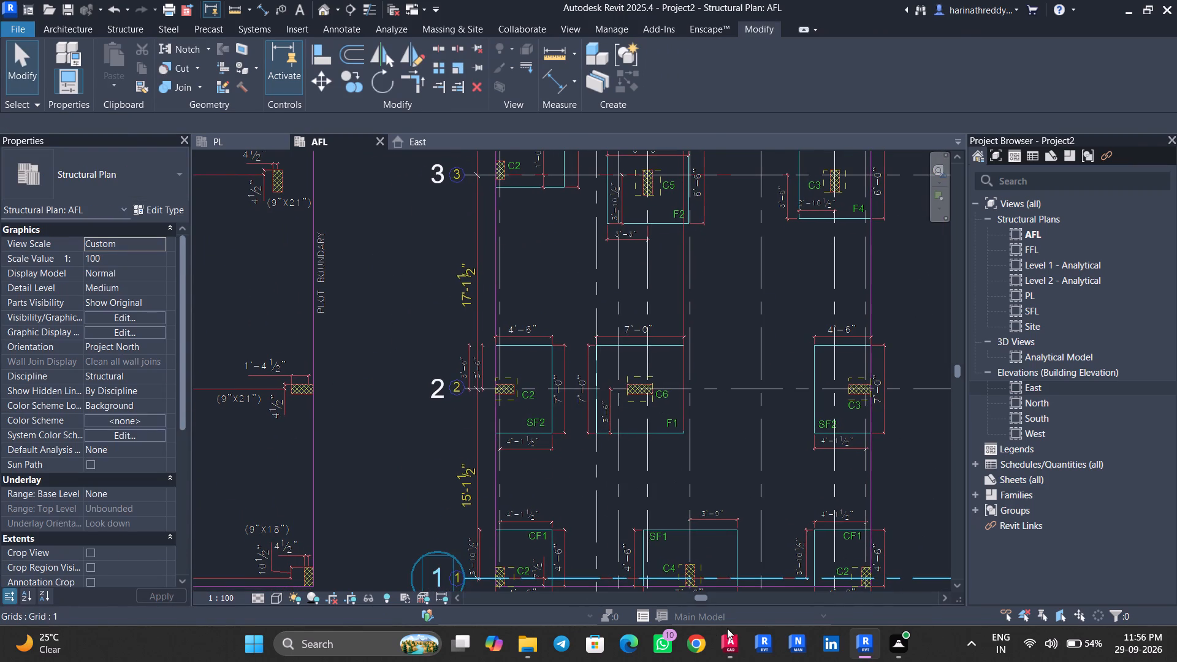
pyautogui.click(720, 636)
pyautogui.scroll(-5, 476, 460)
pyautogui.scroll(5, 417, 486)
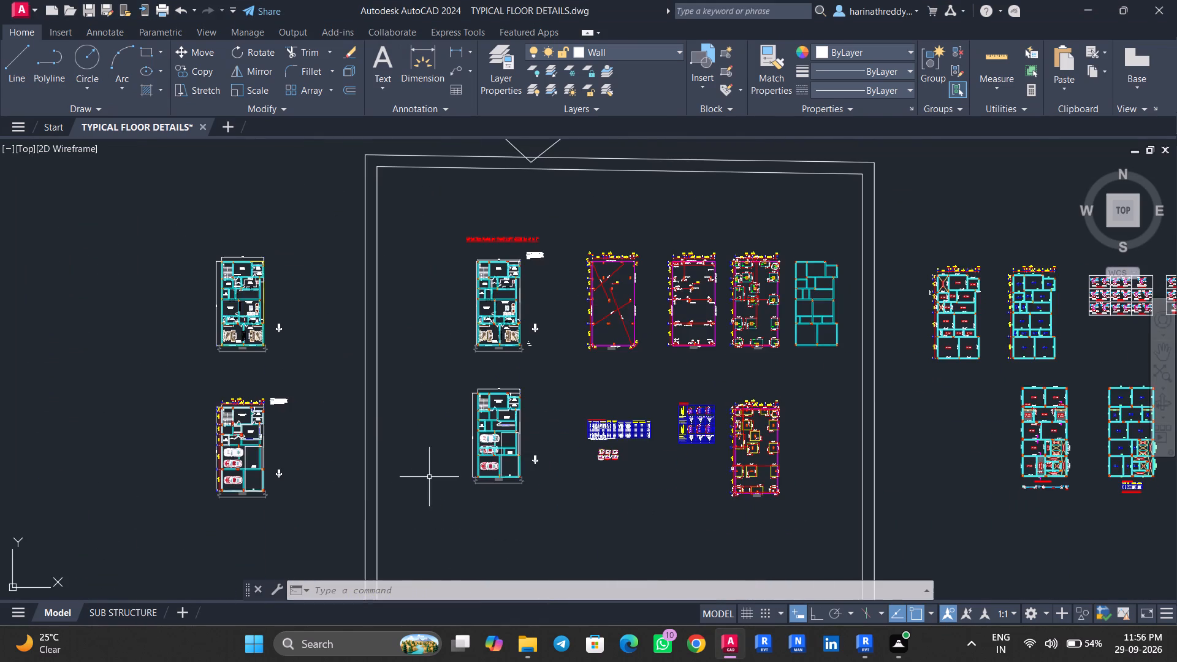
pyautogui.scroll(5, 611, 429)
pyautogui.scroll(3, 577, 516)
pyautogui.scroll(-1, 549, 506)
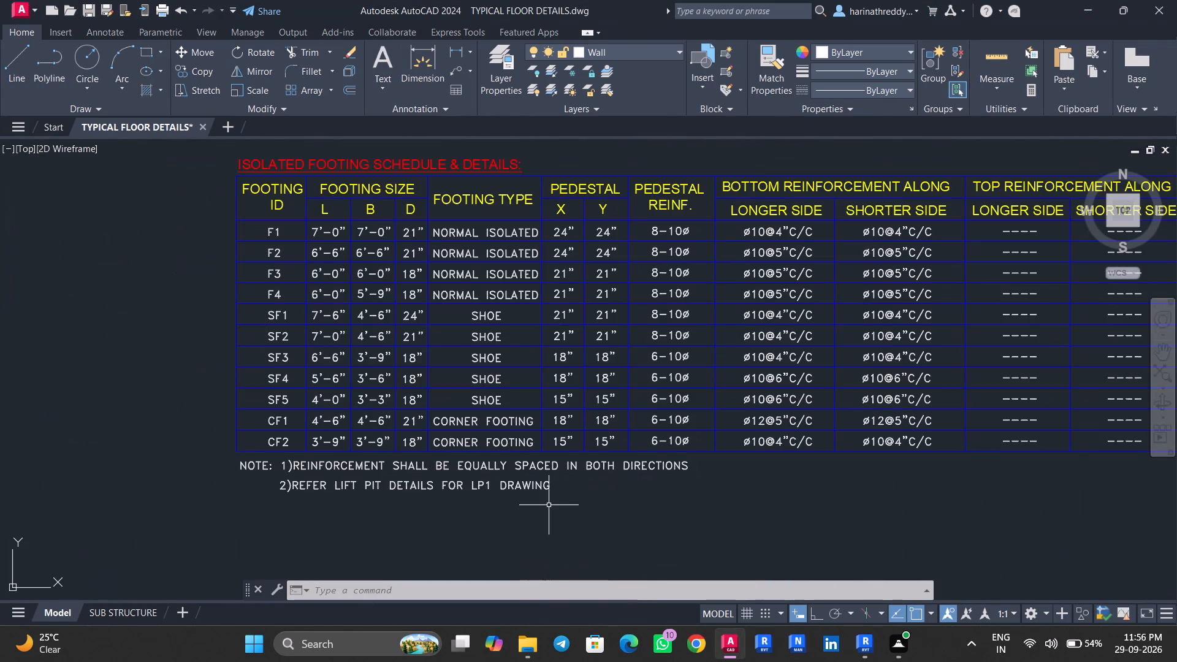
pyautogui.moveTo(653, 503); pyautogui.dragTo(566, 500, button='middle')
pyautogui.scroll(-3, 566, 500)
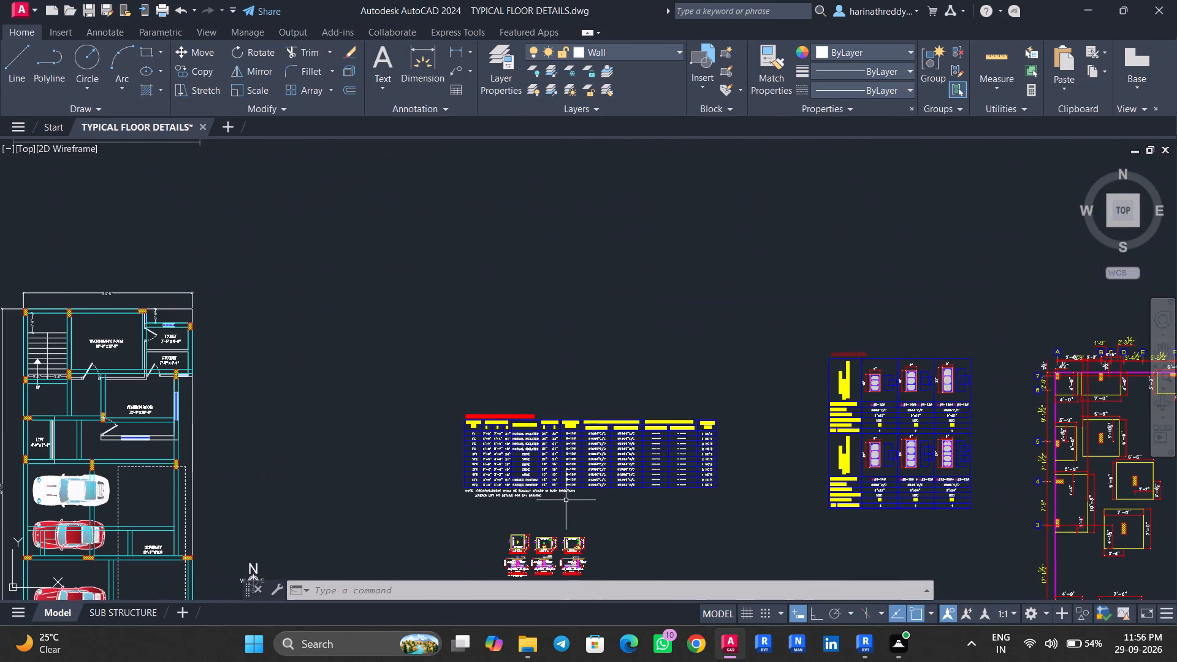
pyautogui.moveTo(619, 502); pyautogui.dragTo(350, 432, button='middle')
pyautogui.scroll(3, 556, 356)
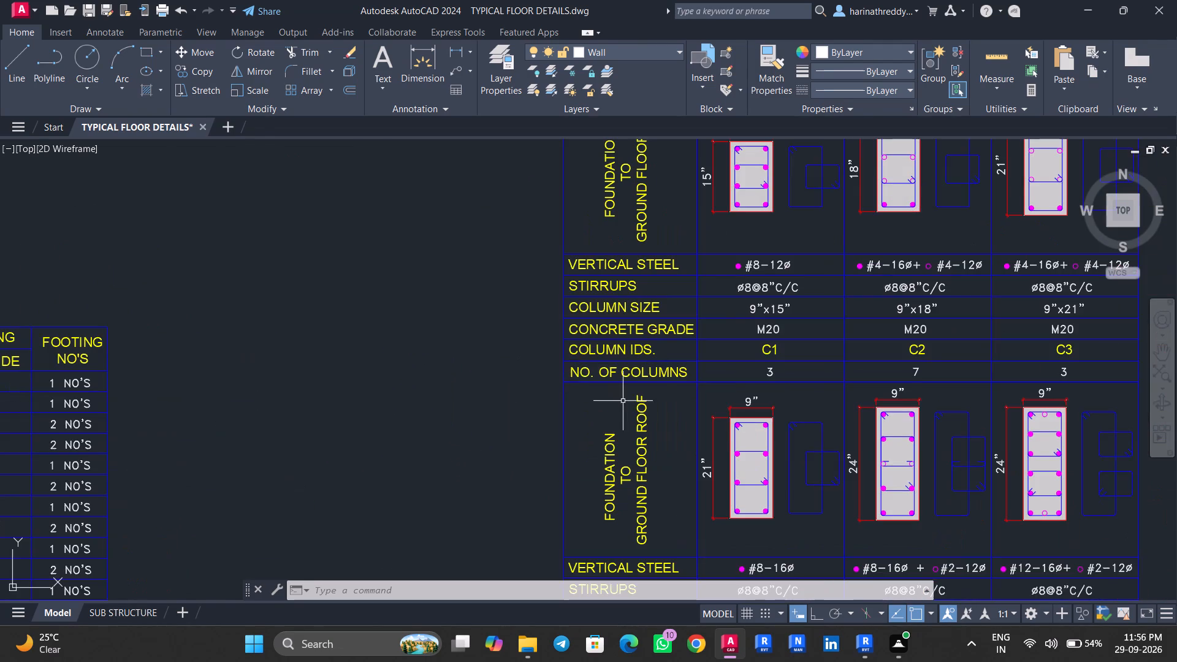
pyautogui.moveTo(630, 409); pyautogui.dragTo(593, 389, button='middle')
pyautogui.scroll(-5, 593, 389)
pyautogui.moveTo(452, 451); pyautogui.dragTo(525, 428, button='middle')
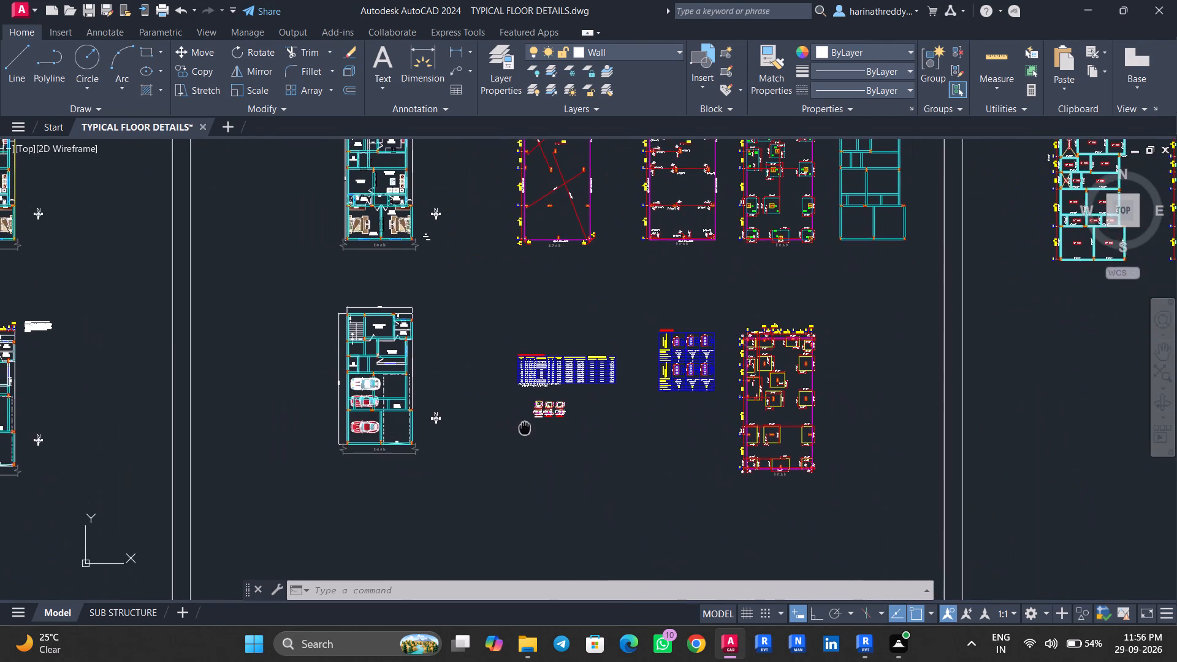
pyautogui.moveTo(525, 428); pyautogui.dragTo(525, 446, button='middle')
pyautogui.scroll(5, 543, 448)
pyautogui.moveTo(559, 425); pyautogui.dragTo(540, 492, button='middle')
pyautogui.scroll(-5, 538, 462)
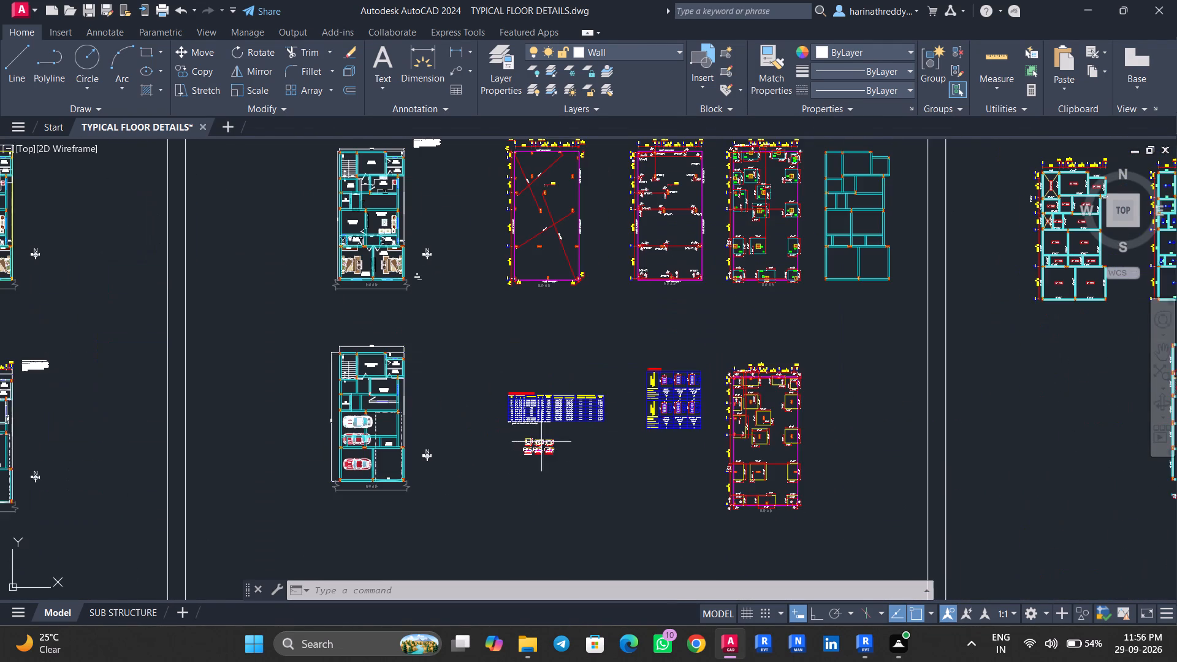
# Look through the other structural drawings for lift pit details and examine the LP1 outline between grids 3 and 4.
pyautogui.moveTo(576, 313); pyautogui.dragTo(111, 298, button='middle')
pyautogui.moveTo(653, 394); pyautogui.dragTo(389, 387, button='middle')
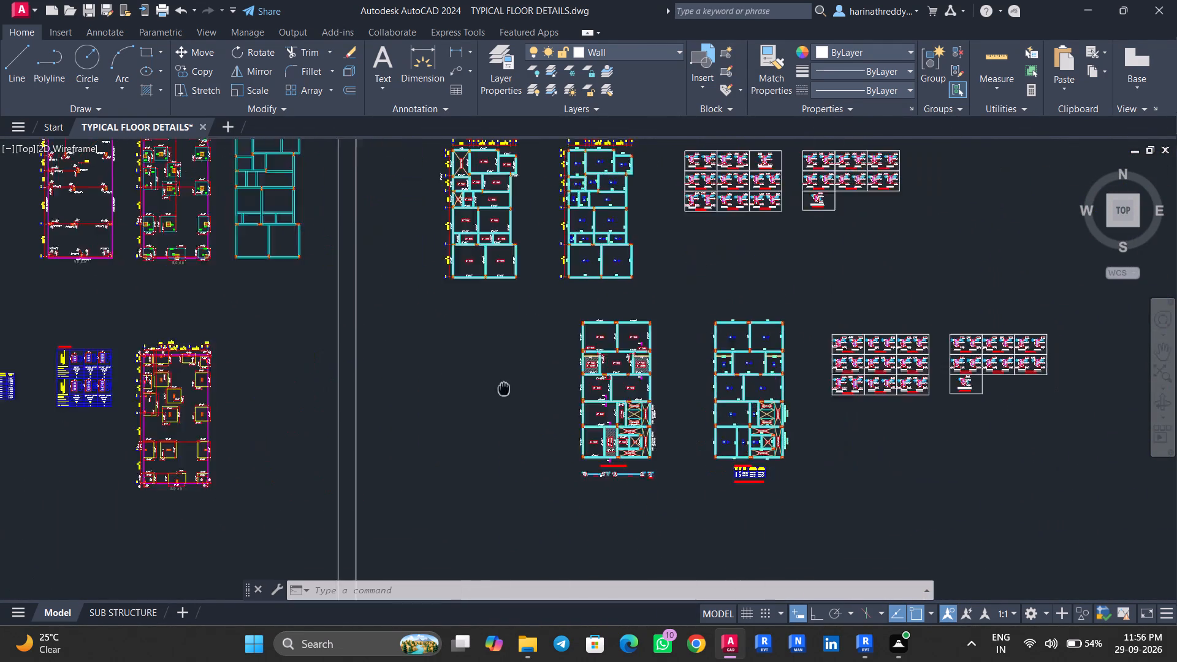
pyautogui.moveTo(389, 387); pyautogui.dragTo(362, 387, button='middle')
pyautogui.scroll(6, 714, 384)
pyautogui.moveTo(712, 384); pyautogui.dragTo(672, 424, button='middle')
pyautogui.scroll(-6, 671, 424)
pyautogui.scroll(1, 669, 421)
pyautogui.scroll(-2, 669, 421)
pyautogui.moveTo(645, 379); pyautogui.dragTo(654, 400, button='middle')
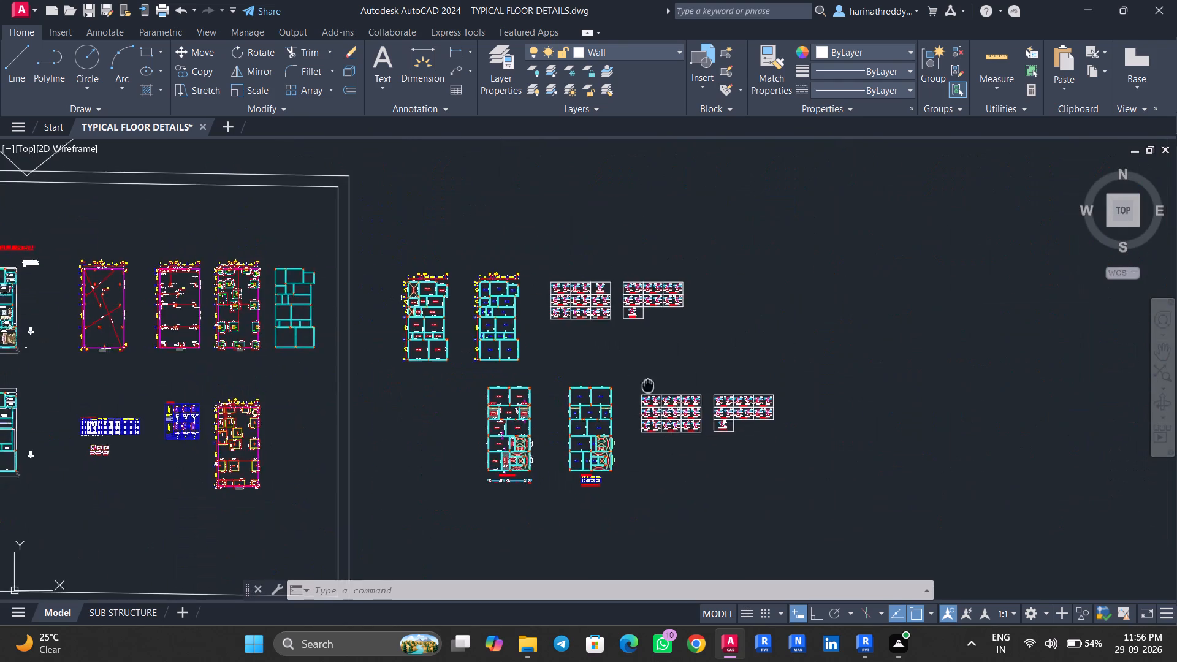
pyautogui.moveTo(654, 400); pyautogui.dragTo(665, 438, button='middle')
pyautogui.scroll(5, 582, 518)
pyautogui.moveTo(576, 506); pyautogui.dragTo(699, 457, button='middle')
pyautogui.scroll(-3, 687, 463)
pyautogui.moveTo(636, 460); pyautogui.dragTo(756, 612, button='middle')
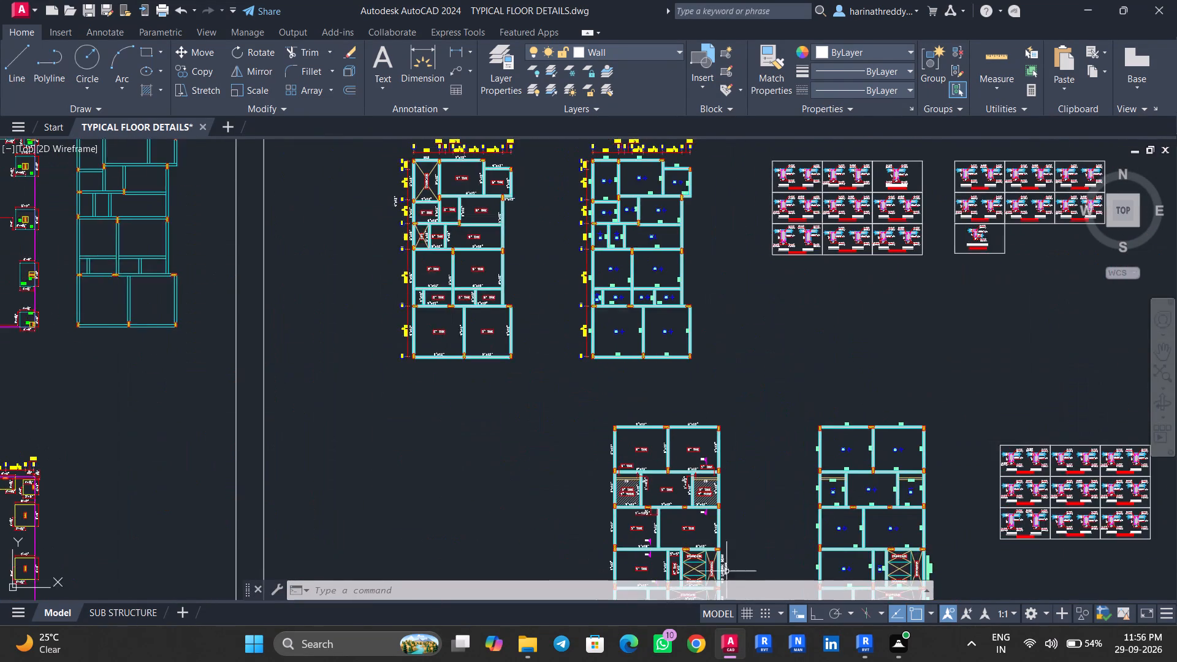
pyautogui.moveTo(505, 470); pyautogui.dragTo(708, 537, button='middle')
pyautogui.moveTo(219, 437); pyautogui.dragTo(436, 458, button='middle')
pyautogui.scroll(5, 368, 358)
pyautogui.moveTo(365, 329); pyautogui.dragTo(460, 465, button='middle')
pyautogui.scroll(1, 459, 469)
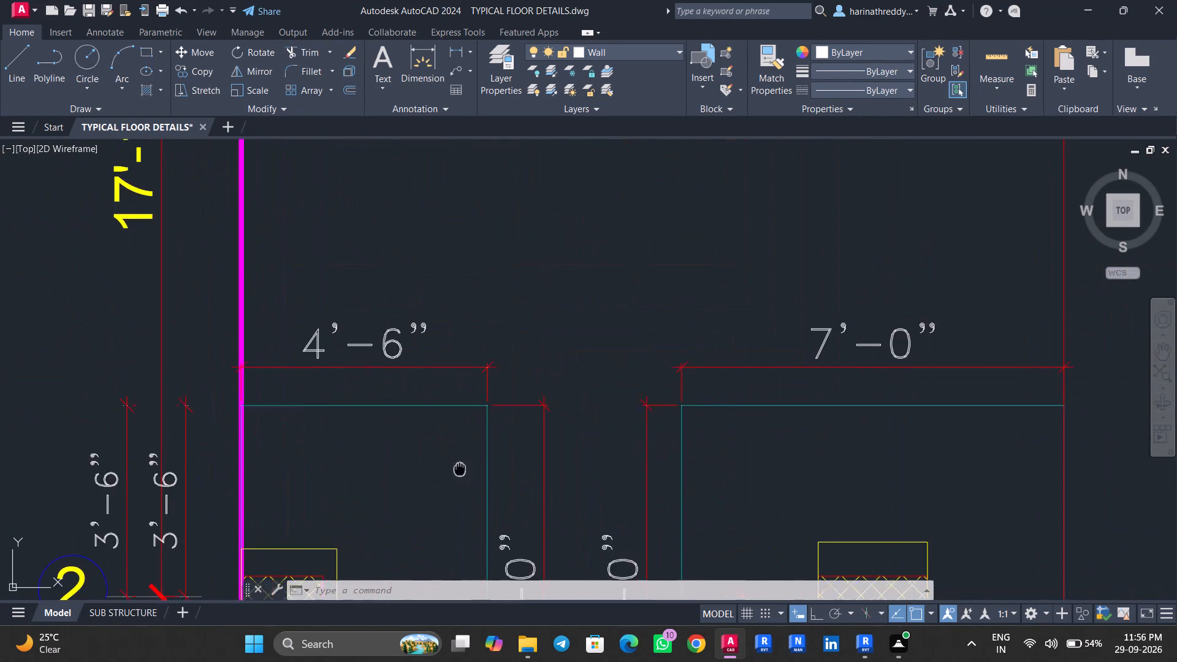
pyautogui.moveTo(460, 465); pyautogui.dragTo(460, 463, button='middle')
pyautogui.scroll(-5, 462, 460)
pyautogui.moveTo(482, 491); pyautogui.dragTo(508, 557, button='middle')
pyautogui.scroll(5, 510, 442)
pyautogui.moveTo(497, 454); pyautogui.dragTo(550, 504, button='middle')
pyautogui.scroll(-2, 512, 491)
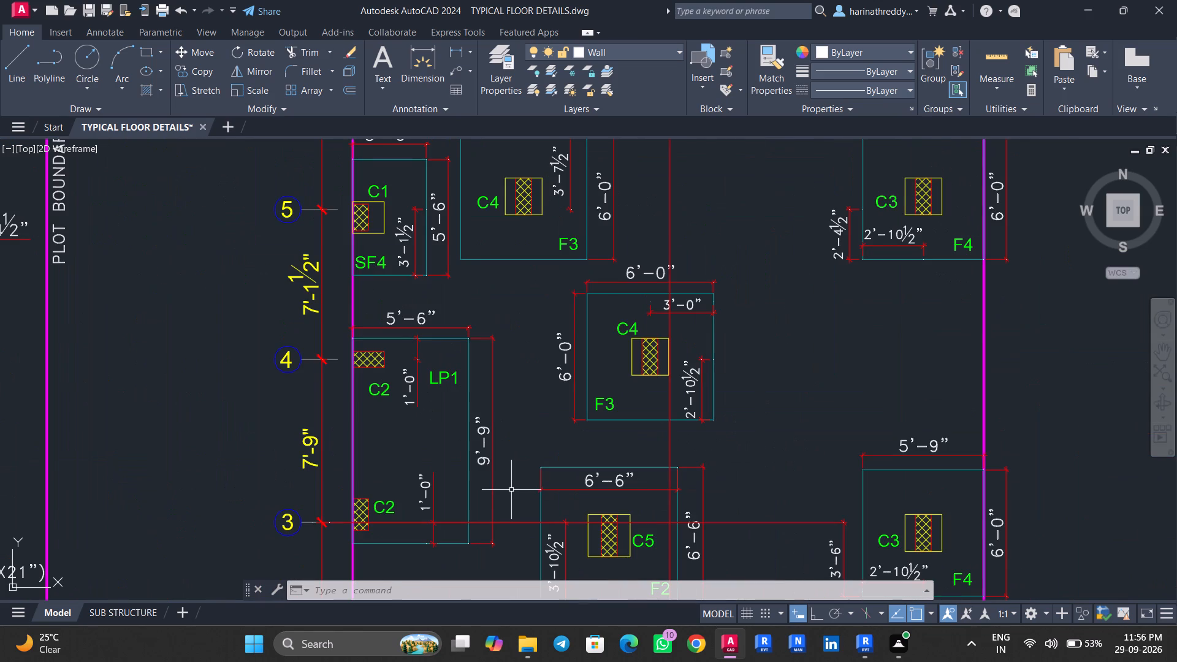
# Switch to Revit and duplicate the SF4 rectangular footing type as LP1 while placing a component on the AFL plan.
pyautogui.click(867, 652)
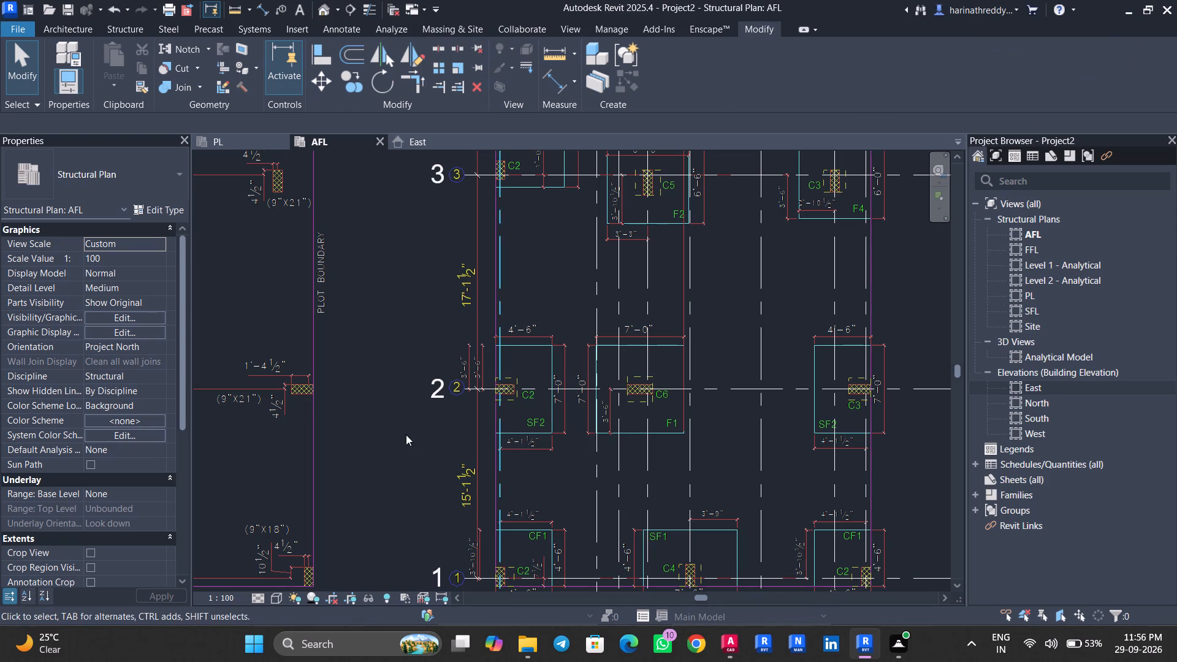
pyautogui.write('CM')
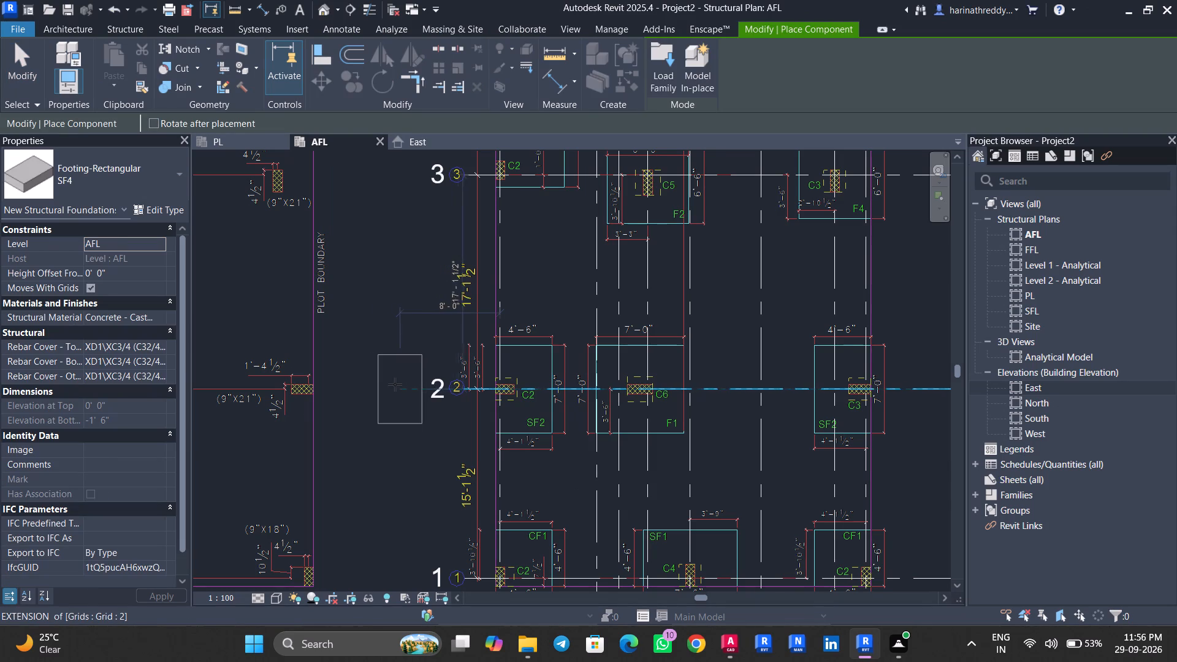
pyautogui.scroll(3, 395, 384)
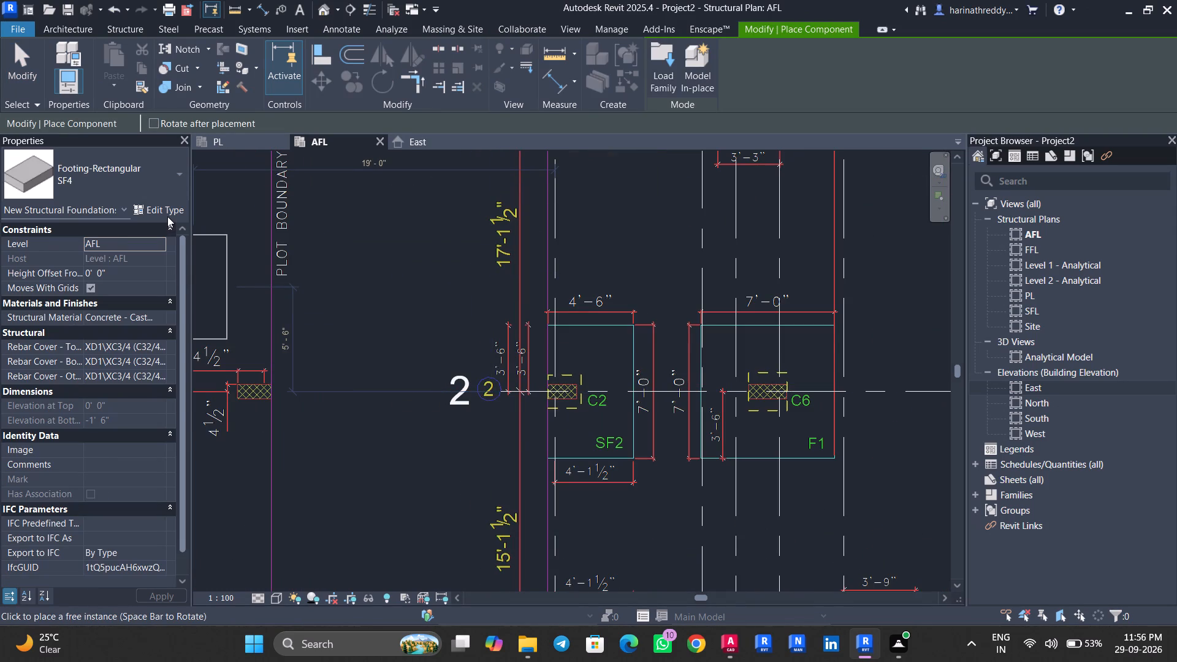
pyautogui.scroll(-4, 373, 395)
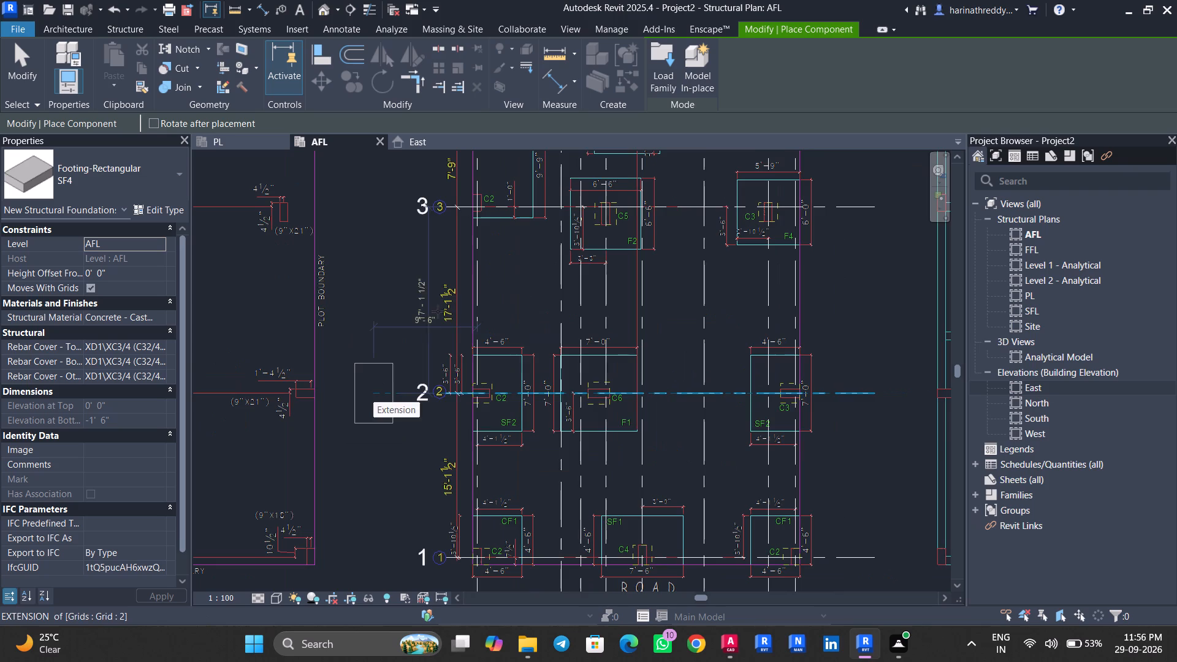
pyautogui.moveTo(439, 306); pyautogui.dragTo(449, 468, button='middle')
pyautogui.scroll(3, 454, 331)
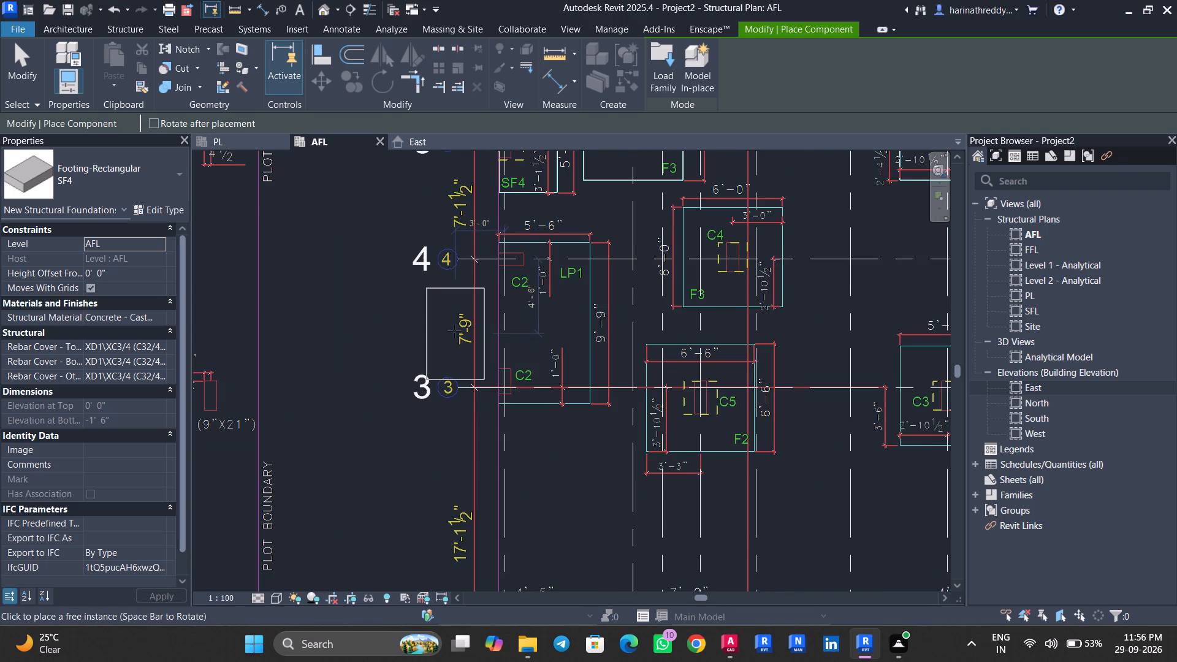
pyautogui.moveTo(454, 331); pyautogui.dragTo(422, 416, button='middle')
pyautogui.scroll(2, 422, 413)
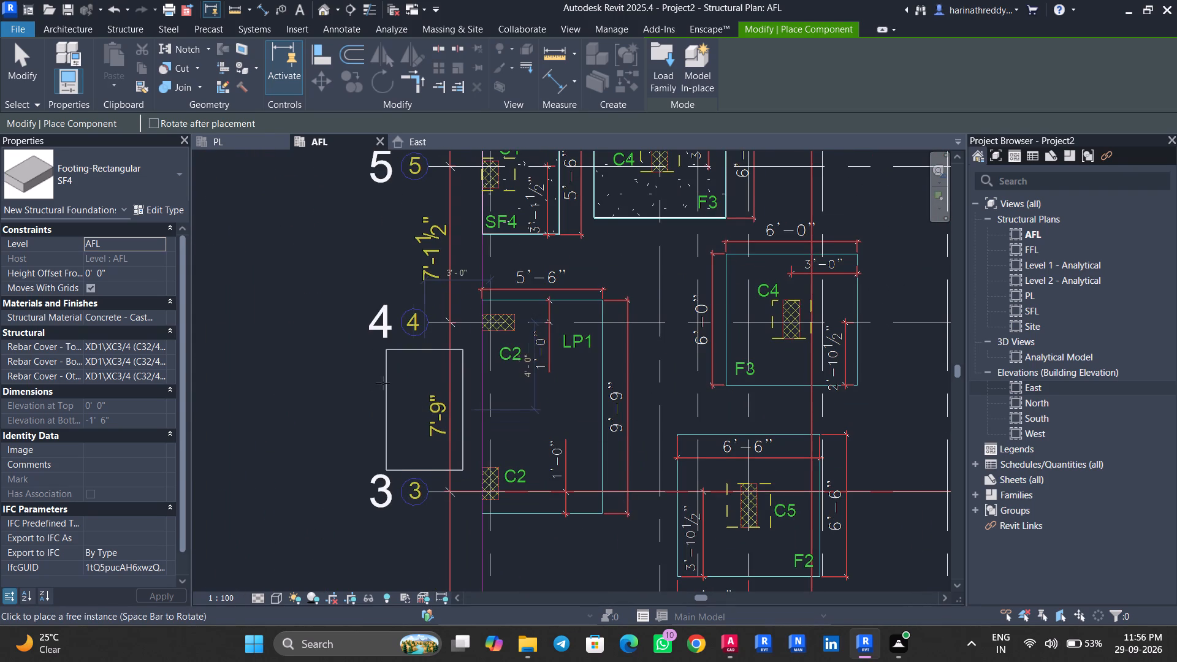
pyautogui.click(162, 209)
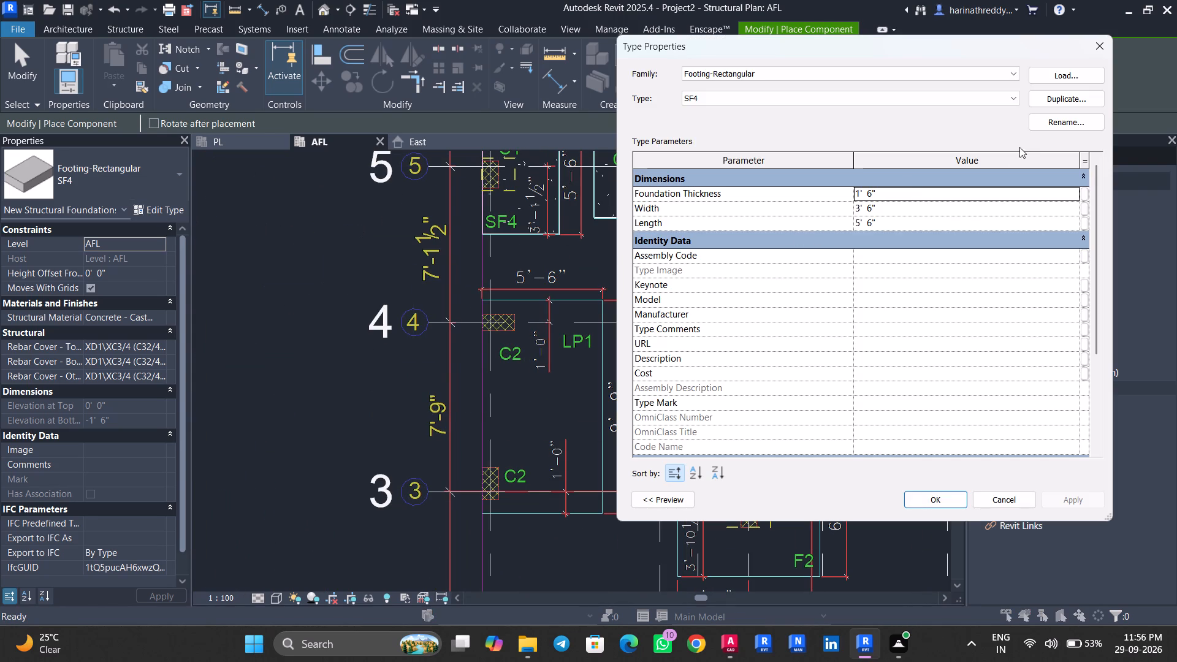
pyautogui.click(1051, 104)
pyautogui.write('LP1')
pyautogui.click(863, 299)
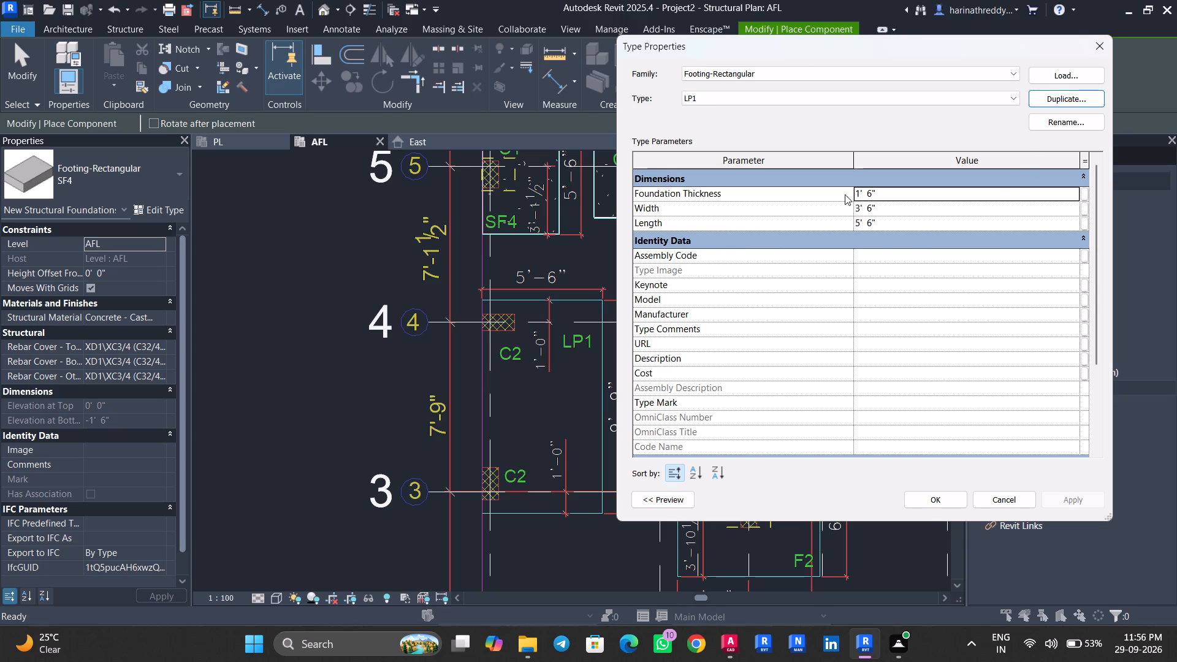
# Set the LP1 footing type's length to 9'9" and width to 5'6".
pyautogui.moveTo(798, 53); pyautogui.dragTo(836, 59)
pyautogui.click(957, 230)
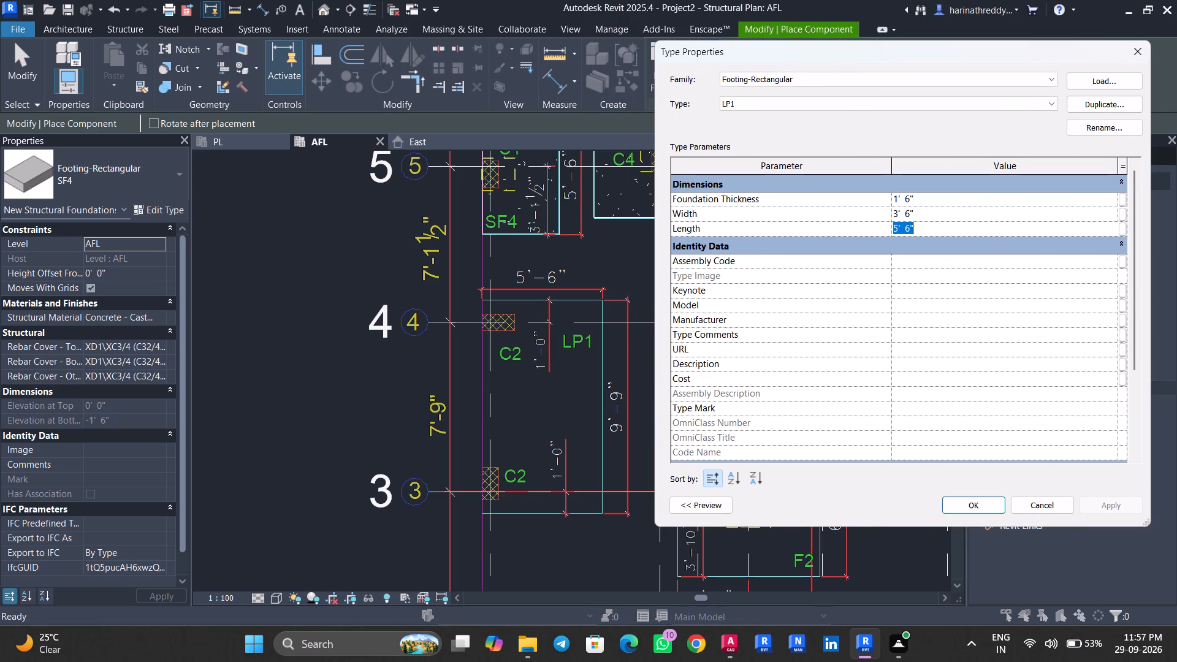
pyautogui.write('9\'9"')
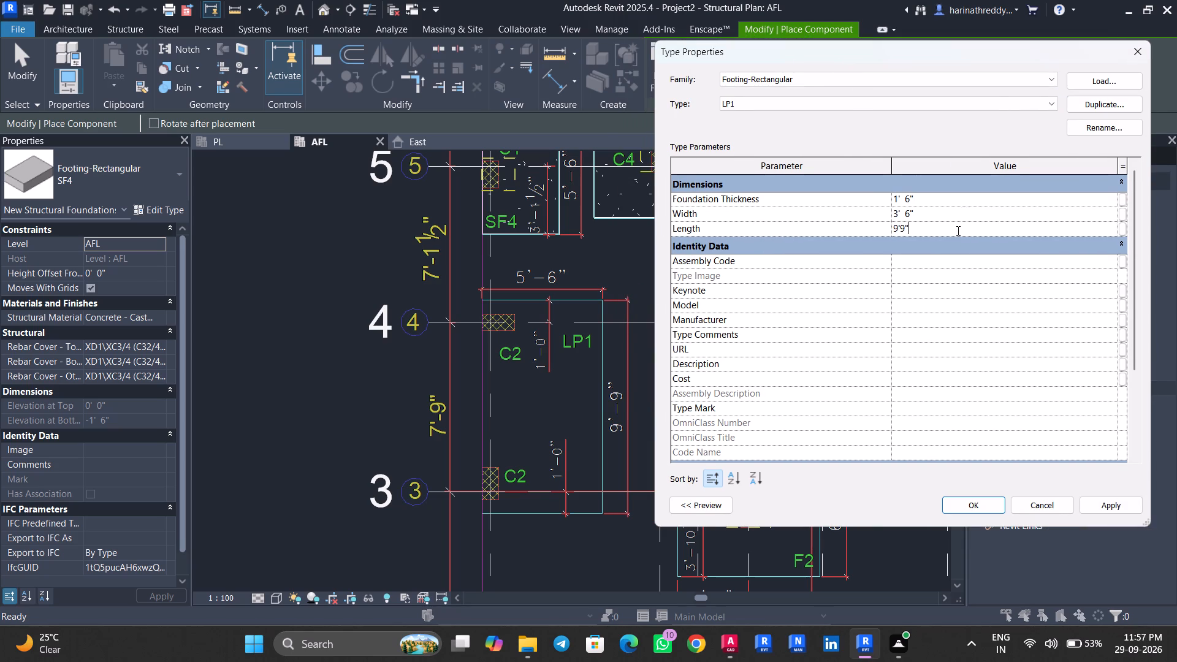
pyautogui.press('Return')
pyautogui.click(947, 210)
pyautogui.write('5\'6"')
pyautogui.press('Return')
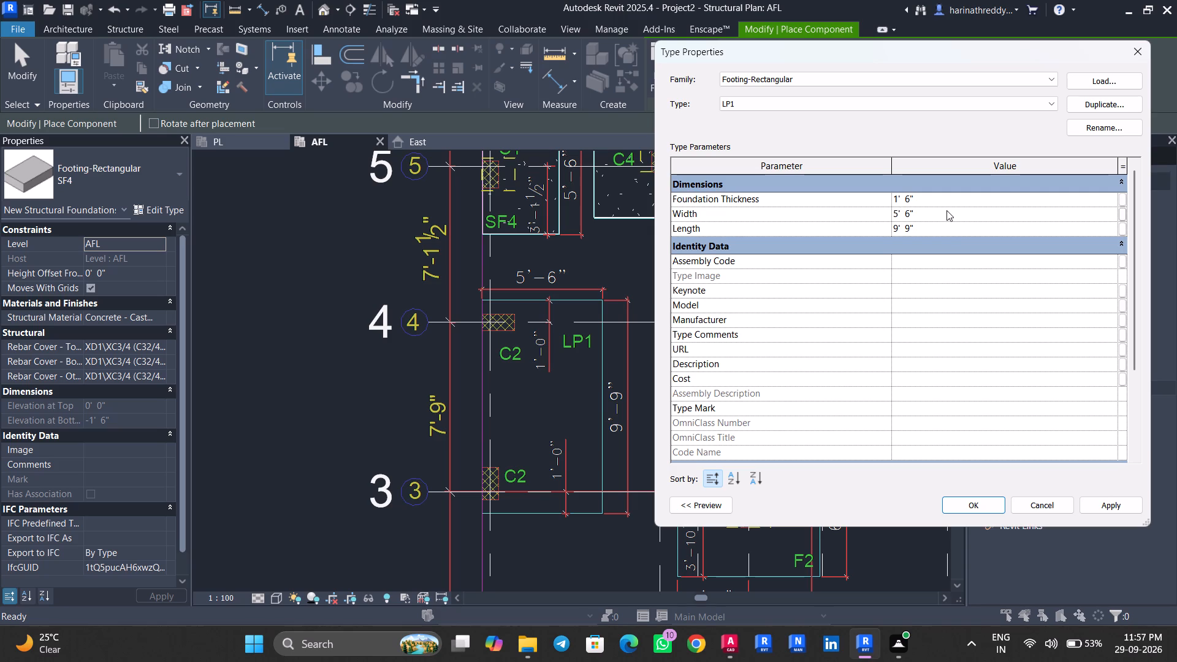
pyautogui.click(1110, 497)
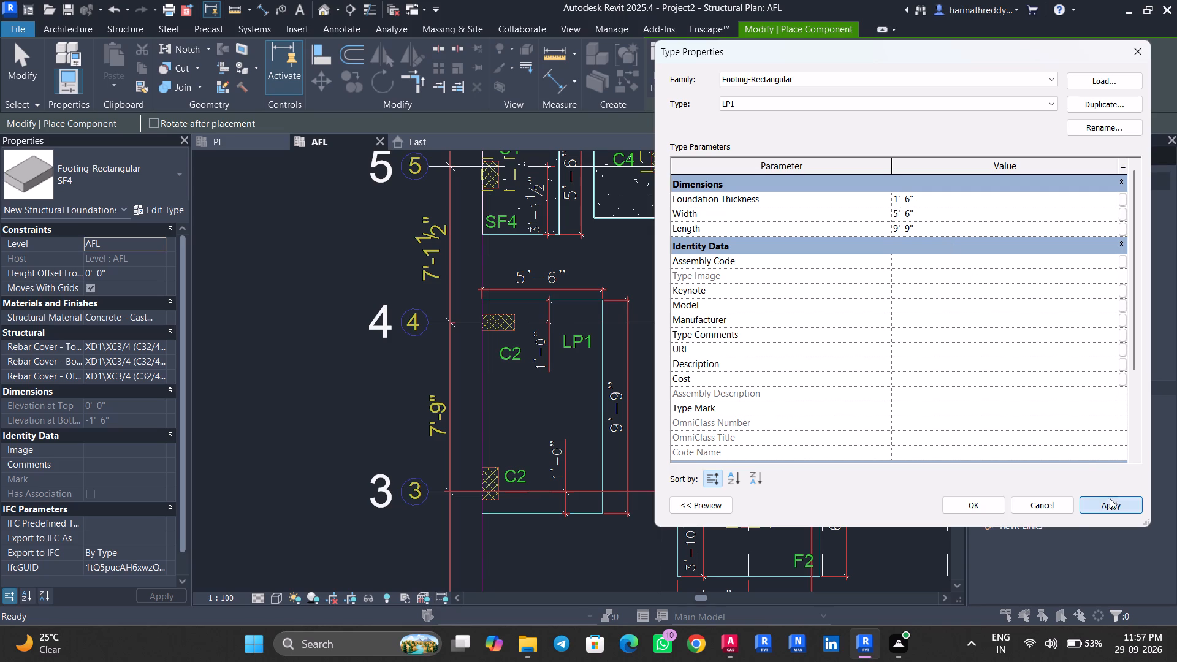
pyautogui.click(973, 506)
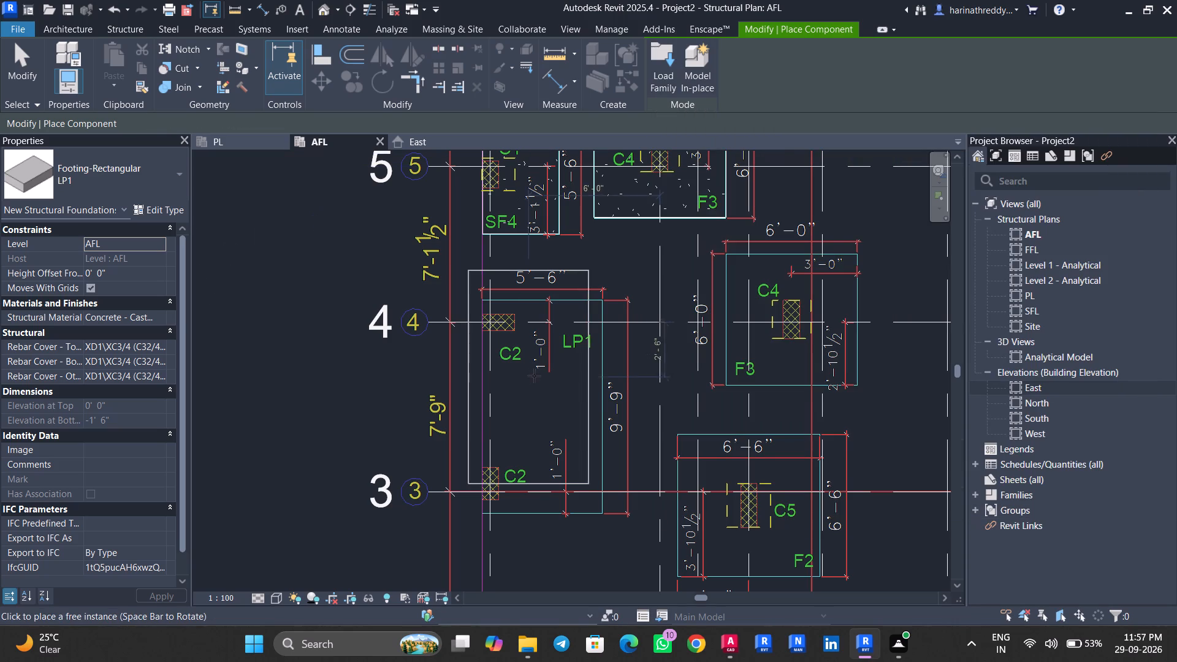
# Place one LP1 footing over its drawn outline between grids 3 and 4.
pyautogui.scroll(5, 550, 395)
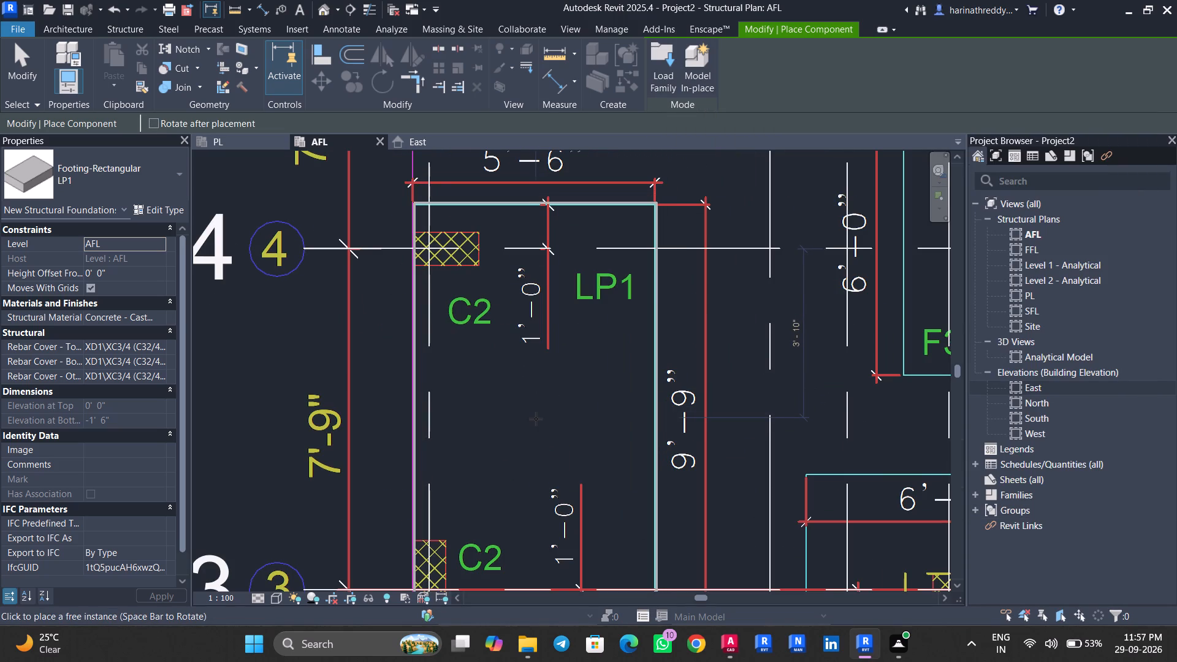
pyautogui.click(536, 419)
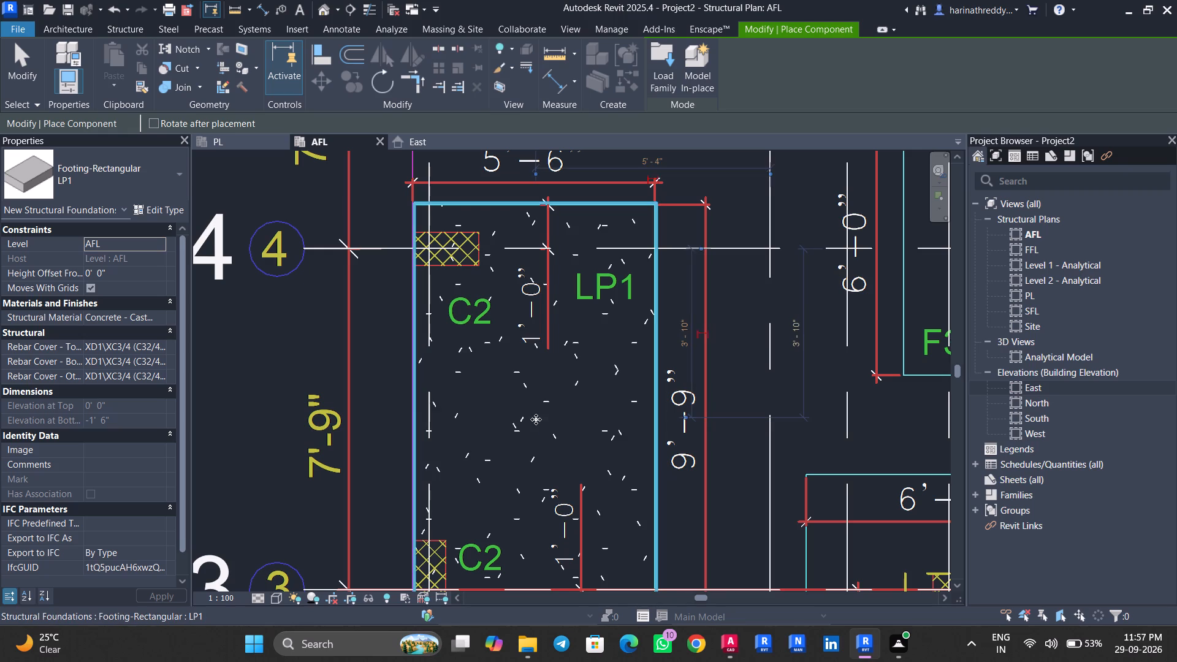
pyautogui.press('Escape')
pyautogui.press('Escape')
pyautogui.press('Escape')
# Nudge the LP1 footing slightly left and down in plan so its edges sit on the drawn outline, checking its corners.
pyautogui.click(630, 244)
pyautogui.scroll(7, 629, 244)
pyautogui.moveTo(633, 259); pyautogui.dragTo(665, 381, button='middle')
pyautogui.scroll(-1, 665, 381)
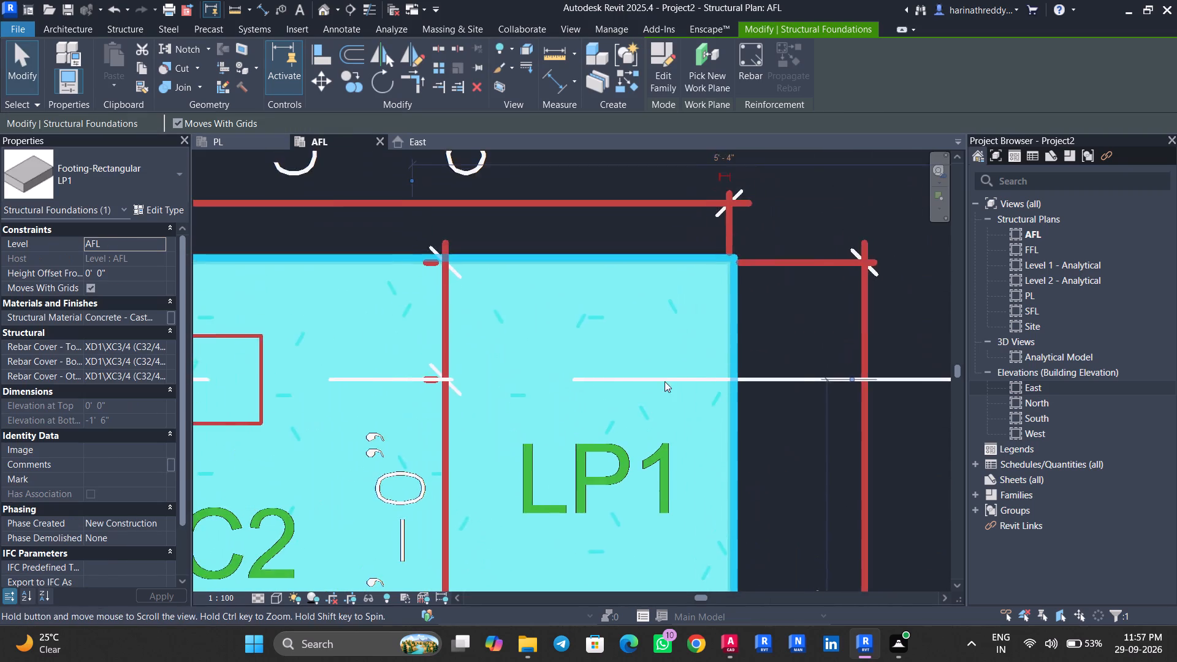
pyautogui.press('Down')
pyautogui.press('Left')
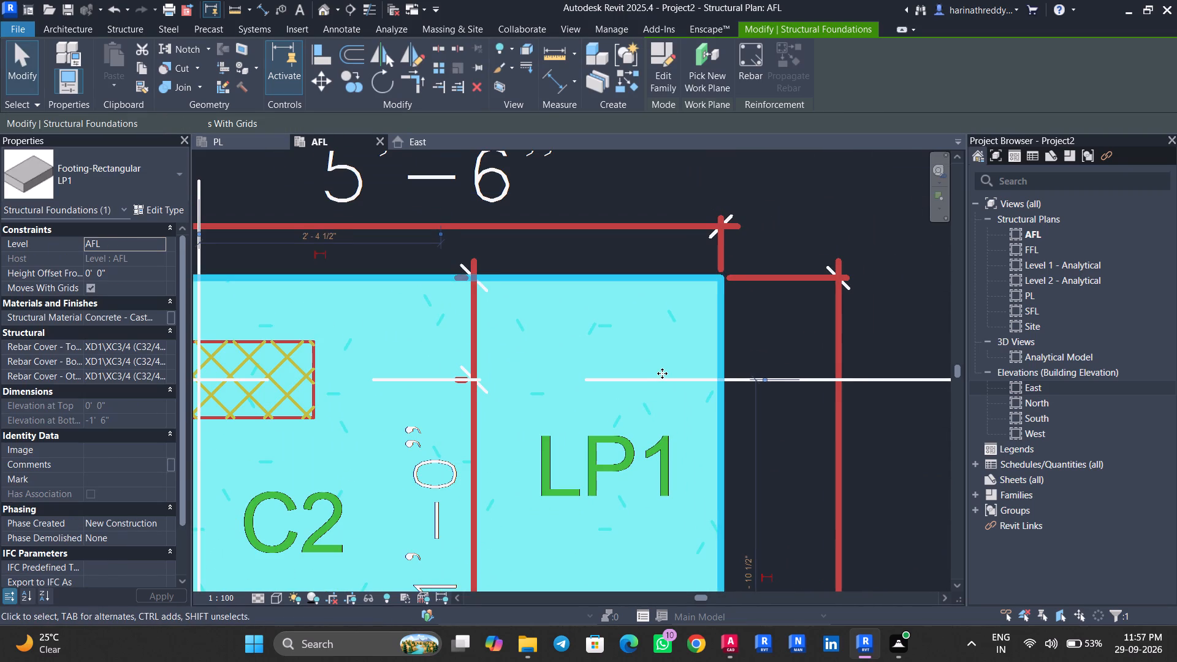
pyautogui.scroll(-3, 662, 373)
pyautogui.moveTo(661, 373); pyautogui.dragTo(650, 259, button='middle')
pyautogui.press('Right')
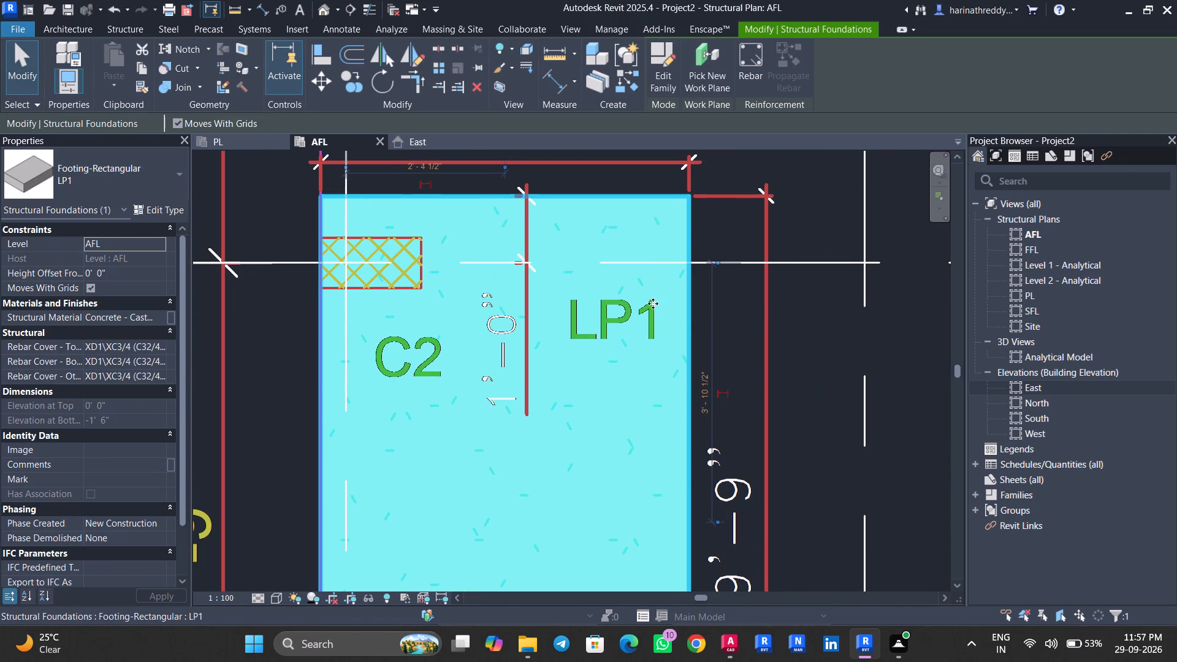
pyautogui.press('Up')
pyautogui.press('Down')
pyautogui.press('Left')
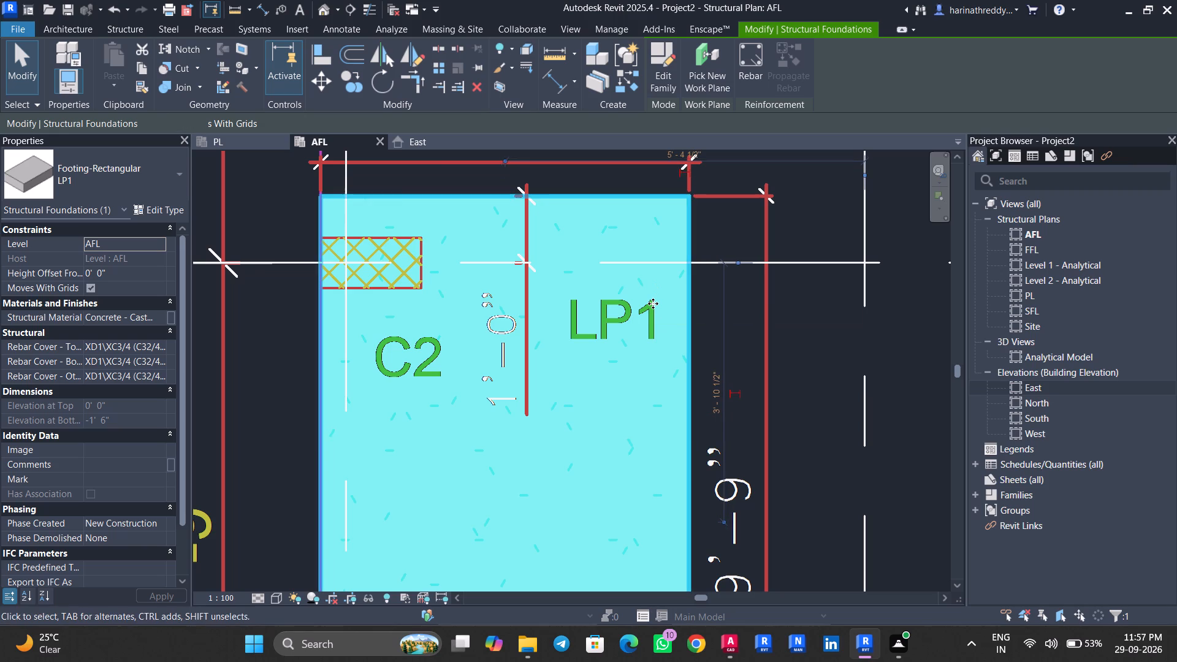
pyautogui.scroll(-4, 653, 303)
pyautogui.moveTo(653, 303); pyautogui.dragTo(606, 186, button='middle')
pyautogui.scroll(9, 642, 465)
pyautogui.moveTo(592, 494); pyautogui.dragTo(601, 361, button='middle')
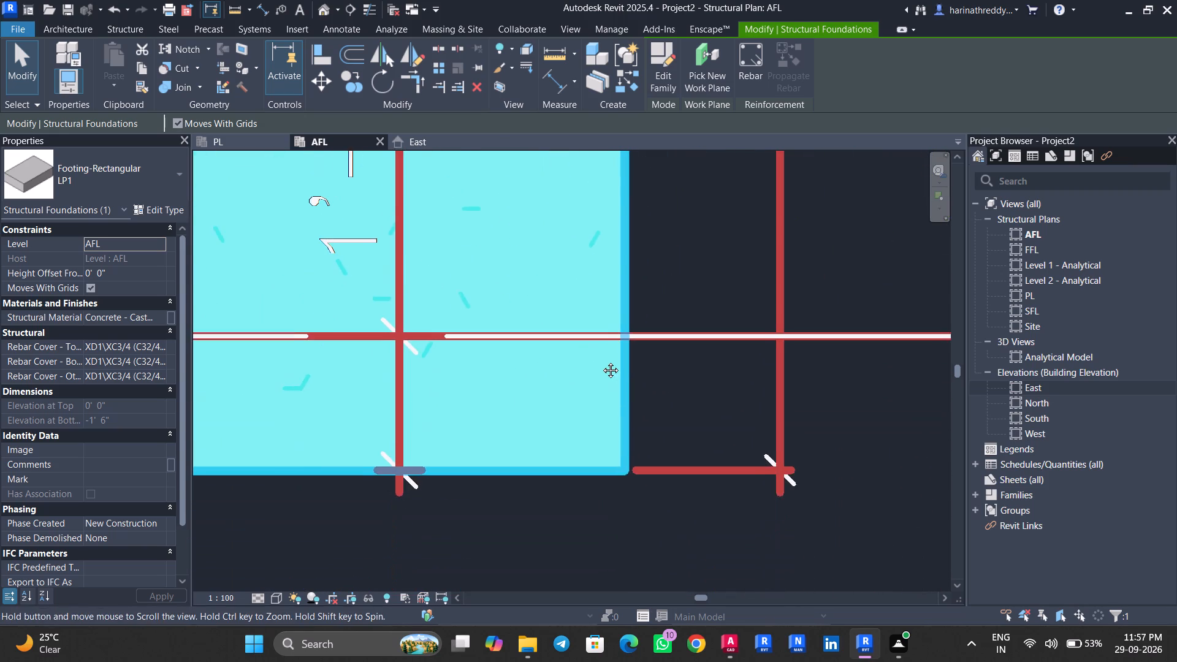
pyautogui.moveTo(601, 361); pyautogui.dragTo(601, 356, button='middle')
pyautogui.press('Escape')
pyautogui.press('Escape')
# Place an F3 rectangular footing over its drawn outline at column C4 on grid 4.
pyautogui.scroll(-14, 618, 463)
pyautogui.moveTo(669, 397); pyautogui.dragTo(589, 481, button='middle')
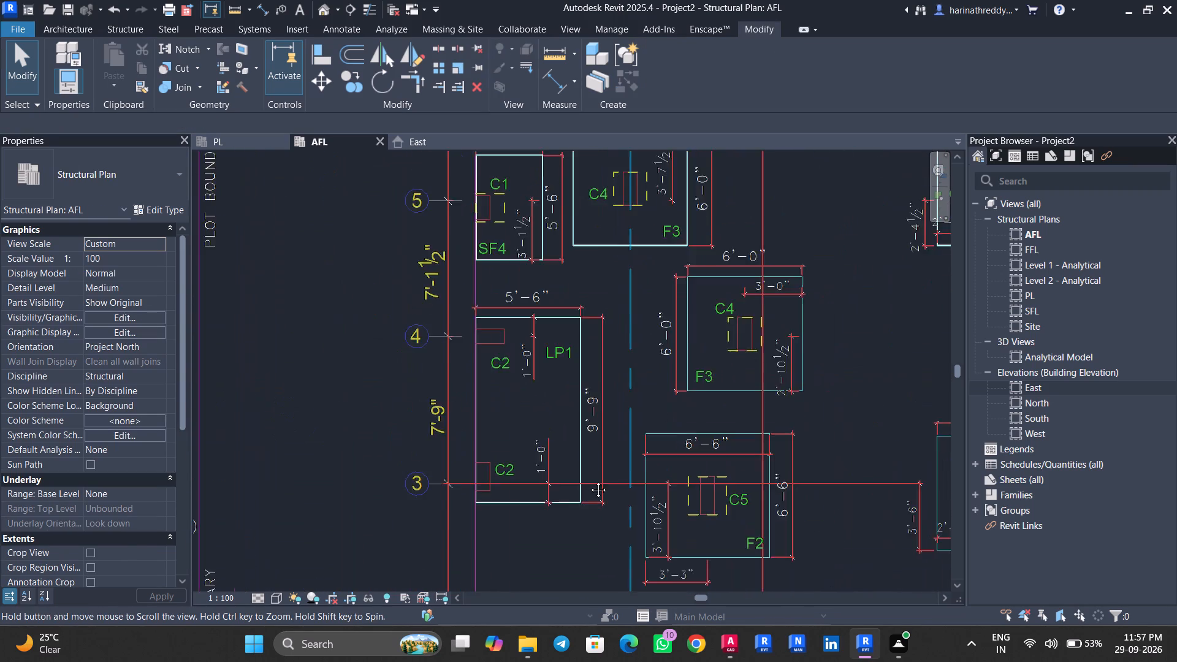
pyautogui.moveTo(589, 481); pyautogui.dragTo(566, 496, button='middle')
pyautogui.scroll(3, 680, 428)
pyautogui.press('c')
pyautogui.press('m')
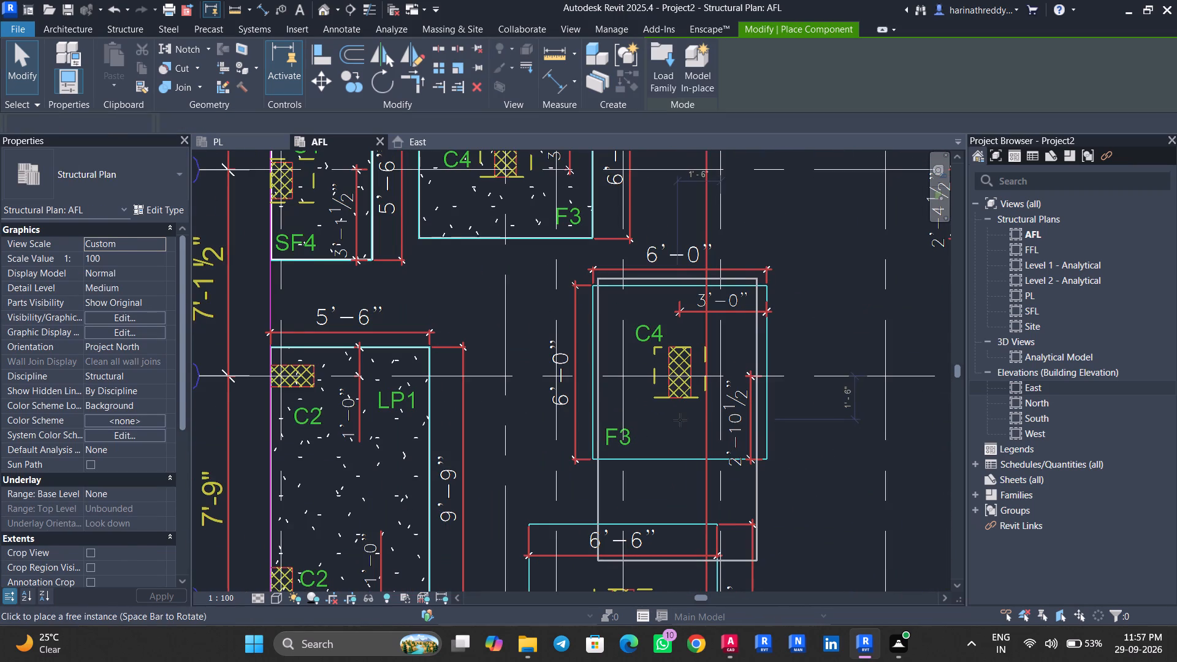
pyautogui.click(150, 187)
pyautogui.click(71, 327)
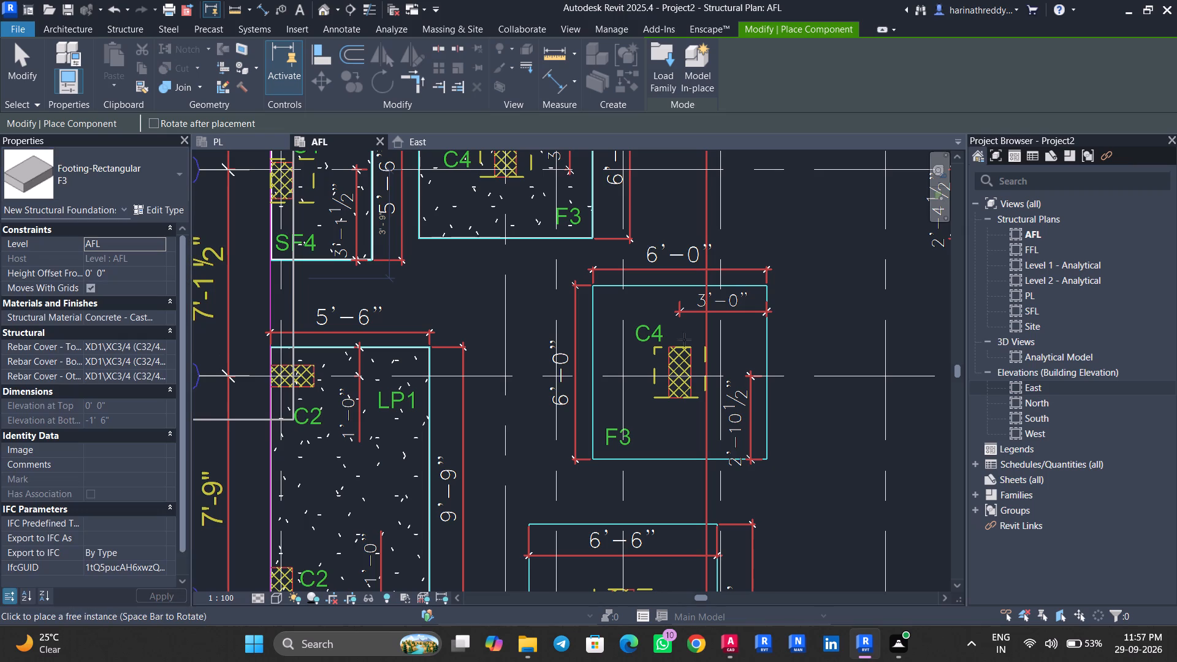
pyautogui.scroll(3, 674, 375)
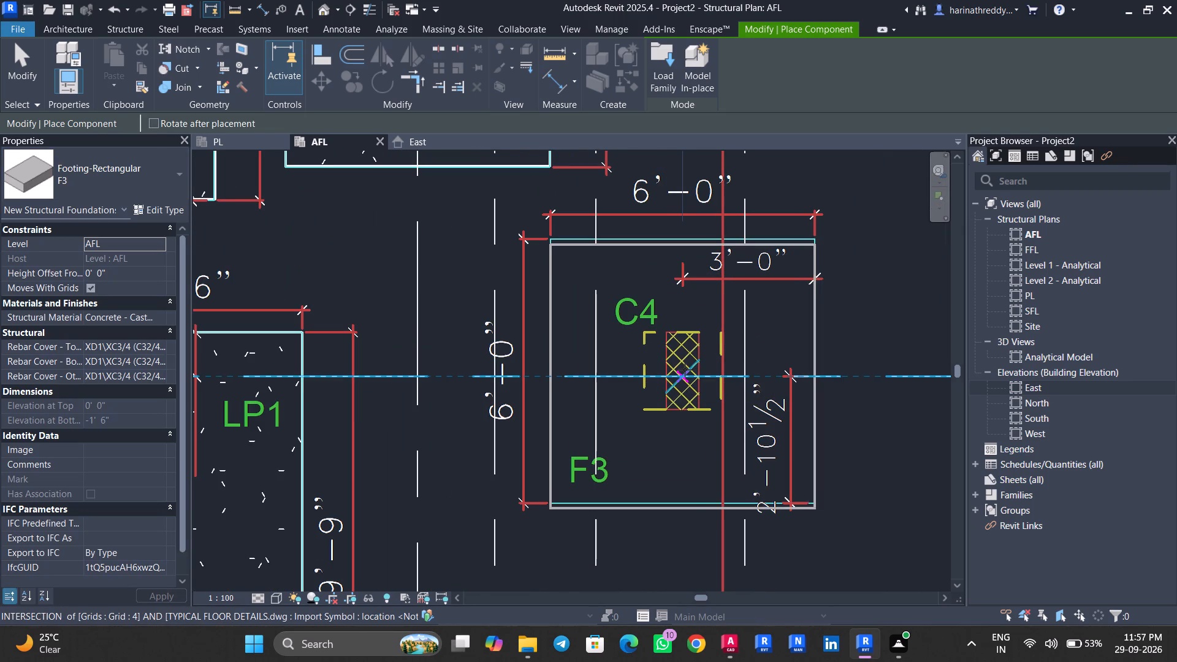
pyautogui.scroll(2, 685, 370)
pyautogui.click(685, 370)
pyautogui.press('Escape')
pyautogui.press('Escape')
pyautogui.press('Escape')
pyautogui.press('Escape')
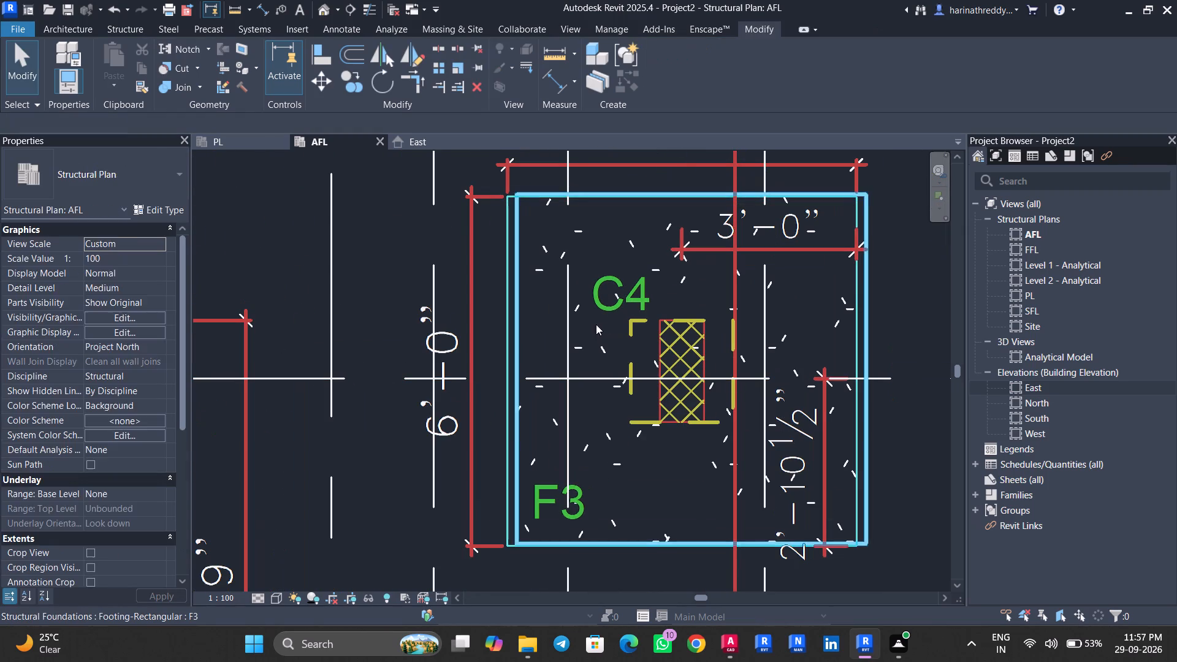
# Nudge the F3 footing on grid 4 left and slightly down in plan towards its drawn outline.
pyautogui.click(596, 324)
pyautogui.press('Left')
pyautogui.press('Left')
pyautogui.press('Left')
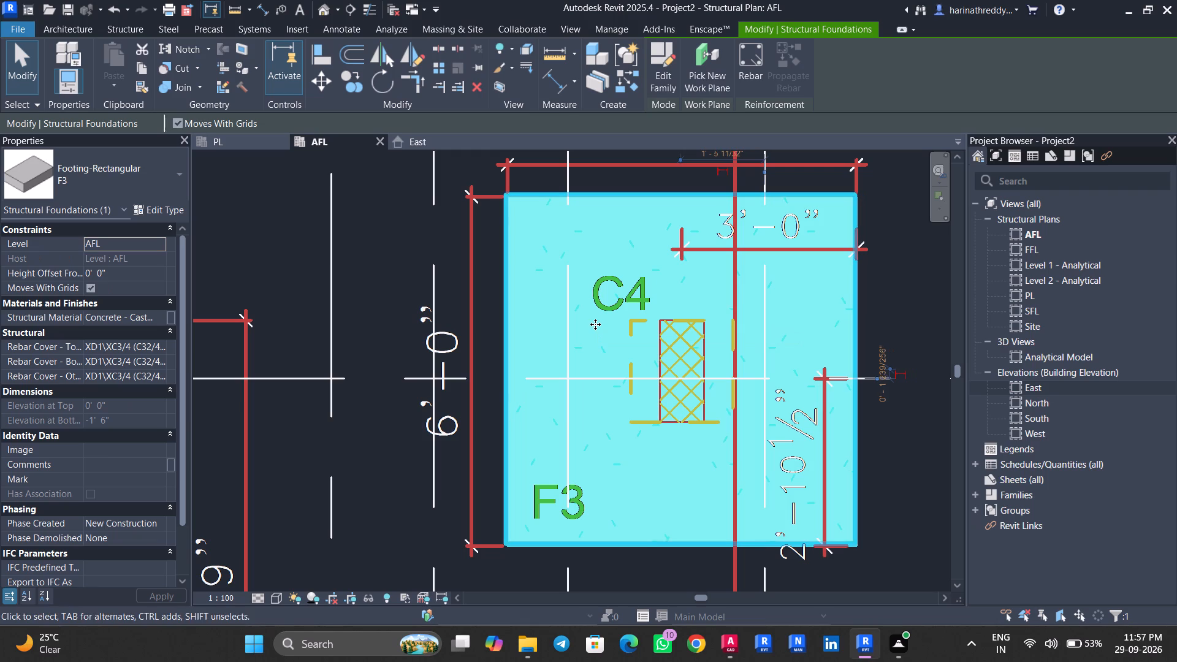
pyautogui.press('Down')
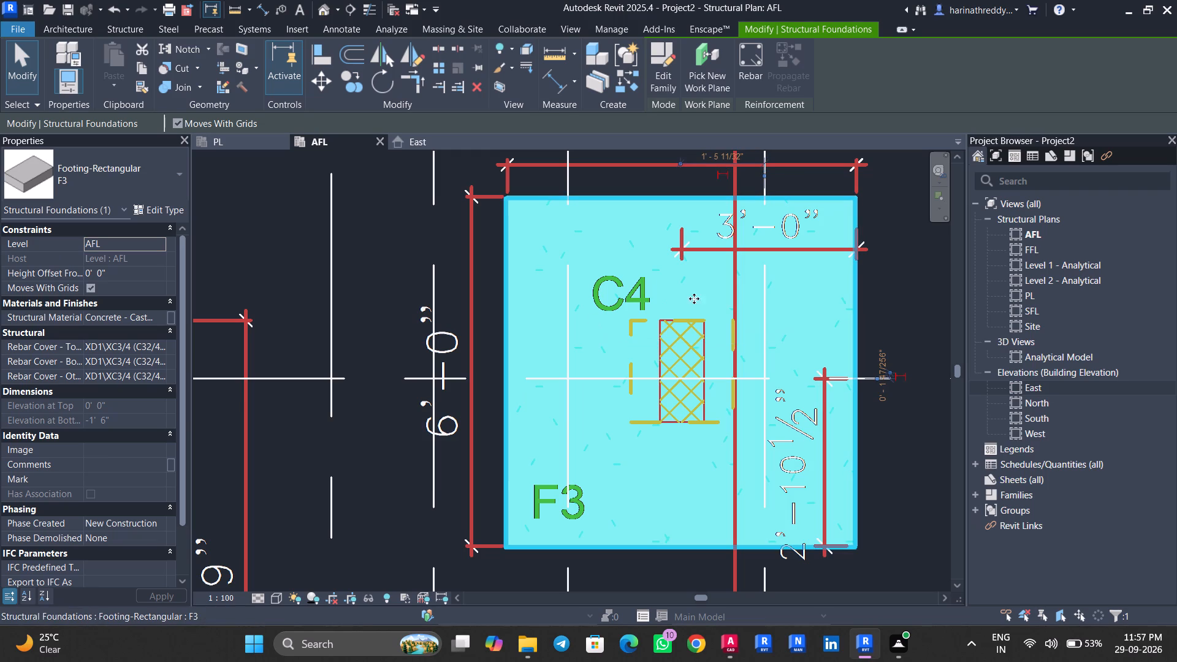
pyautogui.scroll(3, 784, 414)
pyautogui.moveTo(780, 415); pyautogui.dragTo(614, 211, button='middle')
pyautogui.press('Escape')
pyautogui.press('Escape')
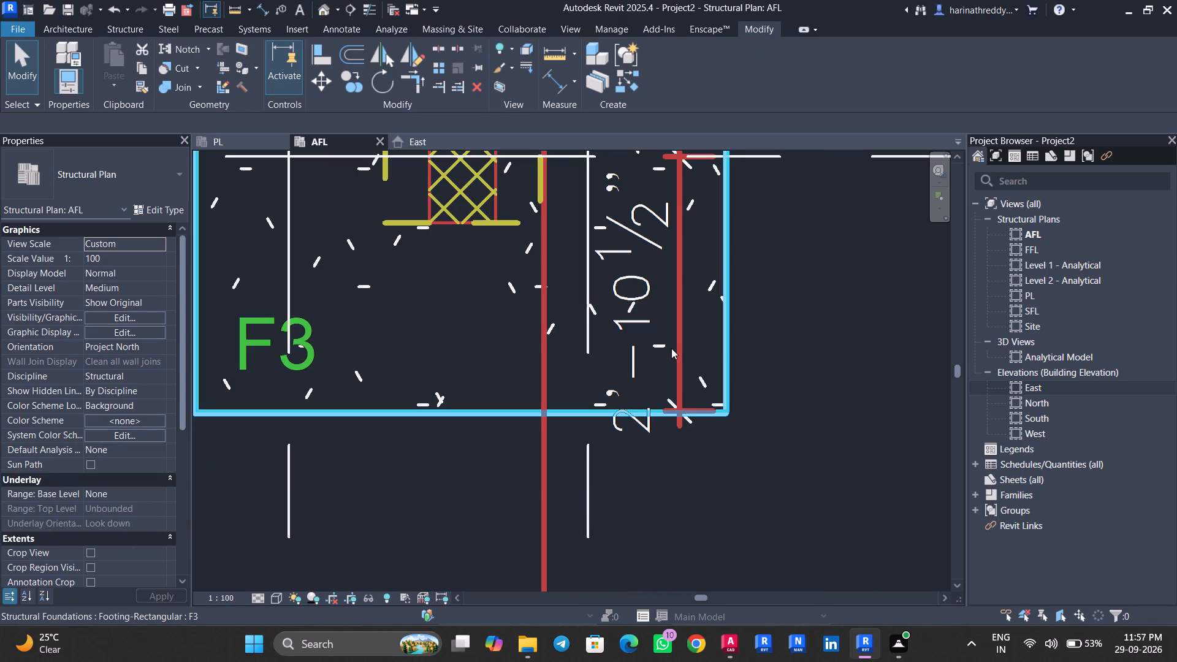
# Fine-tune the grid 4 F3 footing with small nudges up and right in plan so its lower-right corner meets the drawn outline.
pyautogui.click(671, 348)
pyautogui.scroll(3, 671, 348)
pyautogui.press('Escape')
pyautogui.click(677, 350)
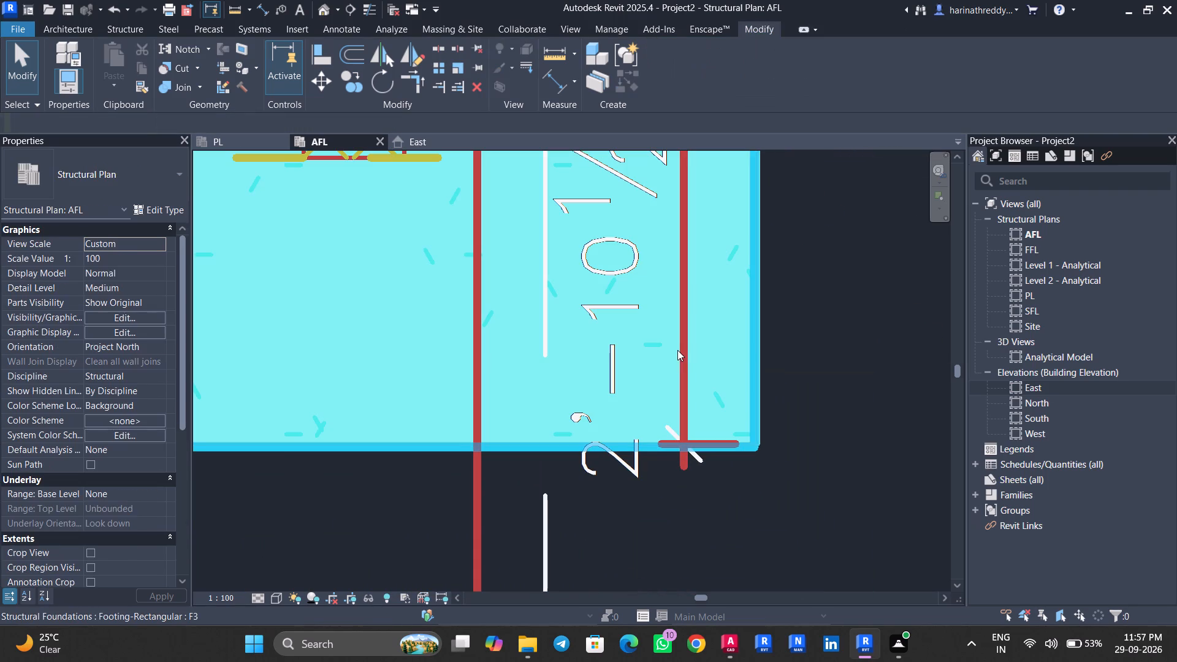
pyautogui.press('Down')
pyautogui.press('Left')
pyautogui.press('Up')
pyautogui.press('Up')
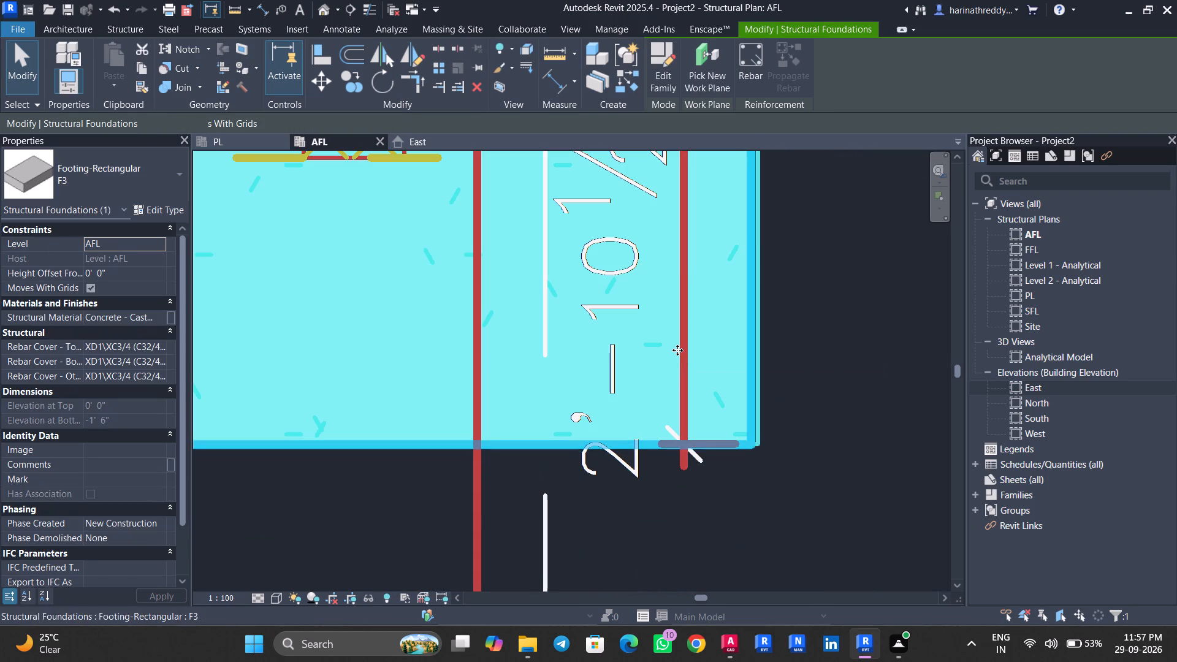
pyautogui.press('Right')
pyautogui.press('Right')
pyautogui.moveTo(686, 330); pyautogui.dragTo(714, 508, button='middle')
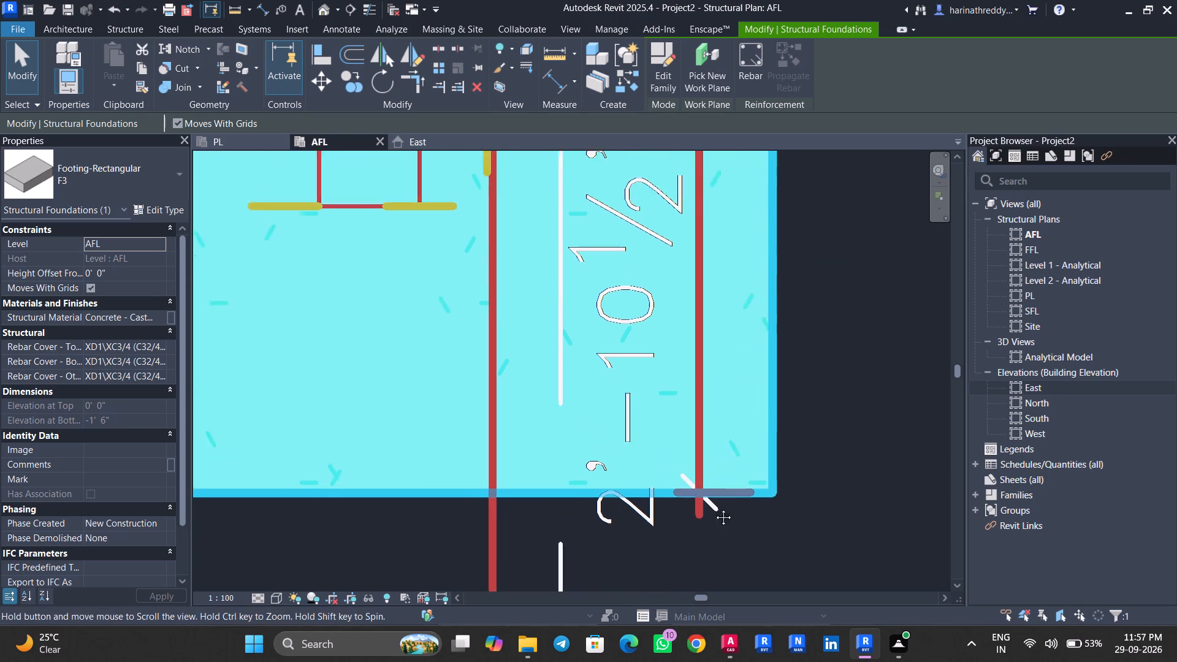
pyautogui.moveTo(714, 508); pyautogui.dragTo(723, 546, button='middle')
pyautogui.scroll(-7, 720, 507)
pyautogui.moveTo(806, 483); pyautogui.dragTo(495, 381, button='middle')
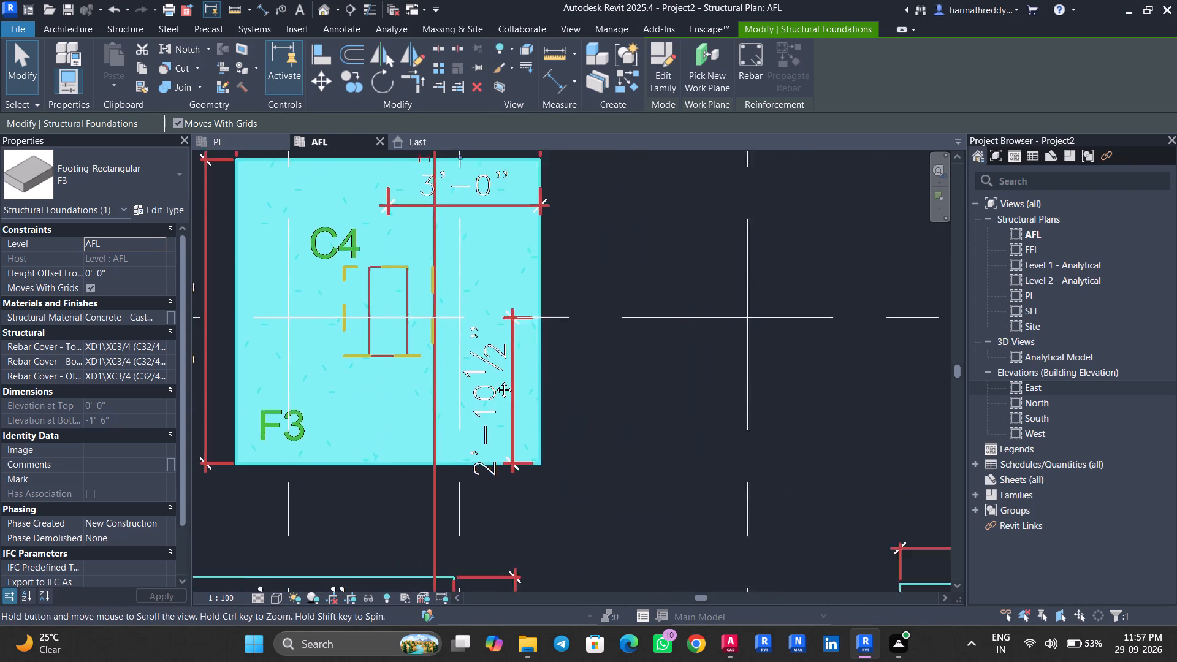
pyautogui.moveTo(495, 381); pyautogui.dragTo(473, 386, button='middle')
pyautogui.press('Escape')
pyautogui.press('Escape')
pyautogui.scroll(-6, 534, 405)
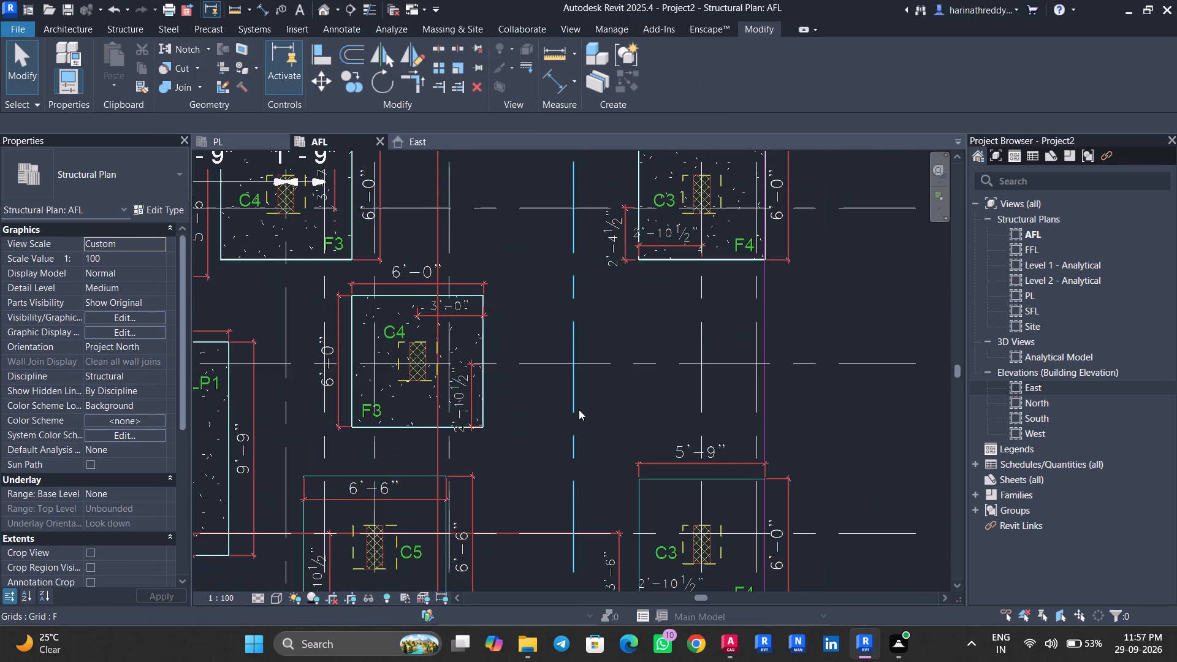
pyautogui.moveTo(579, 410); pyautogui.dragTo(691, 261, button='middle')
pyautogui.scroll(2, 508, 441)
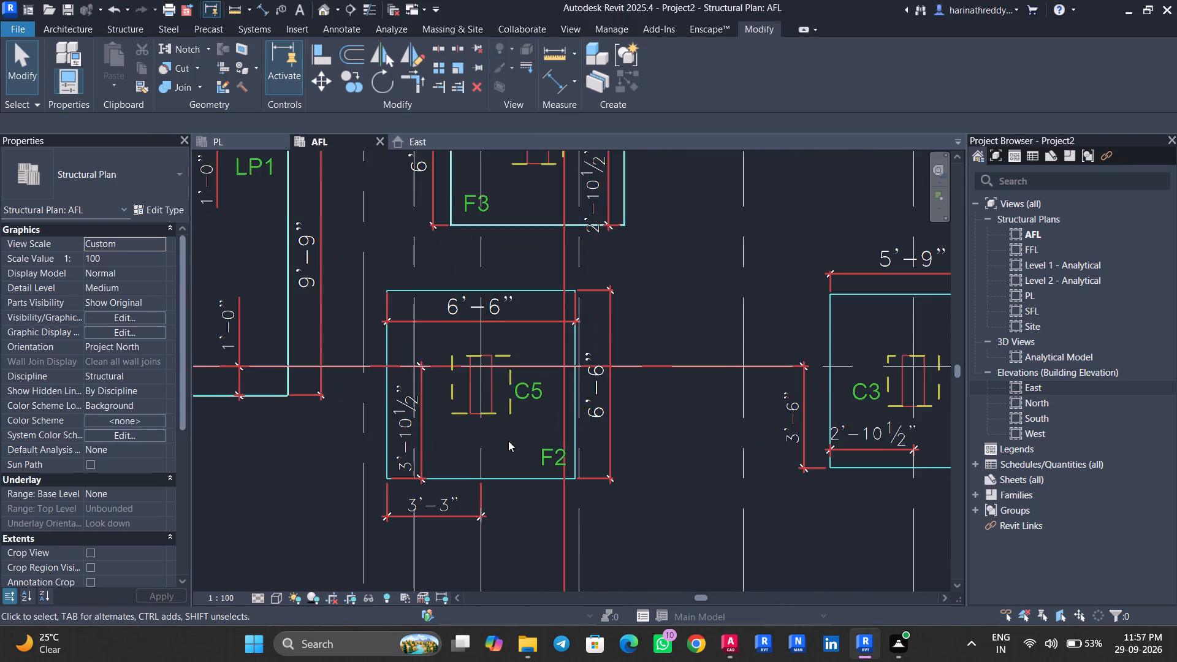
# Place an F2 rectangular footing over its drawn outline at column C5 on grid 3.
pyautogui.moveTo(508, 441); pyautogui.dragTo(563, 448, button='middle')
pyautogui.scroll(2, 556, 453)
pyautogui.write('CM')
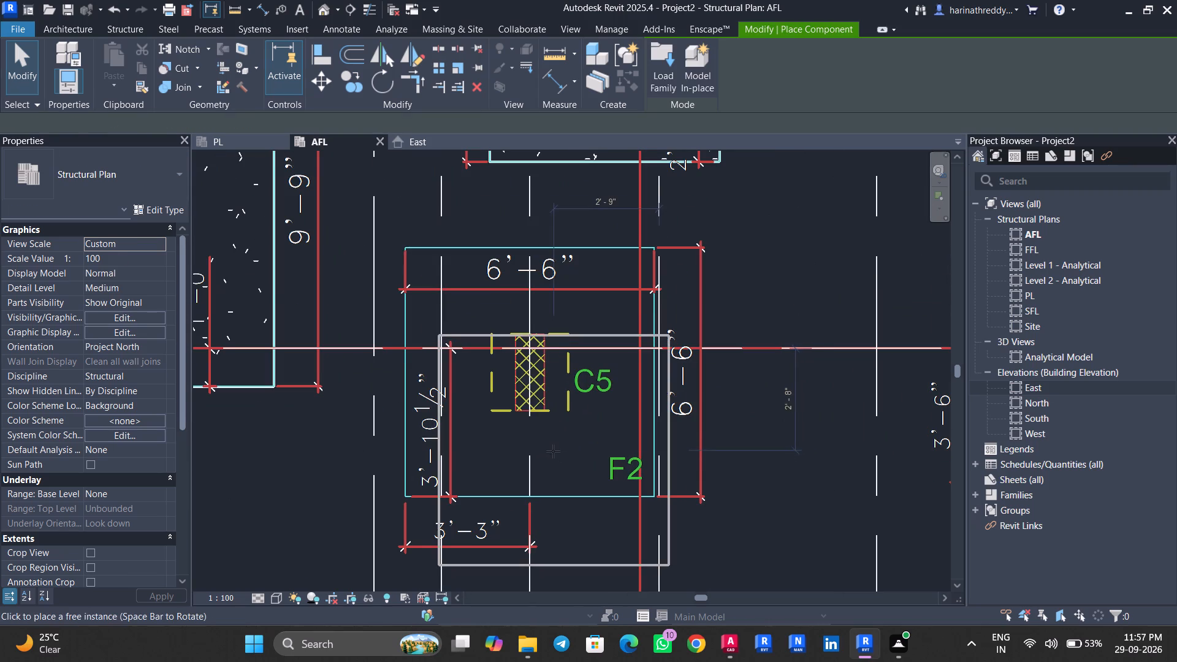
pyautogui.click(127, 184)
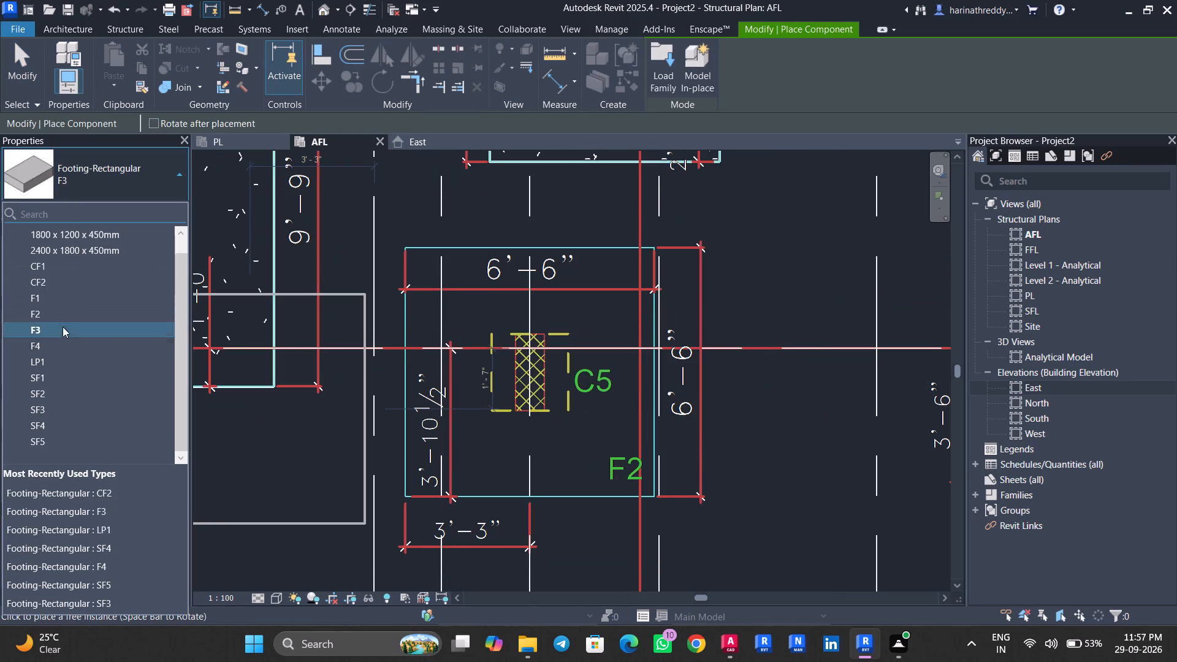
pyautogui.click(61, 316)
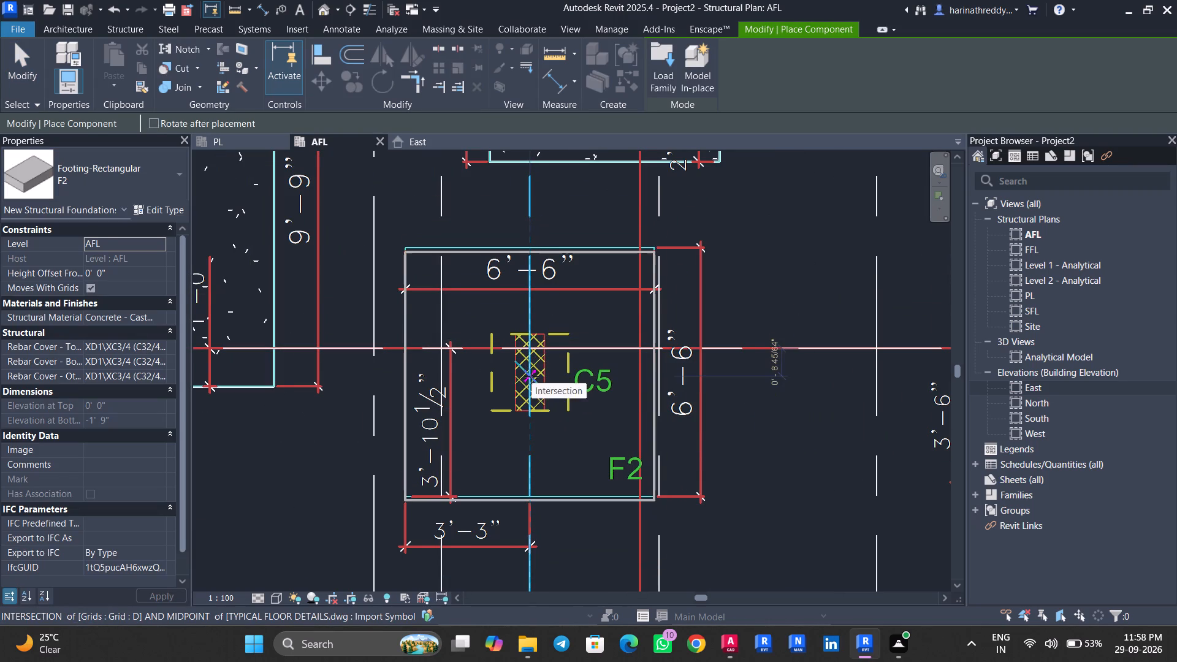
pyautogui.scroll(2, 530, 373)
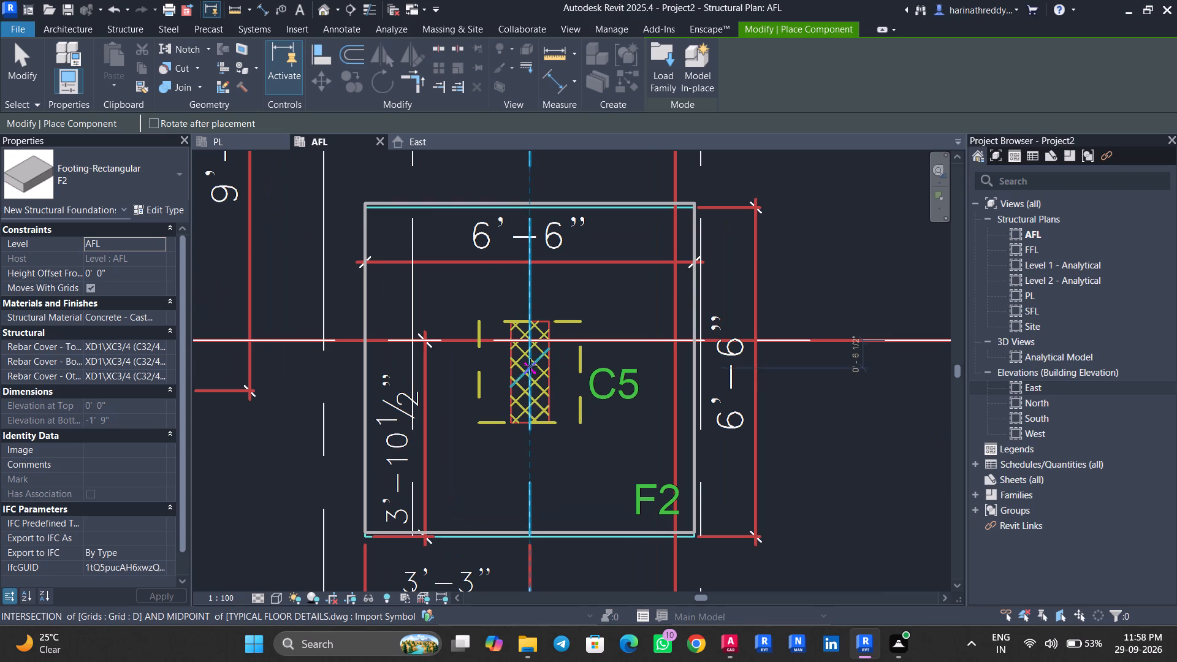
pyautogui.click(530, 366)
pyautogui.press('Escape')
pyautogui.press('Escape')
pyautogui.press('Escape')
pyautogui.press('Escape')
# Nudge the F2 footing at column C5 slightly down in plan so its edges sit on the drawn outline.
pyautogui.click(539, 272)
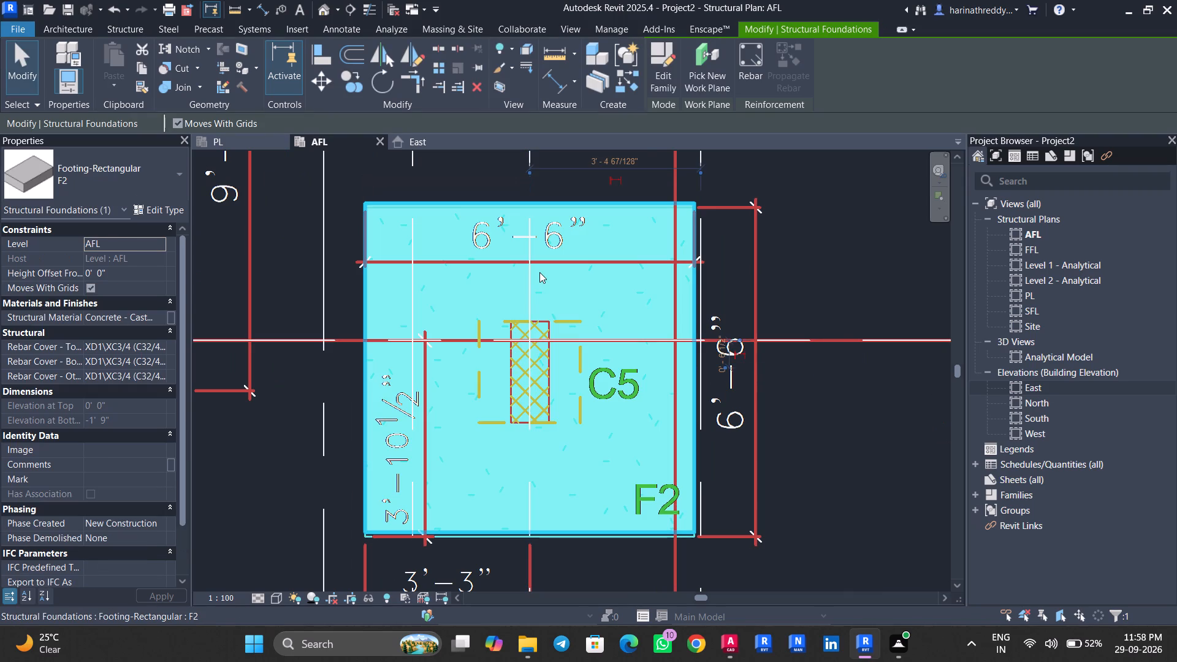
pyautogui.press('Down')
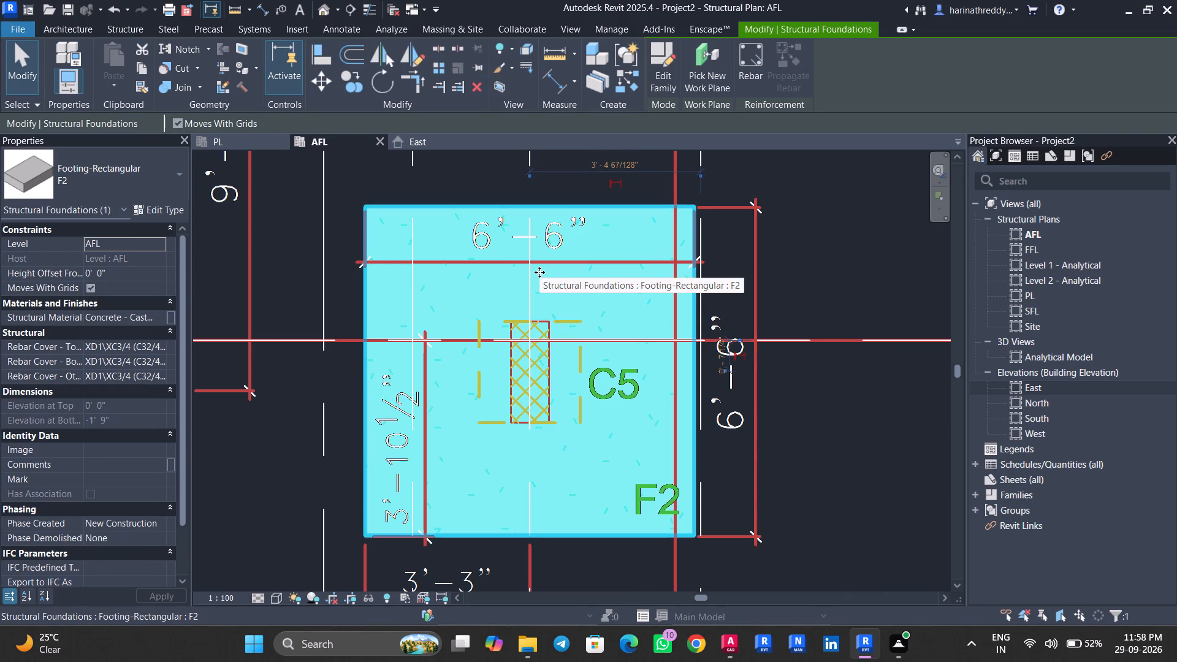
pyautogui.scroll(1, 376, 221)
pyautogui.scroll(-1, 376, 221)
pyautogui.scroll(3, 376, 221)
pyautogui.scroll(-1, 376, 221)
pyautogui.press('Escape')
pyautogui.press('Escape')
# Examine the edges of the F2 footing at column C5 against its drawn outline.
pyautogui.click(391, 234)
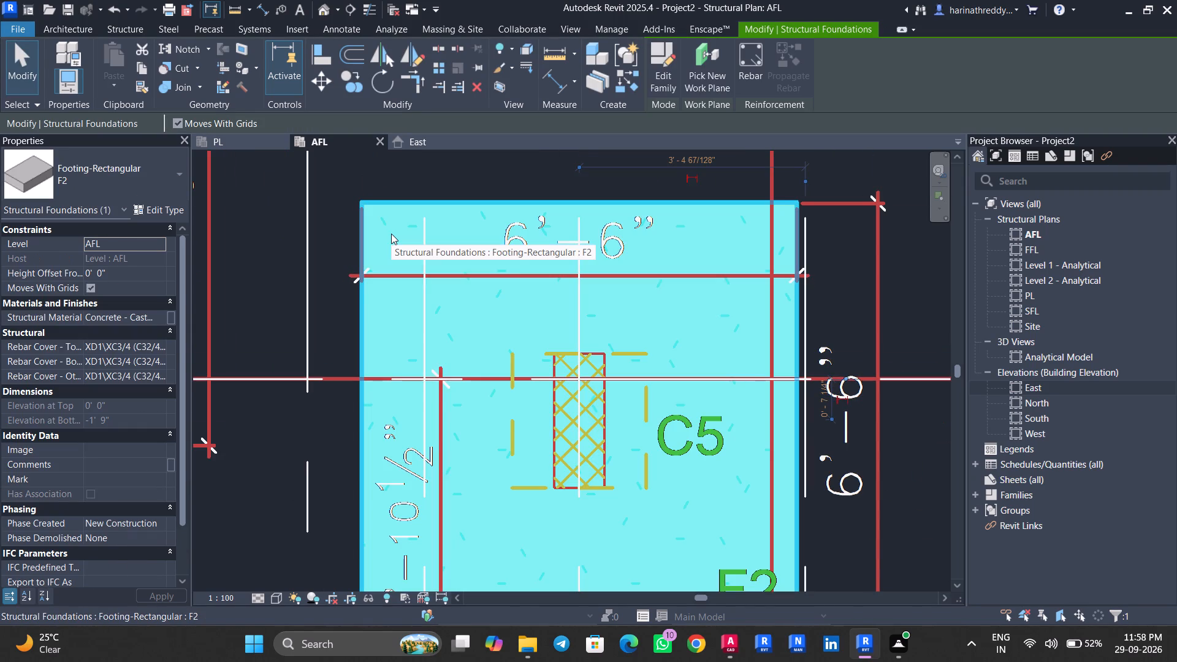
pyautogui.scroll(-8, 391, 234)
pyautogui.press('Escape')
pyautogui.press('Escape')
pyautogui.press('Escape')
pyautogui.scroll(1, 409, 246)
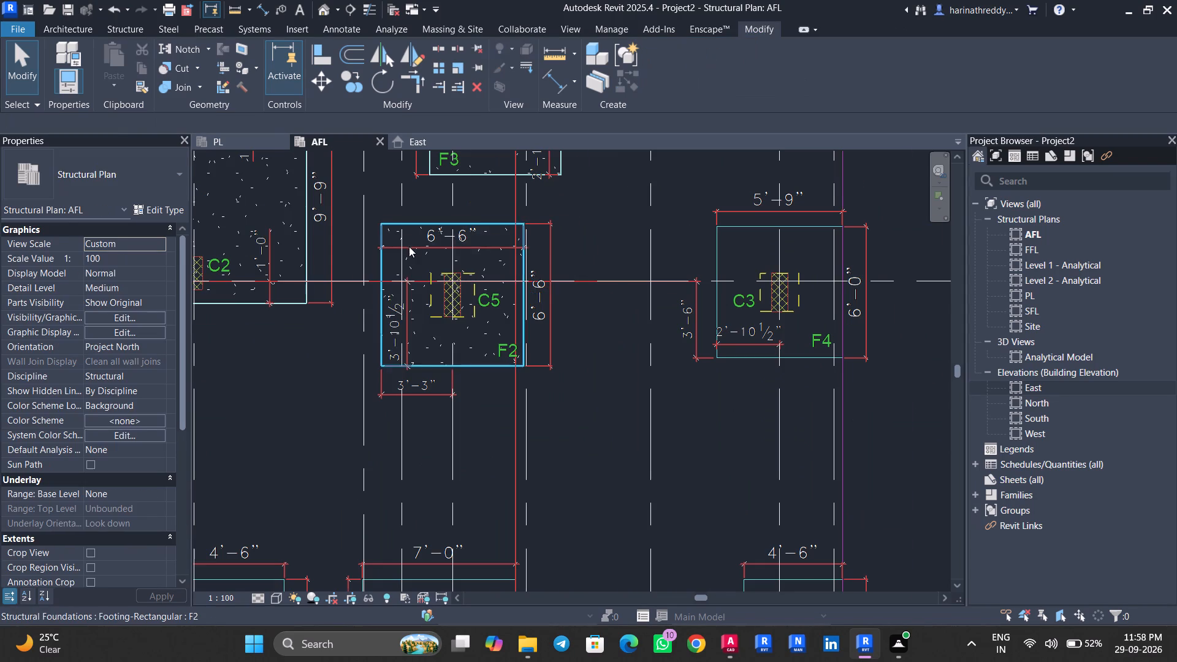
pyautogui.scroll(1, 409, 246)
pyautogui.click(408, 259)
pyautogui.scroll(11, 583, 304)
pyautogui.scroll(3, 536, 339)
pyautogui.scroll(-2, 536, 339)
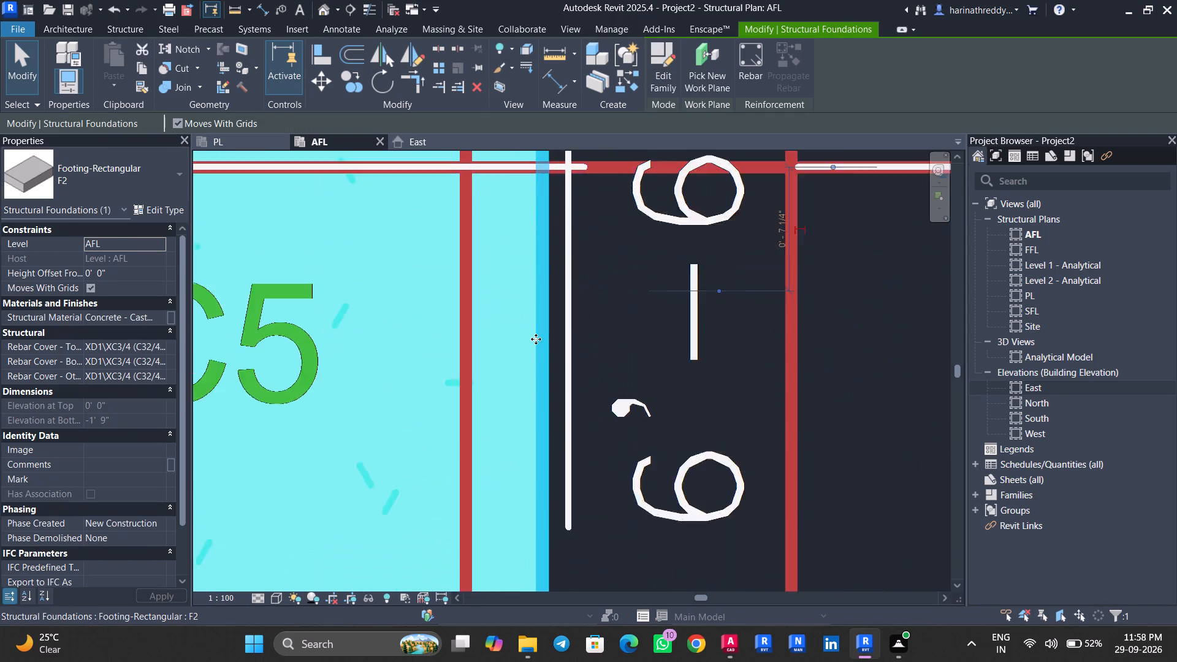
pyautogui.scroll(-16, 536, 339)
pyautogui.moveTo(623, 387); pyautogui.dragTo(466, 405, button='middle')
pyautogui.press('Escape')
pyautogui.press('Escape')
pyautogui.press('Escape')
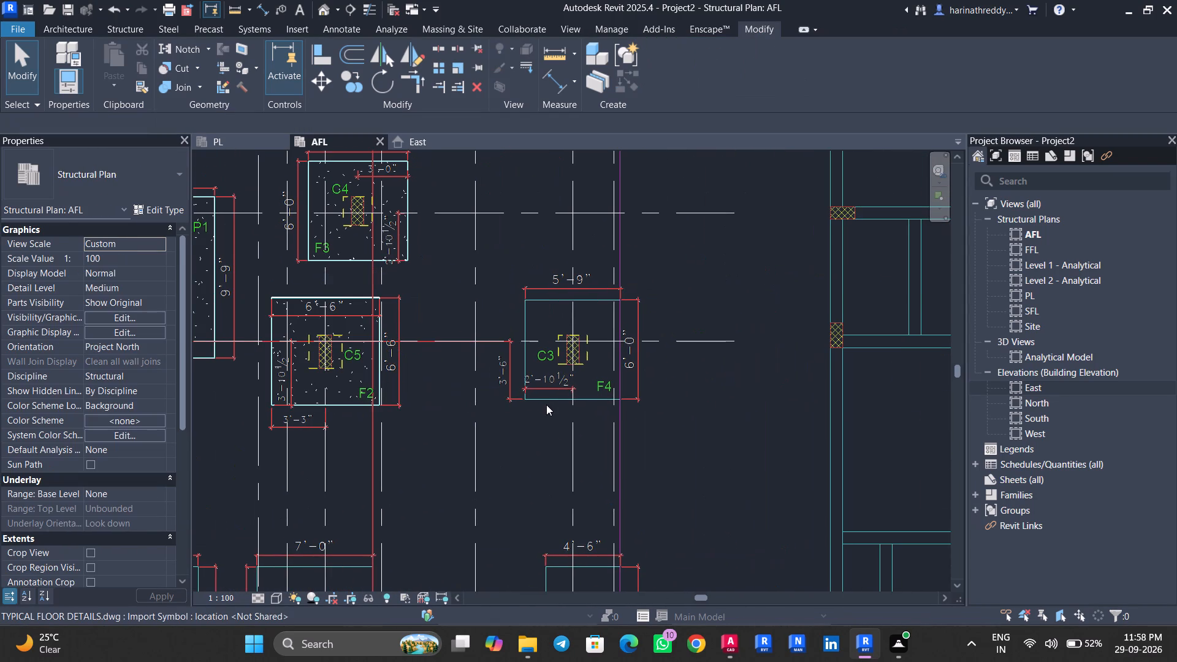
# Place an F4 rectangular footing over its drawn outline at column C3 on grid 3, dismissing the save reminder without saving.
pyautogui.write('CM')
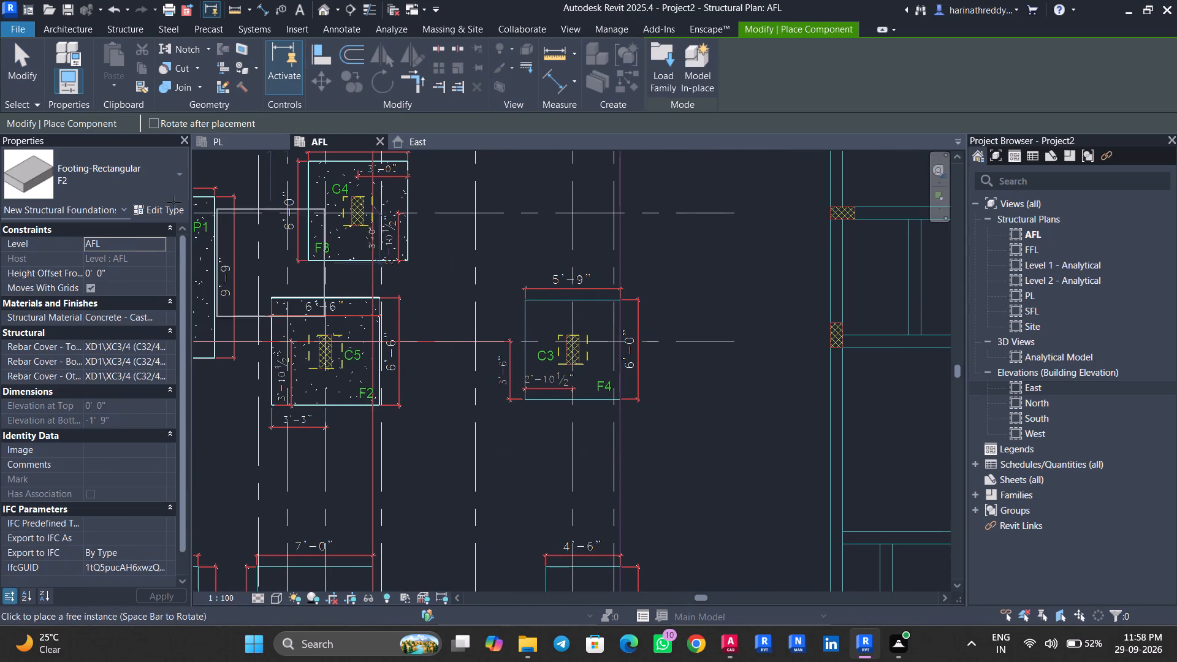
pyautogui.click(158, 188)
pyautogui.click(71, 349)
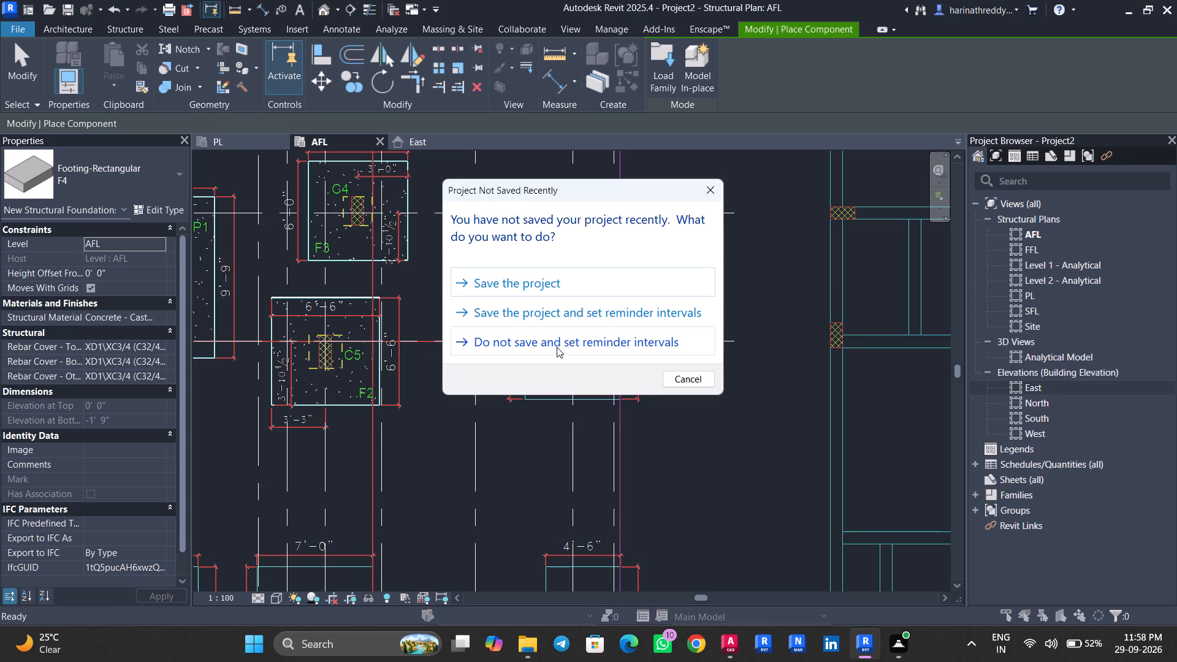
pyautogui.click(720, 189)
pyautogui.scroll(7, 568, 355)
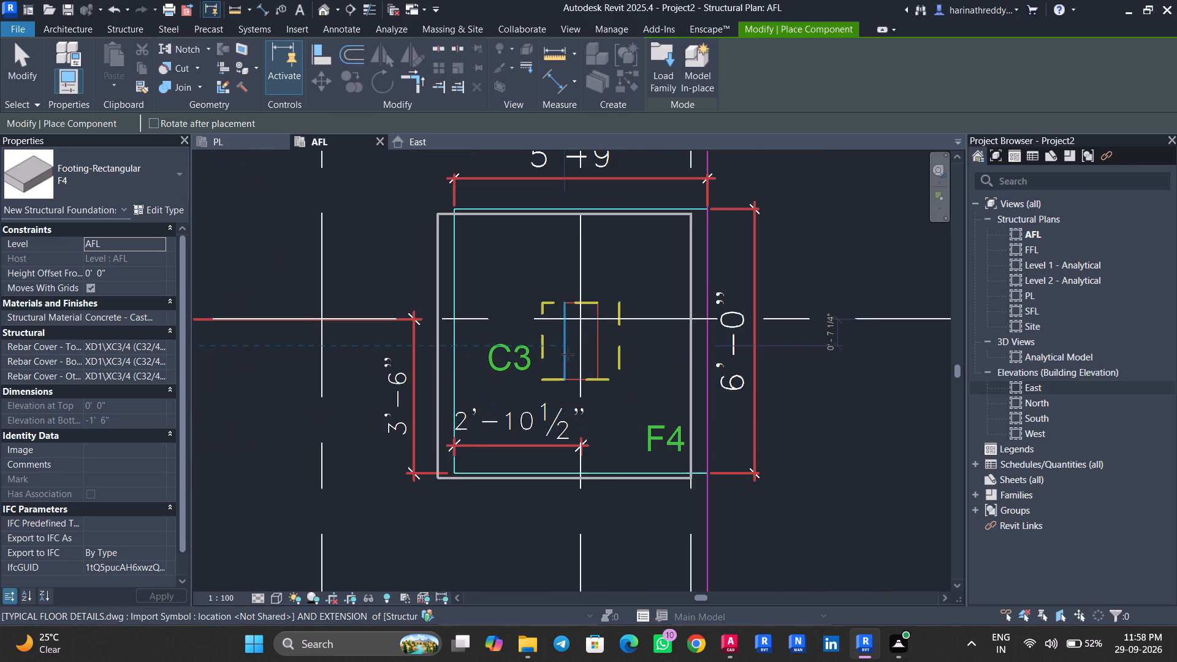
pyautogui.scroll(-1, 584, 332)
pyautogui.scroll(1, 584, 332)
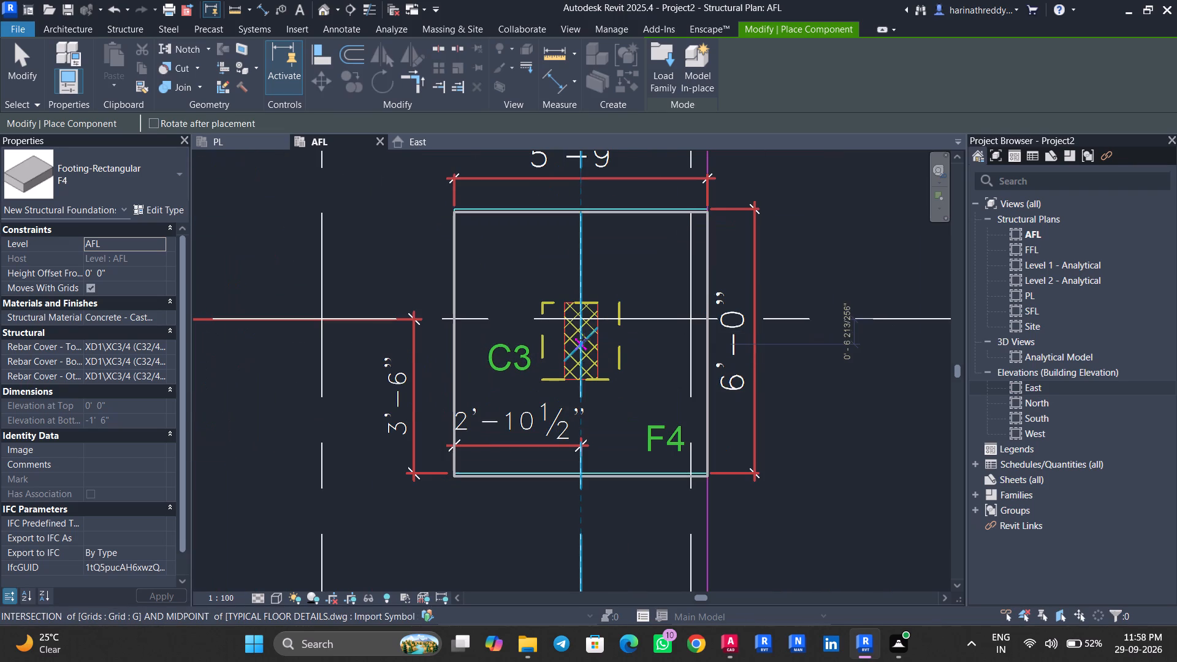
pyautogui.click(584, 337)
pyautogui.press('Escape')
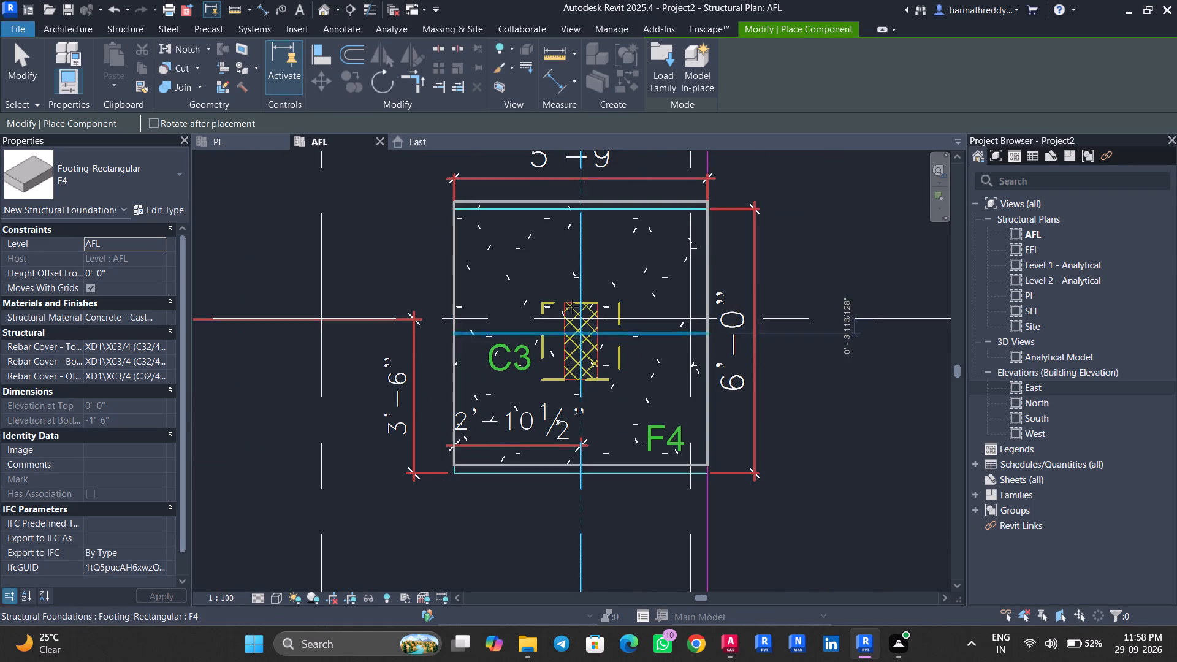
pyautogui.press('Escape')
pyautogui.press('Escape')
# Nudge the grid 3 F4 footing down in plan, with a small upward correction, onto its drawn outline.
pyautogui.click(545, 282)
pyautogui.scroll(3, 544, 282)
pyautogui.press('Down')
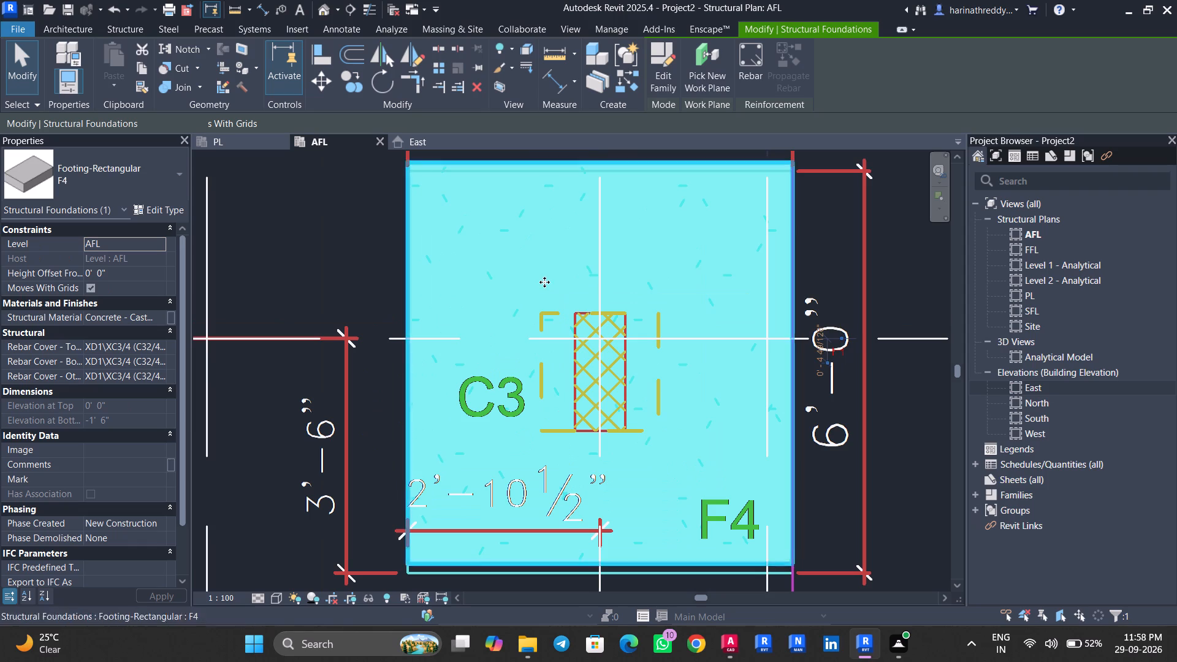
pyautogui.press('Down')
pyautogui.press('Down')
pyautogui.press('Down')
pyautogui.press('Down')
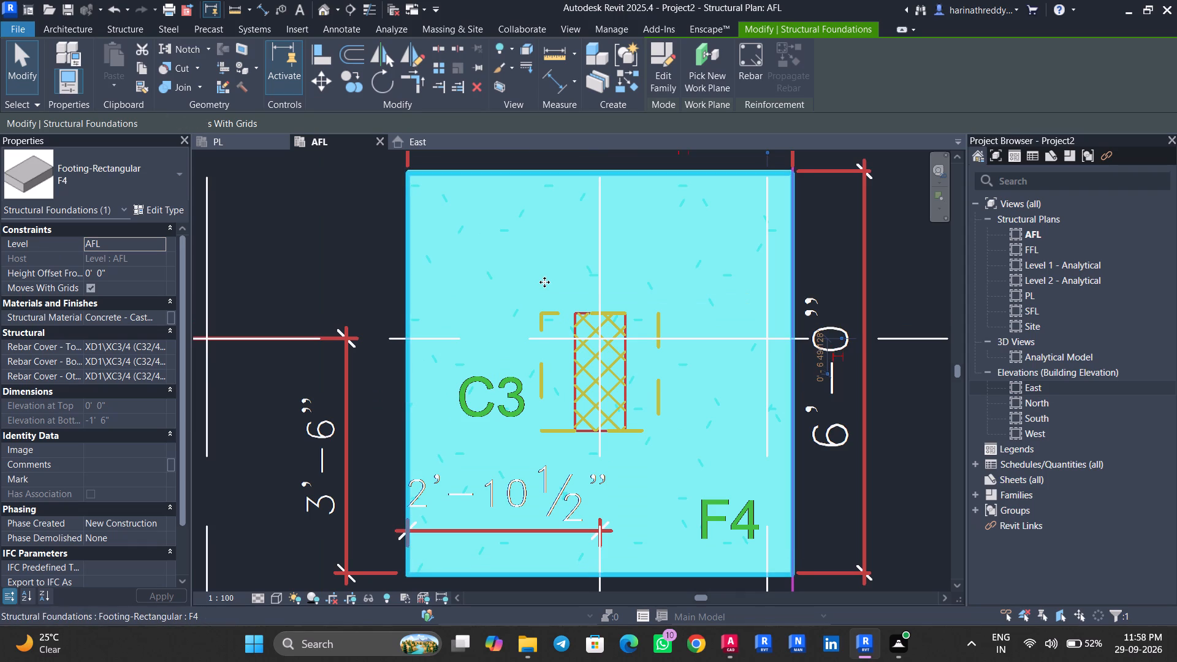
pyautogui.press('Up')
pyautogui.press('Escape')
pyautogui.press('Escape')
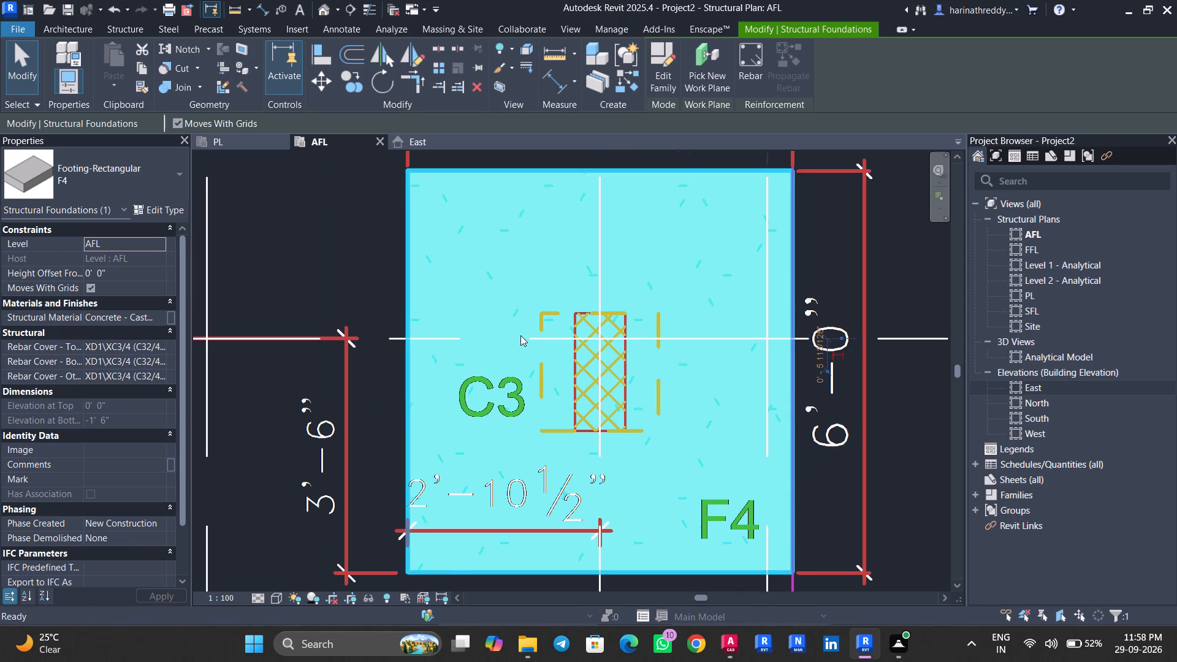
# Examine the lower edge of the grid 3 F4 footing against its drawn outline.
pyautogui.click(486, 335)
pyautogui.scroll(1, 478, 512)
pyautogui.moveTo(478, 509); pyautogui.dragTo(478, 396, button='middle')
pyautogui.scroll(5, 517, 454)
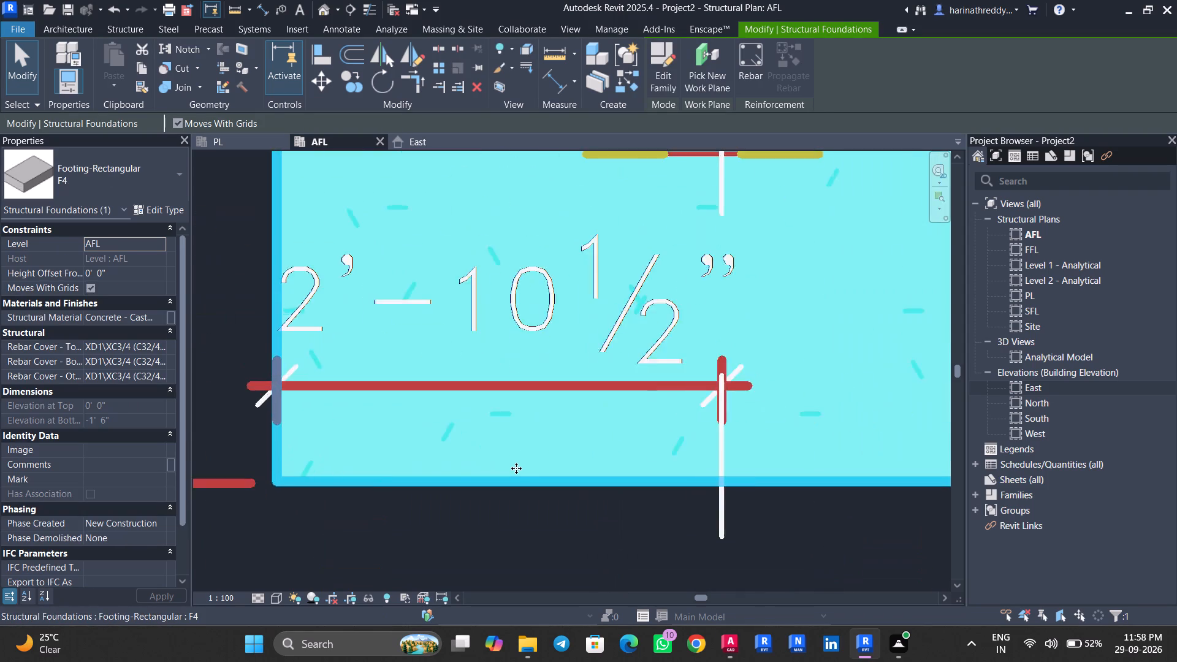
pyautogui.scroll(5, 516, 468)
pyautogui.scroll(-17, 516, 469)
pyautogui.scroll(-5, 500, 482)
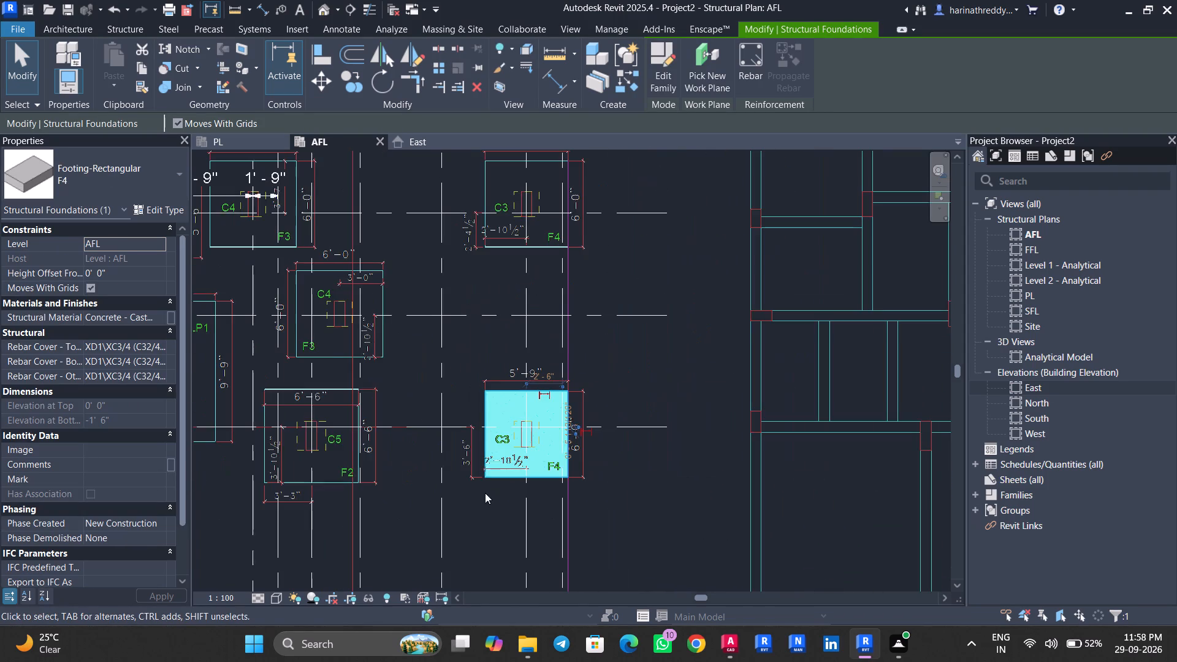
pyautogui.moveTo(475, 495); pyautogui.dragTo(598, 343, button='middle')
pyautogui.scroll(-5, 560, 417)
pyautogui.moveTo(547, 438); pyautogui.dragTo(606, 311, button='middle')
pyautogui.press('Escape')
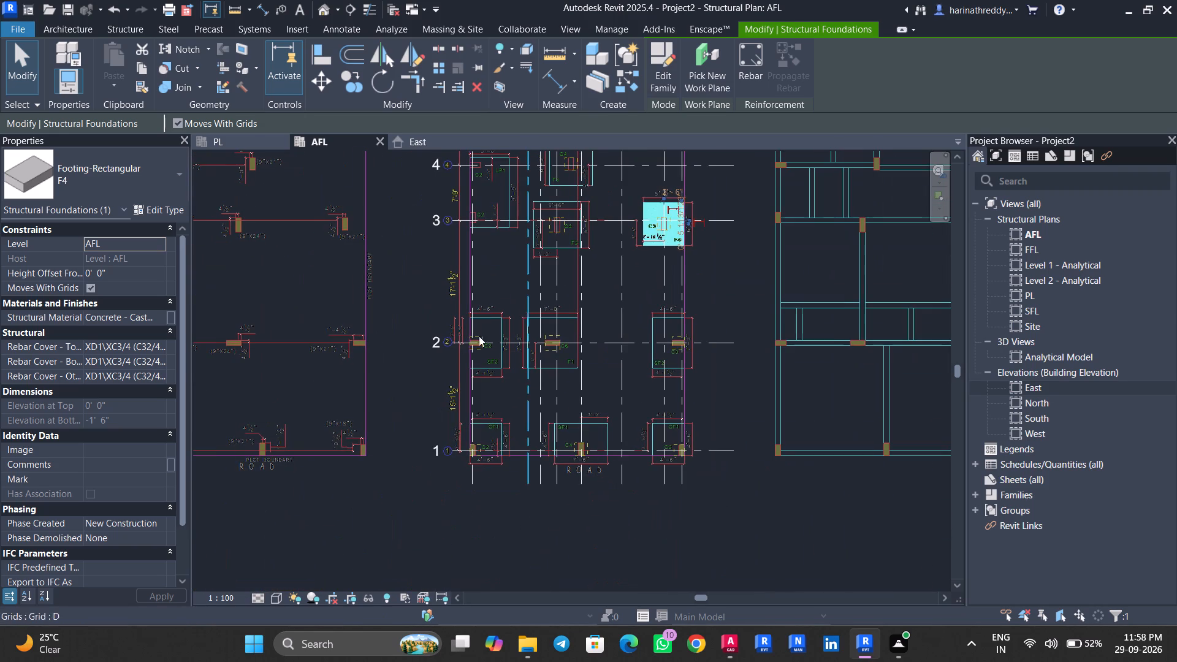
pyautogui.press('Escape')
# Place an SF2 rectangular footing over its drawn outline at column C2 on grid 2 and check its edges.
pyautogui.scroll(8, 482, 349)
pyautogui.write('CM')
pyautogui.click(112, 178)
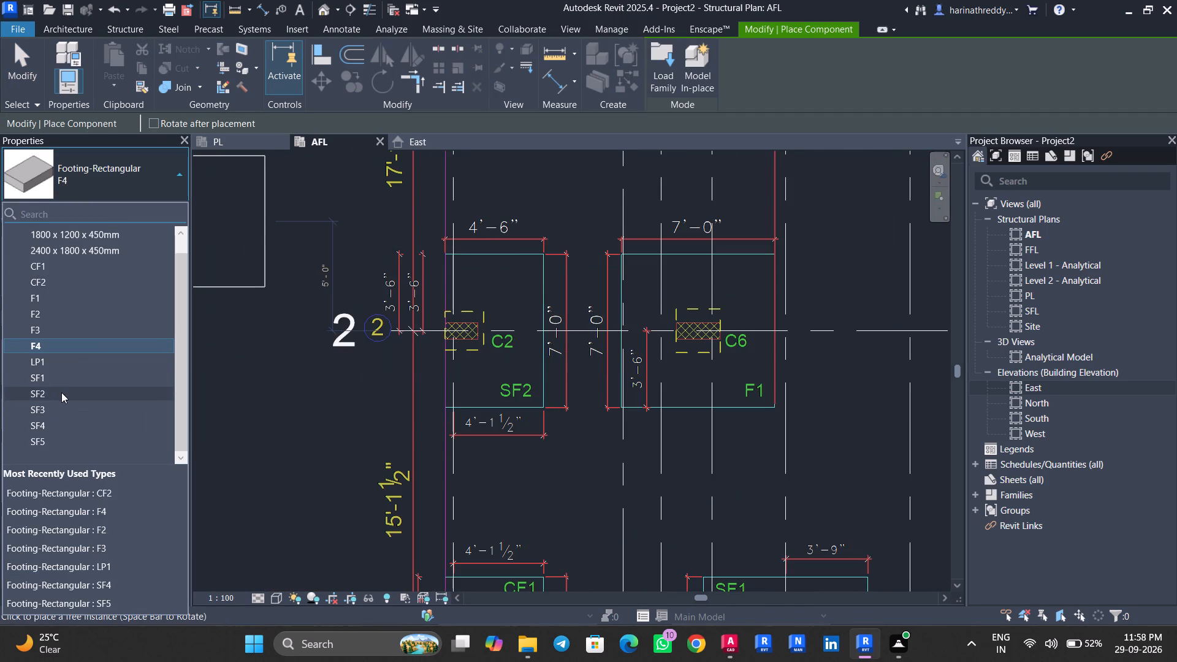
pyautogui.click(61, 391)
pyautogui.scroll(3, 481, 320)
pyautogui.scroll(-1, 481, 320)
pyautogui.scroll(1, 481, 320)
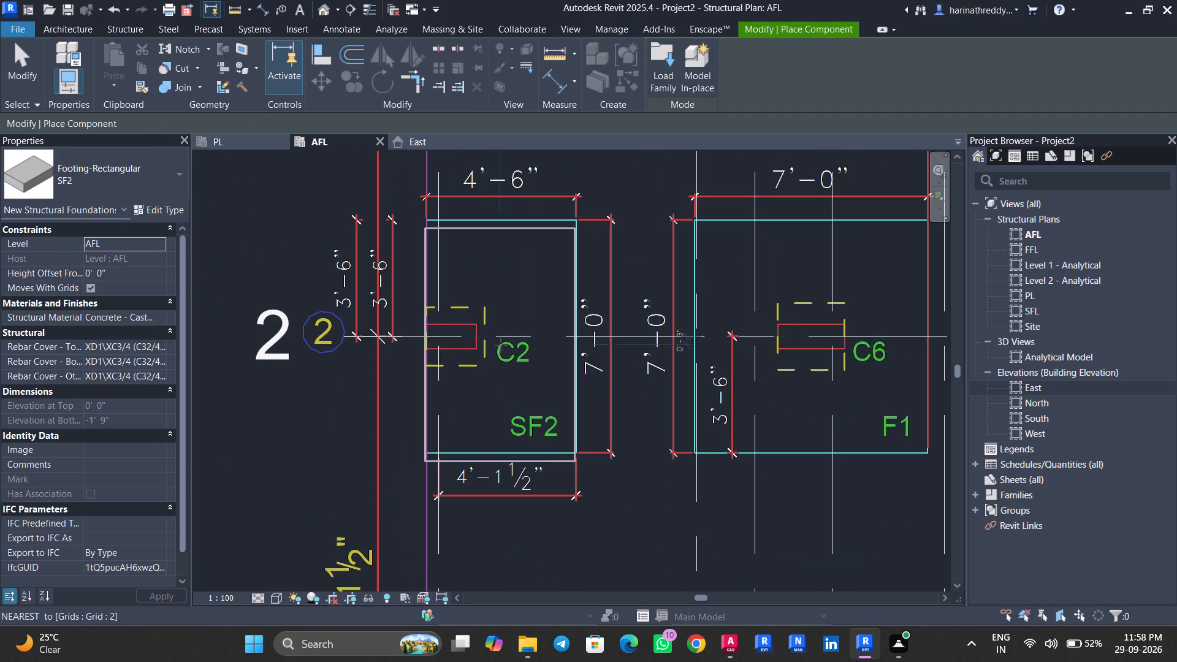
pyautogui.scroll(2, 502, 344)
pyautogui.click(502, 329)
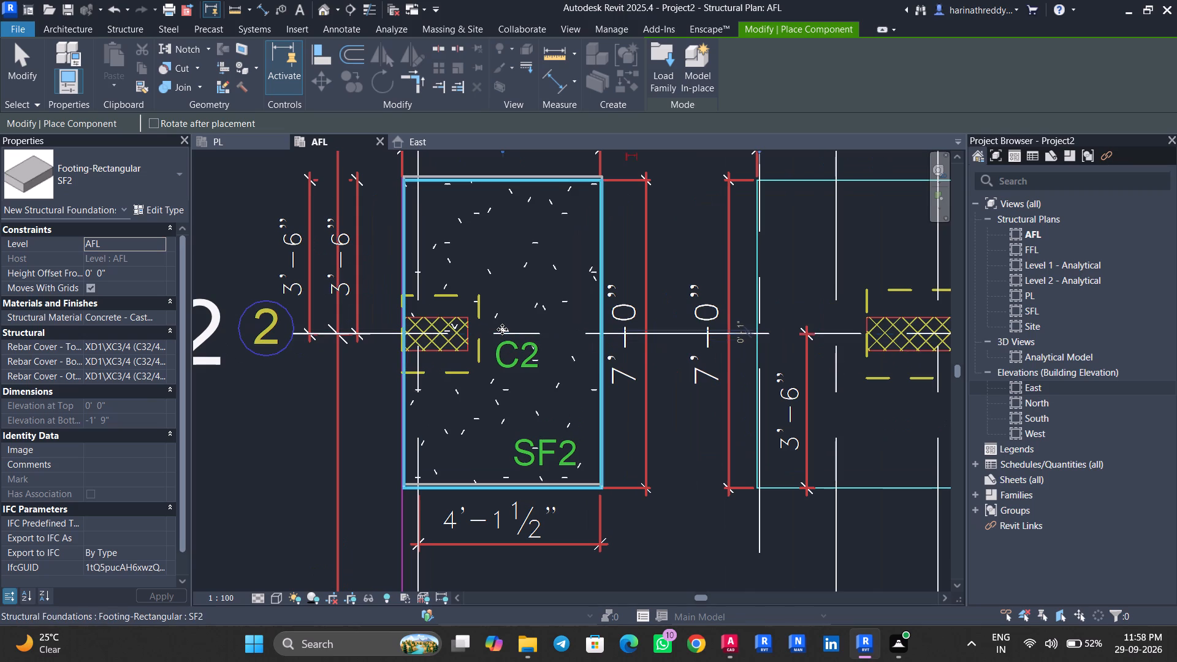
pyautogui.press('Escape')
pyautogui.press('Escape')
pyautogui.press('Escape')
pyautogui.press('Escape')
pyautogui.click(535, 381)
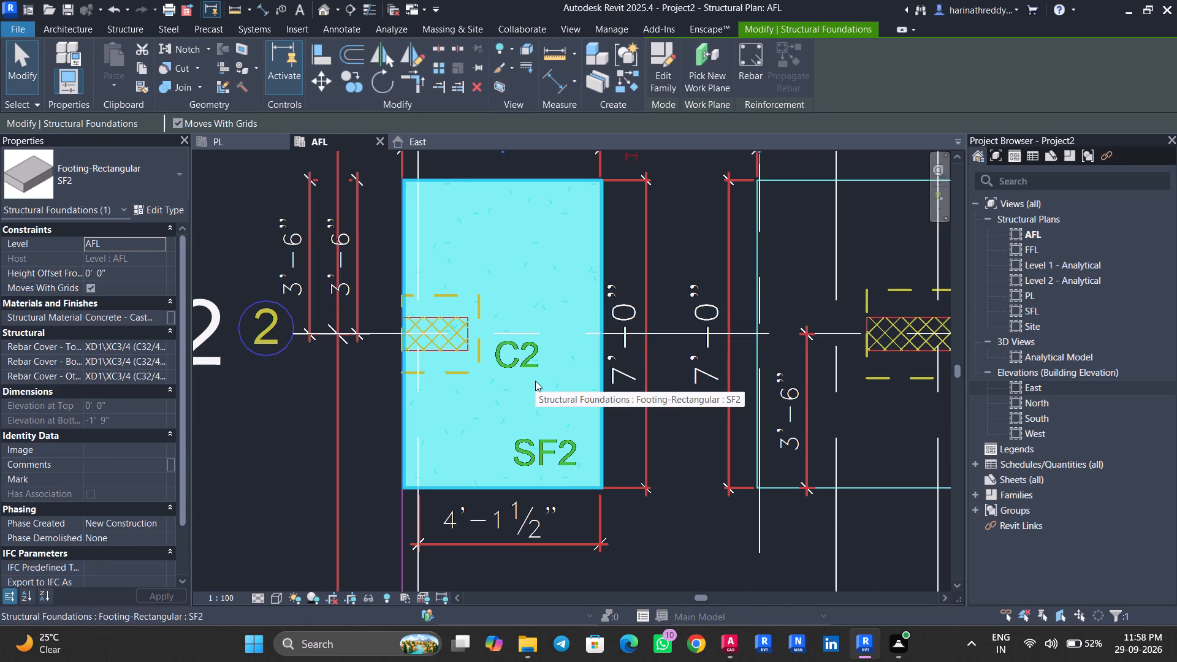
pyautogui.scroll(1, 454, 376)
pyautogui.scroll(-4, 454, 376)
pyautogui.moveTo(600, 461); pyautogui.dragTo(426, 455, button='middle')
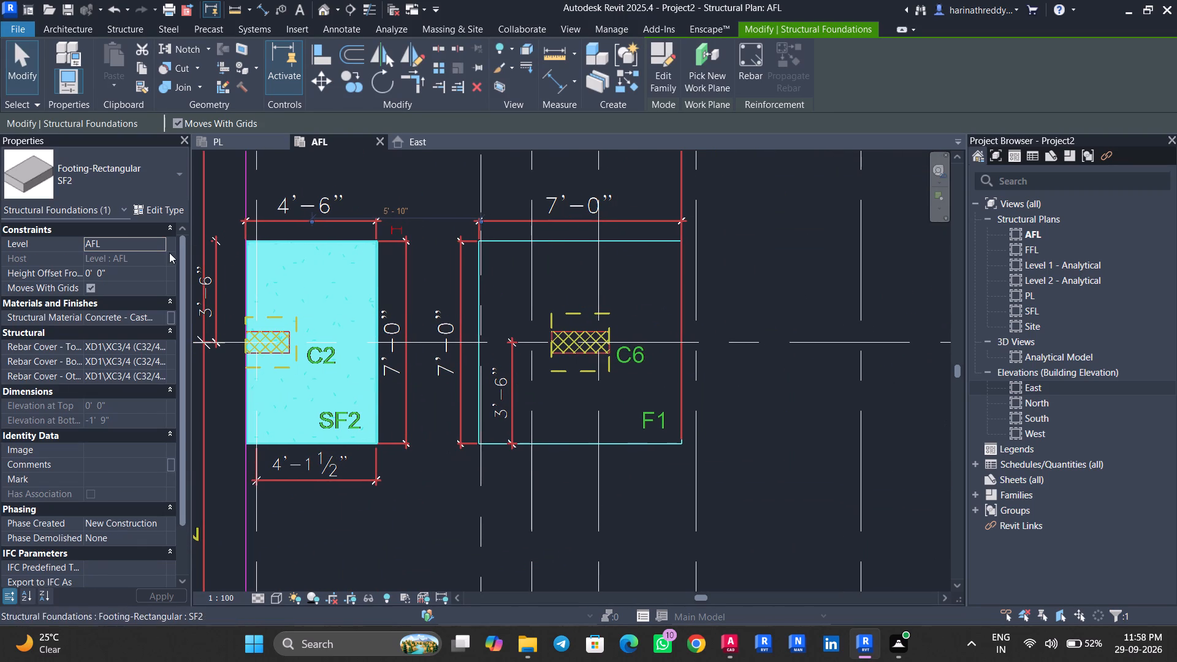
pyautogui.press('Escape')
# Place an F1 rectangular footing over its drawn outline at column C6 on grid 2.
pyautogui.press('c')
pyautogui.press('m')
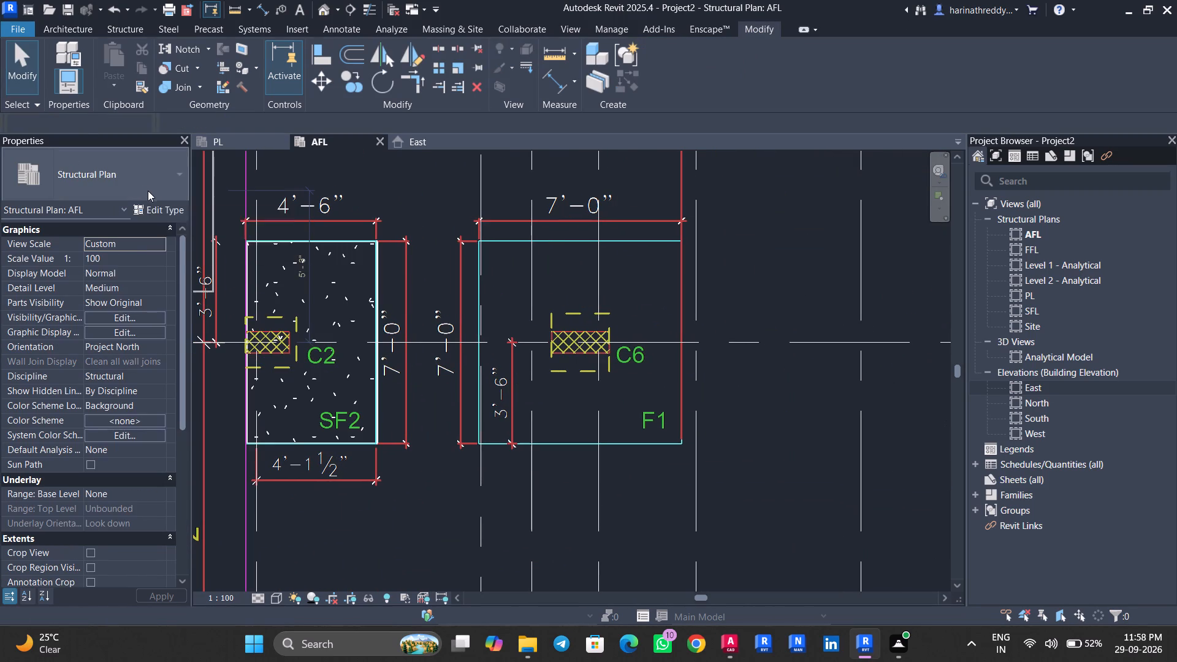
pyautogui.click(121, 169)
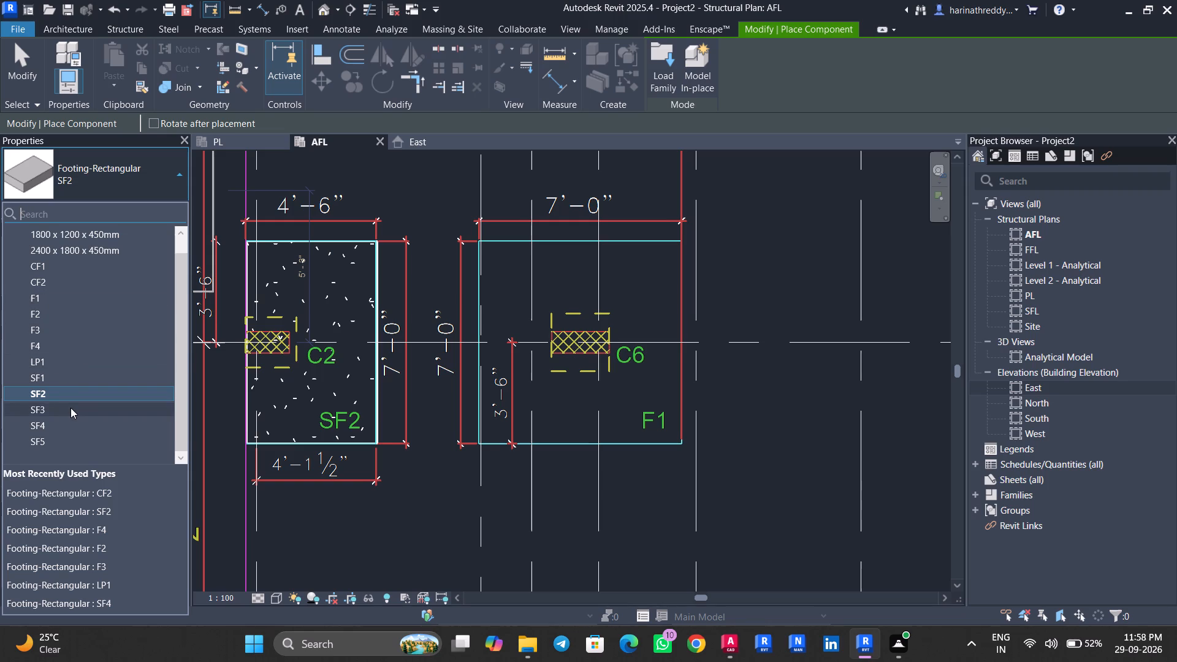
pyautogui.scroll(4, 70, 408)
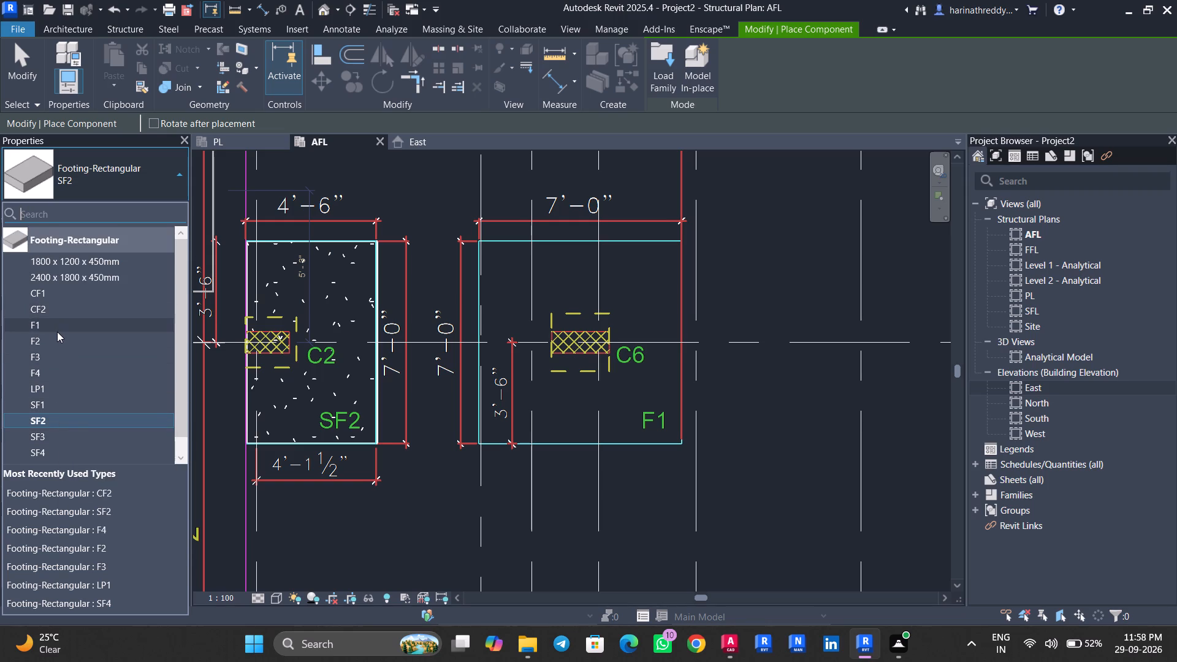
pyautogui.click(57, 329)
pyautogui.scroll(3, 575, 345)
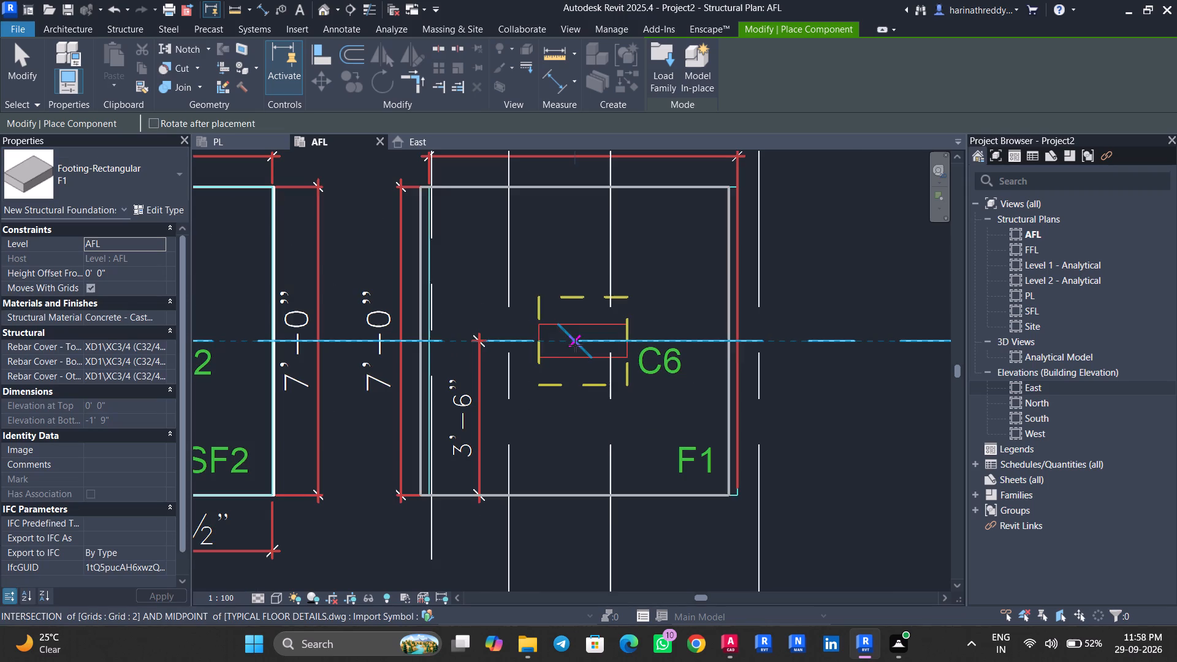
pyautogui.scroll(4, 579, 341)
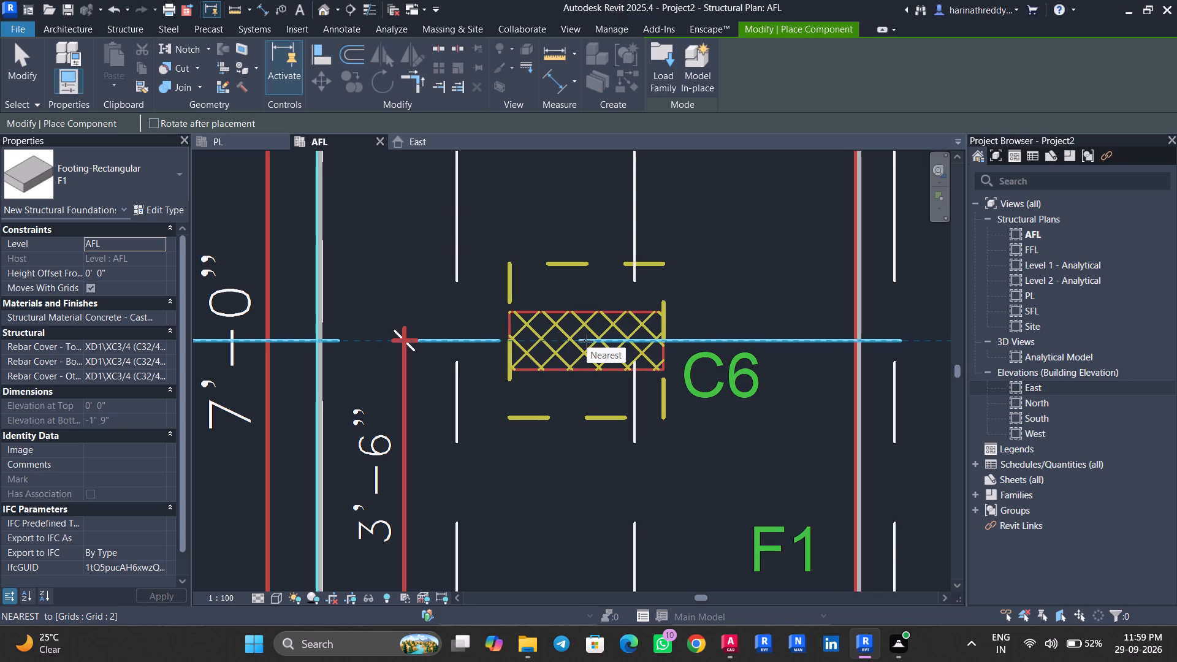
pyautogui.click(585, 341)
pyautogui.press('Escape')
pyautogui.press('Escape')
pyautogui.press('Escape')
pyautogui.press('Escape')
# Nudge the F1 footing at column C6 on grid 2 two increments to the right and check it against its outline.
pyautogui.click(402, 393)
pyautogui.scroll(3, 341, 395)
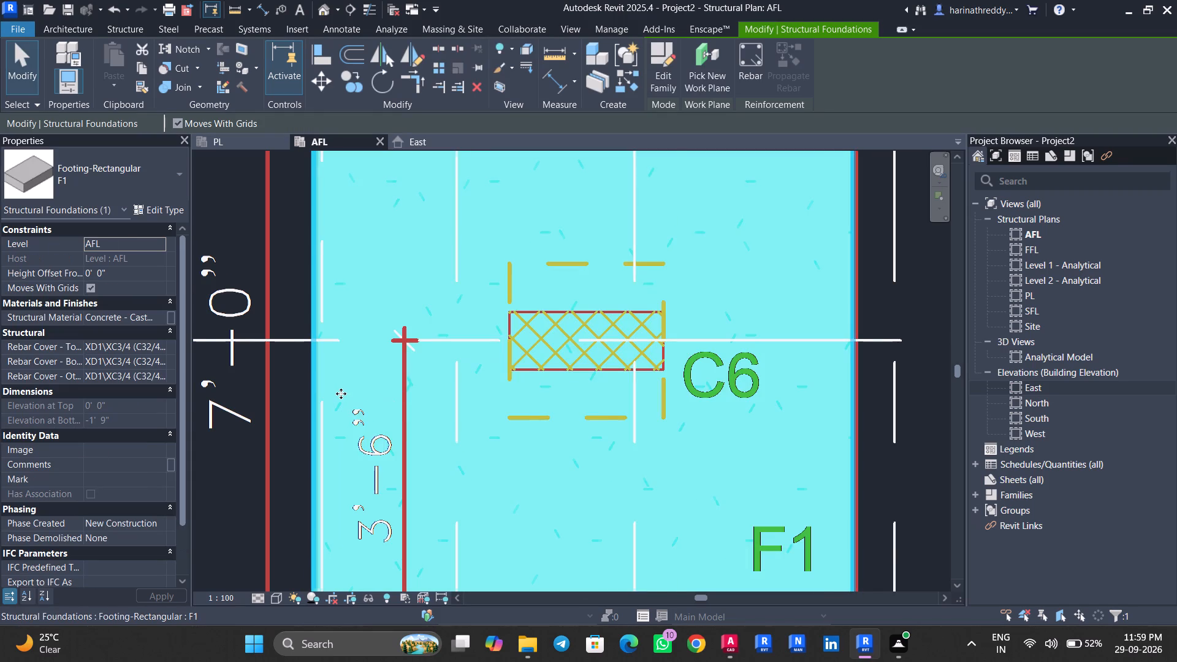
pyautogui.scroll(1, 341, 394)
pyautogui.press('Right')
pyautogui.press('Right')
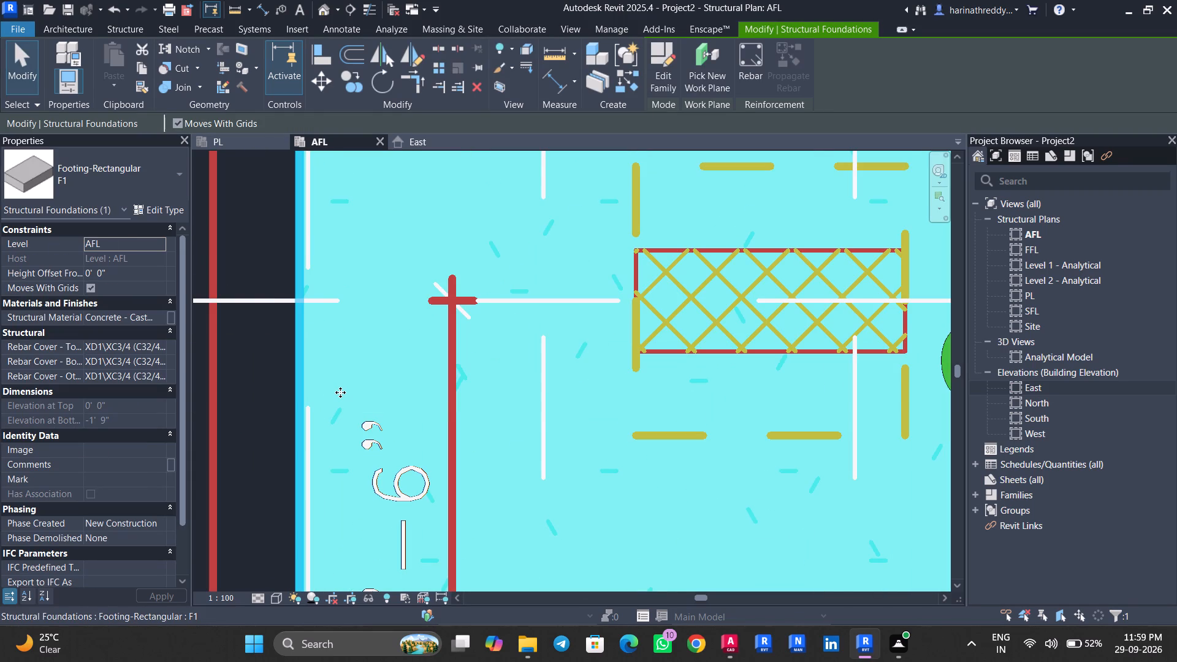
pyautogui.scroll(-4, 343, 395)
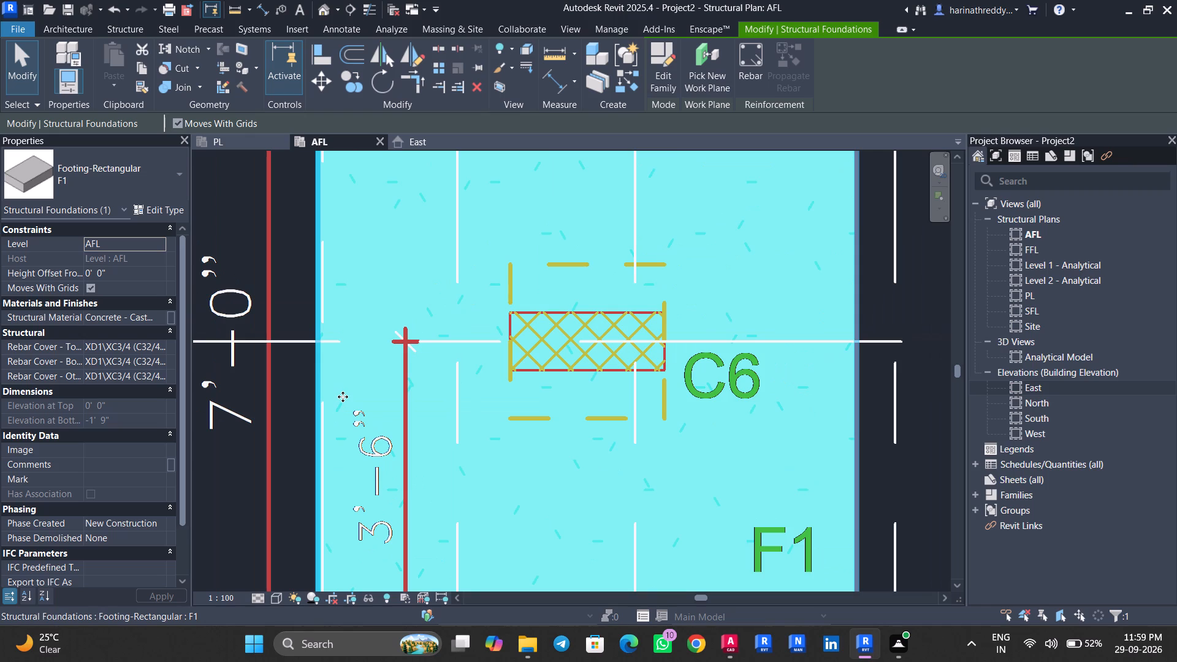
pyautogui.scroll(-3, 338, 397)
pyautogui.moveTo(373, 426); pyautogui.dragTo(373, 348, button='middle')
pyautogui.scroll(11, 517, 444)
pyautogui.scroll(-2, 529, 452)
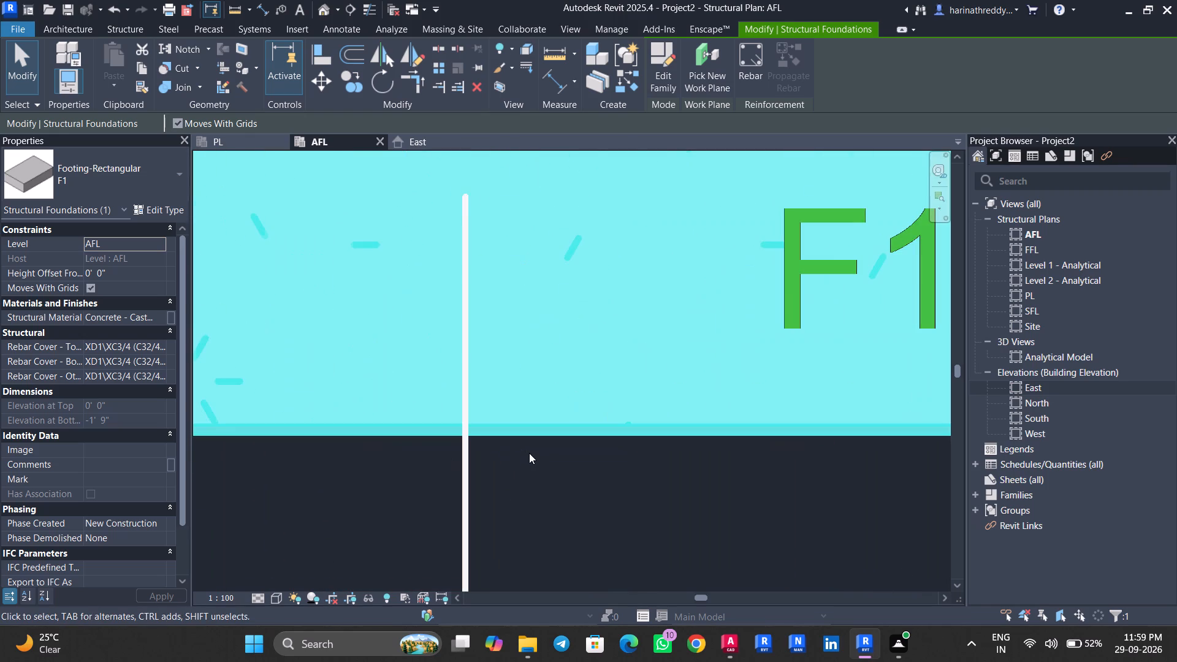
# Place an SF2 rectangular footing over its drawn outline at column C3 on grid 2.
pyautogui.scroll(-7, 529, 453)
pyautogui.moveTo(718, 453); pyautogui.dragTo(527, 489, button='middle')
pyautogui.scroll(-7, 526, 489)
pyautogui.scroll(1, 526, 486)
pyautogui.moveTo(642, 481); pyautogui.dragTo(476, 487, button='middle')
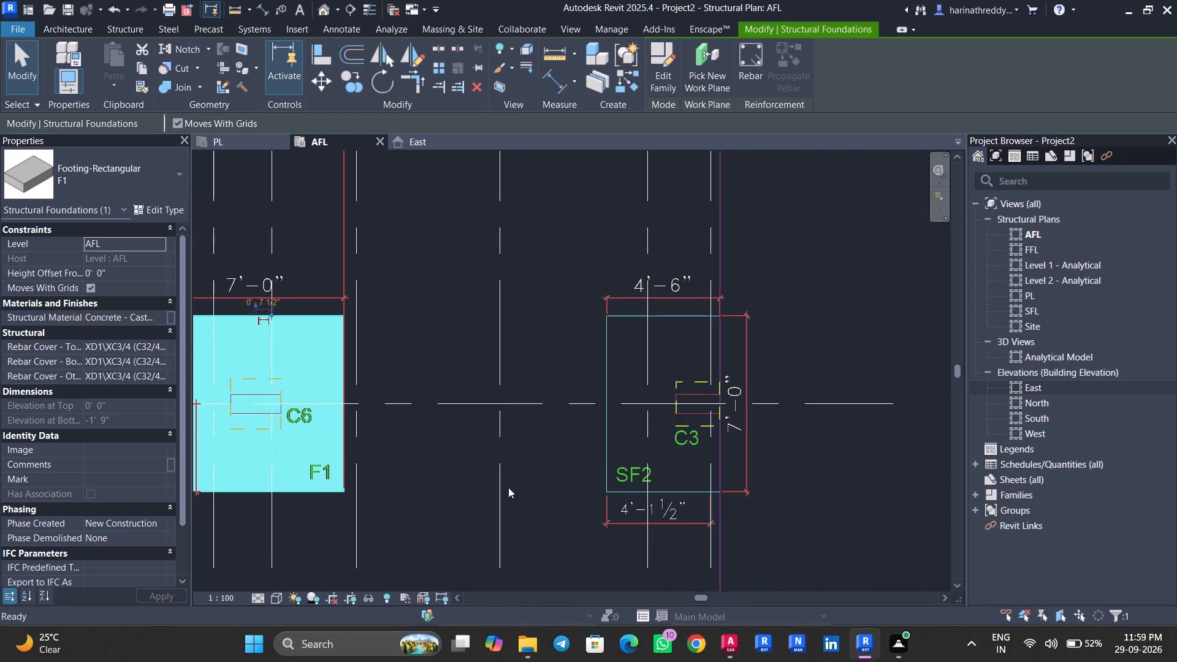
pyautogui.press('Escape')
pyautogui.press('Escape')
pyautogui.press('c')
pyautogui.press('m')
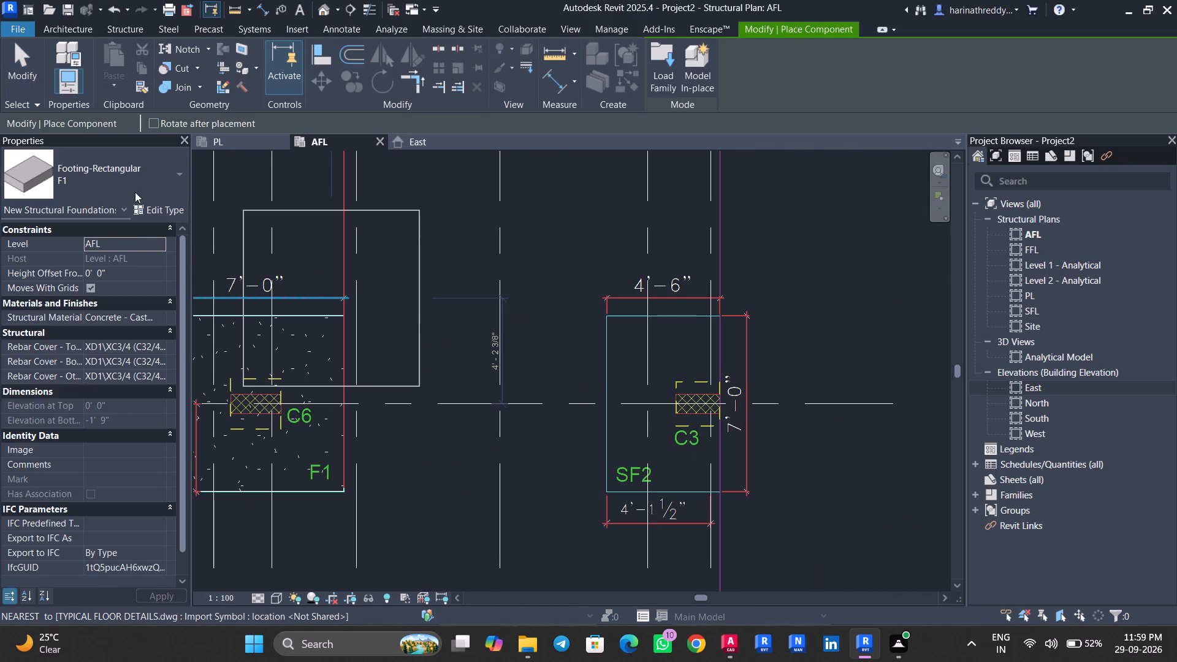
pyautogui.click(131, 180)
pyautogui.click(59, 392)
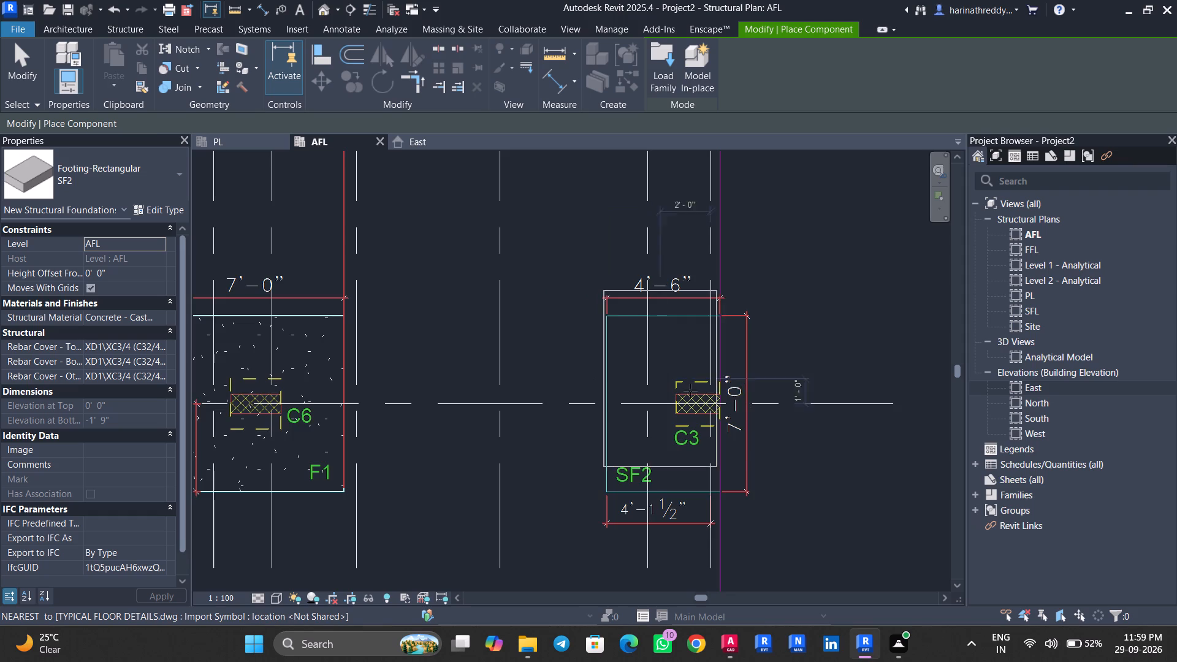
pyautogui.scroll(4, 690, 392)
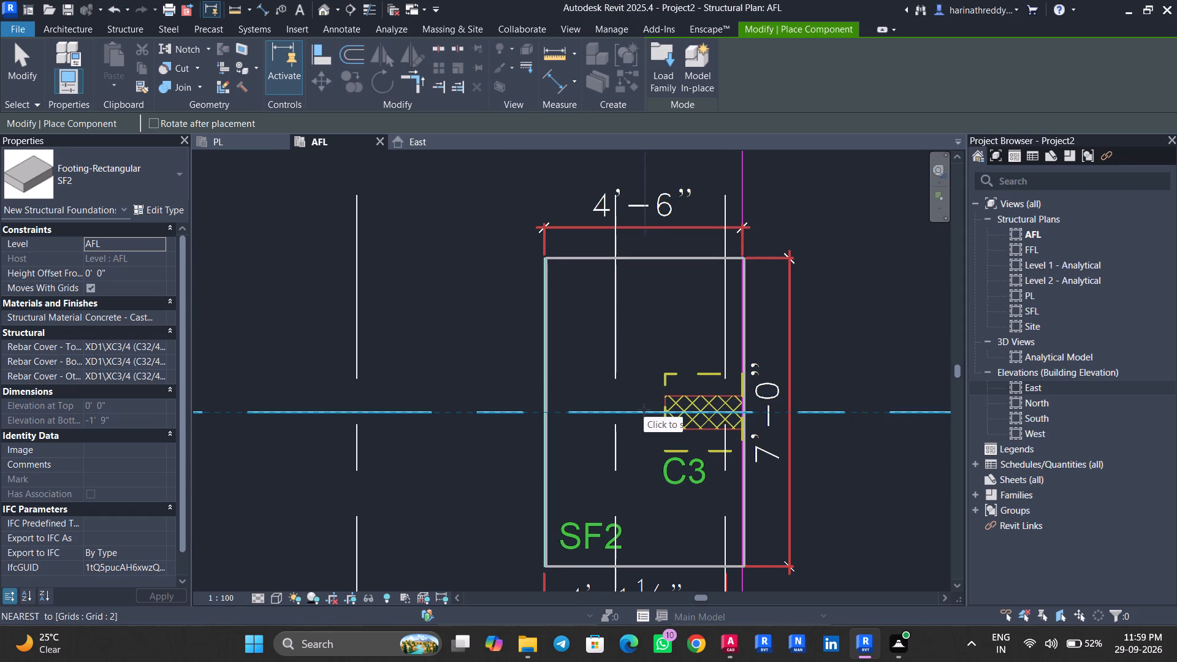
pyautogui.click(642, 409)
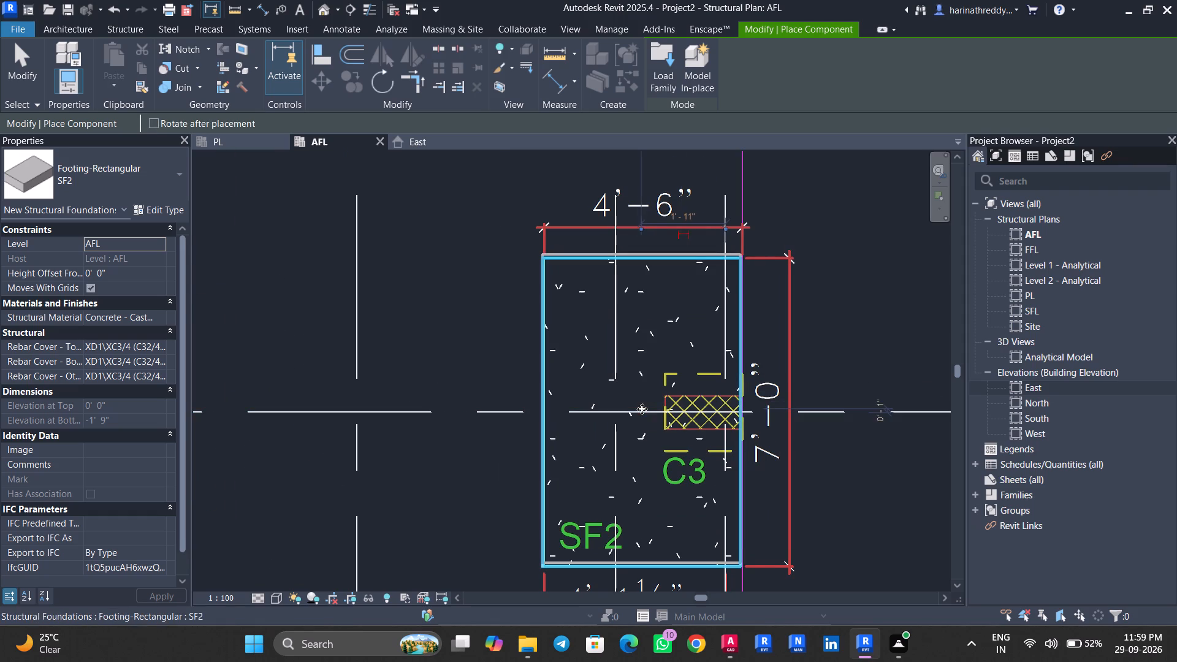
pyautogui.press('Escape')
pyautogui.press('Escape')
pyautogui.press('Escape')
# Nudge the SF2 footing at column C3 one increment to the right onto its drawn outline.
pyautogui.click(596, 352)
pyautogui.scroll(4, 577, 381)
pyautogui.press('Right')
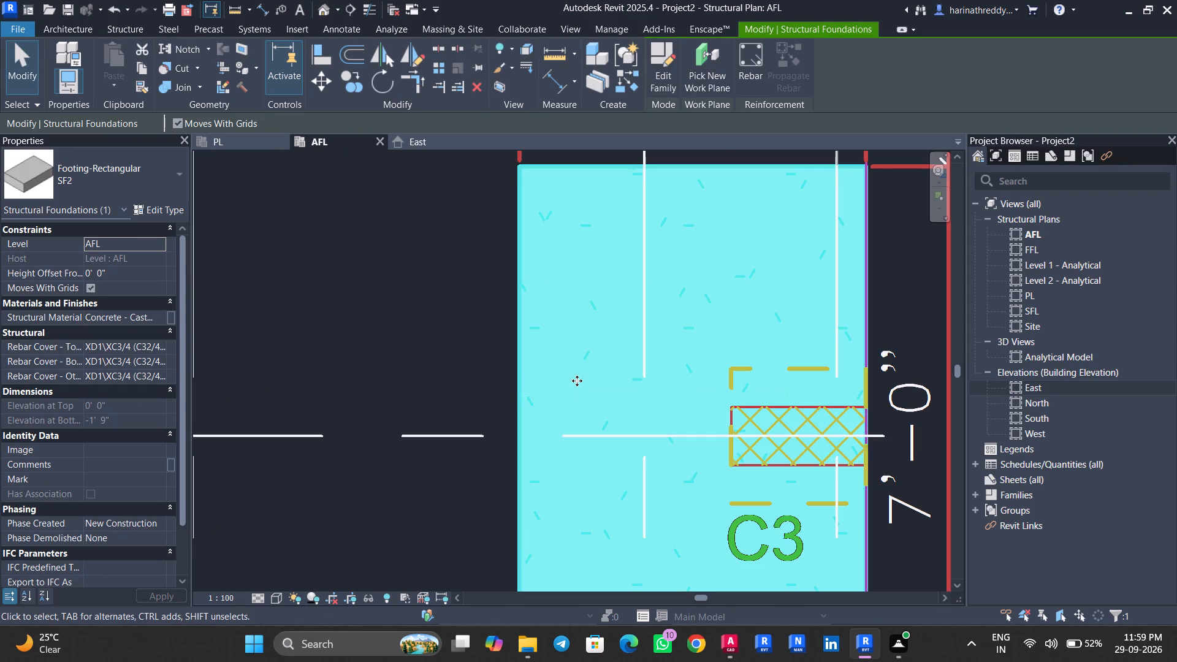
# Place a CF1 rectangular footing over its drawn outline at column C2 at the left end of grid 1.
pyautogui.scroll(-5, 577, 381)
pyautogui.moveTo(417, 396); pyautogui.dragTo(511, 175, button='middle')
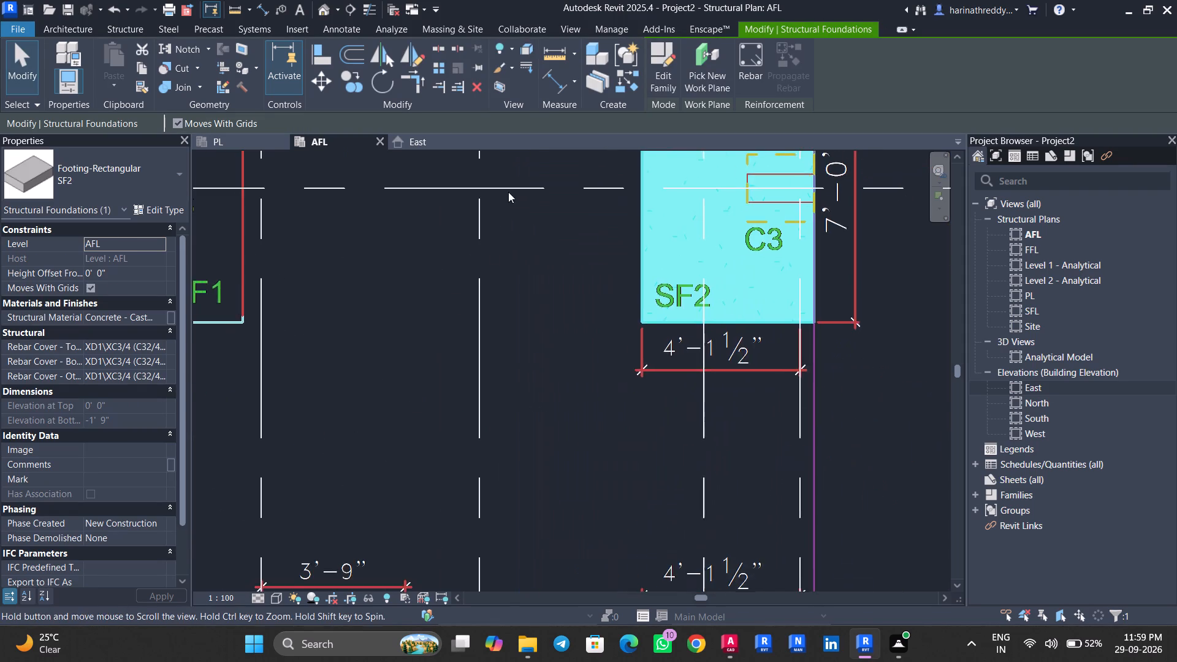
pyautogui.scroll(-9, 493, 254)
pyautogui.moveTo(461, 295); pyautogui.dragTo(677, 306, button='middle')
pyautogui.press('Escape')
pyautogui.press('Escape')
pyautogui.scroll(3, 499, 406)
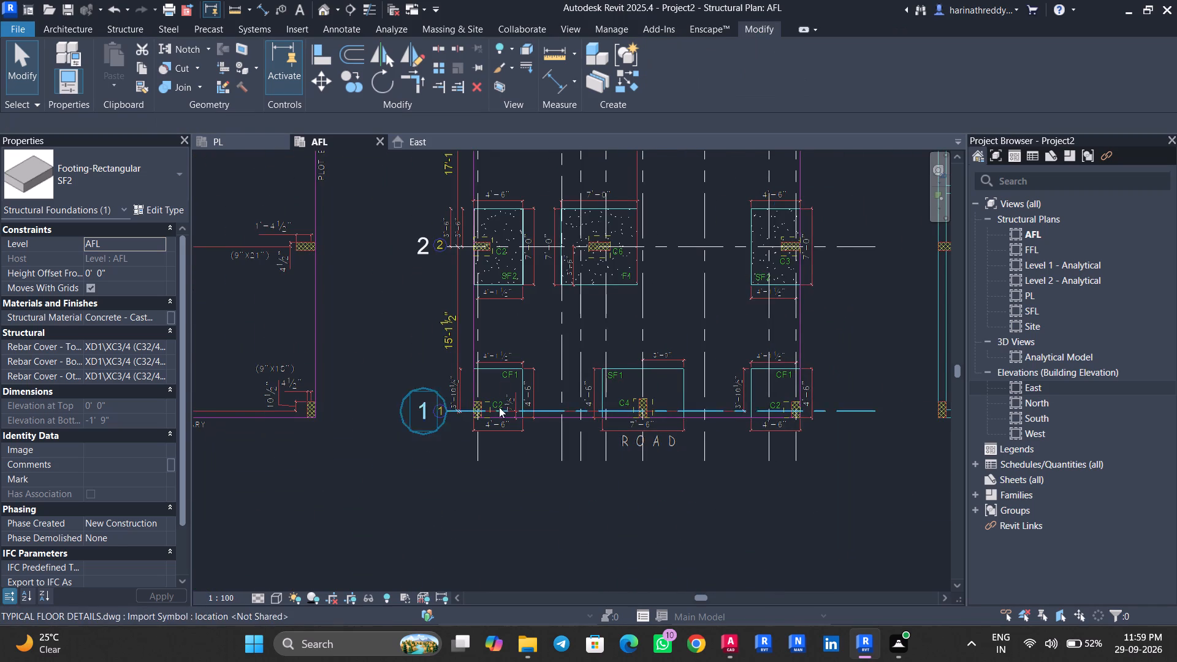
pyautogui.scroll(6, 499, 407)
pyautogui.write('CM')
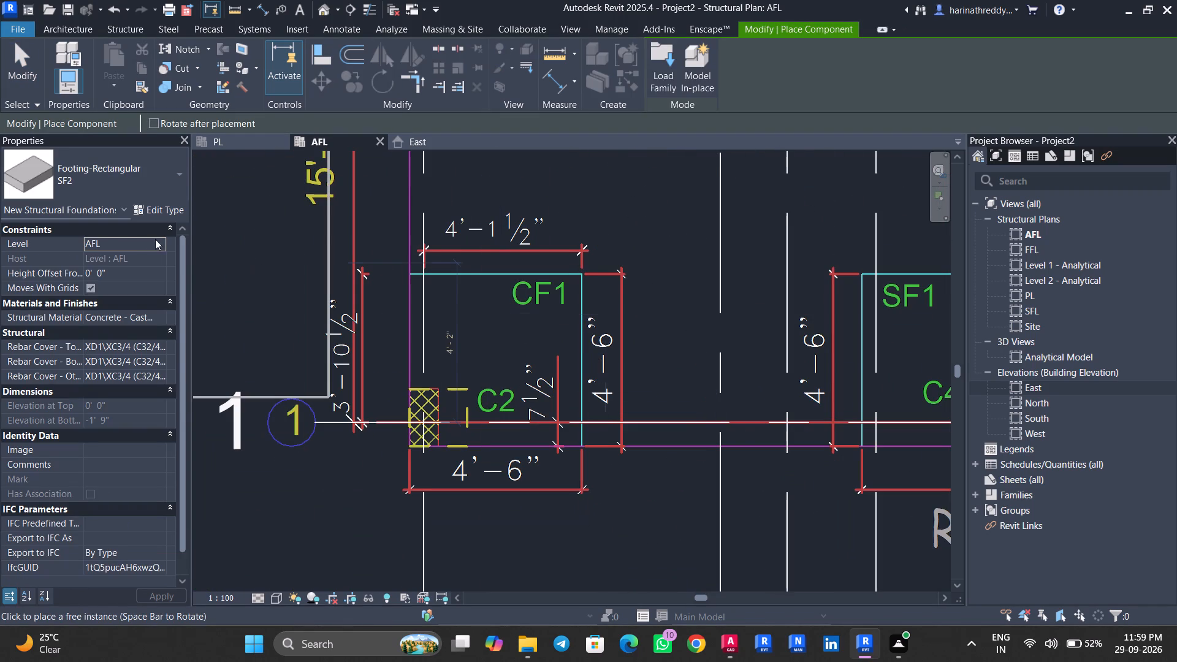
pyautogui.click(111, 182)
pyautogui.scroll(5, 43, 315)
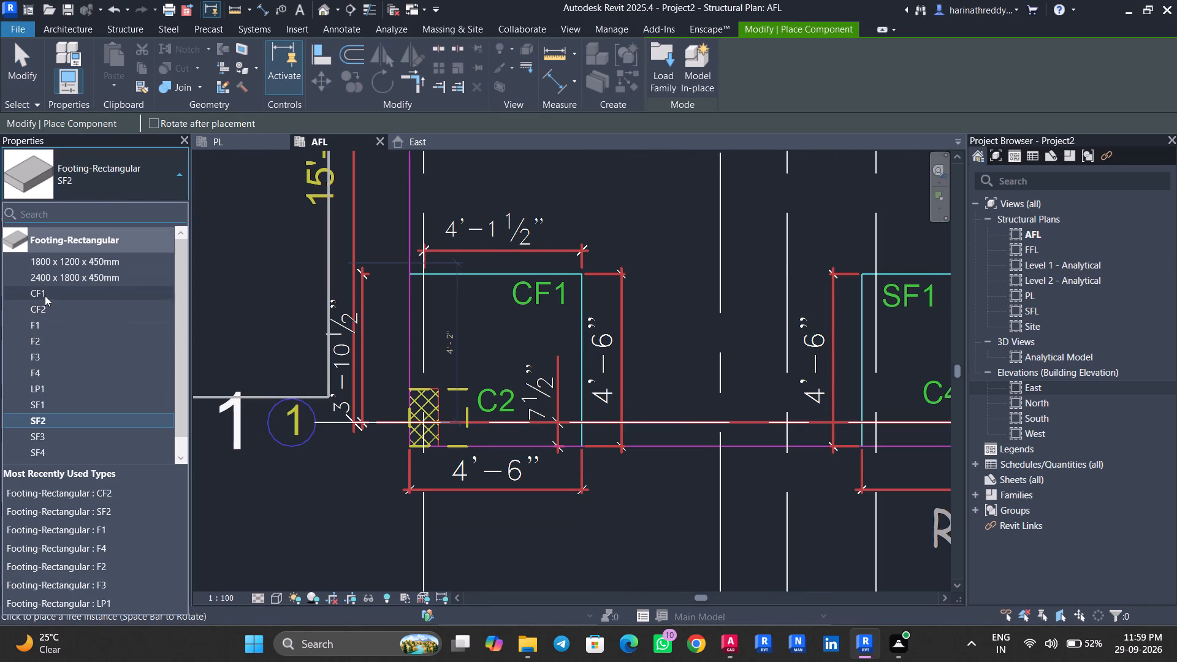
pyautogui.click(45, 295)
pyautogui.scroll(4, 515, 344)
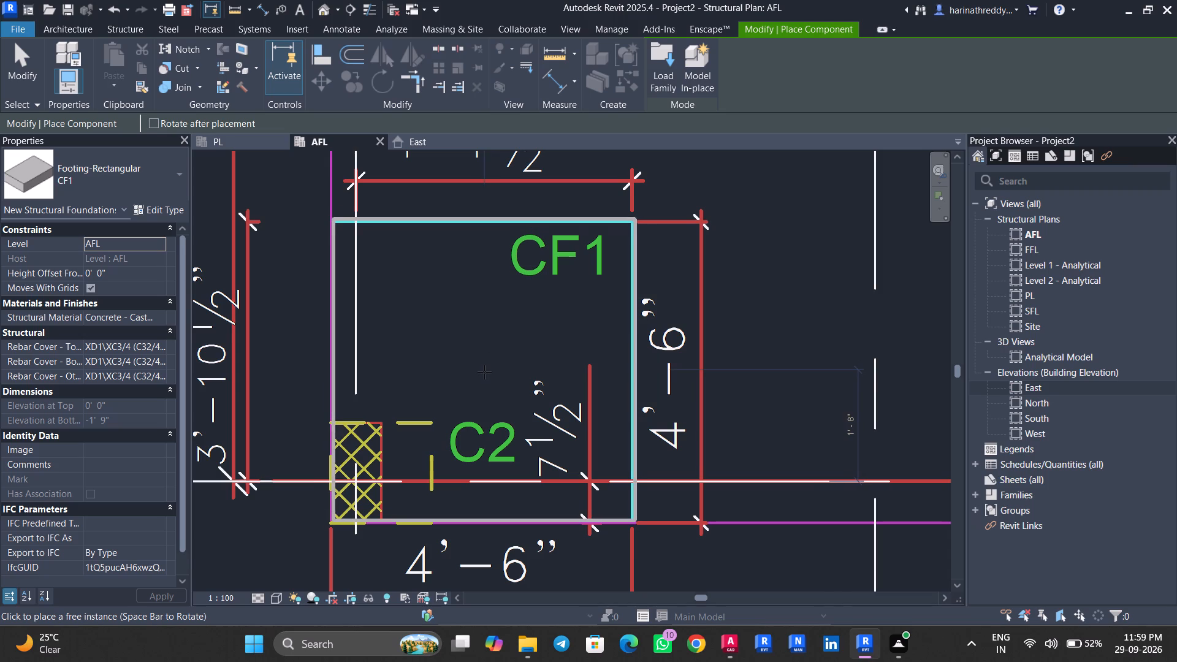
pyautogui.click(481, 372)
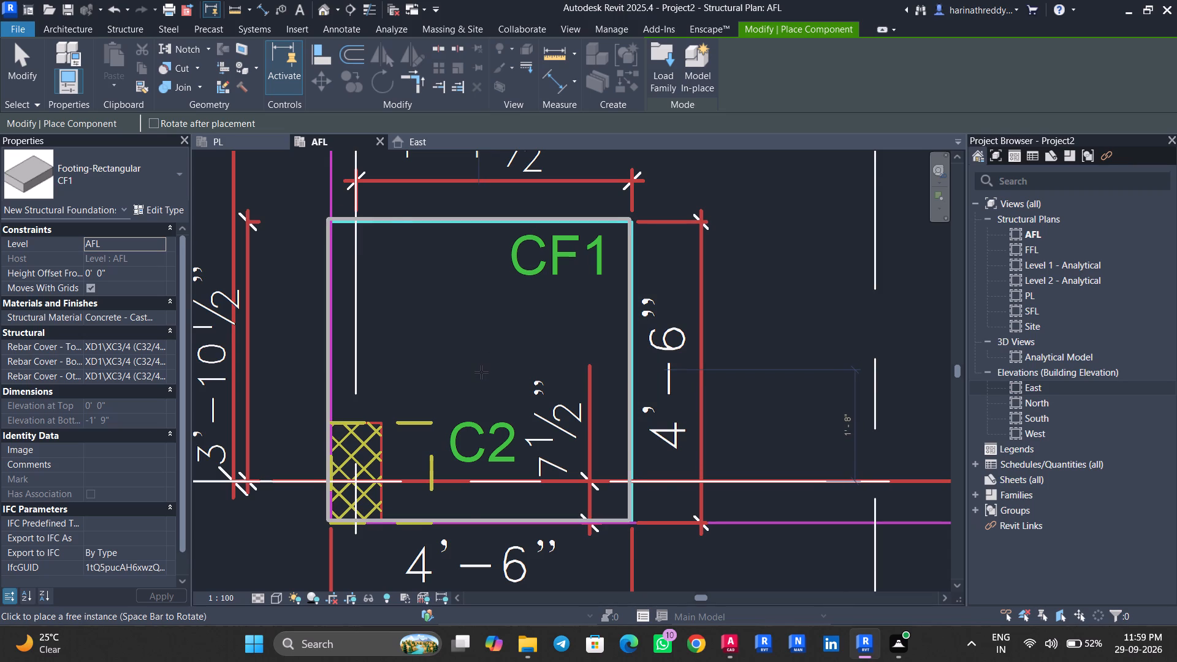
pyautogui.press('Escape')
pyautogui.press('Escape')
pyautogui.press('Escape')
# Nudge the CF1 footing at the left end of grid 1 one increment down and one right onto its outline.
pyautogui.click(492, 345)
pyautogui.scroll(3, 492, 345)
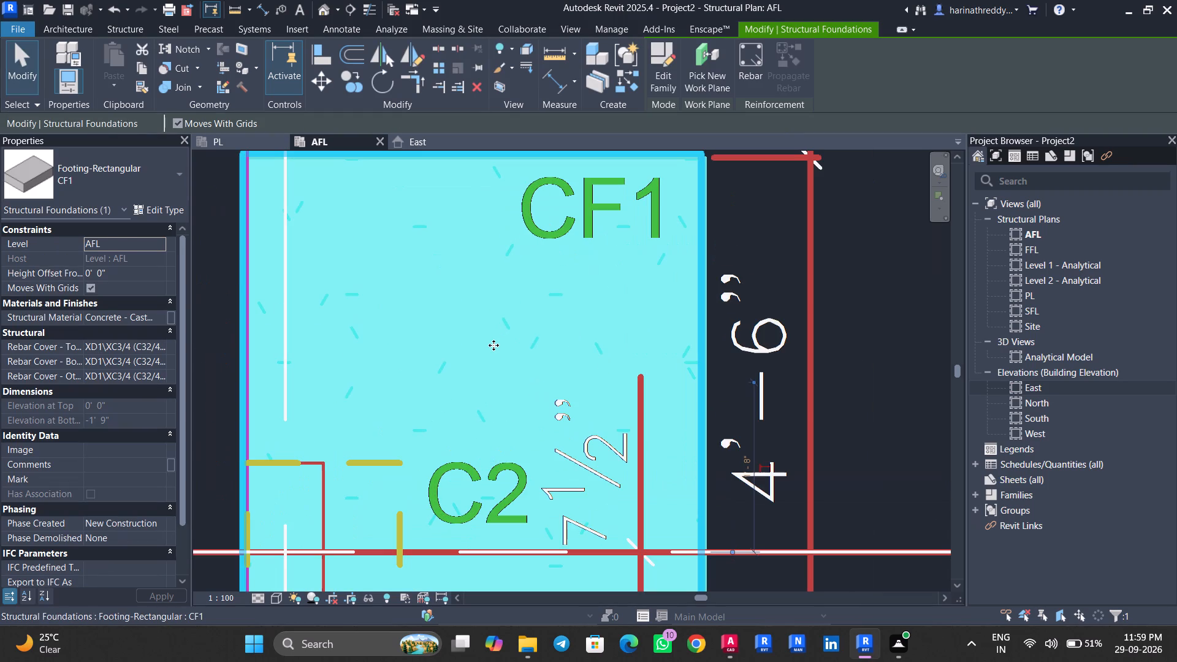
pyautogui.press('Down')
pyautogui.press('Right')
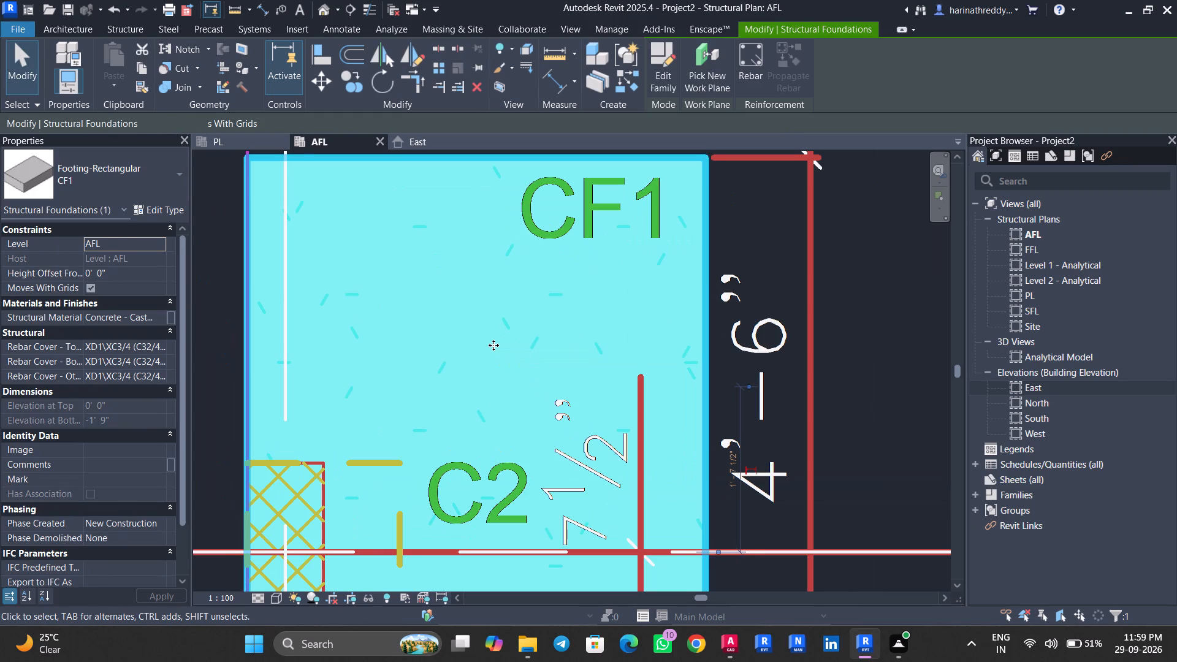
# Place an SF1 rectangular footing, rotated a quarter turn, over its drawn outline at column C4 on grid 1.
pyautogui.scroll(-4, 495, 344)
pyautogui.moveTo(703, 441); pyautogui.dragTo(549, 475, button='middle')
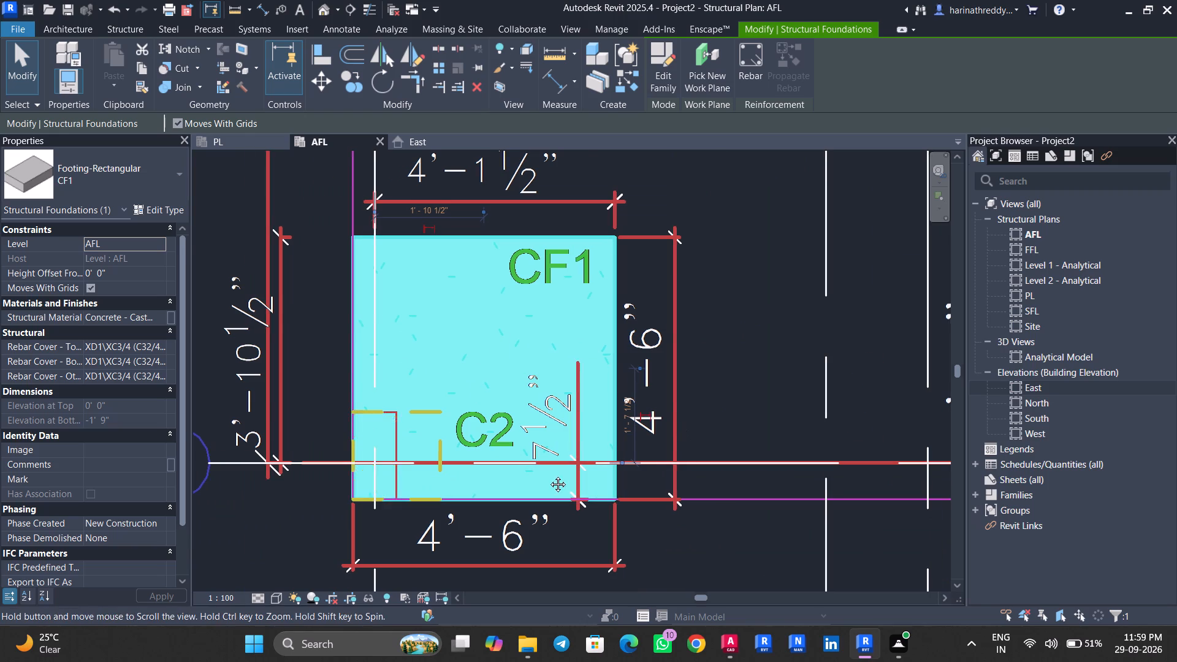
pyautogui.moveTo(549, 475); pyautogui.dragTo(413, 483, button='middle')
pyautogui.scroll(-1, 419, 474)
pyautogui.moveTo(591, 466); pyautogui.dragTo(362, 461, button='middle')
pyautogui.press('Escape')
pyautogui.press('Escape')
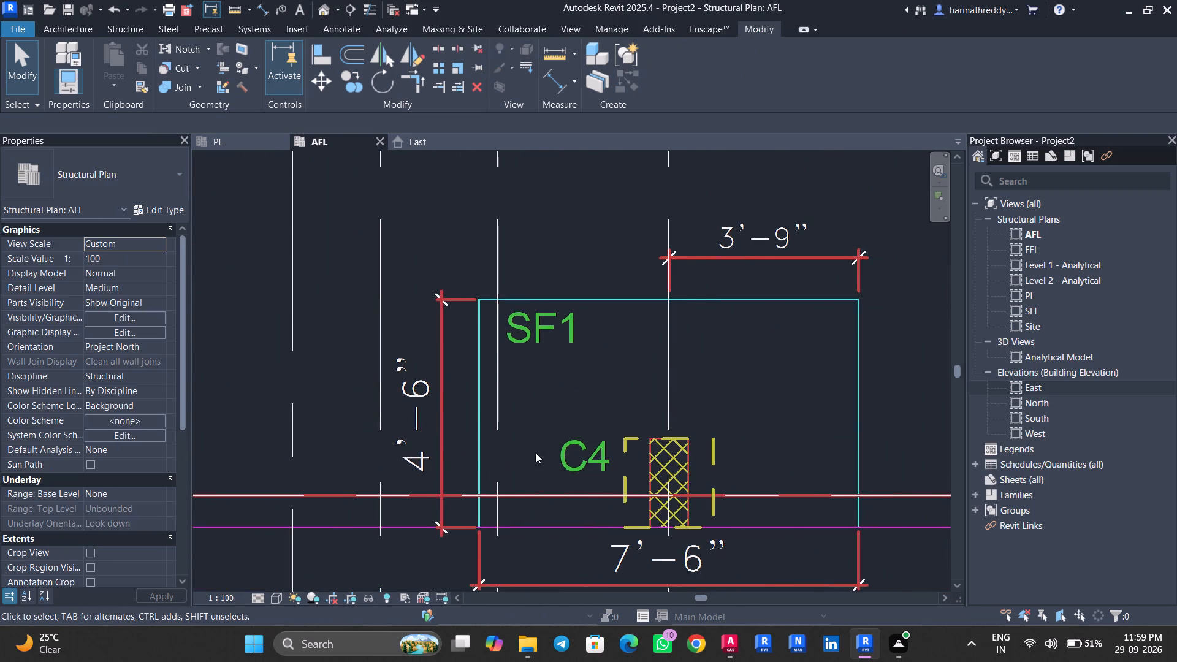
pyautogui.scroll(-3, 535, 452)
pyautogui.moveTo(504, 443); pyautogui.dragTo(418, 422, button='middle')
pyautogui.write('CM')
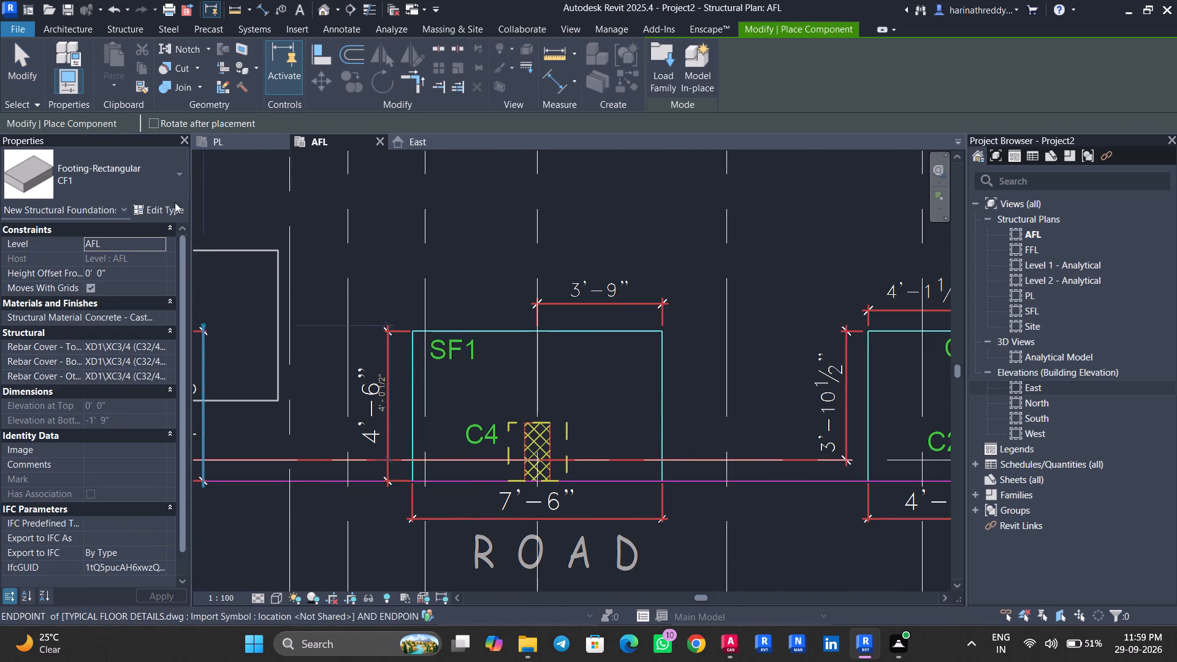
pyautogui.click(156, 185)
pyautogui.click(67, 378)
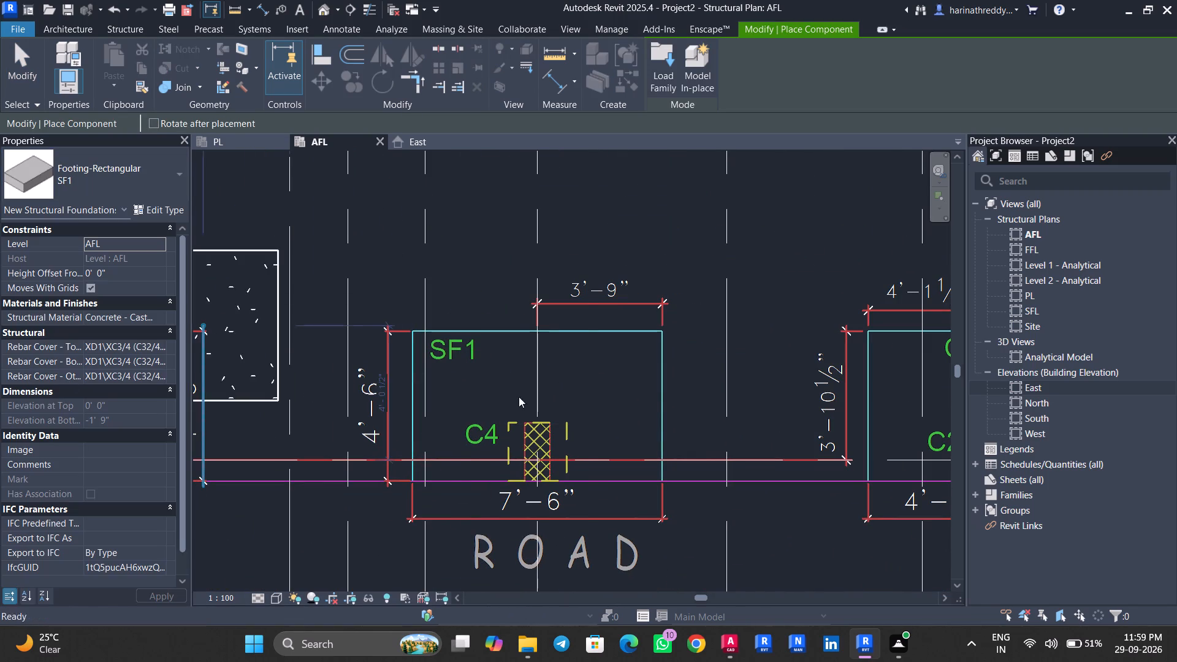
pyautogui.scroll(3, 525, 401)
pyautogui.press('space')
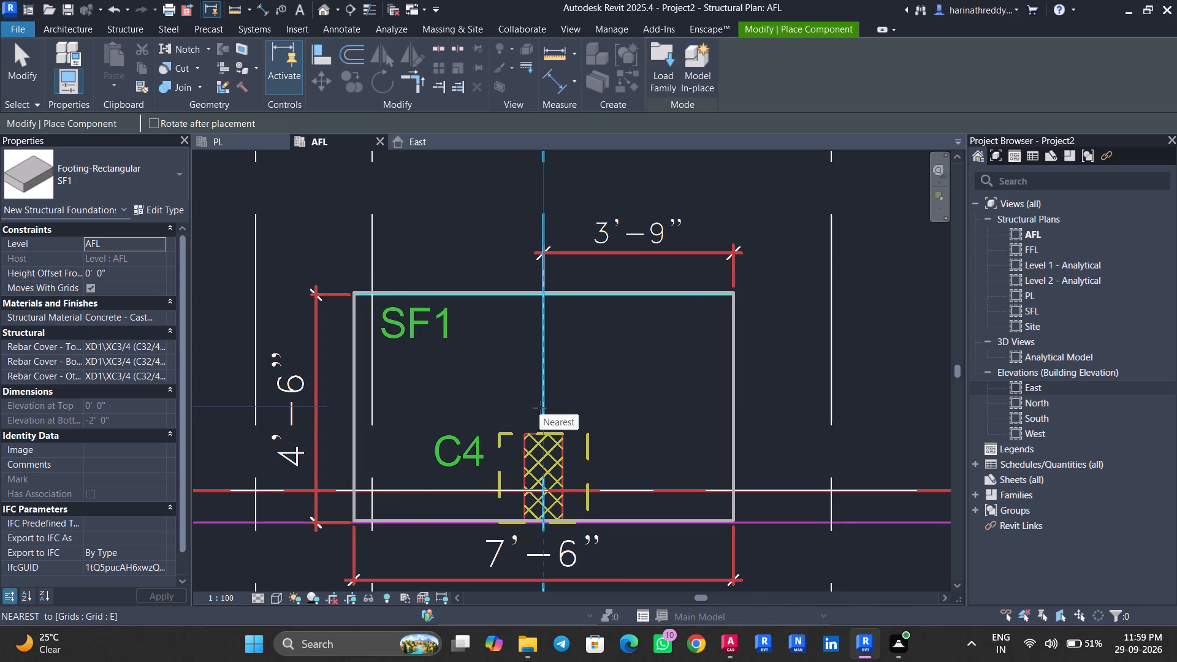
pyautogui.click(539, 408)
pyautogui.press('Escape')
pyautogui.press('Escape')
# Nudge the SF1 footing at column C4 one increment down onto its drawn outline.
pyautogui.click(494, 376)
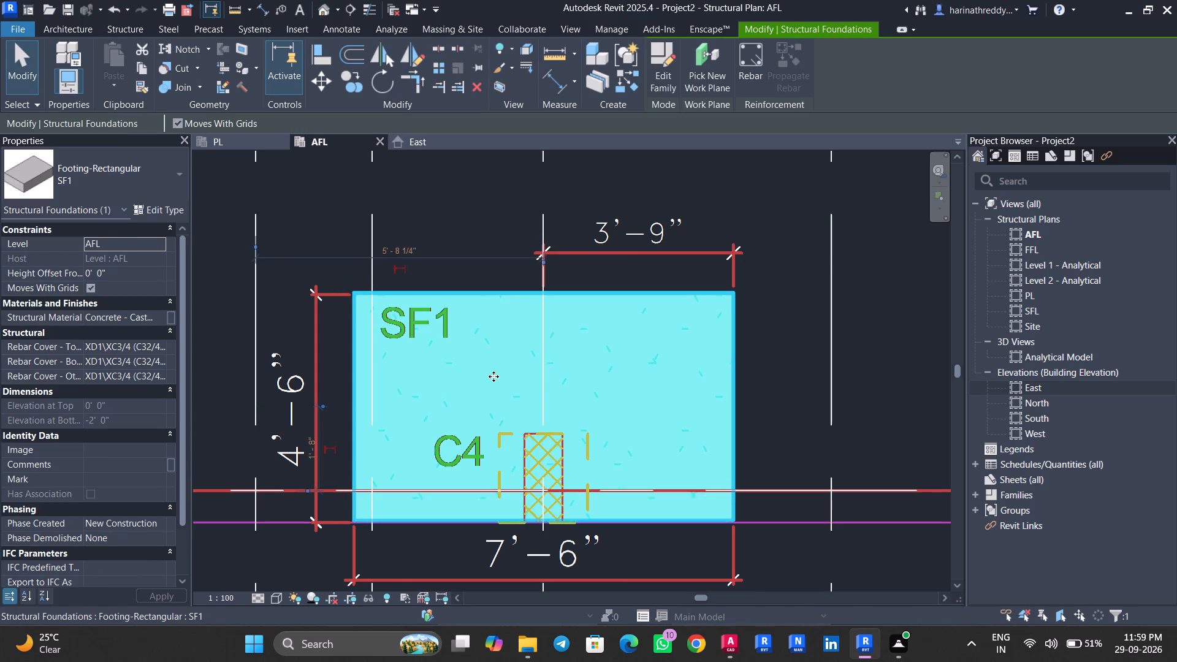
pyautogui.scroll(3, 493, 376)
pyautogui.press('Down')
pyautogui.scroll(1, 486, 375)
pyautogui.scroll(-3, 486, 375)
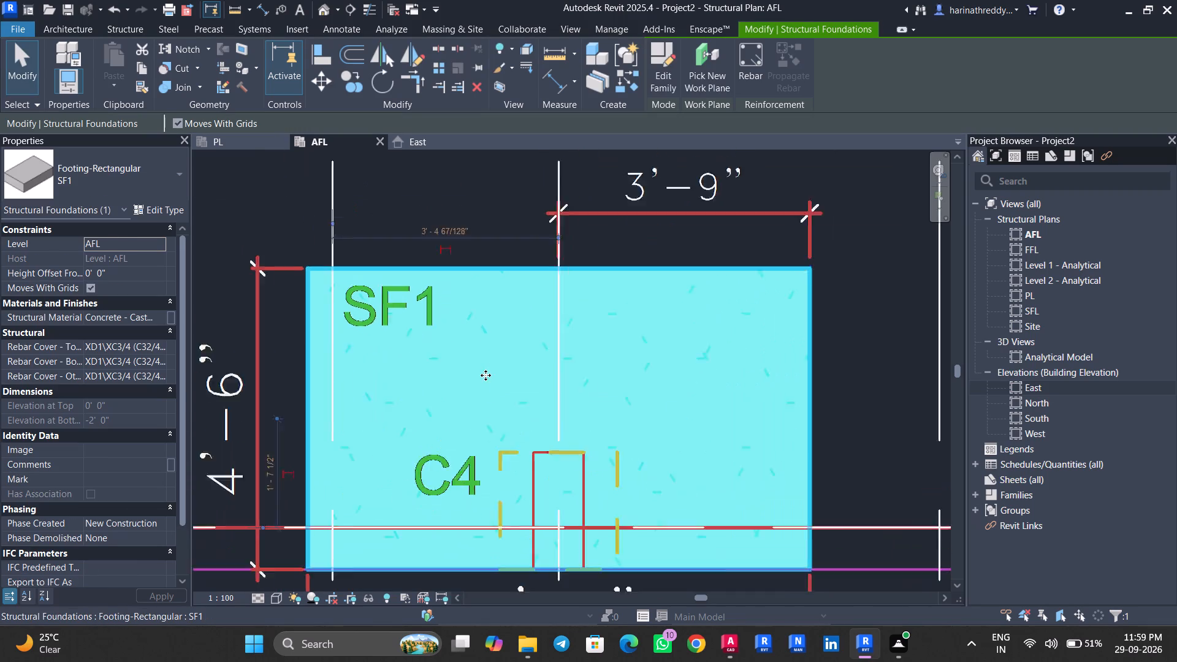
# Place a CF1 rectangular footing over its drawn outline at column C2 at the right end of grid 1.
pyautogui.scroll(-5, 486, 375)
pyautogui.moveTo(701, 389); pyautogui.dragTo(400, 376, button='middle')
pyautogui.press('Escape')
pyautogui.press('Escape')
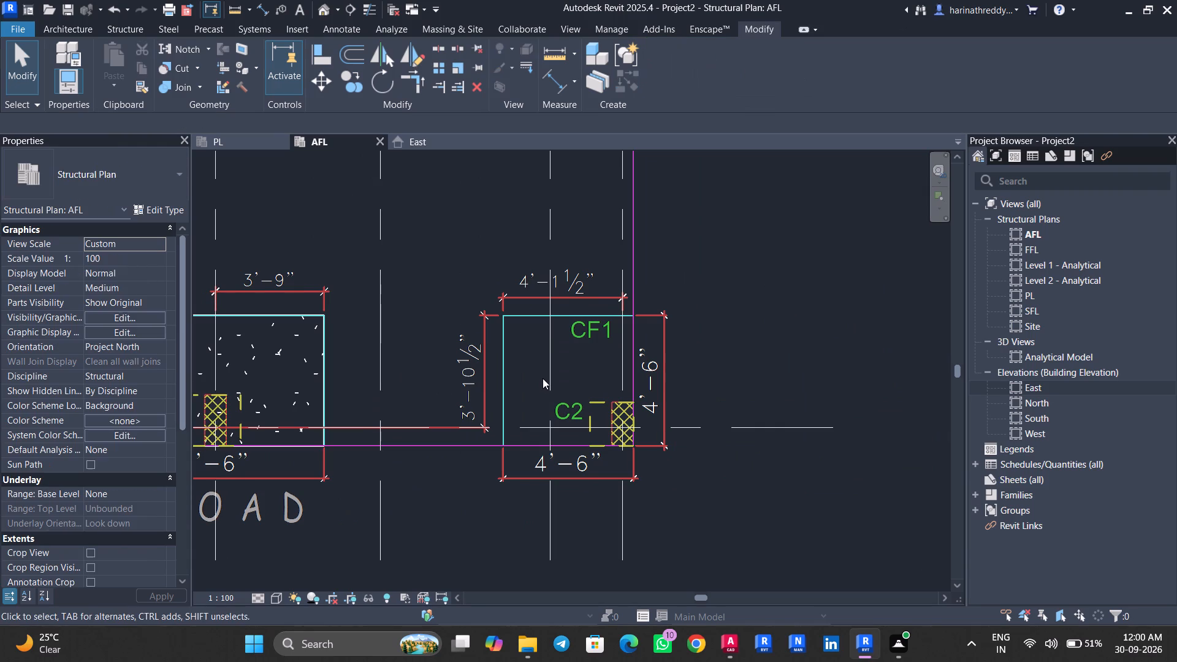
pyautogui.press('c')
pyautogui.press('m')
pyautogui.click(145, 191)
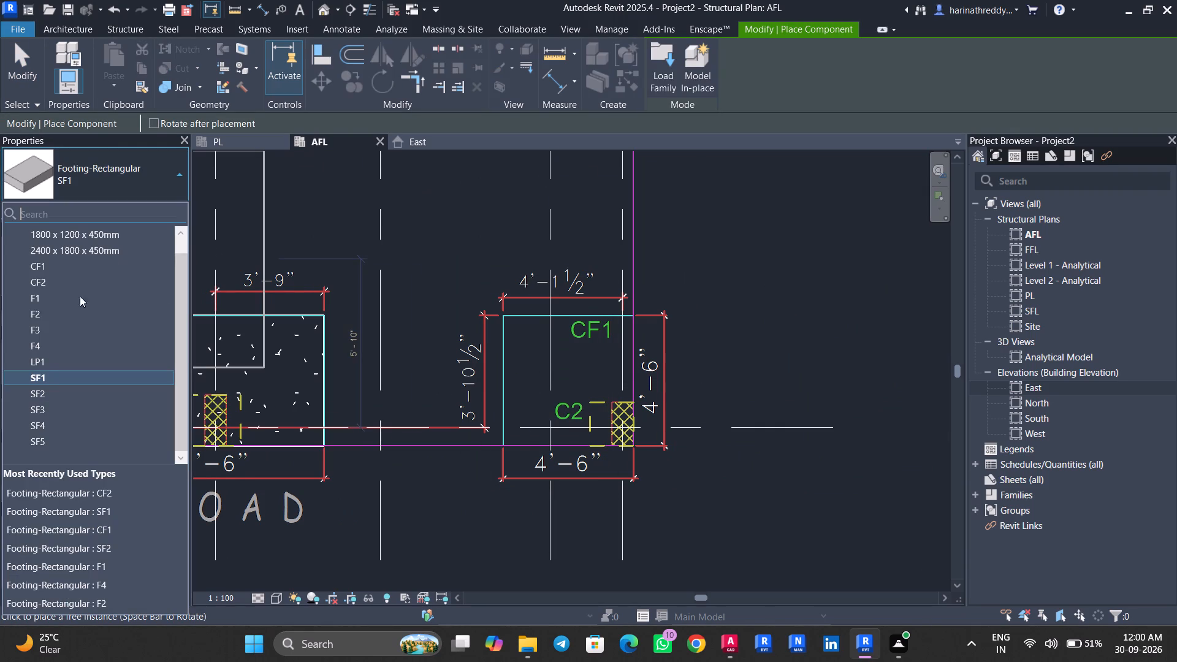
pyautogui.click(74, 266)
pyautogui.scroll(5, 570, 377)
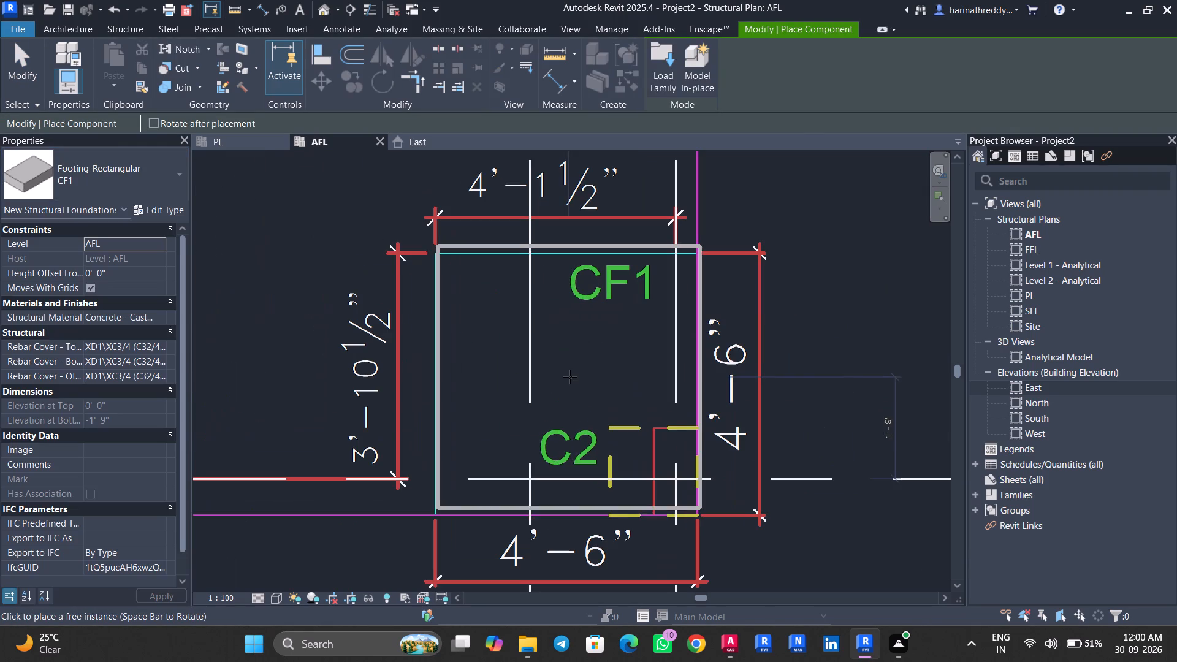
pyautogui.scroll(3, 565, 382)
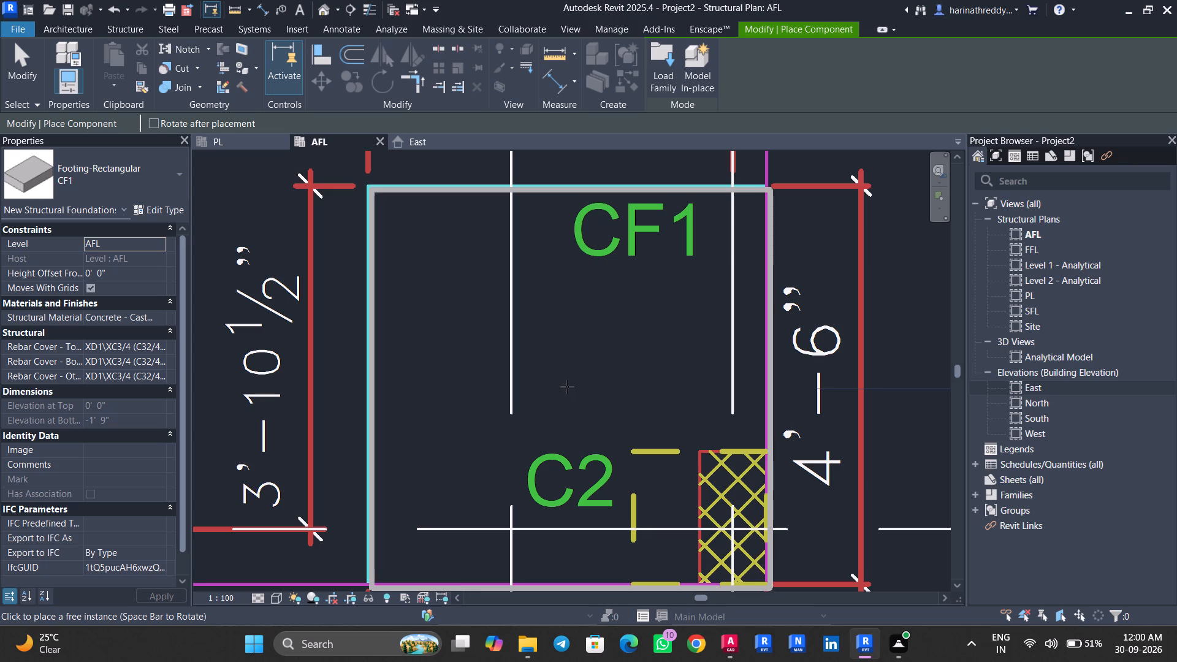
pyautogui.click(568, 386)
pyautogui.press('Escape')
pyautogui.press('Escape')
pyautogui.press('Escape')
pyautogui.press('Escape')
# Nudge the CF1 footing at the right end of grid 1 one increment up and one left onto its outline.
pyautogui.click(449, 290)
pyautogui.moveTo(455, 294); pyautogui.dragTo(470, 379, button='middle')
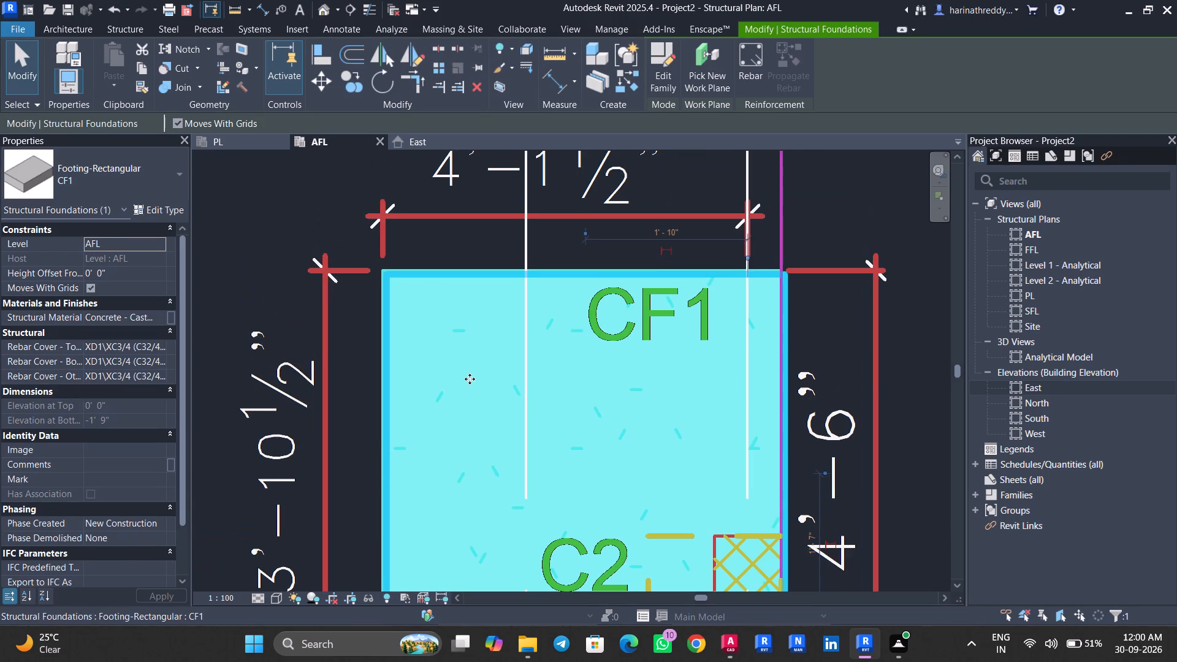
pyautogui.press('Up')
pyautogui.press('Left')
pyautogui.scroll(-9, 470, 379)
pyautogui.press('Escape')
pyautogui.press('Escape')
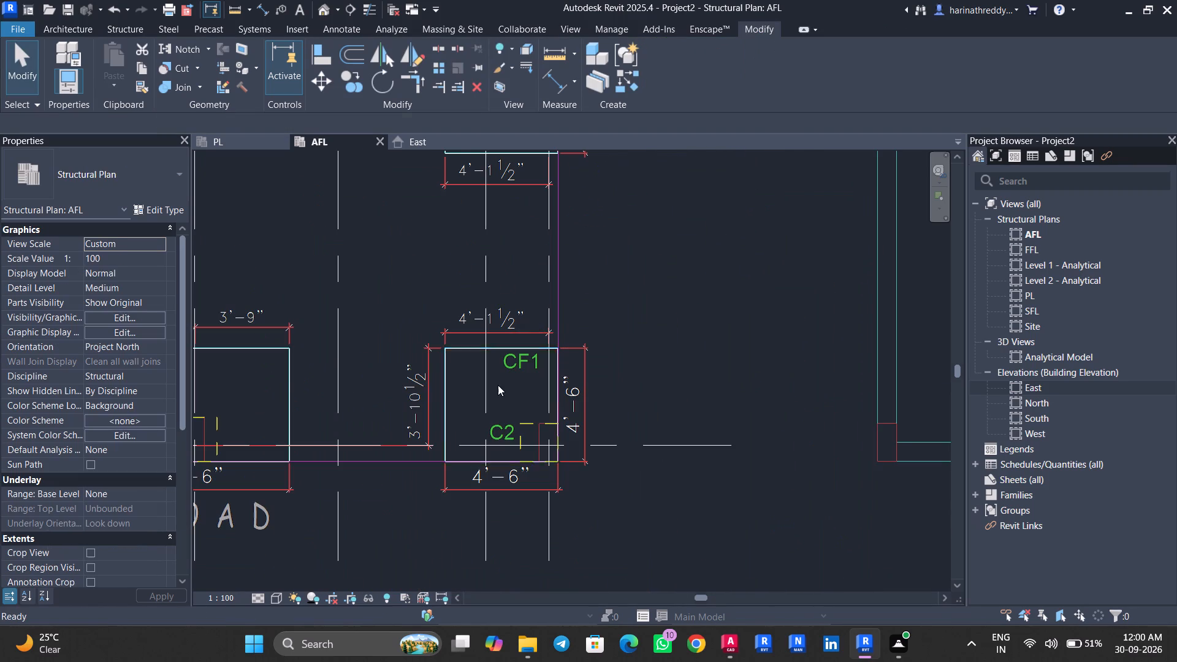
pyautogui.press('Escape')
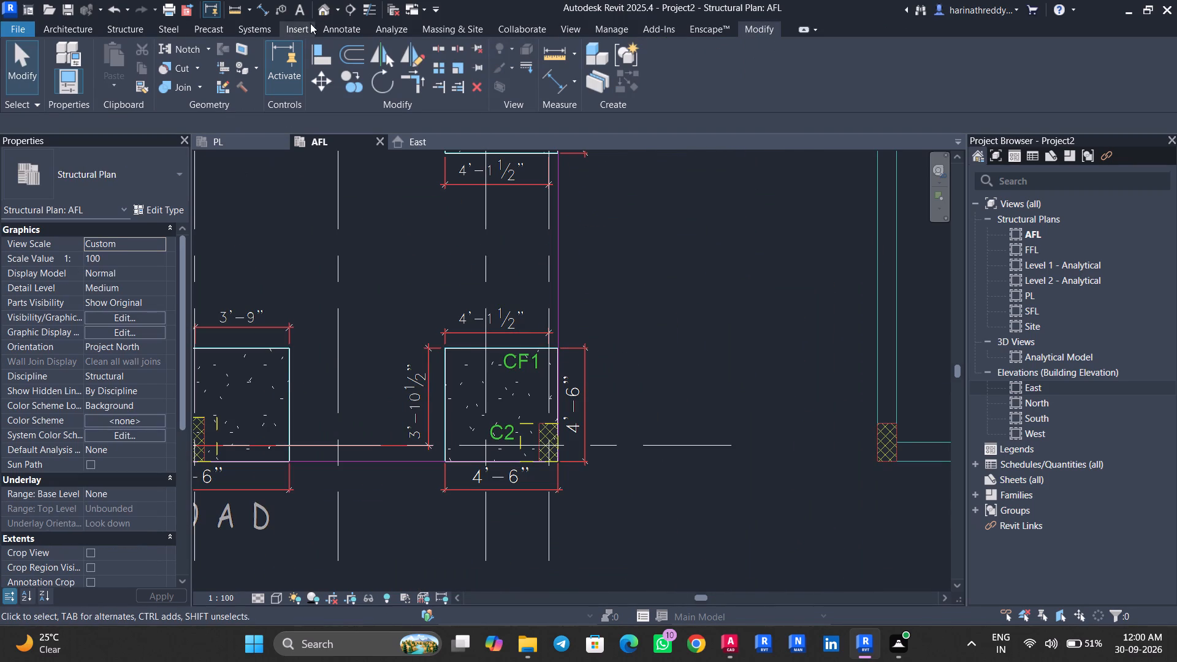
# Open the default 3D view and display the footings at Fine detail level in the Realistic visual style.
pyautogui.click(322, 13)
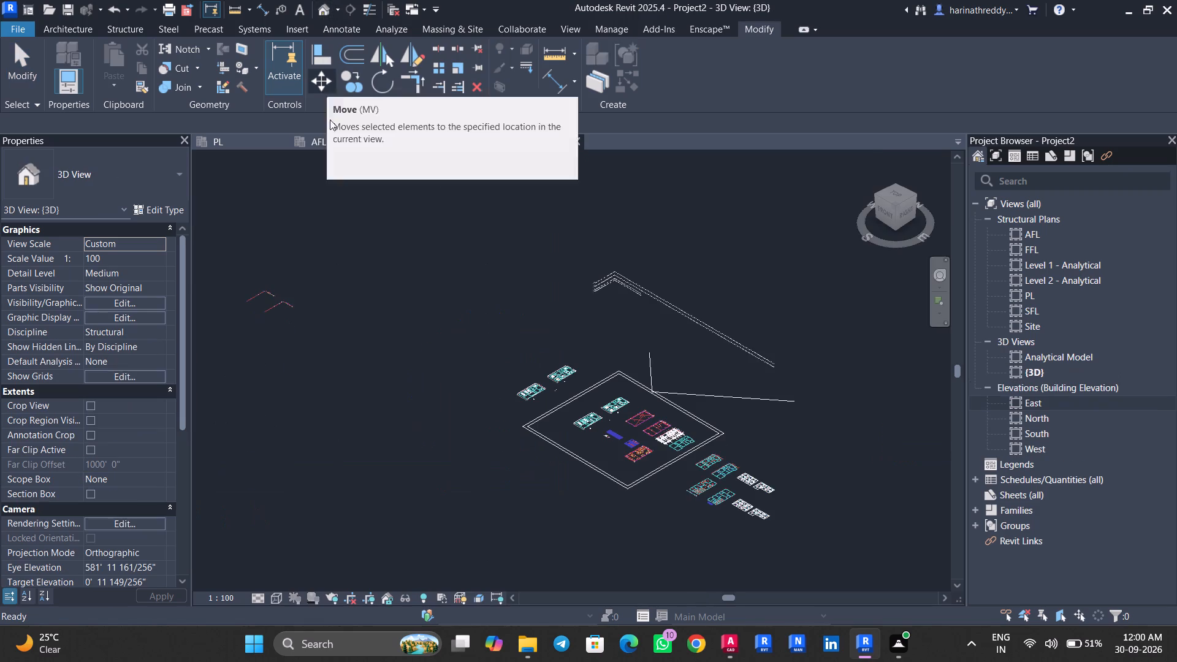
pyautogui.scroll(5, 675, 439)
pyautogui.scroll(-1, 675, 439)
pyautogui.scroll(11, 674, 443)
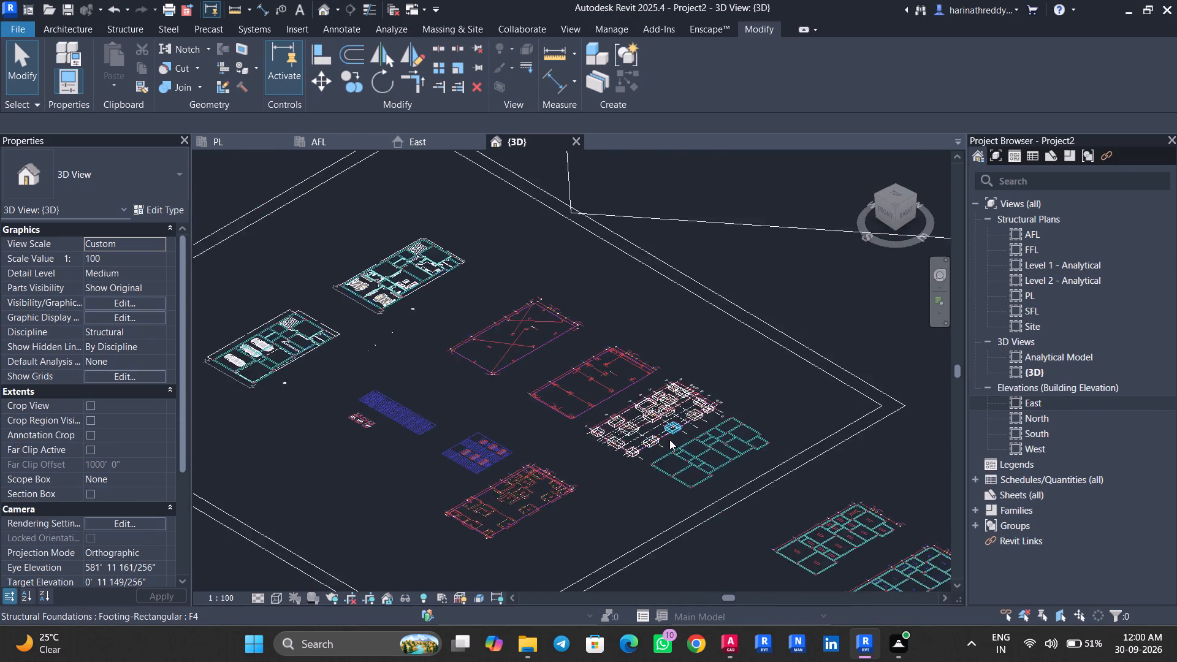
pyautogui.scroll(-1, 649, 444)
pyautogui.scroll(5, 649, 444)
pyautogui.click(263, 595)
pyautogui.click(269, 584)
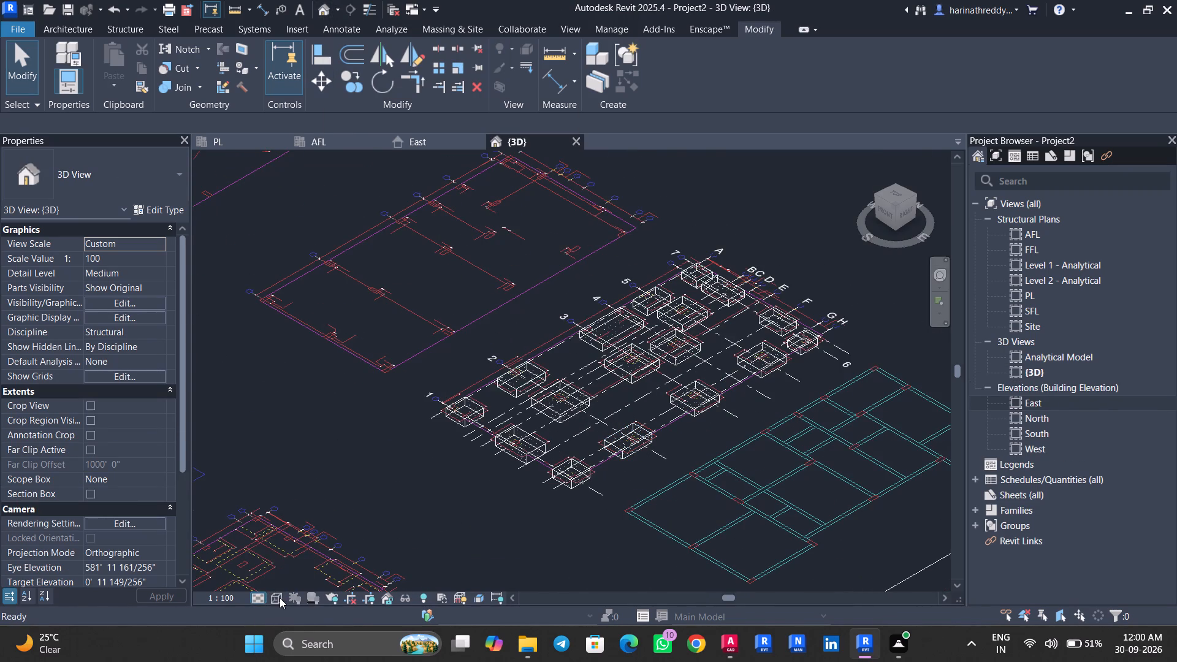
pyautogui.click(278, 598)
pyautogui.click(280, 582)
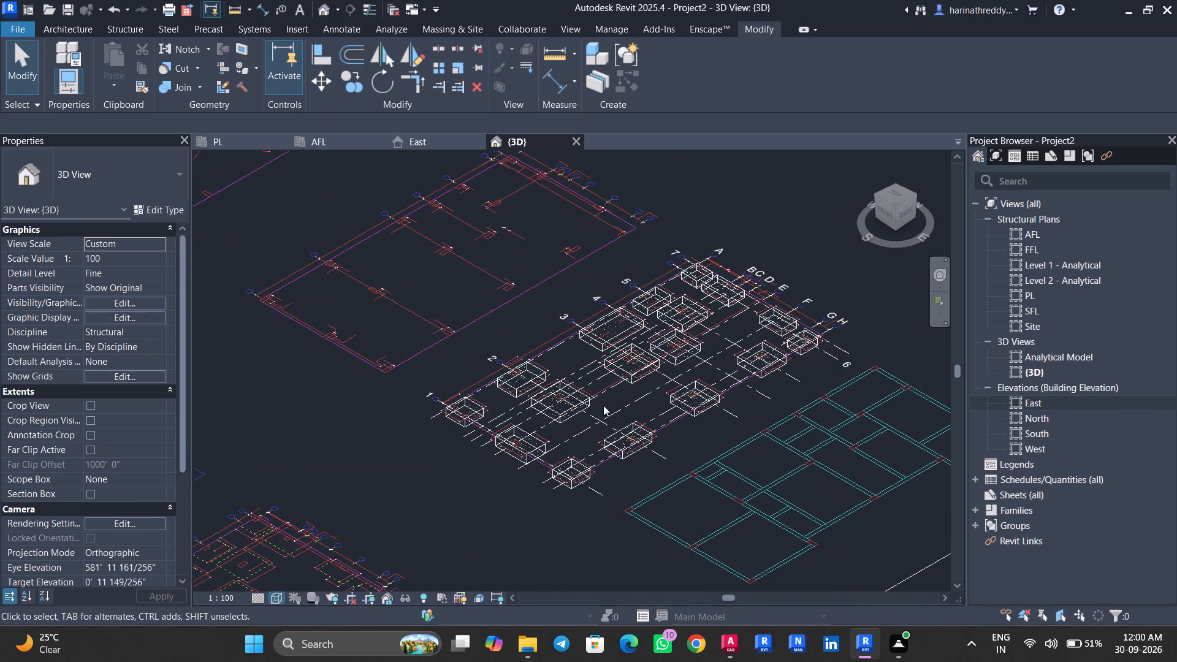
pyautogui.scroll(12, 602, 394)
pyautogui.scroll(-4, 606, 411)
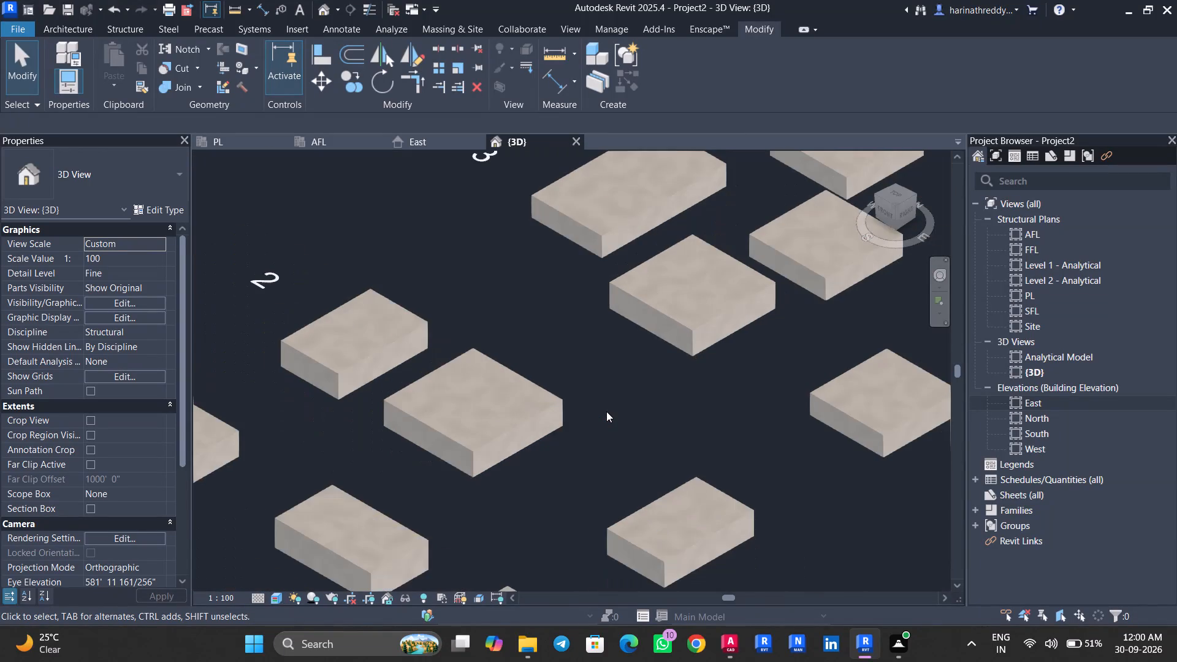
pyautogui.scroll(-4, 606, 412)
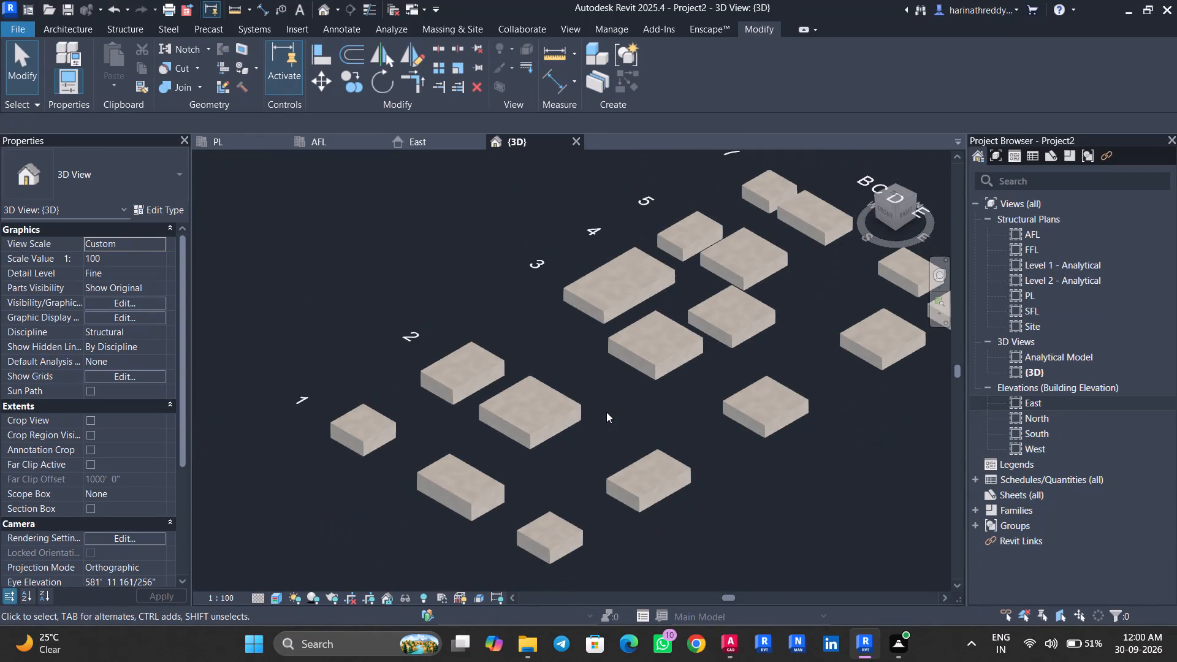
# Save the project in the Downloads folder as STR-REBAR.
pyautogui.hotkey('ctrl', 's')
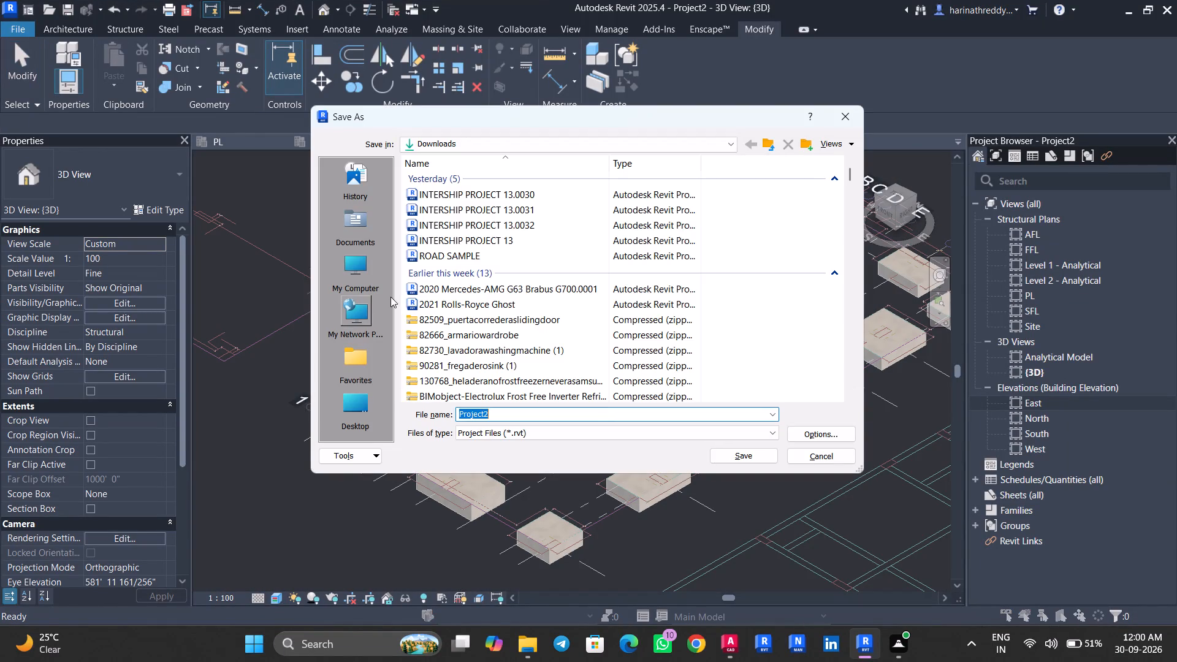
pyautogui.click(341, 415)
pyautogui.doubleClick(467, 251)
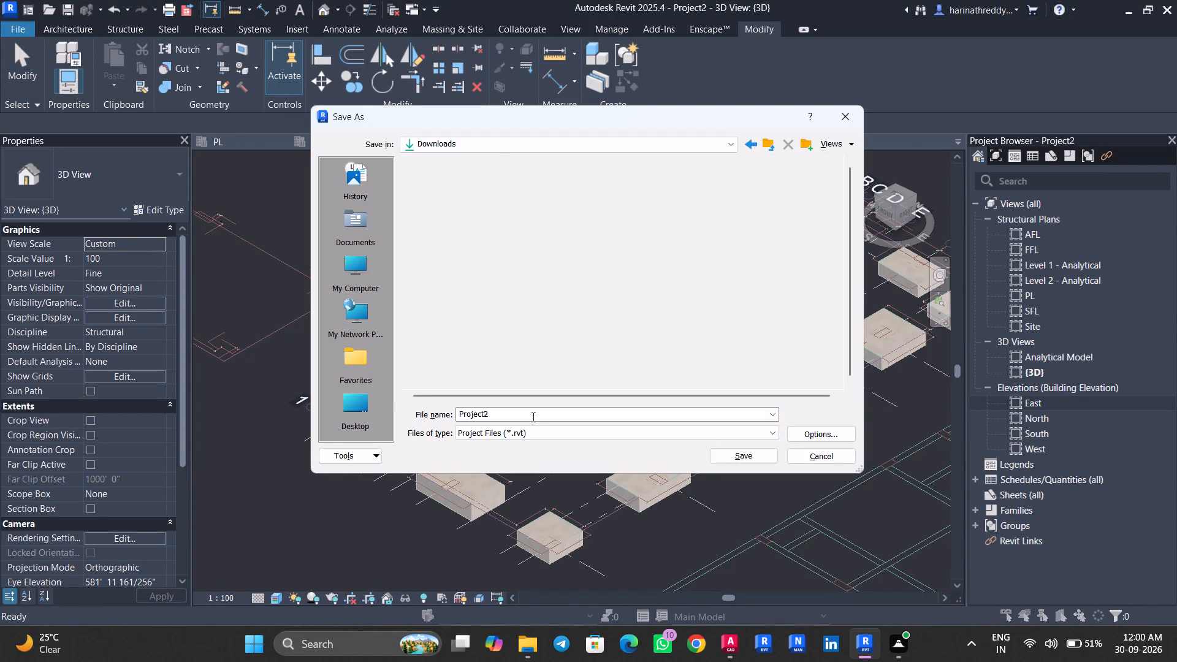
pyautogui.click(532, 419)
pyautogui.write('STRU')
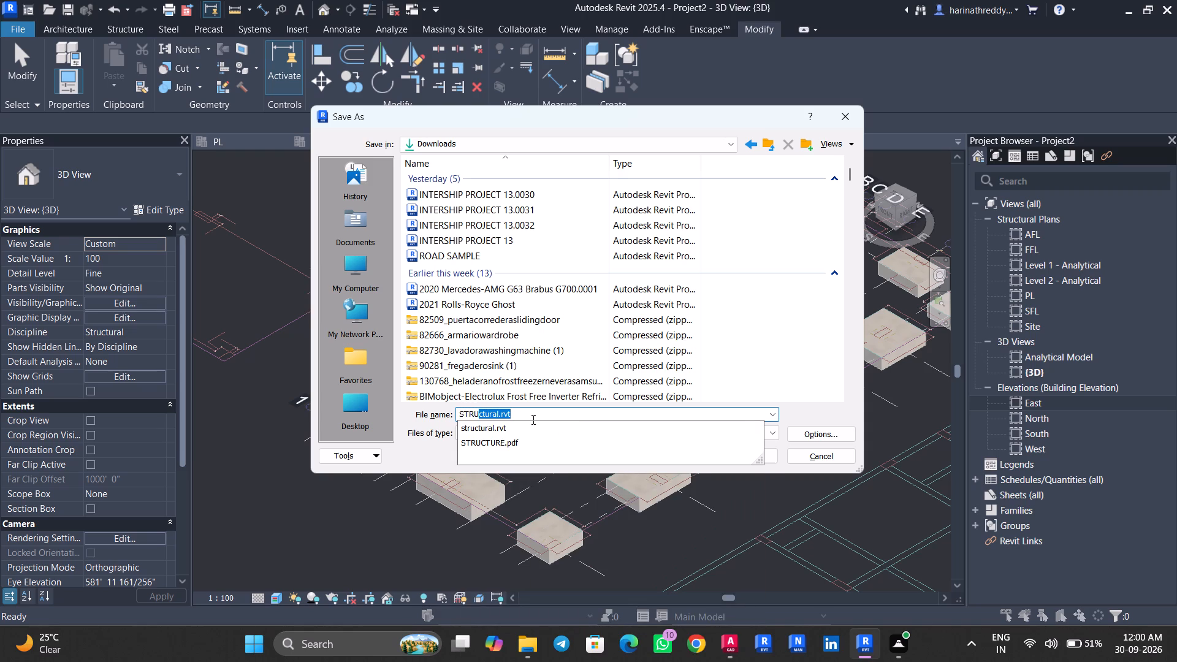
pyautogui.press('BackSpace')
pyautogui.press('BackSpace')
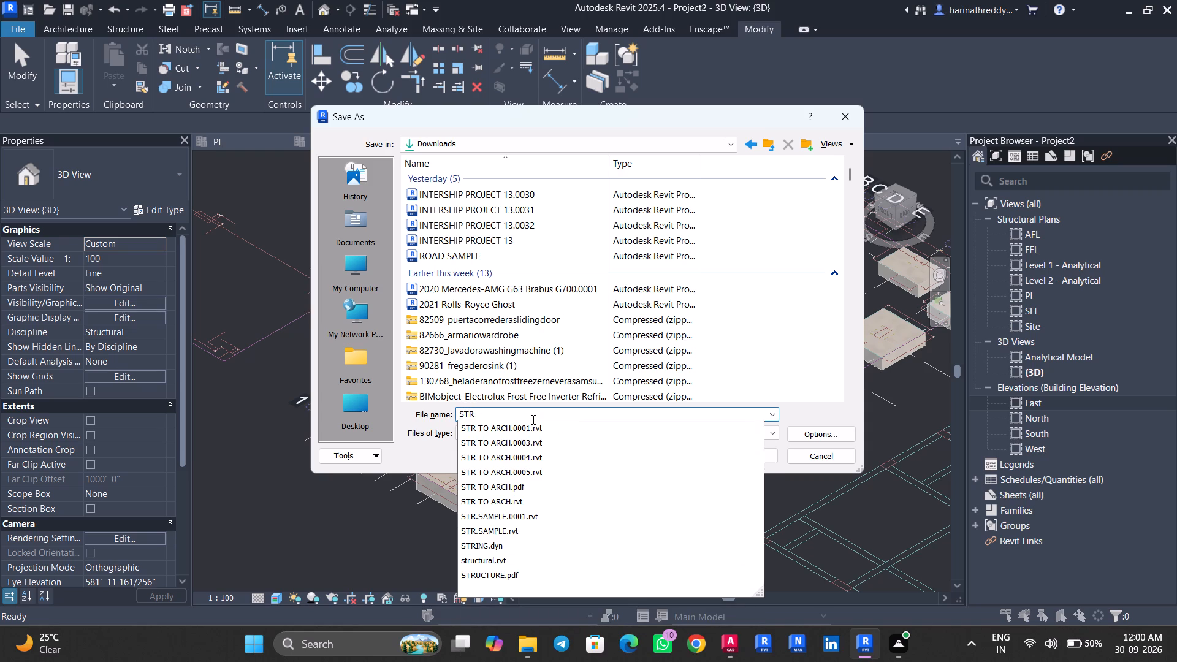
pyautogui.write('-RERBAR')
pyautogui.press('BackSpace')
pyautogui.press('BackSpace')
pyautogui.press('BackSpace')
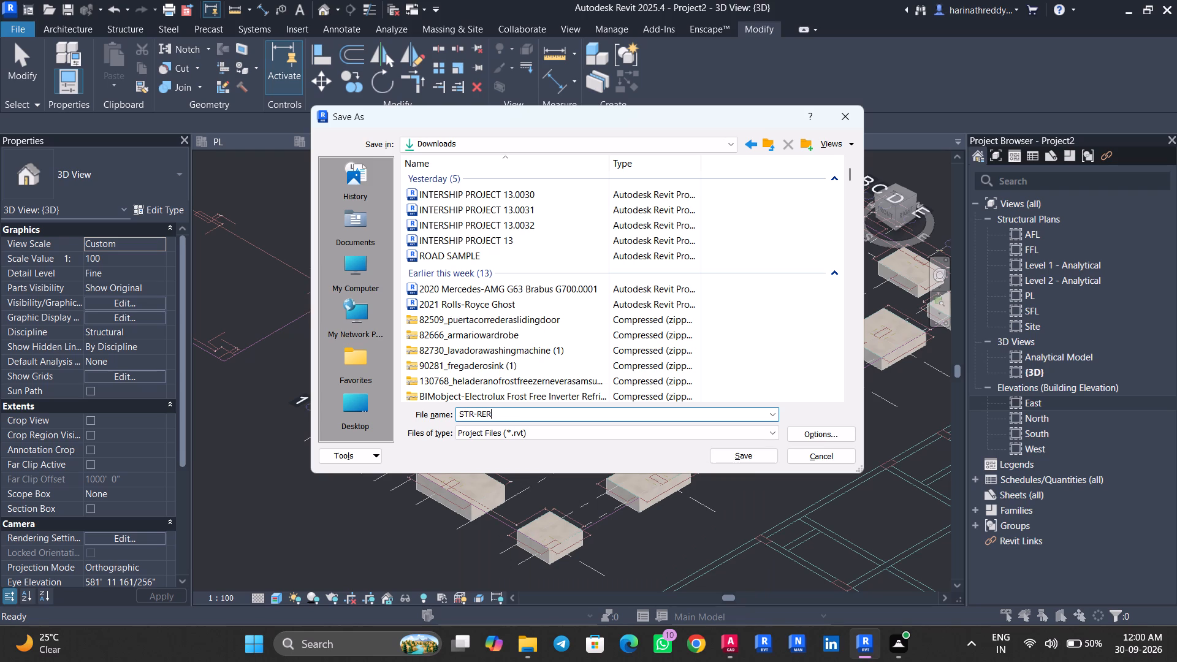
pyautogui.press('BackSpace')
pyautogui.write('BAR')
pyautogui.press('Return')
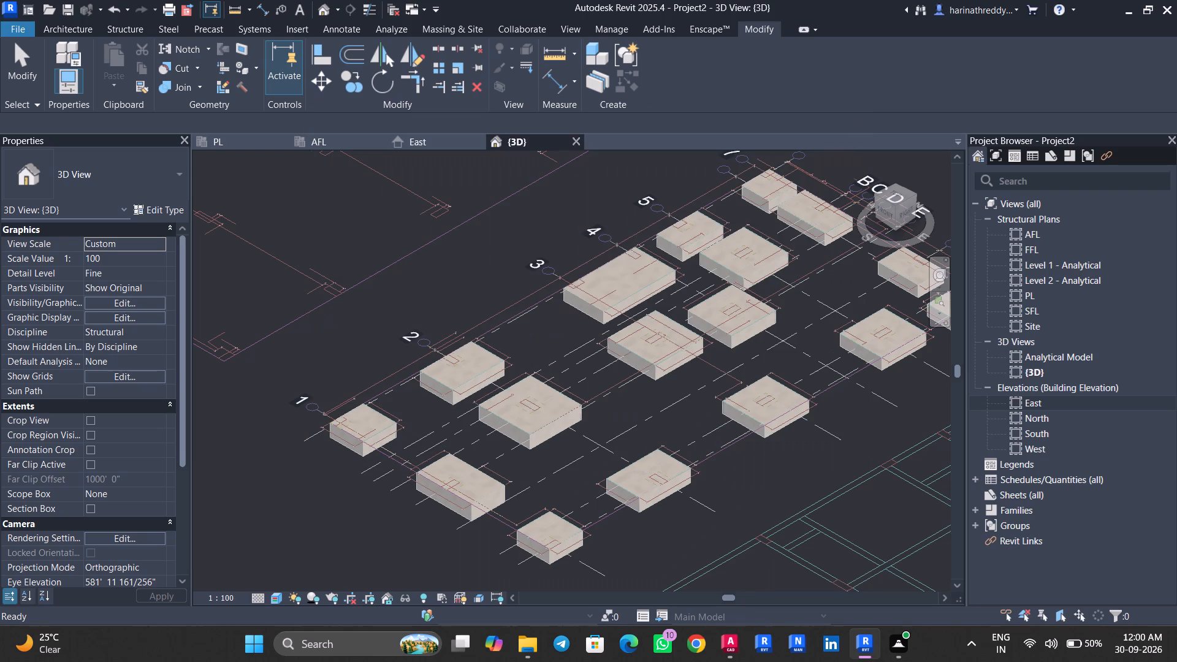
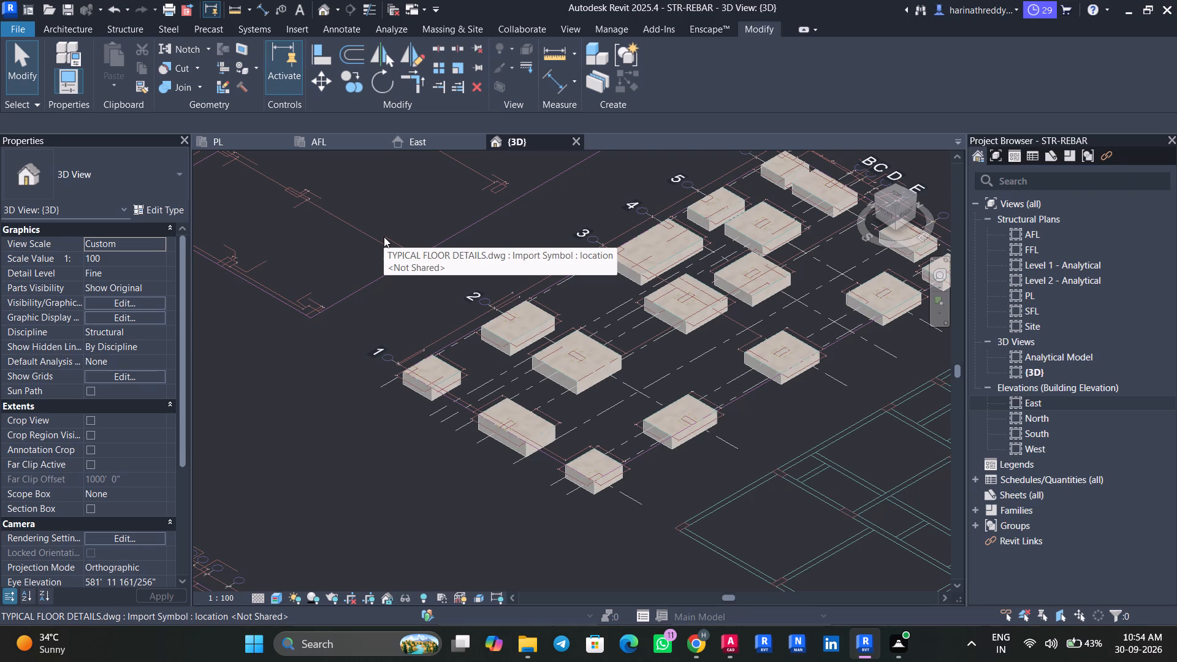
# Open the AFL structural plan at the footing and column layout near grid 1.
pyautogui.scroll(-2, 69, 83)
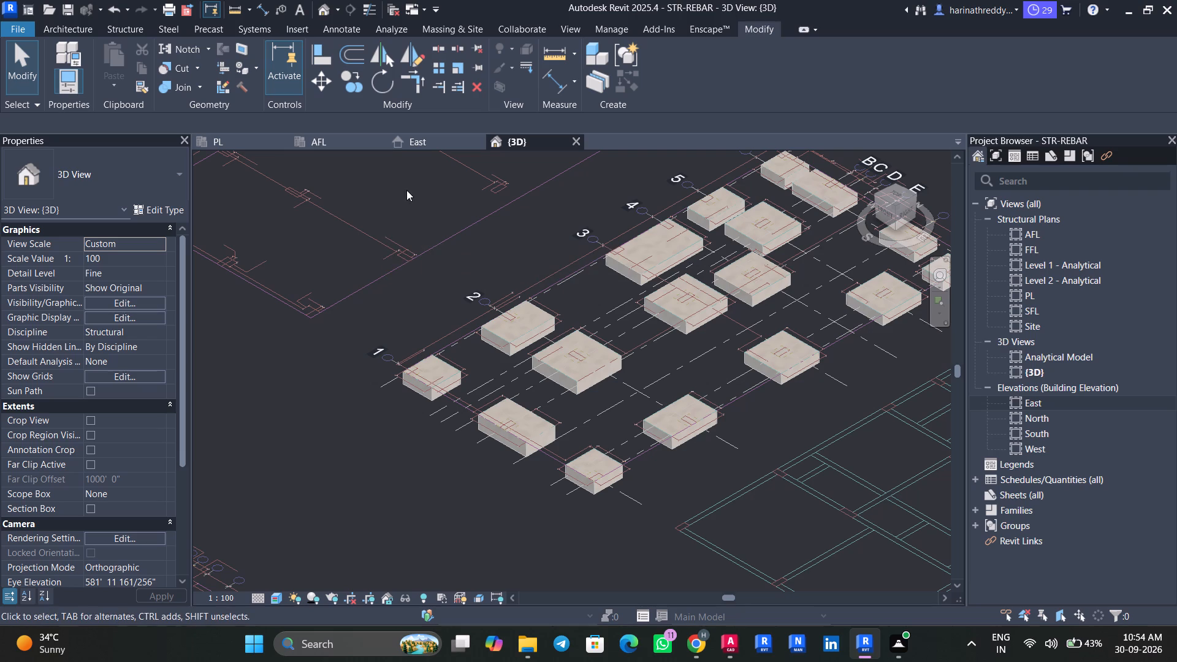
pyautogui.doubleClick(1019, 235)
pyautogui.scroll(-5, 655, 344)
pyautogui.scroll(2, 660, 340)
pyautogui.scroll(-1, 660, 340)
pyautogui.moveTo(661, 335); pyautogui.dragTo(692, 439, button='middle')
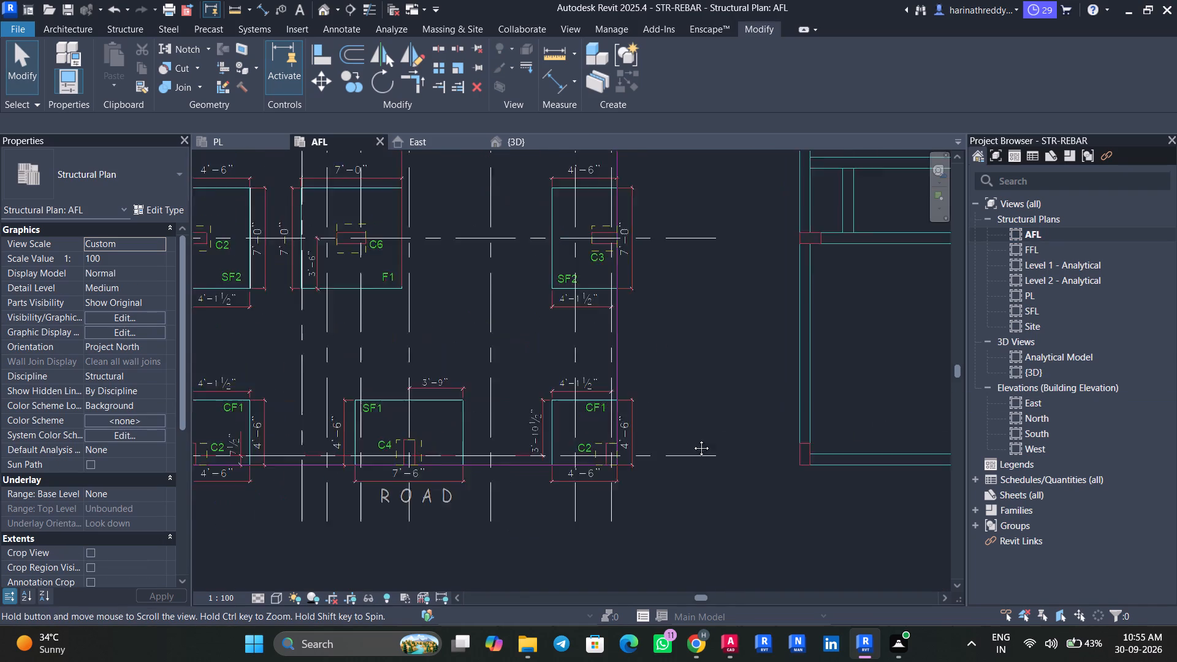
pyautogui.moveTo(692, 439); pyautogui.dragTo(790, 563, button='middle')
# Switch to AutoCAD and bring up the TYPICAL FLOOR DETAILS drawing with the column and footing layout.
pyautogui.click(725, 649)
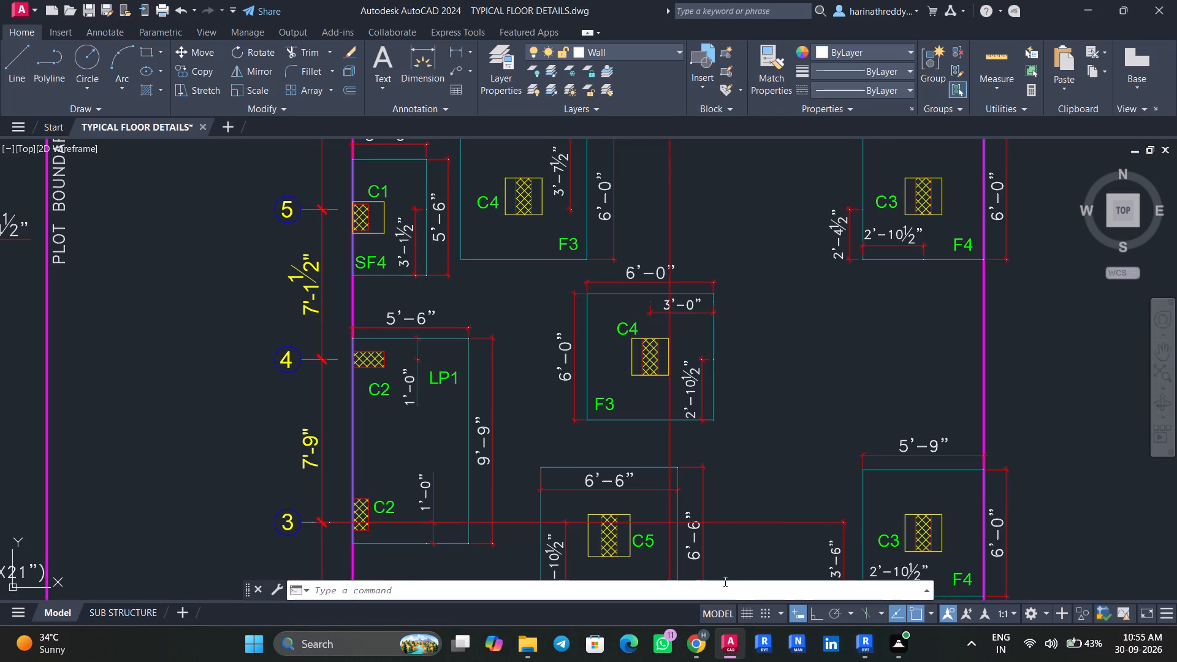
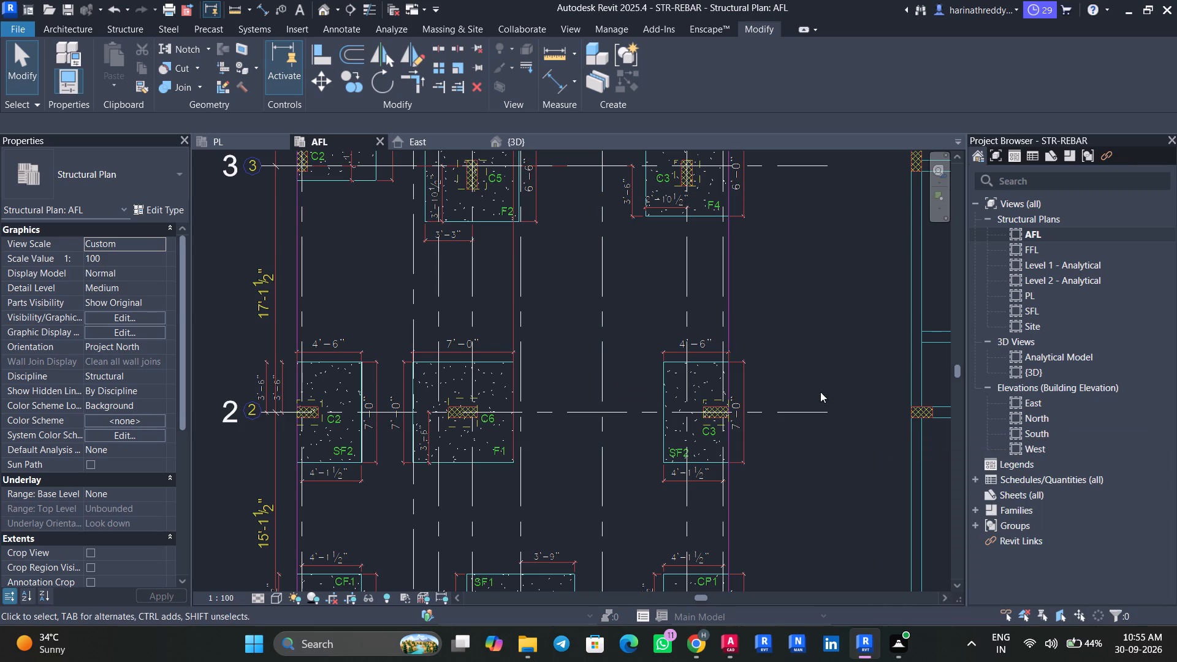
# Examine the footing and column layout around grids 2 to 4 in the AFL plan.
pyautogui.scroll(1, 691, 405)
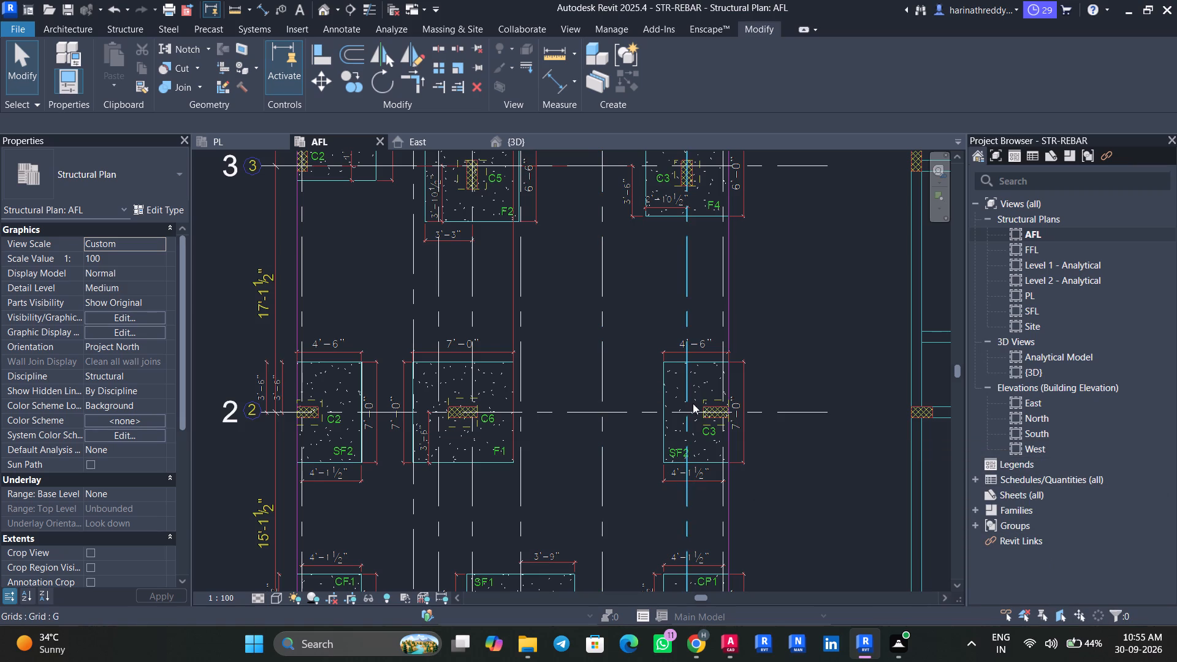
pyautogui.scroll(1, 750, 378)
pyautogui.scroll(-4, 750, 378)
pyautogui.moveTo(750, 378); pyautogui.dragTo(786, 445, button='middle')
pyautogui.scroll(1, 786, 445)
pyautogui.click(1047, 652)
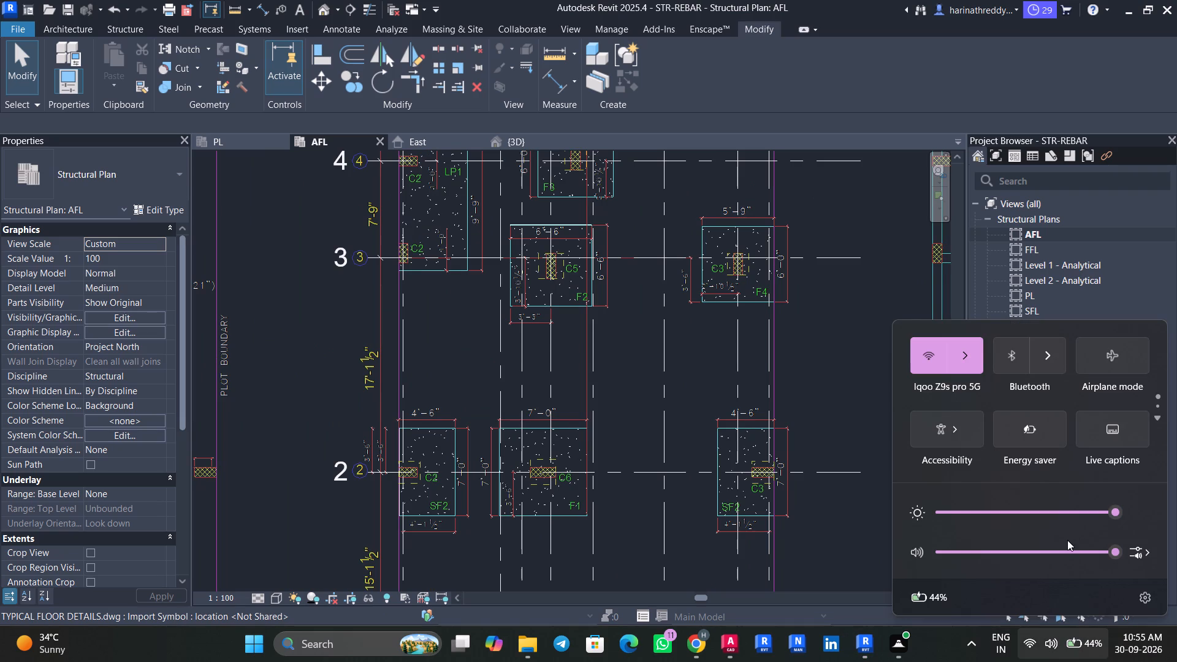
pyautogui.click(794, 413)
pyautogui.scroll(-7, 788, 369)
pyautogui.moveTo(794, 370); pyautogui.dragTo(790, 468, button='middle')
pyautogui.scroll(1, 790, 468)
# Switch to AutoCAD and review the footing layout between grids 3 and 7.
pyautogui.click(724, 650)
pyautogui.scroll(-3, 556, 405)
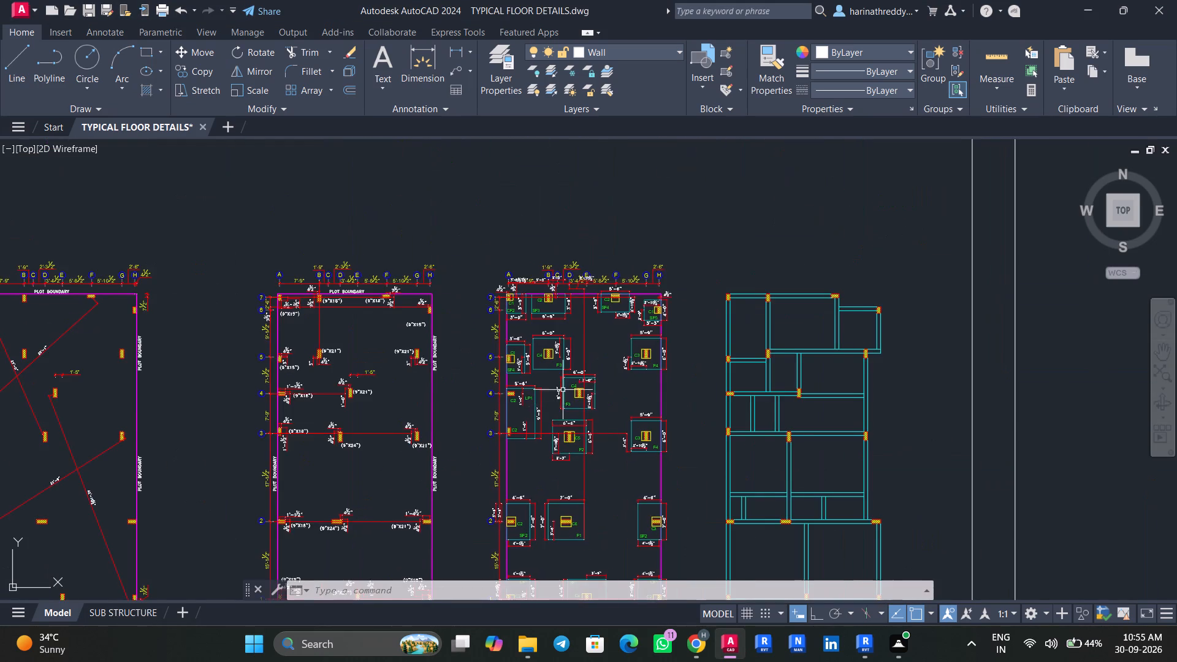
pyautogui.moveTo(574, 375); pyautogui.dragTo(599, 284, button='middle')
pyautogui.scroll(4, 599, 286)
pyautogui.moveTo(599, 294); pyautogui.dragTo(597, 402, button='middle')
pyautogui.scroll(-3, 597, 402)
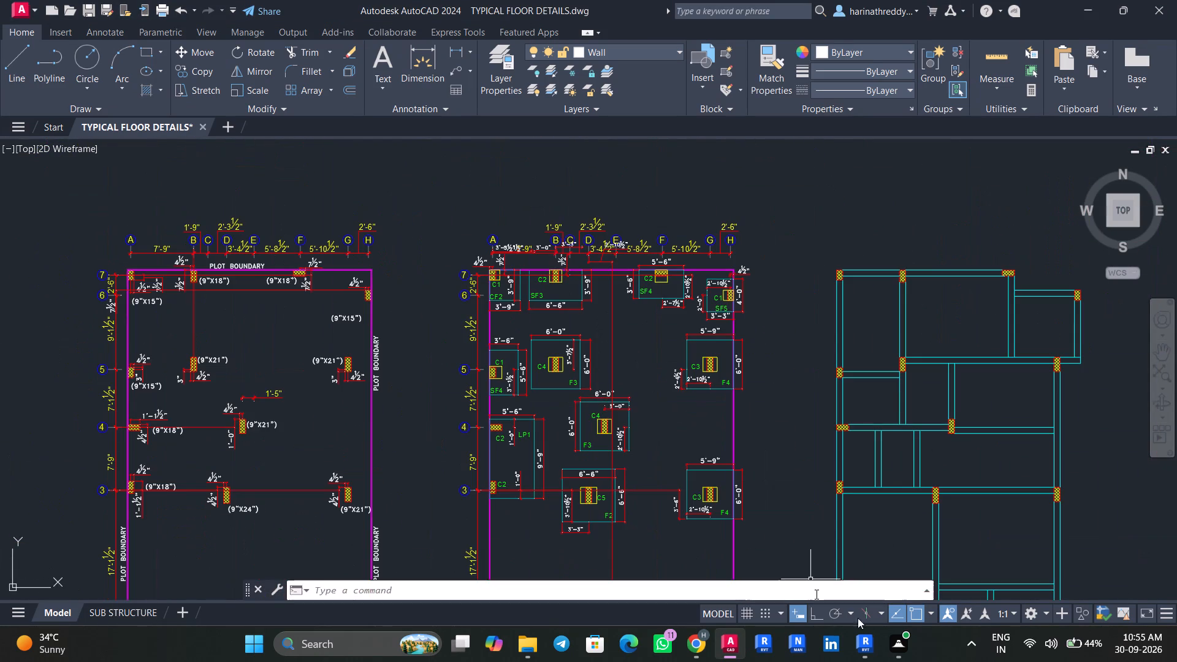
# Switch back to Revit and view the modelled footings in the 3D view.
pyautogui.click(868, 647)
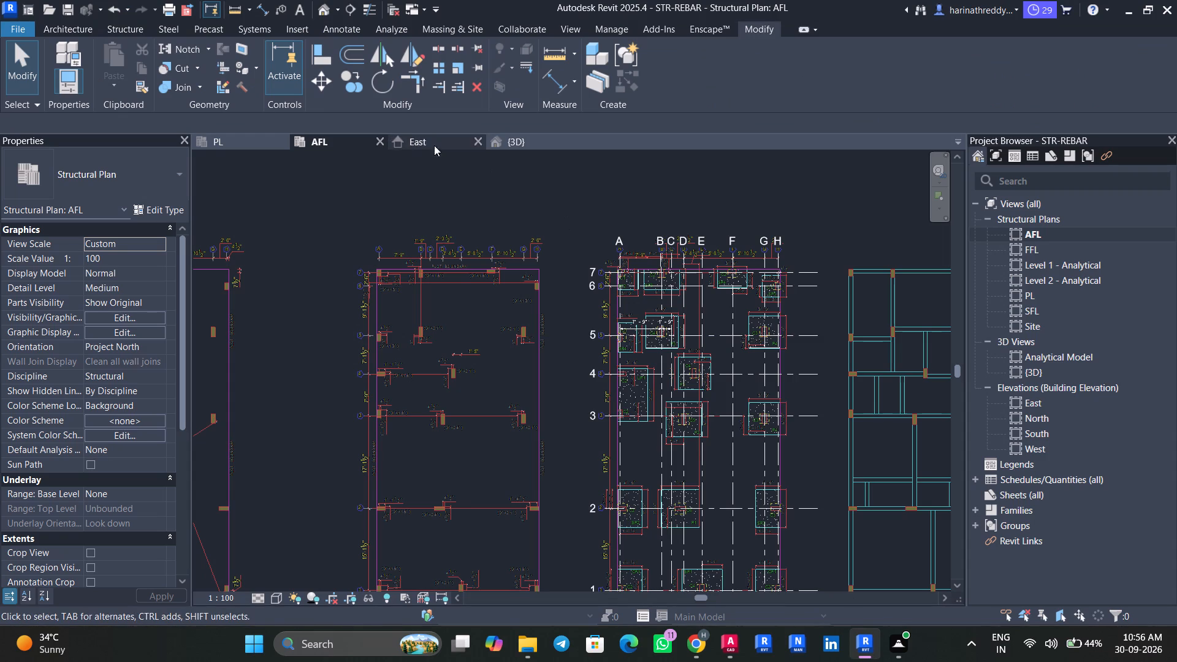
pyautogui.click(502, 151)
pyautogui.click(503, 146)
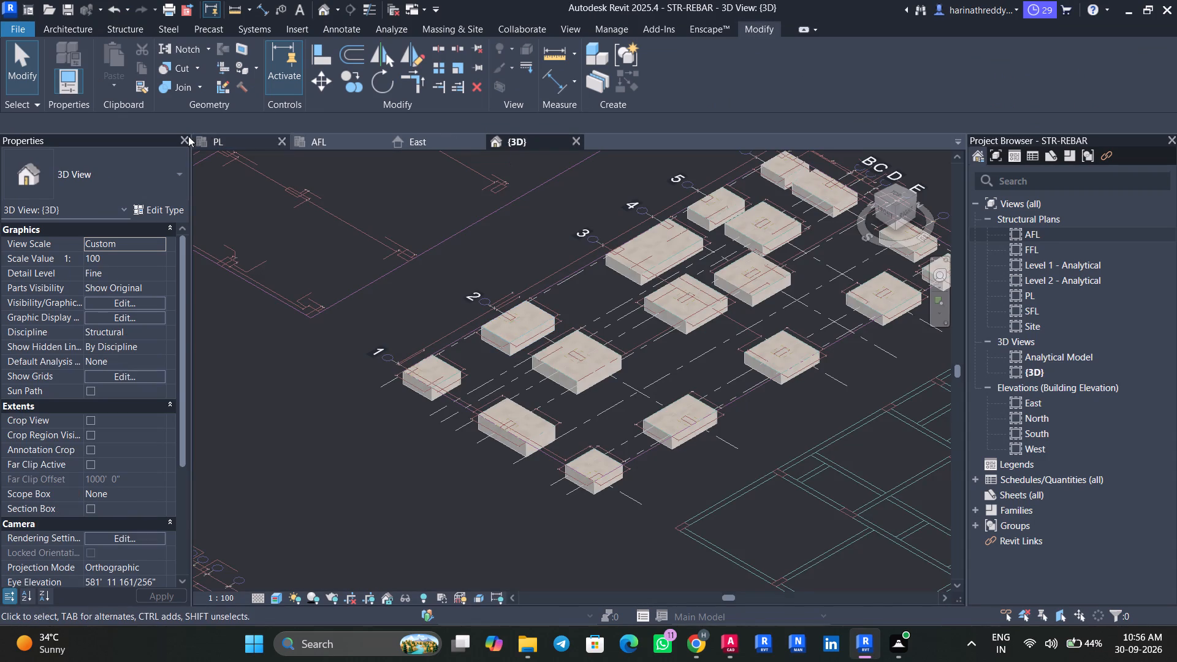
# Return to the AFL plan and examine footing CF2 with column C1 near grids A and 7.
pyautogui.click(324, 147)
pyautogui.scroll(3, 641, 341)
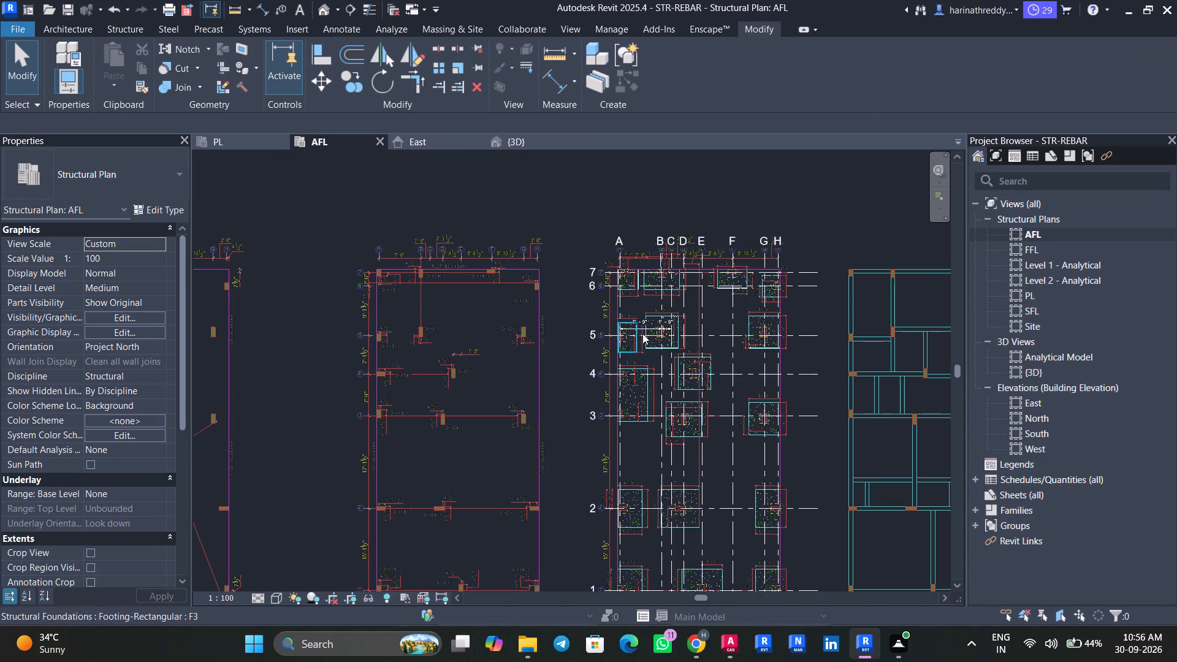
pyautogui.scroll(7, 642, 333)
pyautogui.scroll(-1, 617, 254)
pyautogui.scroll(7, 617, 254)
pyautogui.moveTo(579, 249); pyautogui.dragTo(598, 300, button='middle')
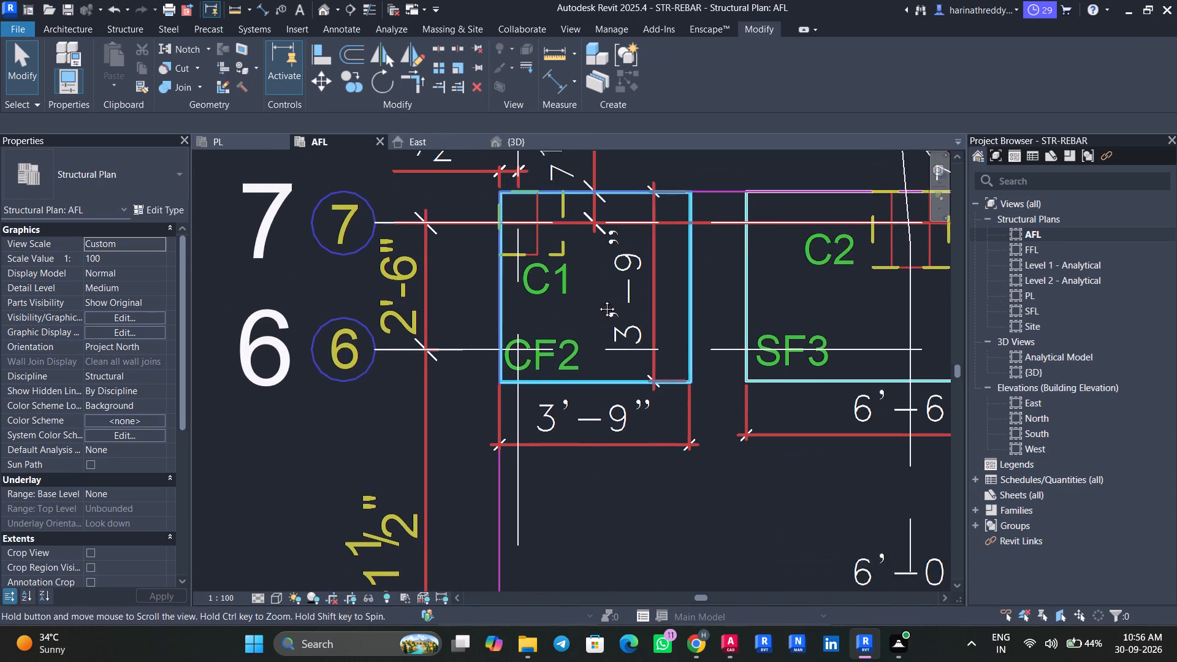
pyautogui.moveTo(598, 300); pyautogui.dragTo(598, 302, button='middle')
pyautogui.scroll(1, 598, 302)
pyautogui.scroll(-12, 599, 302)
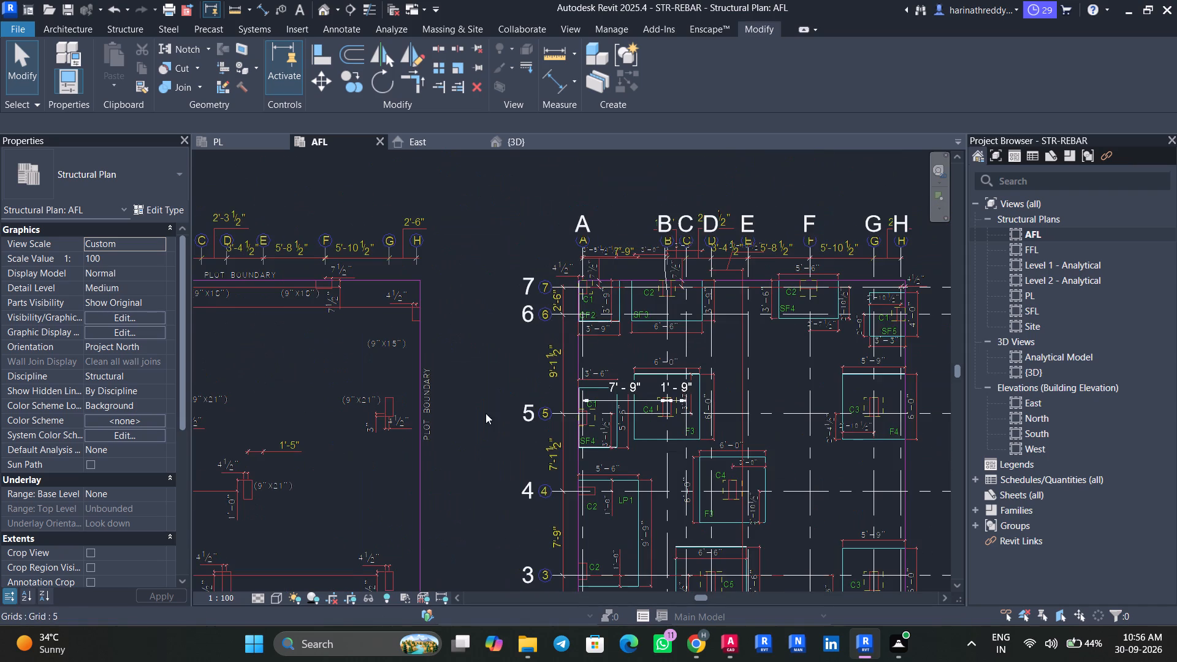
# Examine the column sizes and offsets in the linked column layout around grids A, B and 7.
pyautogui.moveTo(482, 422); pyautogui.dragTo(694, 349, button='middle')
pyautogui.scroll(-5, 641, 382)
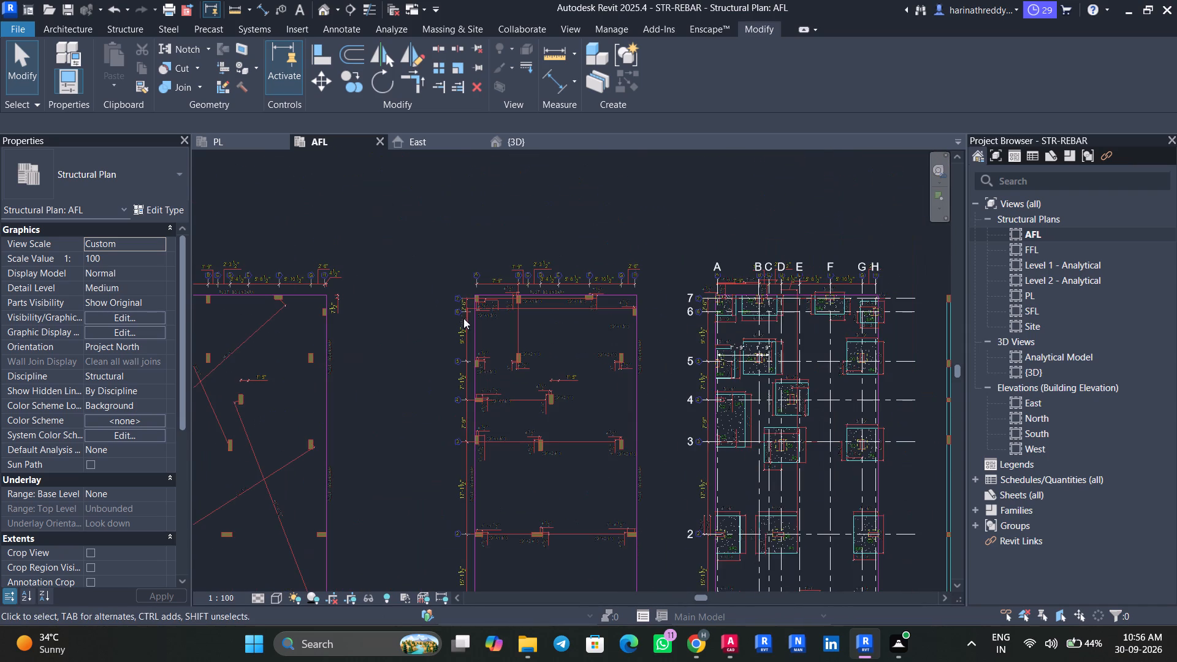
pyautogui.scroll(4, 481, 300)
pyautogui.scroll(-1, 473, 300)
pyautogui.scroll(6, 473, 300)
pyautogui.scroll(-2, 473, 300)
pyautogui.scroll(4, 473, 300)
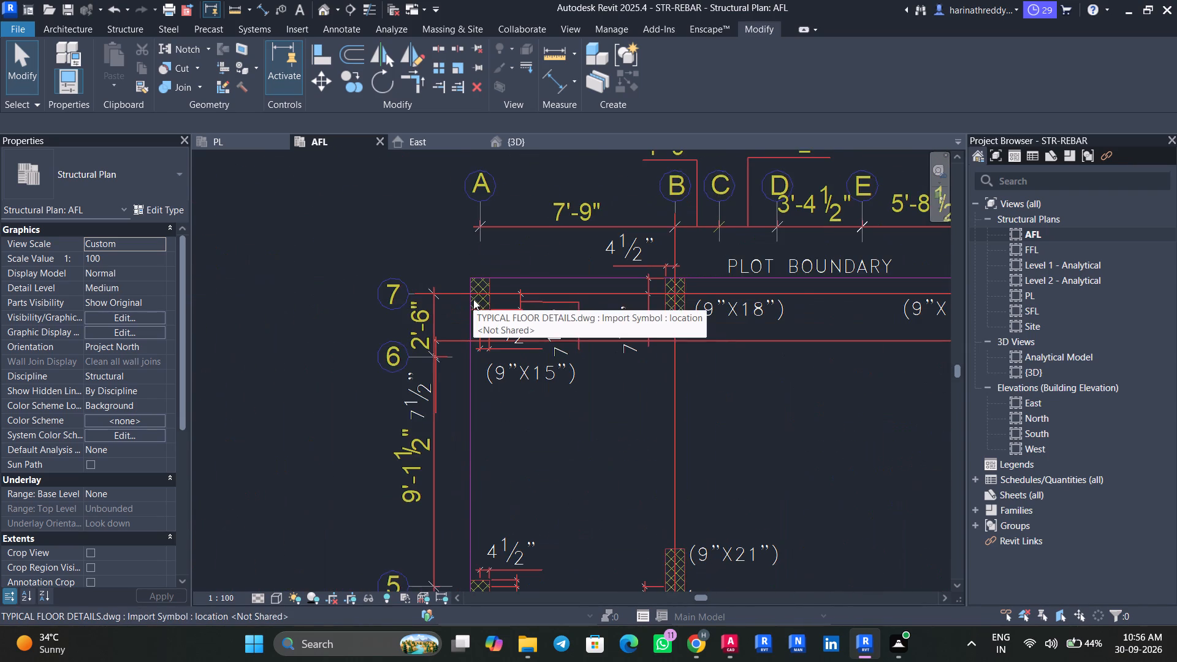
pyautogui.scroll(7, 473, 299)
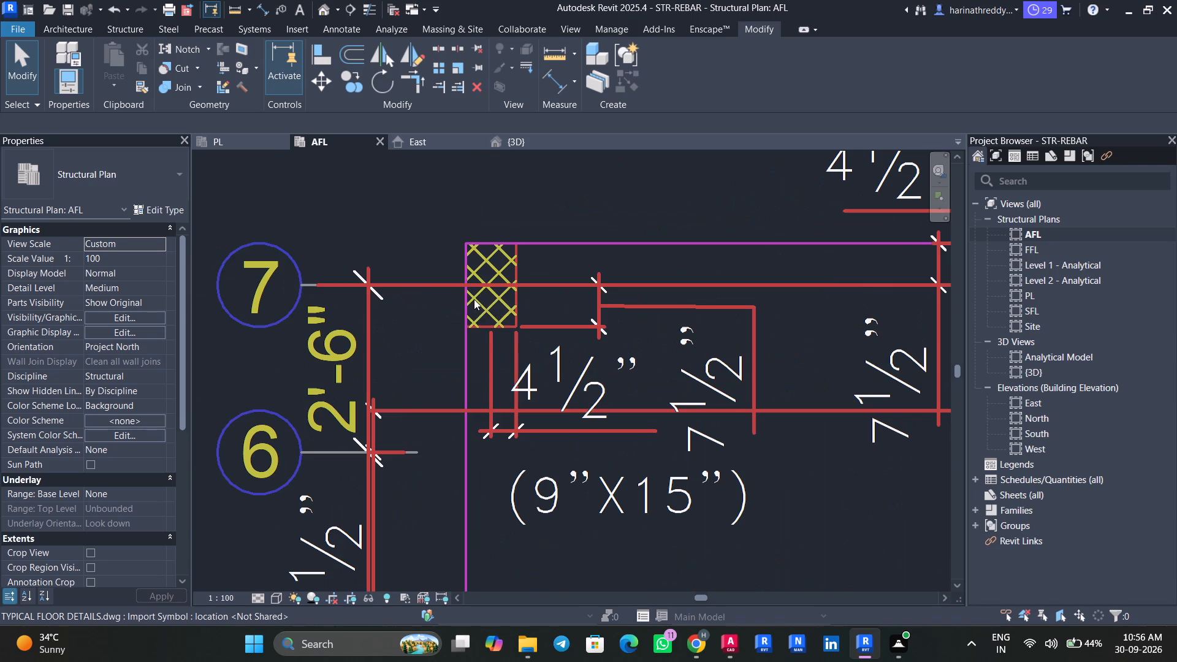
pyautogui.scroll(-8, 518, 498)
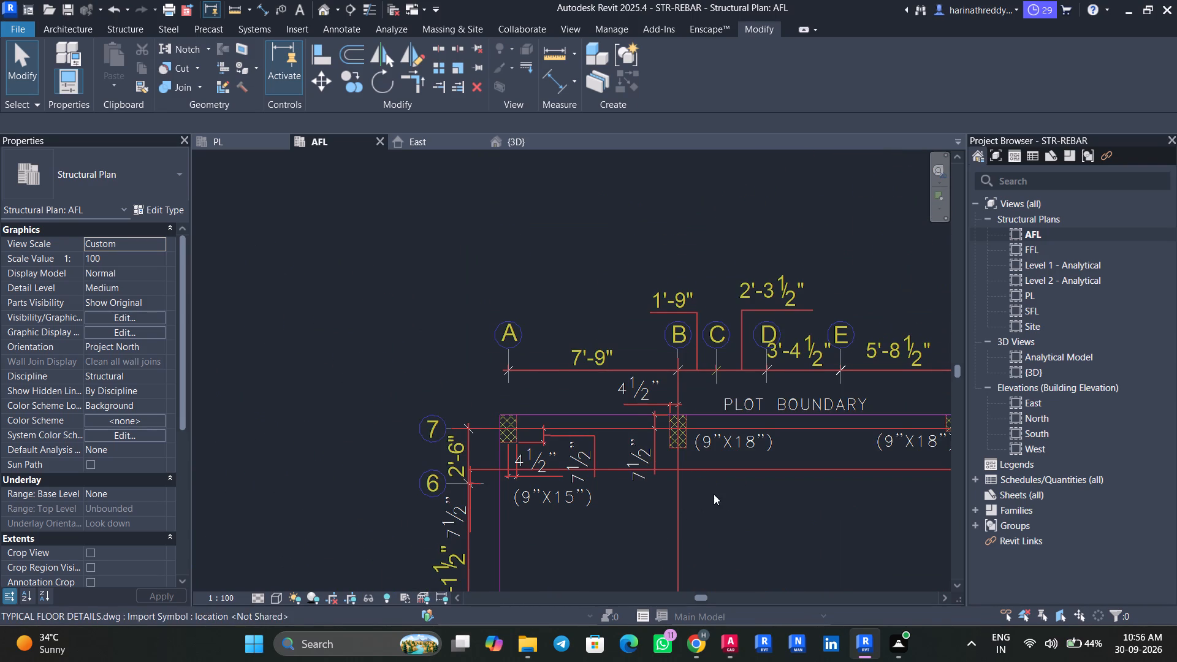
pyautogui.moveTo(714, 494); pyautogui.dragTo(413, 418, button='middle')
pyautogui.scroll(1, 548, 472)
pyautogui.scroll(-1, 548, 472)
pyautogui.scroll(1, 548, 472)
pyautogui.scroll(-3, 548, 472)
# Switch to AutoCAD and look over the typical floor plan and the column layouts beside it.
pyautogui.click(730, 645)
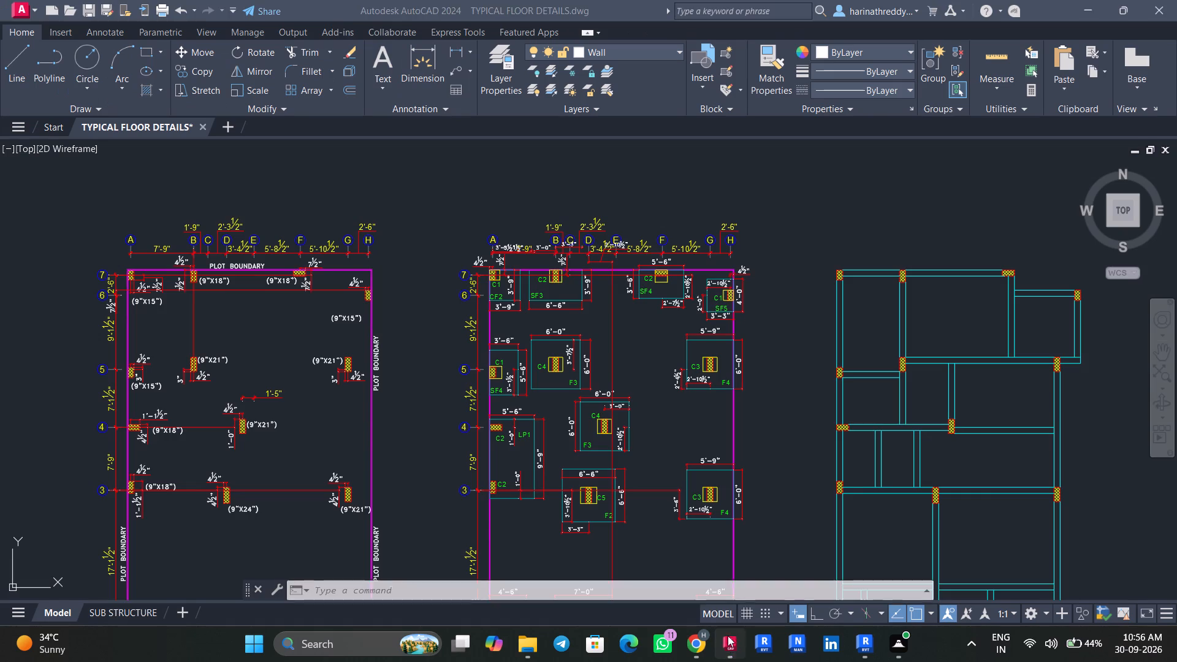
pyautogui.scroll(-3, 614, 471)
pyautogui.moveTo(582, 476); pyautogui.dragTo(633, 450, button='middle')
pyautogui.scroll(2, 507, 411)
pyautogui.moveTo(487, 438); pyautogui.dragTo(611, 399, button='middle')
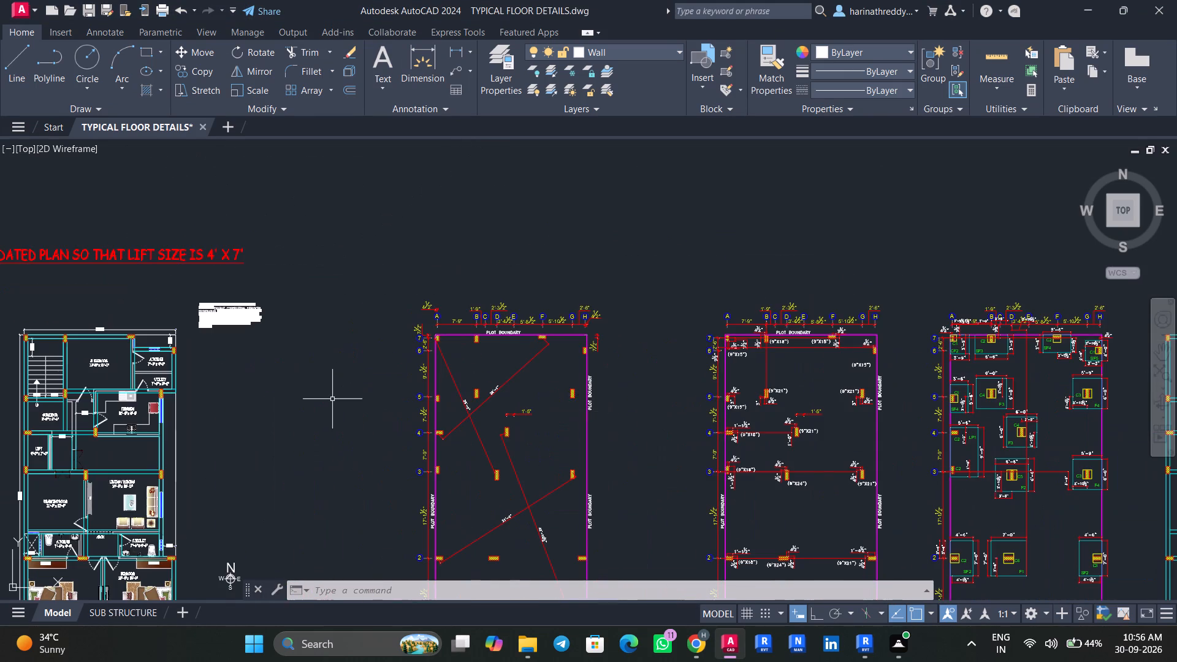
pyautogui.moveTo(292, 410); pyautogui.dragTo(441, 454, button='middle')
pyautogui.scroll(1, 441, 454)
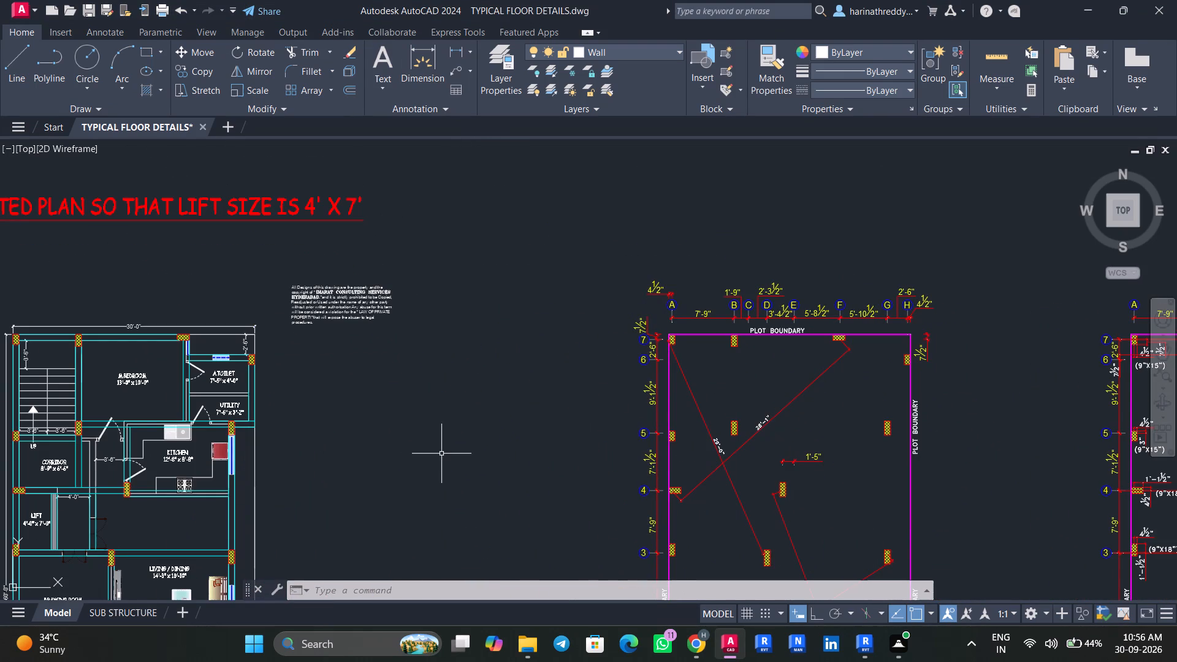
pyautogui.moveTo(428, 443); pyautogui.dragTo(450, 436, button='middle')
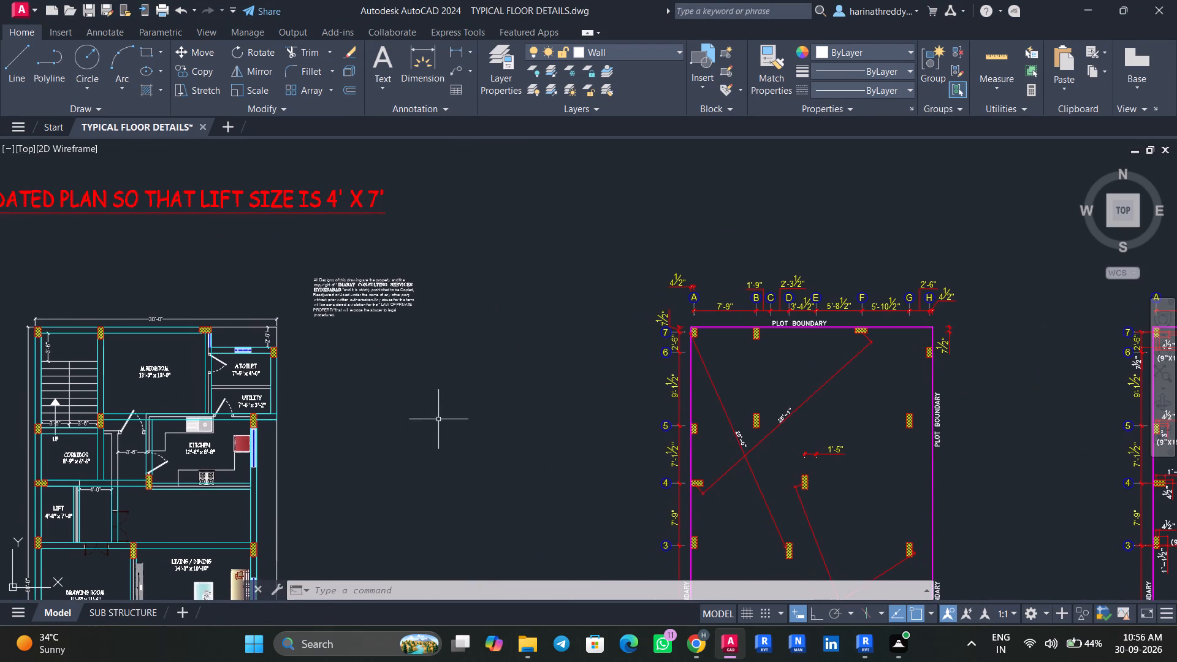
pyautogui.scroll(-2, 444, 439)
pyautogui.scroll(1, 444, 439)
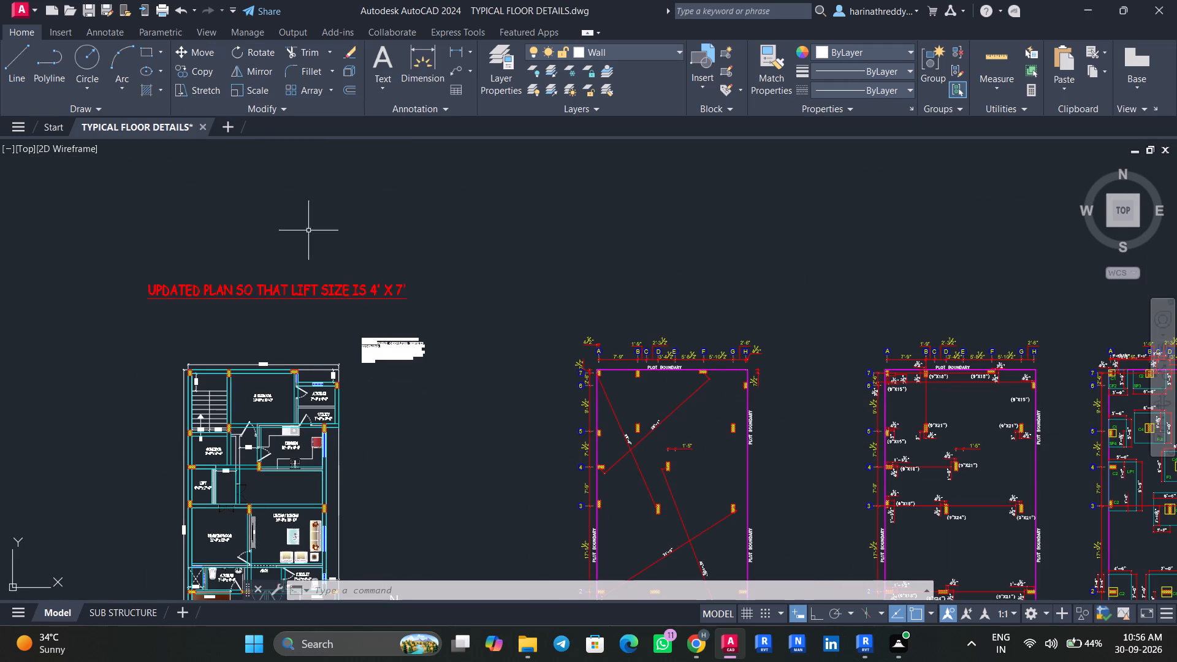
# Examine the column positions along grid 7 at grids A and B in the column layout with diagonal check dimensions.
pyautogui.scroll(4, 389, 357)
pyautogui.moveTo(411, 396); pyautogui.dragTo(289, 360, button='middle')
pyautogui.scroll(1, 411, 396)
pyautogui.scroll(-3, 287, 360)
pyautogui.moveTo(341, 376); pyautogui.dragTo(181, 328, button='middle')
pyautogui.moveTo(452, 369); pyautogui.dragTo(245, 378, button='middle')
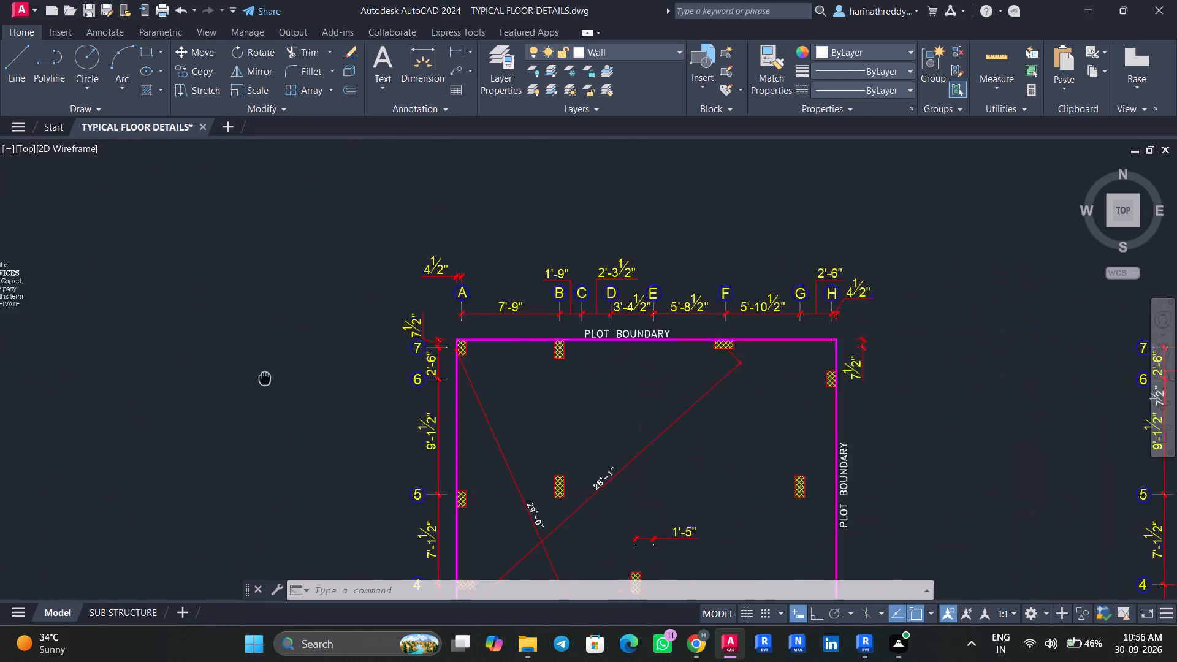
pyautogui.moveTo(245, 378); pyautogui.dragTo(238, 375, button='middle')
pyautogui.moveTo(332, 353); pyautogui.dragTo(223, 193, button='middle')
pyautogui.scroll(3, 351, 211)
pyautogui.moveTo(351, 224); pyautogui.dragTo(482, 401, button='middle')
pyautogui.scroll(1, 479, 398)
pyautogui.moveTo(375, 311); pyautogui.dragTo(397, 381, button='middle')
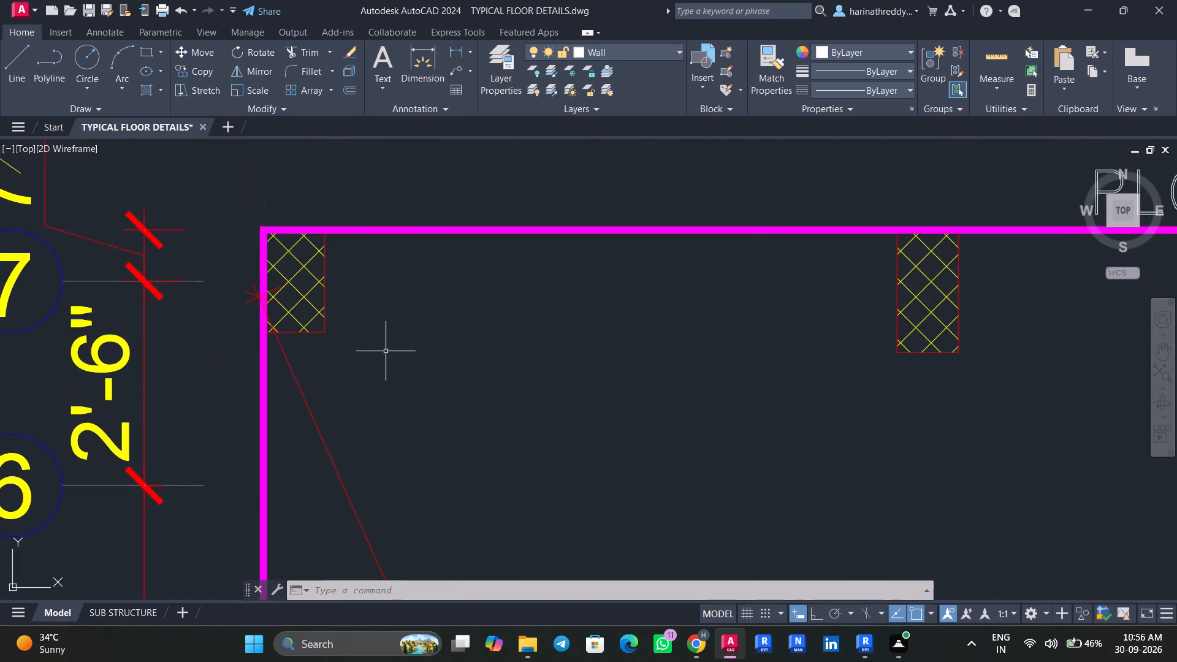
pyautogui.scroll(-3, 386, 351)
pyautogui.moveTo(383, 351); pyautogui.dragTo(316, 328, button='middle')
pyautogui.scroll(-1, 316, 328)
# Examine the column size and offset labels near grid 5 in the dimensioned column layout.
pyautogui.moveTo(422, 354); pyautogui.dragTo(242, 284, button='middle')
pyautogui.moveTo(672, 379); pyautogui.dragTo(386, 340, button='middle')
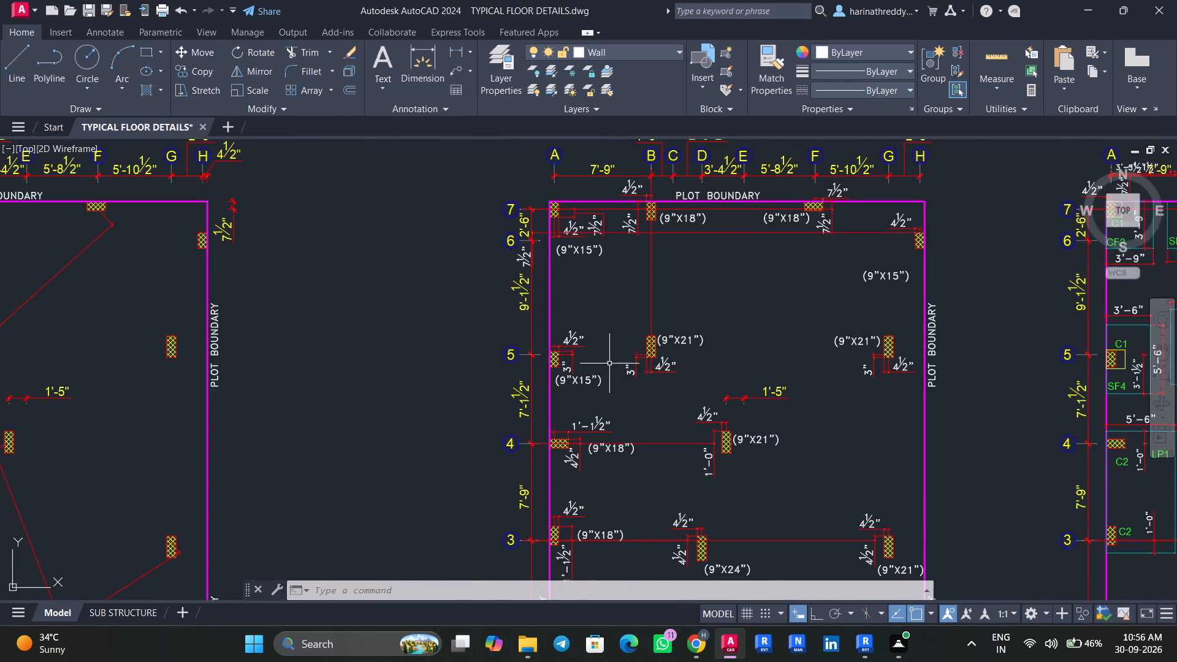
pyautogui.moveTo(619, 370); pyautogui.dragTo(589, 349, button='middle')
pyautogui.scroll(4, 545, 349)
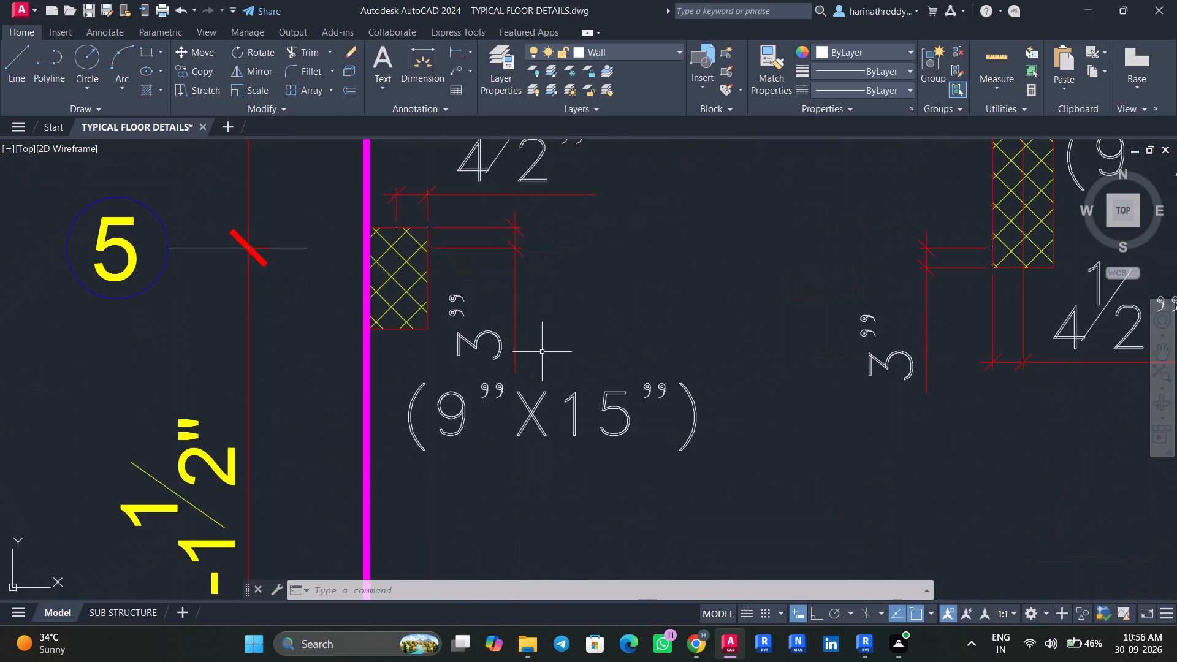
pyautogui.scroll(-3, 541, 352)
pyautogui.scroll(1, 541, 352)
pyautogui.scroll(-1, 541, 352)
pyautogui.moveTo(585, 405); pyautogui.dragTo(408, 357, button='middle')
pyautogui.scroll(-3, 419, 359)
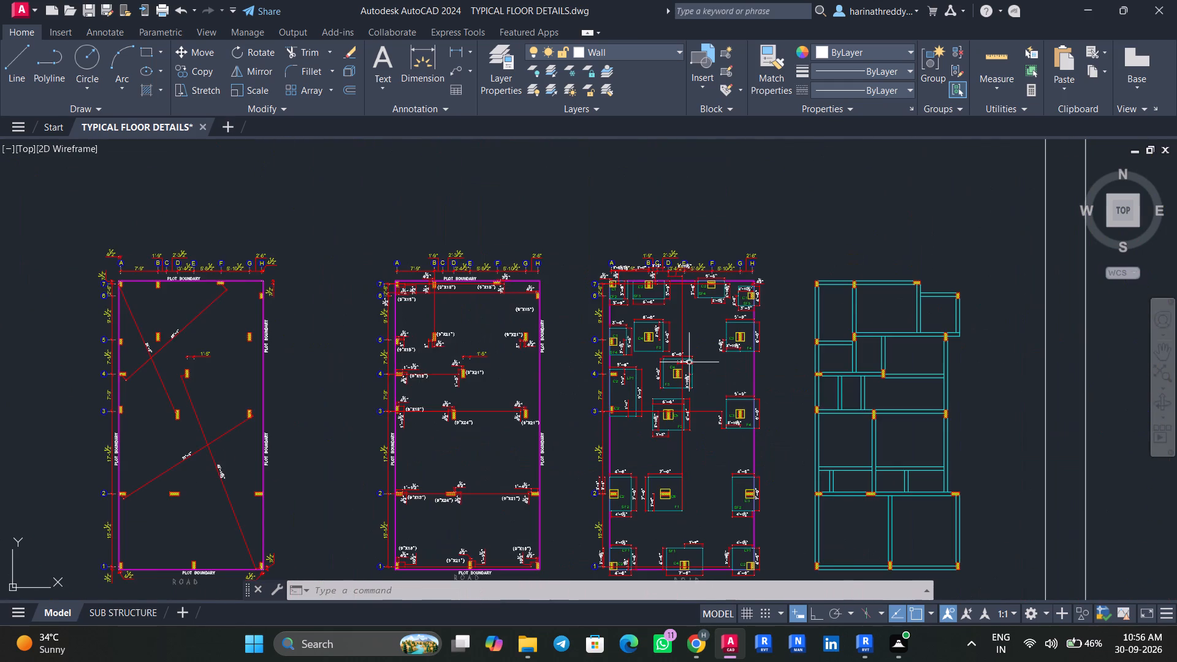
# Inspect the outline and hatch of column C1 in footing CF2 at grids A and 7.
pyautogui.scroll(2, 588, 309)
pyautogui.scroll(-1, 594, 306)
pyautogui.scroll(5, 605, 300)
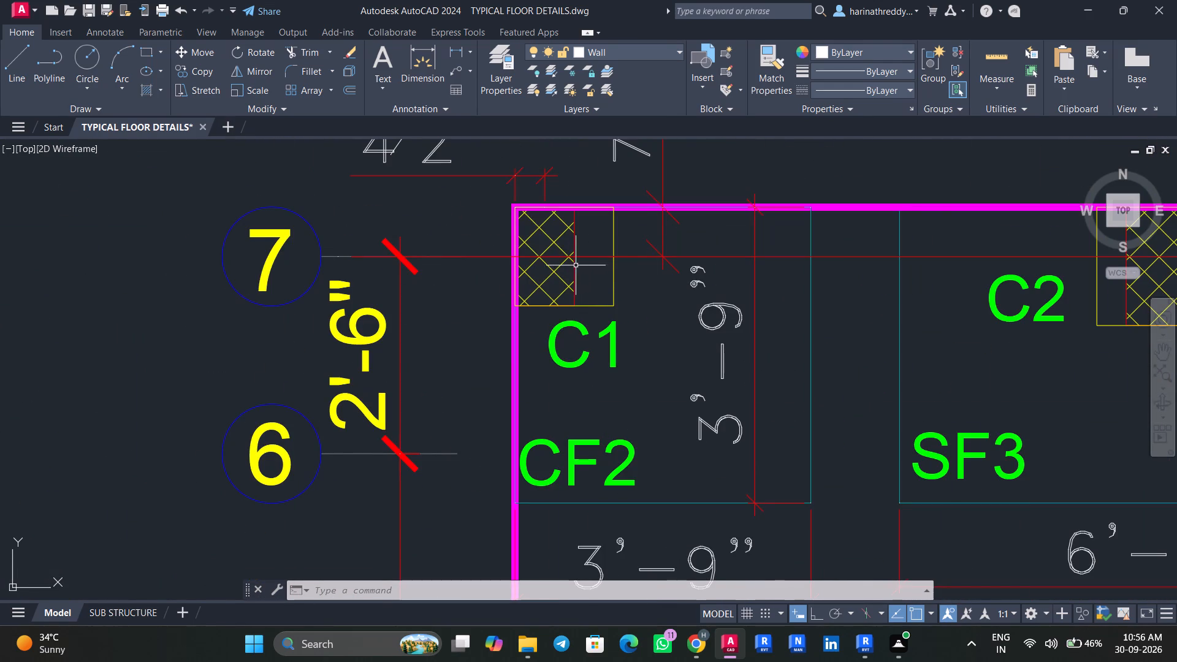
pyautogui.click(573, 268)
pyautogui.scroll(-3, 587, 287)
pyautogui.moveTo(587, 287); pyautogui.dragTo(573, 346, button='middle')
pyautogui.scroll(-1, 573, 346)
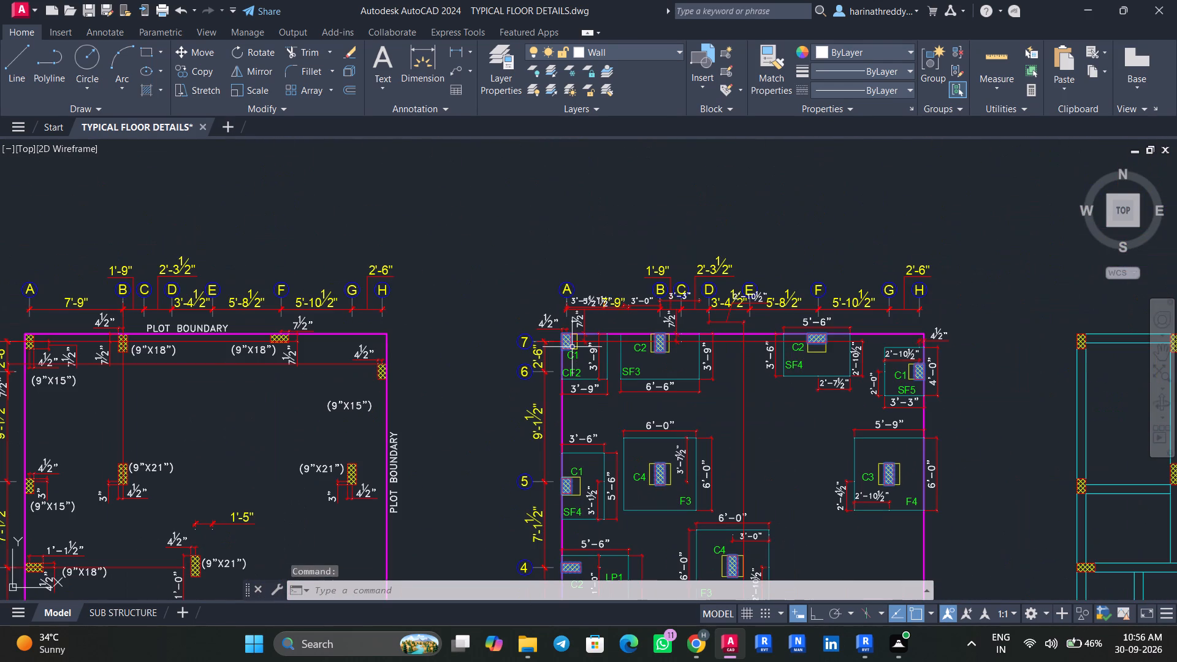
pyautogui.press('Escape')
pyautogui.press('Escape')
pyautogui.press('Escape')
pyautogui.scroll(3, 587, 356)
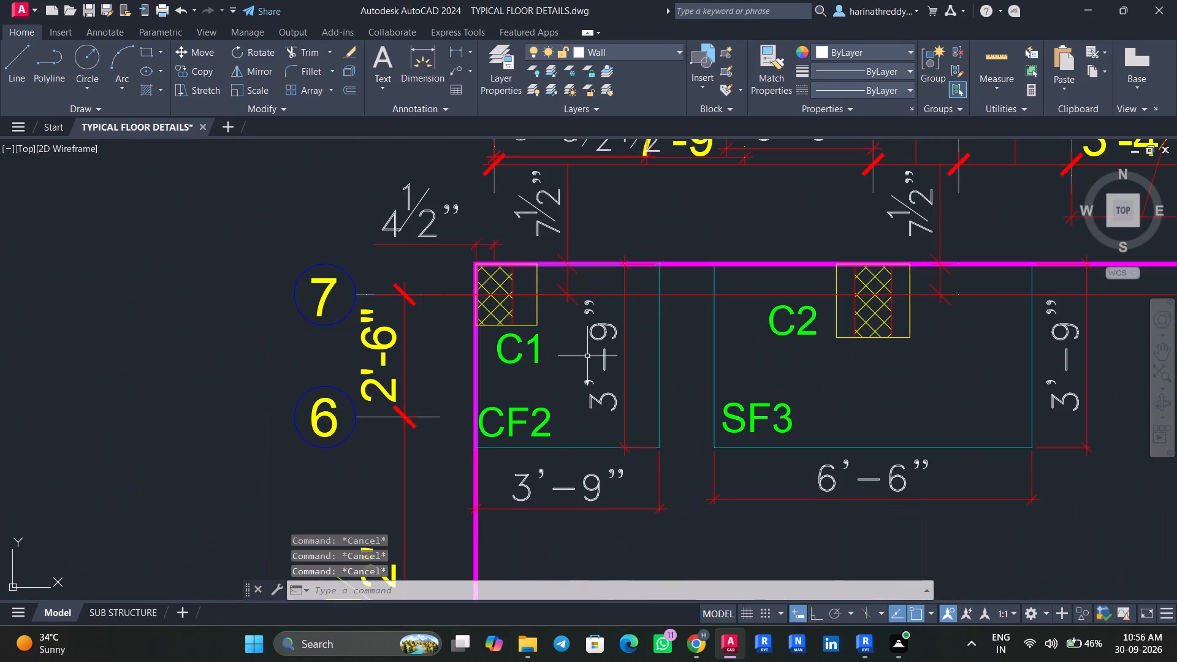
pyautogui.scroll(-1, 535, 331)
pyautogui.scroll(2, 533, 330)
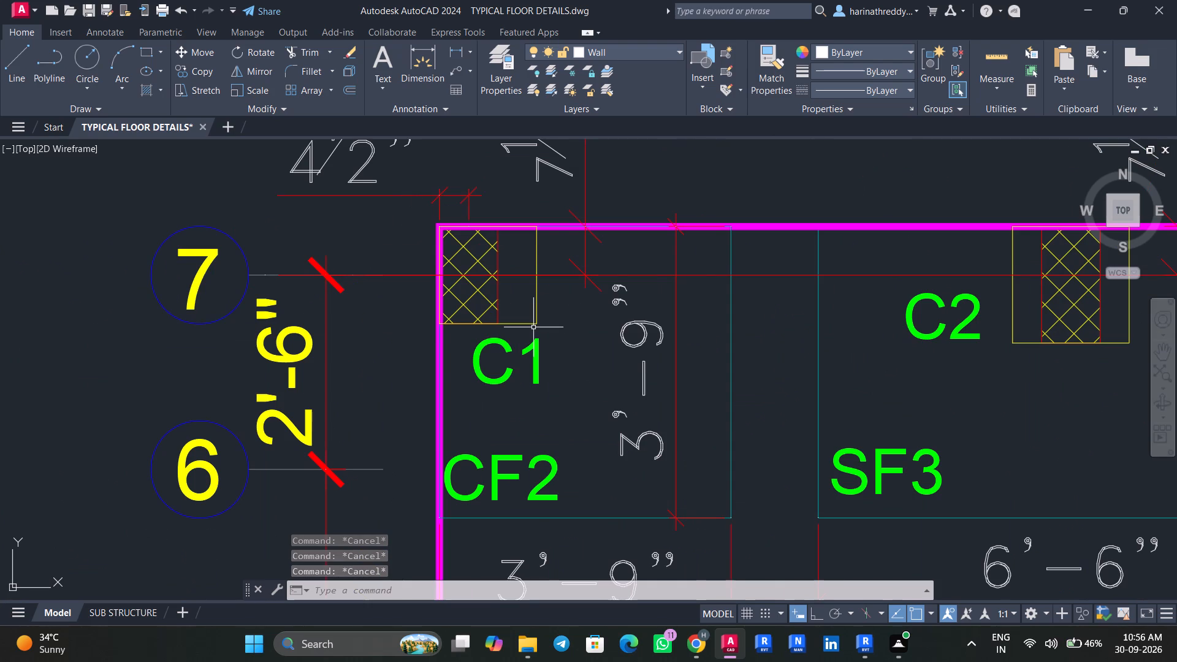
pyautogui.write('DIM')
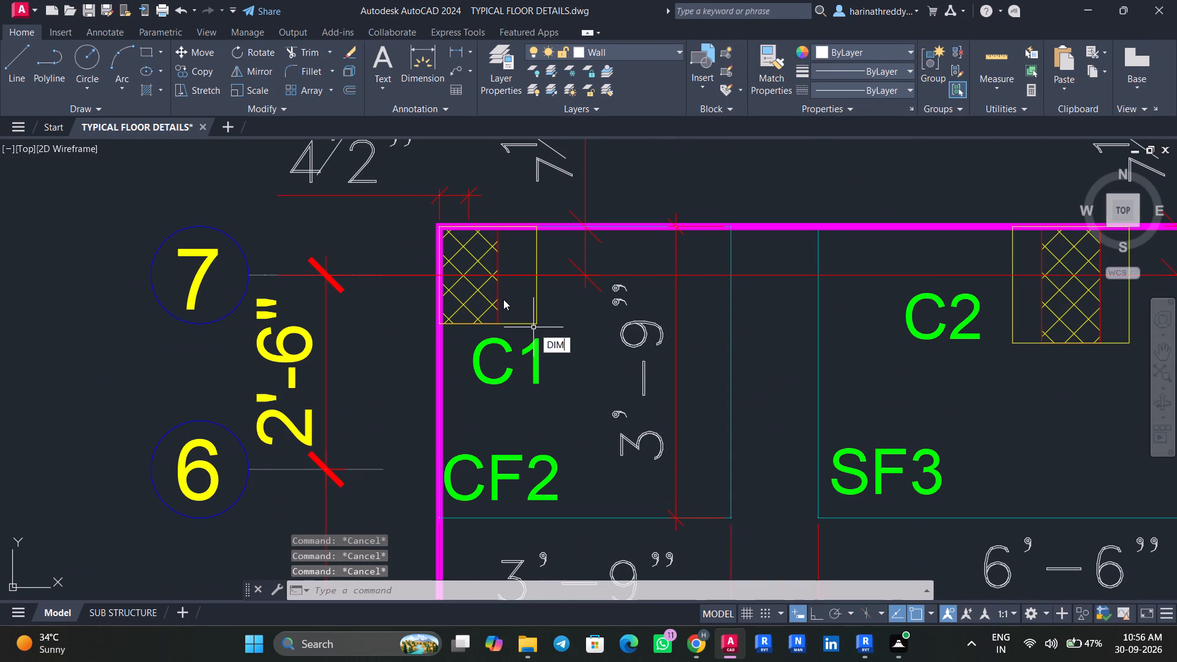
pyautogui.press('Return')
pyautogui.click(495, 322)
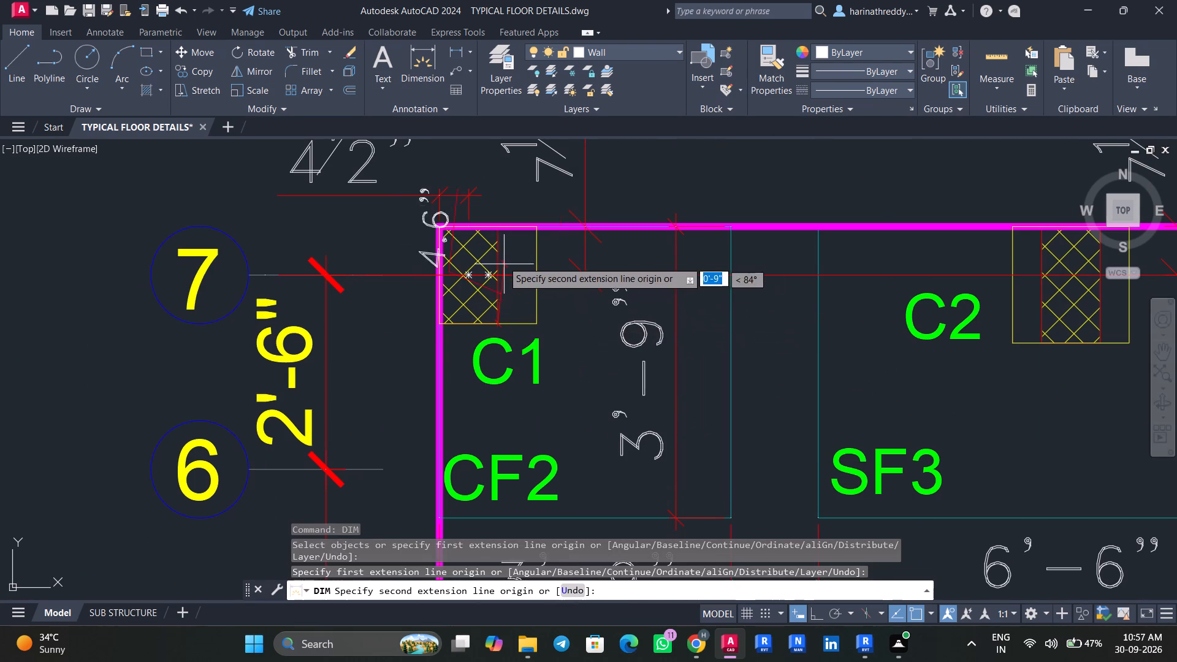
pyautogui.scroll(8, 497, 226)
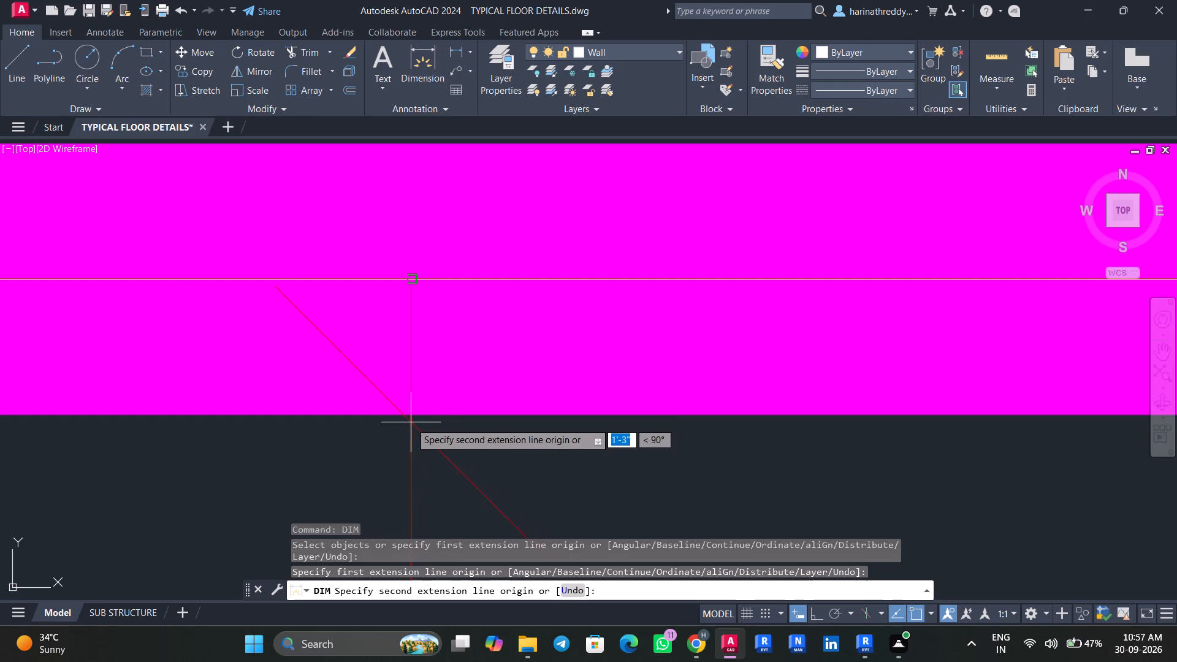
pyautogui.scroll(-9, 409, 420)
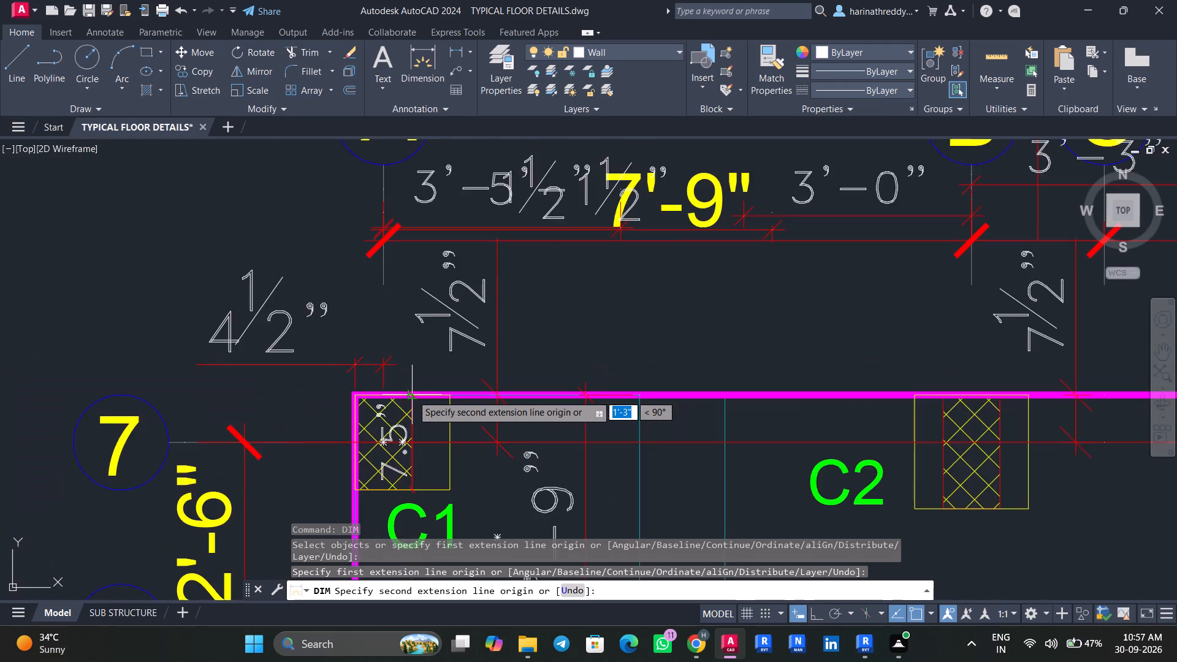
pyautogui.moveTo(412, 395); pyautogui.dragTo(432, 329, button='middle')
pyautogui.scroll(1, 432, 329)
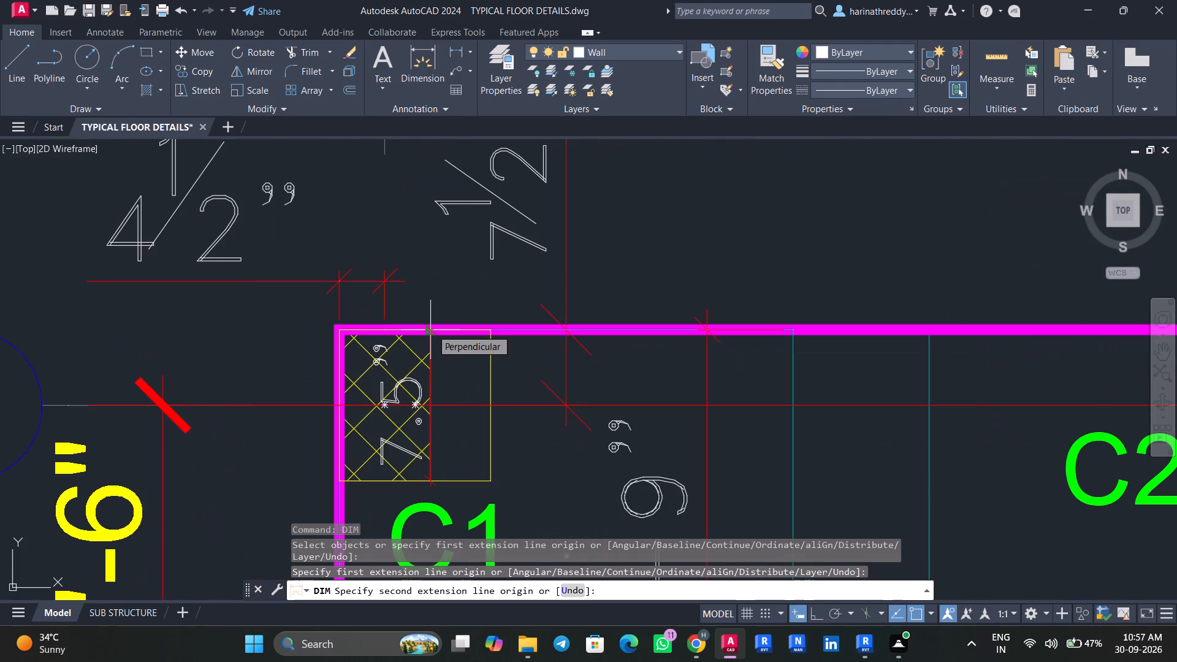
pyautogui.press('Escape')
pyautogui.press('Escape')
# Check column C1's hatch, and review the footing layout down to grid 1 and the adjacent beam layout.
pyautogui.click(425, 360)
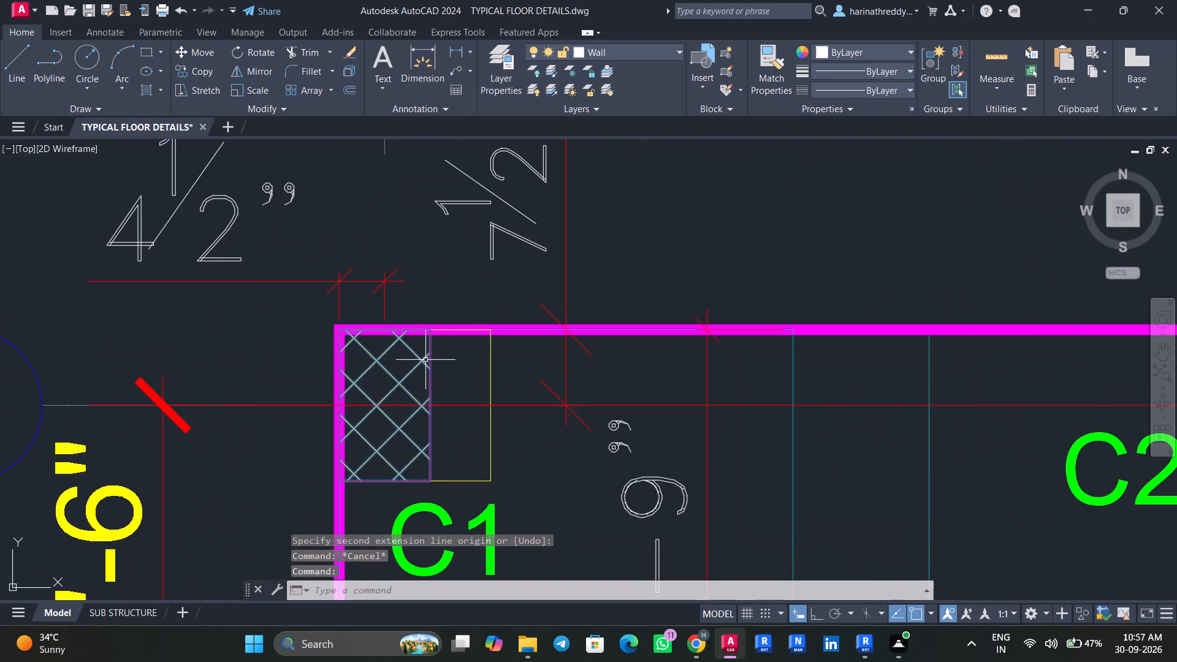
pyautogui.press('Escape')
pyautogui.moveTo(445, 370); pyautogui.dragTo(446, 348, button='middle')
pyautogui.scroll(-1, 446, 347)
pyautogui.scroll(1, 446, 347)
pyautogui.scroll(-2, 446, 347)
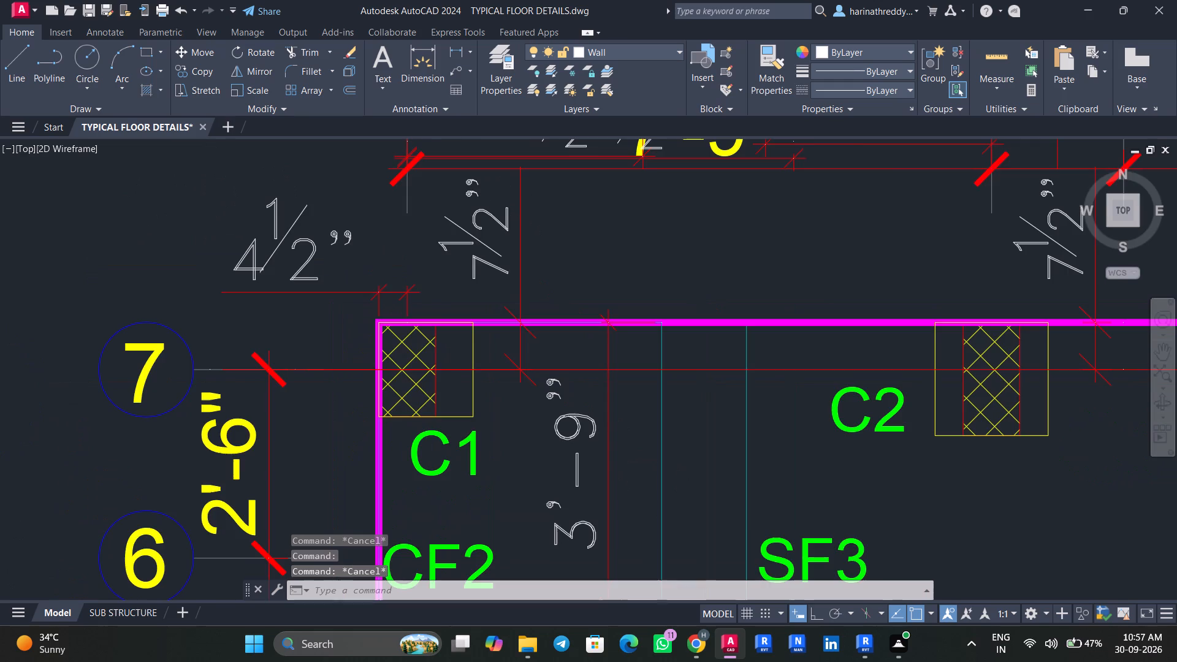
pyautogui.moveTo(584, 430); pyautogui.dragTo(432, 330, button='middle')
pyautogui.scroll(-2, 430, 329)
pyautogui.scroll(1, 430, 329)
pyautogui.scroll(-3, 431, 331)
pyautogui.moveTo(577, 417); pyautogui.dragTo(435, 365, button='middle')
pyautogui.moveTo(560, 411); pyautogui.dragTo(555, 206, button='middle')
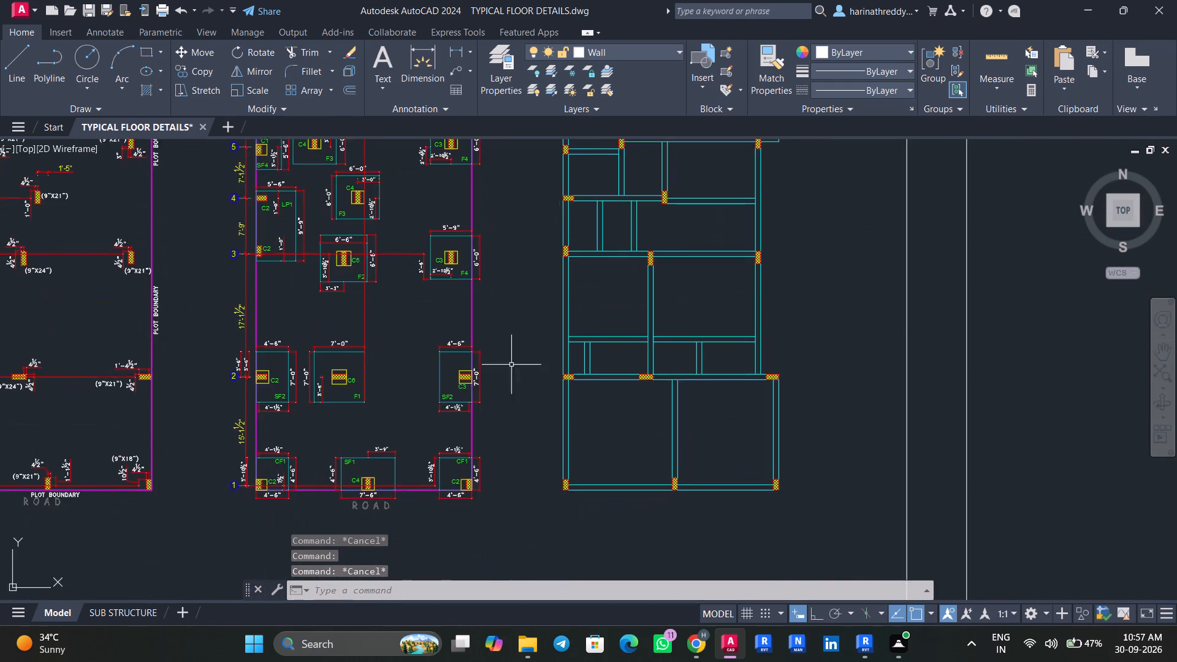
# Examine the isolated footing schedule's footing sizes, types, pedestals and reinforcement.
pyautogui.moveTo(491, 386); pyautogui.dragTo(702, 243, button='middle')
pyautogui.scroll(-4, 678, 274)
pyautogui.moveTo(557, 365); pyautogui.dragTo(592, 335, button='middle')
pyautogui.scroll(9, 557, 348)
pyautogui.scroll(-1, 548, 378)
pyautogui.scroll(1, 548, 378)
pyautogui.scroll(-3, 548, 378)
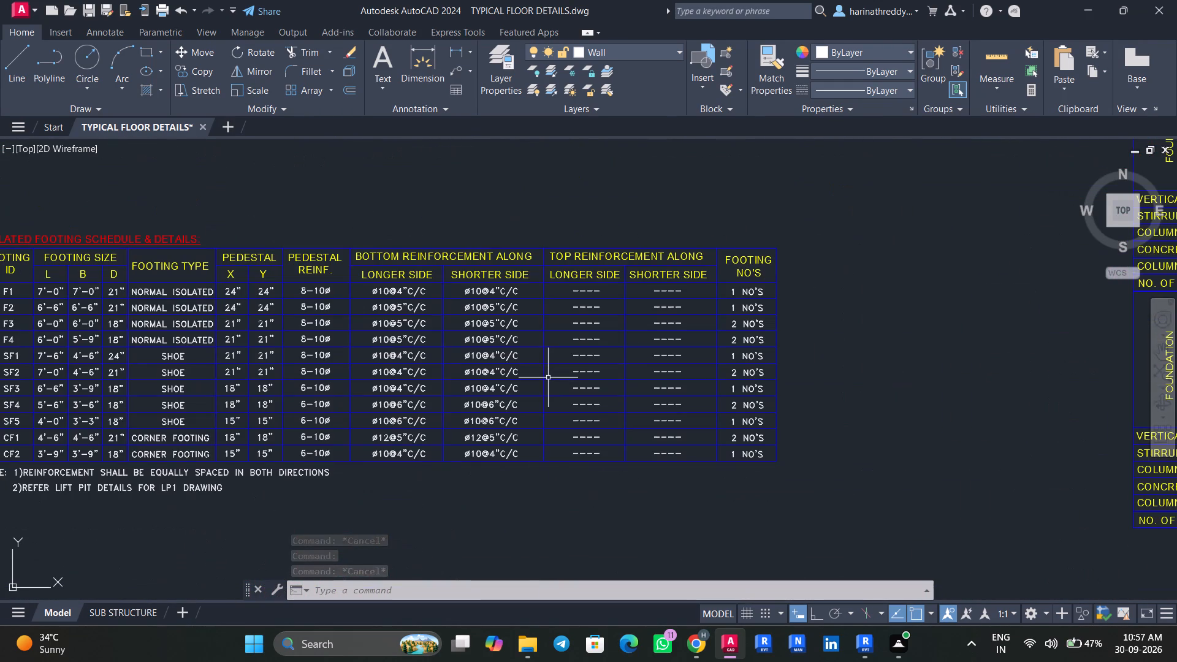
pyautogui.moveTo(462, 481); pyautogui.dragTo(610, 458, button='middle')
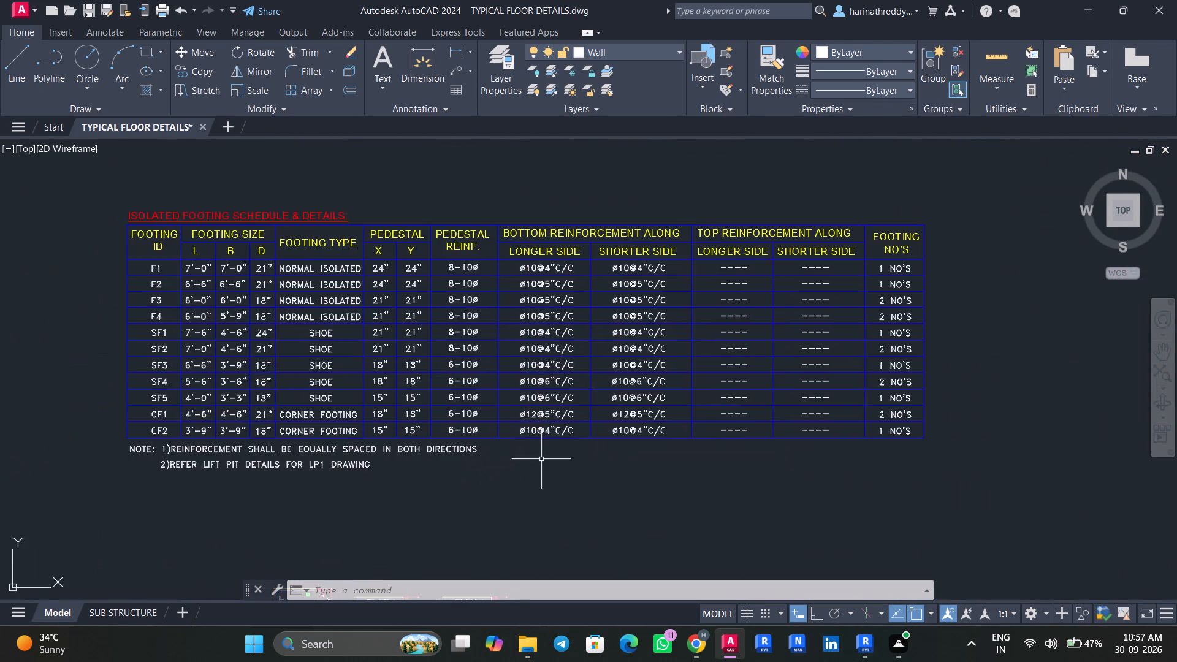
# Look over the floor plans, including the columns around the toilet, and find the column details table.
pyautogui.scroll(-2, 541, 459)
pyautogui.moveTo(405, 462); pyautogui.dragTo(698, 401, button='middle')
pyautogui.scroll(-3, 565, 402)
pyautogui.moveTo(563, 402); pyautogui.dragTo(696, 383, button='middle')
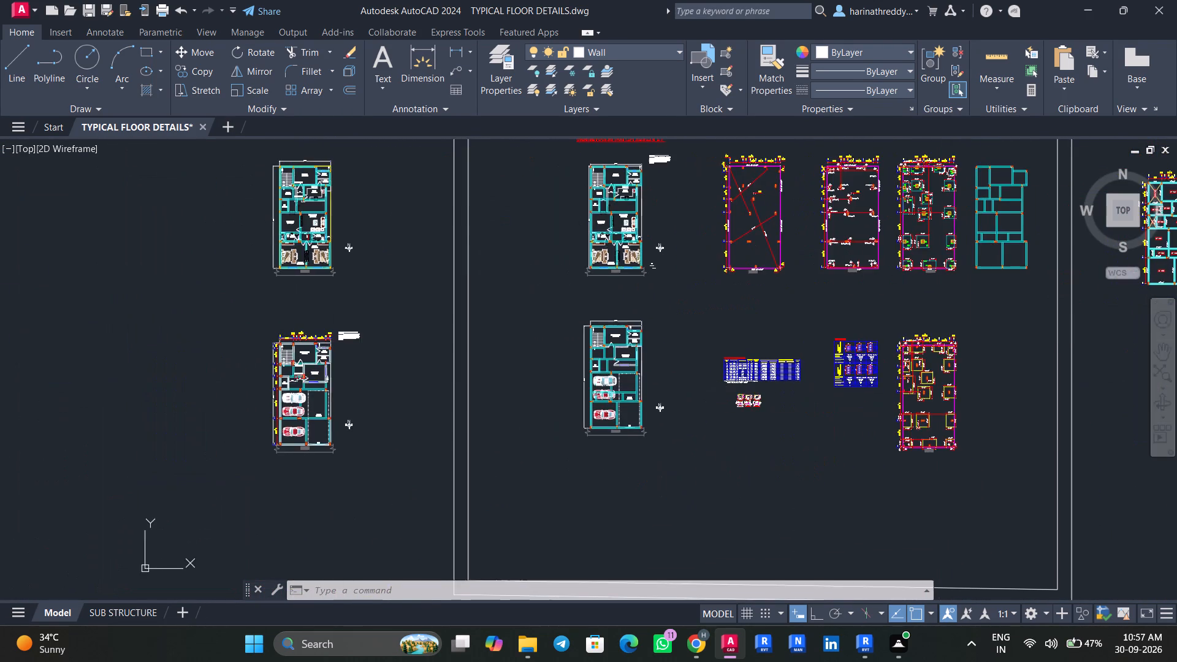
pyautogui.scroll(-1, 696, 383)
pyautogui.scroll(5, 457, 363)
pyautogui.moveTo(501, 329); pyautogui.dragTo(440, 396, button='middle')
pyautogui.scroll(3, 425, 415)
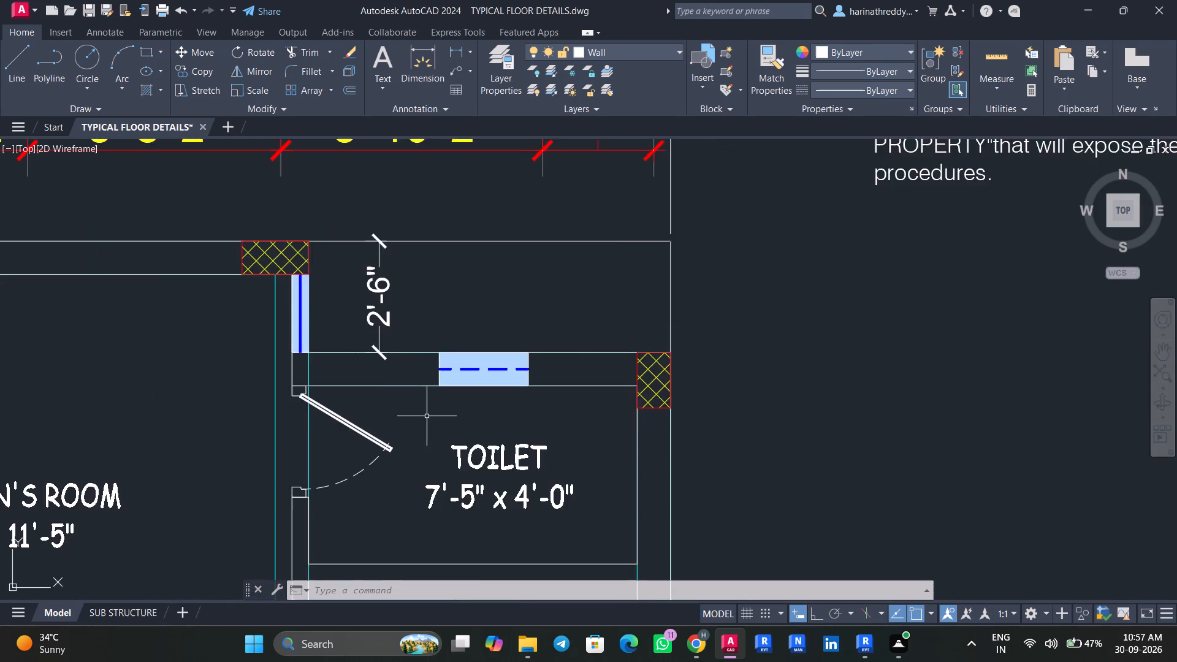
pyautogui.scroll(-2, 427, 416)
pyautogui.scroll(1, 601, 390)
pyautogui.moveTo(599, 392); pyautogui.dragTo(492, 465, button='middle')
pyautogui.scroll(-4, 483, 449)
pyautogui.moveTo(531, 376); pyautogui.dragTo(460, 504, button='middle')
pyautogui.scroll(-2, 436, 436)
pyautogui.moveTo(531, 433); pyautogui.dragTo(224, 338, button='middle')
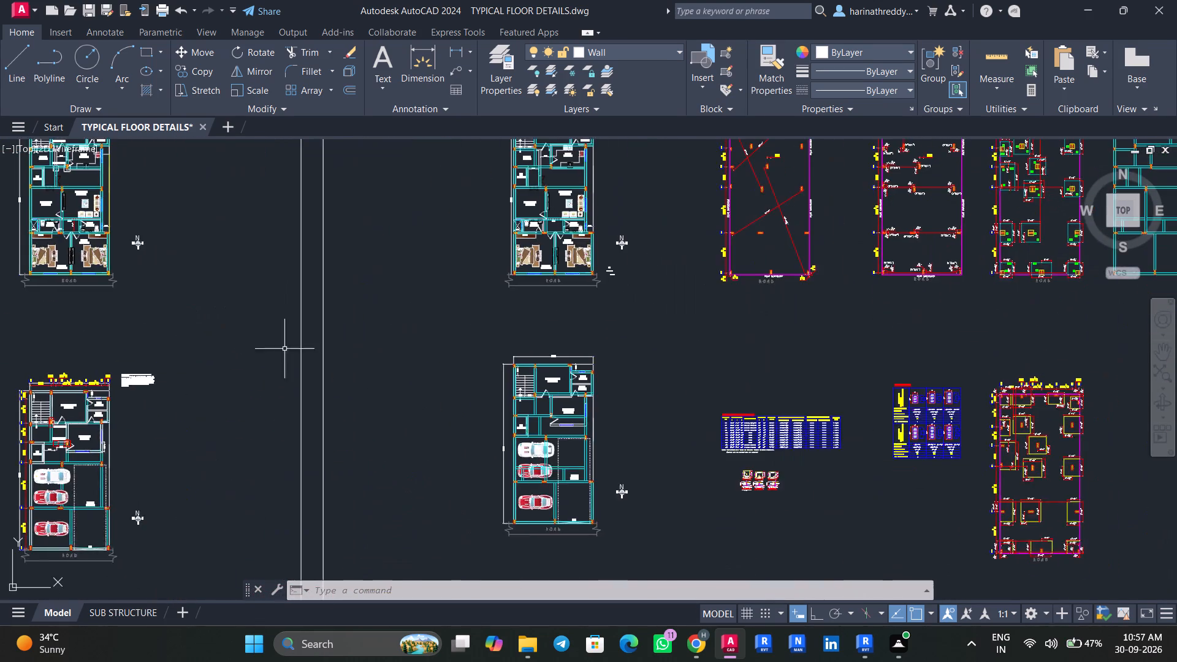
pyautogui.moveTo(647, 452); pyautogui.dragTo(411, 384, button='middle')
pyautogui.scroll(1, 443, 391)
pyautogui.scroll(1, 602, 481)
pyautogui.scroll(-1, 602, 481)
pyautogui.scroll(4, 602, 481)
pyautogui.scroll(-4, 607, 416)
pyautogui.moveTo(607, 416); pyautogui.dragTo(522, 488, button='right')
pyautogui.moveTo(607, 416); pyautogui.dragTo(522, 489, button='middle')
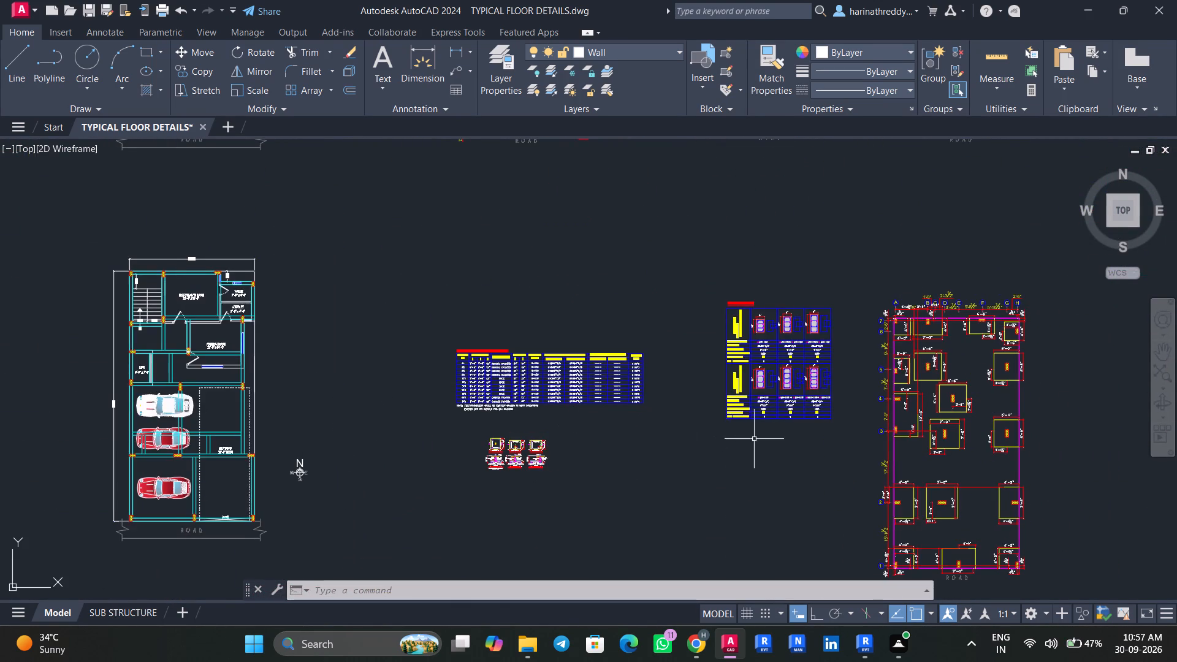
# Examine the column details table for the sizes, reinforcement, concrete grade and counts of columns C1 to C6.
pyautogui.scroll(3, 779, 407)
pyautogui.moveTo(760, 412); pyautogui.dragTo(687, 520, button='middle')
pyautogui.scroll(1, 687, 520)
pyautogui.scroll(-1, 642, 466)
pyautogui.moveTo(628, 472); pyautogui.dragTo(585, 493, button='middle')
pyautogui.scroll(1, 613, 332)
pyautogui.scroll(-1, 613, 332)
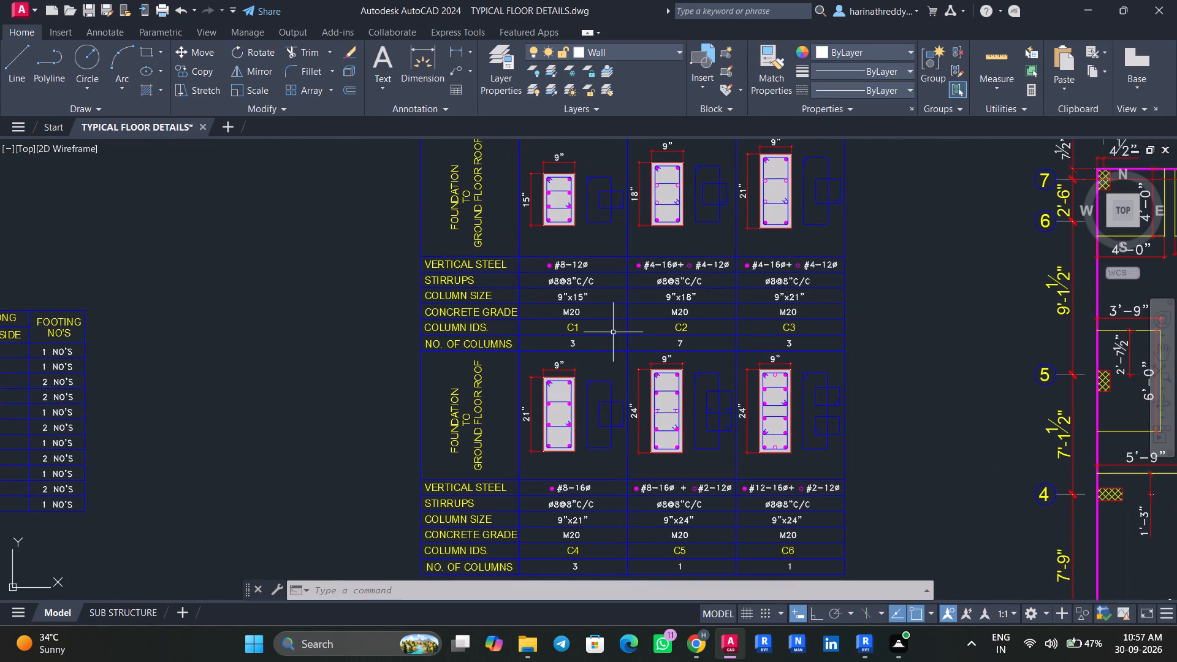
pyautogui.scroll(1, 592, 375)
pyautogui.moveTo(594, 372); pyautogui.dragTo(536, 397, button='middle')
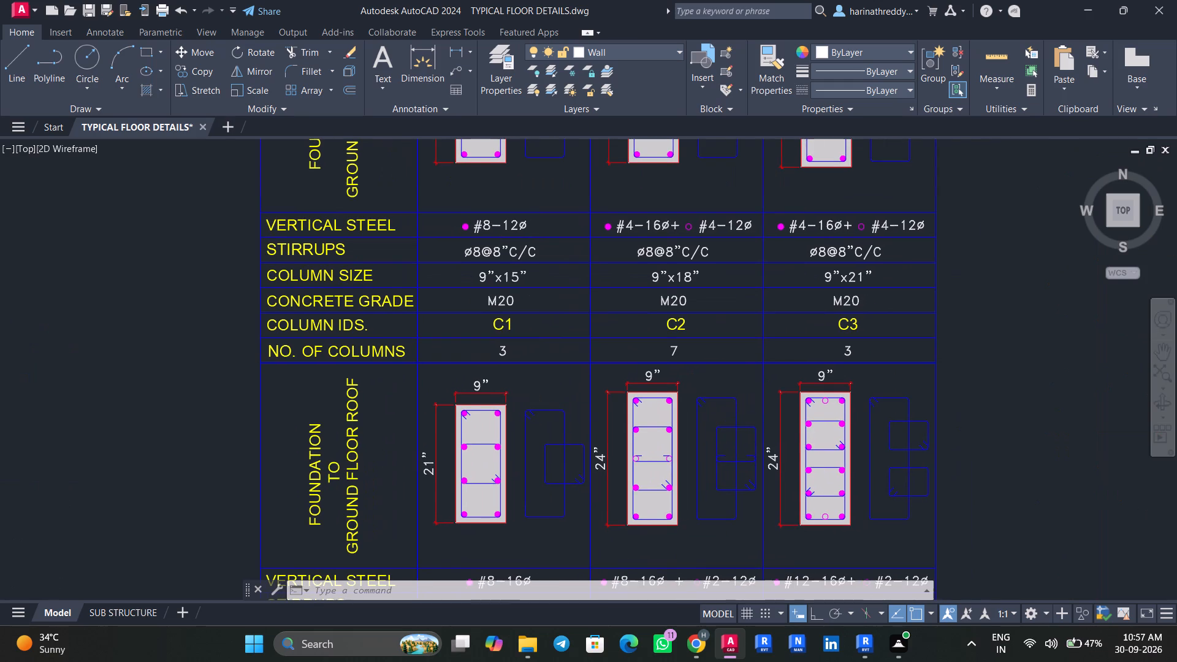
pyautogui.scroll(1, 544, 385)
pyautogui.scroll(-1, 544, 385)
pyautogui.moveTo(544, 385); pyautogui.dragTo(533, 303, button='middle')
pyautogui.moveTo(533, 303); pyautogui.dragTo(527, 297, button='middle')
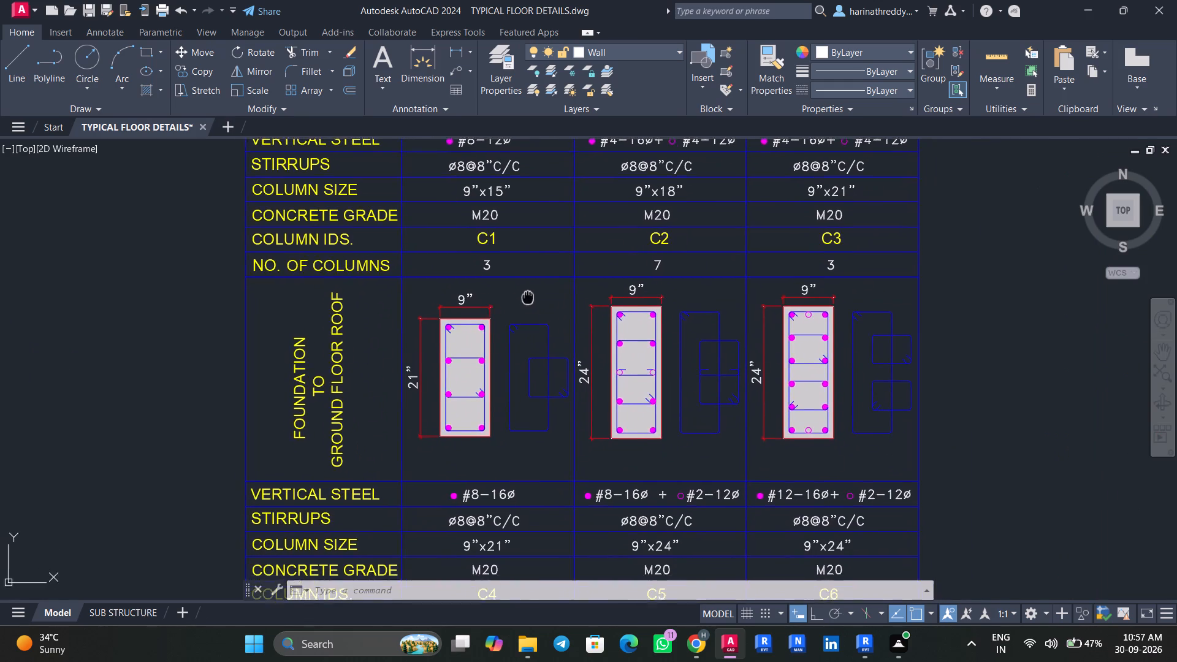
pyautogui.moveTo(527, 297); pyautogui.dragTo(505, 261, button='middle')
pyautogui.scroll(1, 506, 263)
pyautogui.scroll(-2, 505, 261)
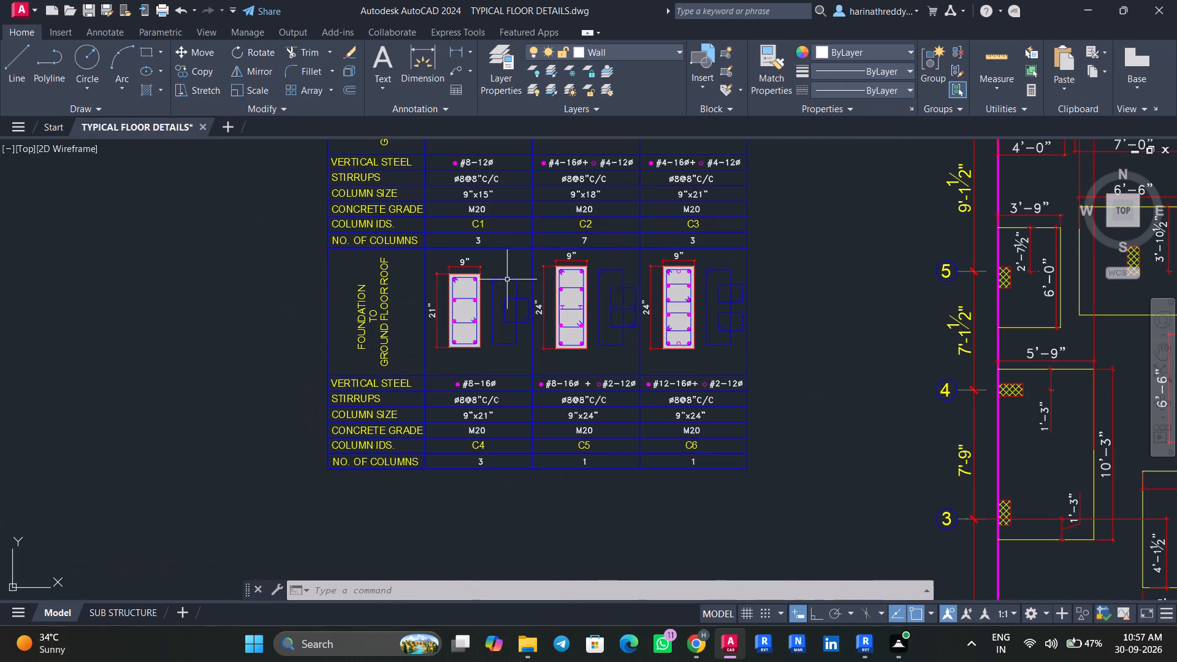
pyautogui.moveTo(507, 280); pyautogui.dragTo(505, 297, button='middle')
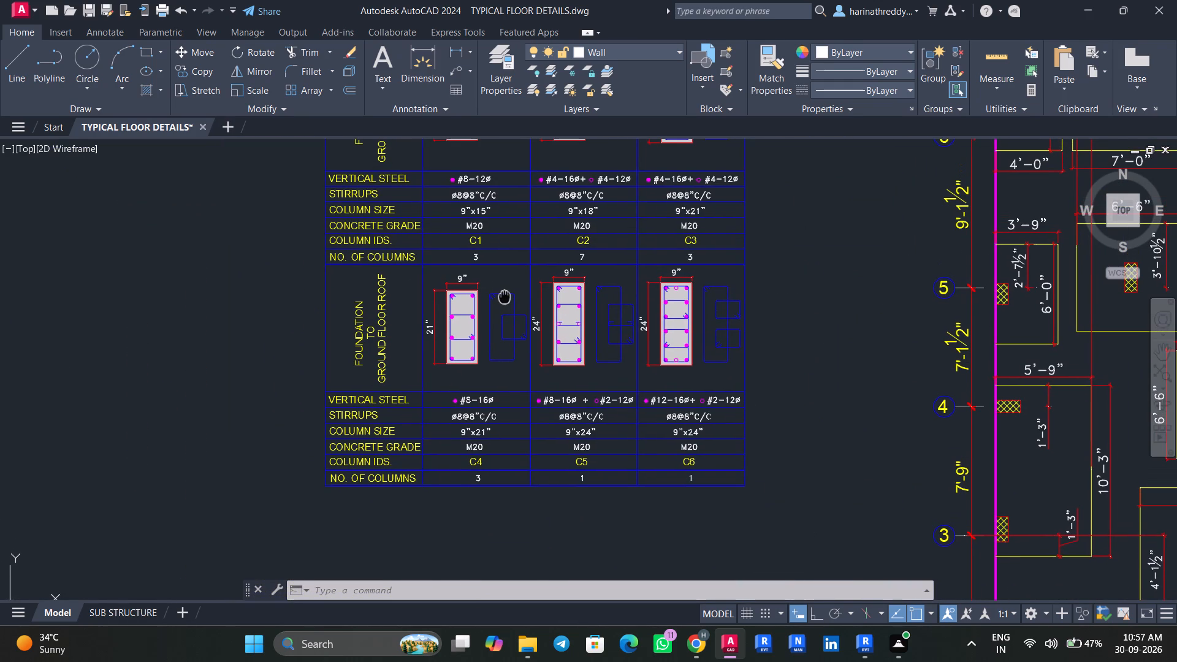
pyautogui.moveTo(505, 297); pyautogui.dragTo(501, 346, button='middle')
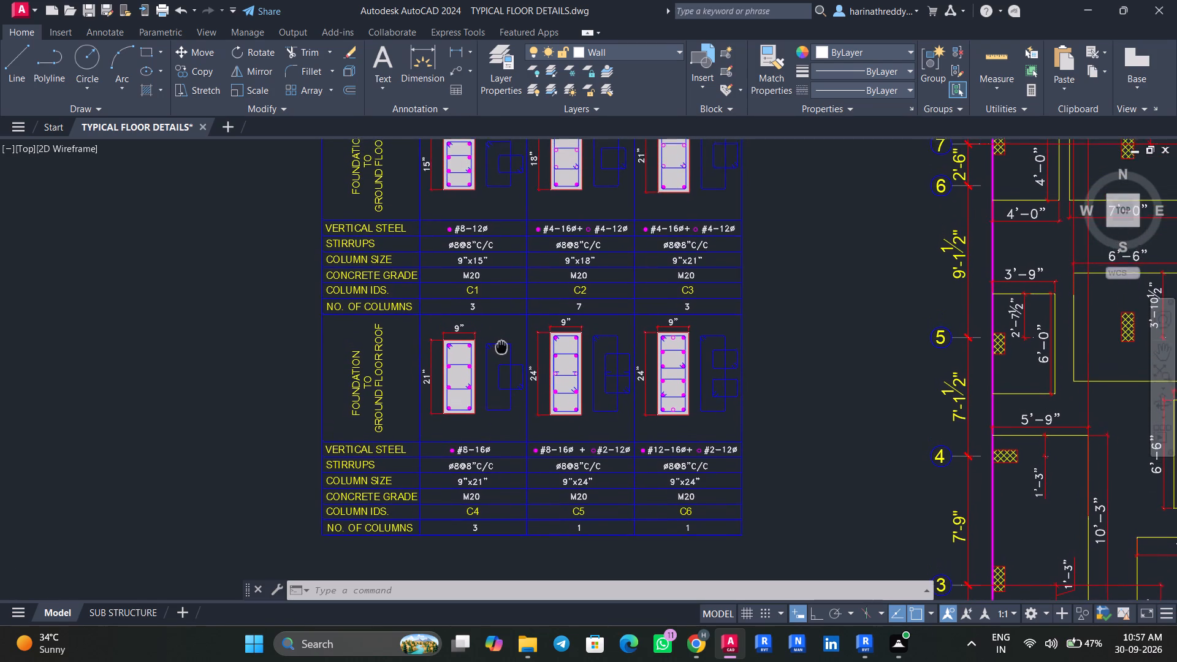
pyautogui.moveTo(501, 346); pyautogui.dragTo(506, 446, button='middle')
pyautogui.scroll(-1, 505, 390)
pyautogui.scroll(1, 505, 397)
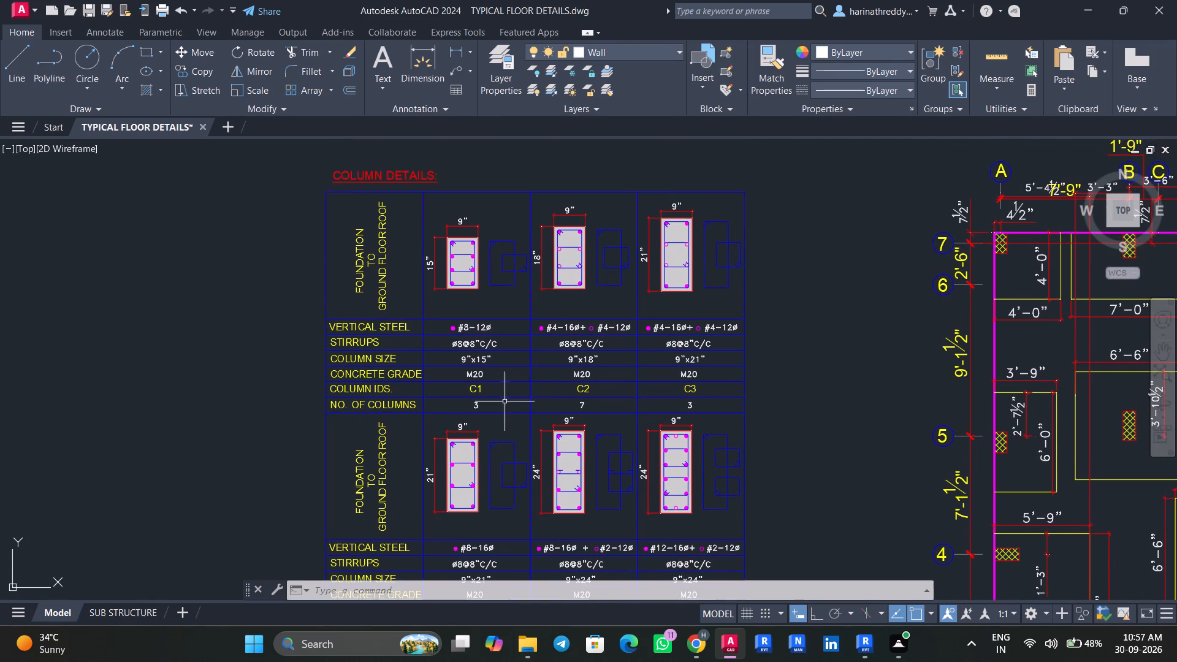
pyautogui.scroll(1, 500, 394)
pyautogui.moveTo(500, 394); pyautogui.dragTo(478, 393, button='middle')
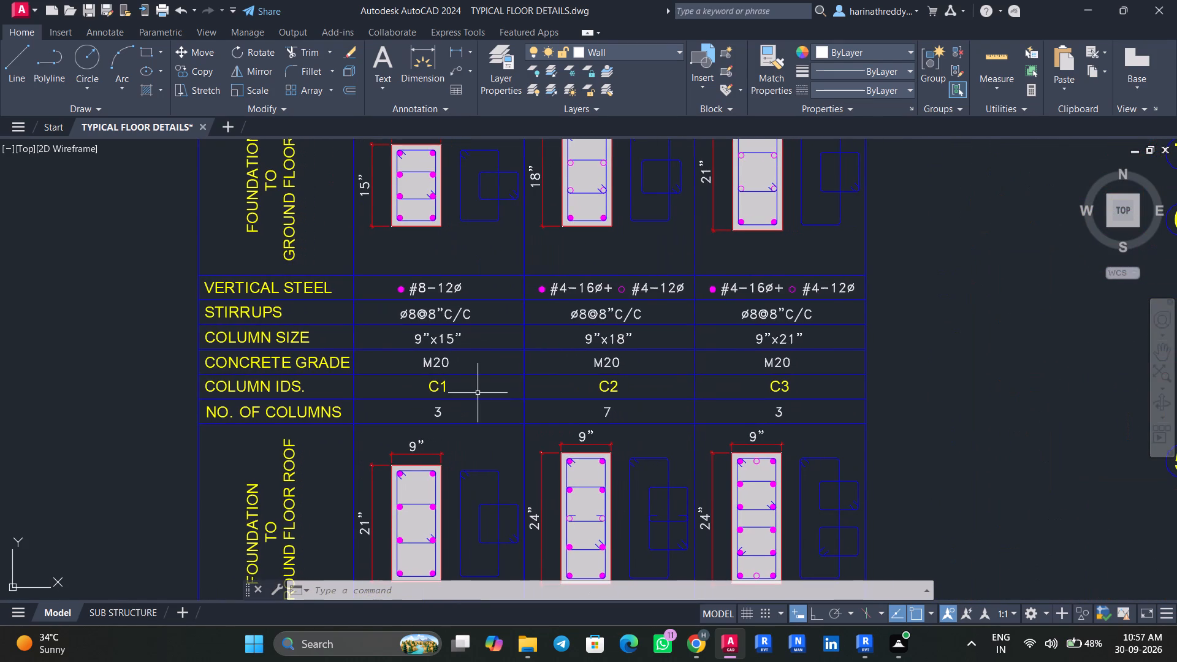
pyautogui.moveTo(478, 393); pyautogui.dragTo(439, 253, button='middle')
pyautogui.scroll(1, 438, 253)
pyautogui.scroll(-2, 438, 253)
pyautogui.moveTo(438, 253); pyautogui.dragTo(438, 274, button='middle')
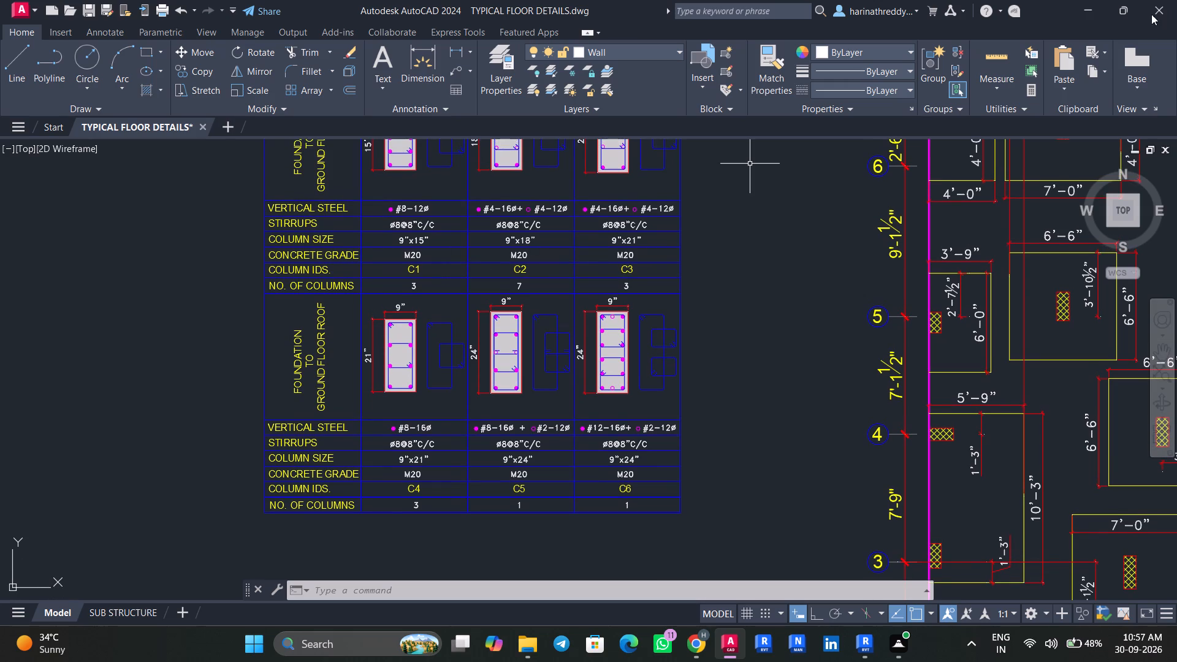
# Place the AutoCAD drawing side by side with Revit and widen the AFL structural plan's view area.
pyautogui.click(1026, 59)
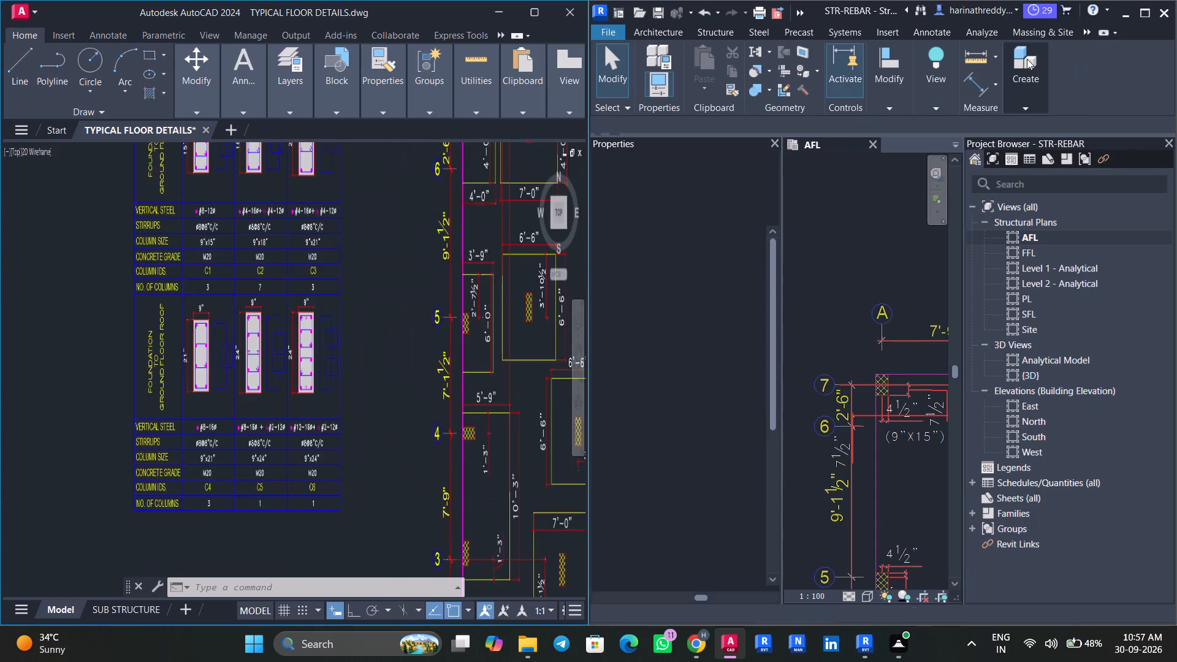
pyautogui.scroll(-9, 870, 264)
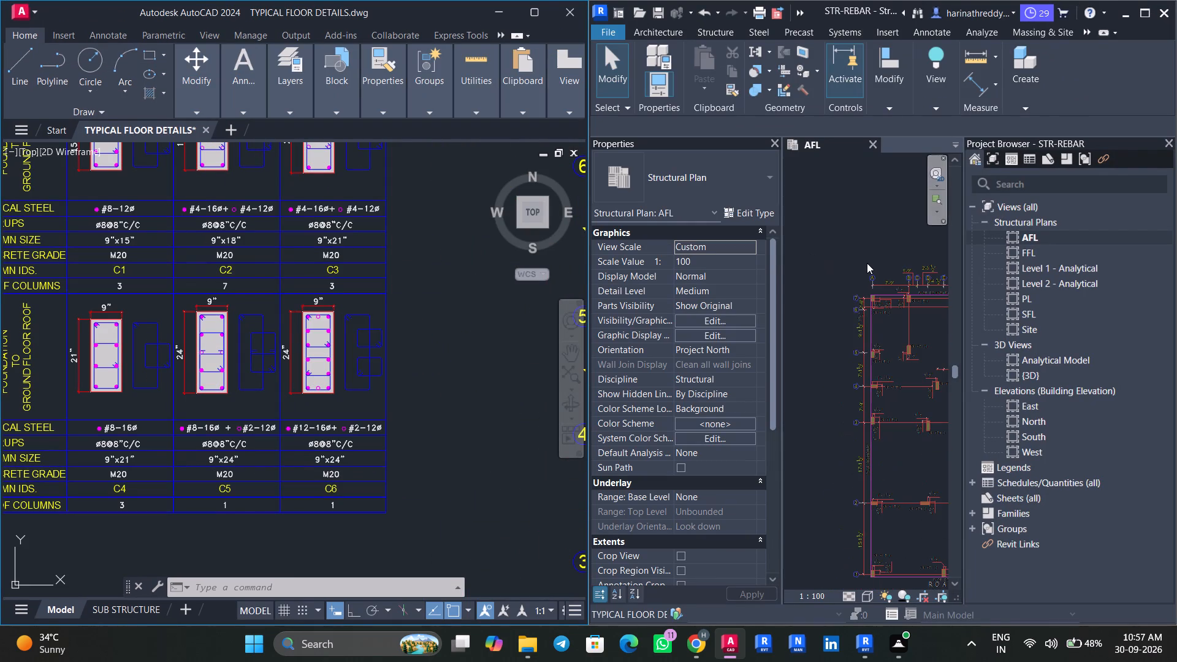
pyautogui.moveTo(860, 259); pyautogui.dragTo(820, 248, button='middle')
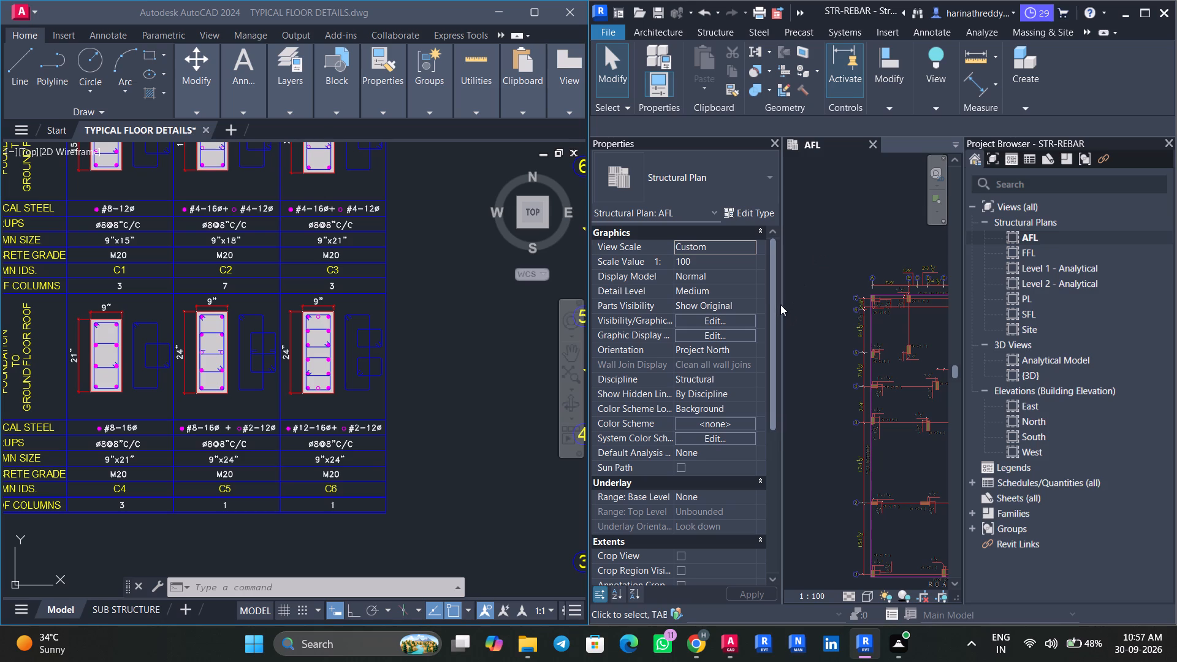
pyautogui.moveTo(781, 305); pyautogui.dragTo(641, 318)
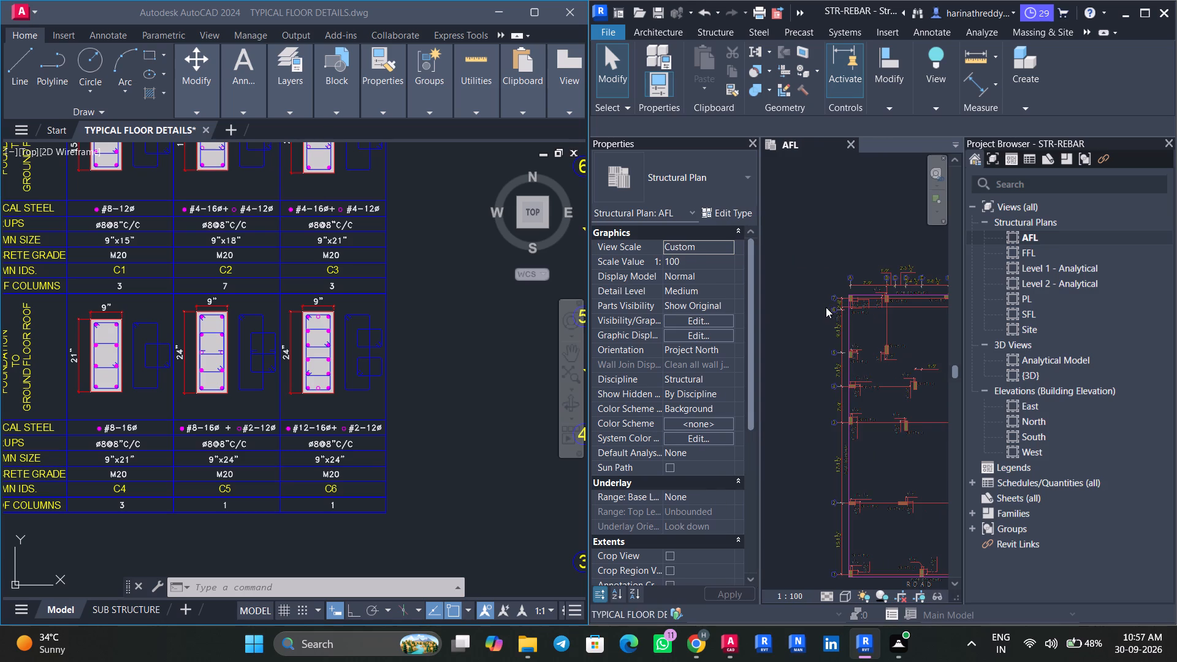
# Start a structural column and duplicate the Concrete-Rectangular-Column 300 x 450mm type as C1.
pyautogui.click(701, 29)
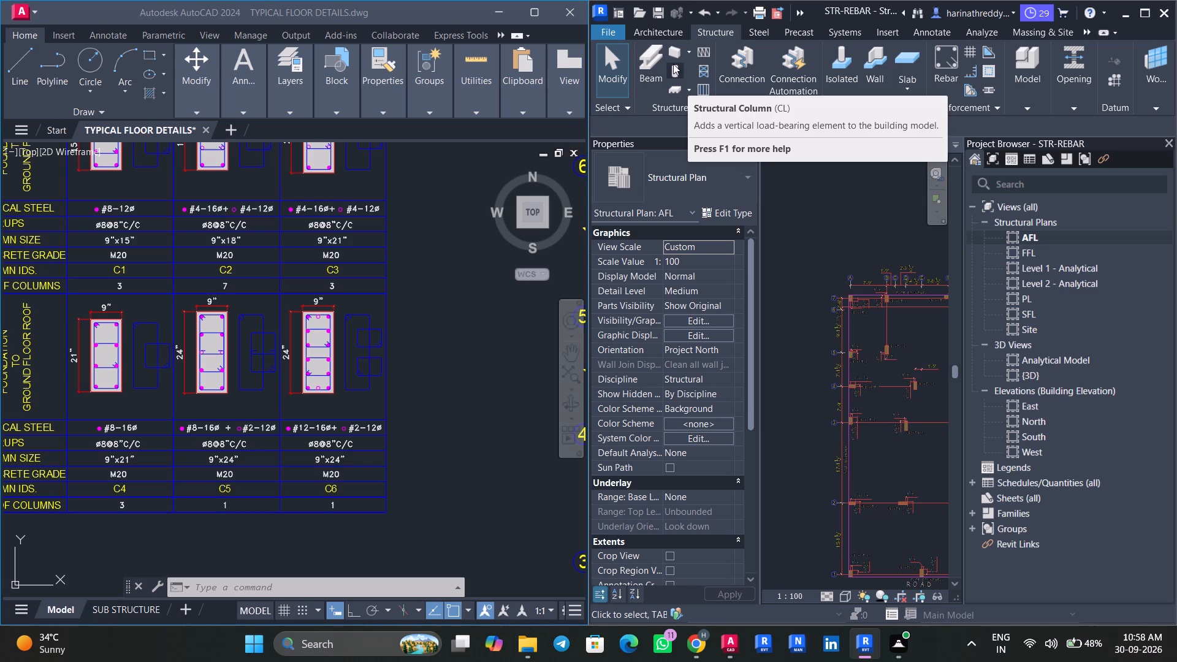
pyautogui.click(673, 64)
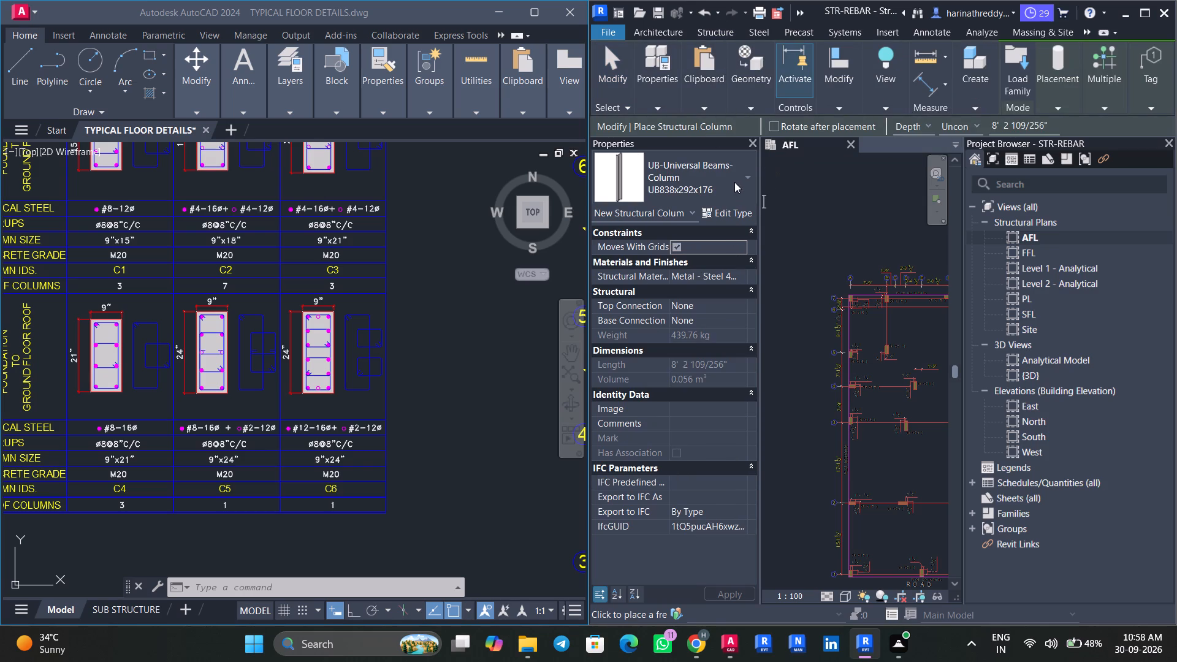
pyautogui.click(734, 183)
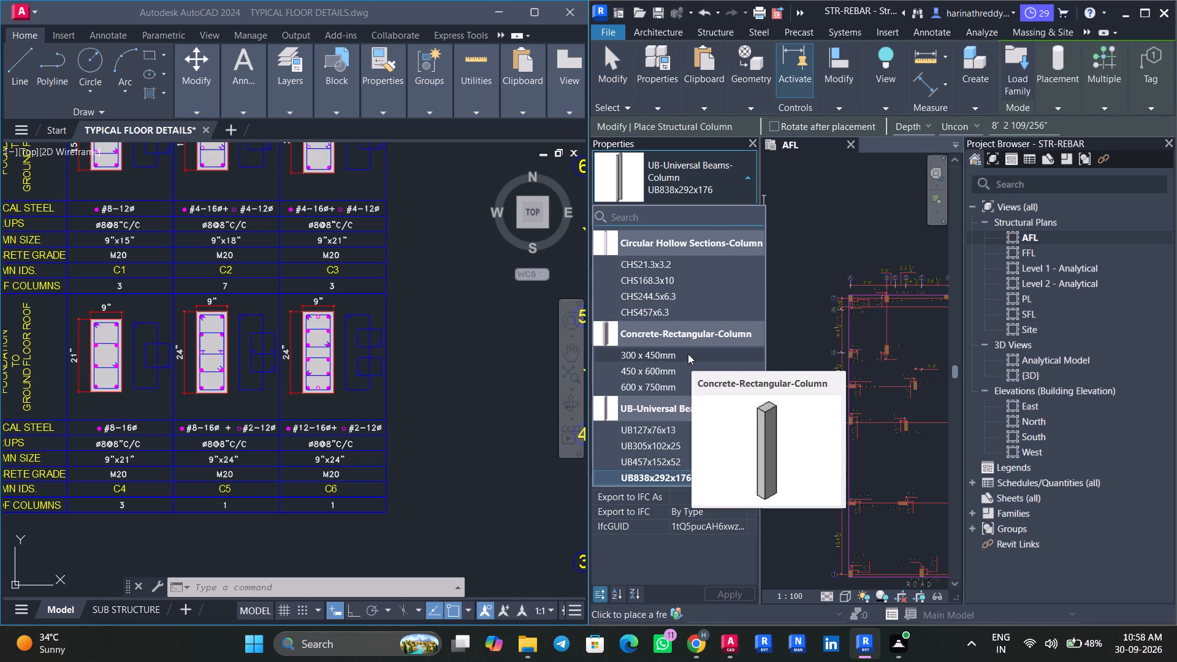
pyautogui.click(688, 354)
pyautogui.click(731, 213)
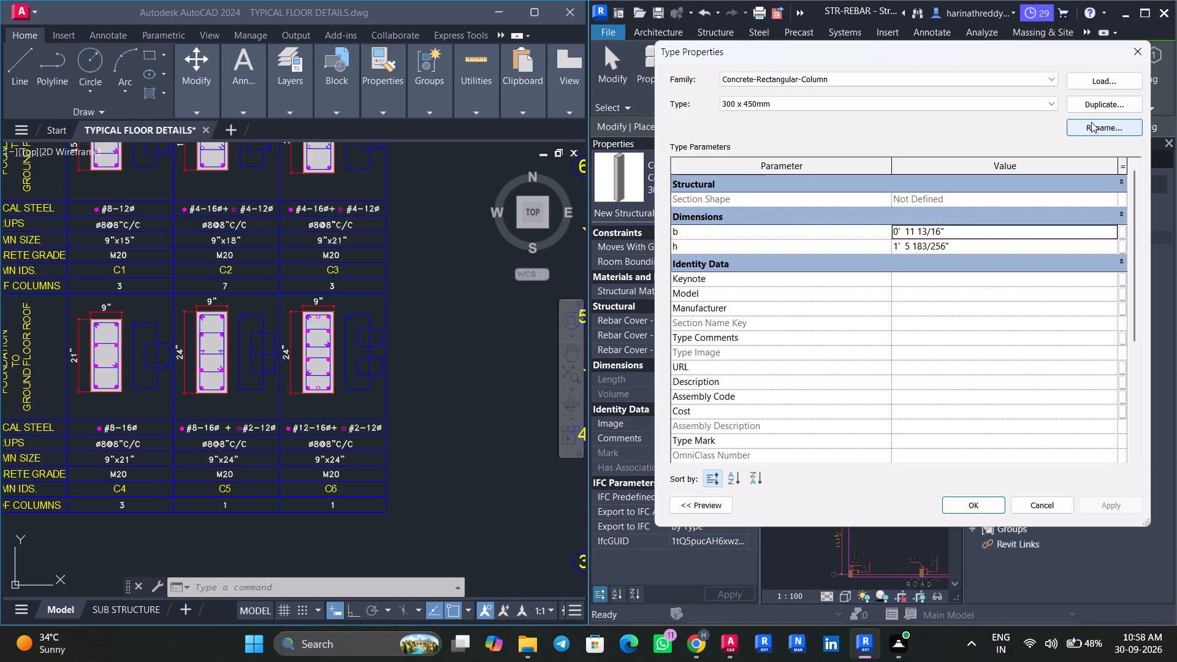
pyautogui.click(1099, 107)
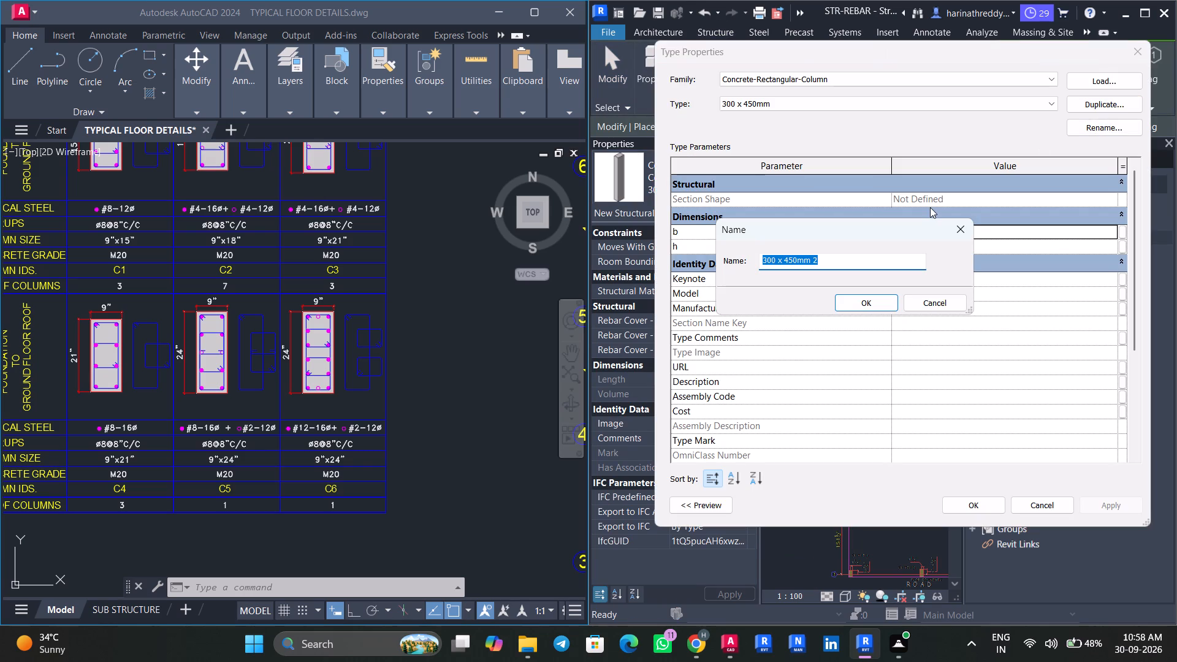
pyautogui.write('C1')
pyautogui.click(855, 302)
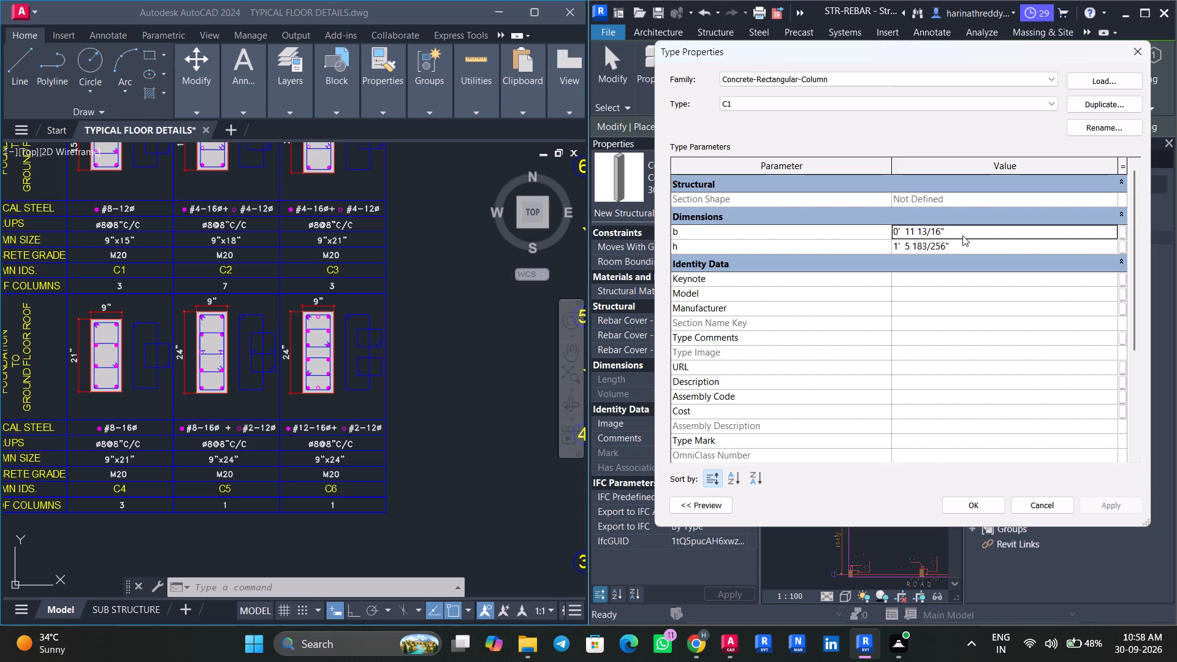
# Set column type C1's dimensions to b 9" and h 15" and apply them.
pyautogui.click(962, 235)
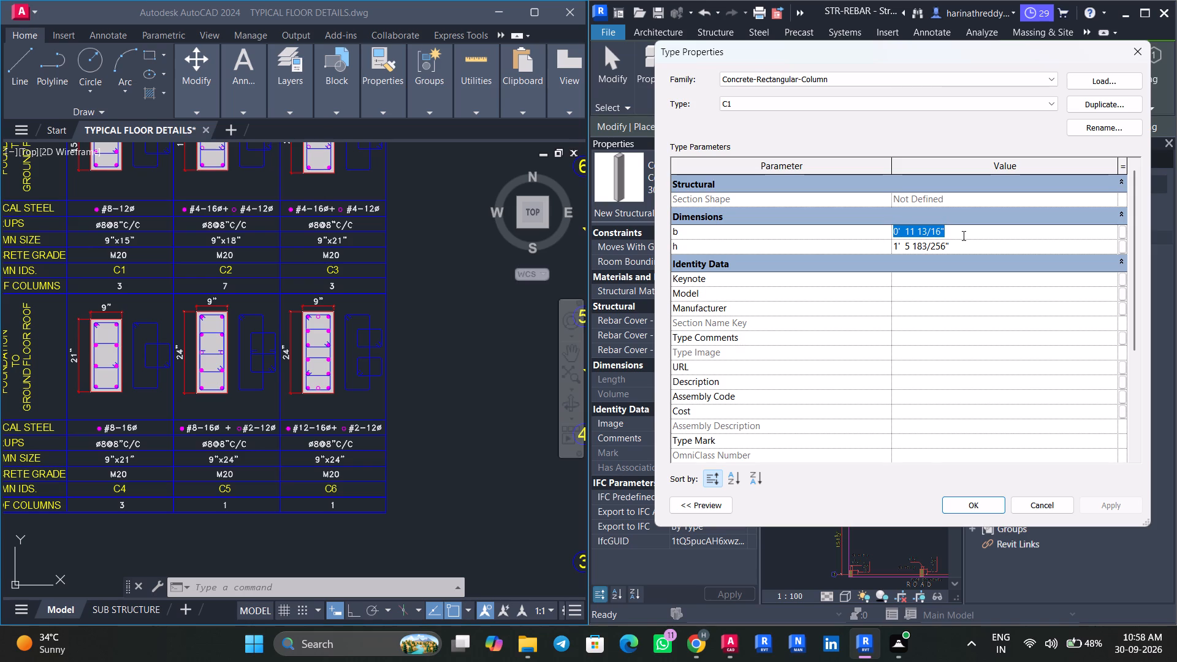
pyautogui.write('9"\'')
pyautogui.press('Return')
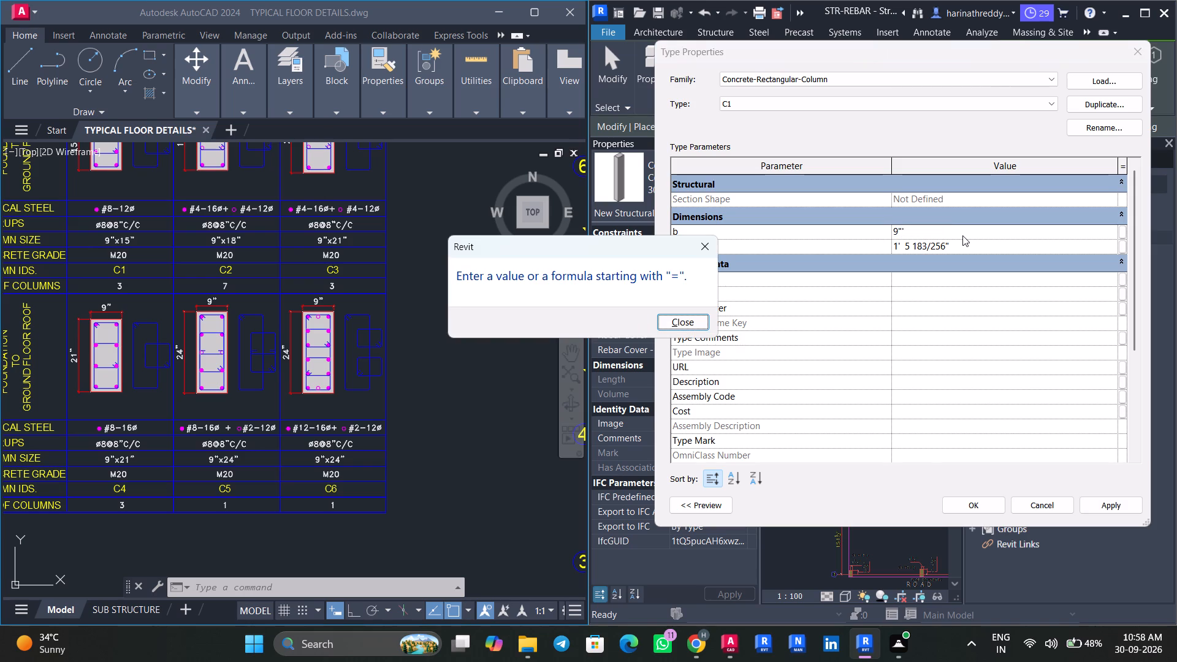
pyautogui.click(703, 321)
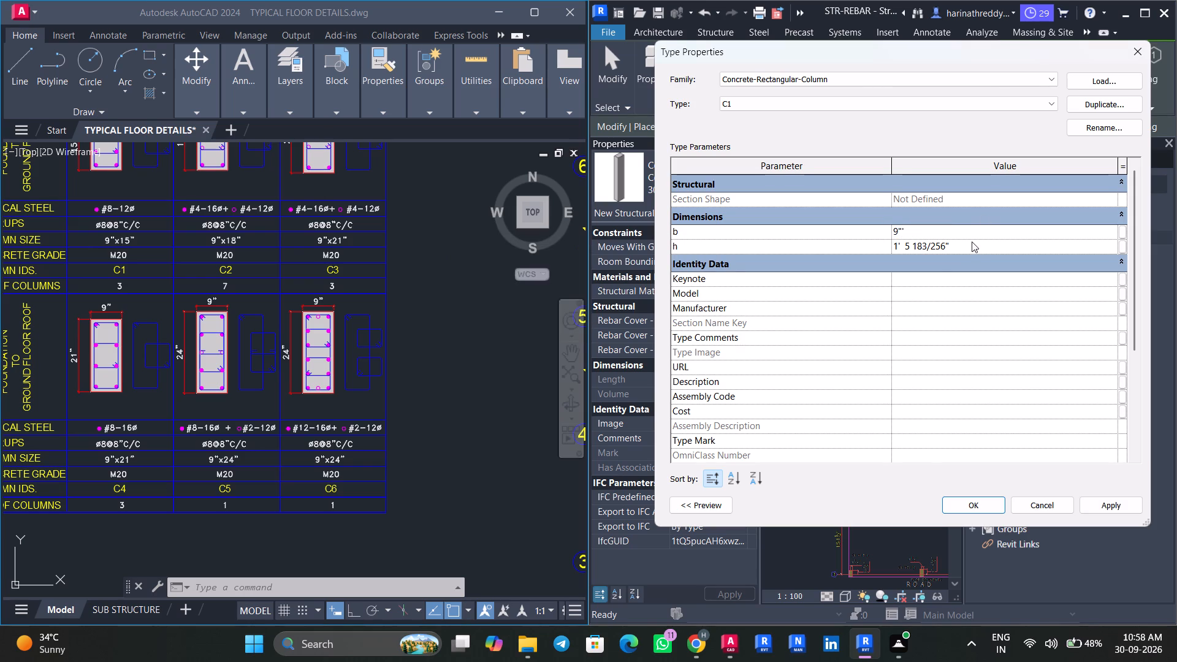
pyautogui.press('BackSpace')
pyautogui.press('Return')
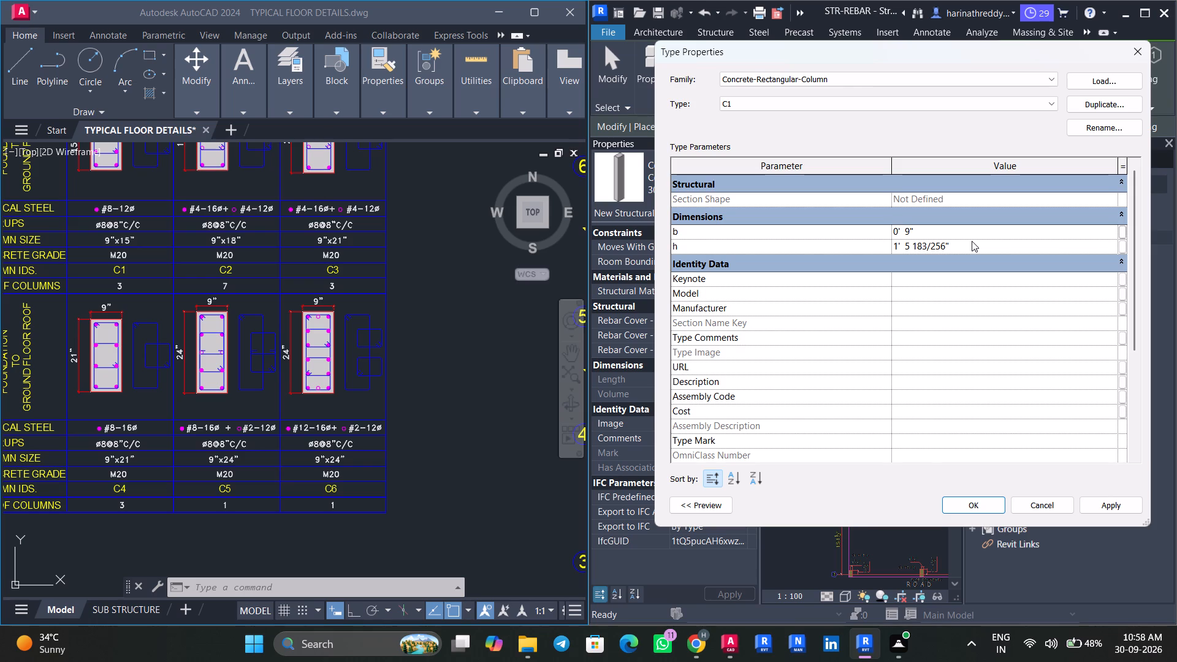
pyautogui.click(972, 243)
pyautogui.write('15"')
pyautogui.press('Return')
pyautogui.click(1092, 501)
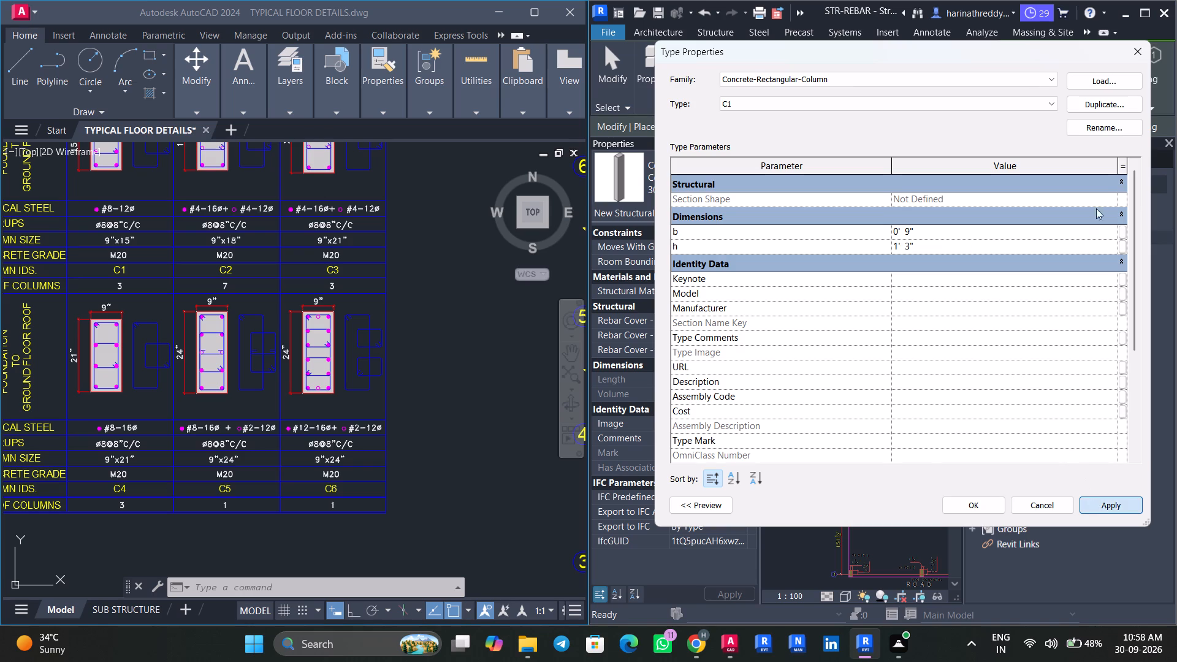
# Duplicate column type C1 as C2 and set its h dimension to 18".
pyautogui.click(1109, 105)
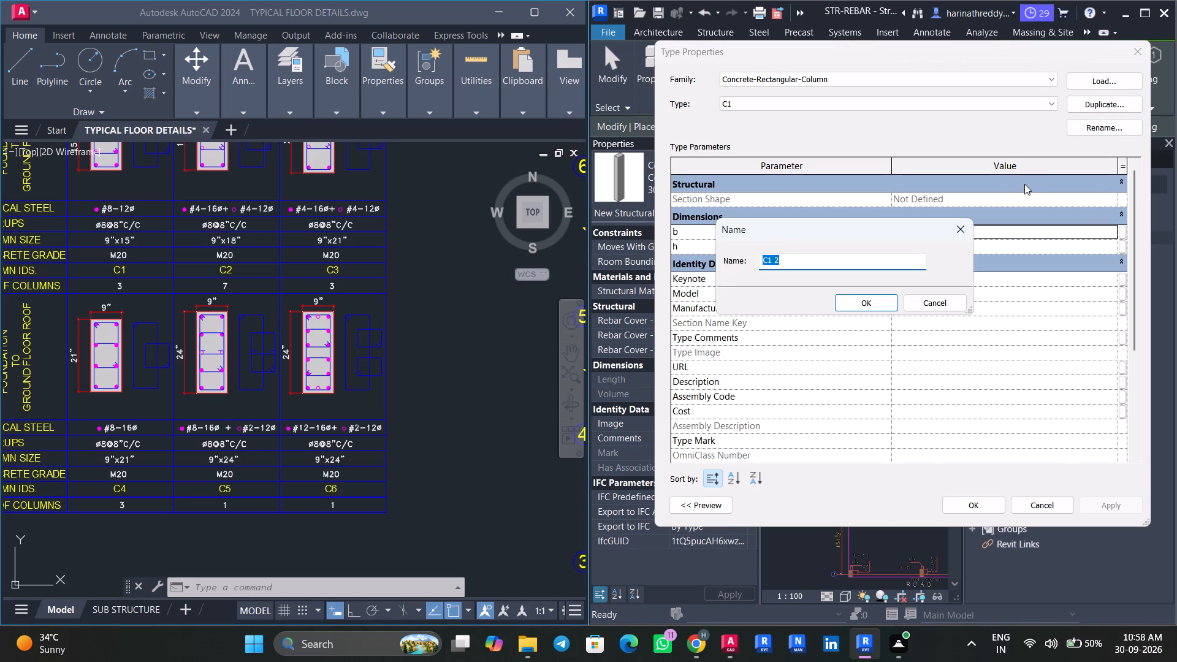
pyautogui.write('C2')
pyautogui.click(877, 303)
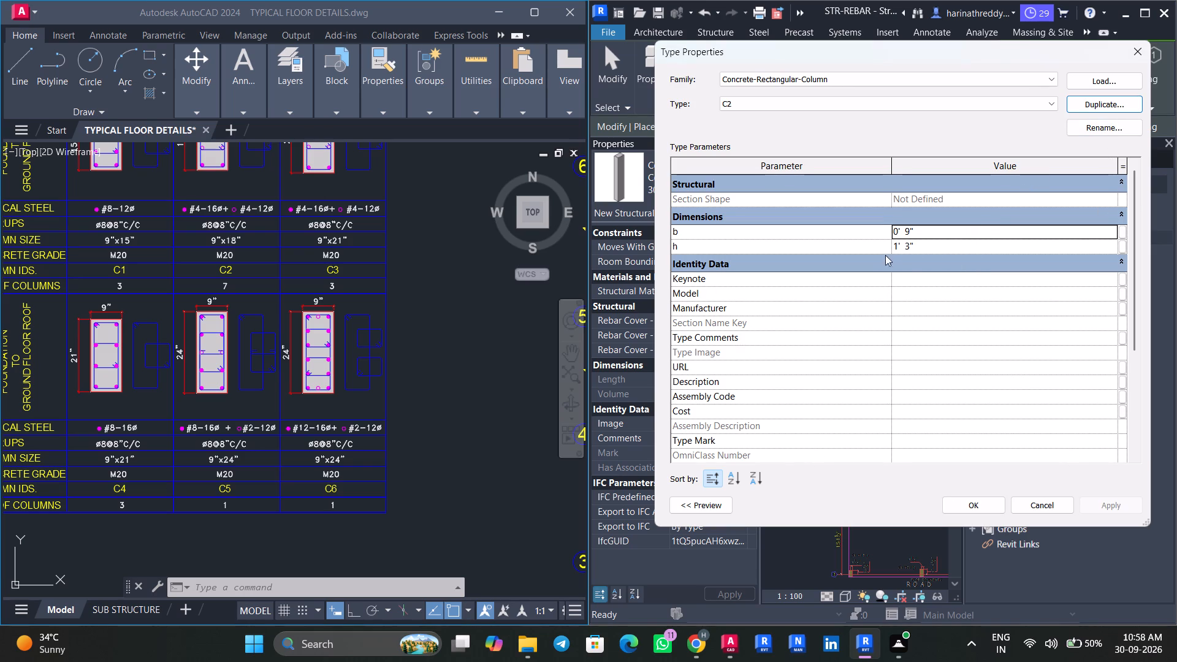
pyautogui.click(935, 242)
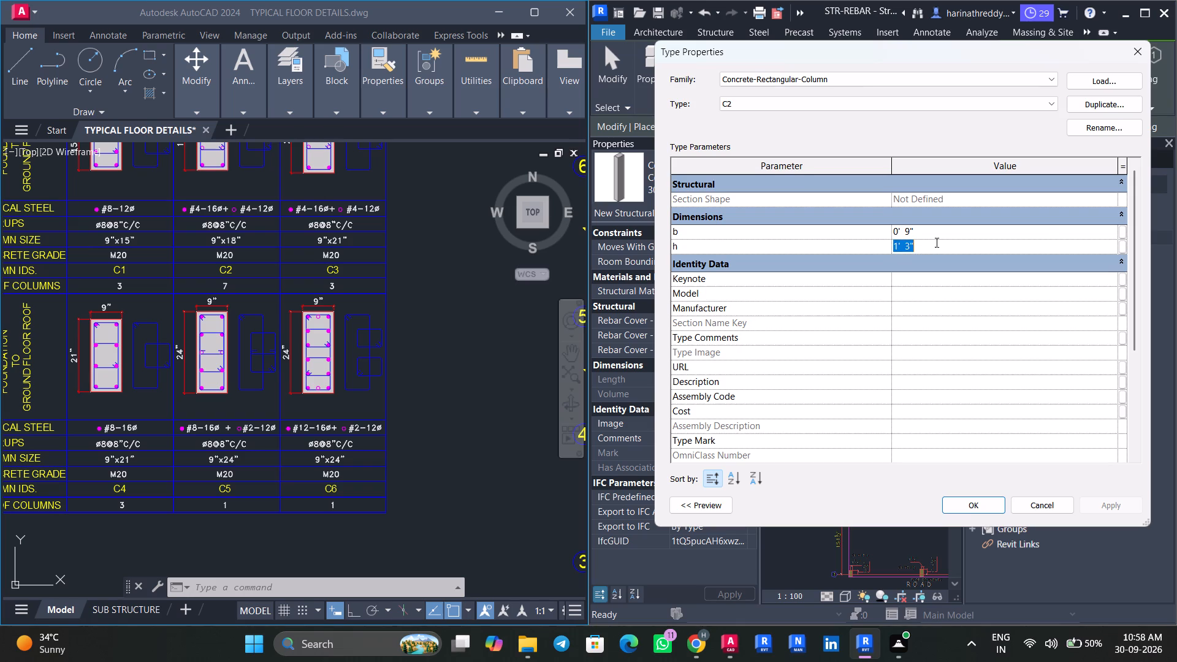
pyautogui.write('18"')
pyautogui.press('Return')
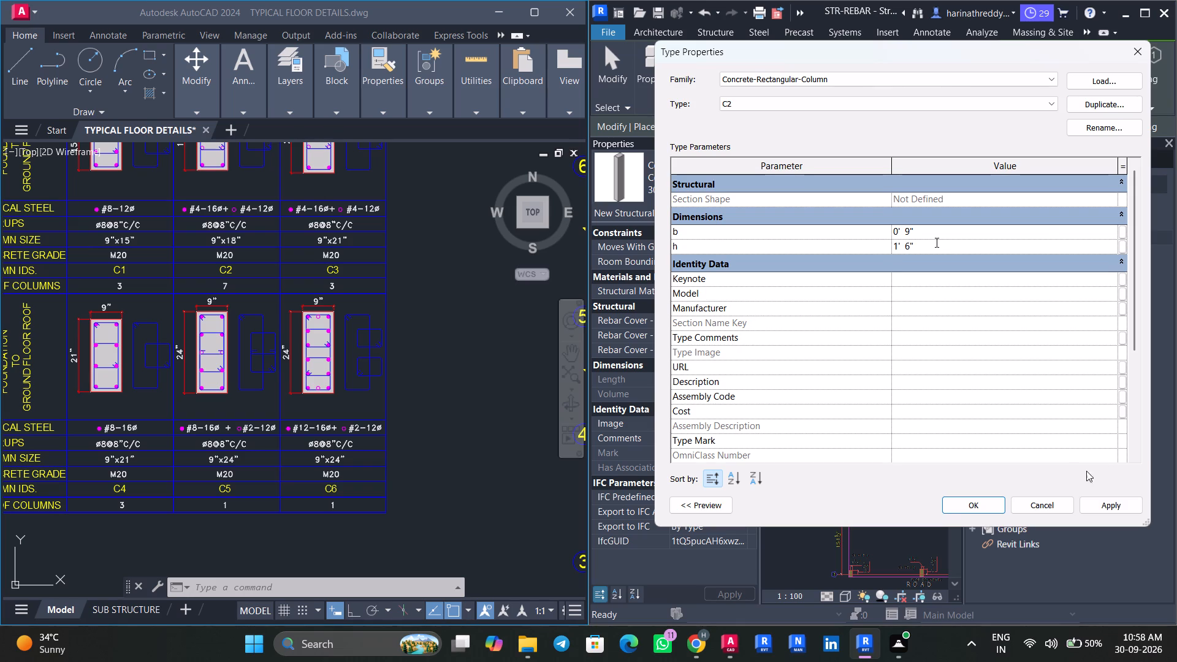
# Duplicate column type C2 as C3, set its h dimension to 21" and apply it.
pyautogui.click(1093, 504)
pyautogui.click(1108, 99)
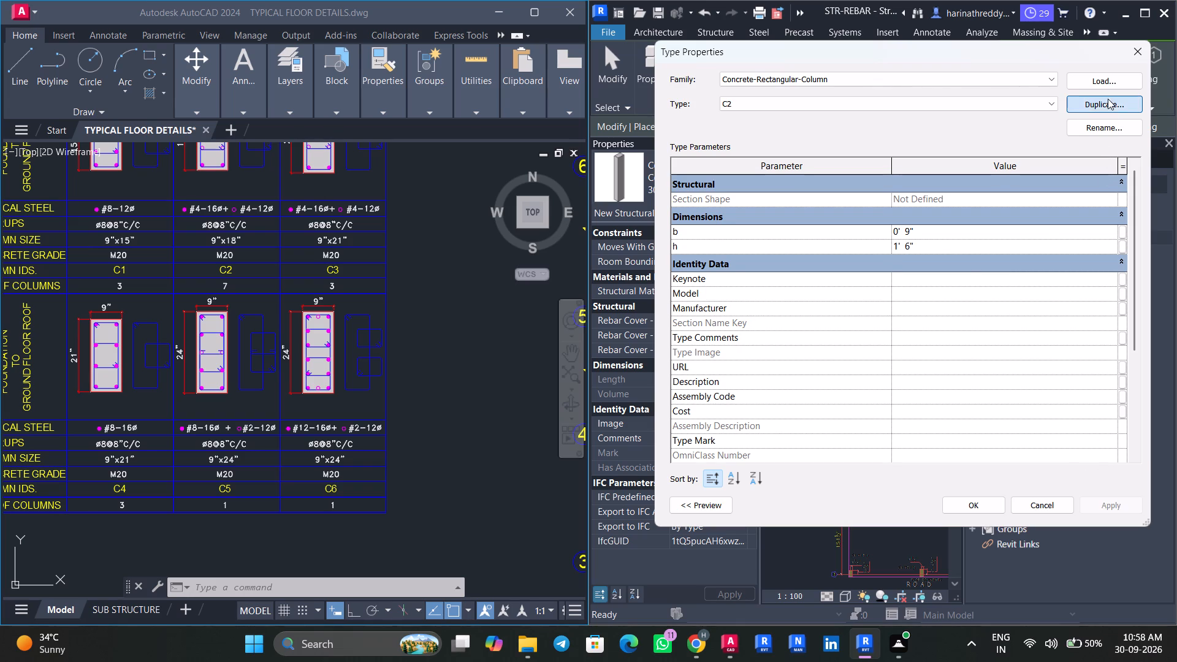
pyautogui.write('C3')
pyautogui.click(853, 310)
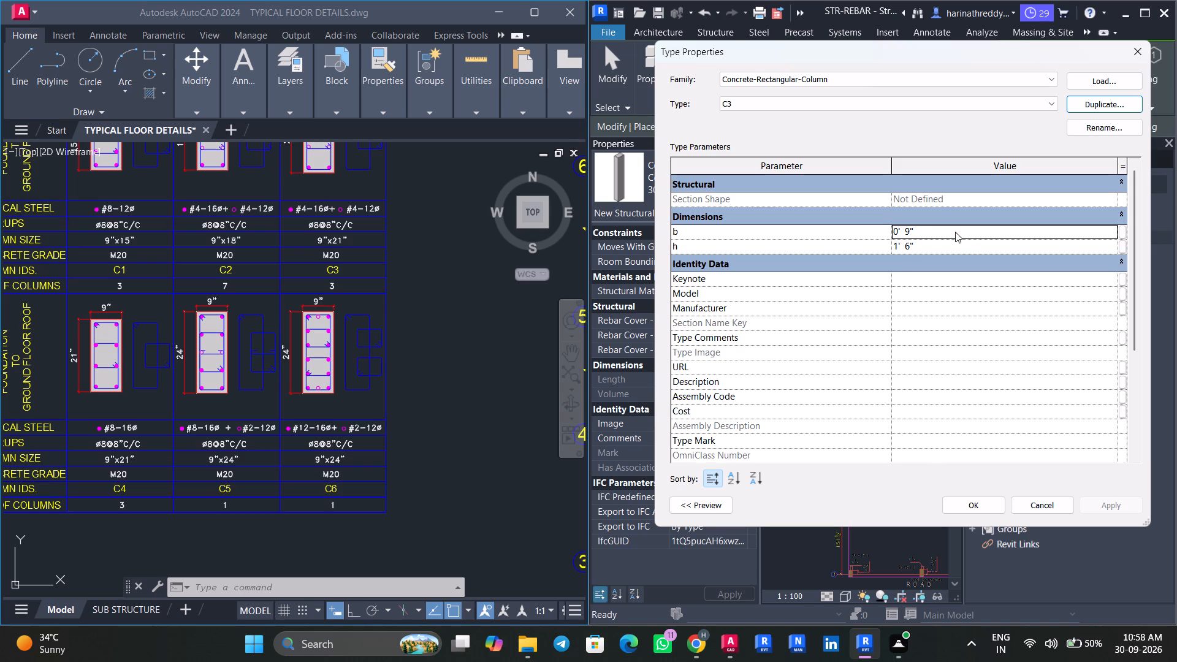
pyautogui.click(954, 244)
pyautogui.write('21"')
pyautogui.press('Return')
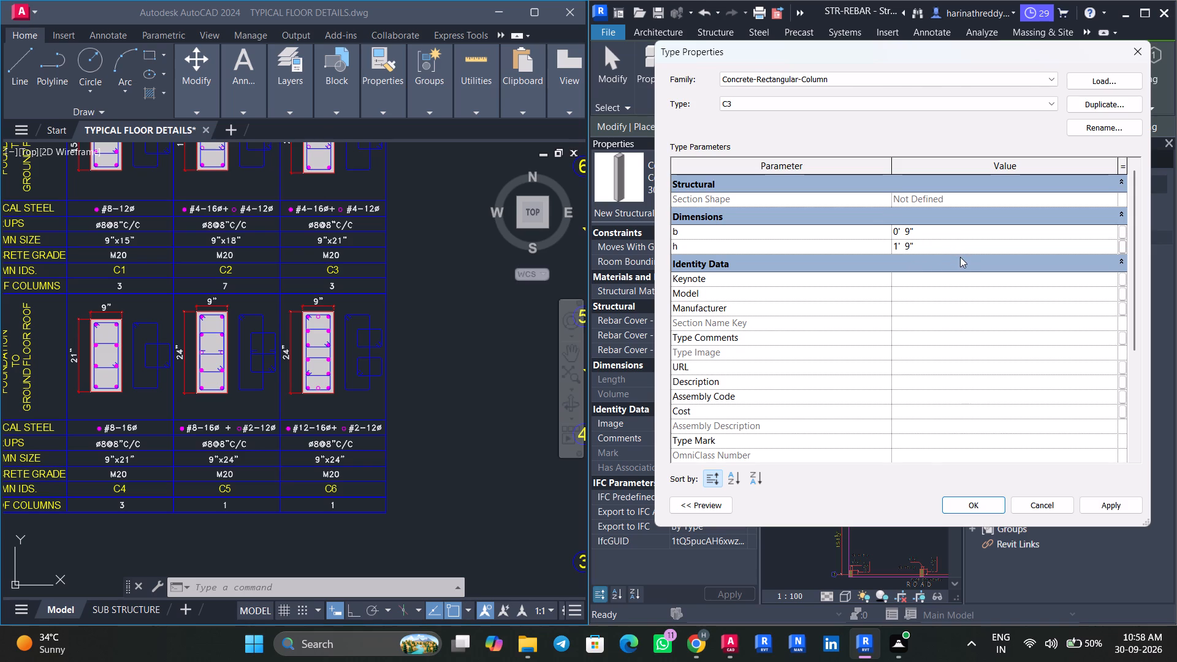
pyautogui.click(1099, 509)
# Duplicate column type C3 as C4, set its h dimension to 21" and apply it.
pyautogui.click(1077, 109)
pyautogui.write('C4')
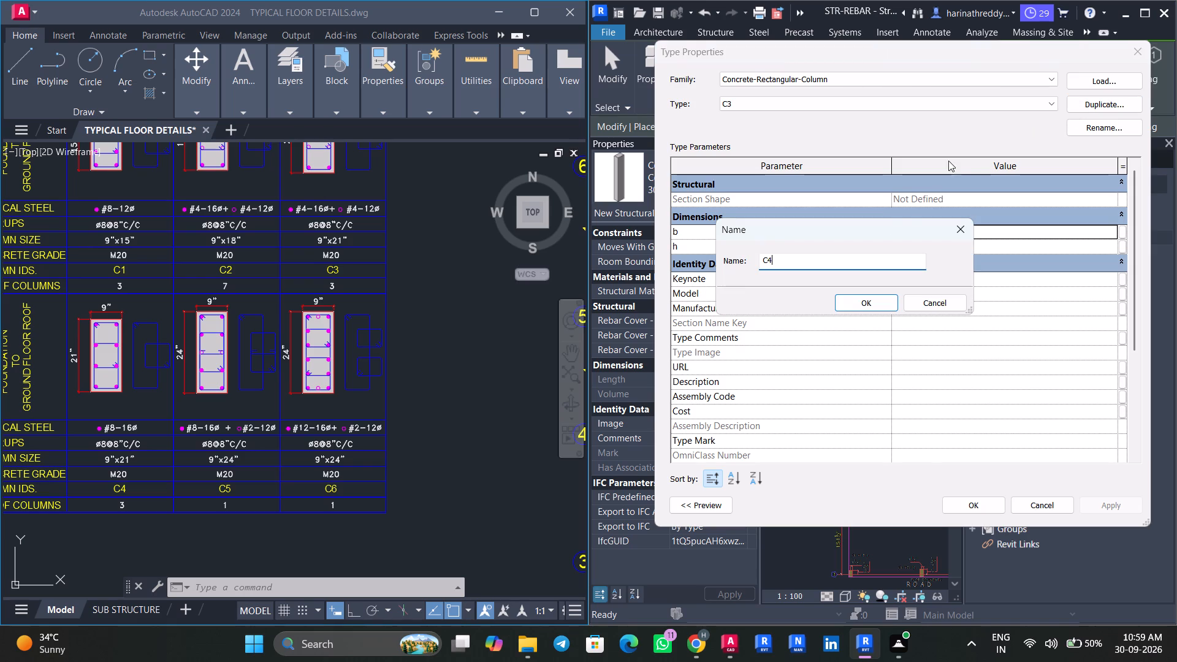
pyautogui.click(854, 303)
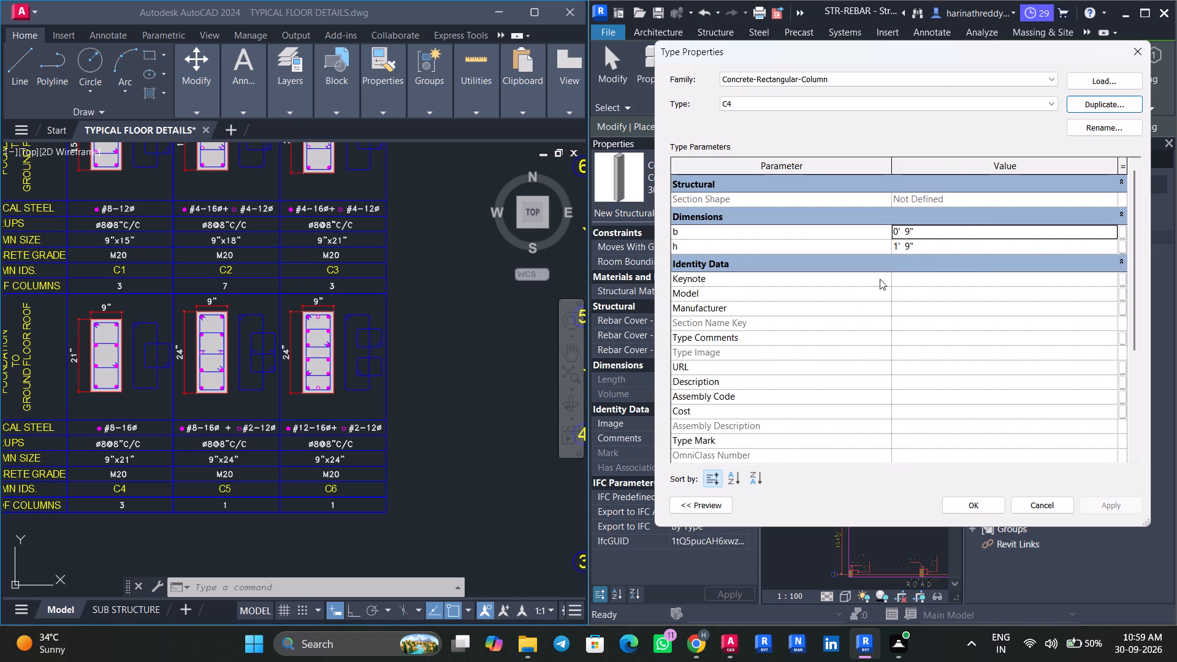
pyautogui.click(922, 251)
pyautogui.write('21"')
pyautogui.press('Return')
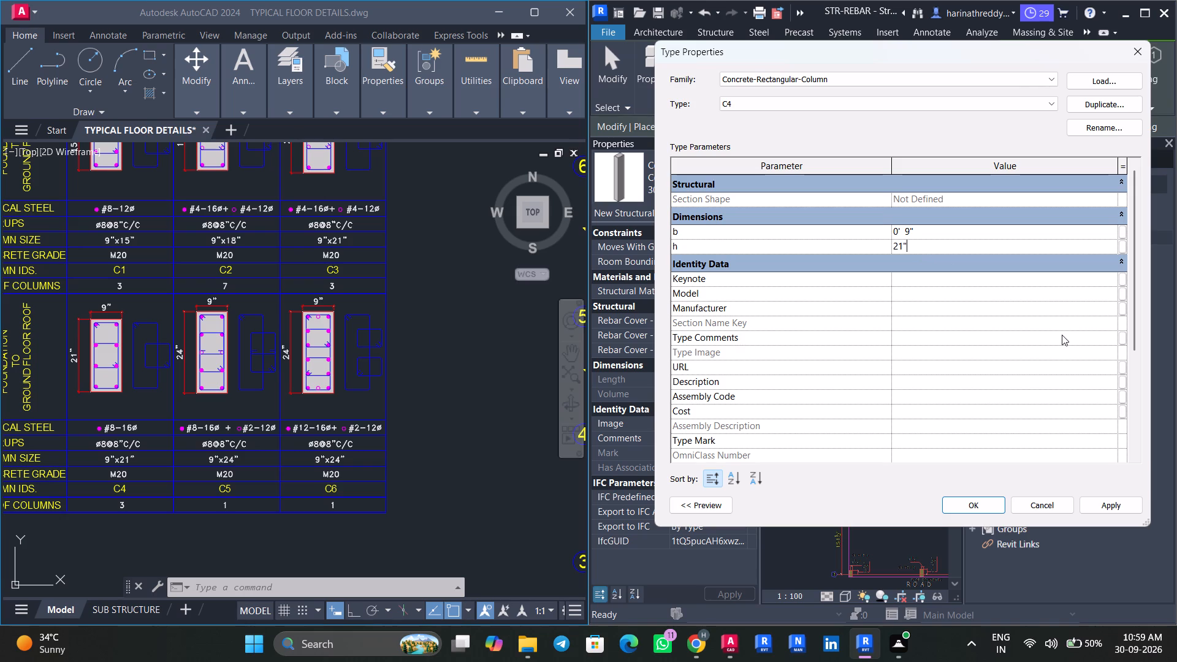
pyautogui.click(1122, 505)
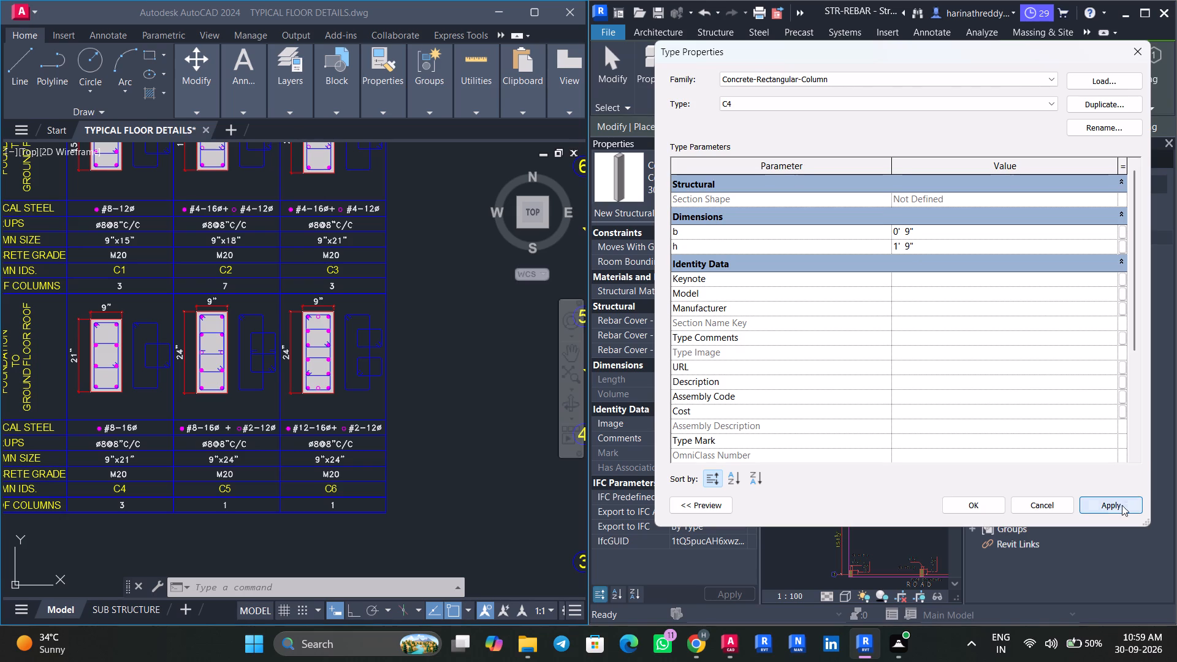
# Duplicate column type C4 as C5, set its h dimension to 24" and apply it.
pyautogui.click(1094, 110)
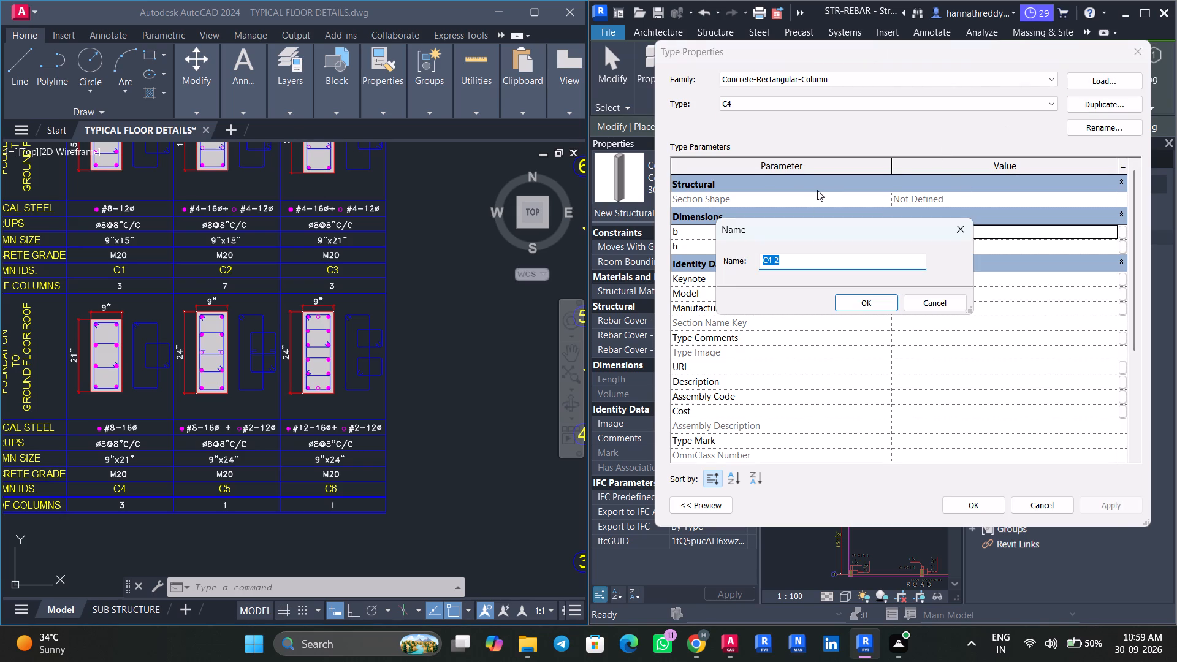
pyautogui.write('C5')
pyautogui.click(851, 307)
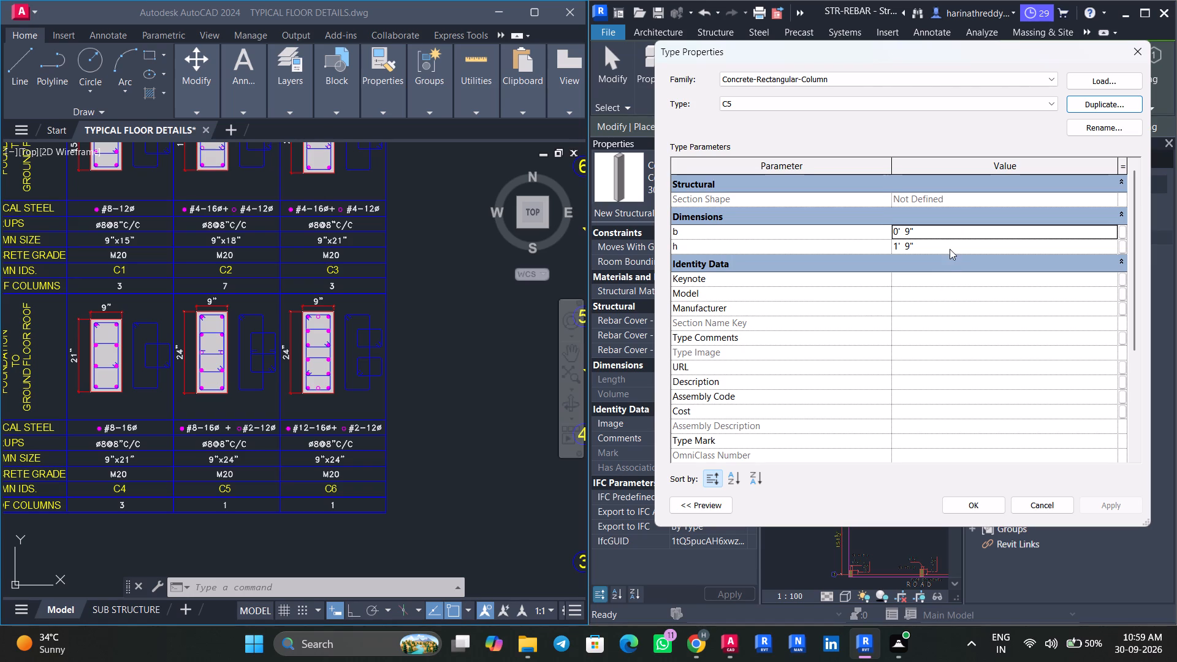
pyautogui.click(948, 245)
pyautogui.write('24"')
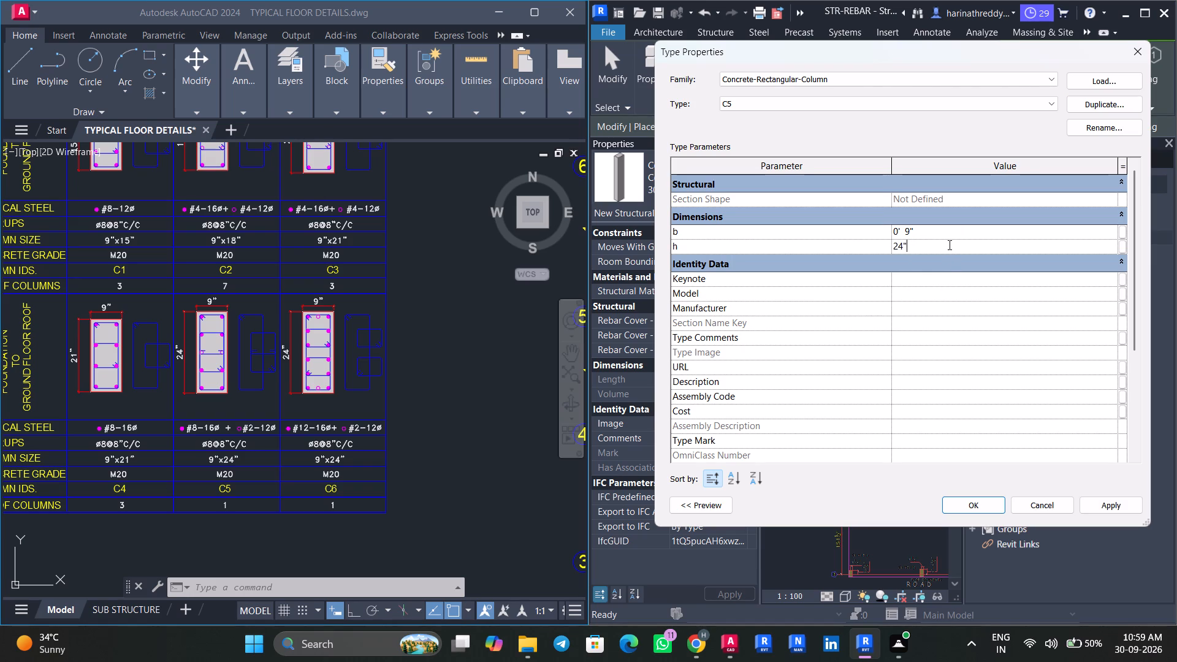
pyautogui.press('Return')
pyautogui.click(1095, 507)
# Duplicate column type C5 under the name 9".
pyautogui.click(1092, 108)
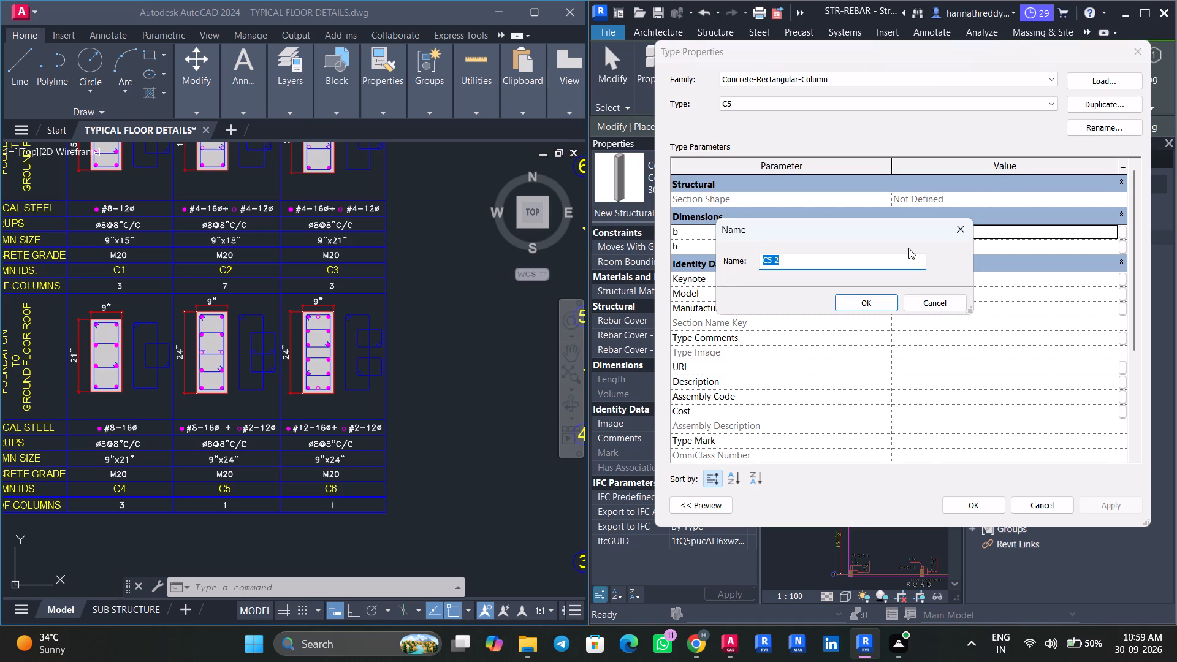
pyautogui.write('9"')
pyautogui.press('Return')
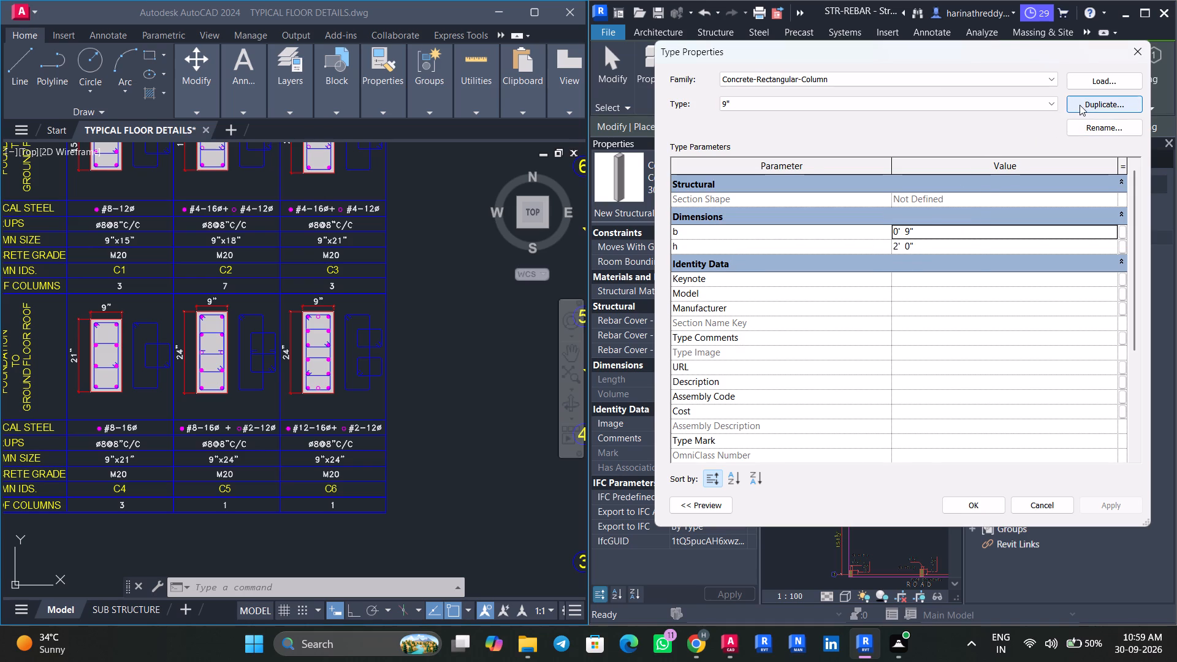
pyautogui.click(1061, 101)
pyautogui.click(1053, 102)
pyautogui.click(1048, 104)
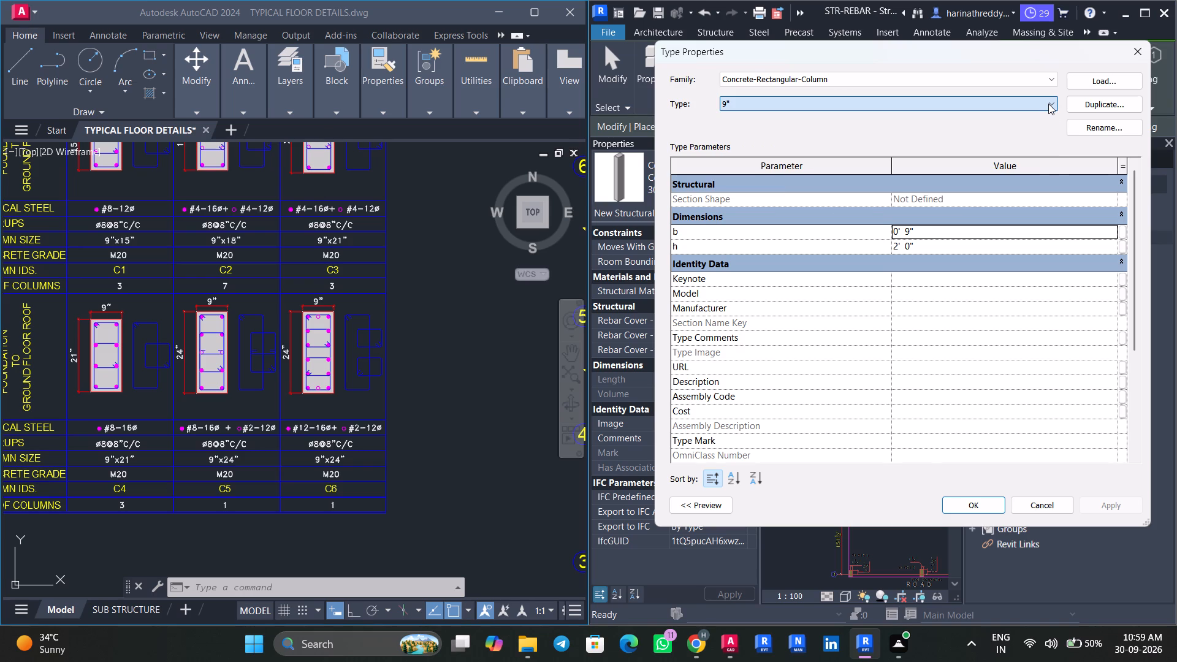
# Duplicate the 9" column type as C6, set its h dimension to 24" and close the type properties.
pyautogui.click(1096, 108)
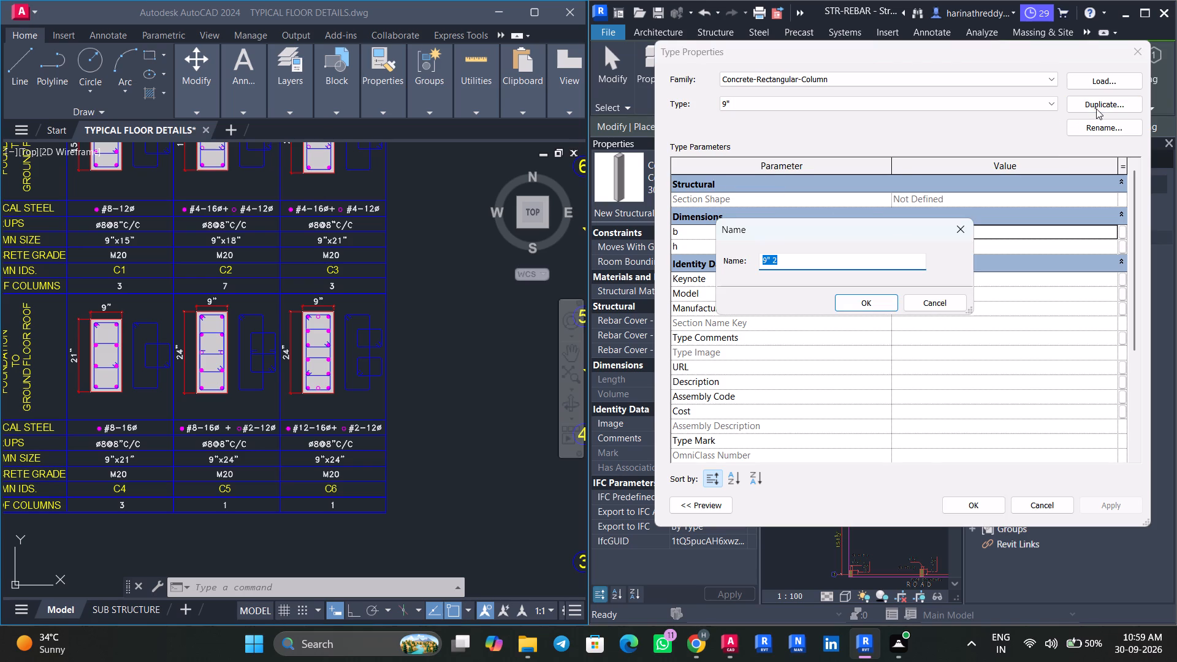
pyautogui.press('c')
pyautogui.press('6')
pyautogui.click(840, 302)
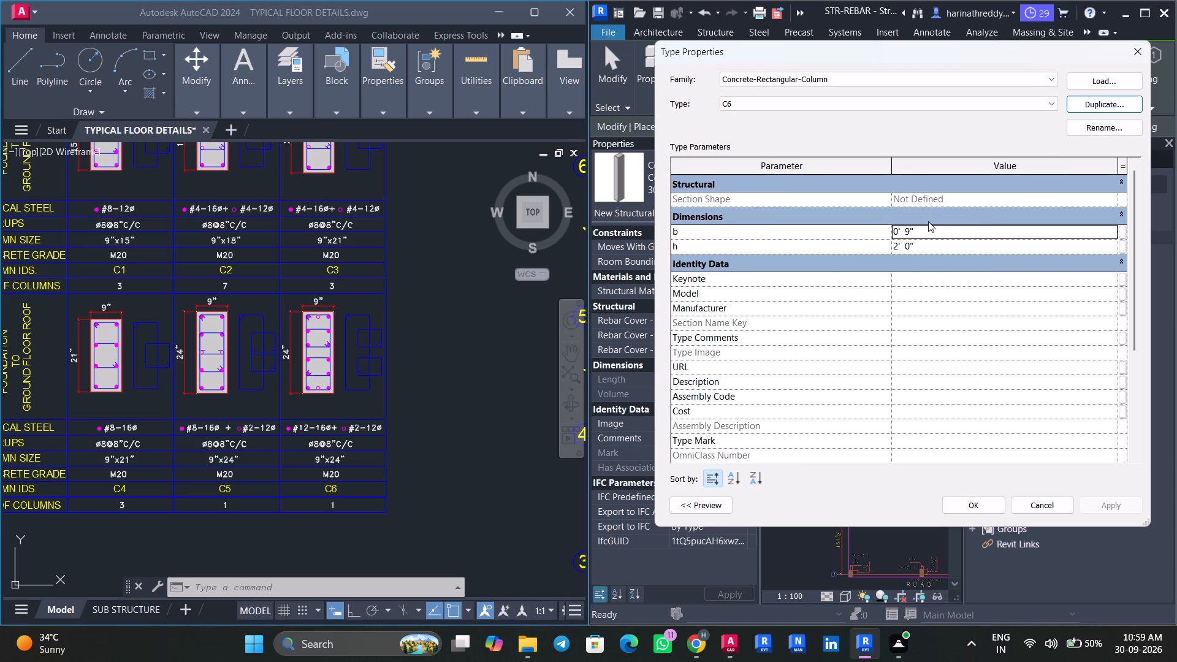
pyautogui.click(928, 251)
pyautogui.write('24"')
pyautogui.press('Return')
pyautogui.click(1096, 501)
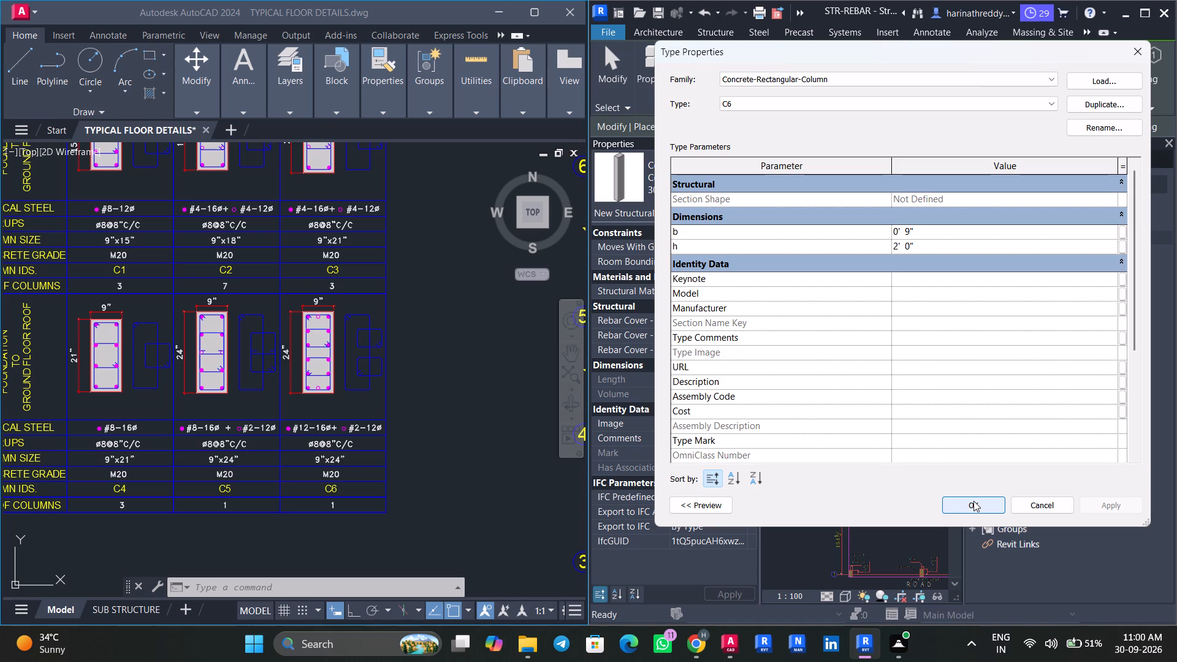
pyautogui.click(973, 501)
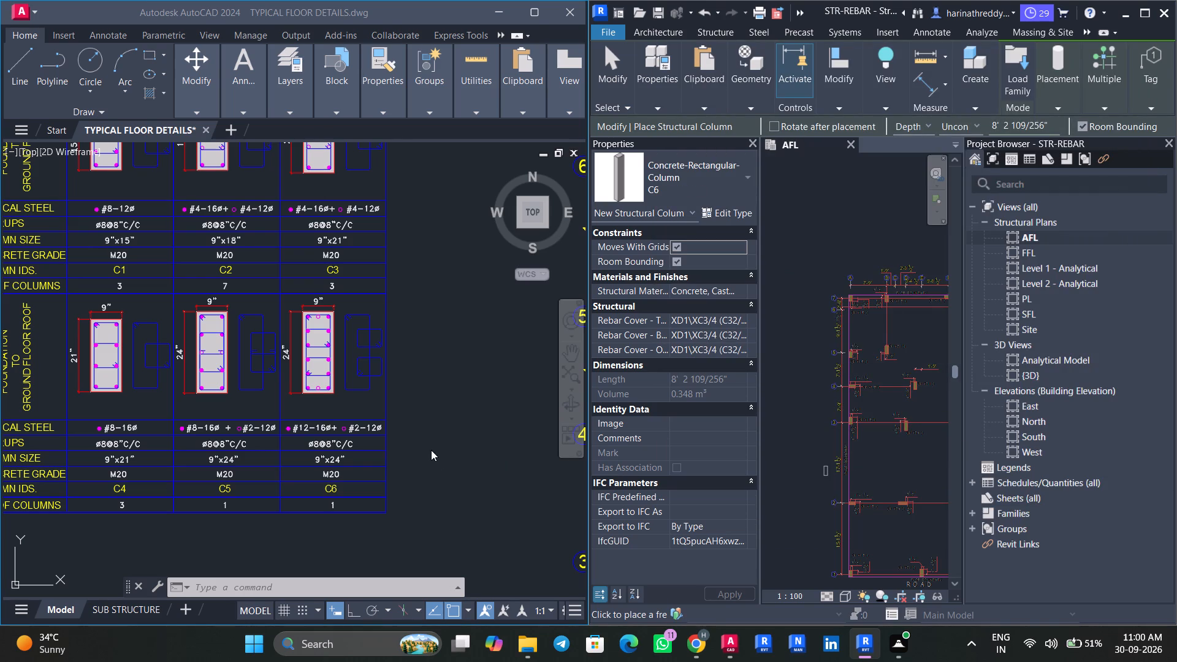
# Maximize the AutoCAD drawing and examine the column details table and the column and footing layout along the grids.
pyautogui.scroll(-1, 431, 452)
pyautogui.scroll(1, 431, 452)
pyautogui.moveTo(422, 464); pyautogui.dragTo(492, 573, button='middle')
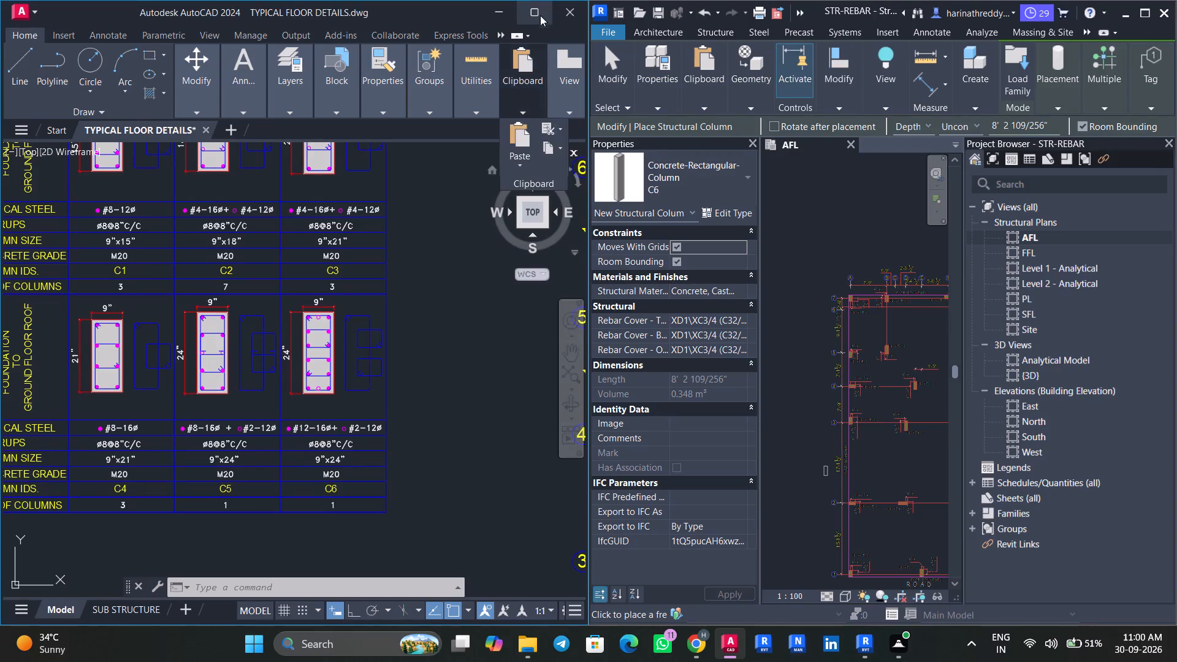
pyautogui.click(541, 11)
pyautogui.scroll(-4, 581, 340)
pyautogui.scroll(2, 422, 360)
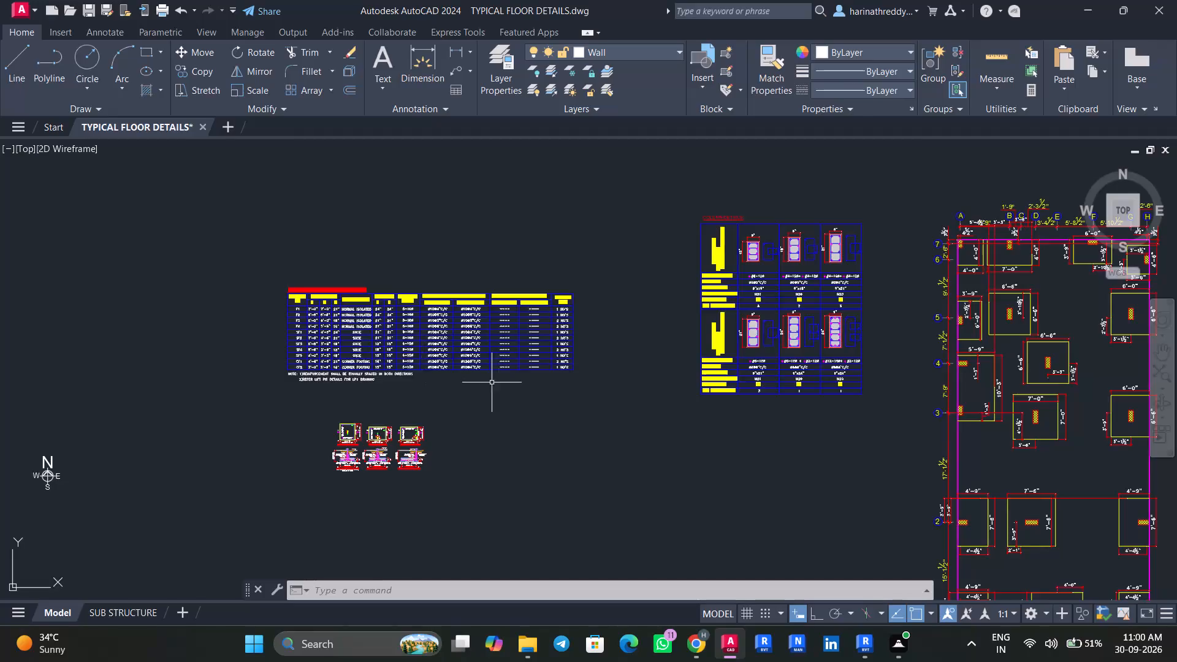
pyautogui.scroll(4, 582, 381)
pyautogui.moveTo(597, 376); pyautogui.dragTo(130, 569, button='middle')
pyautogui.scroll(-1, 140, 569)
pyautogui.scroll(1, 134, 569)
pyautogui.scroll(-3, 307, 520)
pyautogui.middleClick(385, 493)
pyautogui.scroll(1, 486, 399)
pyautogui.scroll(-2, 483, 441)
pyautogui.moveTo(660, 395); pyautogui.dragTo(484, 280, button='middle')
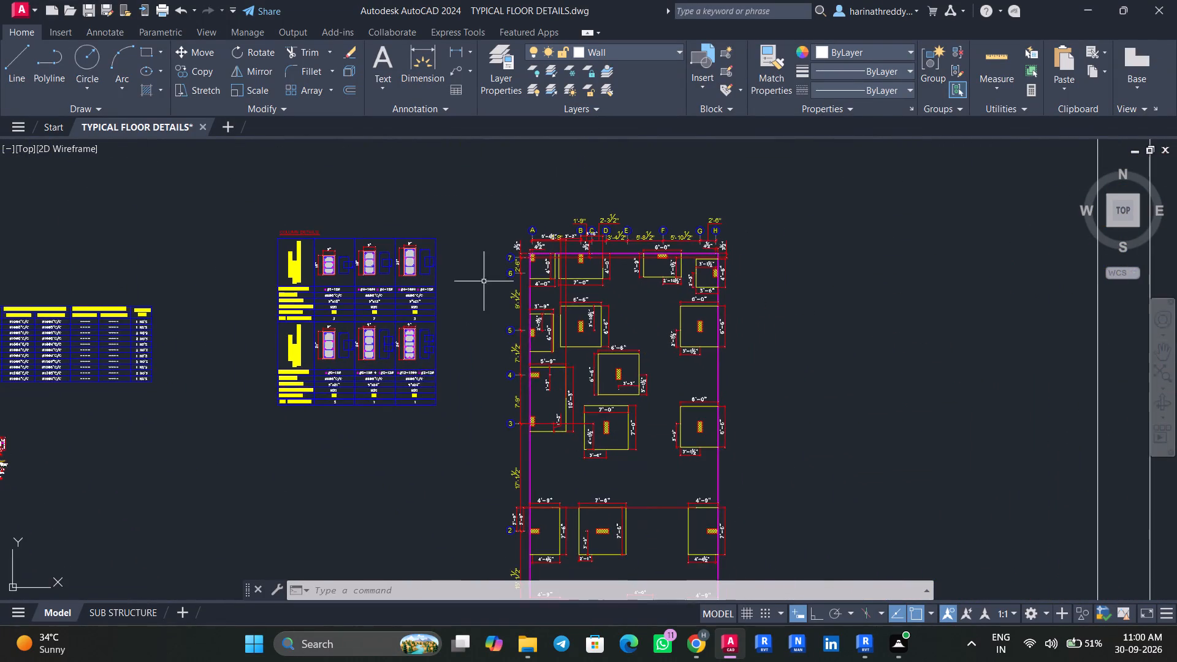
pyautogui.scroll(3, 622, 252)
pyautogui.scroll(-1, 559, 331)
pyautogui.moveTo(568, 348); pyautogui.dragTo(601, 313, button='middle')
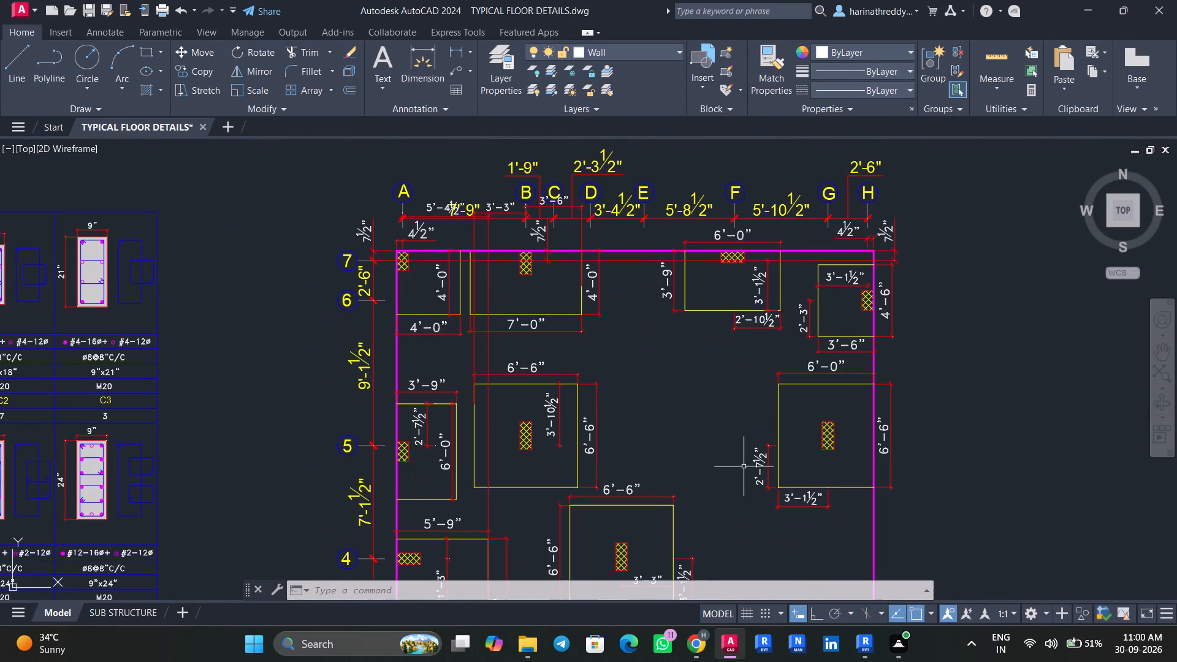
# Switch back to Revit and maximize its window on the AFL structural plan.
pyautogui.click(859, 650)
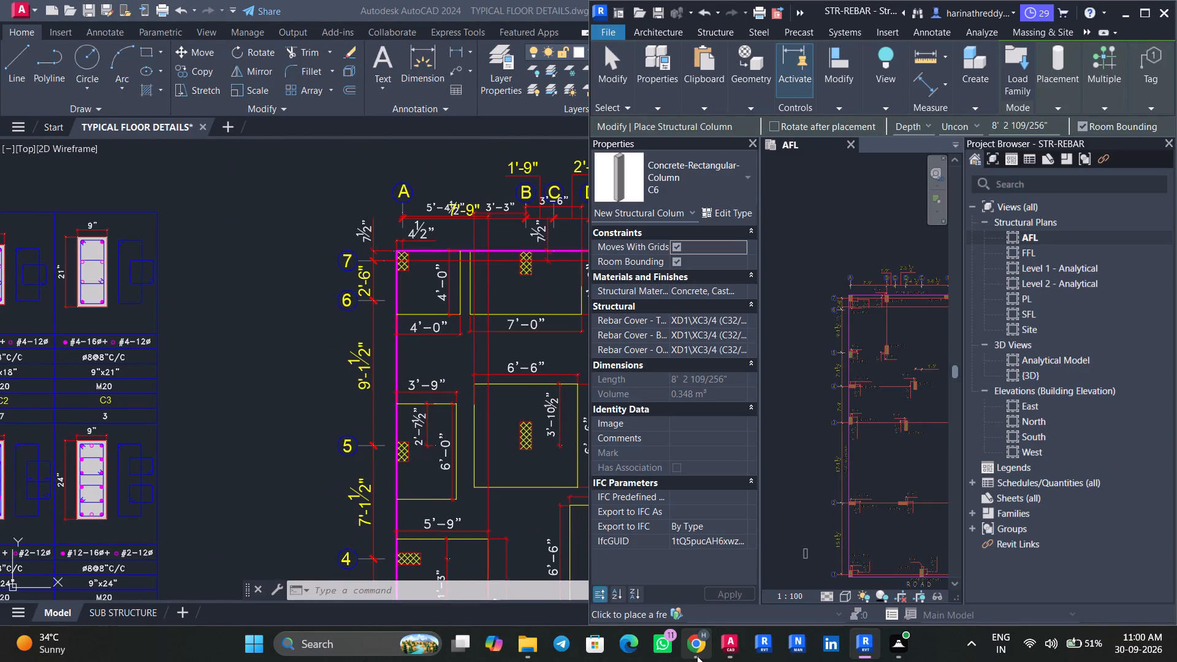
pyautogui.click(765, 512)
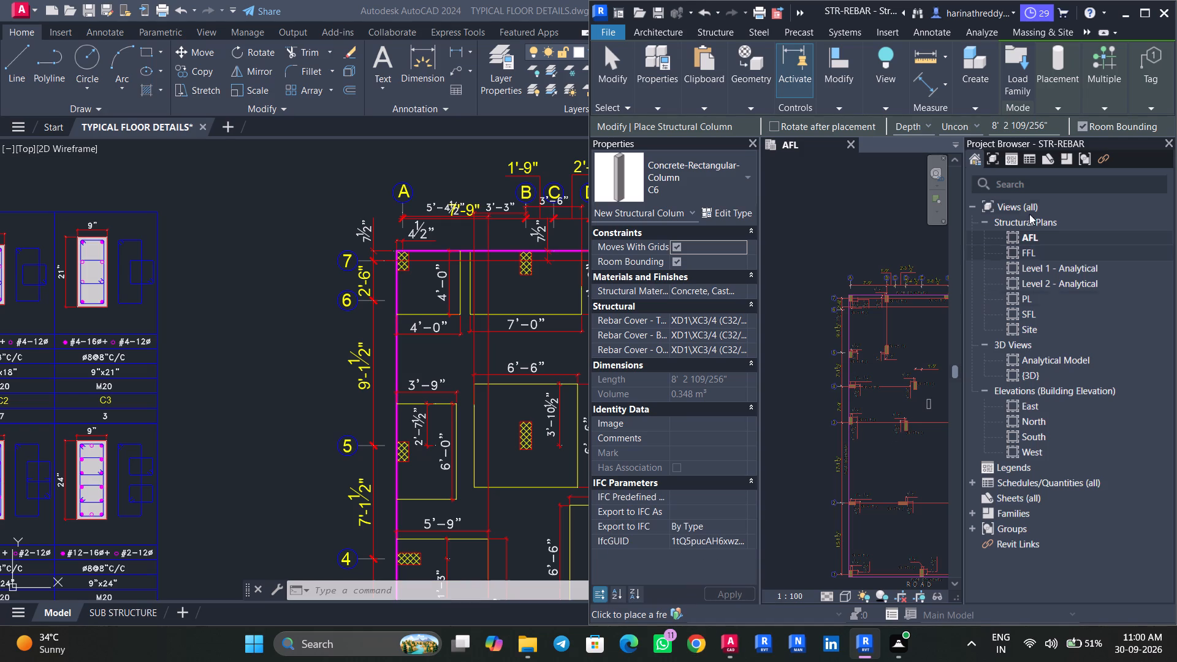
pyautogui.click(1140, 18)
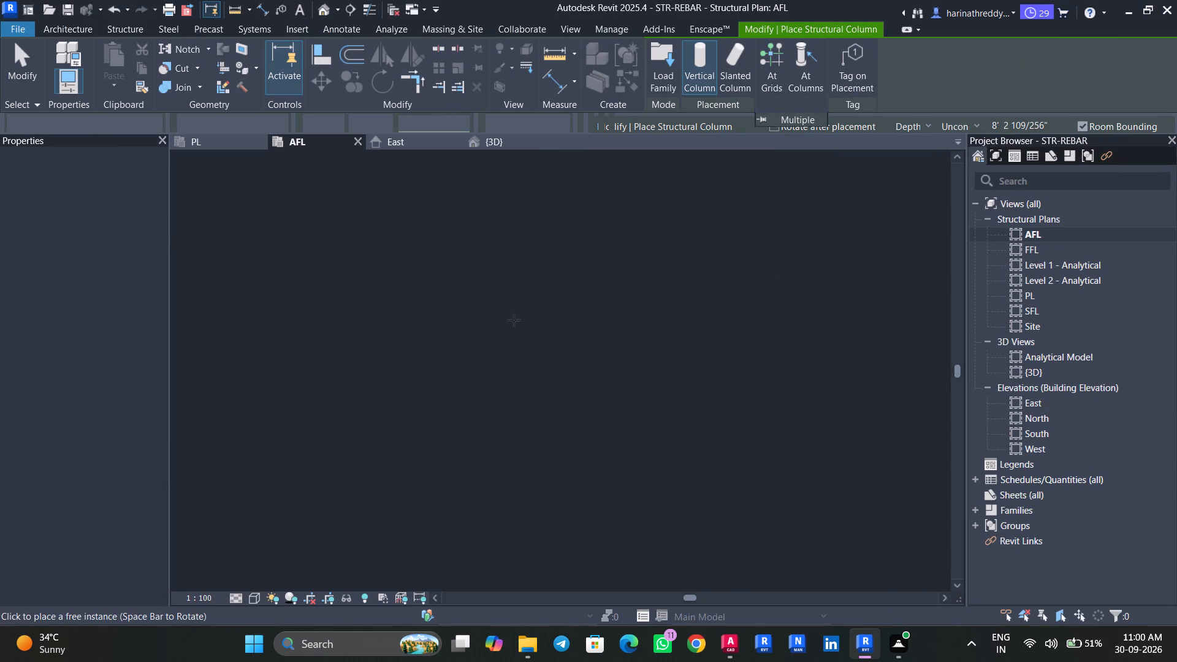
# Place a C1 structural column at the intersection of grids A and 7, with its height set up to level PL.
pyautogui.scroll(14, 481, 296)
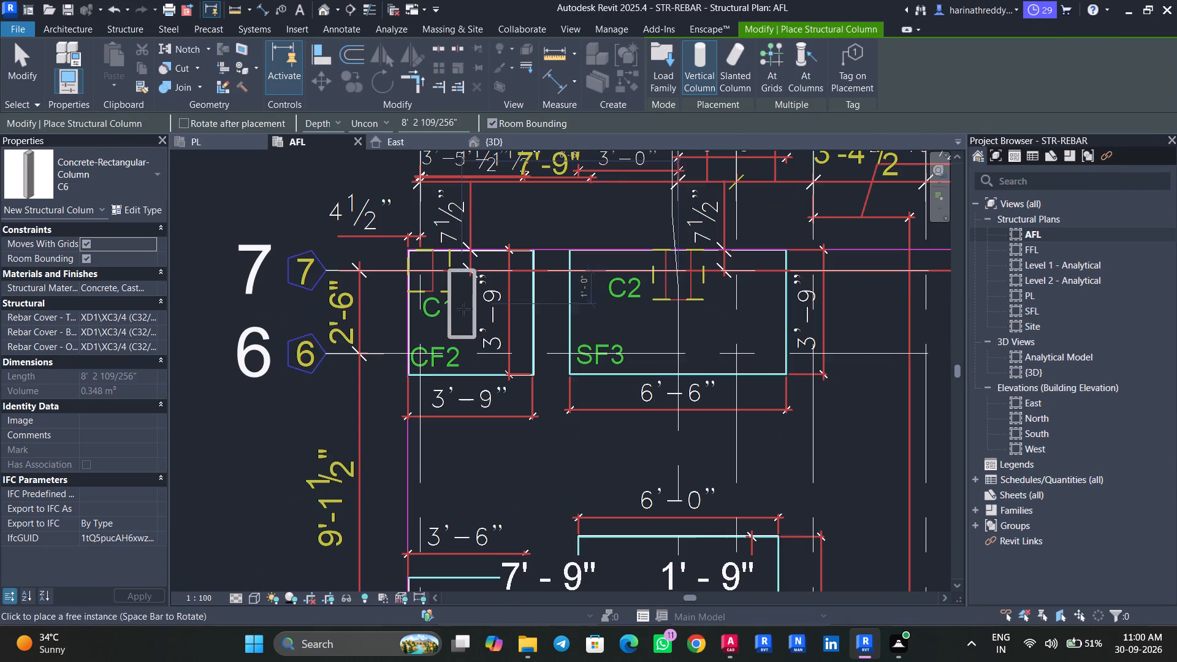
pyautogui.click(114, 197)
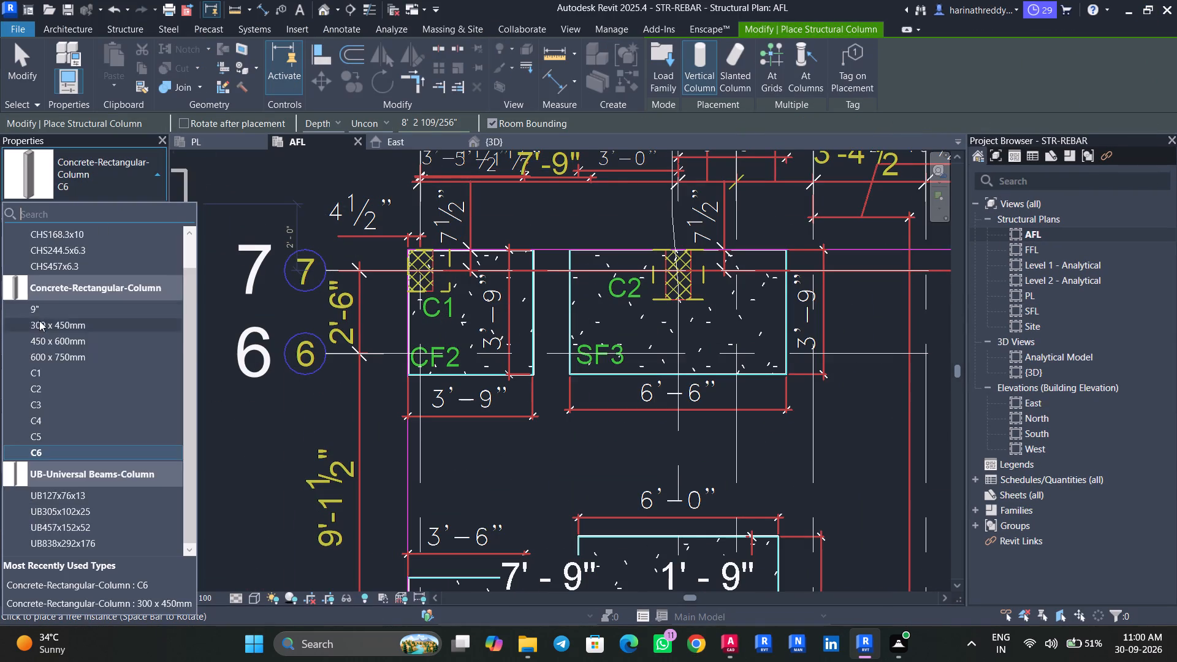
pyautogui.scroll(5, 40, 319)
pyautogui.click(40, 418)
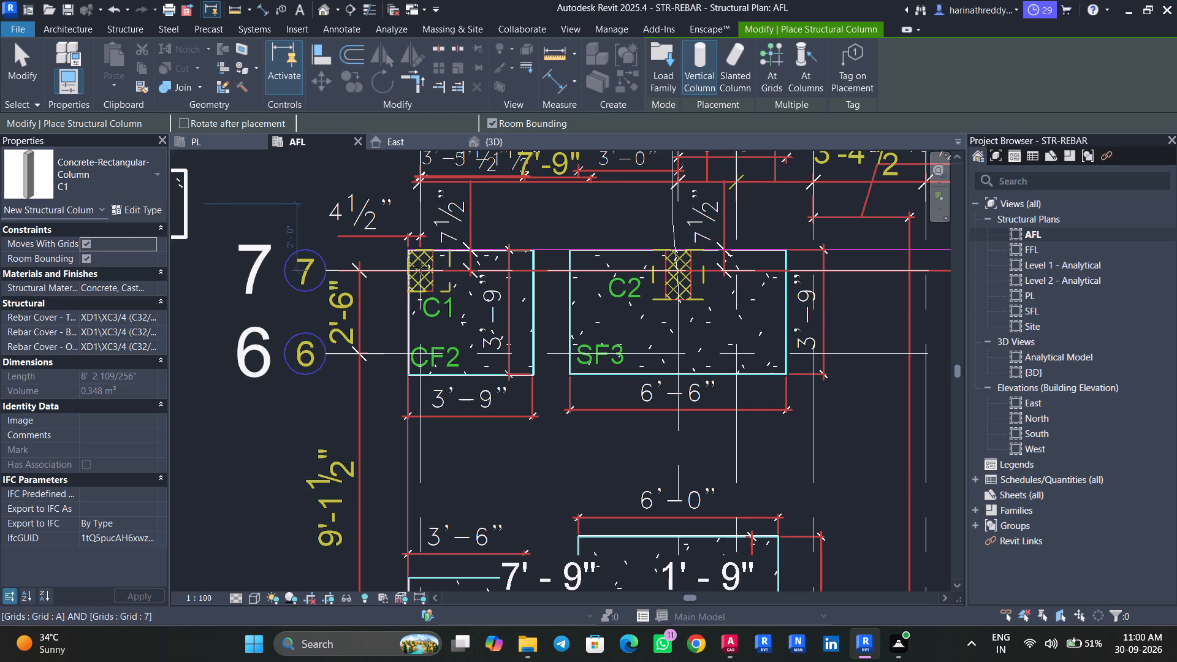
pyautogui.scroll(9, 421, 268)
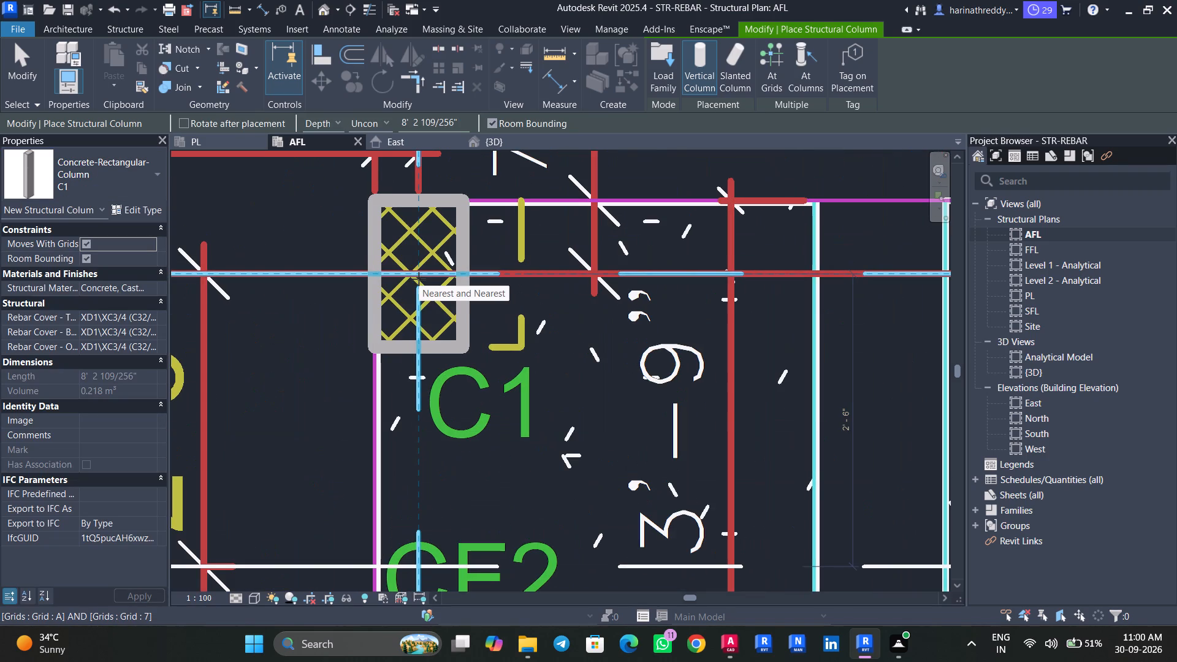
pyautogui.click(335, 113)
pyautogui.click(330, 121)
pyautogui.click(328, 146)
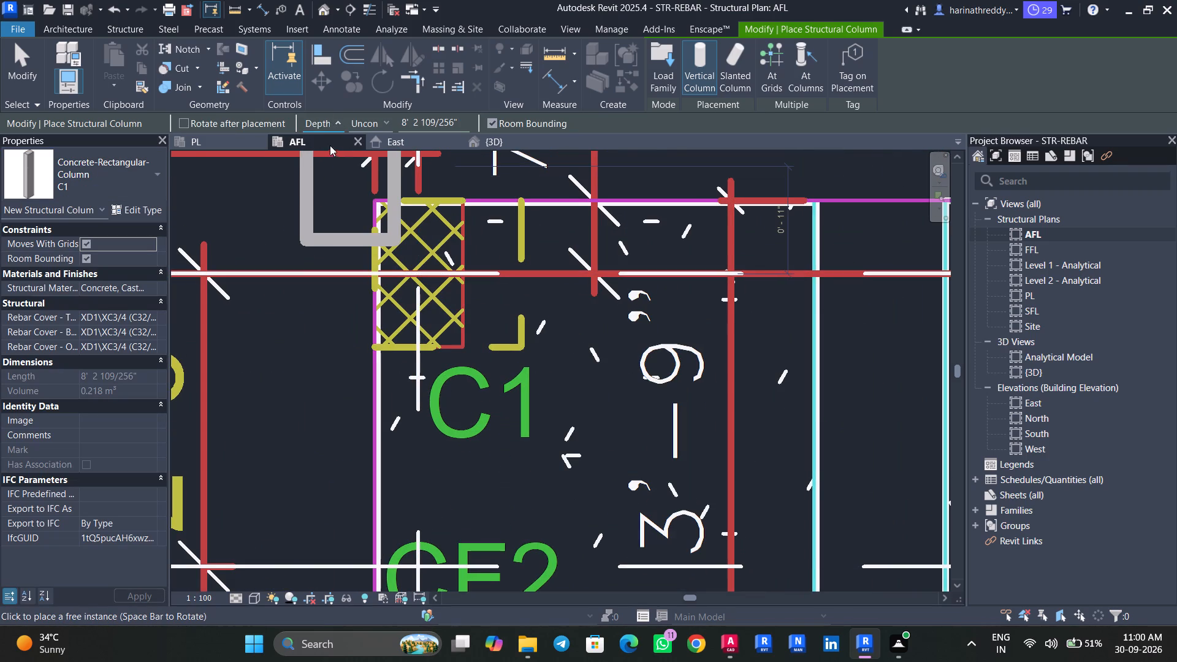
pyautogui.click(366, 118)
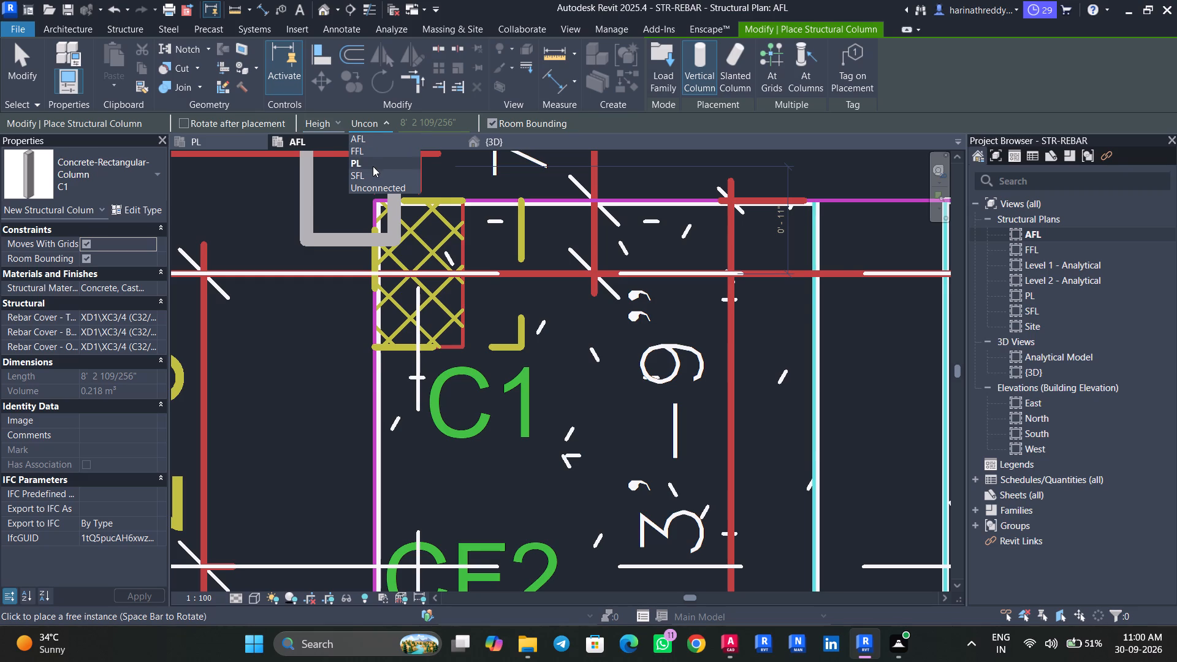
pyautogui.click(373, 166)
pyautogui.scroll(3, 426, 293)
pyautogui.scroll(-1, 425, 294)
pyautogui.moveTo(425, 294); pyautogui.dragTo(387, 439, button='middle')
pyautogui.scroll(1, 387, 439)
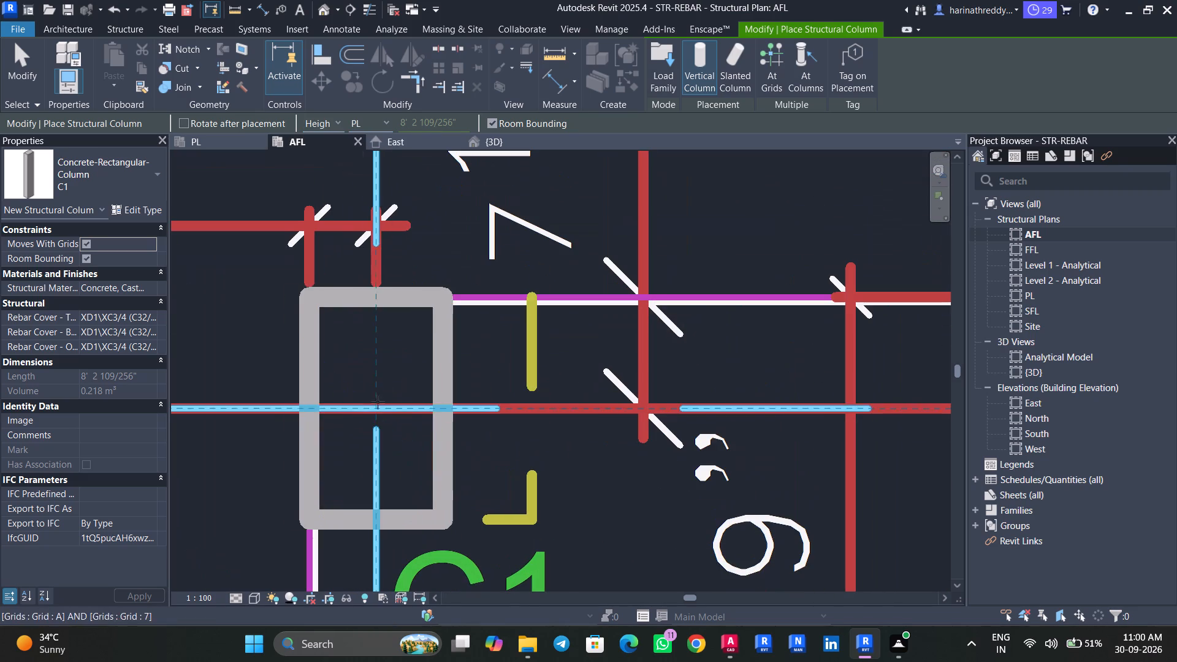
pyautogui.click(375, 411)
pyautogui.scroll(-7, 375, 411)
pyautogui.press('Escape')
pyautogui.press('Escape')
pyautogui.press('Escape')
pyautogui.press('Escape')
pyautogui.press('Escape')
pyautogui.click(364, 454)
pyautogui.press('Escape')
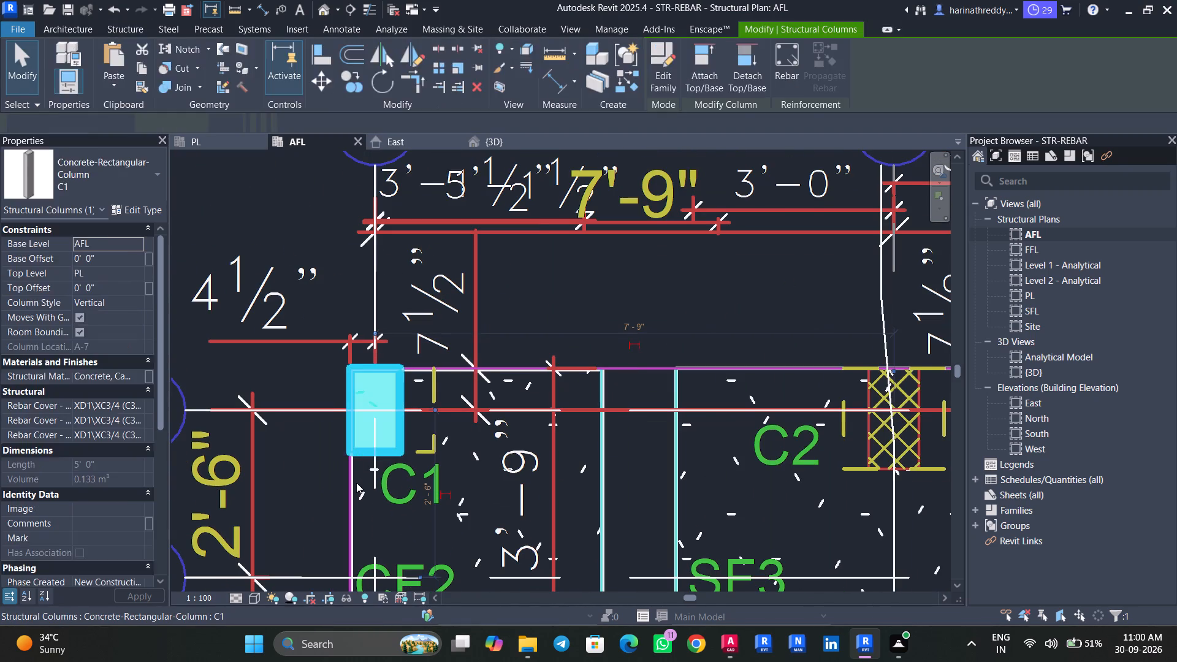
# Align the C1 column's outer face along grid A with the matching outer edge of the CF2 footing.
pyautogui.click(354, 484)
pyautogui.press('Escape')
pyautogui.press('Escape')
pyautogui.click(371, 457)
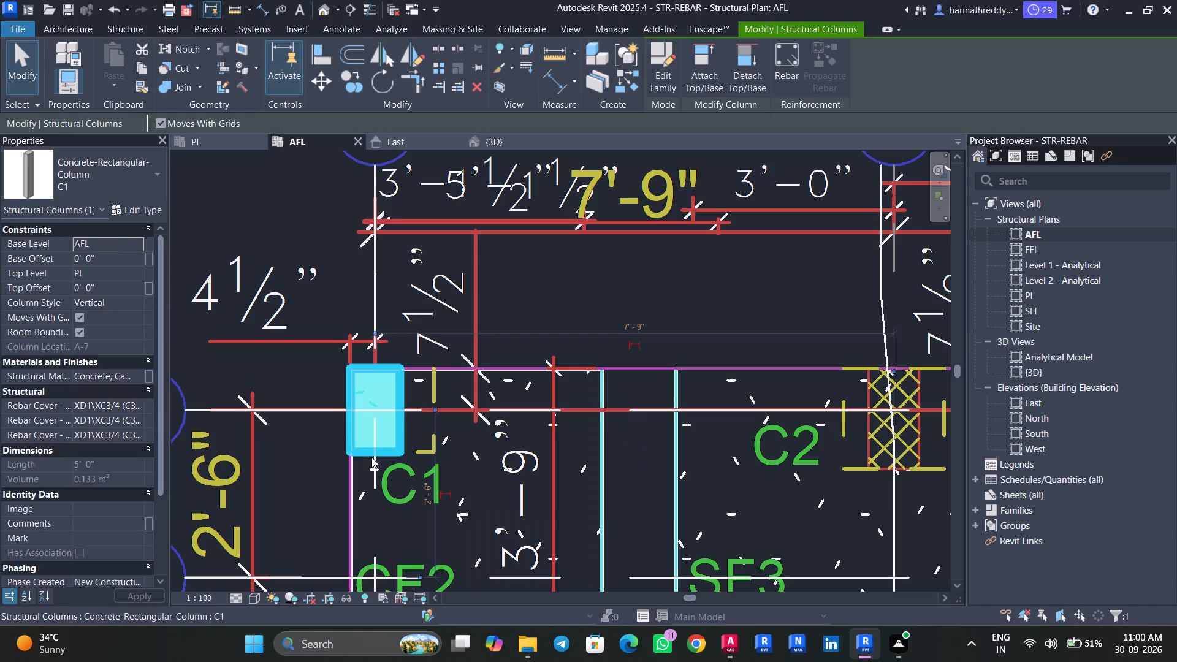
pyautogui.scroll(3, 371, 457)
pyautogui.click(368, 10)
pyautogui.press('Escape')
pyautogui.press('Escape')
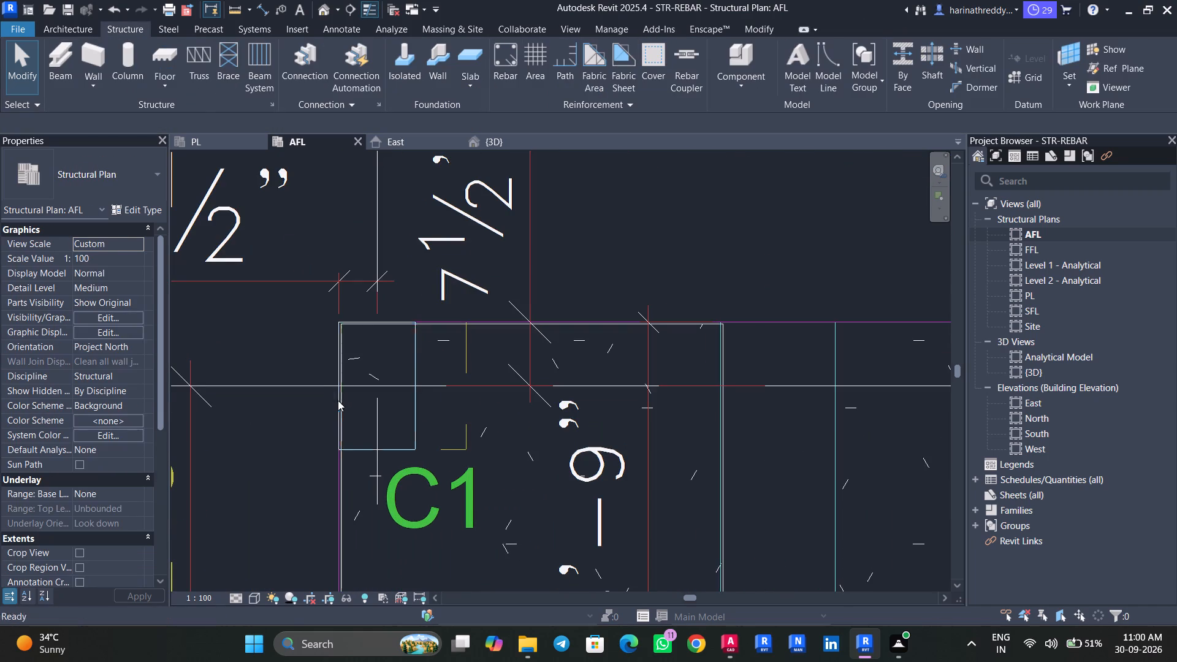
pyautogui.click(338, 404)
pyautogui.press('Escape')
pyautogui.scroll(4, 316, 386)
pyautogui.press('Escape')
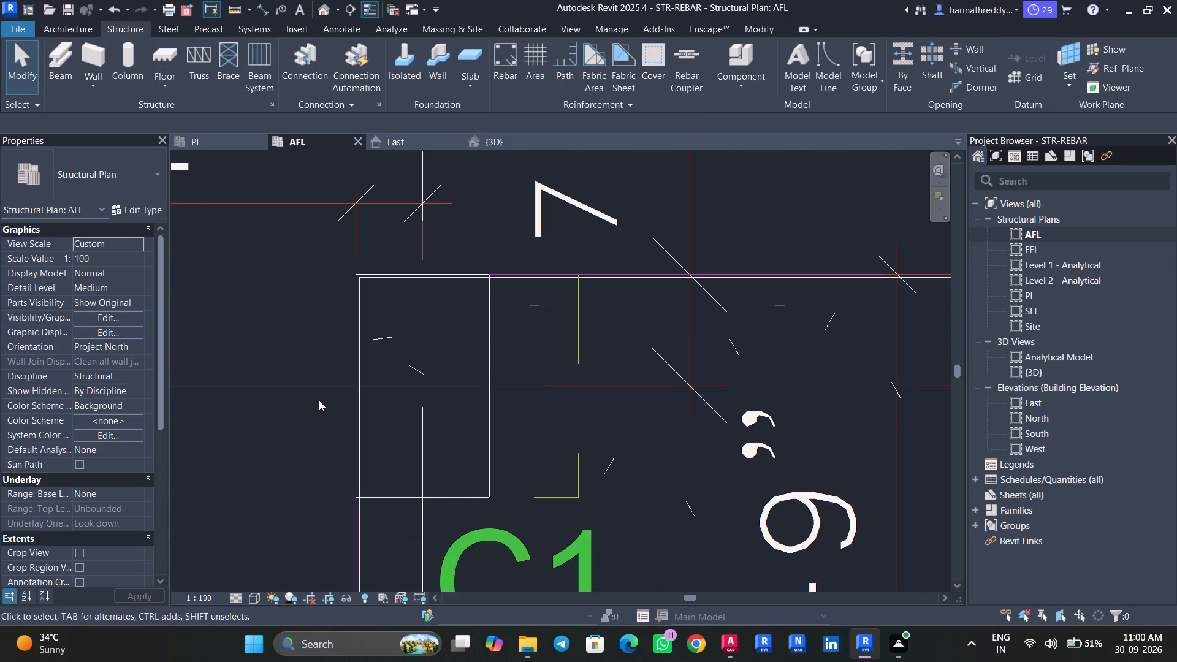
pyautogui.write('AL')
pyautogui.scroll(3, 363, 352)
pyautogui.click(364, 351)
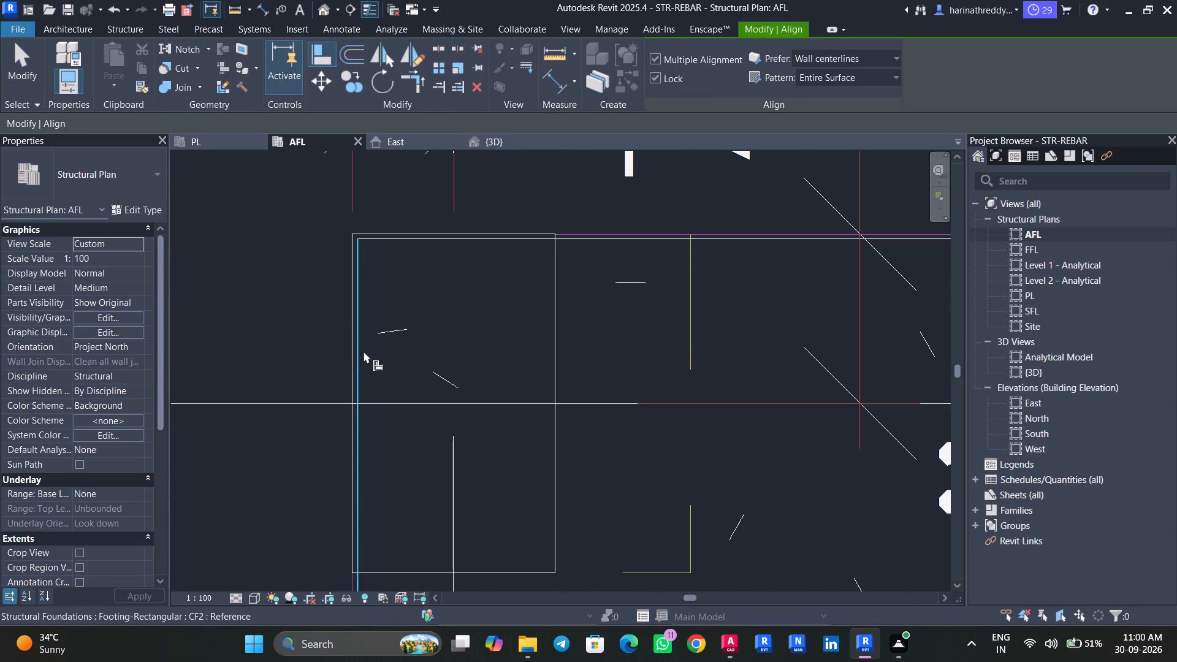
pyautogui.click(348, 364)
# Align the C1 column's outer face along grid 7 with the matching outer edge of the CF2 footing.
pyautogui.click(436, 242)
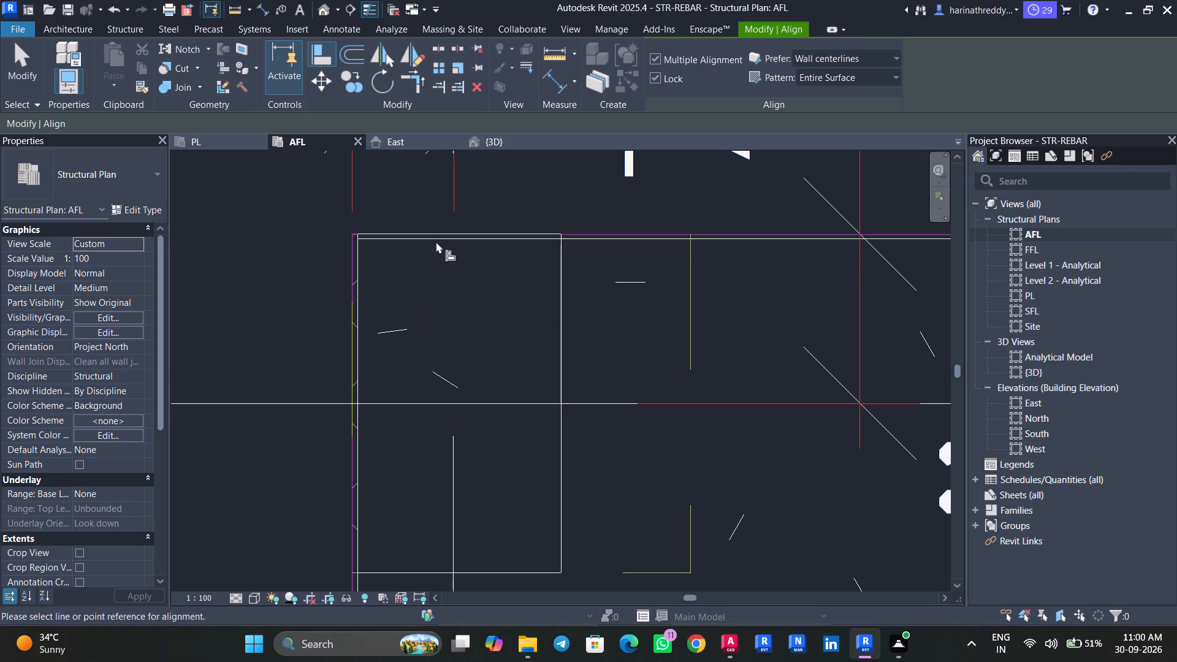
pyautogui.scroll(3, 446, 240)
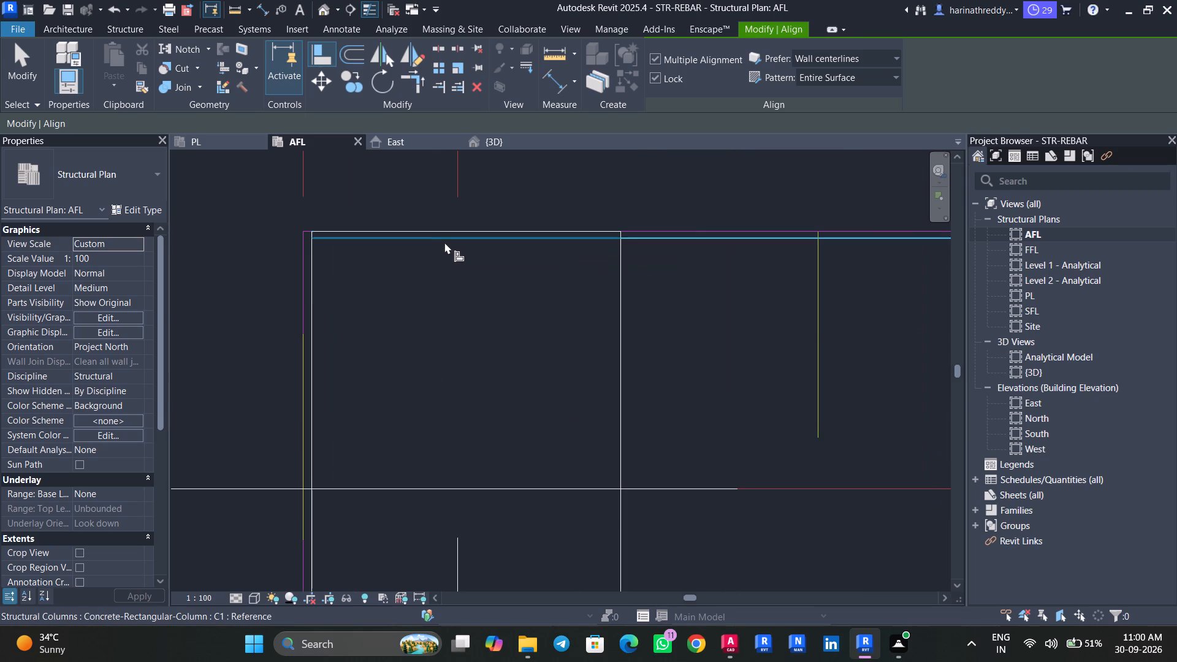
pyautogui.press('`')
pyautogui.click(455, 237)
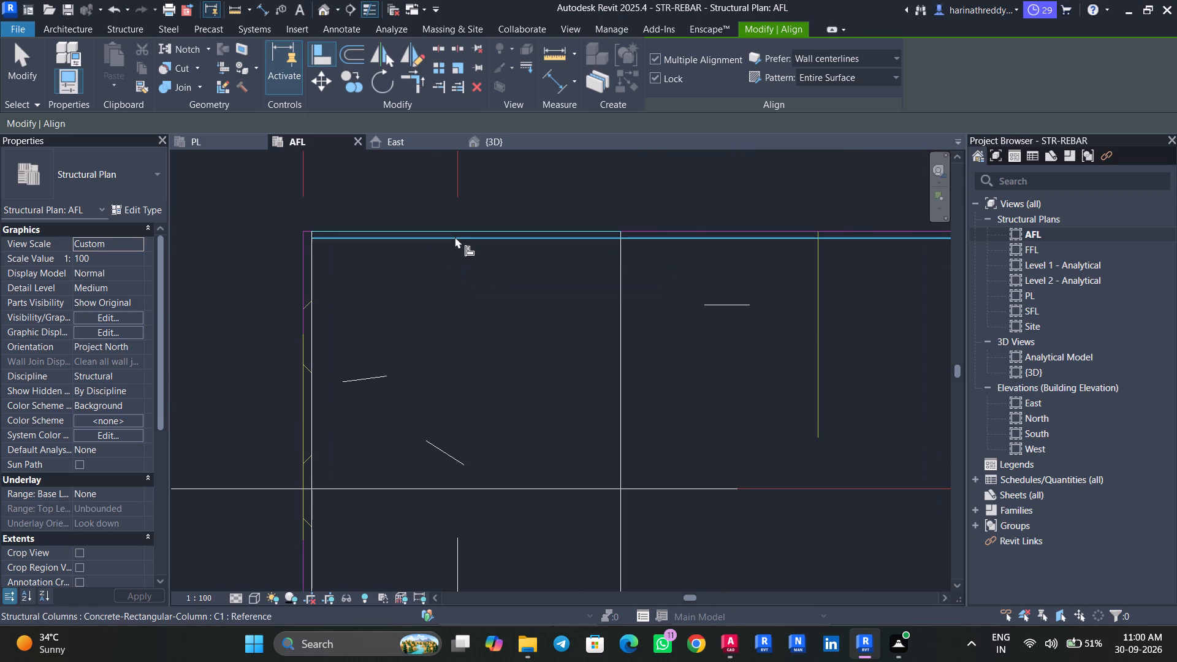
pyautogui.press('Escape')
pyautogui.press('Return')
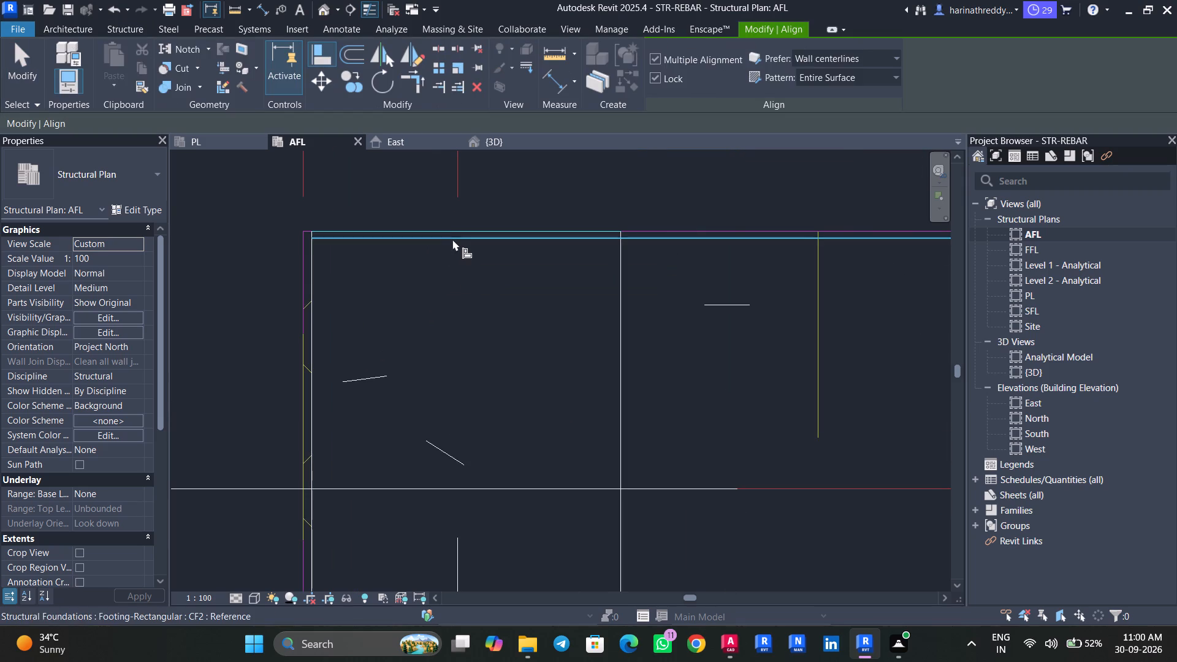
pyautogui.click(452, 239)
pyautogui.click(454, 234)
pyautogui.press('Escape')
pyautogui.press('Escape')
pyautogui.press('Escape')
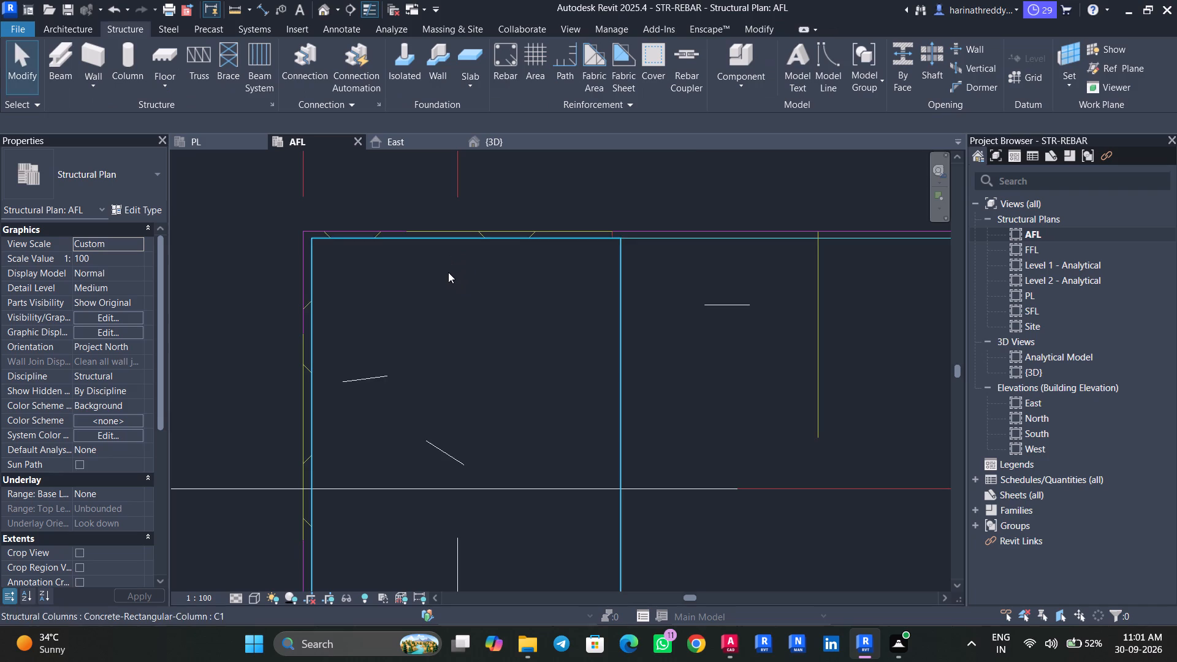
pyautogui.scroll(-3, 448, 272)
pyautogui.click(467, 289)
pyautogui.press('Escape')
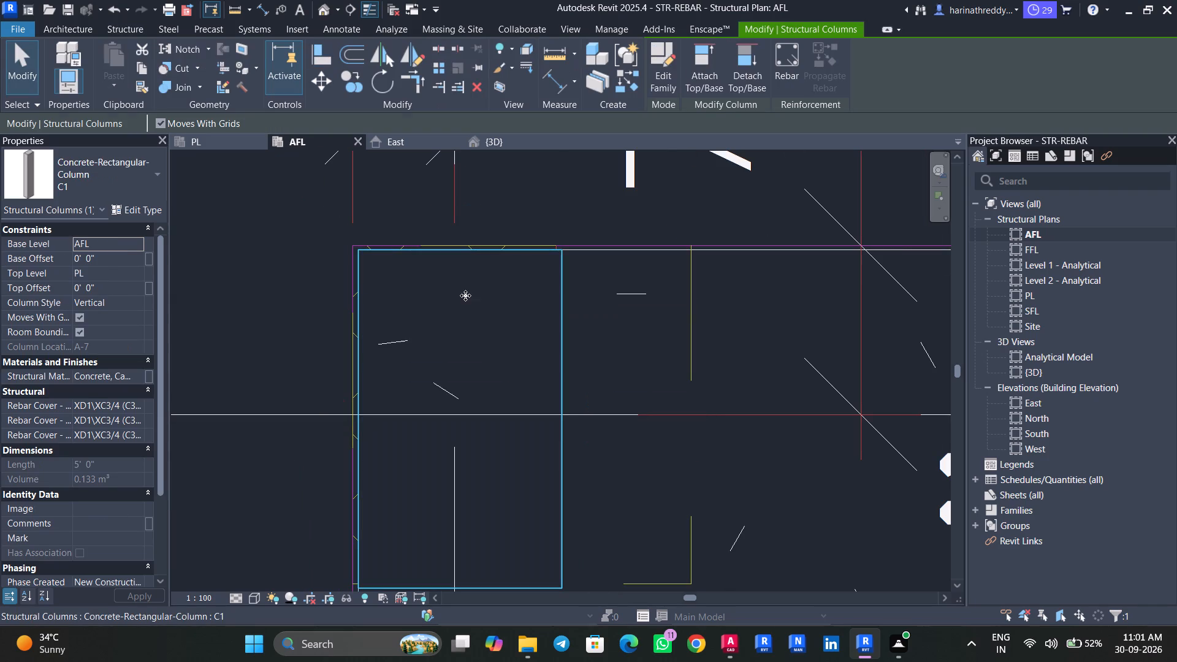
pyautogui.press('Escape')
# Inspect the C1 column on its footing in the 3D view, and return to the AFL plan.
pyautogui.click(495, 145)
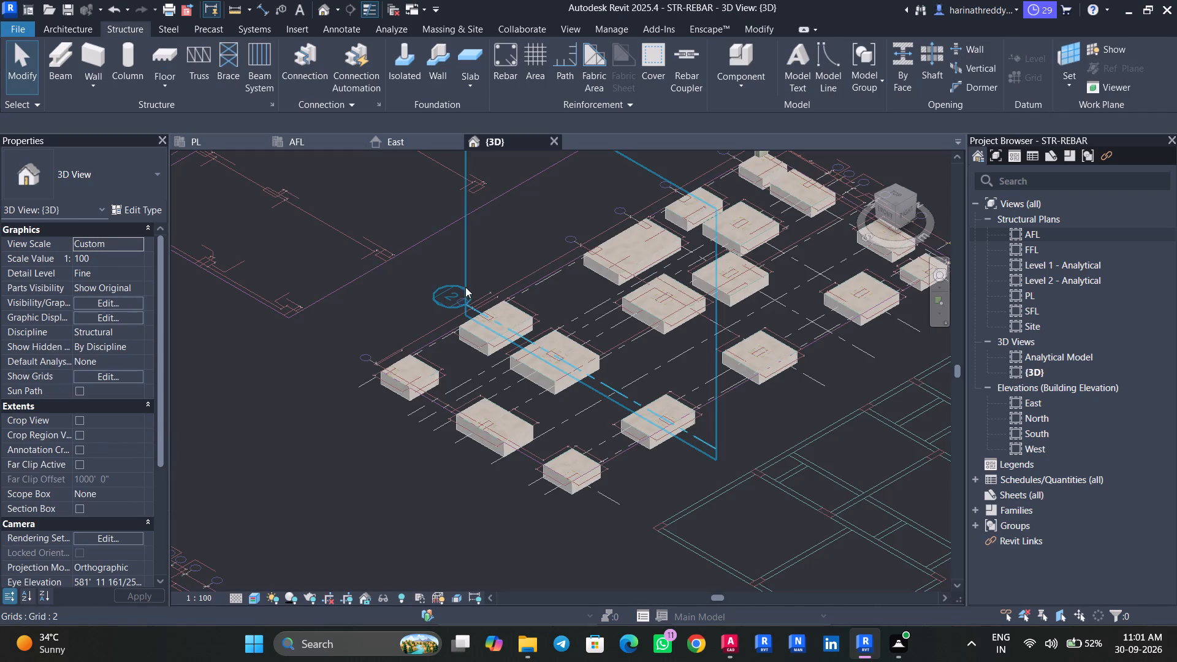
pyautogui.moveTo(345, 440); pyautogui.dragTo(253, 533, button='middle')
pyautogui.scroll(3, 627, 246)
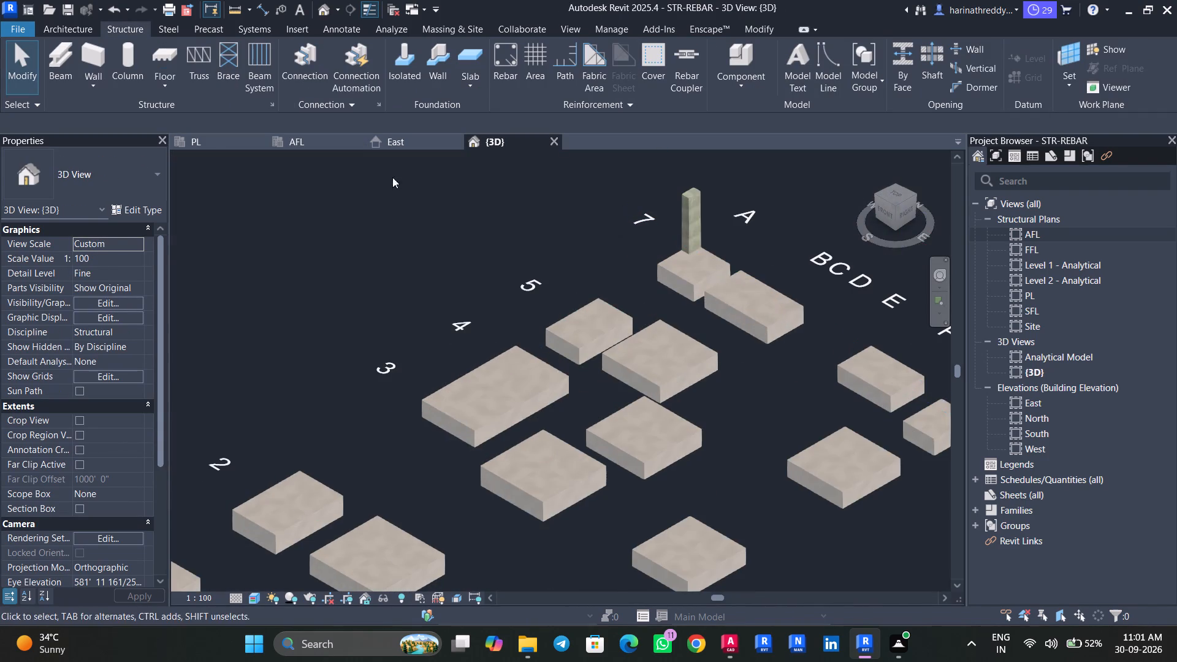
pyautogui.click(292, 145)
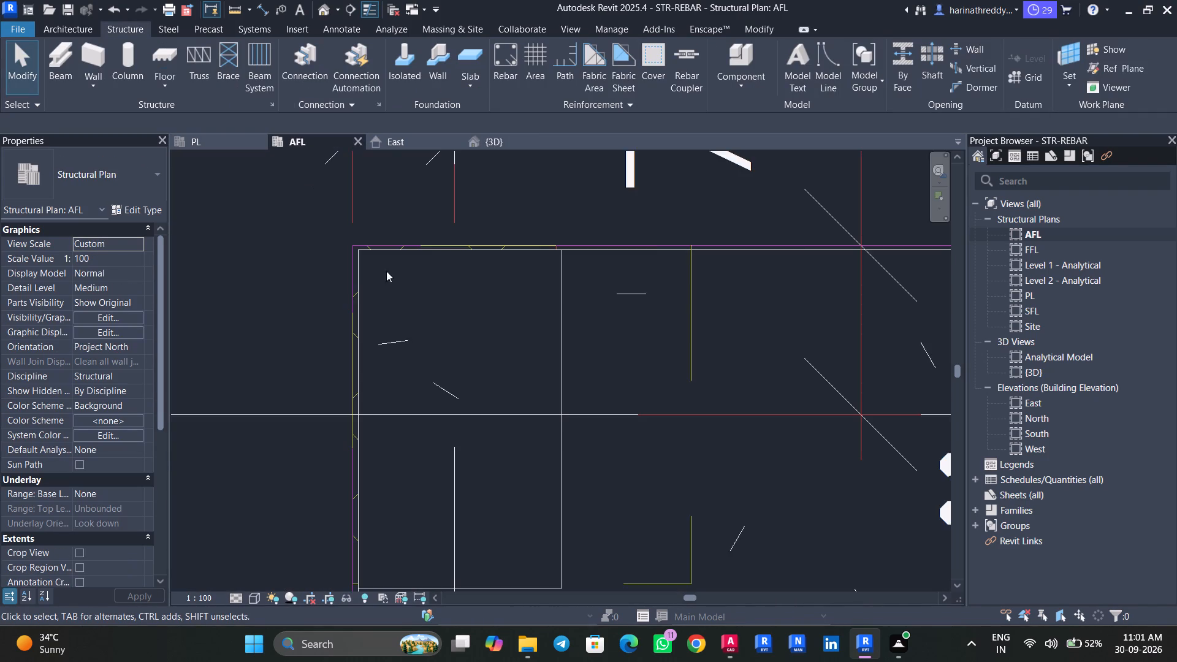
# Place a C2 structural column over its hatched outline on the SF3 footing at grid B, with its height up to PL.
pyautogui.scroll(-3, 422, 341)
pyautogui.scroll(1, 422, 341)
pyautogui.scroll(-11, 422, 341)
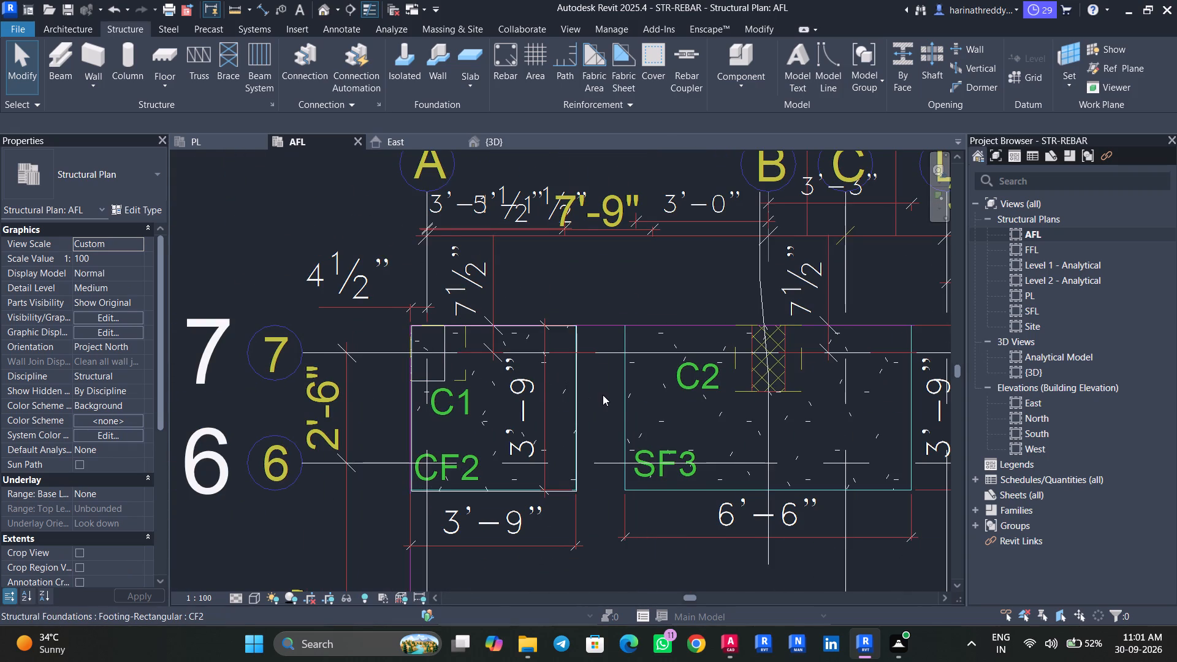
pyautogui.moveTo(603, 395); pyautogui.dragTo(415, 356, button='middle')
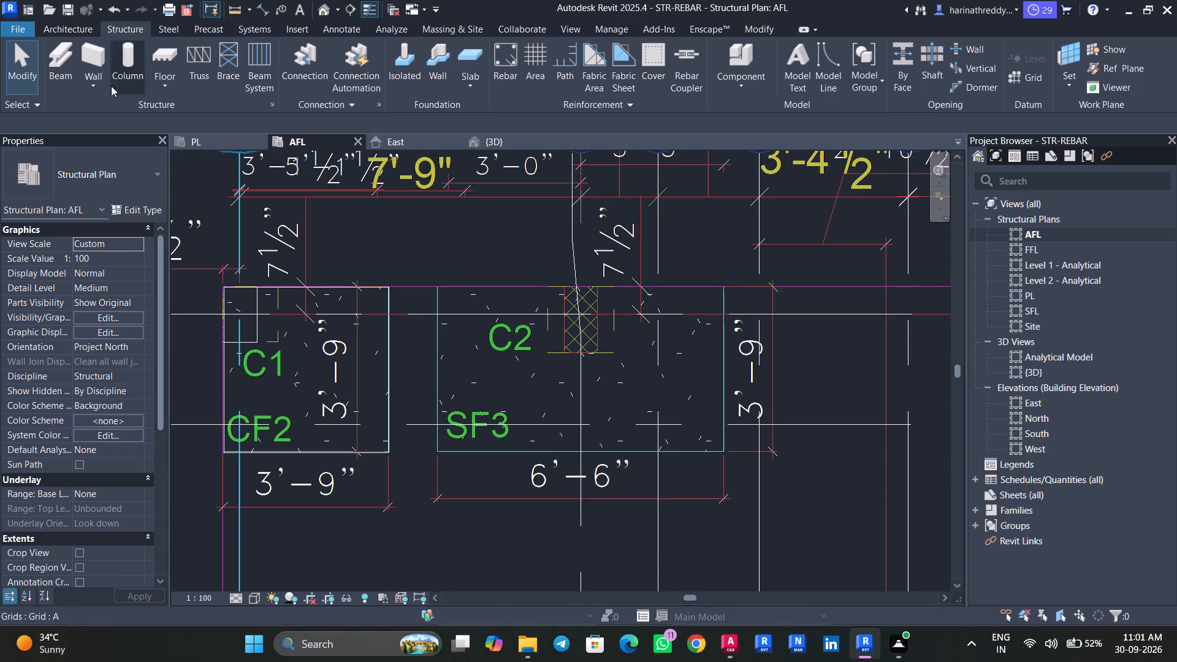
pyautogui.click(106, 79)
pyautogui.press('Escape')
pyautogui.click(126, 75)
pyautogui.click(86, 181)
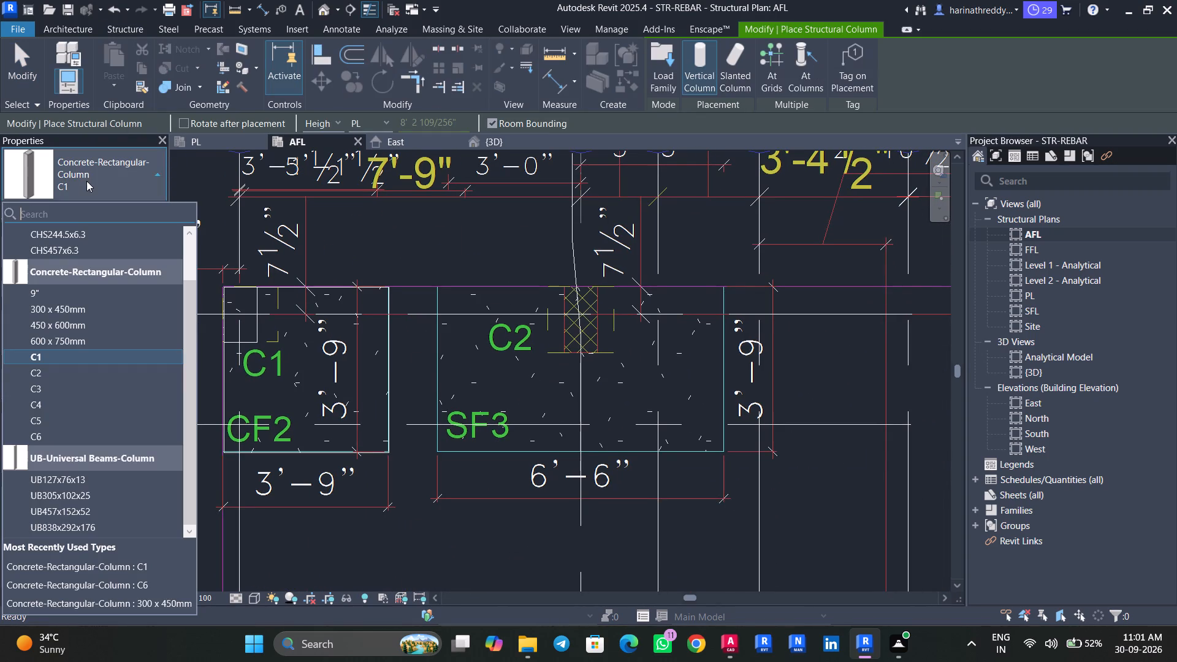
pyautogui.click(69, 376)
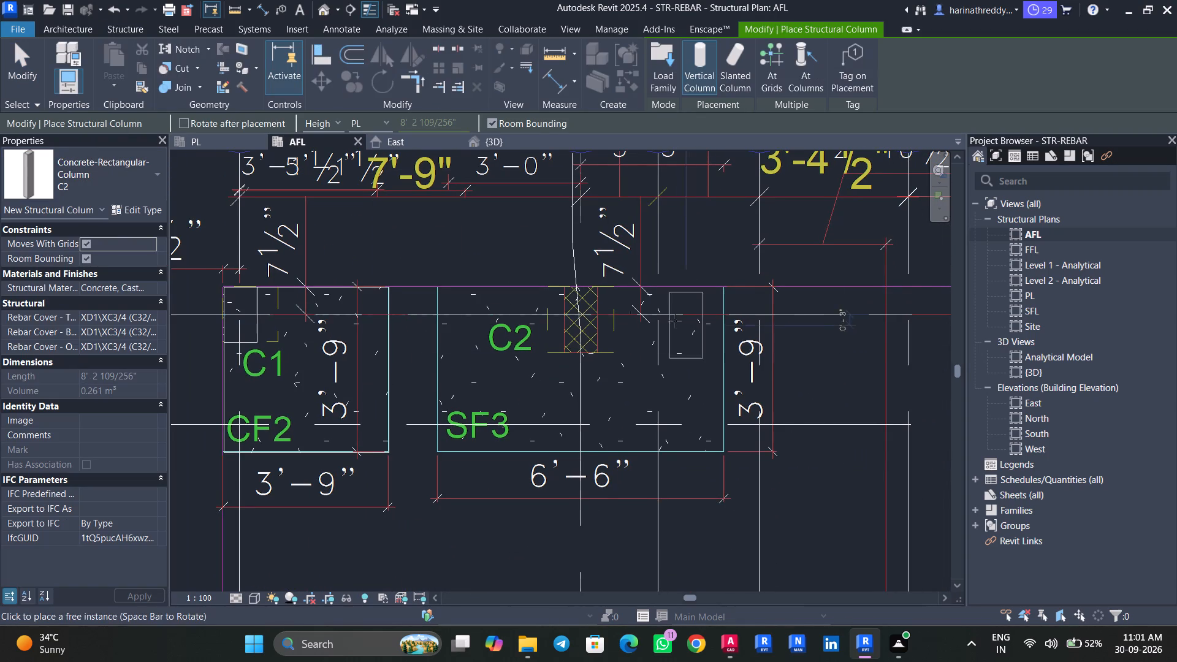
pyautogui.scroll(9, 588, 312)
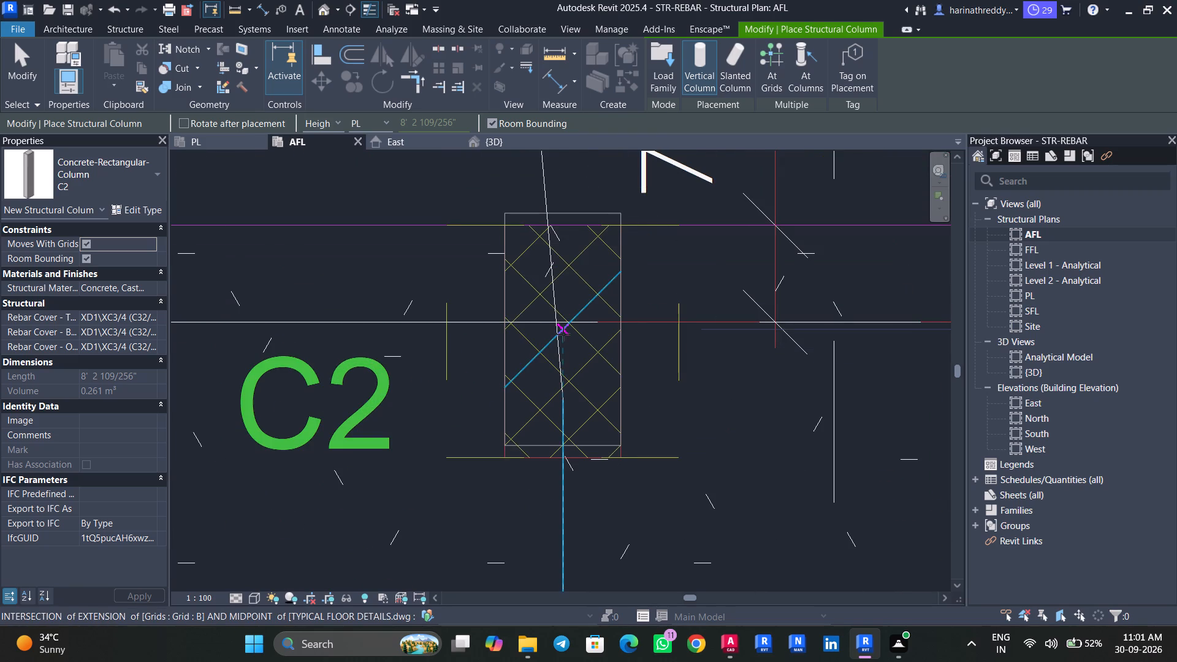
pyautogui.scroll(3, 564, 333)
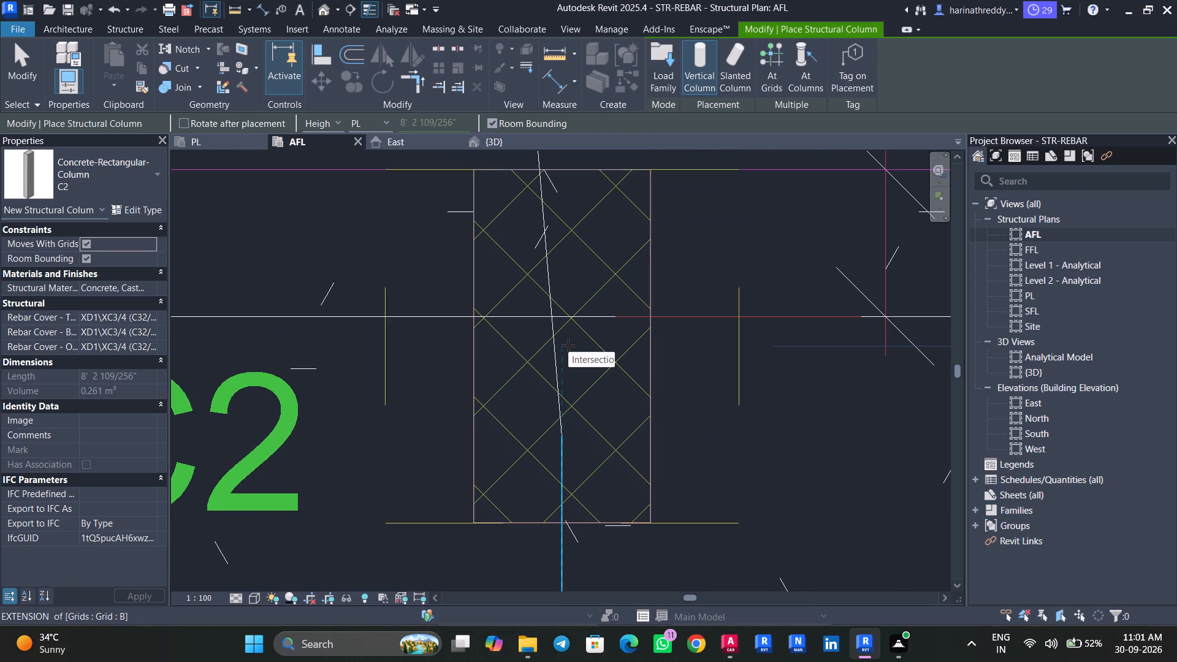
pyautogui.click(568, 345)
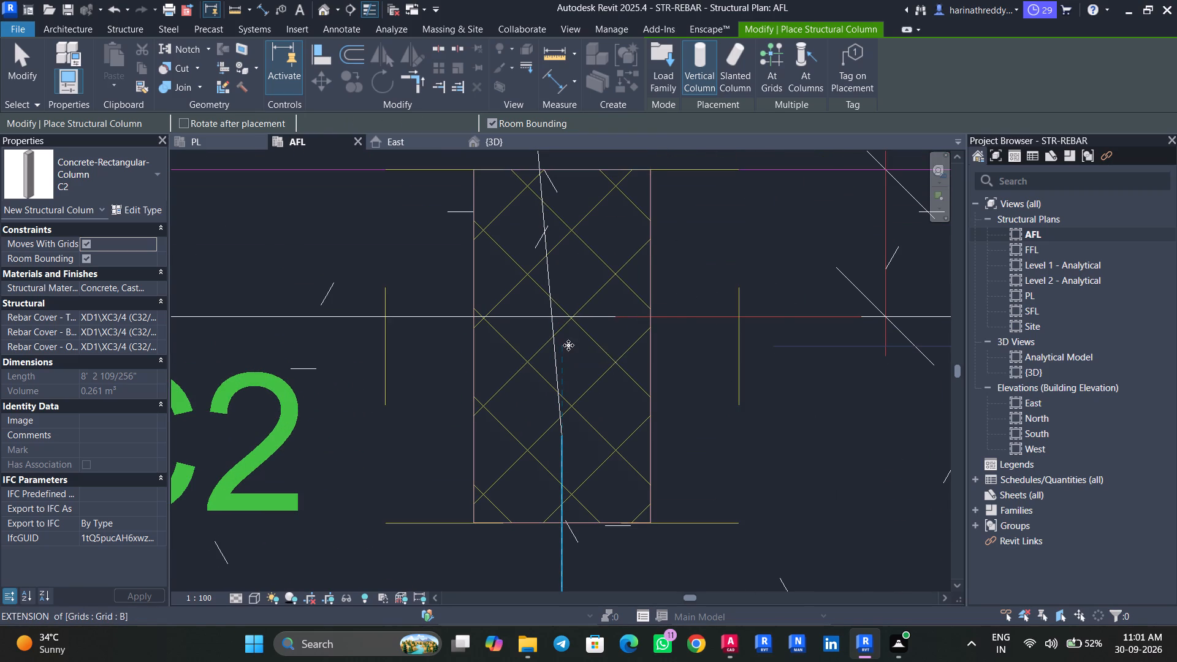
pyautogui.press('Escape')
pyautogui.press('Escape')
pyautogui.press('Escape')
pyautogui.press('Escape')
pyautogui.press('Escape')
# Examine up close on the plan how the C2 column's edges fit the drawing outline and the SF3 footing edge.
pyautogui.click(494, 249)
pyautogui.scroll(4, 489, 250)
pyautogui.press('Escape')
pyautogui.scroll(2, 444, 281)
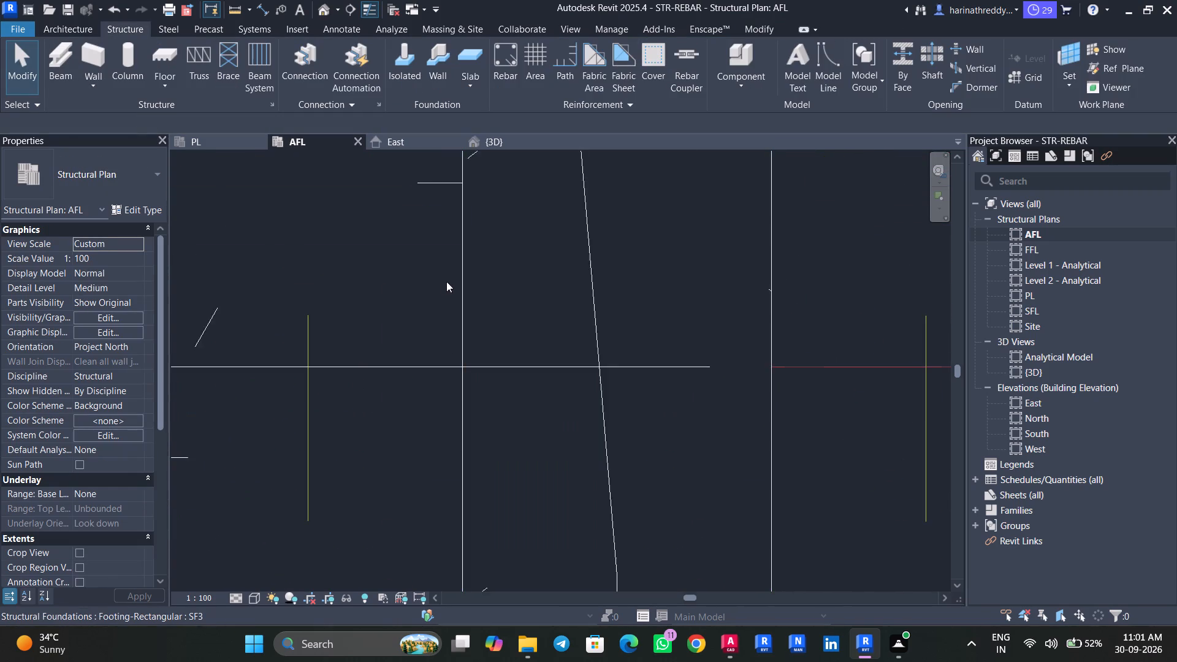
pyautogui.scroll(5, 446, 281)
pyautogui.scroll(-1, 465, 284)
pyautogui.scroll(13, 466, 284)
pyautogui.scroll(-4, 485, 293)
pyautogui.scroll(1, 485, 293)
pyautogui.scroll(-12, 485, 293)
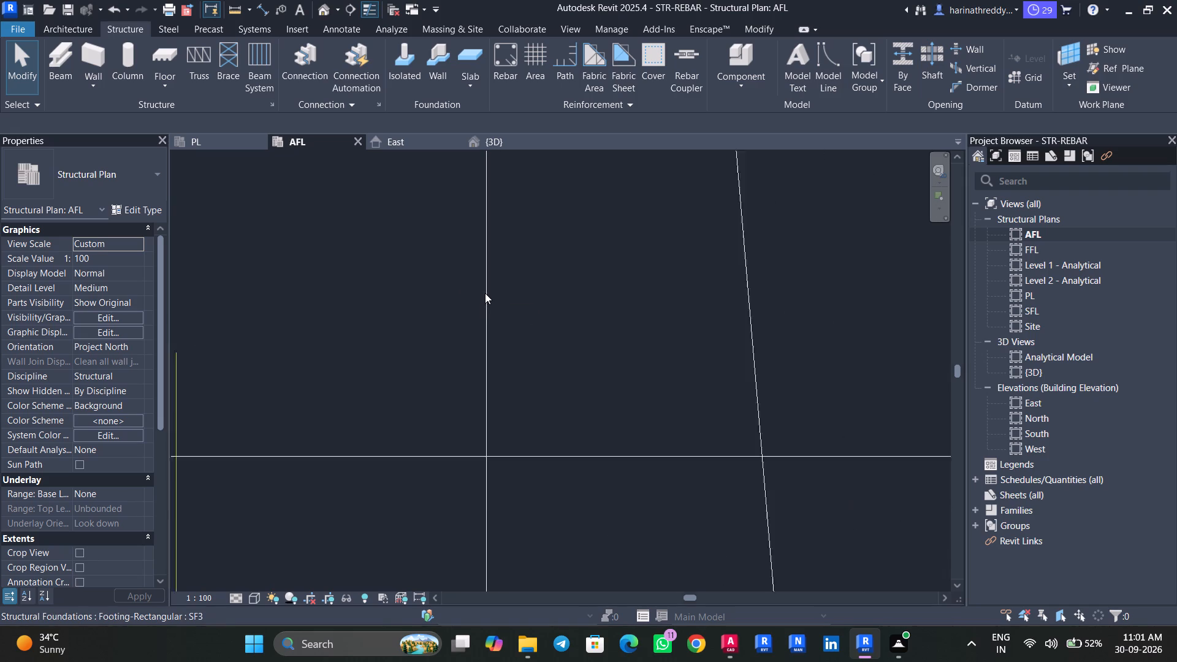
pyautogui.scroll(-3, 485, 293)
pyautogui.scroll(1, 485, 293)
pyautogui.scroll(-10, 485, 293)
pyautogui.scroll(4, 594, 258)
pyautogui.scroll(-1, 592, 217)
pyautogui.scroll(1, 592, 219)
pyautogui.scroll(-1, 593, 221)
pyautogui.scroll(8, 572, 240)
pyautogui.scroll(-1, 606, 224)
pyautogui.scroll(3, 606, 224)
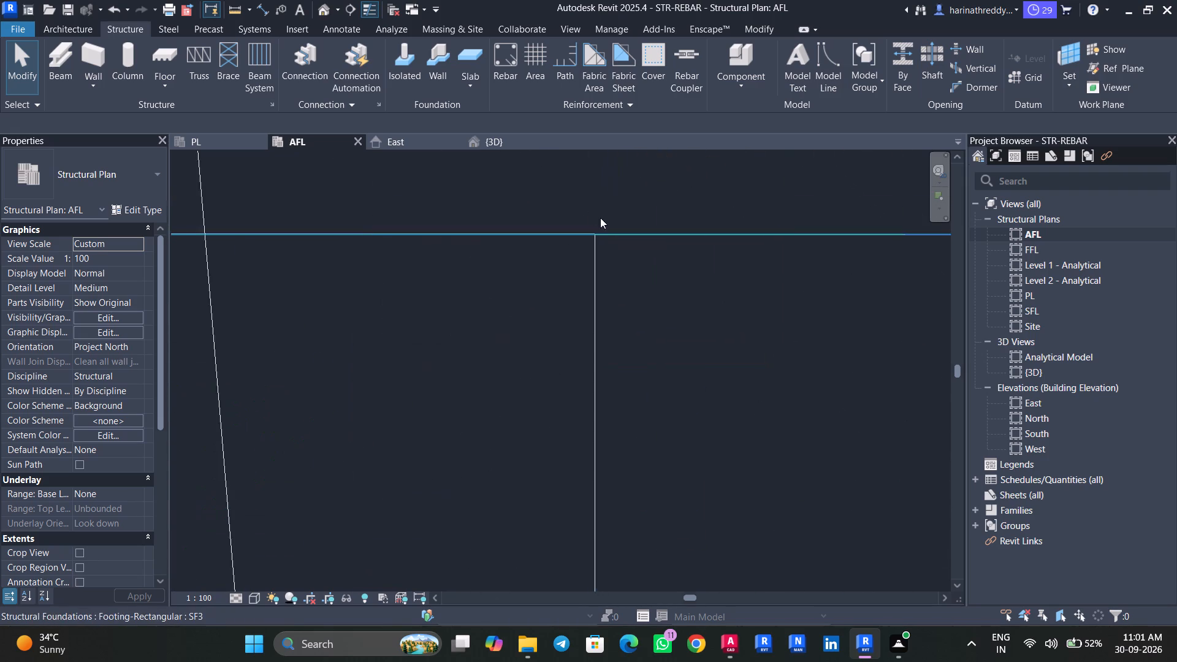
pyautogui.scroll(13, 600, 218)
pyautogui.scroll(-1, 625, 267)
pyautogui.scroll(2, 625, 267)
pyautogui.scroll(-6, 646, 301)
pyautogui.scroll(1, 646, 299)
pyautogui.scroll(-10, 646, 299)
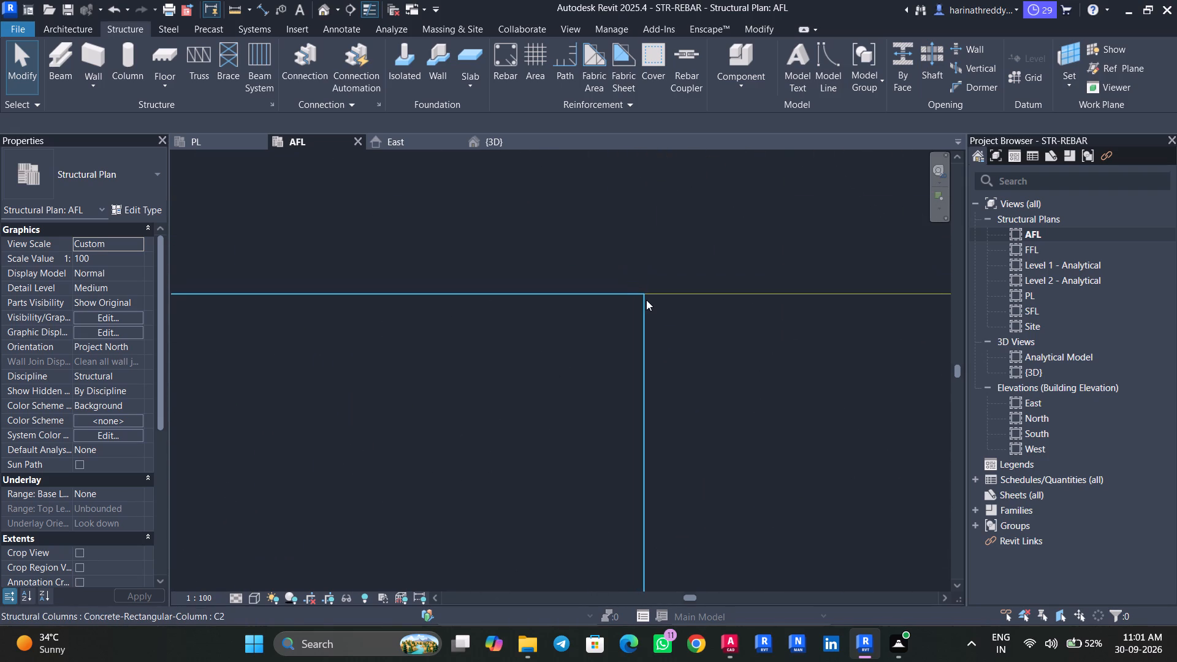
pyautogui.scroll(-2, 646, 300)
# Inspect the C2 column standing on the SF3 footing in the 3D view.
pyautogui.click(509, 148)
pyautogui.scroll(1, 737, 378)
pyautogui.moveTo(737, 378); pyautogui.dragTo(573, 330, button='middle')
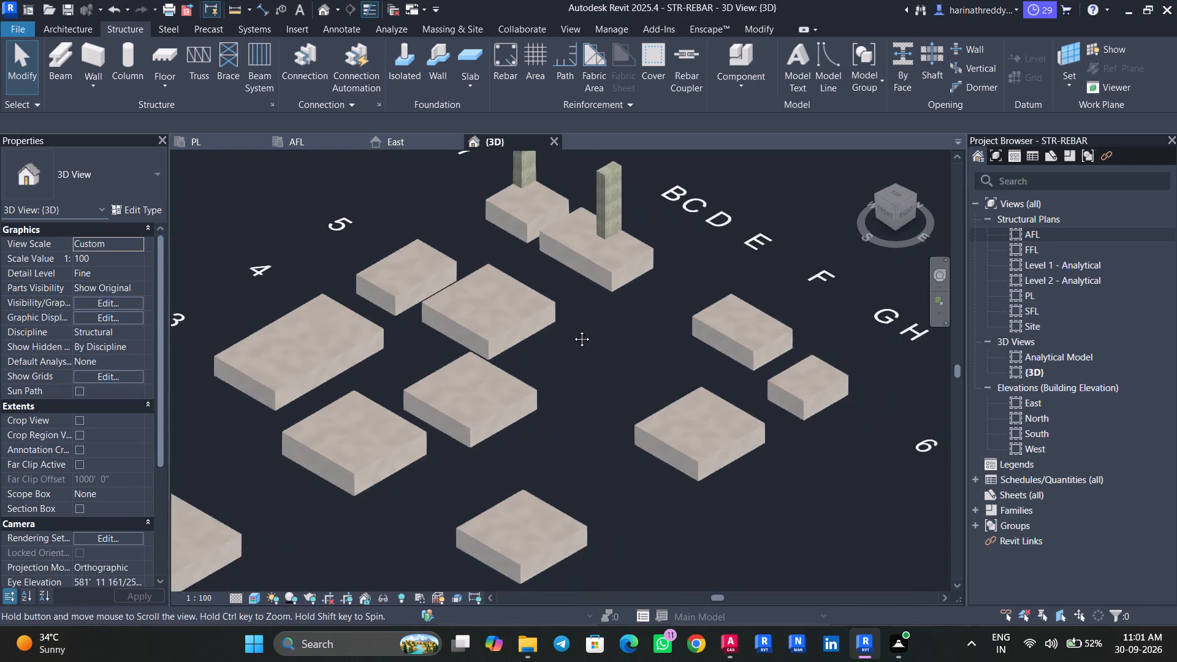
pyautogui.moveTo(573, 330); pyautogui.dragTo(497, 441, button='middle')
pyautogui.scroll(5, 510, 305)
pyautogui.scroll(4, 530, 354)
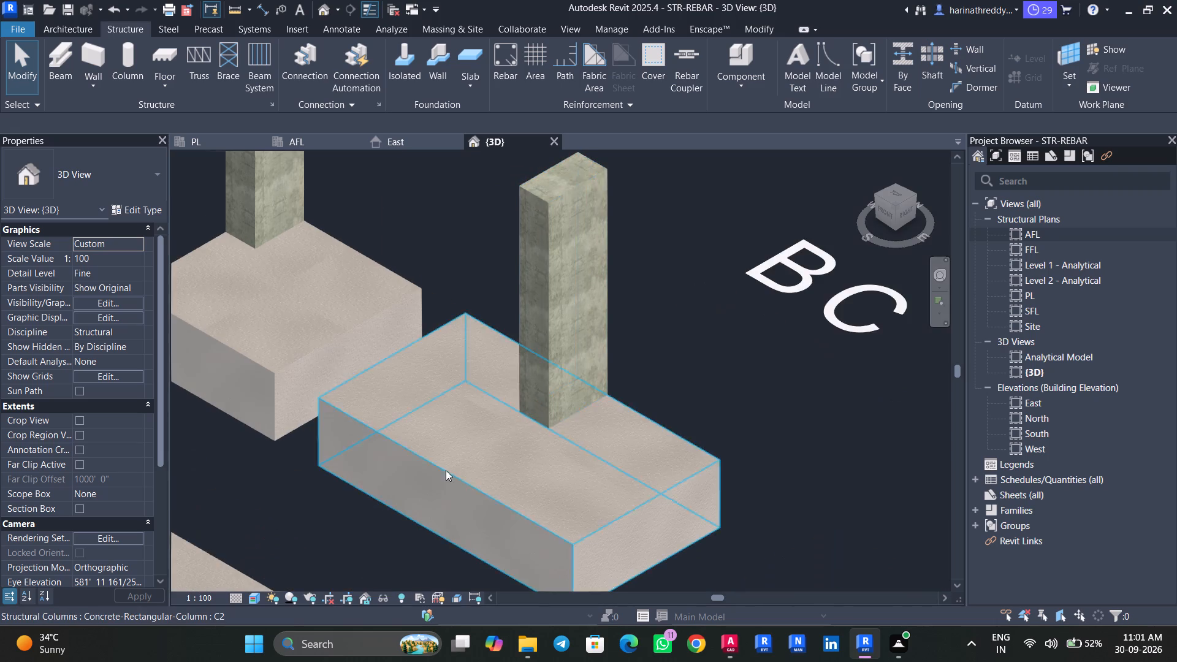
pyautogui.click(254, 598)
pyautogui.click(260, 583)
pyautogui.click(245, 593)
pyautogui.click(242, 596)
pyautogui.click(248, 585)
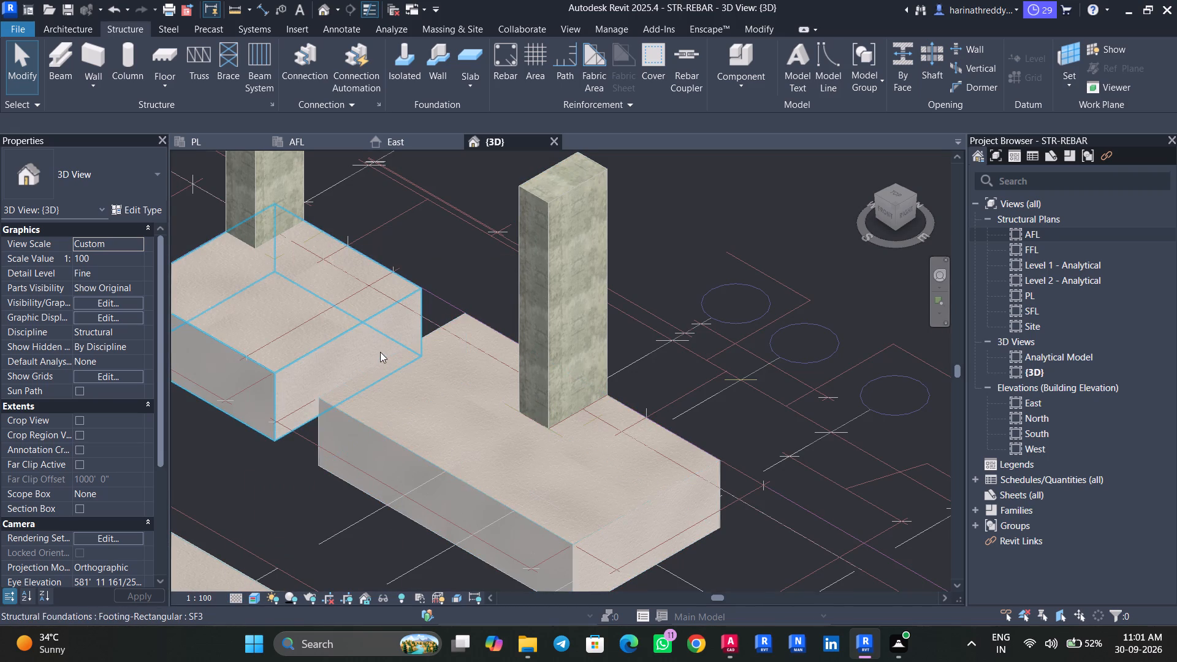
pyautogui.click(587, 511)
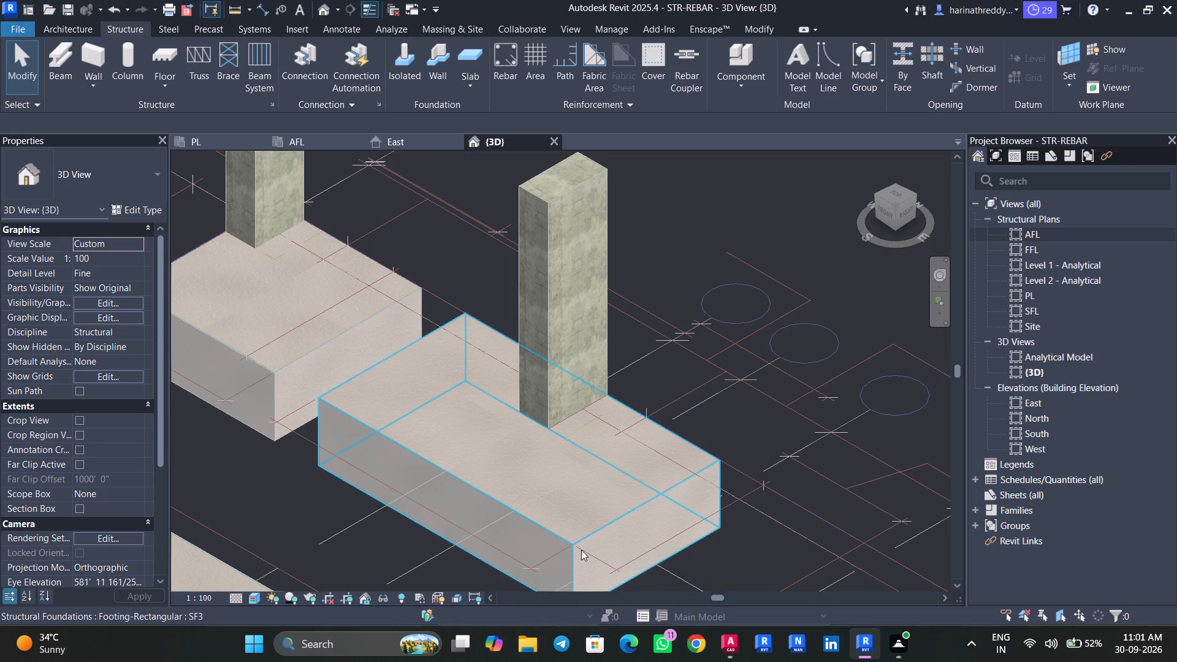
# On the AFL plan, place a rotated C2 structural column over its hatched outline on the SF4 footing at grid F, height up to PL.
pyautogui.click(341, 131)
pyautogui.click(335, 135)
pyautogui.scroll(-18, 472, 365)
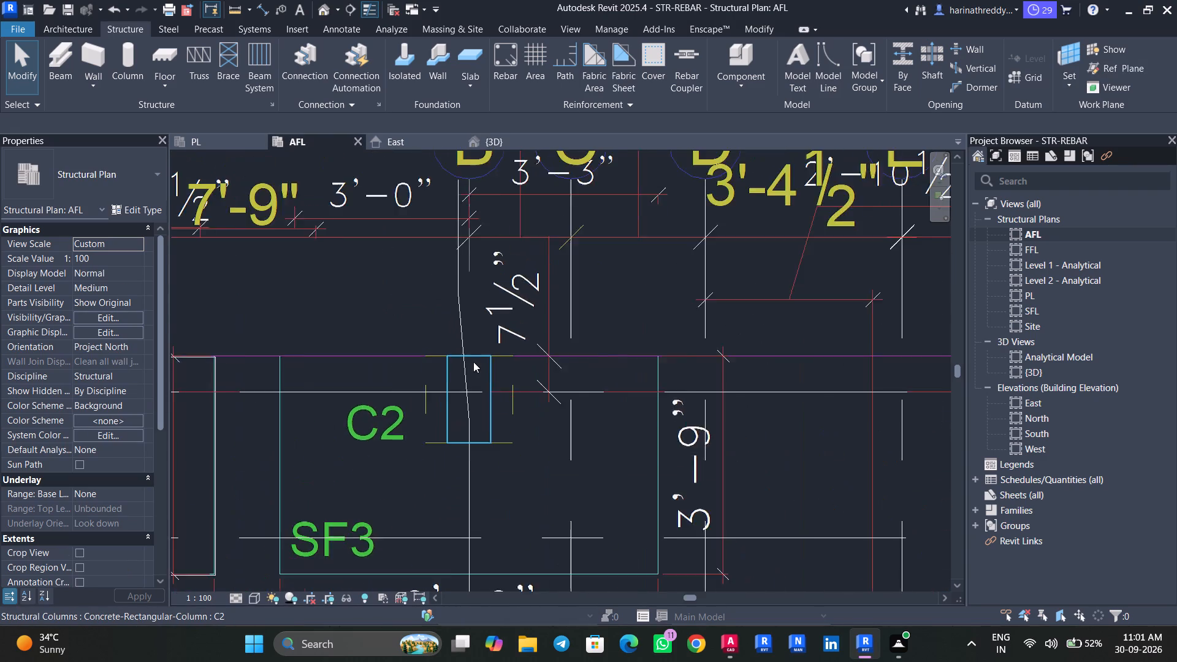
pyautogui.scroll(-6, 473, 362)
pyautogui.scroll(4, 727, 378)
pyautogui.moveTo(724, 380); pyautogui.dragTo(655, 425, button='middle')
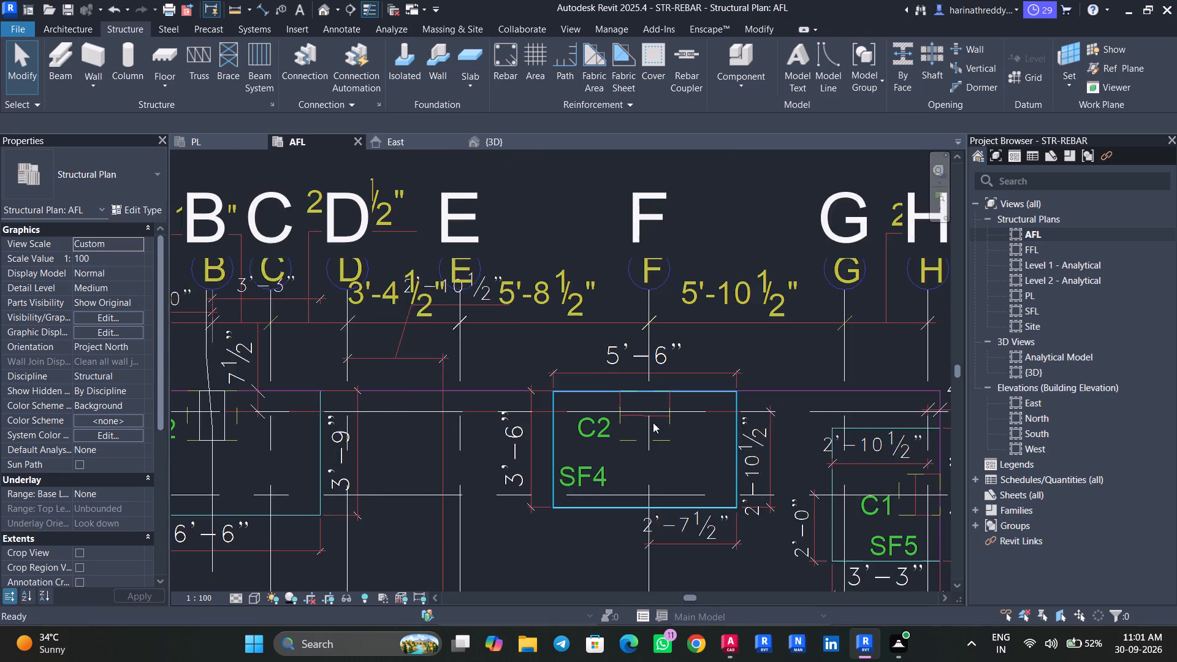
pyautogui.scroll(2, 657, 411)
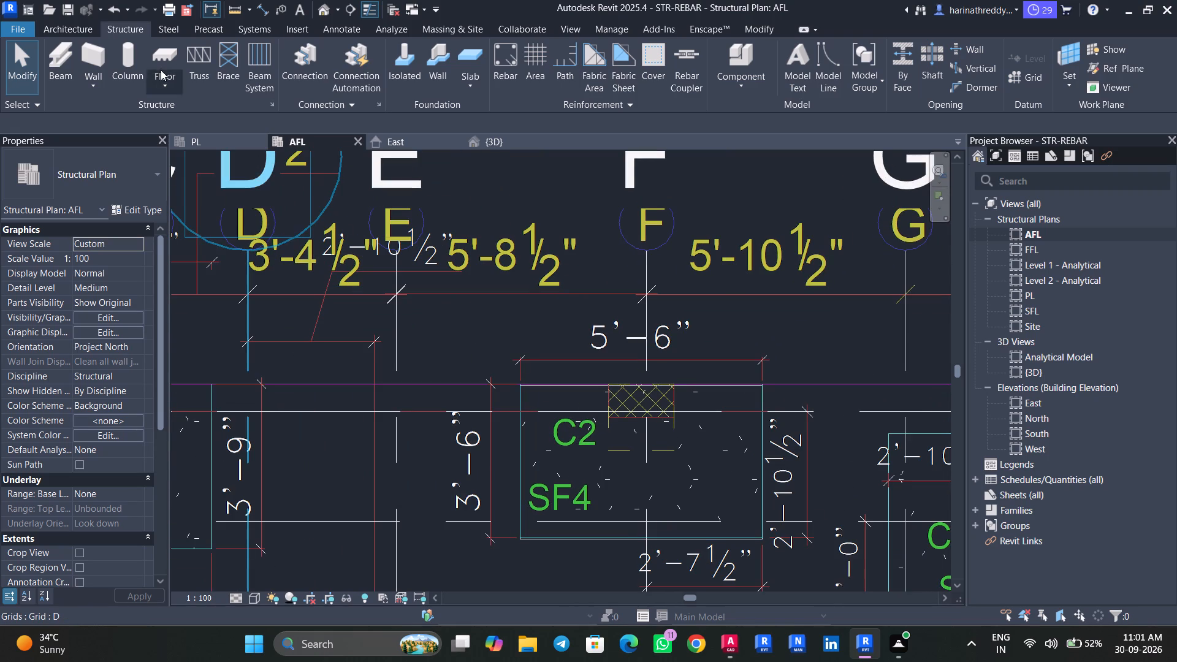
pyautogui.click(140, 69)
pyautogui.click(132, 181)
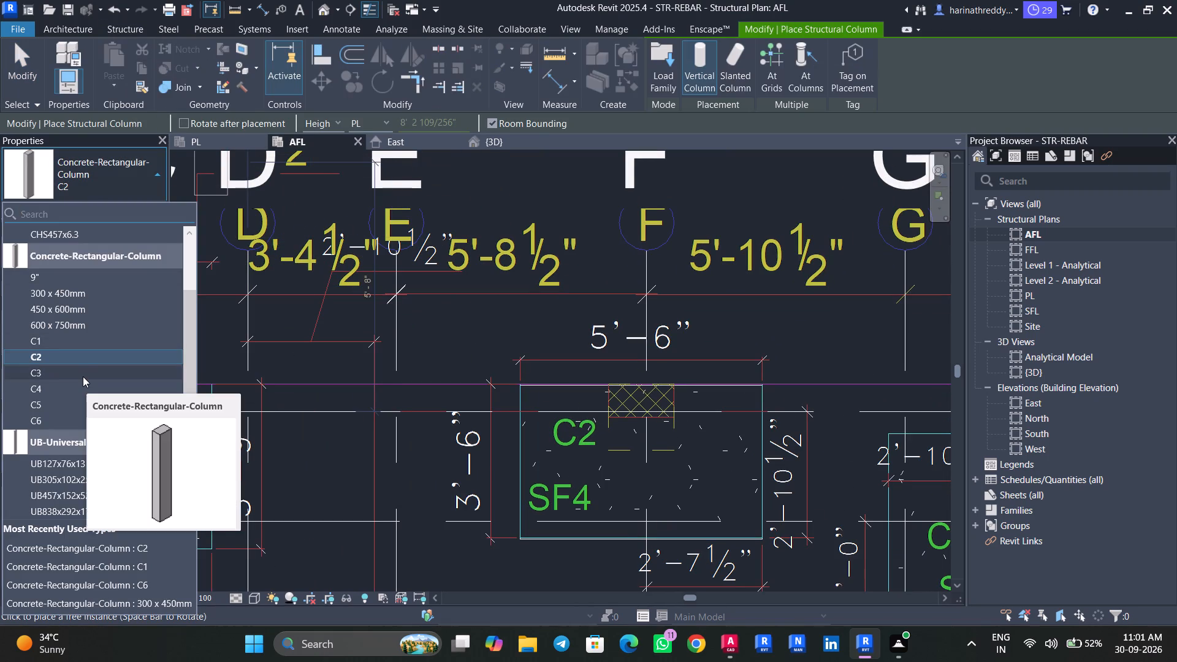
pyautogui.click(80, 364)
pyautogui.scroll(4, 642, 405)
pyautogui.scroll(-1, 642, 405)
pyautogui.scroll(1, 642, 405)
pyautogui.press('v')
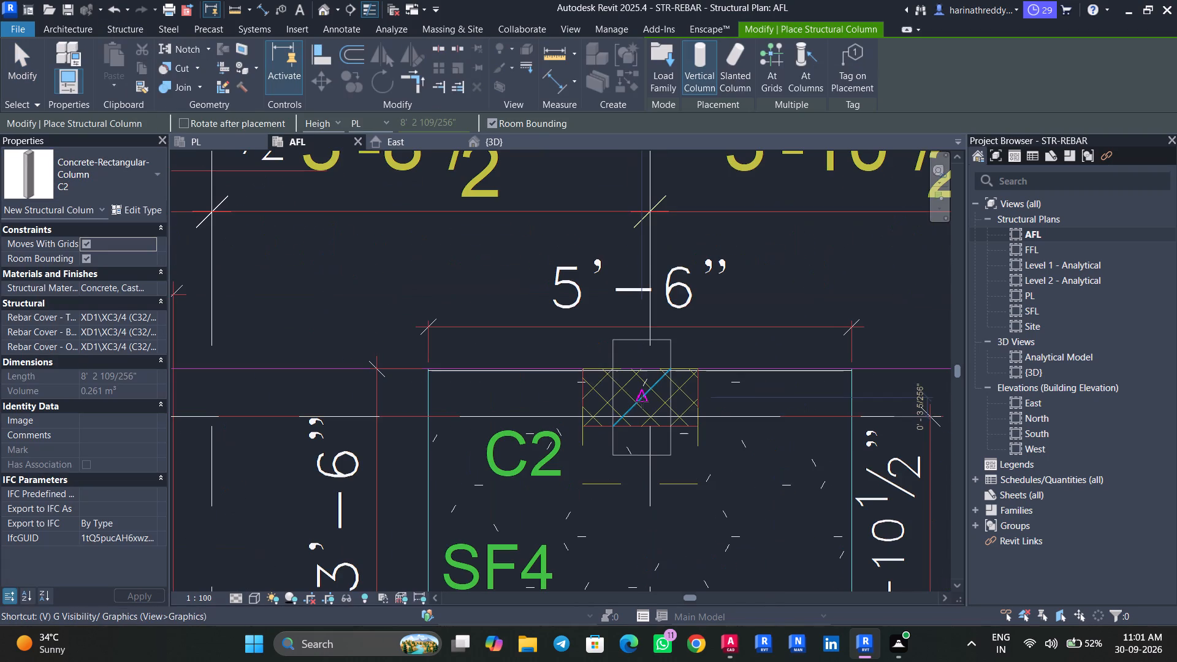
pyautogui.press('space')
pyautogui.click(804, 550)
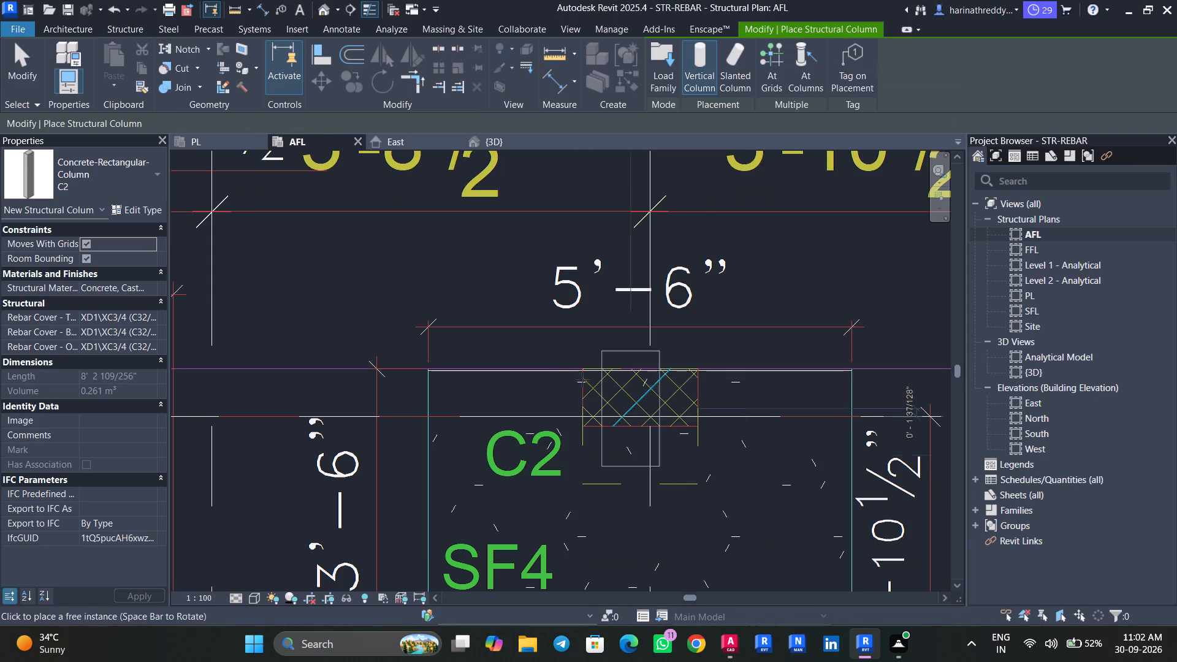
pyautogui.press('space')
pyautogui.scroll(4, 635, 395)
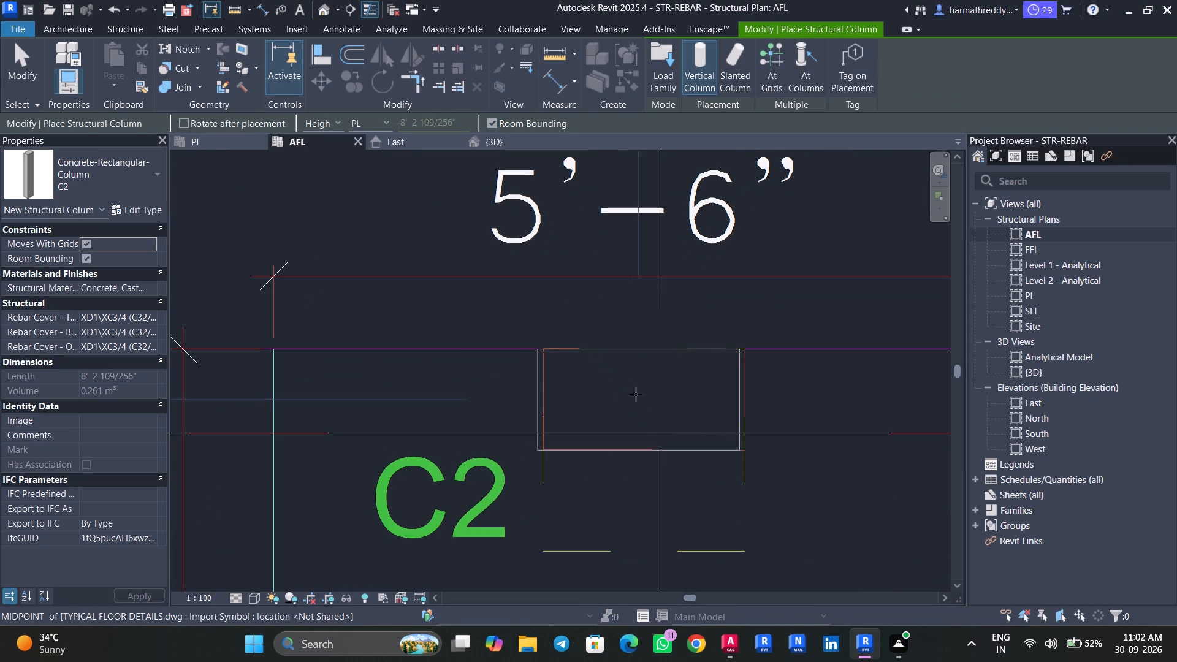
pyautogui.scroll(4, 634, 408)
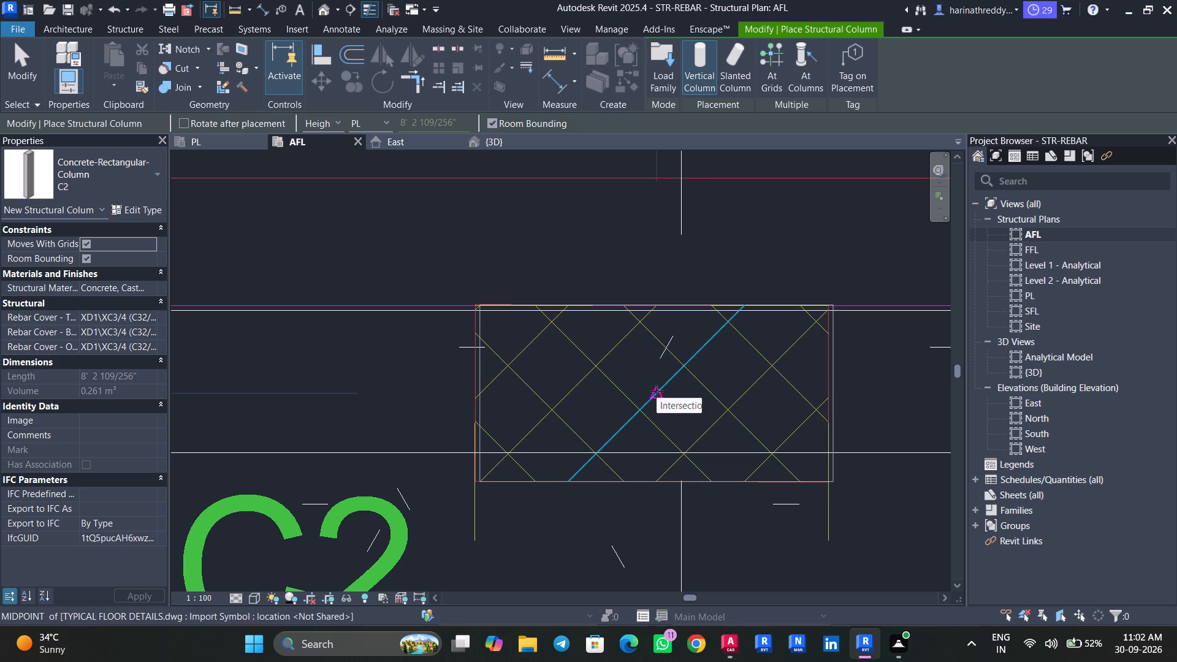
pyautogui.click(657, 391)
pyautogui.press('Escape')
pyautogui.press('Escape')
pyautogui.press('Escape')
# Align and lock the C2 column's short edge facing grid E to the drawing outline on the SF4 footing.
pyautogui.scroll(2, 430, 396)
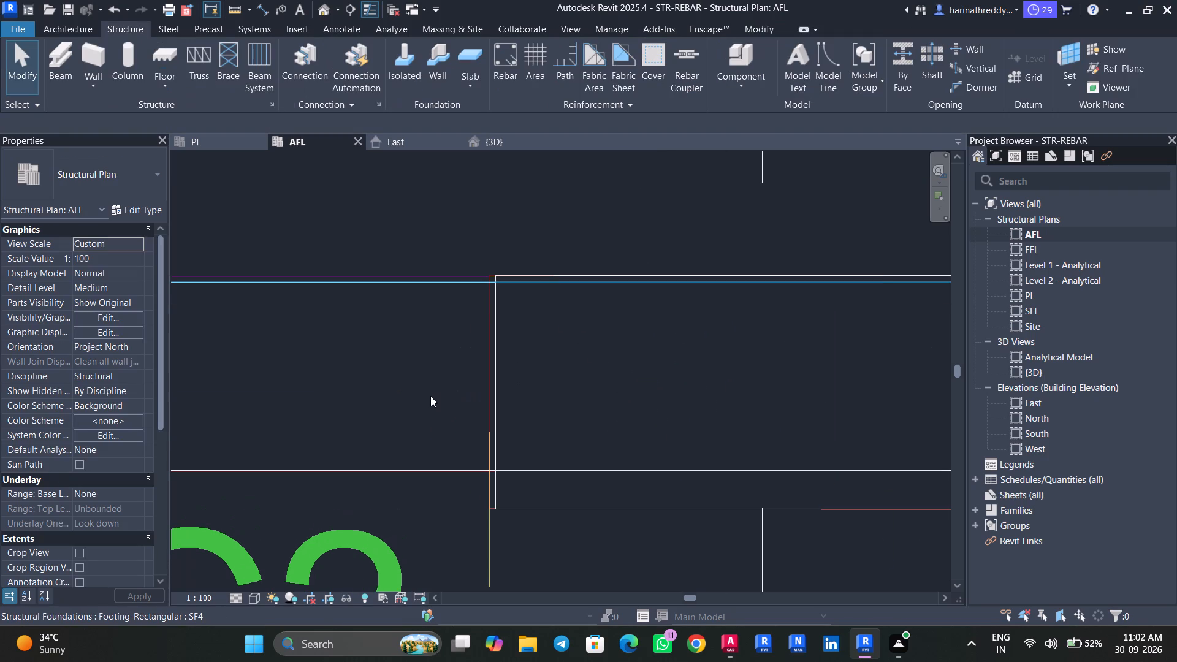
pyautogui.write('AL')
pyautogui.scroll(5, 498, 368)
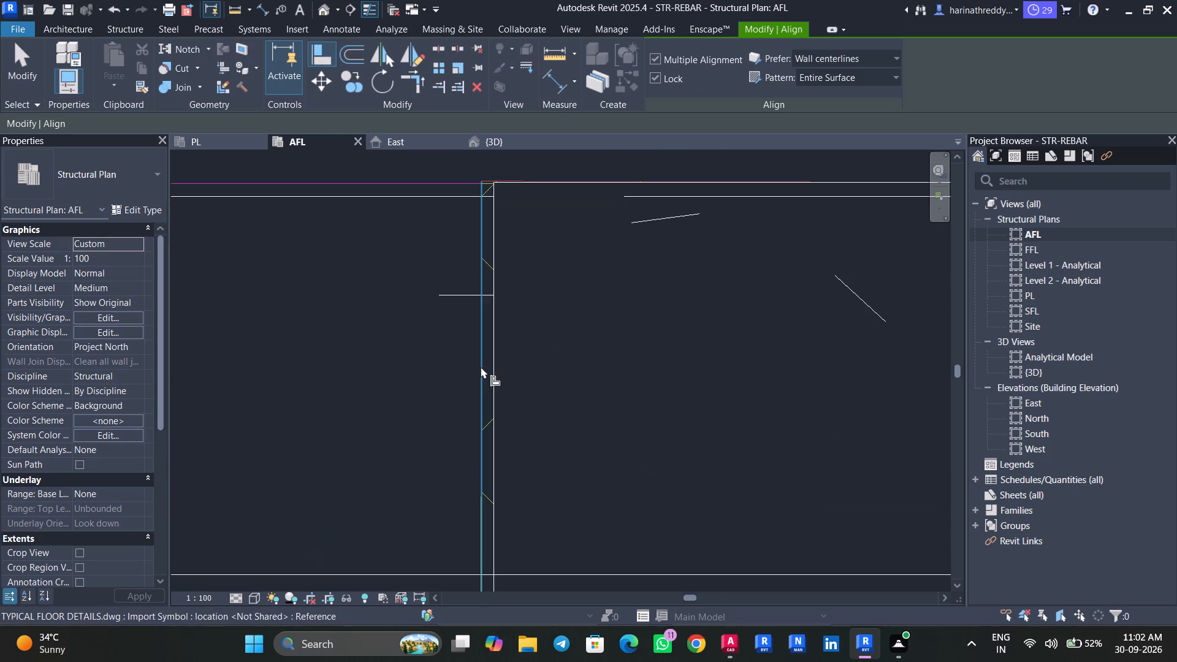
pyautogui.click(481, 367)
pyautogui.click(493, 373)
pyautogui.scroll(-6, 487, 375)
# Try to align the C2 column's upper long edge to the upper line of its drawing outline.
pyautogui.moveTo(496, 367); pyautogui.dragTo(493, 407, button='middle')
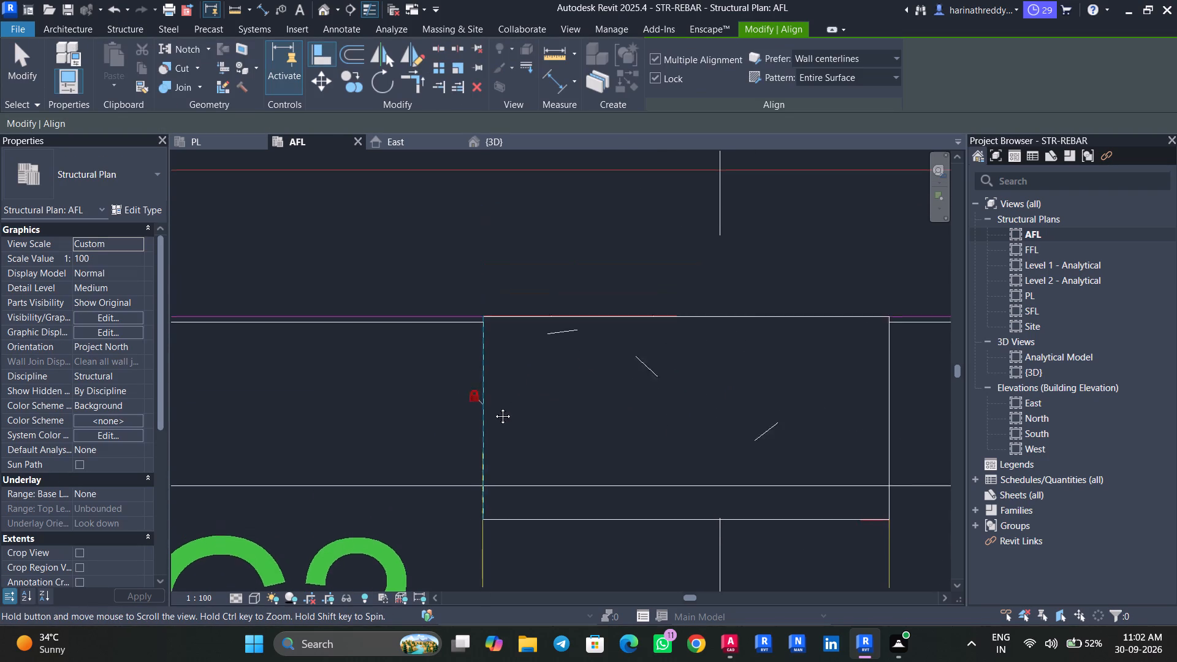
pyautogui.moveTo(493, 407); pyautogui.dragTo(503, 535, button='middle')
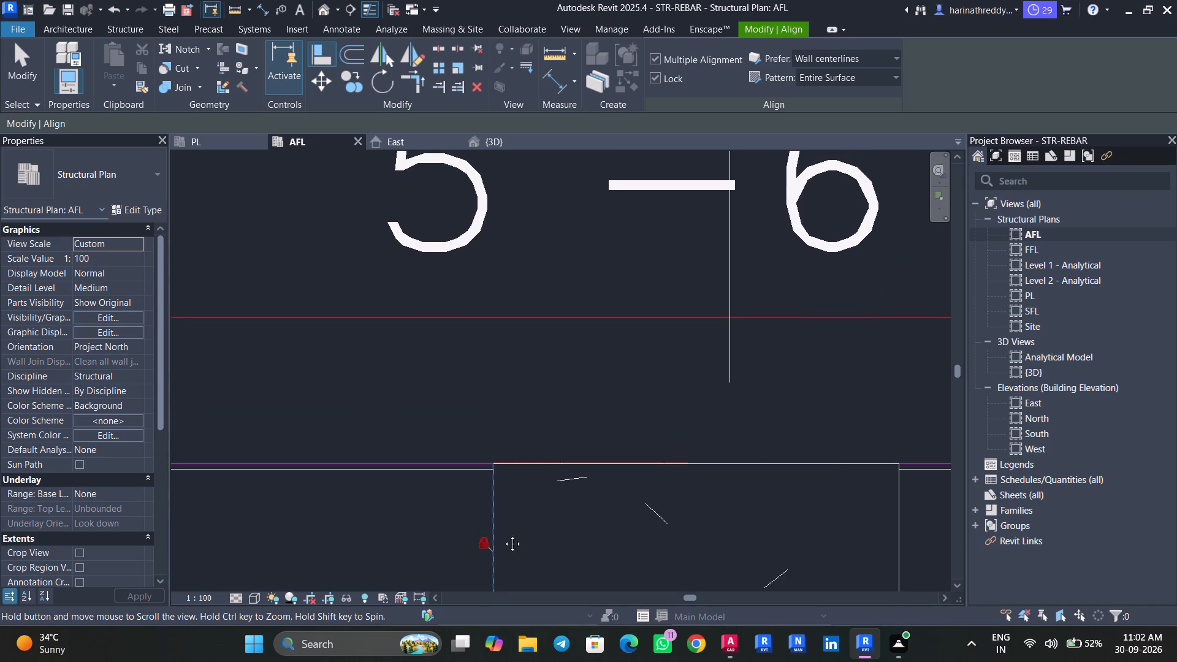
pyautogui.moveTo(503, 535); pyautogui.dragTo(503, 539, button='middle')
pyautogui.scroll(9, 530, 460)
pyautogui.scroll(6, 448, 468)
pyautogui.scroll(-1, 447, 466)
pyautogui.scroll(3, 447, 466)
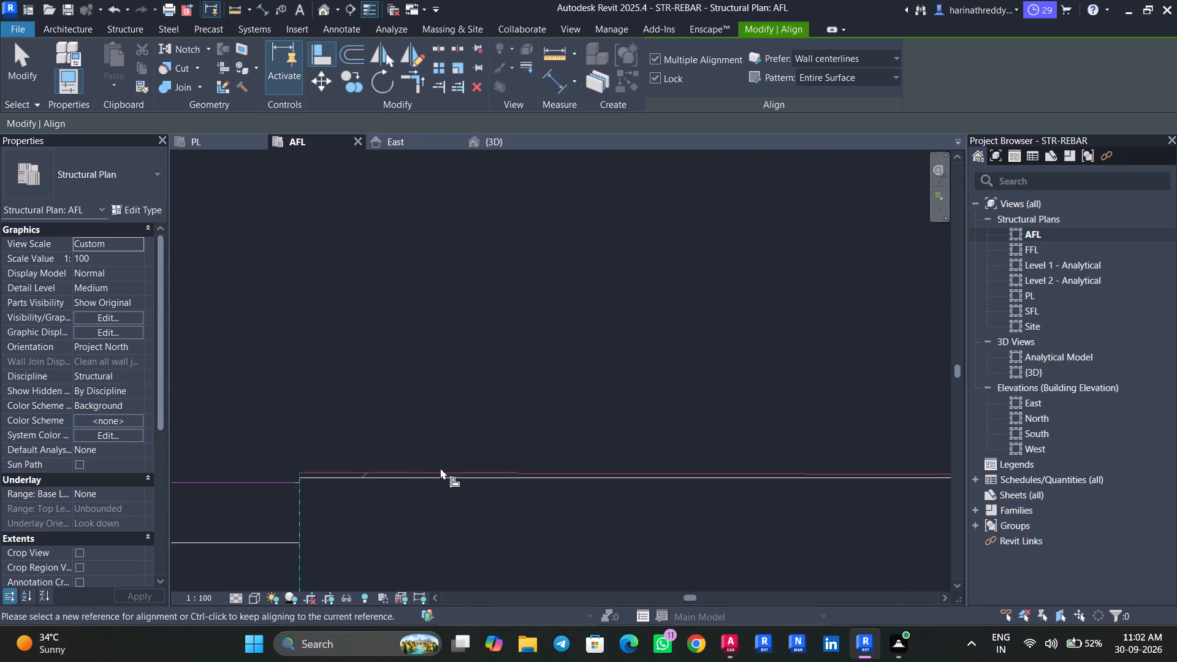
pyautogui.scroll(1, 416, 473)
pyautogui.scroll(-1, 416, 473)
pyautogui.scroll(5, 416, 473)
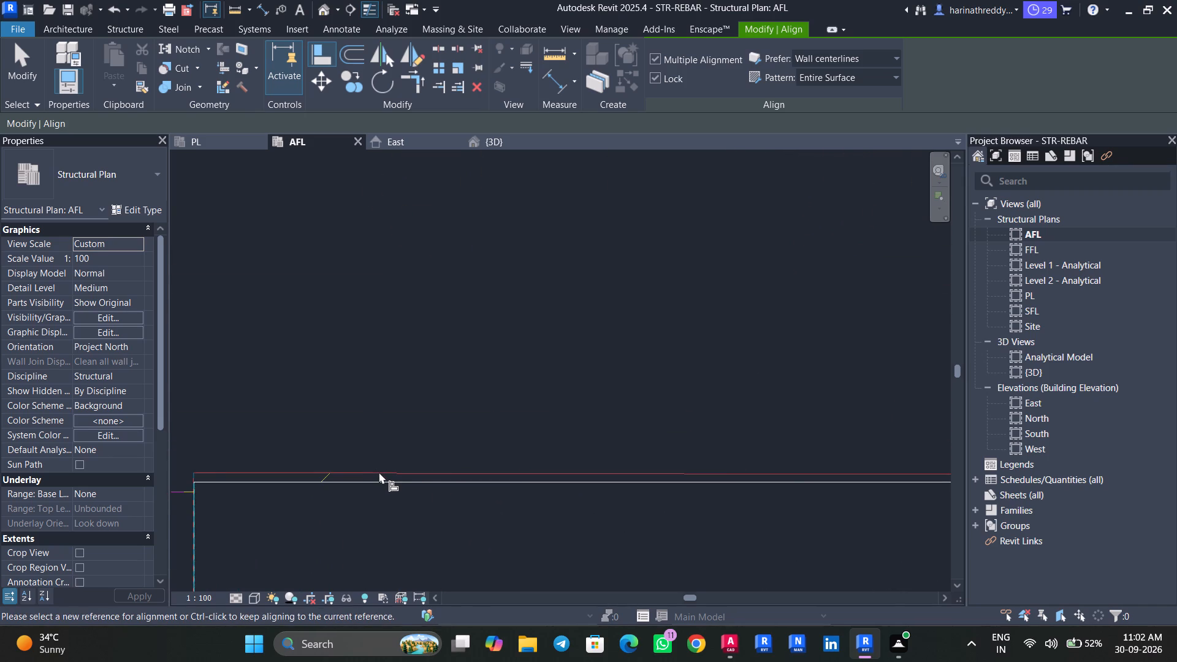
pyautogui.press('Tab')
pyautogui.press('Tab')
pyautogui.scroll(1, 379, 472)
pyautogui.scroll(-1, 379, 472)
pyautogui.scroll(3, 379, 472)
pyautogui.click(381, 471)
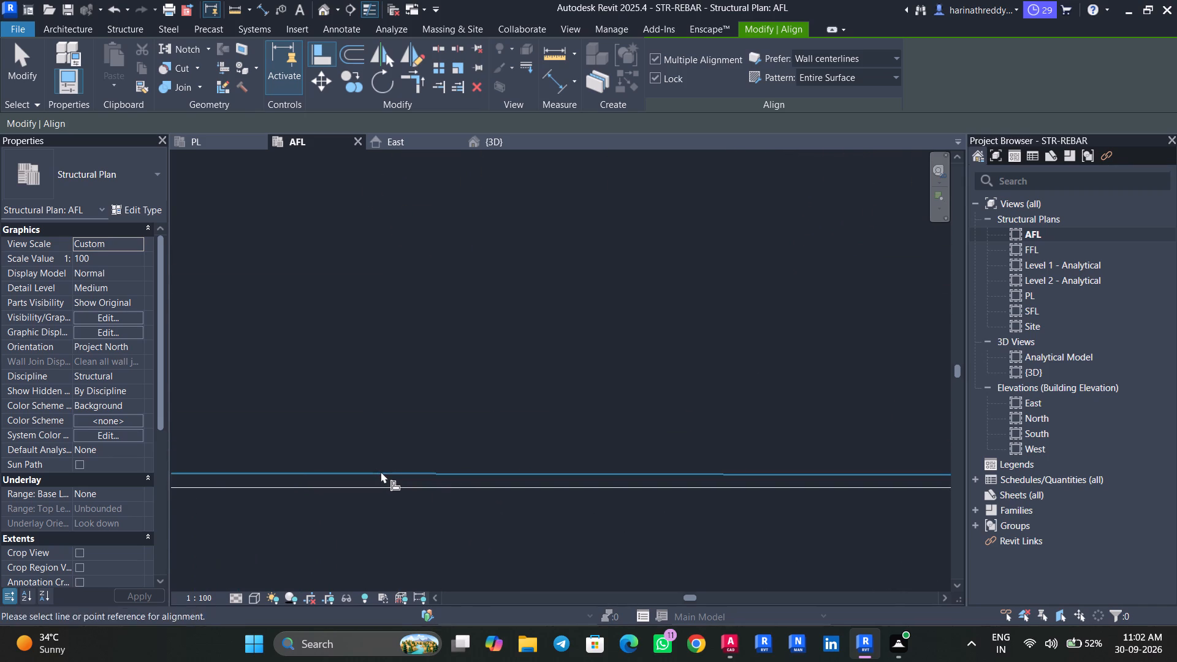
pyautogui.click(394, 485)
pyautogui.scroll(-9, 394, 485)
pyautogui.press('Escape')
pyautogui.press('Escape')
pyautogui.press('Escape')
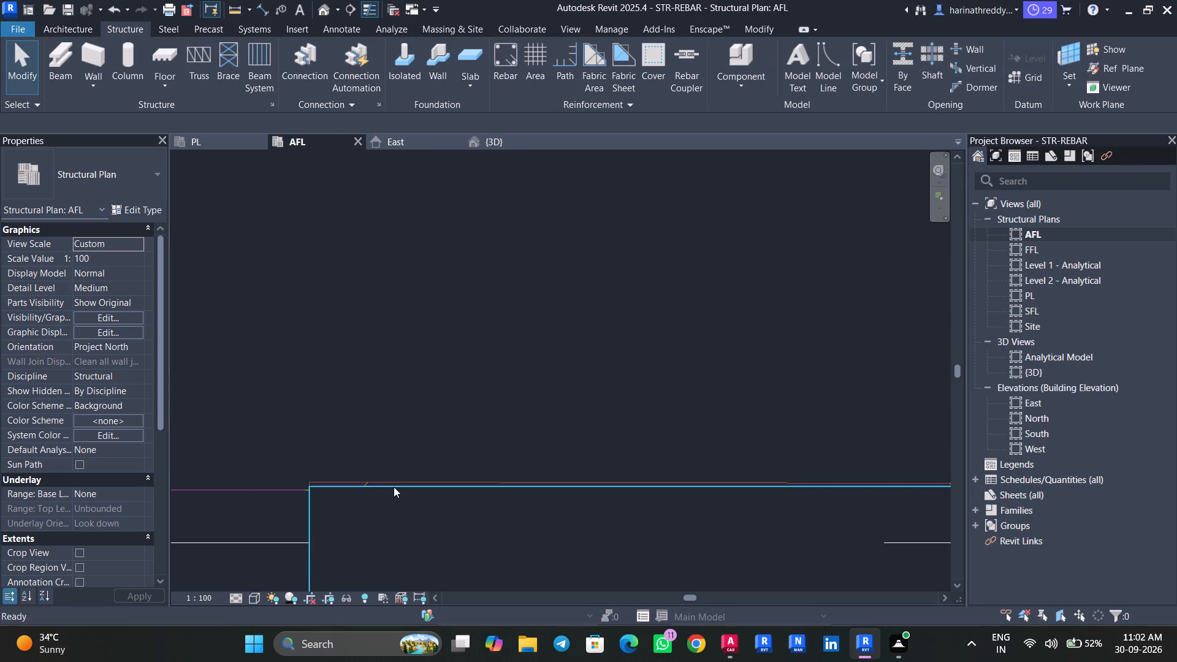
# Examine up close how the C2 column's lower edge and its corner facing grid G fit the drawing outline.
pyautogui.scroll(-9, 392, 489)
pyautogui.click(396, 495)
pyautogui.scroll(-8, 399, 500)
pyautogui.scroll(1, 401, 500)
pyautogui.scroll(-2, 401, 500)
pyautogui.moveTo(586, 539); pyautogui.dragTo(526, 382, button='middle')
pyautogui.press('Escape')
pyautogui.press('Escape')
pyautogui.scroll(6, 638, 504)
pyautogui.scroll(-1, 623, 491)
pyautogui.scroll(9, 623, 490)
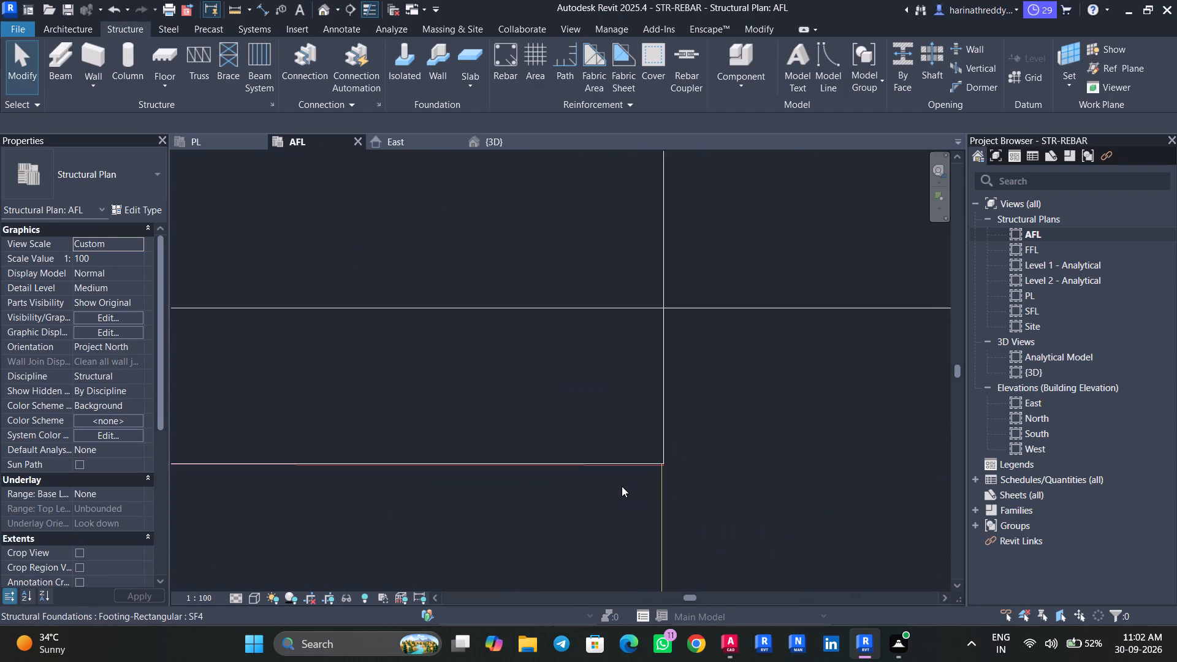
pyautogui.scroll(-4, 622, 486)
pyautogui.scroll(11, 622, 486)
pyautogui.scroll(-1, 623, 485)
pyautogui.scroll(1, 623, 485)
pyautogui.scroll(5, 802, 436)
pyautogui.moveTo(763, 428); pyautogui.dragTo(792, 517, button='middle')
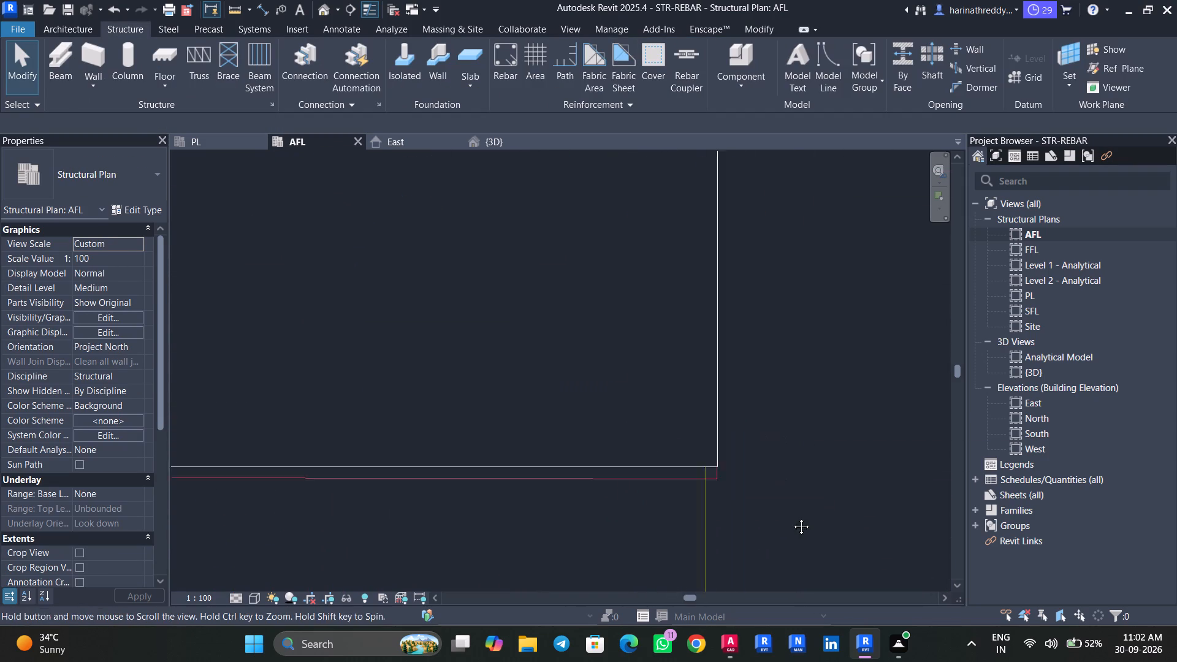
pyautogui.moveTo(792, 517); pyautogui.dragTo(793, 519, button='middle')
pyautogui.scroll(3, 792, 517)
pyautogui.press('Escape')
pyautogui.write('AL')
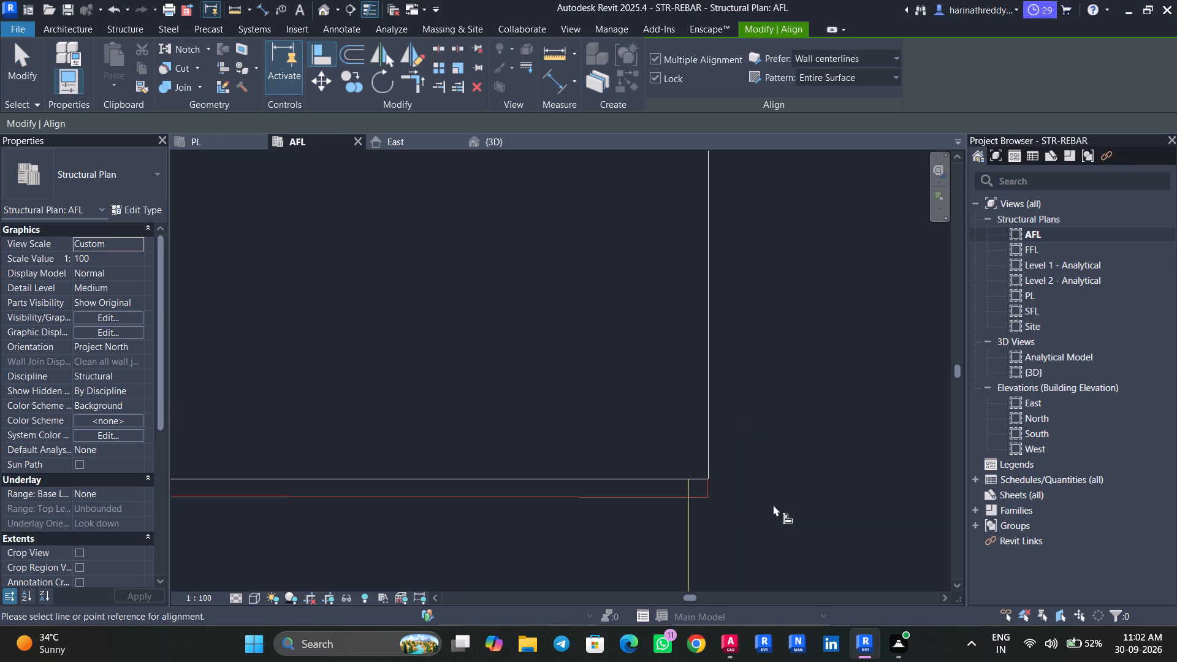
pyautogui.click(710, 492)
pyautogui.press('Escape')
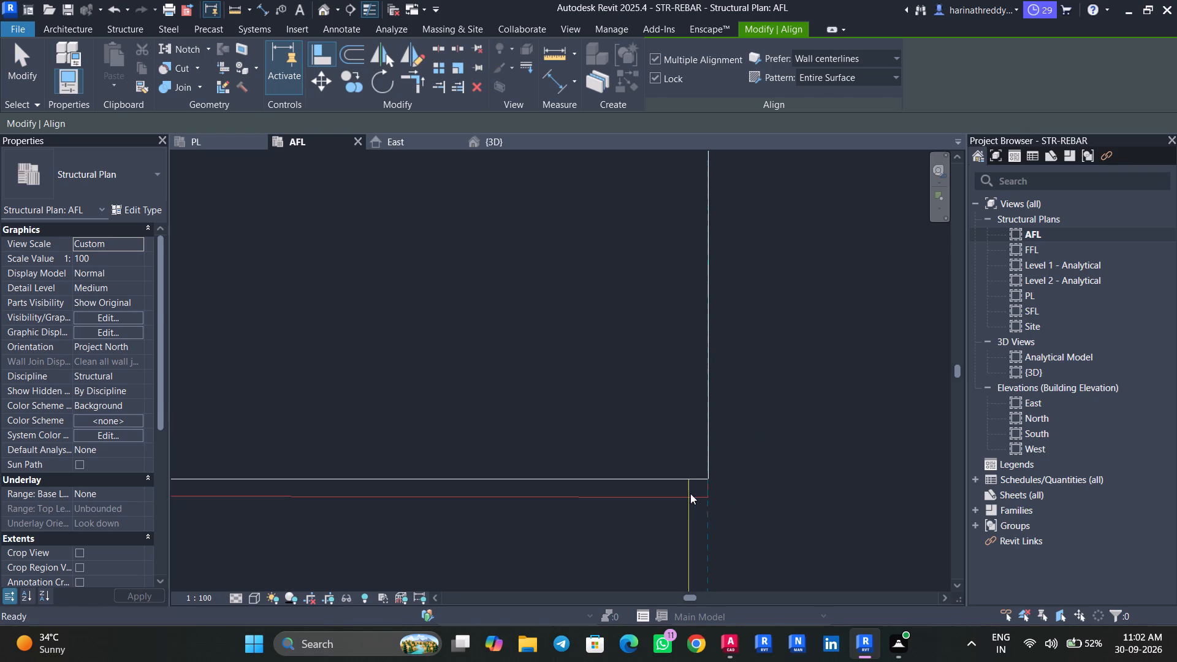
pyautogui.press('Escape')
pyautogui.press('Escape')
# Align and lock the C2 column's lower long edge to the lower line of its drawing outline on SF4.
pyautogui.write('AL')
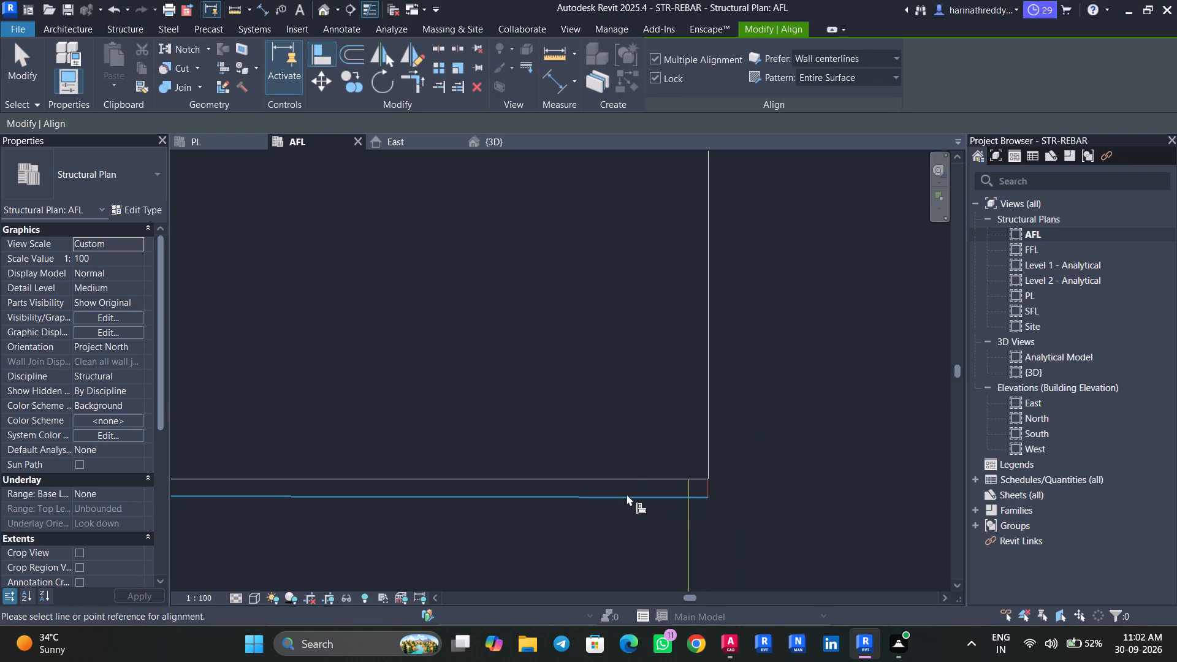
pyautogui.click(625, 497)
pyautogui.click(628, 481)
pyautogui.click(938, 599)
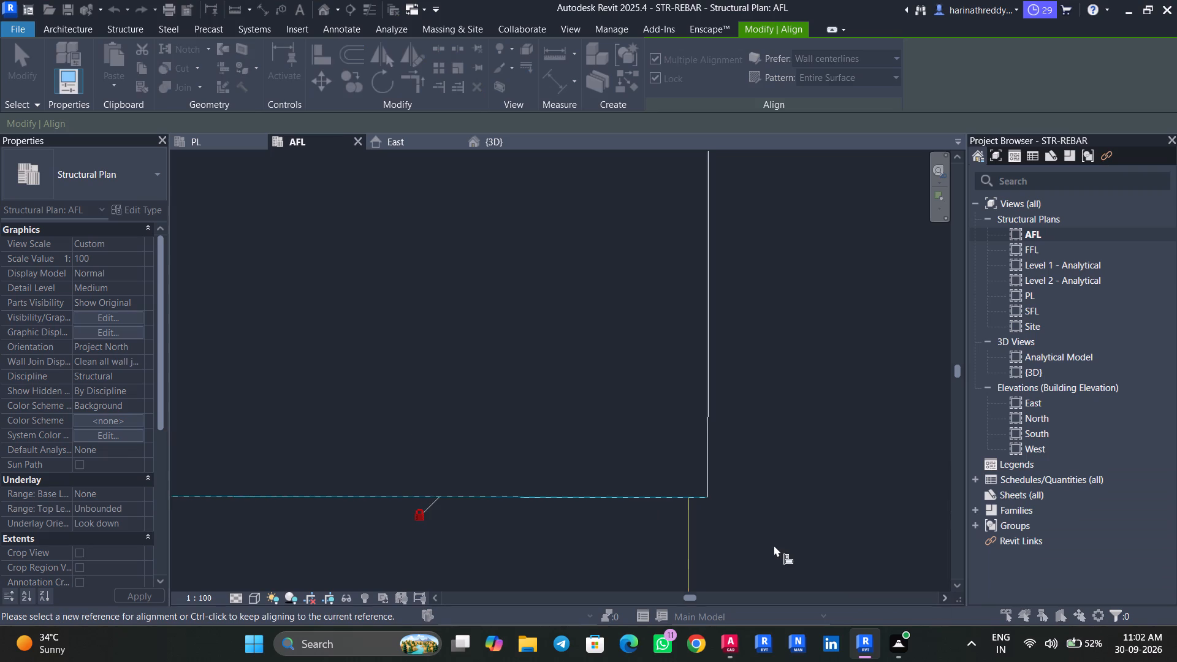
pyautogui.press('Escape')
pyautogui.press('Escape')
pyautogui.scroll(-20, 736, 487)
pyautogui.scroll(-6, 736, 487)
pyautogui.scroll(1, 736, 487)
pyautogui.scroll(-4, 736, 487)
pyautogui.click(608, 419)
pyautogui.scroll(-11, 615, 456)
pyautogui.press('Escape')
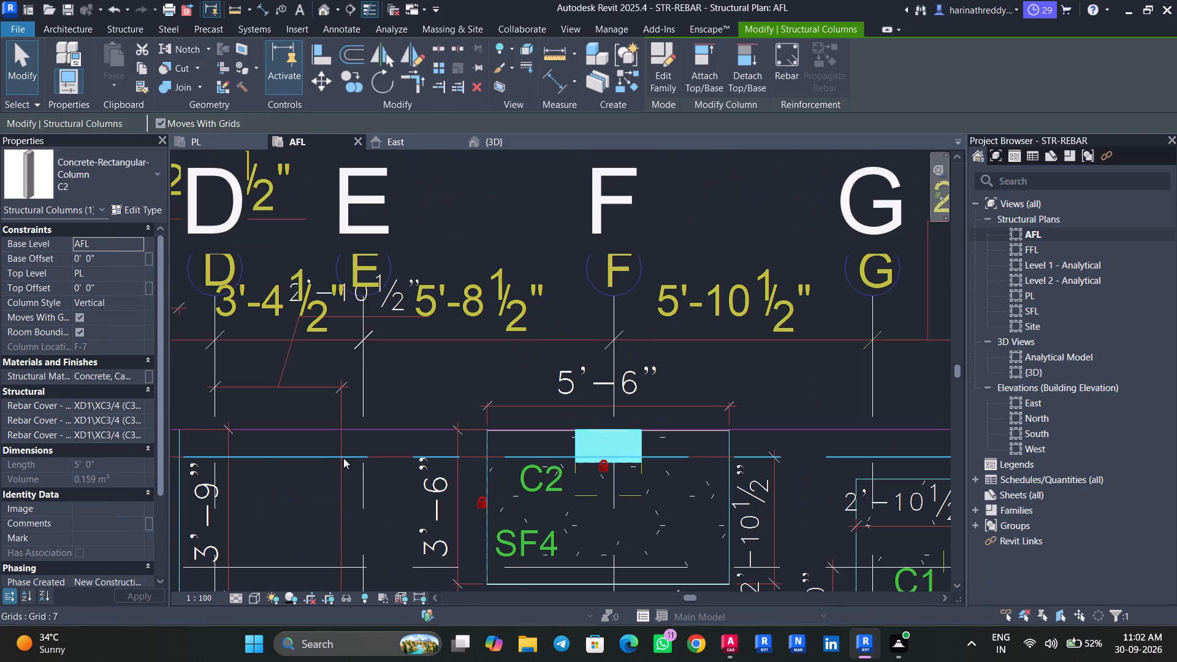
pyautogui.press('Escape')
# Place a C1 structural column at the intersection of grids H and 6 on the SF5 footing, with its height up to PL.
pyautogui.scroll(-2, 409, 485)
pyautogui.moveTo(585, 502); pyautogui.dragTo(375, 441, button='middle')
pyautogui.moveTo(590, 502); pyautogui.dragTo(584, 470, button='middle')
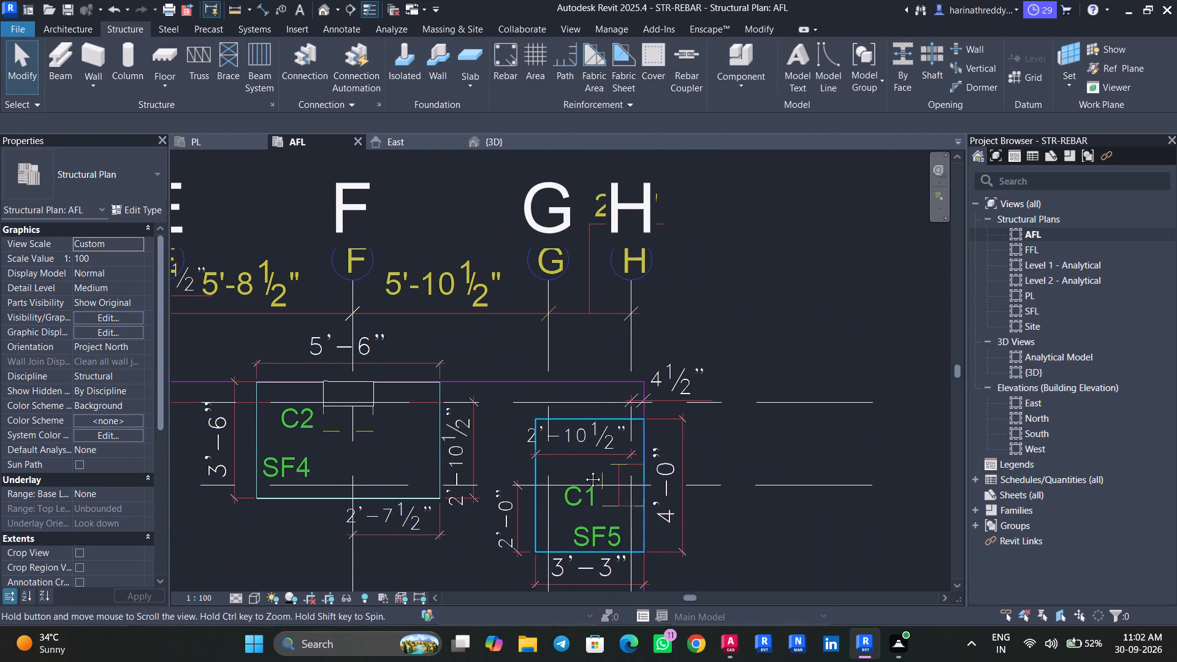
pyautogui.moveTo(584, 470); pyautogui.dragTo(584, 457, button='middle')
pyautogui.scroll(2, 590, 481)
pyautogui.click(127, 46)
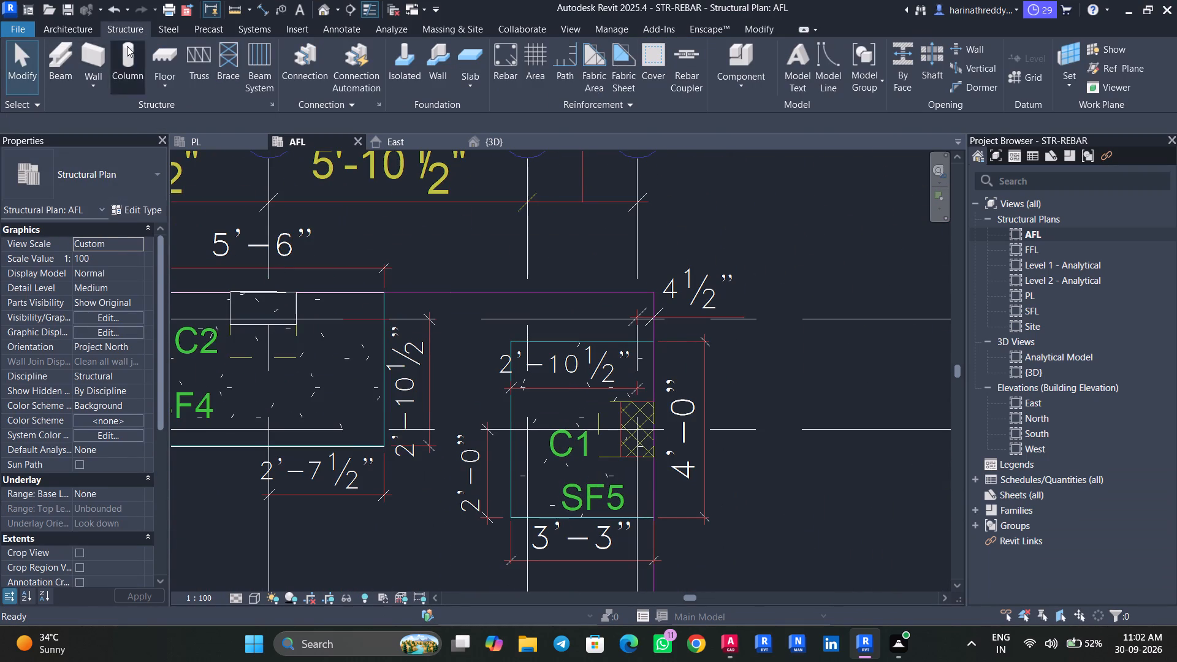
pyautogui.click(67, 163)
pyautogui.scroll(4, 80, 281)
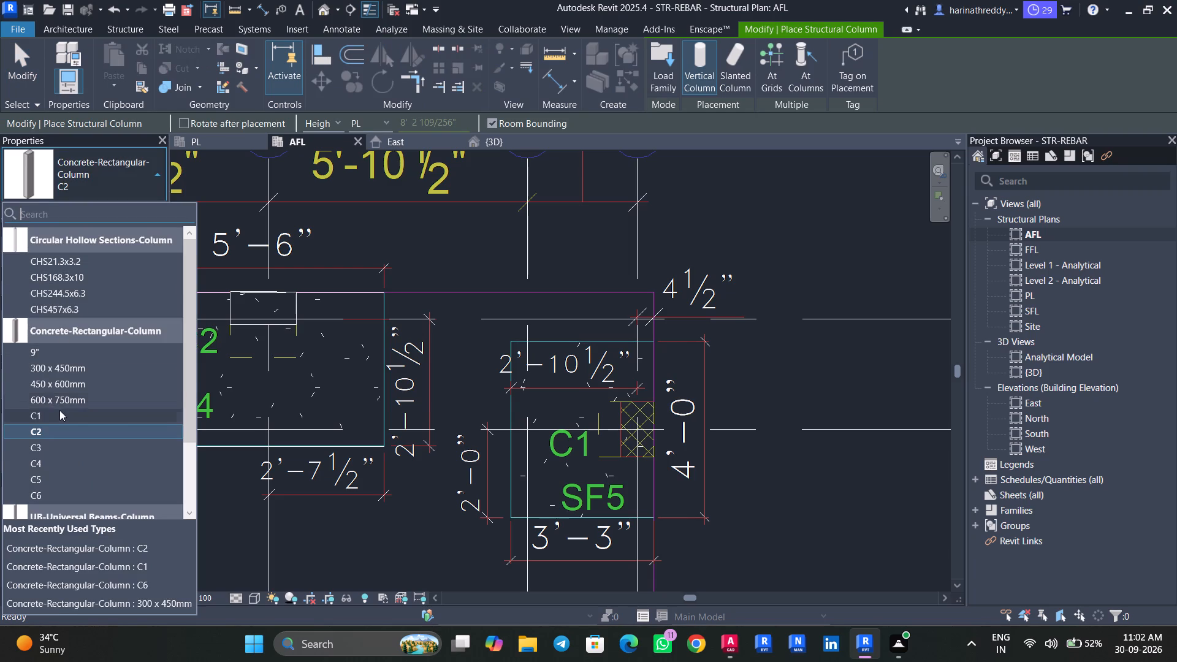
pyautogui.click(59, 411)
pyautogui.scroll(7, 642, 443)
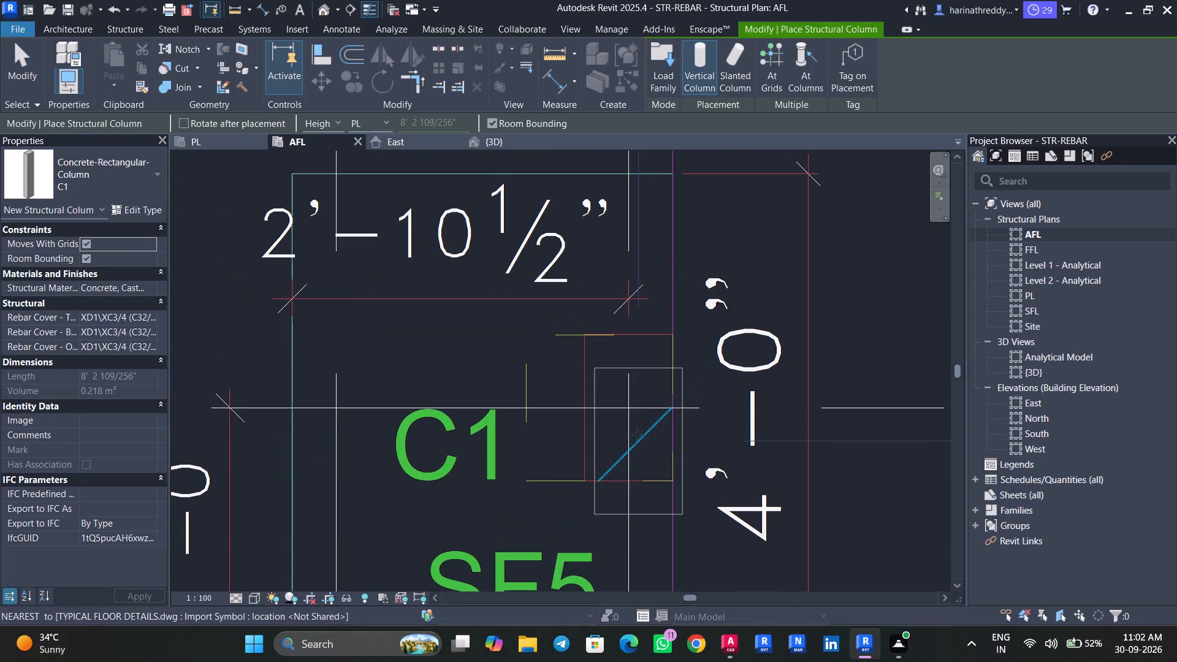
pyautogui.scroll(6, 635, 433)
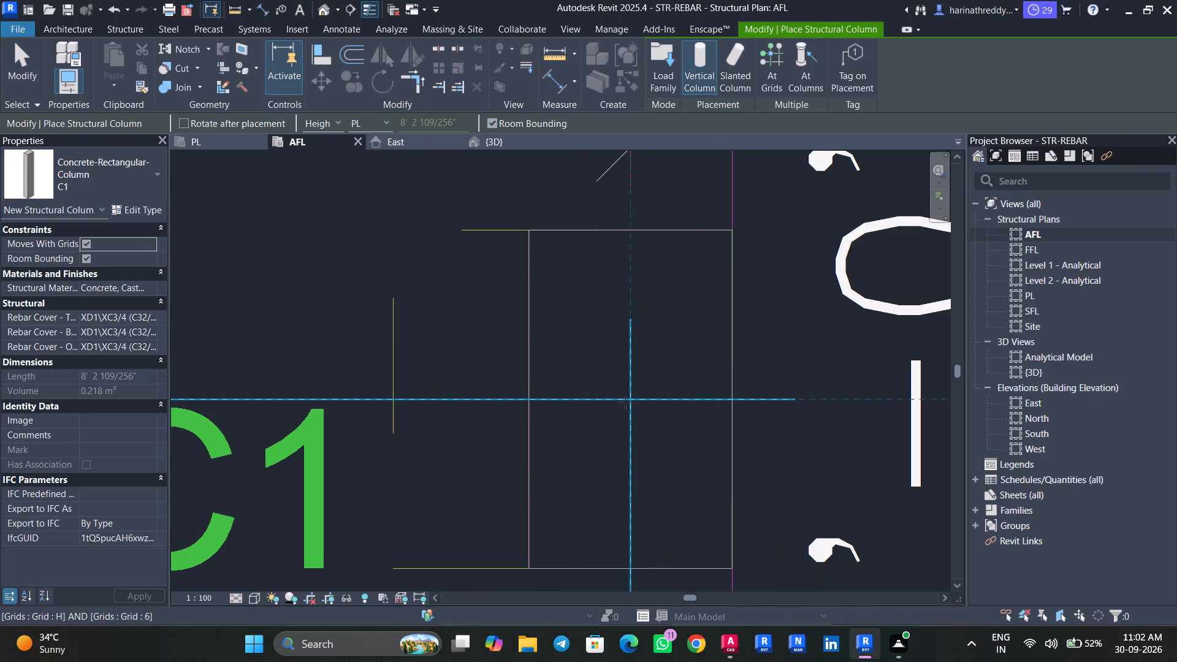
pyautogui.scroll(5, 631, 401)
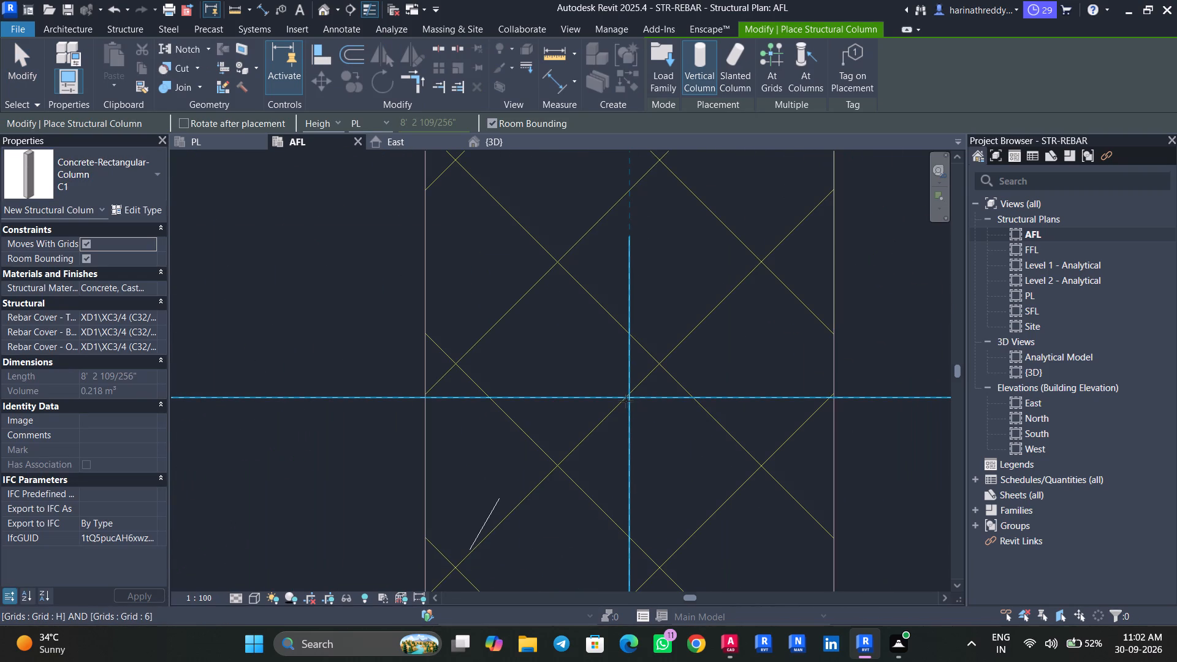
pyautogui.click(630, 398)
pyautogui.press('Escape')
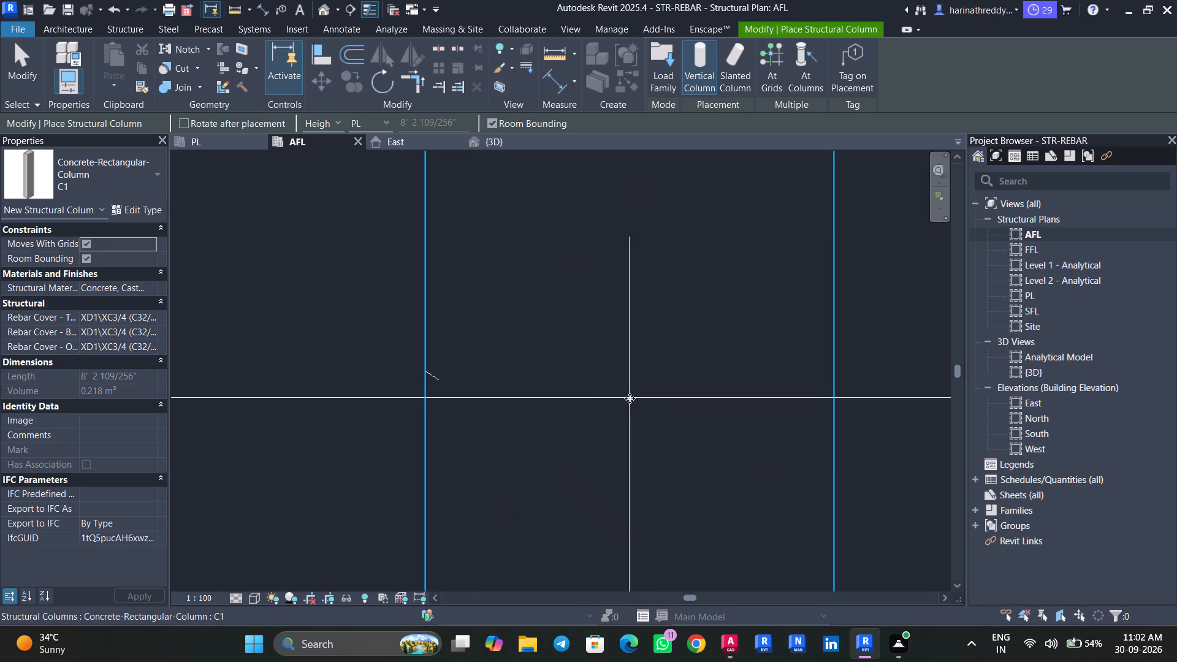
pyautogui.press('Escape')
pyautogui.press('Escape')
# Examine up close on the plan how the C1 column's edge fits its drawing outline on the SF5 footing.
pyautogui.click(438, 415)
pyautogui.scroll(18, 430, 419)
pyautogui.press('Escape')
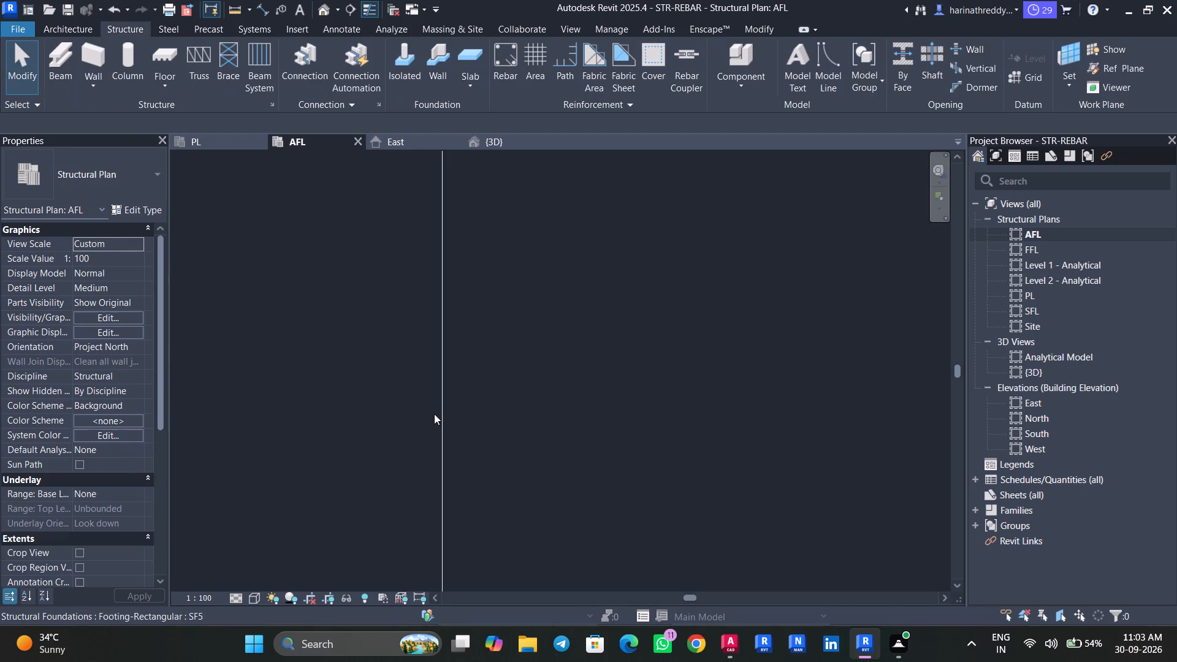
pyautogui.press('Escape')
pyautogui.scroll(9, 438, 413)
pyautogui.scroll(-10, 452, 421)
pyautogui.scroll(1, 452, 422)
pyautogui.scroll(-1, 452, 422)
pyautogui.scroll(1, 452, 422)
pyautogui.scroll(-3, 452, 422)
pyautogui.scroll(1, 452, 422)
pyautogui.scroll(-4, 452, 422)
pyautogui.scroll(1, 452, 422)
pyautogui.scroll(-5, 452, 422)
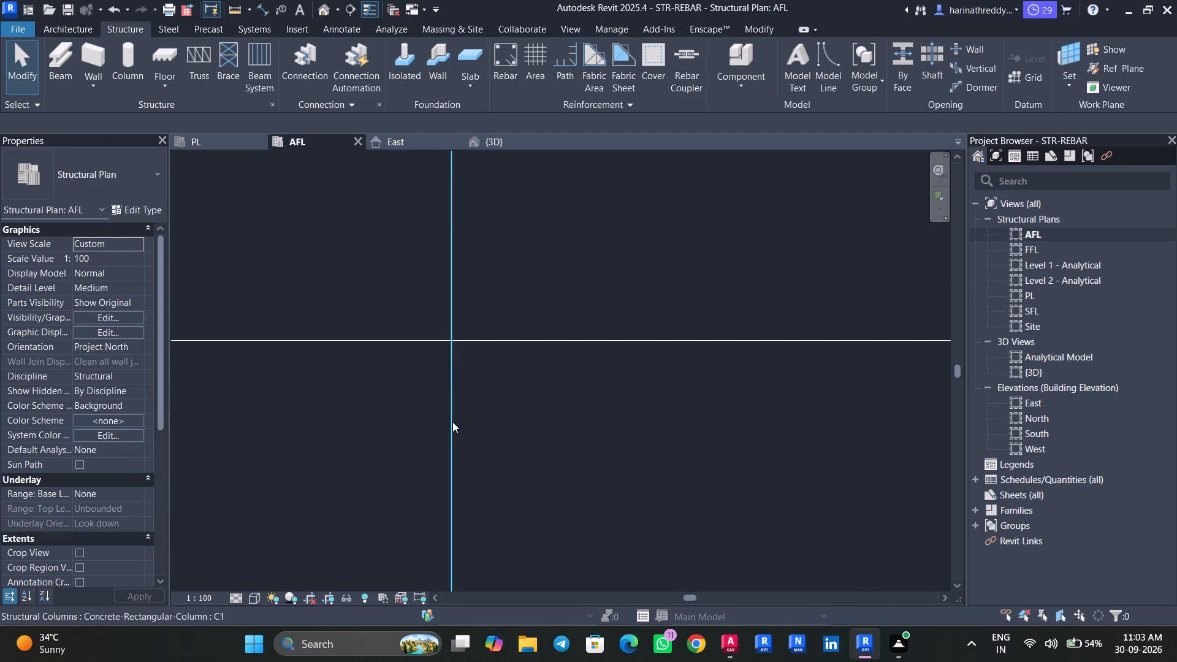
pyautogui.scroll(-20, 452, 422)
pyautogui.scroll(1, 453, 422)
pyautogui.scroll(-14, 453, 422)
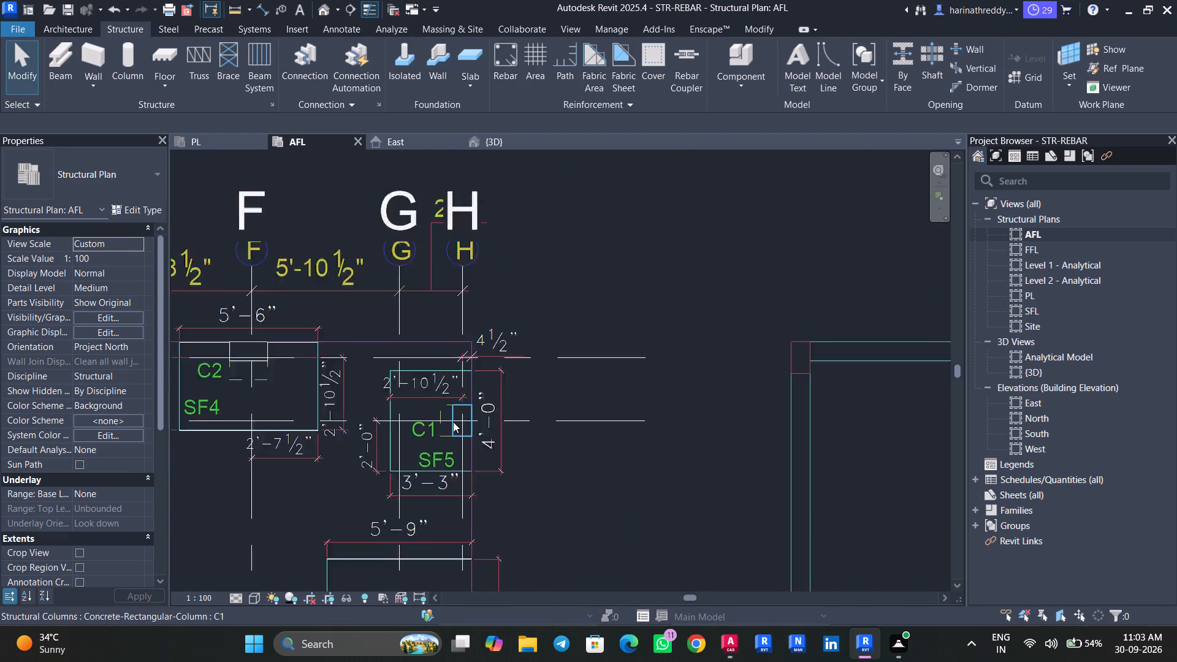
# Place a C3 structural column up to PL on the F4 footing, centred on grid G over its hatched outline, about 7 3/4" above grid 5.
pyautogui.scroll(-3, 453, 422)
pyautogui.moveTo(495, 489); pyautogui.dragTo(545, 416, button='middle')
pyautogui.scroll(-1, 476, 445)
pyautogui.scroll(9, 476, 445)
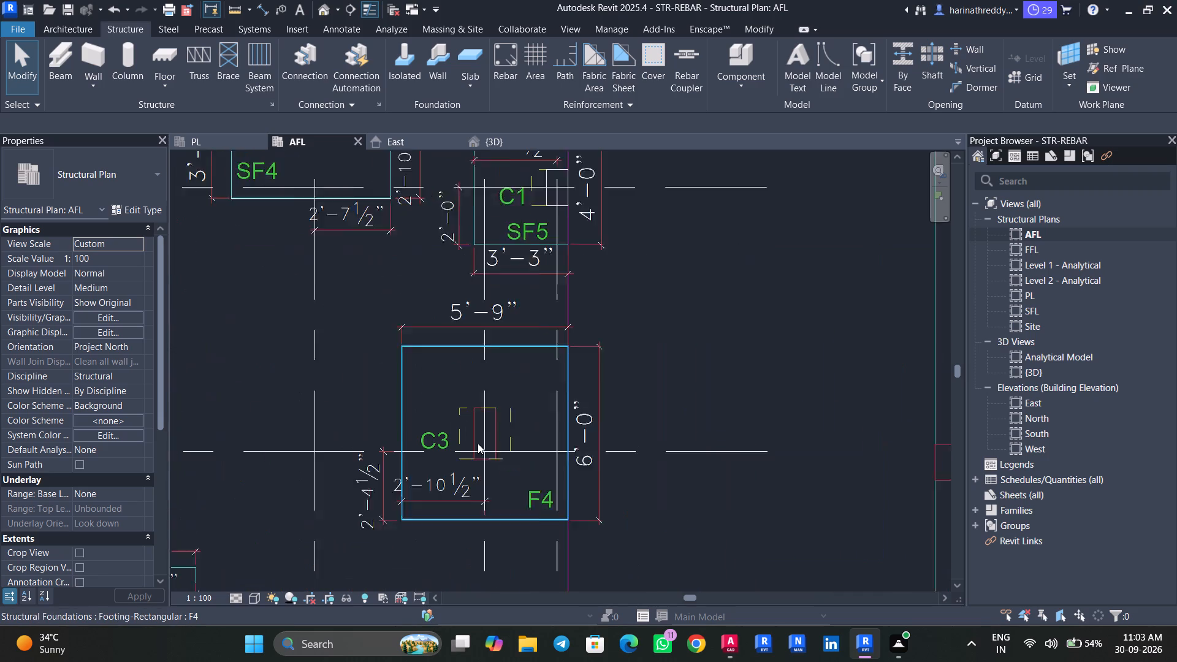
pyautogui.click(121, 67)
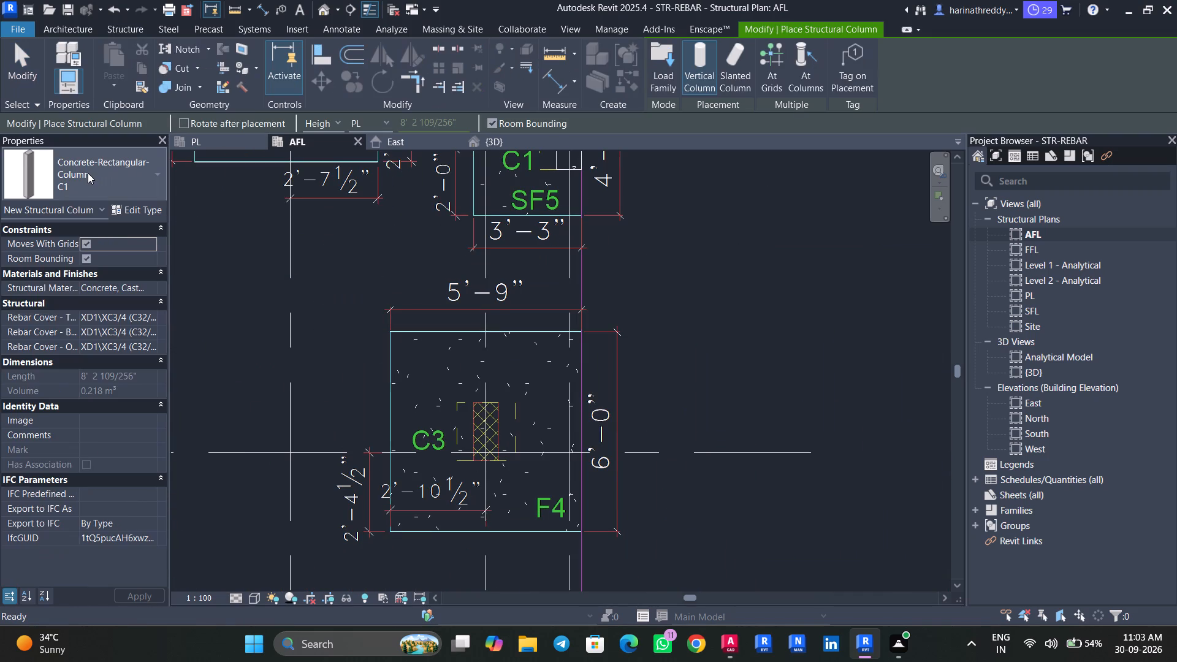
pyautogui.click(86, 172)
pyautogui.click(42, 371)
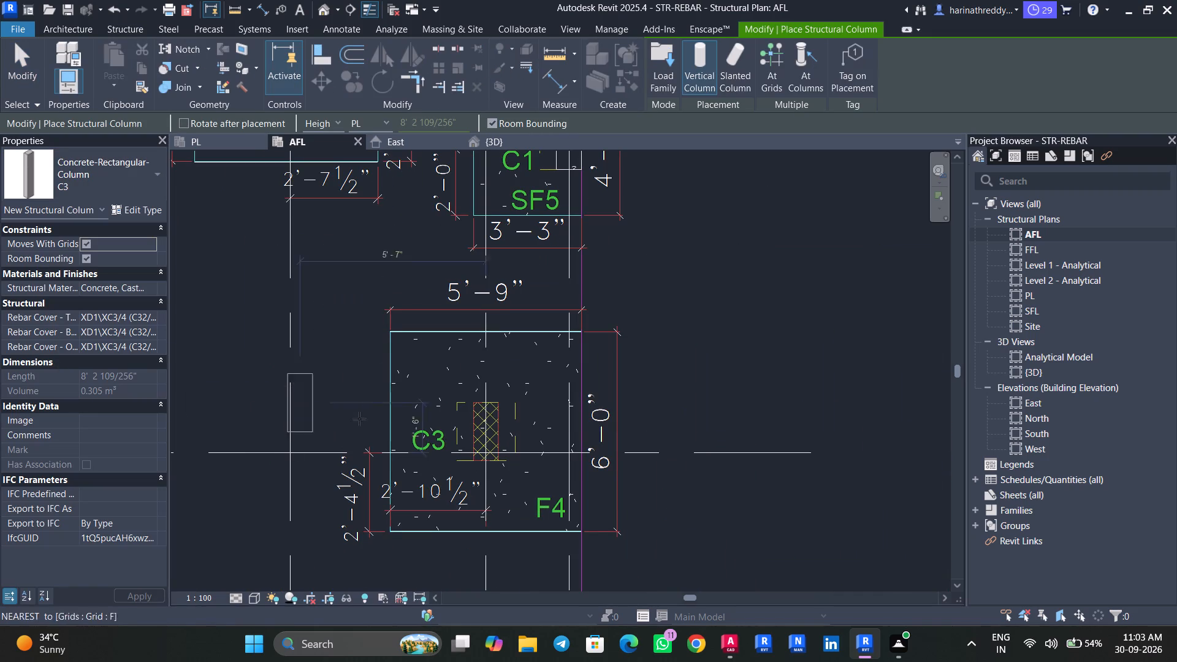
pyautogui.scroll(4, 481, 436)
pyautogui.scroll(-1, 481, 436)
pyautogui.scroll(6, 481, 436)
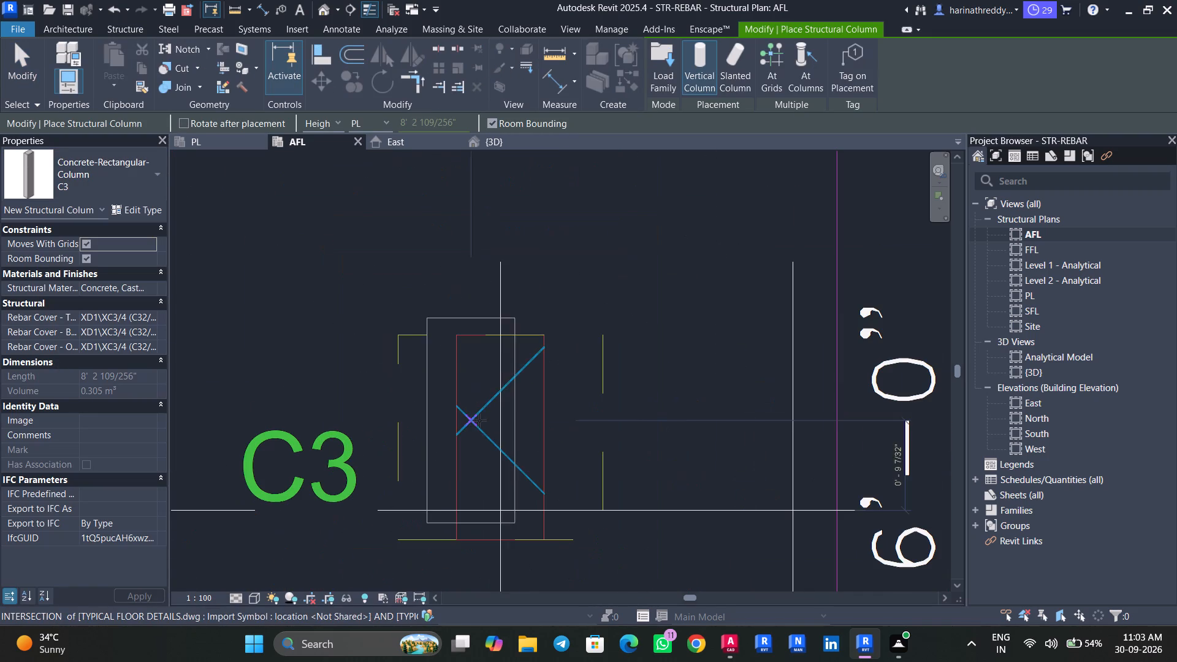
pyautogui.scroll(4, 498, 435)
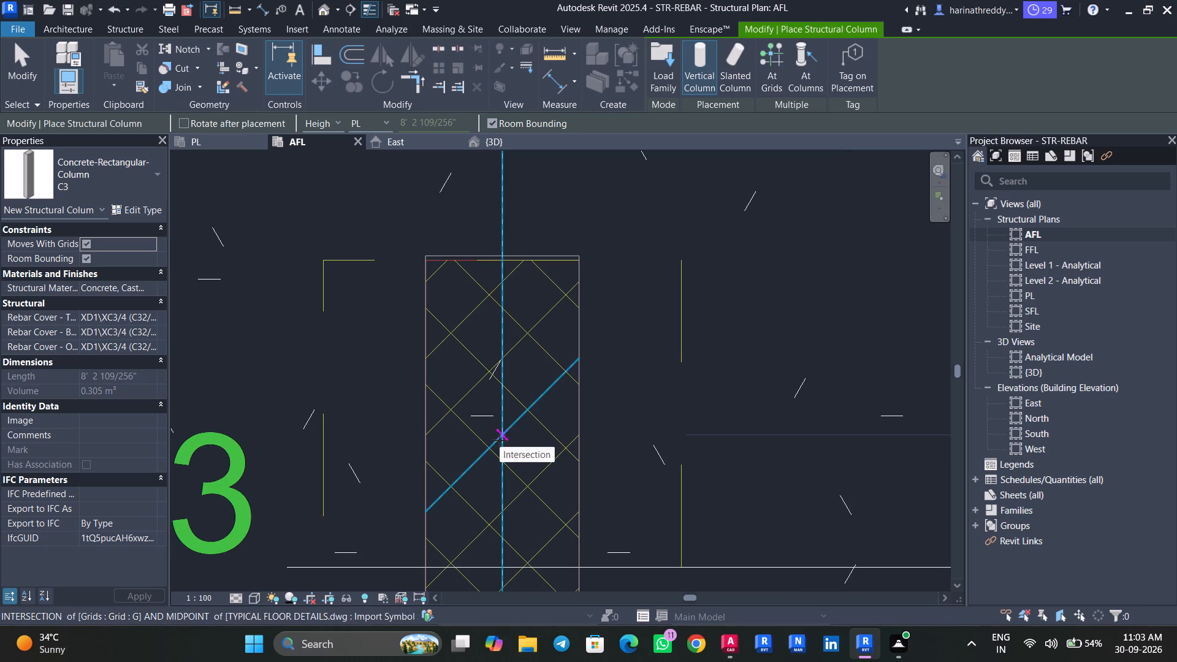
pyautogui.moveTo(500, 440); pyautogui.dragTo(496, 387, button='middle')
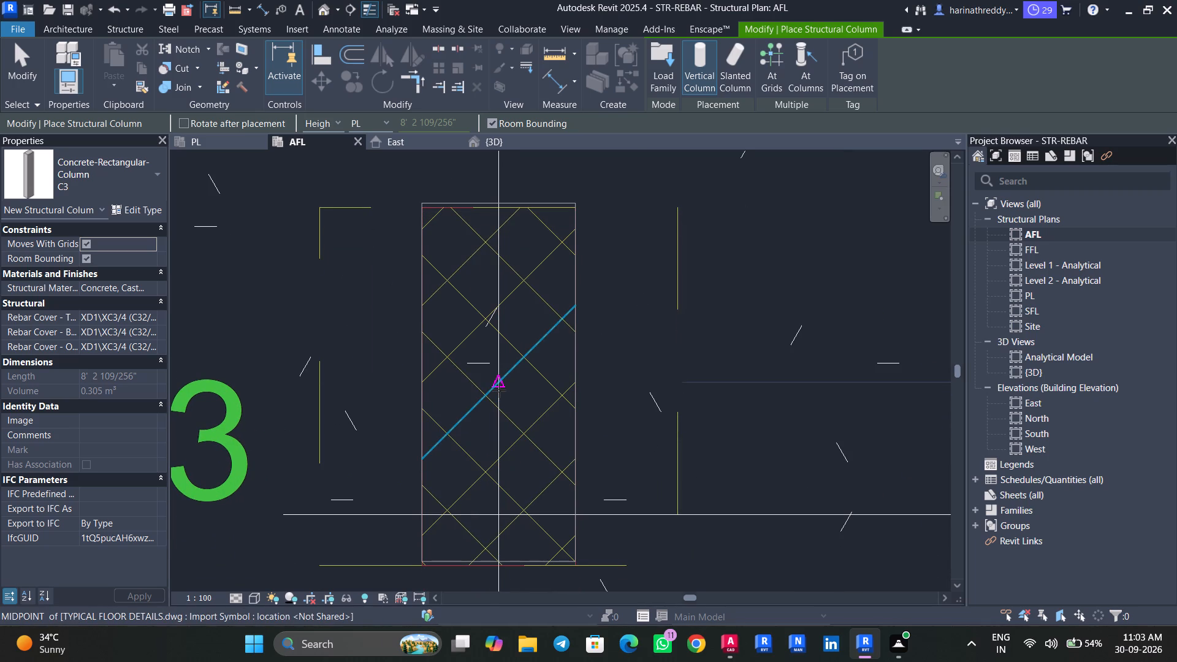
pyautogui.click(499, 390)
pyautogui.press('Escape')
pyautogui.press('Escape')
pyautogui.press('Escape')
pyautogui.press('Escape')
# Align and lock the C3 column's lower short edge to the bottom line of its drawing outline on F4.
pyautogui.click(475, 272)
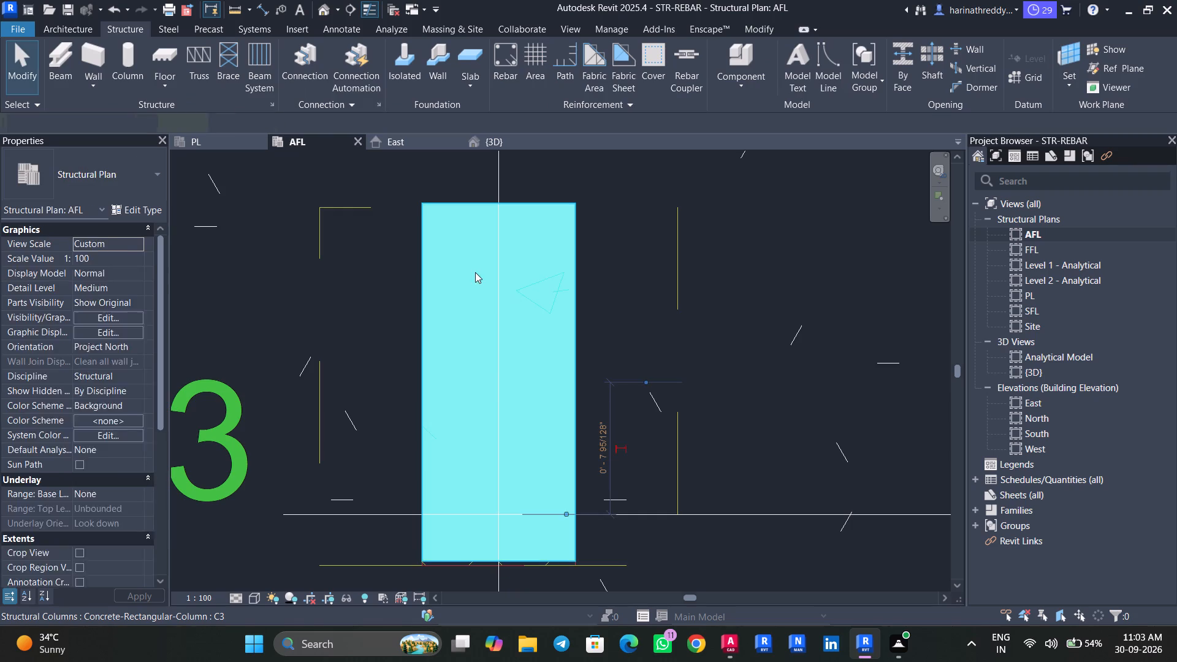
pyautogui.scroll(1, 498, 371)
pyautogui.moveTo(499, 371); pyautogui.dragTo(515, 253, button='middle')
pyautogui.press('Escape')
pyautogui.press('Escape')
pyautogui.scroll(4, 489, 495)
pyautogui.press('a')
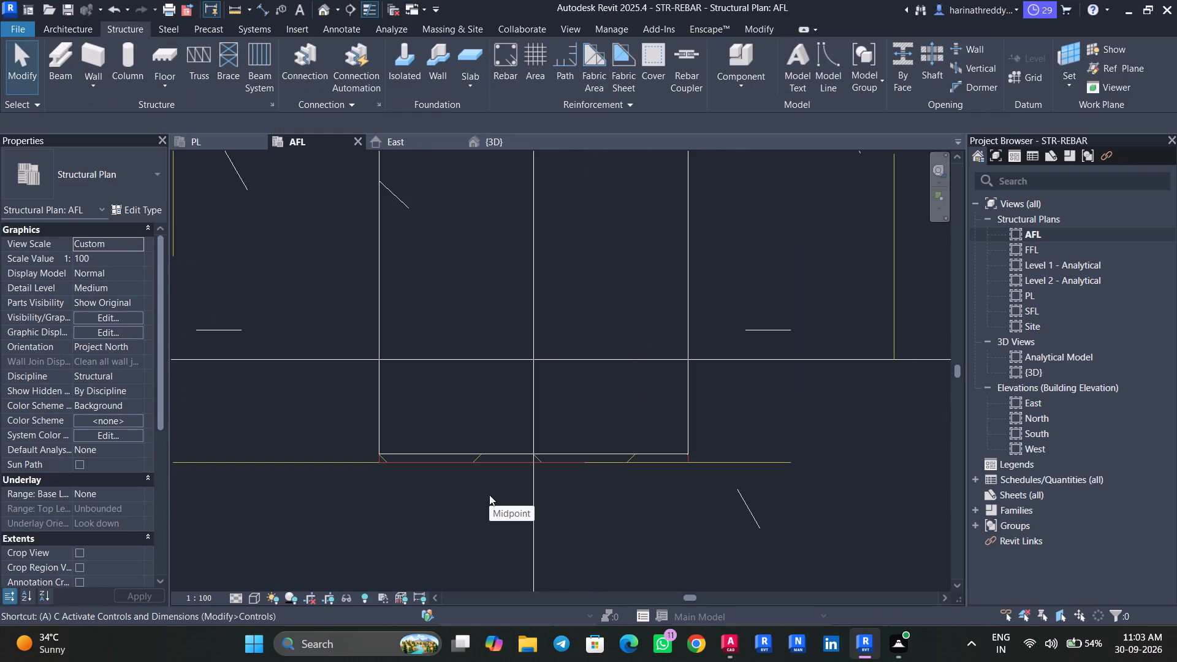
pyautogui.write('AL')
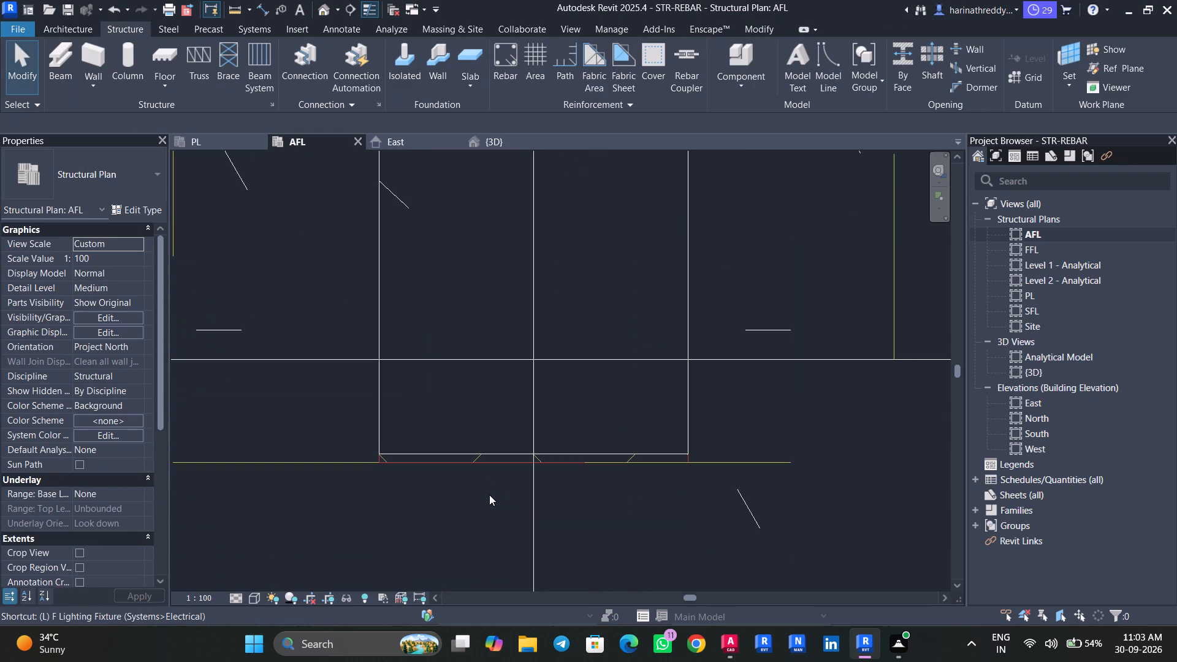
pyautogui.press('Escape')
pyautogui.write('AL')
pyautogui.scroll(5, 454, 465)
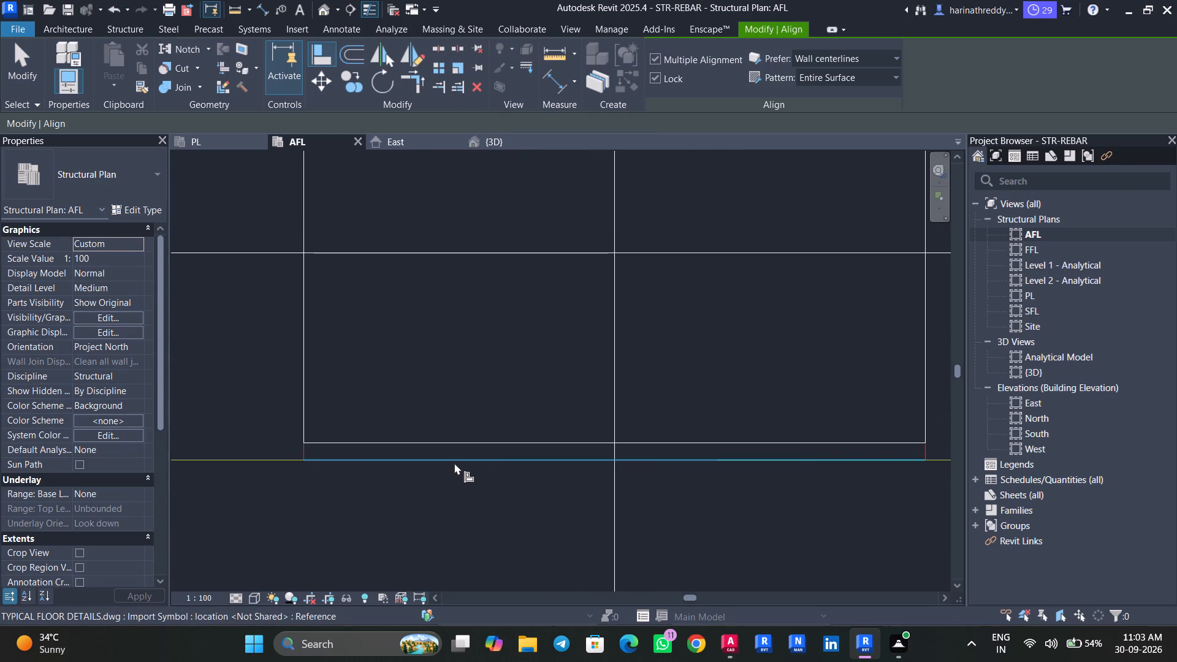
pyautogui.click(454, 463)
pyautogui.click(467, 444)
pyautogui.scroll(1, 457, 484)
pyautogui.scroll(-16, 457, 484)
pyautogui.scroll(1, 467, 470)
pyautogui.scroll(-3, 468, 467)
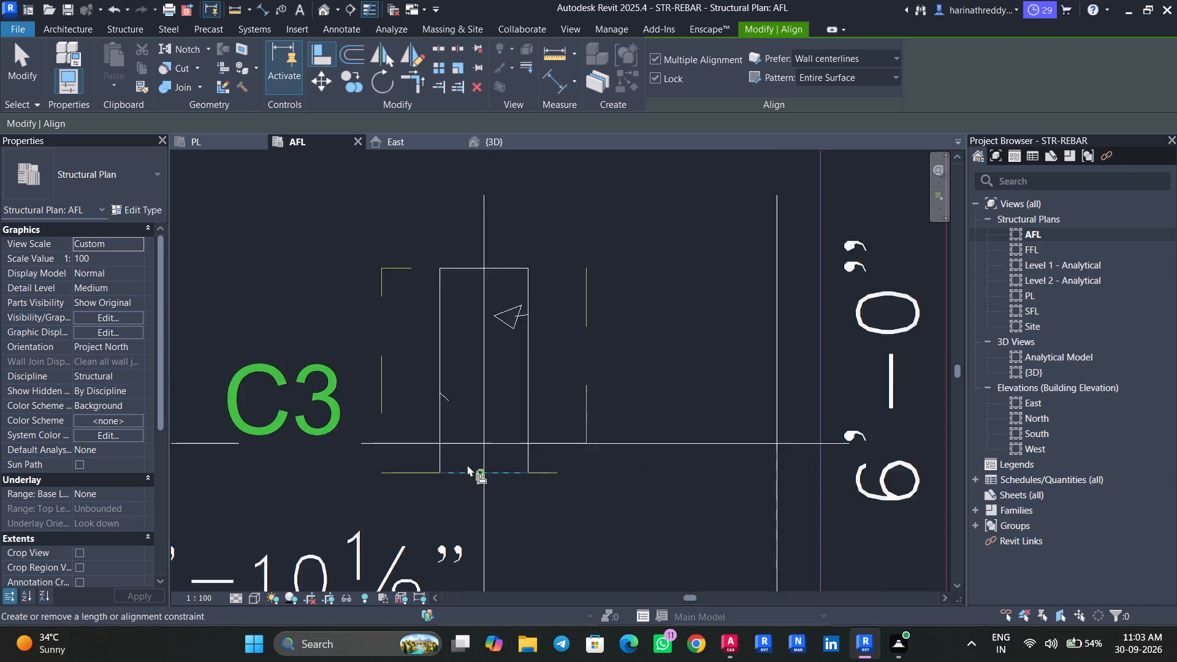
pyautogui.press('Escape')
pyautogui.press('Escape')
pyautogui.press('Escape')
pyautogui.press('Escape')
pyautogui.press('Escape')
pyautogui.press('Escape')
# Examine up close how the C3 column's upper edge and corner fit the drawing outline on F4.
pyautogui.scroll(7, 465, 340)
pyautogui.scroll(-2, 462, 345)
pyautogui.scroll(3, 462, 345)
pyautogui.click(452, 337)
pyautogui.scroll(13, 429, 343)
pyautogui.moveTo(419, 304); pyautogui.dragTo(473, 489, button='middle')
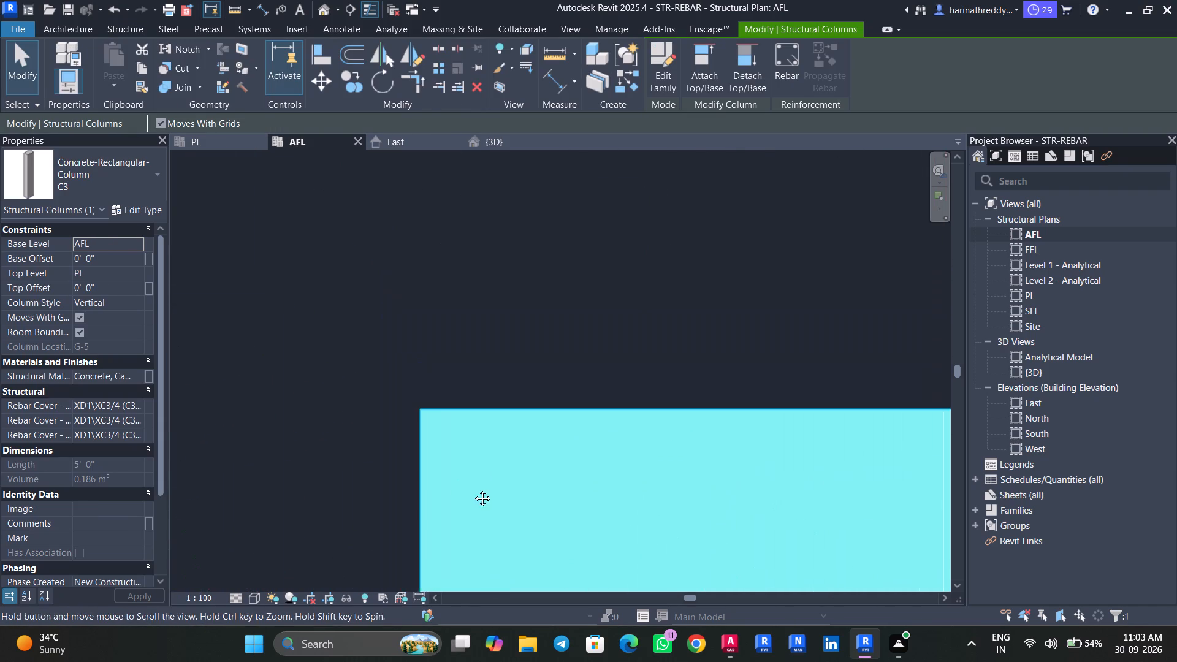
pyautogui.moveTo(473, 489); pyautogui.dragTo(474, 492, button='middle')
pyautogui.scroll(5, 474, 492)
pyautogui.scroll(-2, 467, 462)
pyautogui.scroll(1, 467, 462)
pyautogui.scroll(-2, 467, 462)
pyautogui.scroll(1, 467, 462)
pyautogui.scroll(-19, 467, 462)
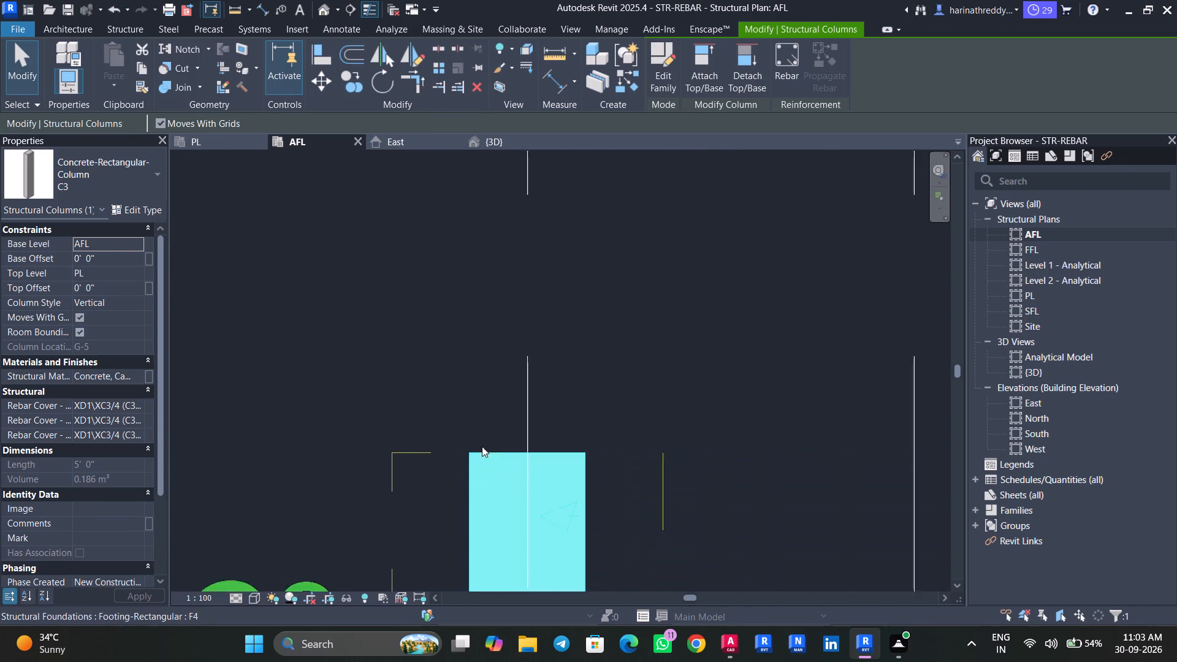
pyautogui.scroll(-9, 482, 446)
pyautogui.press('Escape')
pyautogui.press('Escape')
pyautogui.press('Escape')
pyautogui.scroll(1, 528, 436)
pyautogui.scroll(-5, 528, 436)
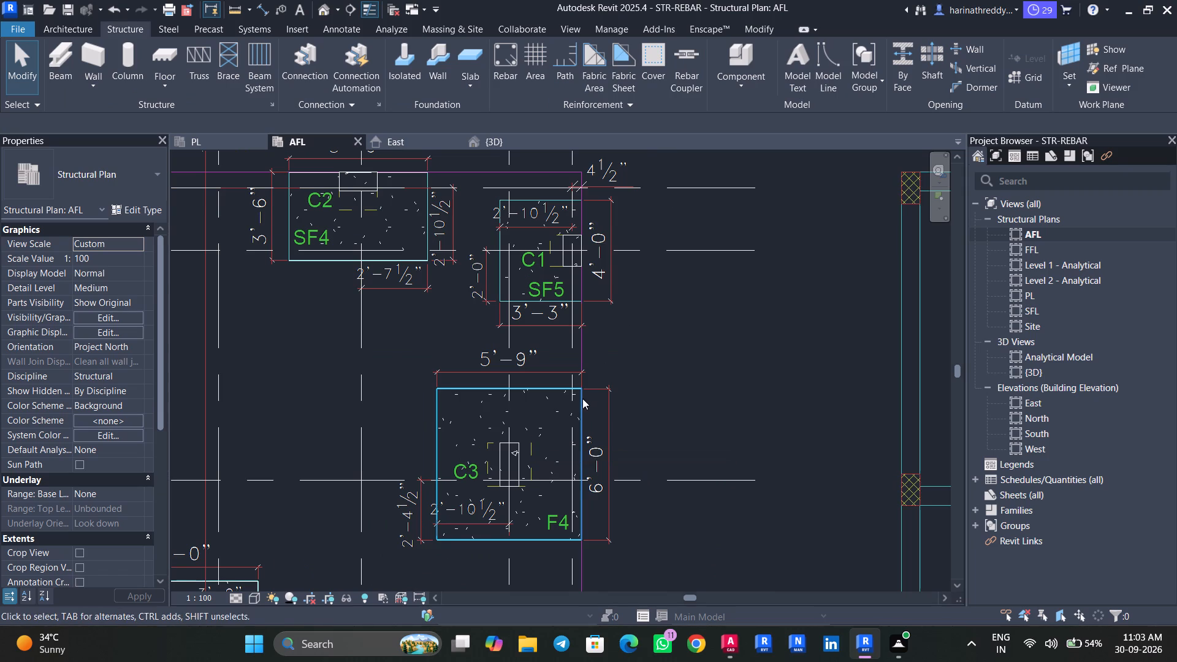
# Place a C4 structural column up to PL on the upper F3 footing, centred on grid B over its hatched outline, 7 1/2" above grid 5.
pyautogui.scroll(-4, 590, 406)
pyautogui.moveTo(671, 430); pyautogui.dragTo(714, 405, button='middle')
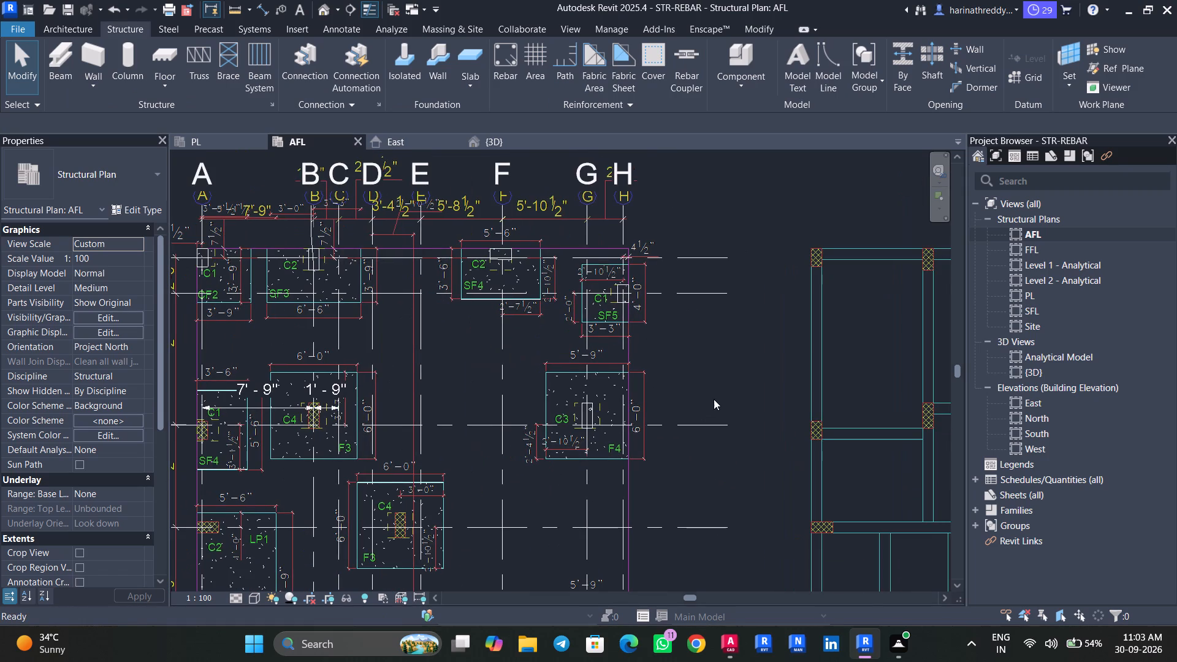
pyautogui.moveTo(455, 443); pyautogui.dragTo(565, 422, button='middle')
pyautogui.scroll(1, 565, 422)
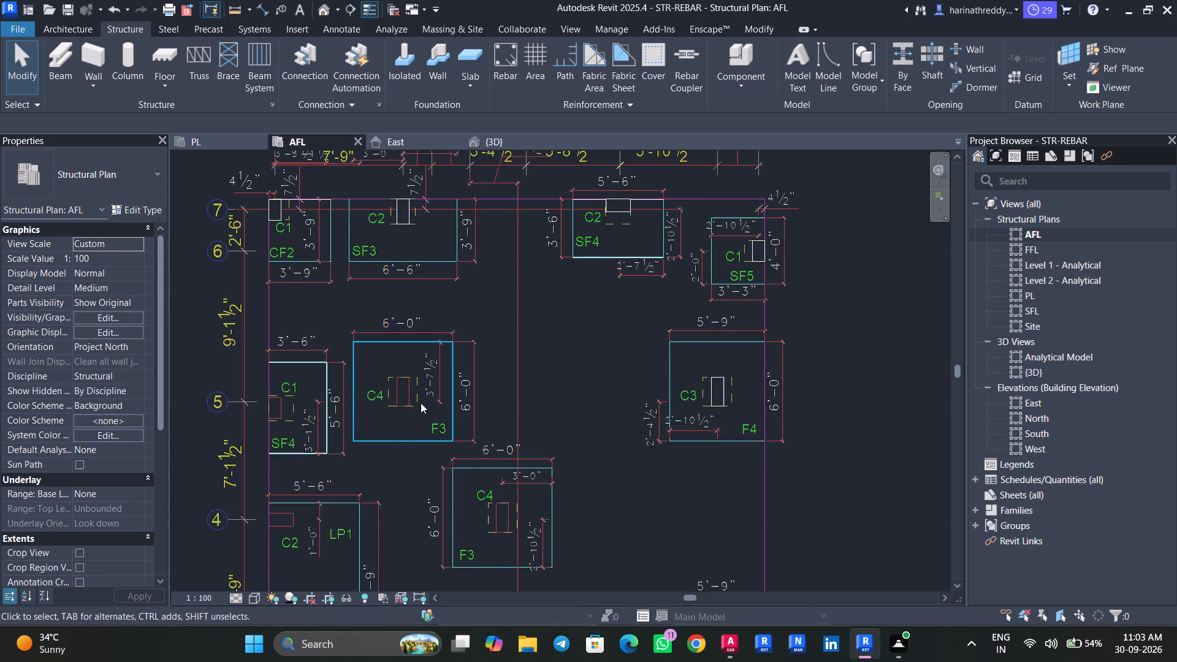
pyautogui.scroll(8, 396, 414)
pyautogui.moveTo(391, 417); pyautogui.dragTo(487, 435, button='middle')
pyautogui.scroll(2, 489, 414)
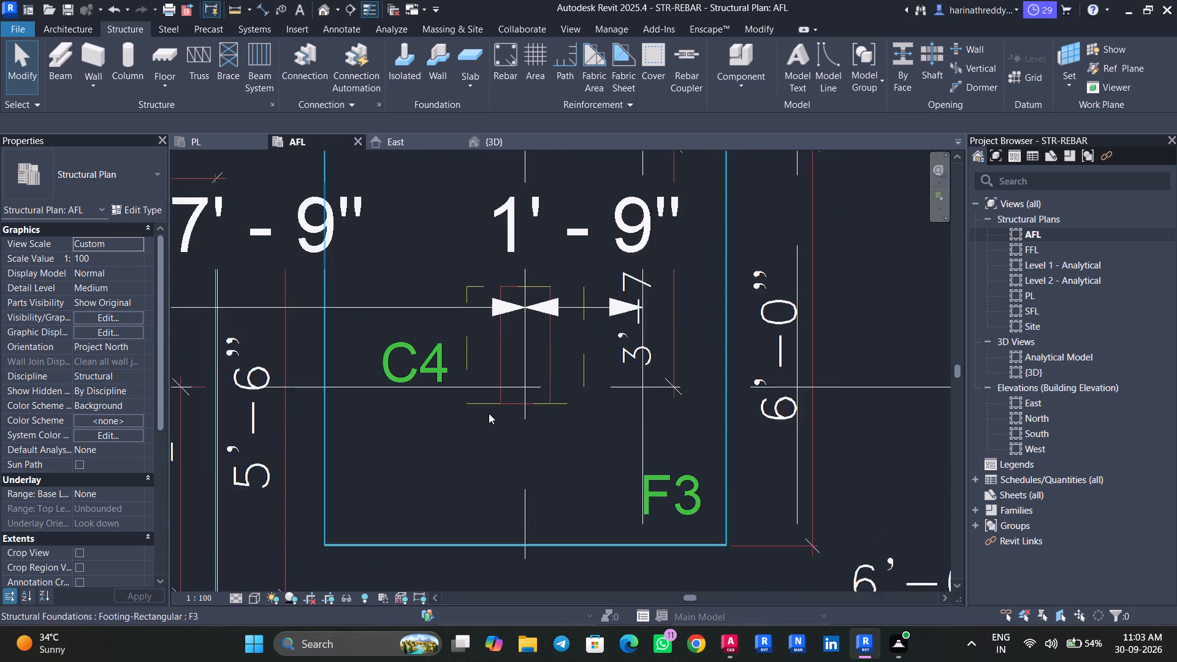
pyautogui.scroll(1, 489, 413)
pyautogui.moveTo(489, 413); pyautogui.dragTo(487, 444, button='middle')
pyautogui.click(120, 77)
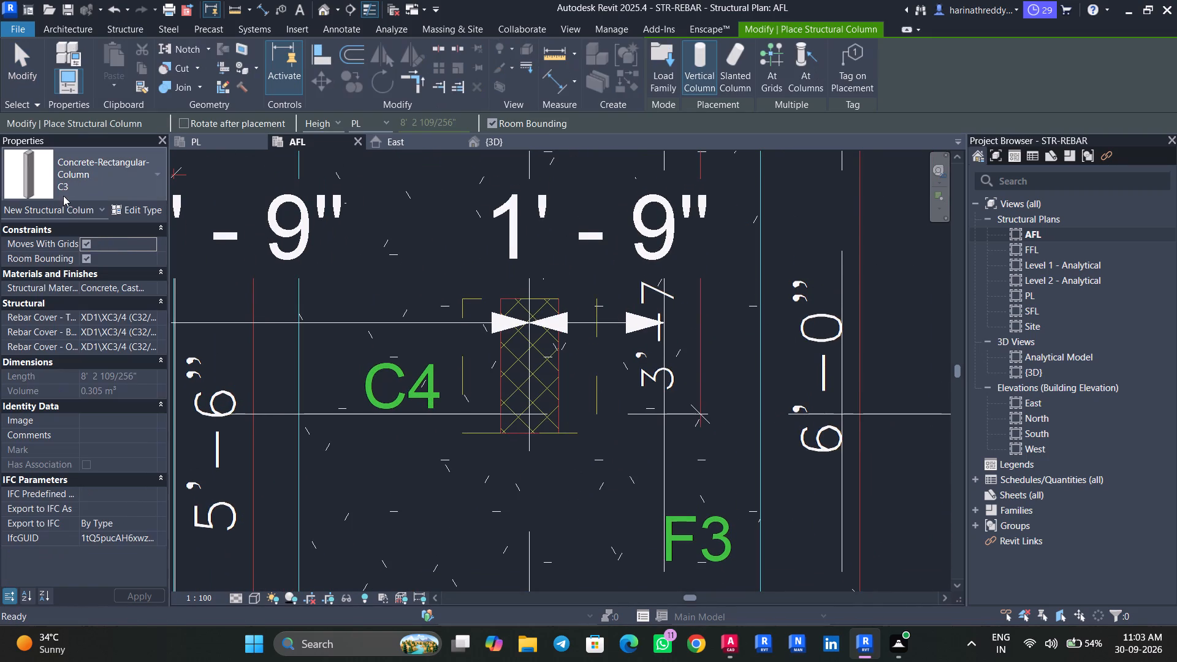
pyautogui.click(78, 177)
pyautogui.click(82, 349)
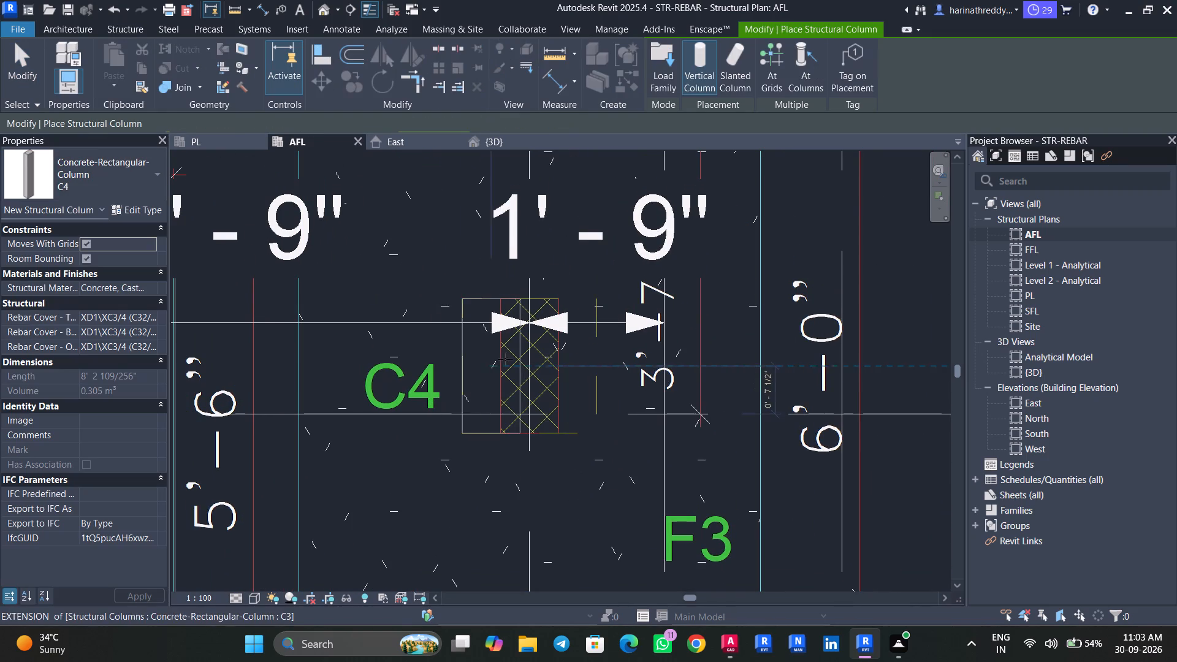
pyautogui.scroll(5, 506, 359)
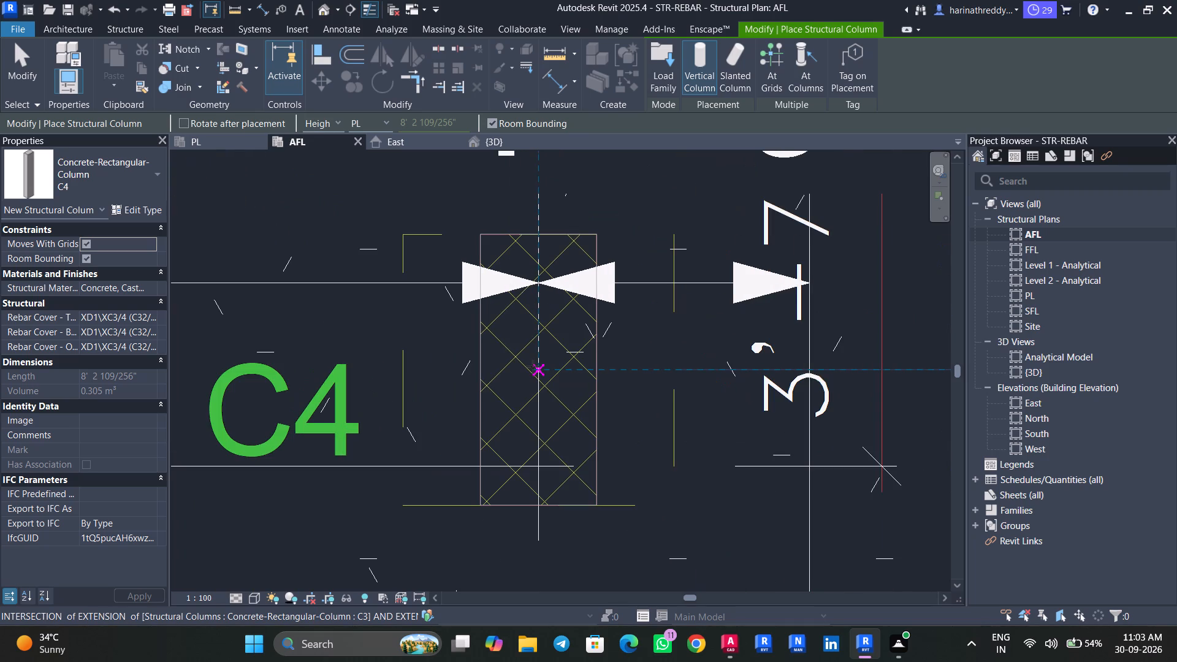
pyautogui.scroll(3, 533, 367)
pyautogui.click(543, 367)
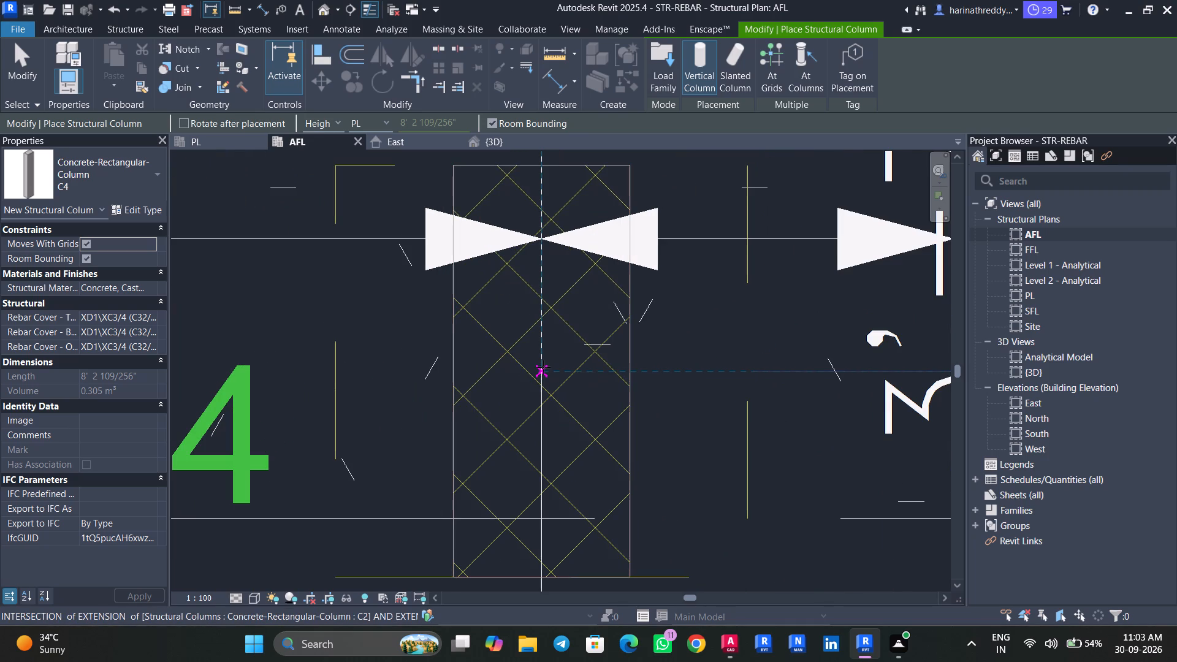
pyautogui.press('Escape')
pyautogui.press('Escape')
pyautogui.press('Escape')
# Examine up close how the C4 column's upper edge and corner fit the drawing outline on F3.
pyautogui.click(543, 367)
pyautogui.scroll(6, 473, 148)
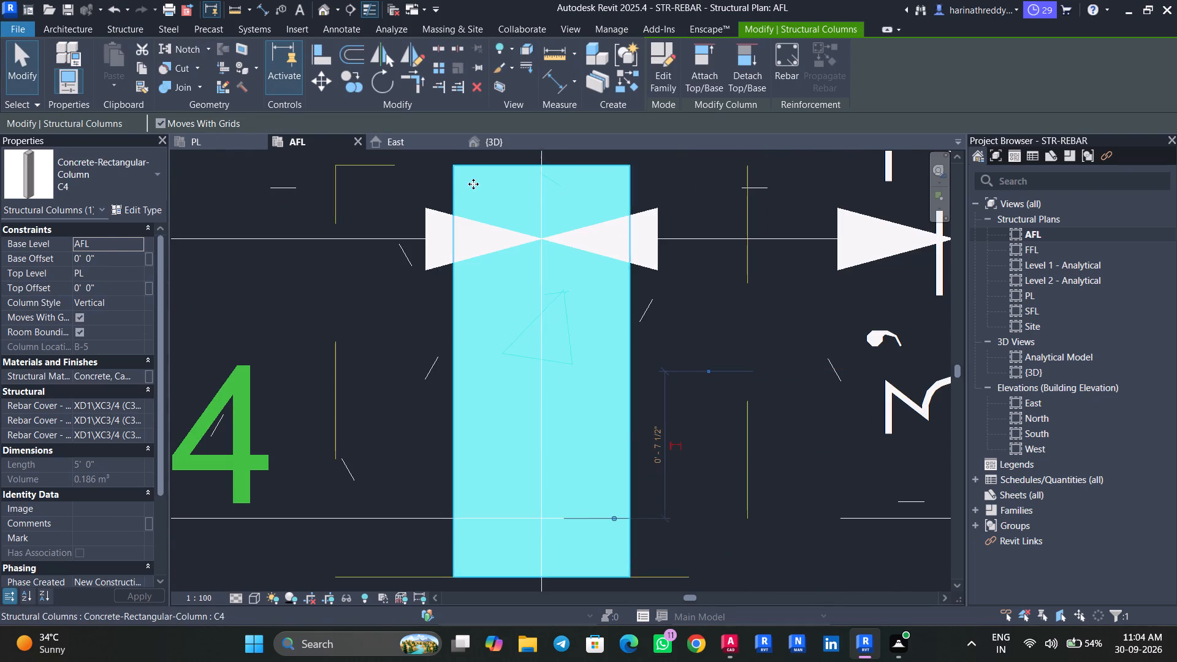
pyautogui.scroll(5, 473, 184)
pyautogui.moveTo(478, 175); pyautogui.dragTo(452, 417, button='middle')
pyautogui.scroll(11, 422, 376)
pyautogui.scroll(-7, 413, 405)
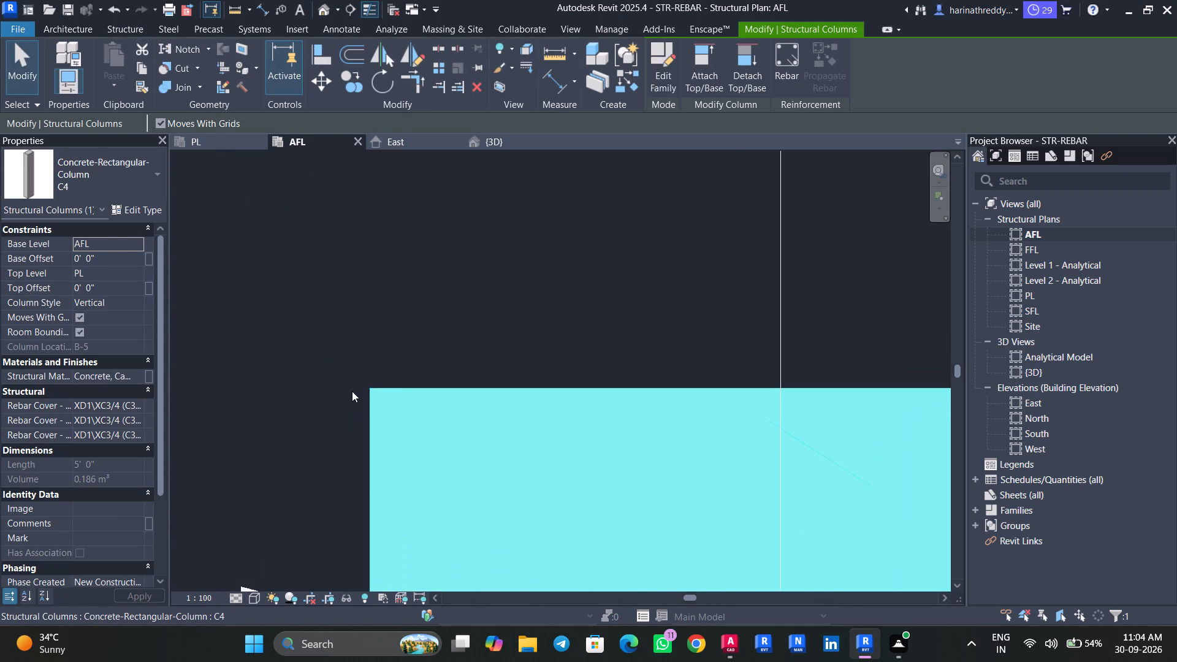
pyautogui.scroll(15, 357, 395)
pyautogui.press('Escape')
pyautogui.press('Escape')
pyautogui.click(360, 400)
pyautogui.scroll(-20, 360, 400)
pyautogui.scroll(-1, 360, 400)
pyautogui.scroll(1, 360, 399)
pyautogui.scroll(-18, 360, 399)
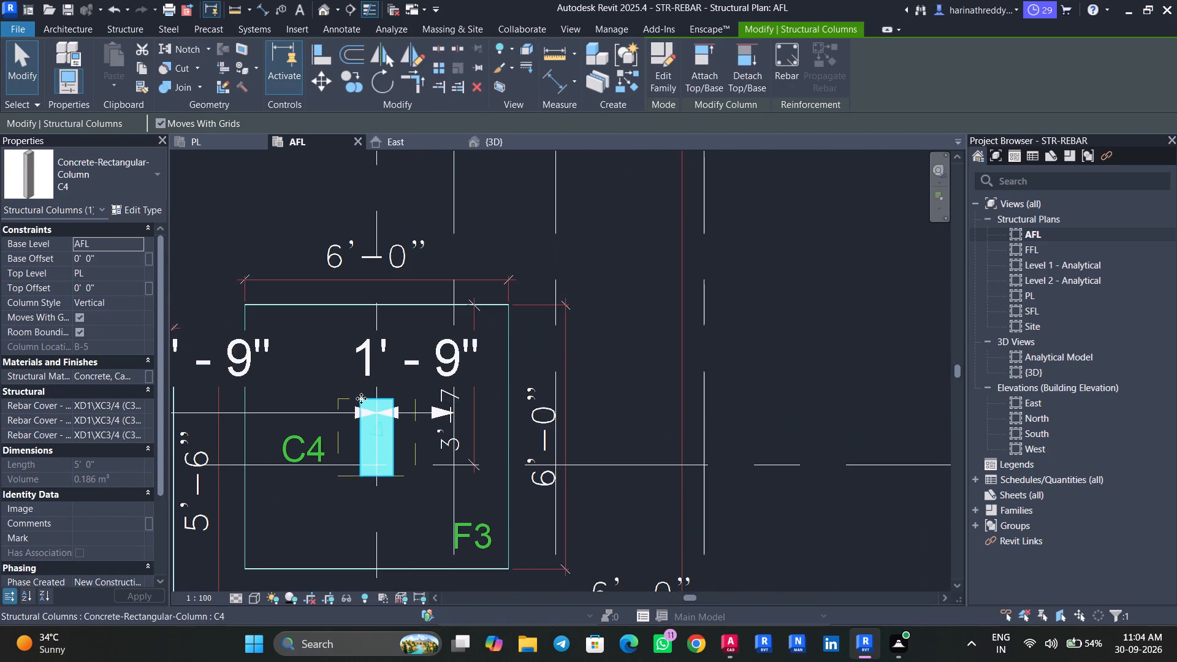
pyautogui.press('Escape')
pyautogui.press('Escape')
# Place a C1 structural column up to PL on the SF4 footing, centred on grid A over its hatched outline, 4 1/2" below grid 5.
pyautogui.scroll(-3, 312, 440)
pyautogui.scroll(1, 312, 440)
pyautogui.scroll(-5, 313, 438)
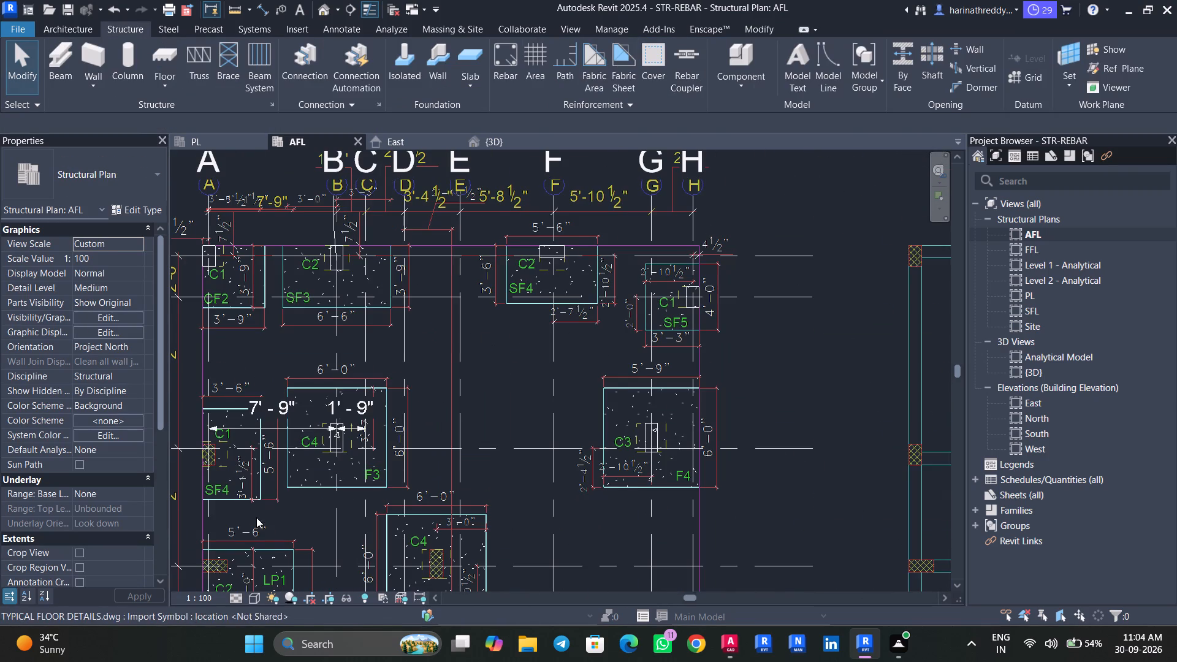
pyautogui.moveTo(256, 517); pyautogui.dragTo(399, 485, button='middle')
pyautogui.scroll(1, 399, 485)
pyautogui.scroll(6, 348, 420)
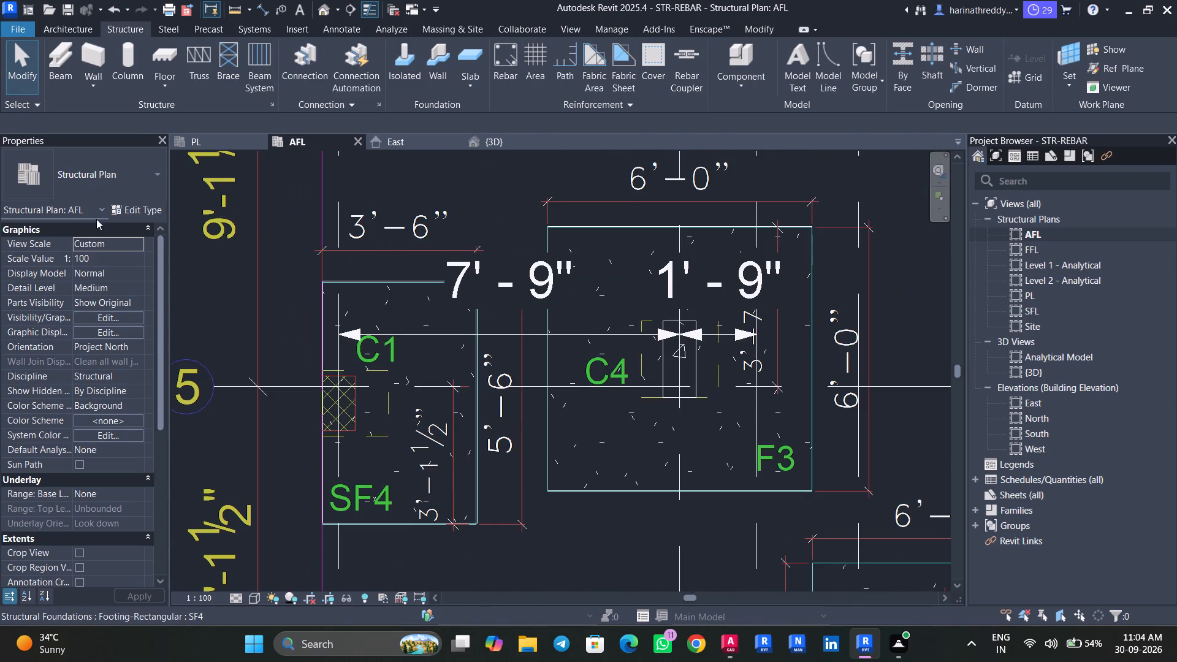
pyautogui.click(133, 60)
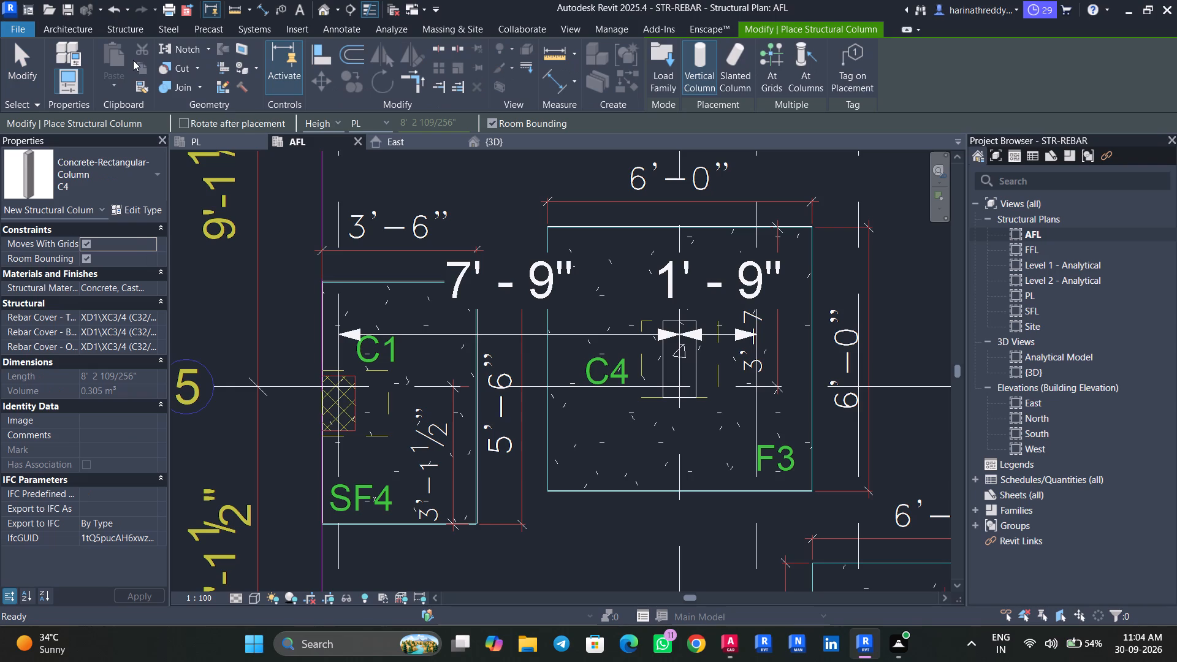
pyautogui.click(90, 156)
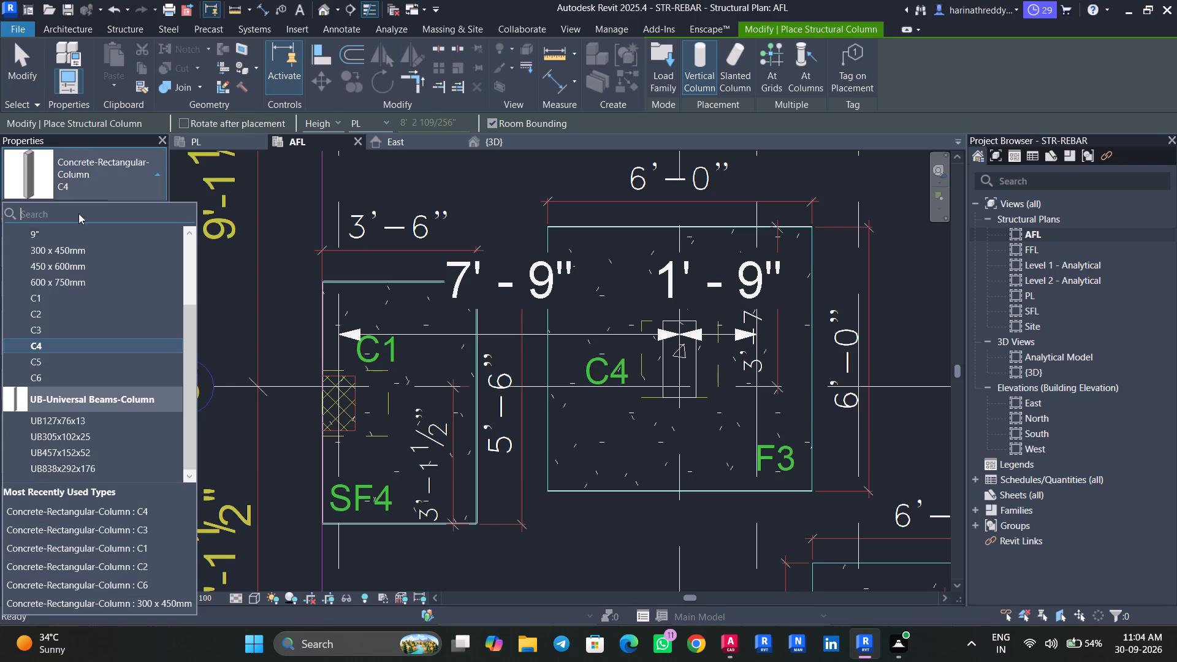
pyautogui.click(57, 302)
pyautogui.scroll(2, 333, 405)
pyautogui.scroll(-1, 333, 405)
pyautogui.scroll(8, 333, 405)
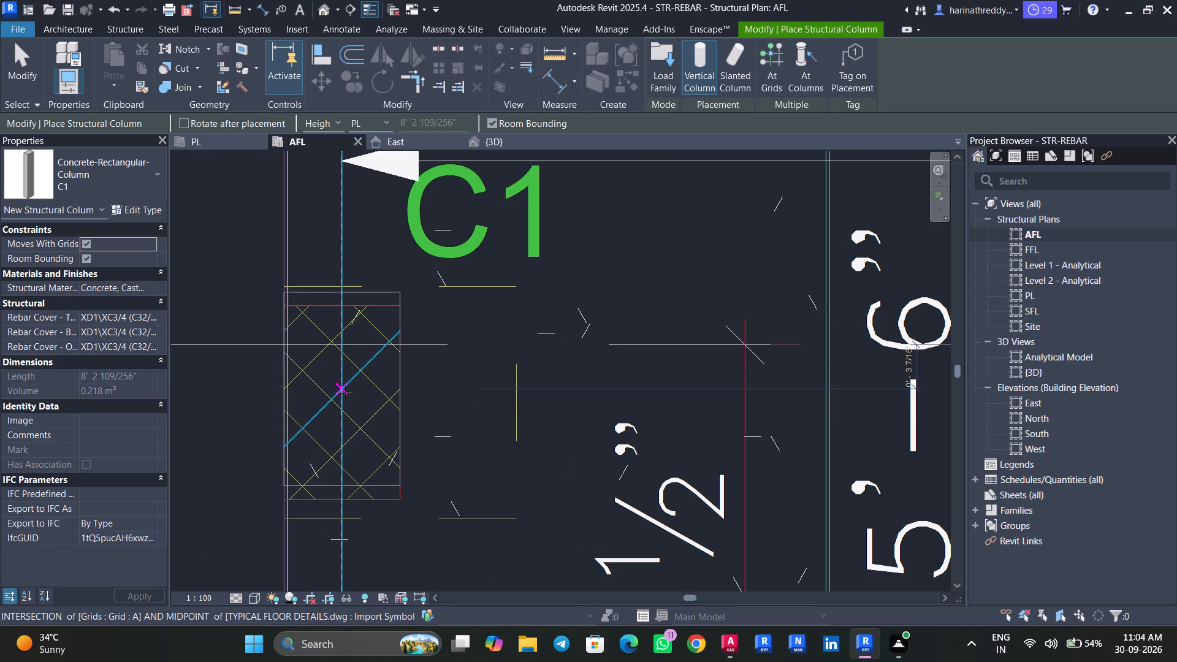
pyautogui.scroll(4, 359, 405)
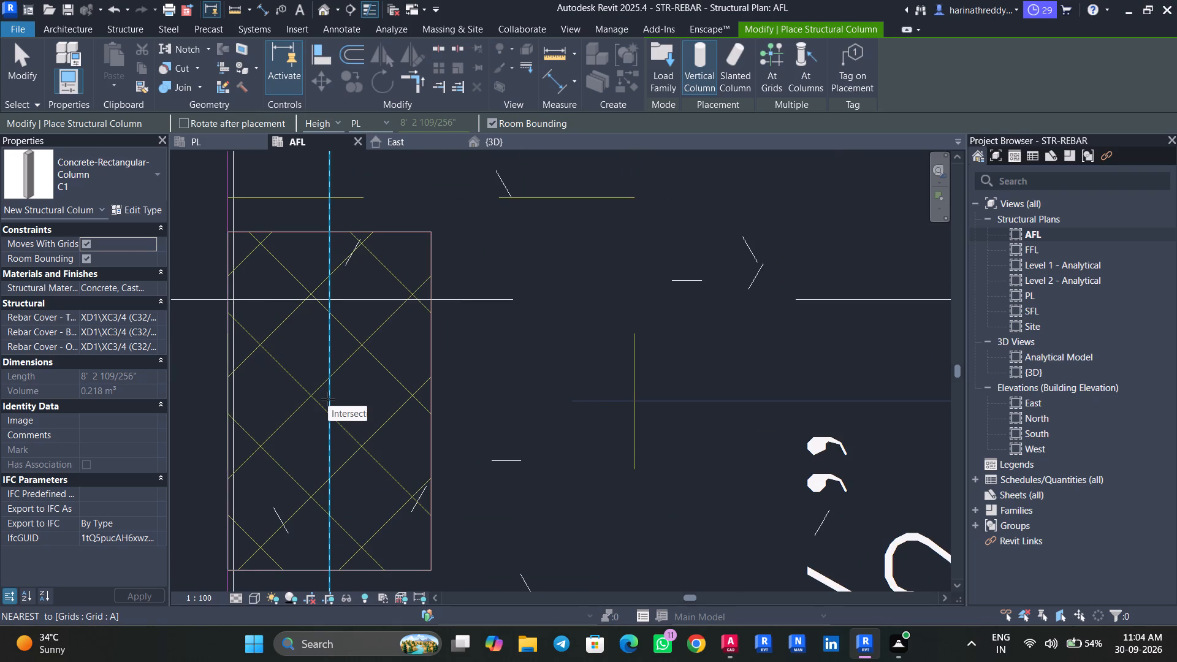
pyautogui.click(328, 399)
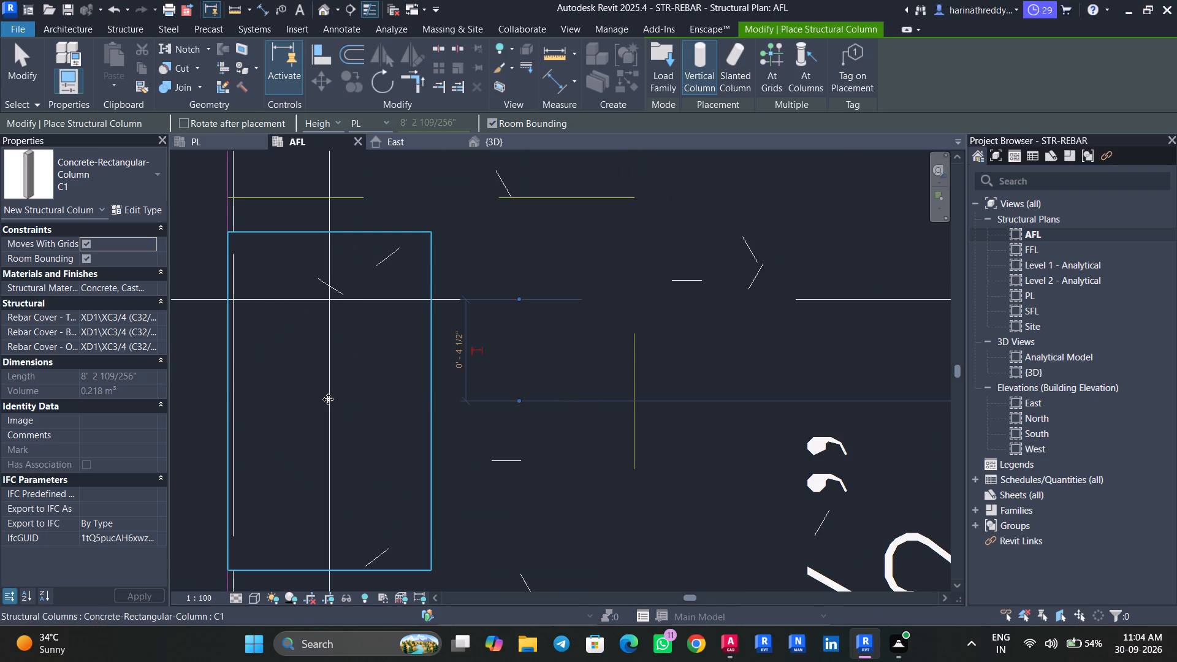
pyautogui.press('Escape')
pyautogui.press('Escape')
# Examine up close how the C1 column's edges on the SF4 footing at grid A fit the drawing outline.
pyautogui.click(248, 251)
pyautogui.scroll(4, 248, 251)
pyautogui.scroll(-5, 248, 251)
pyautogui.scroll(1, 248, 251)
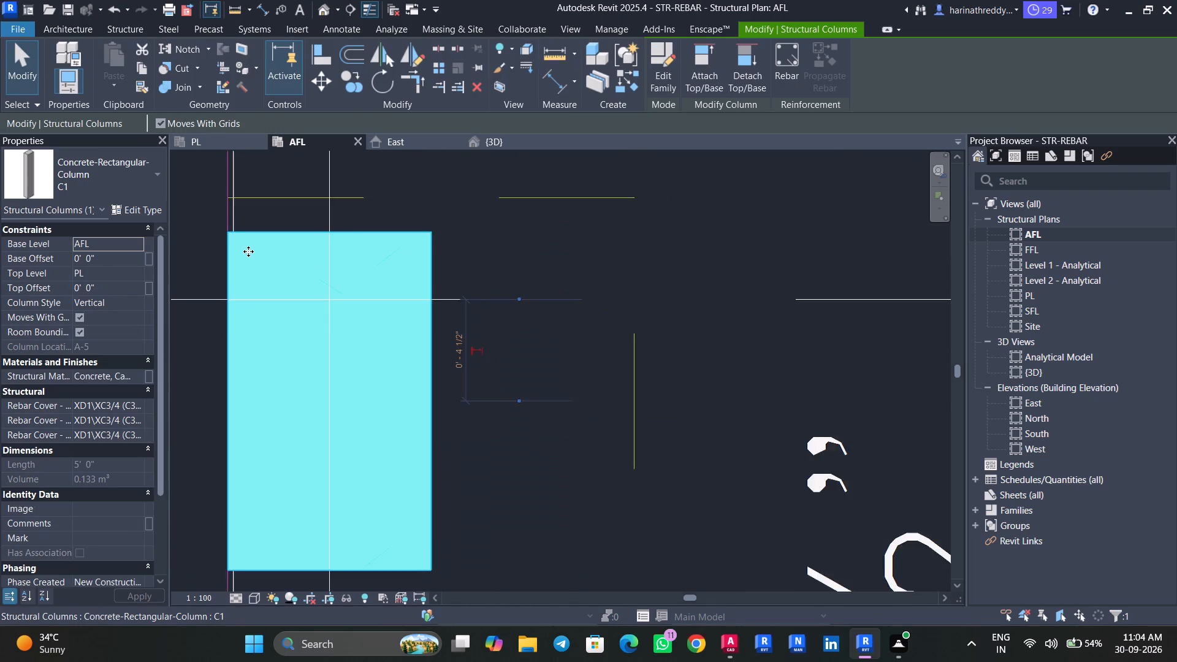
pyautogui.scroll(-8, 248, 251)
pyautogui.press('Escape')
pyautogui.press('Escape')
pyautogui.press('Escape')
pyautogui.scroll(7, 251, 361)
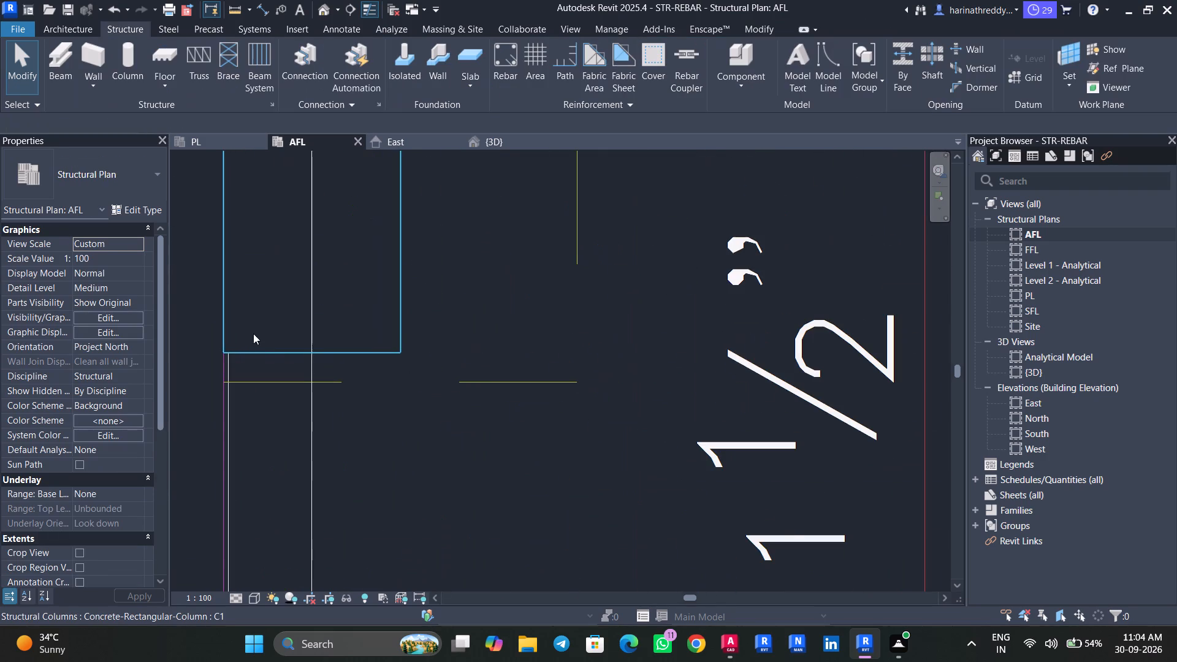
# Temporarily hide the C1 column at grids A and 5 to compare the SF4 footing edge with the drawing outline.
pyautogui.click(253, 333)
pyautogui.write('HH')
pyautogui.scroll(8, 229, 284)
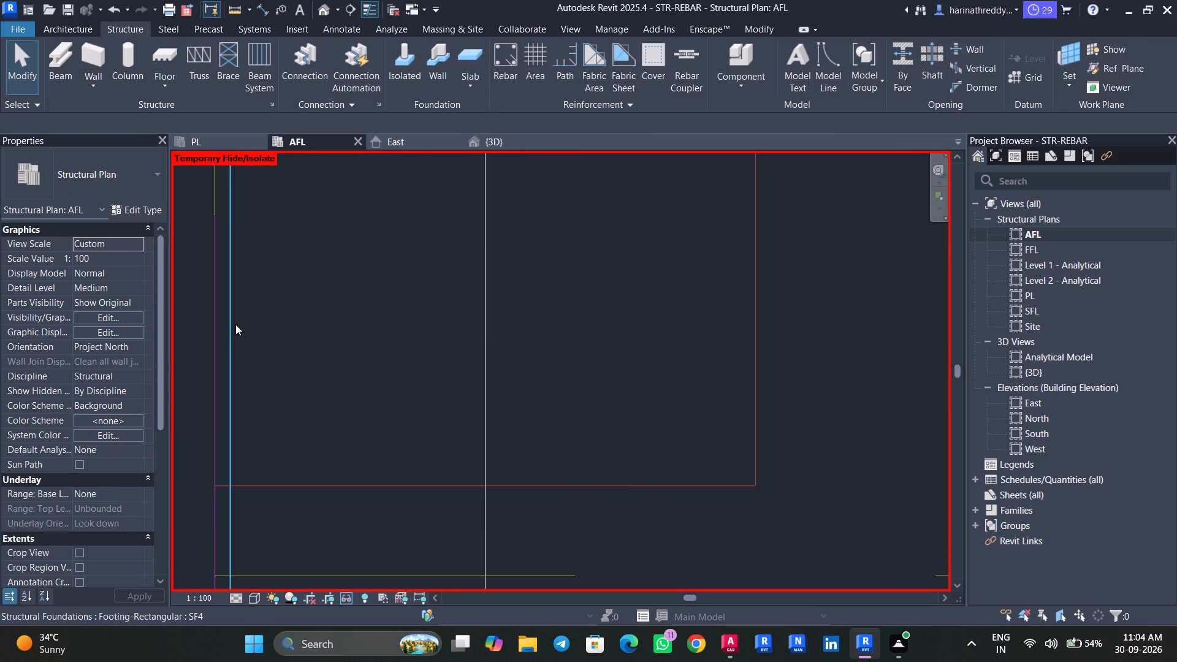
pyautogui.scroll(-12, 235, 326)
pyautogui.moveTo(245, 319); pyautogui.dragTo(268, 430, button='middle')
pyautogui.scroll(3, 264, 325)
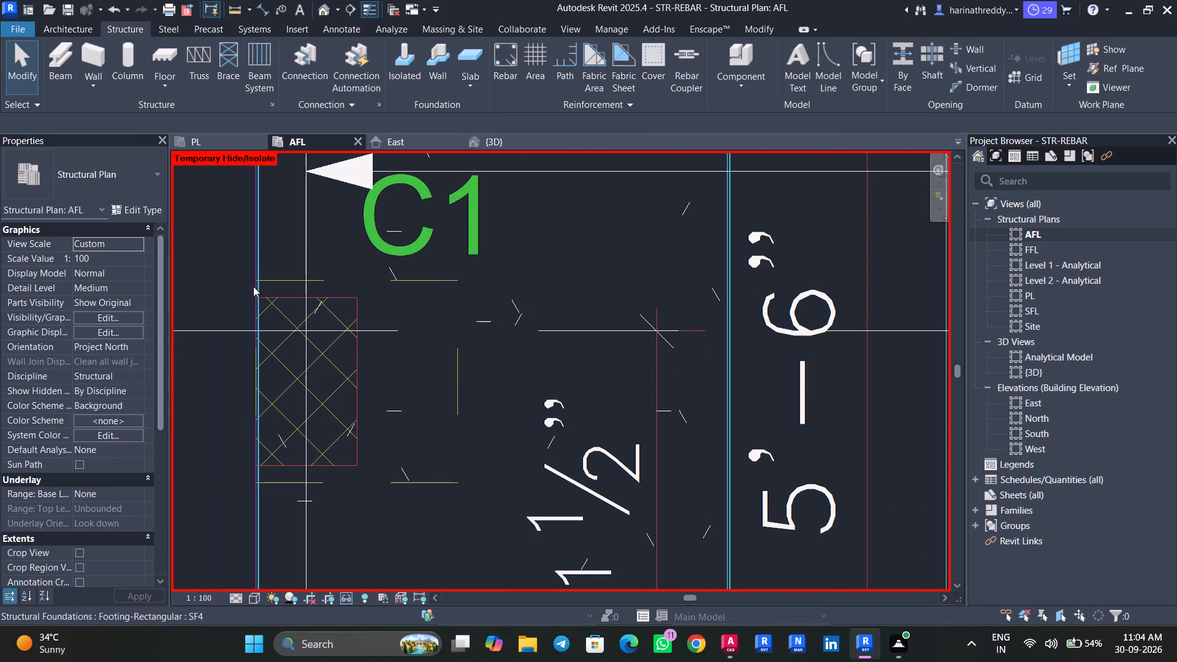
# Reset the temporary hide to restore the C1 column on the SF4 footing at grids A and 5.
pyautogui.scroll(12, 253, 286)
pyautogui.scroll(3, 310, 333)
pyautogui.moveTo(311, 330); pyautogui.dragTo(303, 419, button='middle')
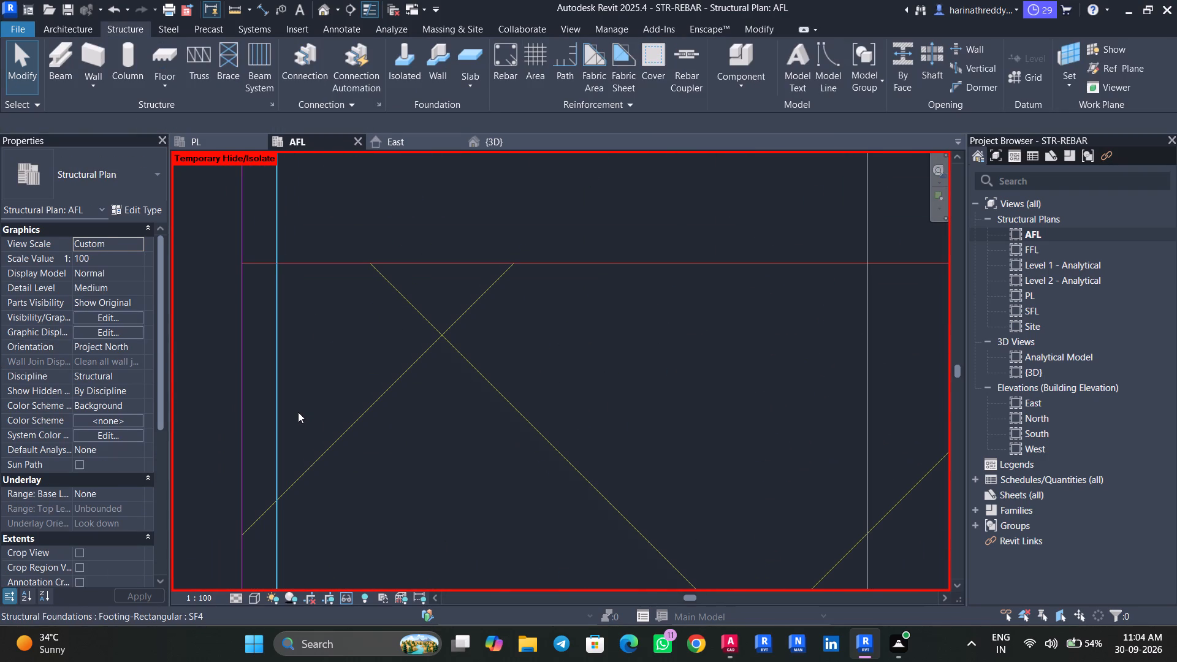
pyautogui.press('h')
pyautogui.write('THR')
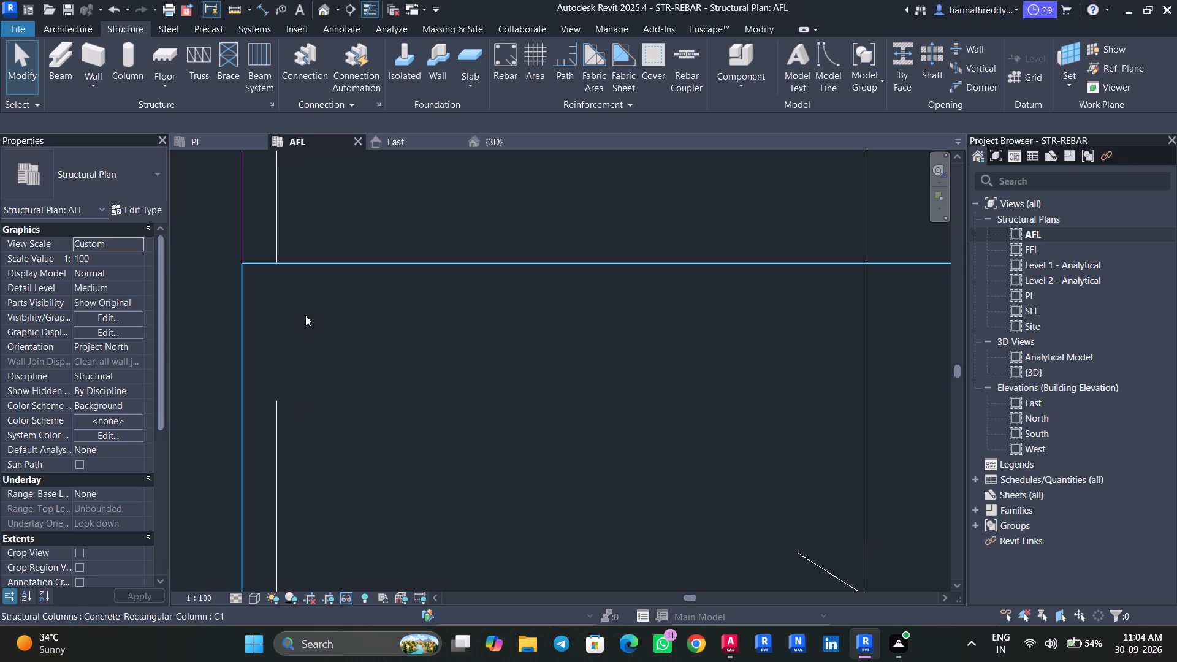
pyautogui.press('Escape')
pyautogui.click(307, 315)
pyautogui.scroll(-6, 308, 323)
pyautogui.scroll(1, 311, 322)
pyautogui.scroll(-11, 311, 322)
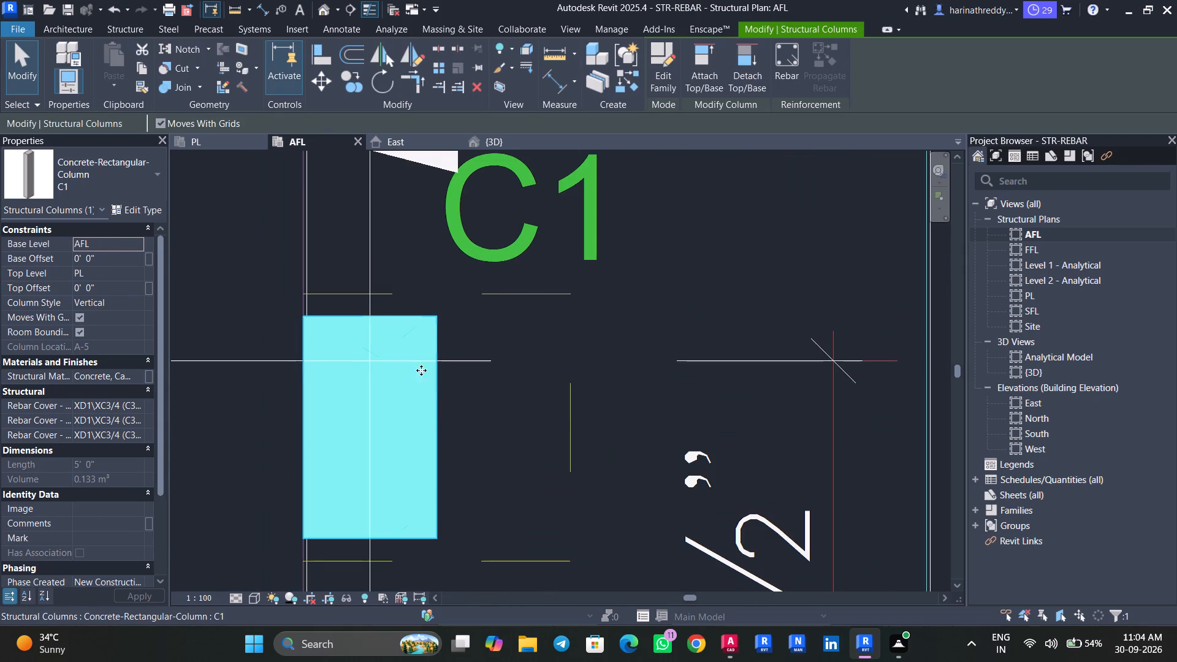
pyautogui.press('Escape')
pyautogui.press('Escape')
# Align and lock the right-hand edge of the SF4 footing at grids A and 5 to its outline in the drawing.
pyautogui.scroll(-6, 486, 392)
pyautogui.moveTo(491, 464); pyautogui.dragTo(414, 354, button='middle')
pyautogui.scroll(-3, 462, 409)
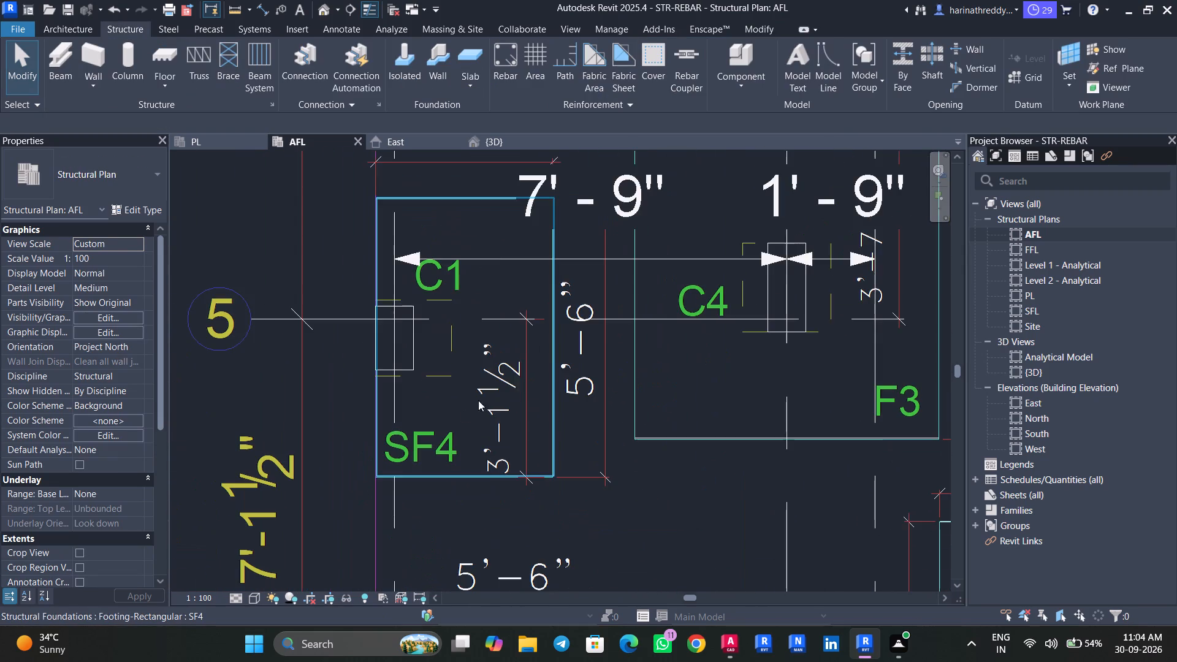
pyautogui.scroll(6, 590, 343)
pyautogui.scroll(4, 486, 341)
pyautogui.click(486, 341)
pyautogui.press('Escape')
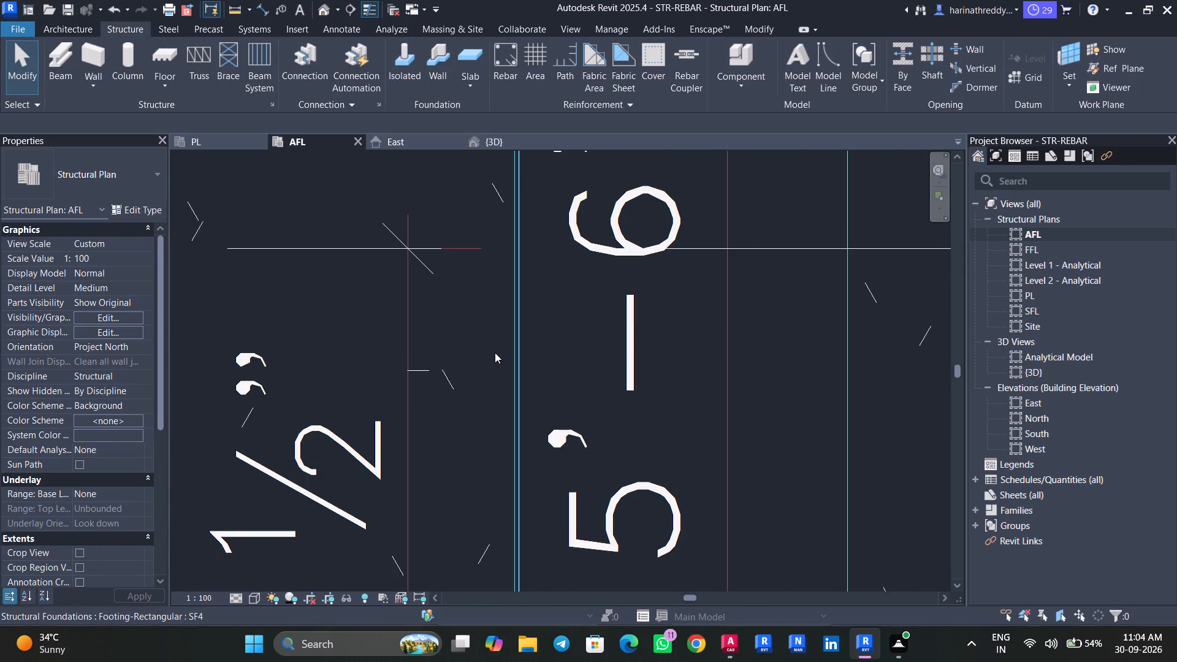
pyautogui.scroll(4, 495, 354)
pyautogui.scroll(-1, 497, 357)
pyautogui.write('AL')
pyautogui.scroll(1, 518, 369)
pyautogui.scroll(-1, 518, 369)
pyautogui.scroll(2, 518, 369)
pyautogui.scroll(-1, 518, 369)
pyautogui.scroll(1, 518, 369)
pyautogui.click(527, 373)
pyautogui.click(541, 371)
pyautogui.scroll(-7, 532, 376)
pyautogui.scroll(1, 532, 376)
pyautogui.scroll(-4, 531, 376)
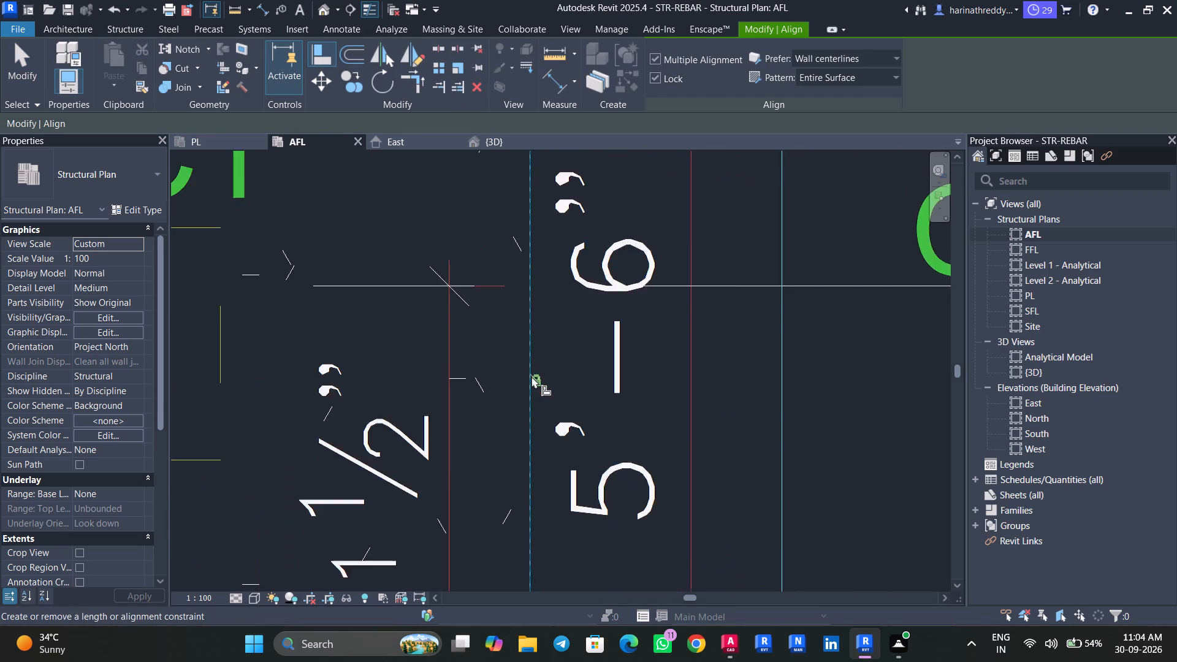
pyautogui.scroll(-5, 531, 376)
pyautogui.scroll(1, 532, 373)
pyautogui.scroll(-3, 532, 373)
pyautogui.press('Escape')
pyautogui.press('Escape')
pyautogui.press('Escape')
# Align the upper edge of the SF4 footing at grids A and 5 to its outline in the drawing.
pyautogui.scroll(7, 428, 278)
pyautogui.scroll(-1, 427, 265)
pyautogui.scroll(7, 427, 265)
pyautogui.moveTo(428, 264); pyautogui.dragTo(438, 356, button='middle')
pyautogui.write('AL')
pyautogui.scroll(3, 408, 315)
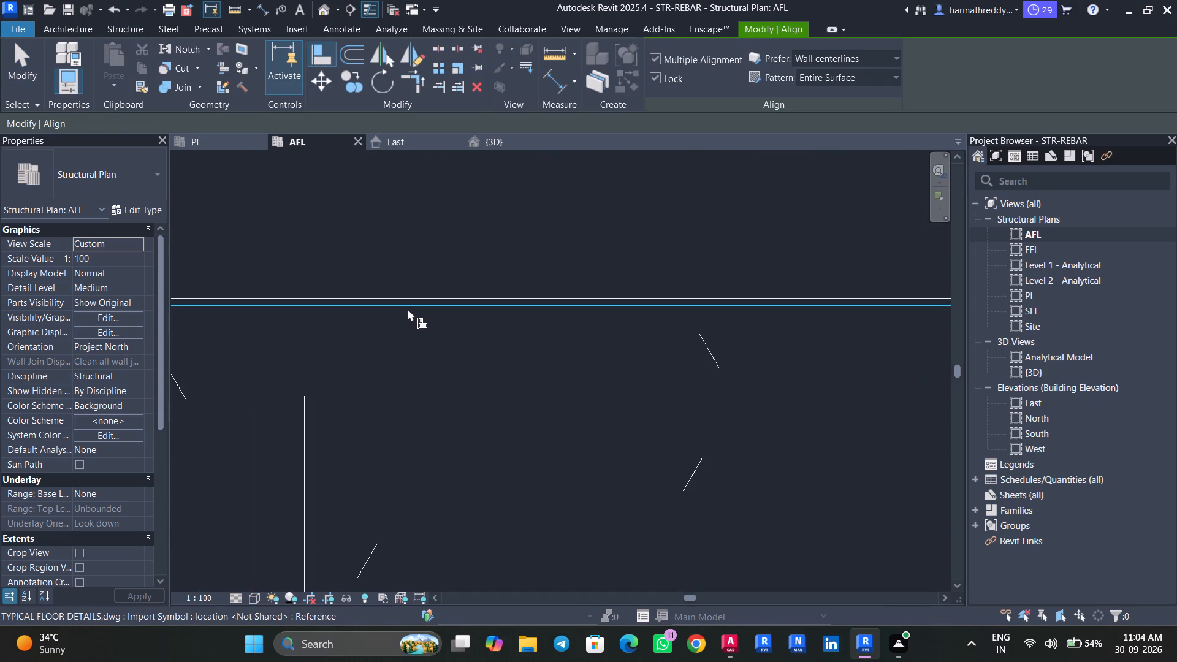
pyautogui.click(408, 309)
pyautogui.scroll(4, 412, 305)
pyautogui.click(416, 295)
pyautogui.press('Escape')
pyautogui.press('Escape')
pyautogui.press('Escape')
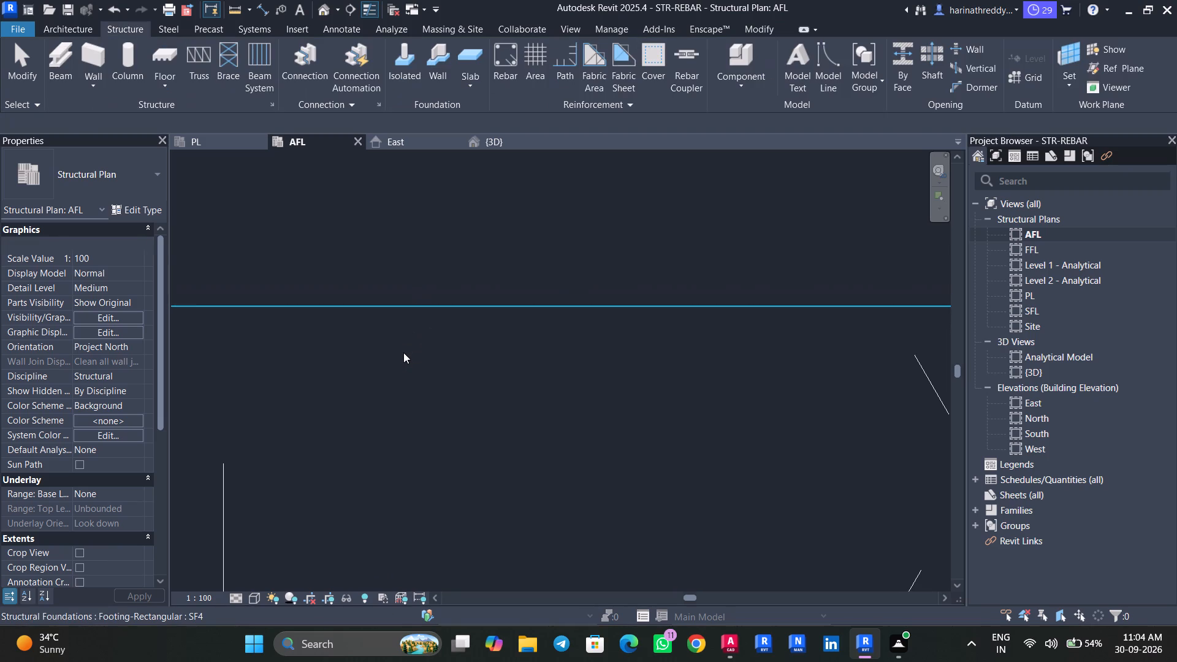
# Align the lower edge of the CF2 footing at grid A to the drawing outline, removing the conflicting constraints.
pyautogui.scroll(-10, 403, 351)
pyautogui.scroll(2, 334, 346)
pyautogui.scroll(-1, 335, 343)
pyautogui.scroll(7, 335, 342)
pyautogui.scroll(-3, 337, 340)
pyautogui.scroll(1, 338, 341)
pyautogui.scroll(-10, 338, 340)
pyautogui.scroll(1, 340, 338)
pyautogui.scroll(-3, 340, 338)
pyautogui.moveTo(406, 245); pyautogui.dragTo(417, 488, button='middle')
pyautogui.moveTo(459, 255); pyautogui.dragTo(427, 489, button='middle')
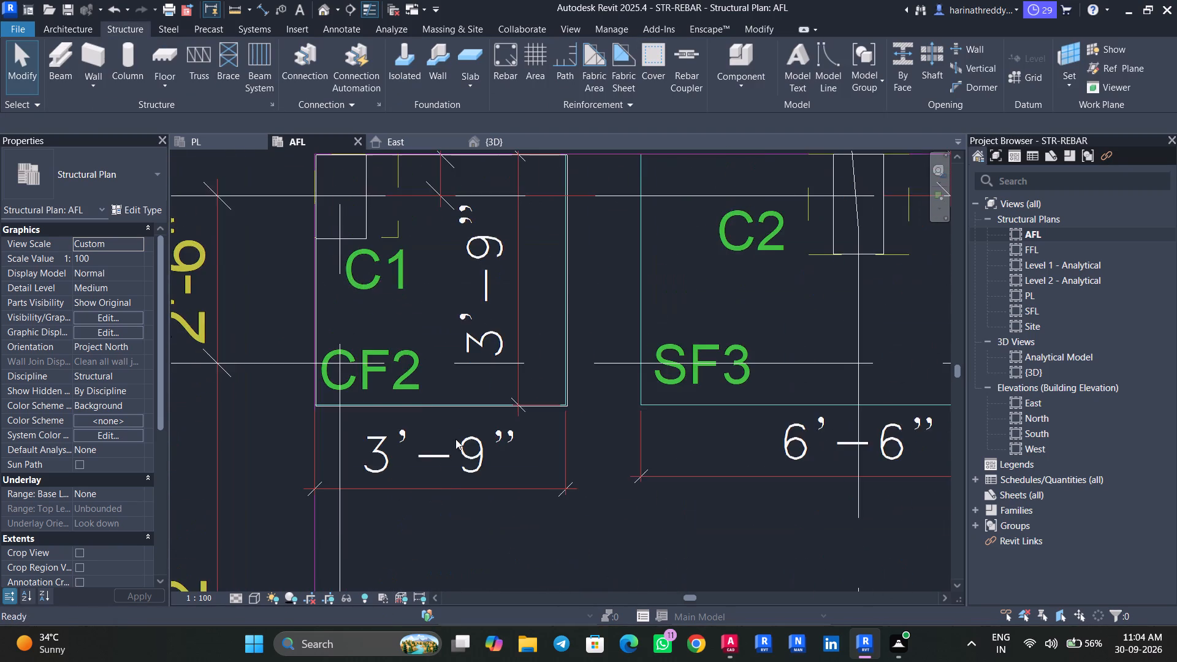
pyautogui.scroll(6, 473, 442)
pyautogui.scroll(-1, 509, 402)
pyautogui.scroll(7, 509, 401)
pyautogui.moveTo(509, 401); pyautogui.dragTo(490, 476, button='middle')
pyautogui.press('Escape')
pyautogui.press('Escape')
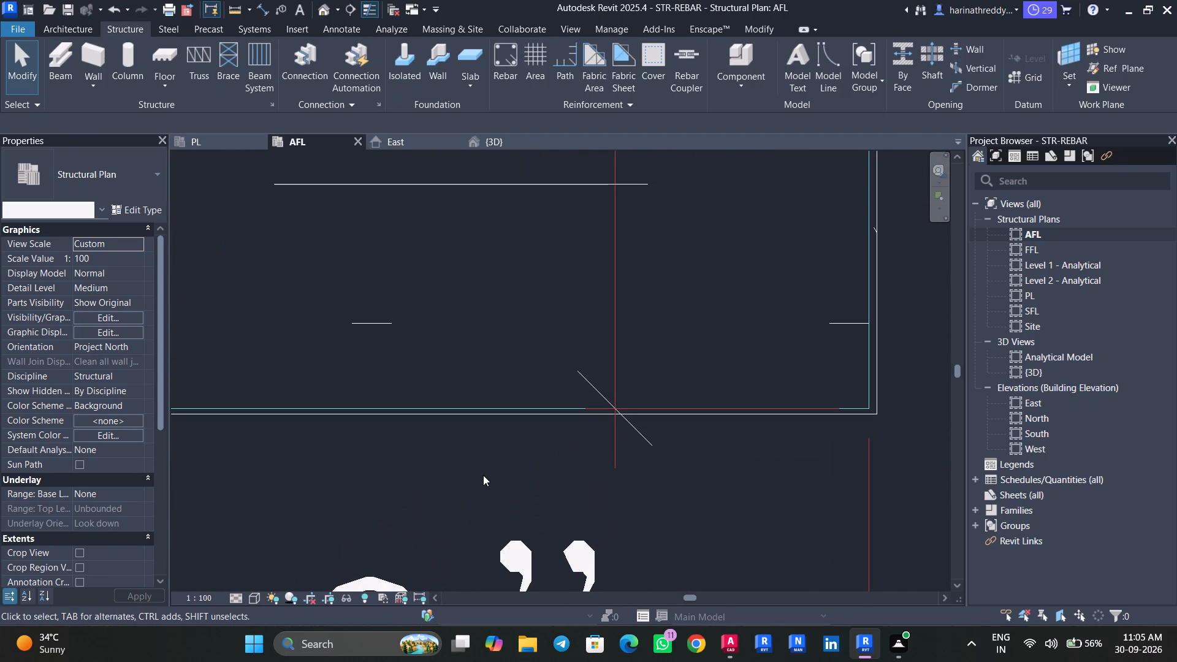
pyautogui.write('AL')
pyautogui.scroll(1, 570, 403)
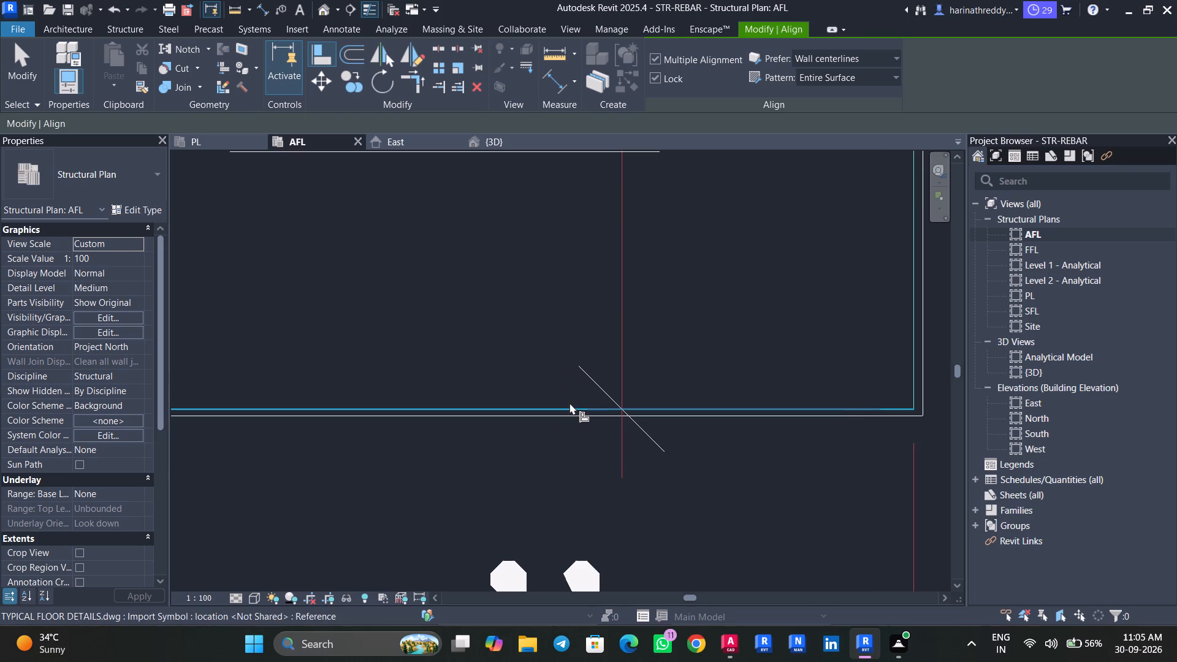
pyautogui.click(569, 403)
pyautogui.click(569, 413)
pyautogui.click(886, 606)
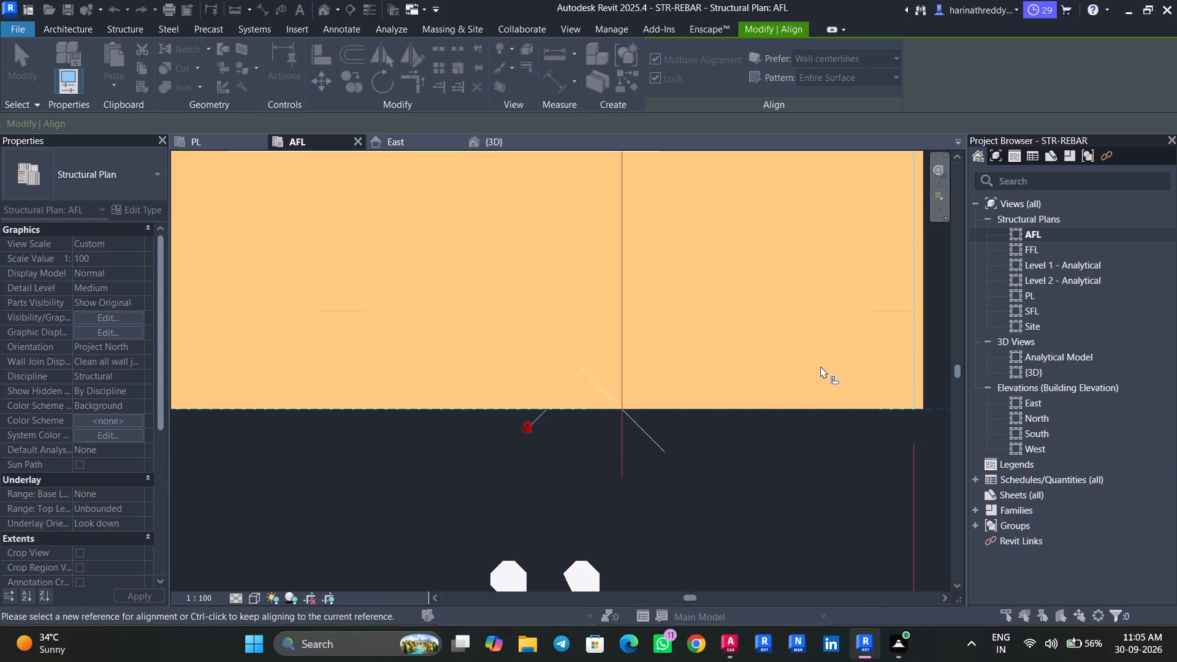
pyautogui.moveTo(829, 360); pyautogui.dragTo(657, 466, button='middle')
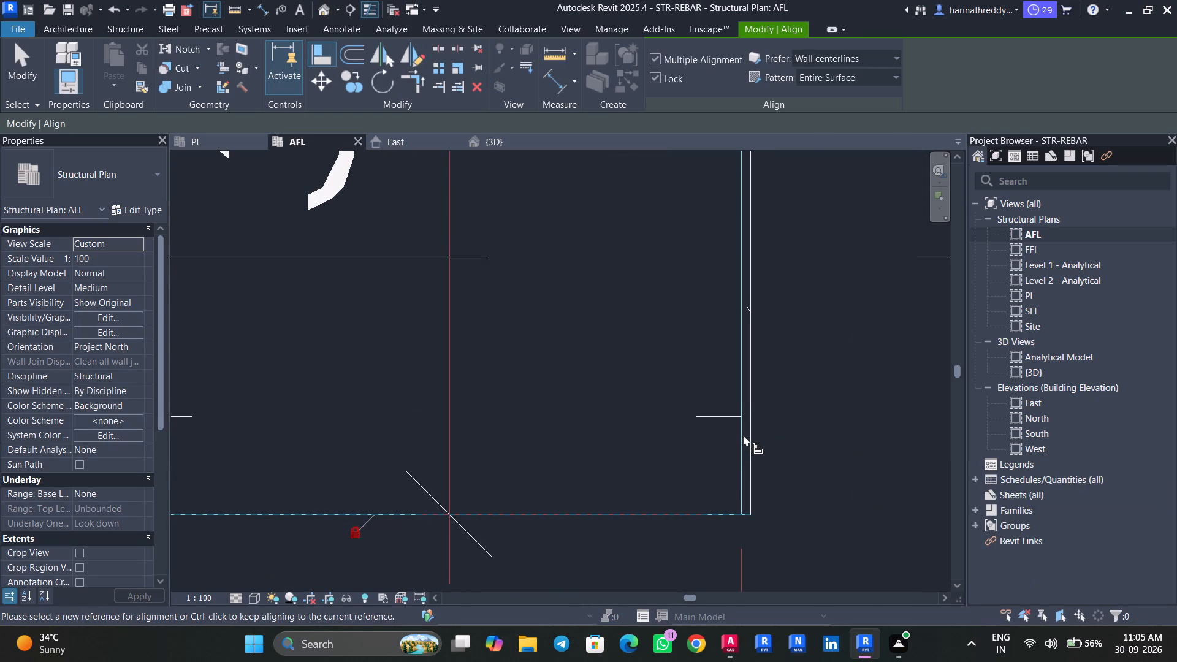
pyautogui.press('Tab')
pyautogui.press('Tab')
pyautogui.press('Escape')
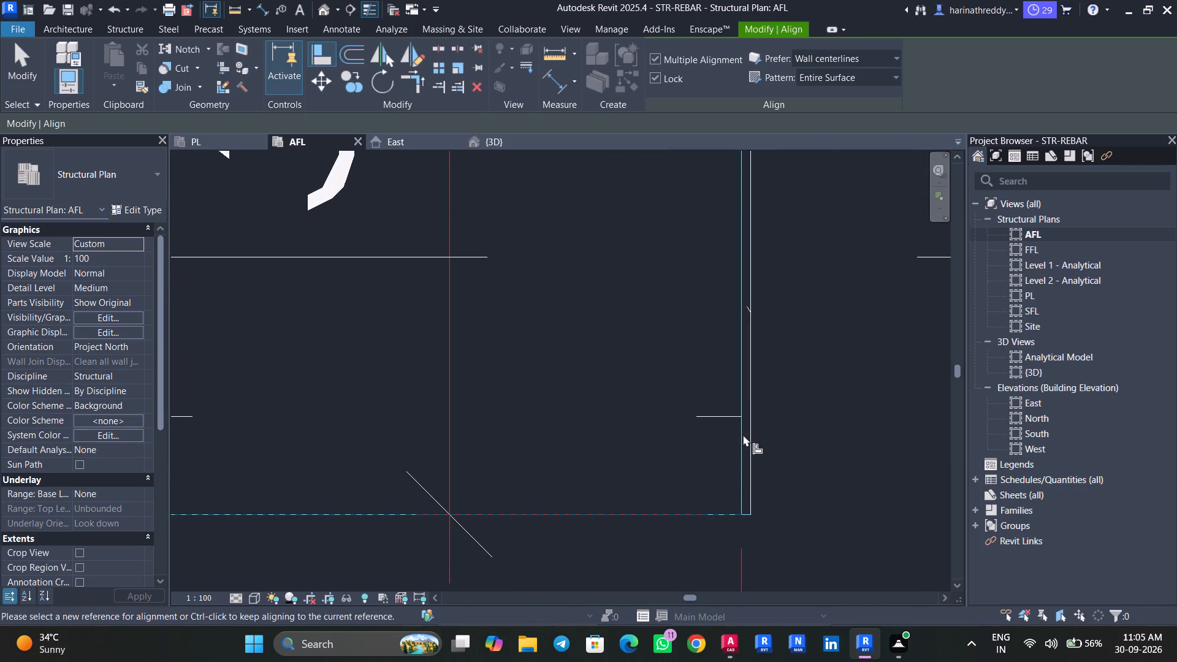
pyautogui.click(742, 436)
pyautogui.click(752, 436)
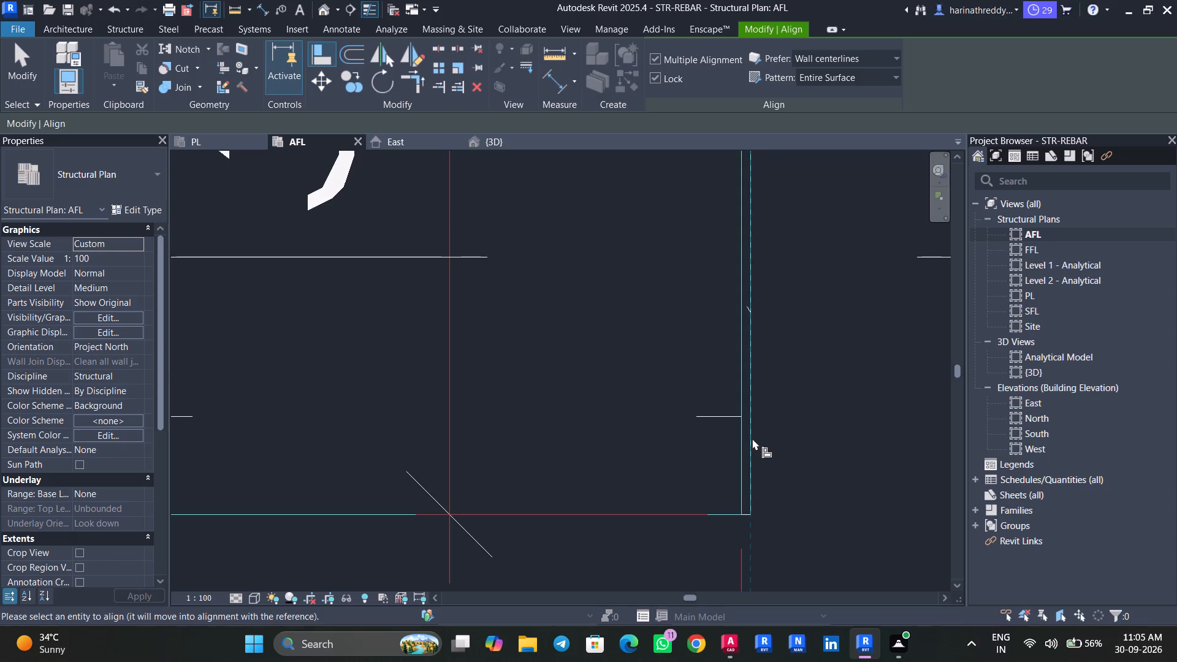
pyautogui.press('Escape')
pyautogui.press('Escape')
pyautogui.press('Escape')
# Align the right-hand edge of the CF2 footing to the drawing outline, removing the conflicting constraints.
pyautogui.write('AL')
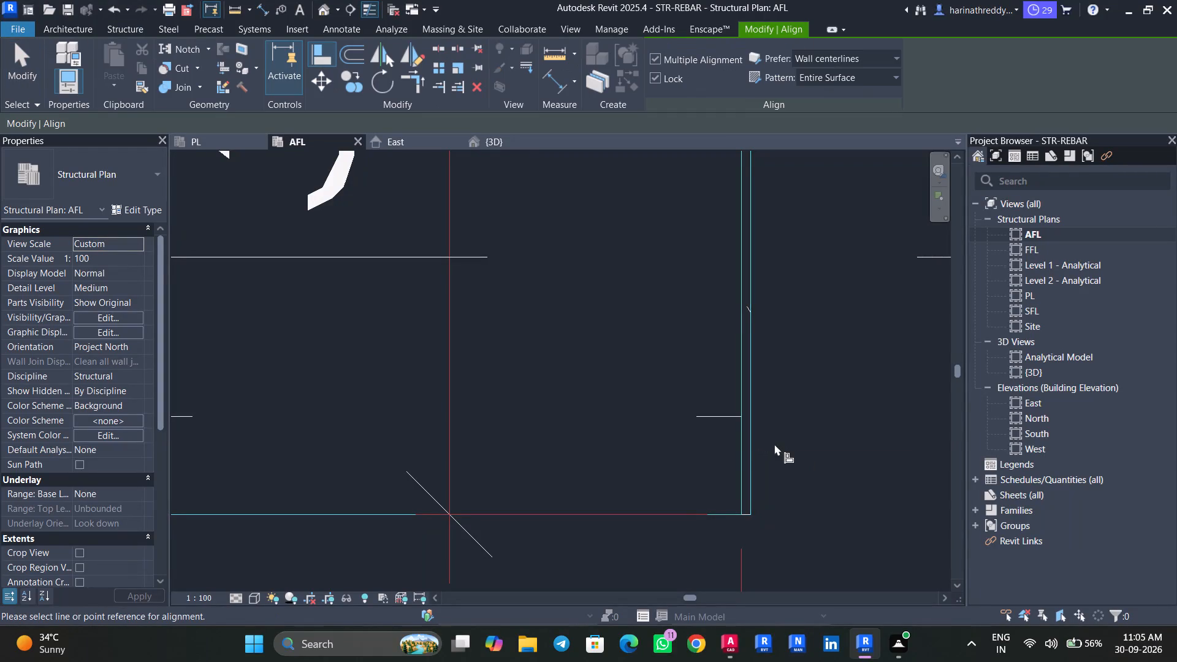
pyautogui.click(743, 455)
pyautogui.click(750, 455)
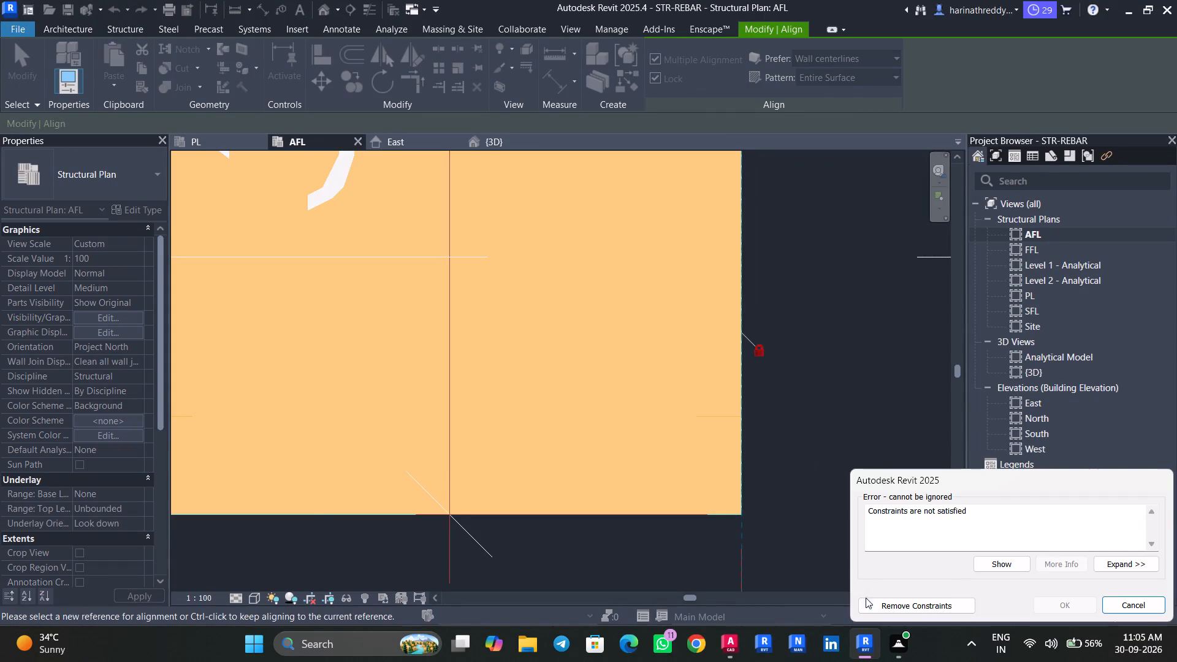
pyautogui.click(869, 603)
pyautogui.press('Escape')
pyautogui.press('Escape')
# Examine up close how the SF3 footing's lower edge and lower right-hand corner near grid B fit the drawing outline.
pyautogui.scroll(-10, 771, 471)
pyautogui.scroll(1, 772, 471)
pyautogui.scroll(-12, 772, 471)
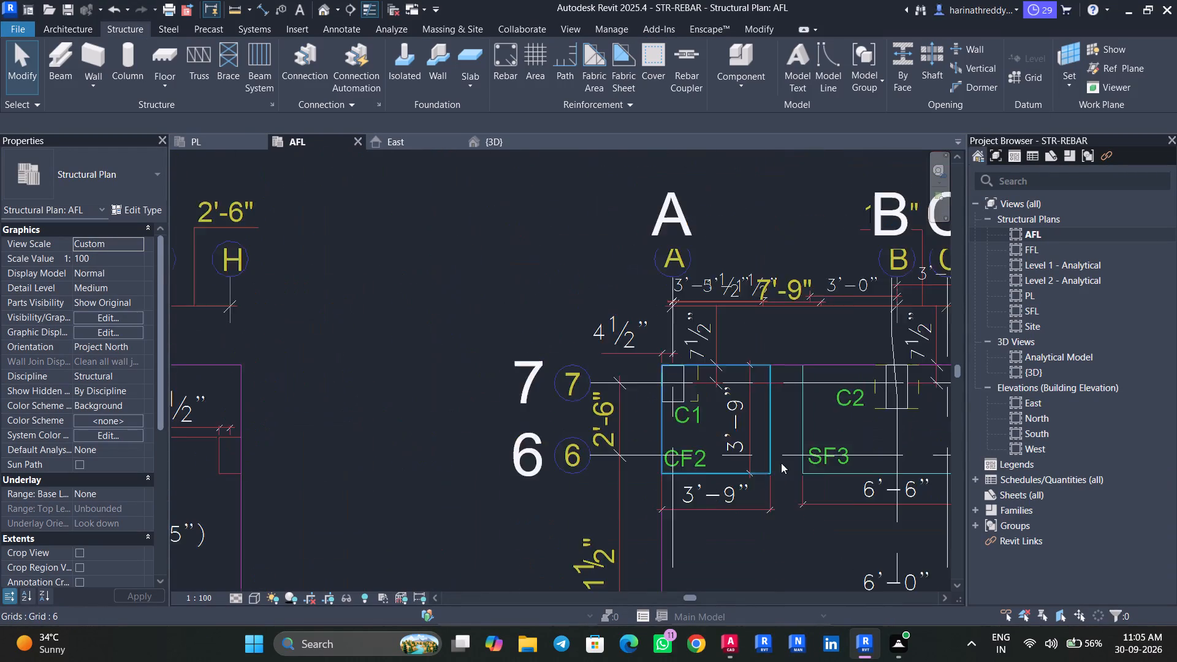
pyautogui.moveTo(779, 463); pyautogui.dragTo(588, 402, button='middle')
pyautogui.scroll(17, 682, 403)
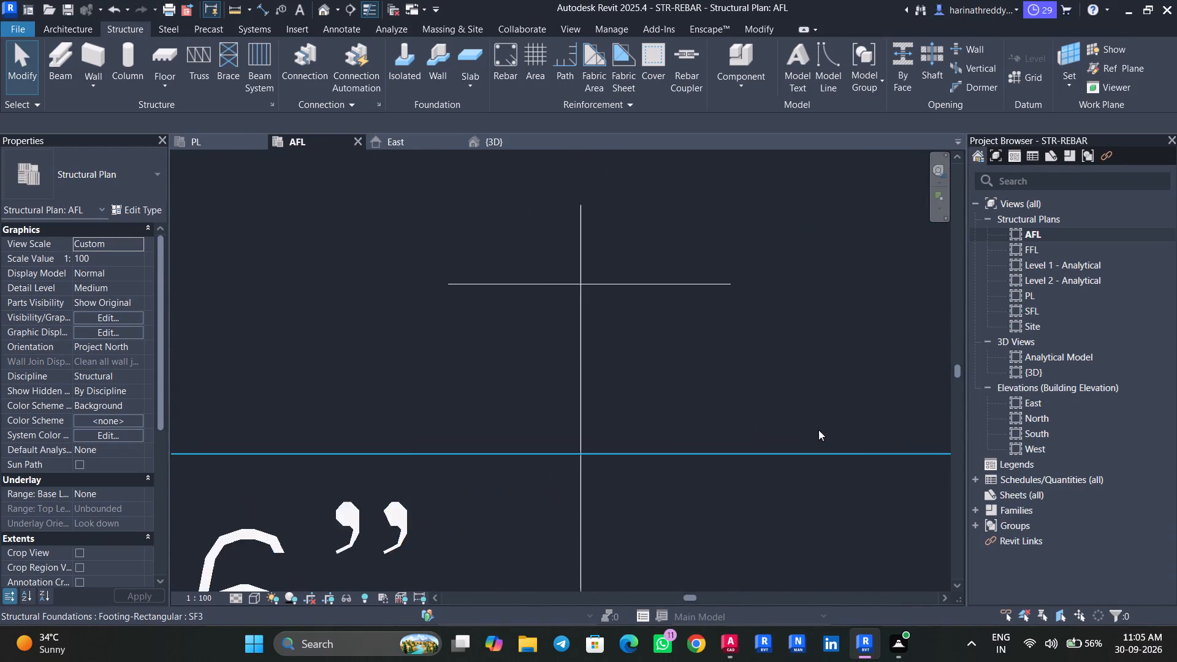
pyautogui.scroll(7, 818, 430)
pyautogui.moveTo(864, 466); pyautogui.dragTo(470, 517, button='middle')
pyautogui.scroll(3, 751, 488)
pyautogui.scroll(-7, 754, 480)
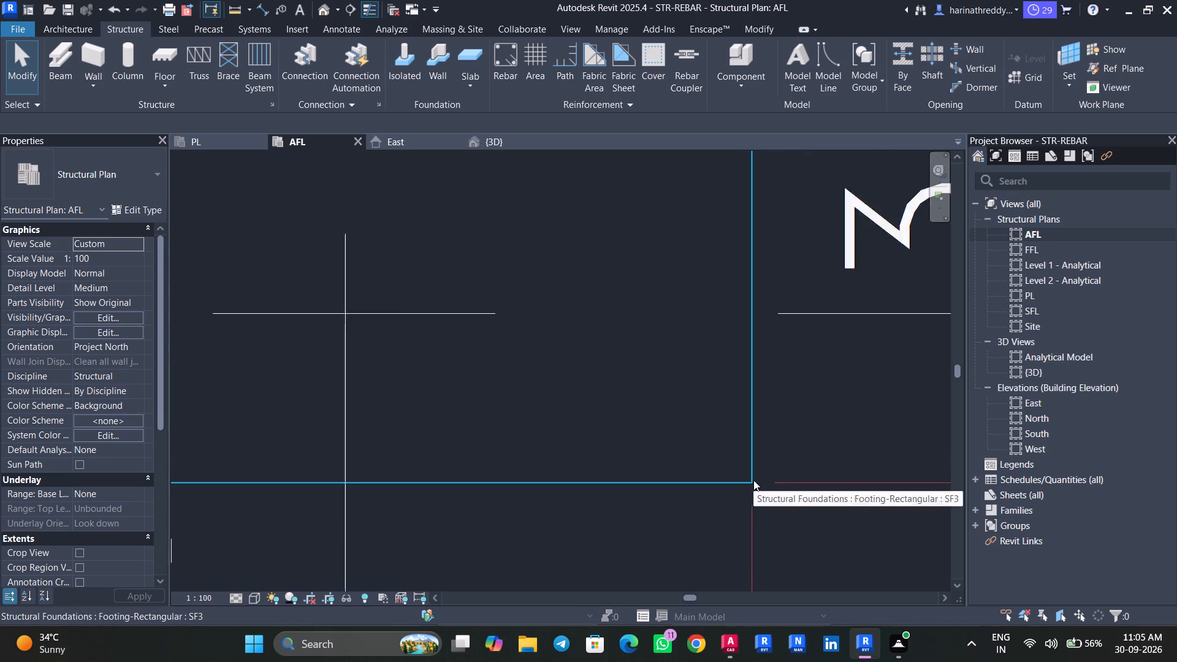
# Align and lock the lower edge of the SF4 footing under C2 at grid F to the drawing outline.
pyautogui.scroll(-19, 753, 480)
pyautogui.moveTo(769, 487); pyautogui.dragTo(423, 490, button='middle')
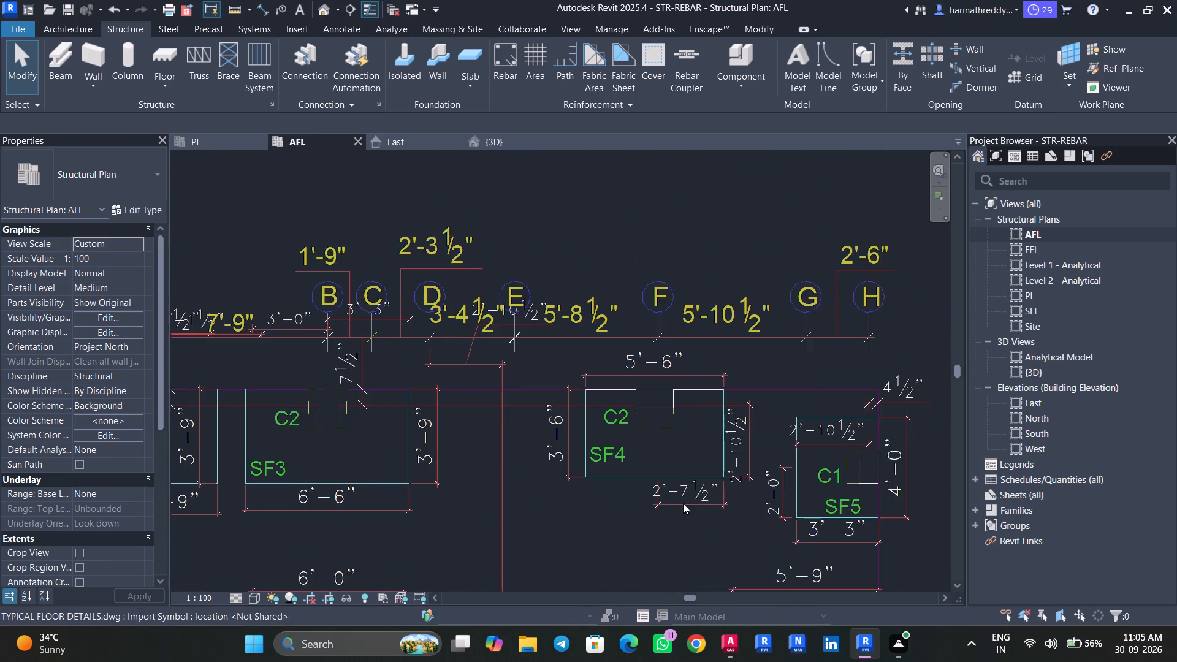
pyautogui.scroll(9, 664, 481)
pyautogui.scroll(2, 562, 469)
pyautogui.scroll(-1, 562, 469)
pyautogui.scroll(8, 562, 469)
pyautogui.press('Escape')
pyautogui.press('Escape')
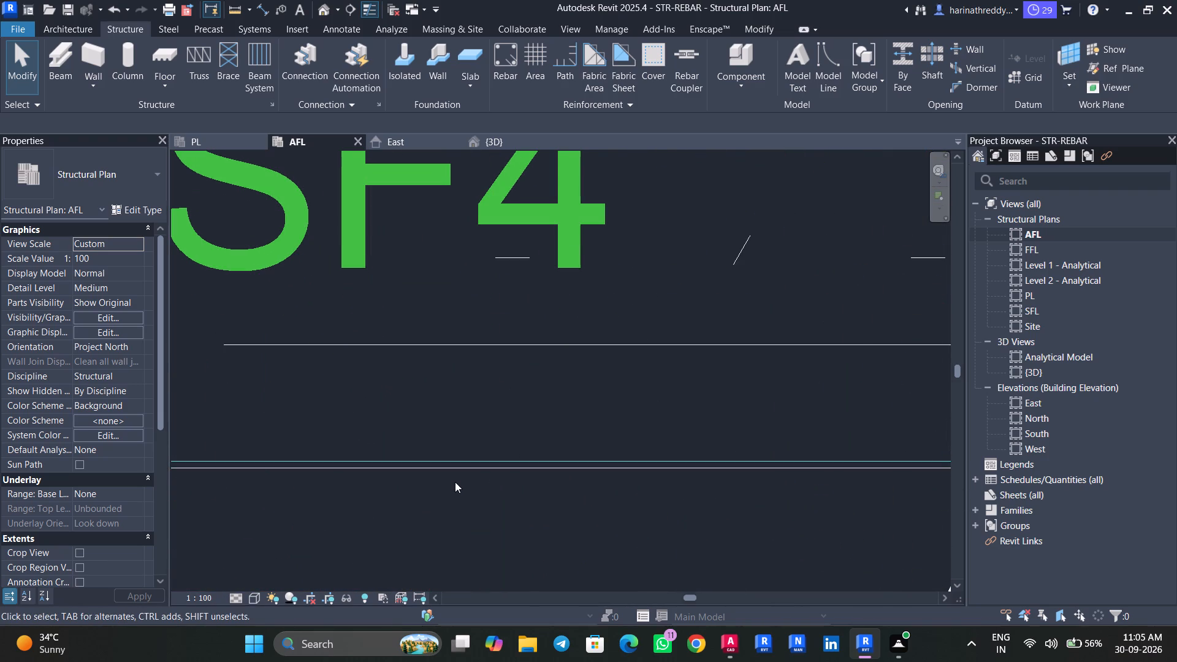
pyautogui.write('AL')
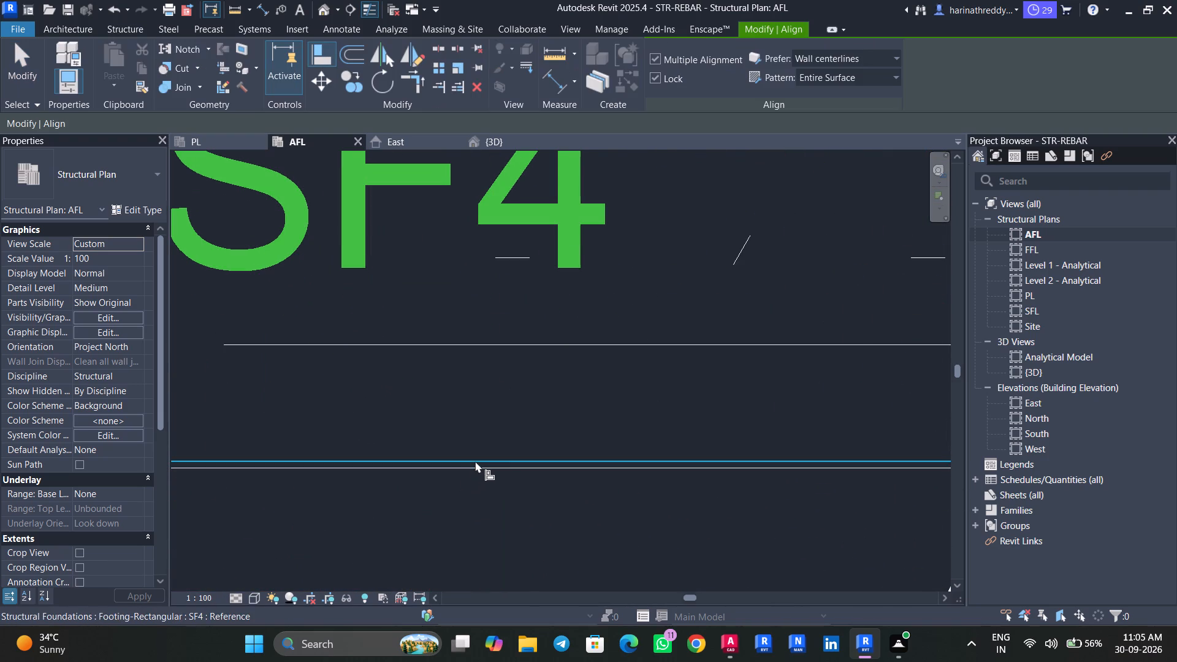
pyautogui.click(475, 461)
pyautogui.click(475, 467)
pyautogui.scroll(-12, 473, 468)
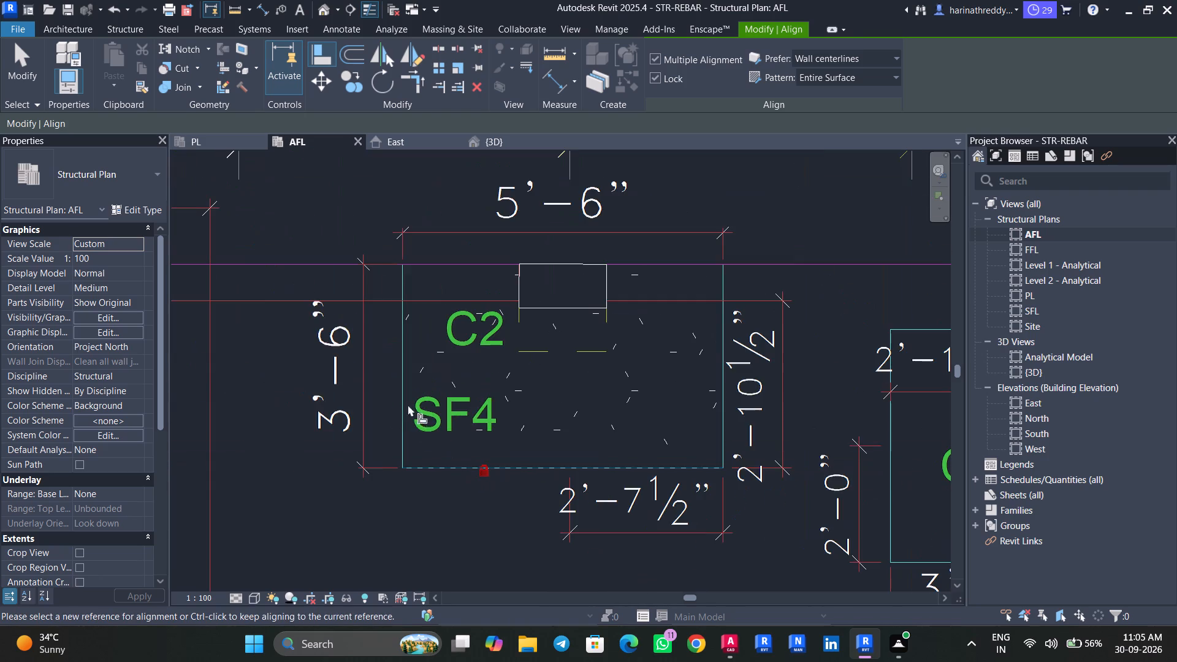
pyautogui.scroll(20, 413, 414)
pyautogui.scroll(6, 413, 414)
pyautogui.press('Escape')
pyautogui.press('Escape')
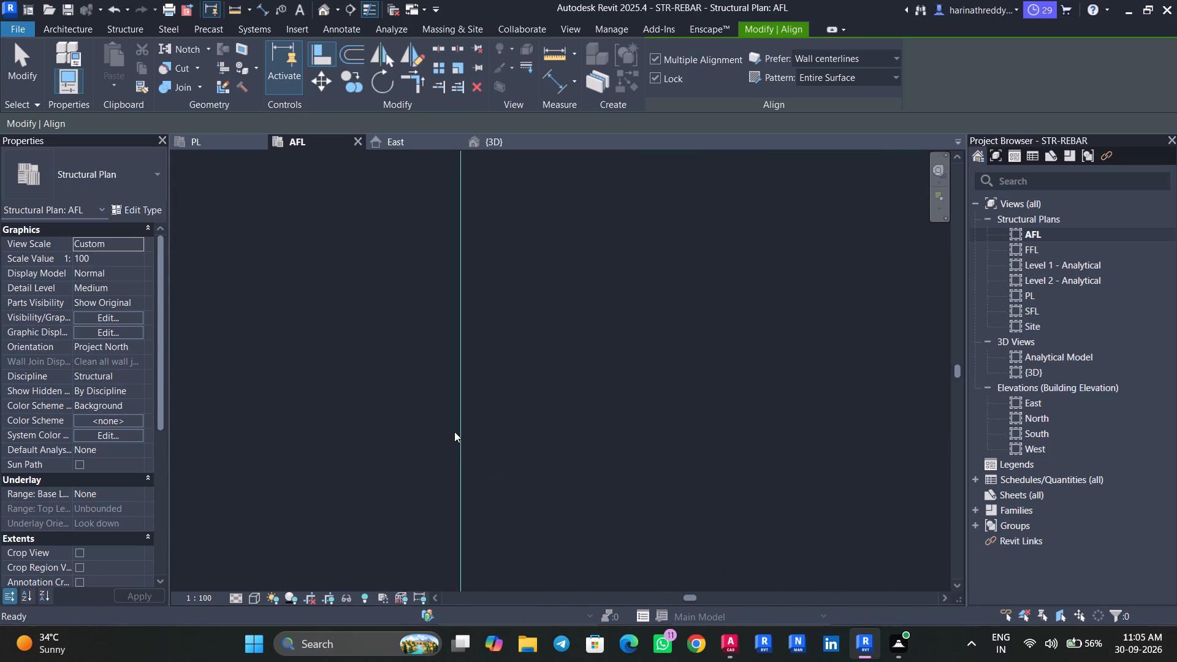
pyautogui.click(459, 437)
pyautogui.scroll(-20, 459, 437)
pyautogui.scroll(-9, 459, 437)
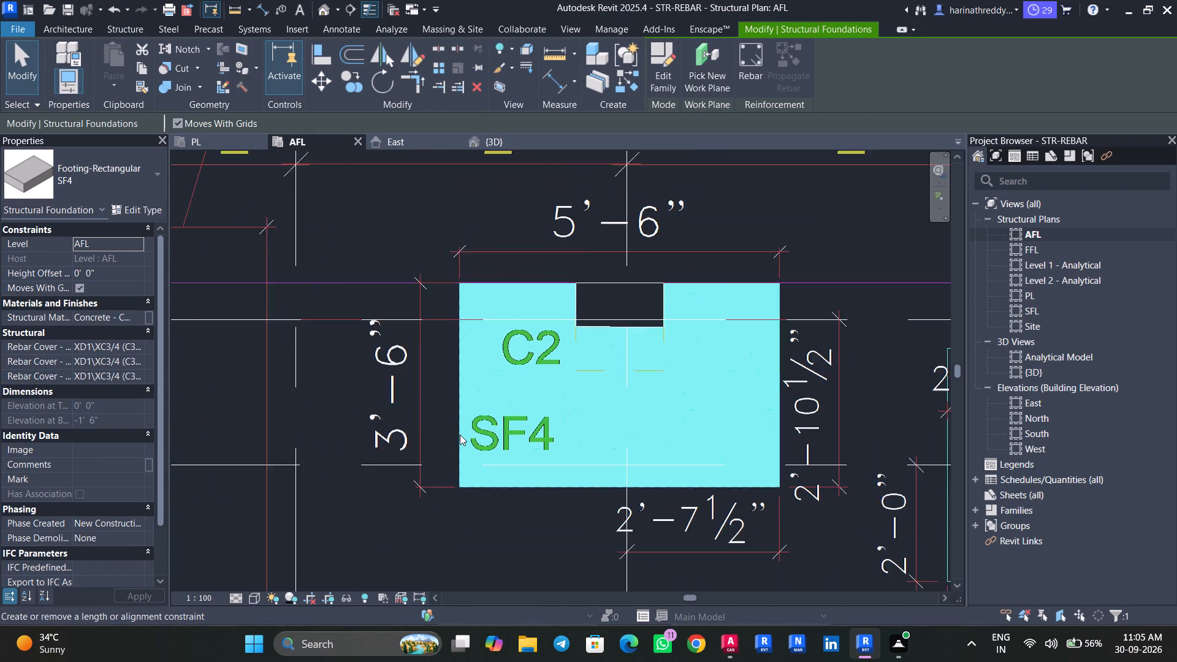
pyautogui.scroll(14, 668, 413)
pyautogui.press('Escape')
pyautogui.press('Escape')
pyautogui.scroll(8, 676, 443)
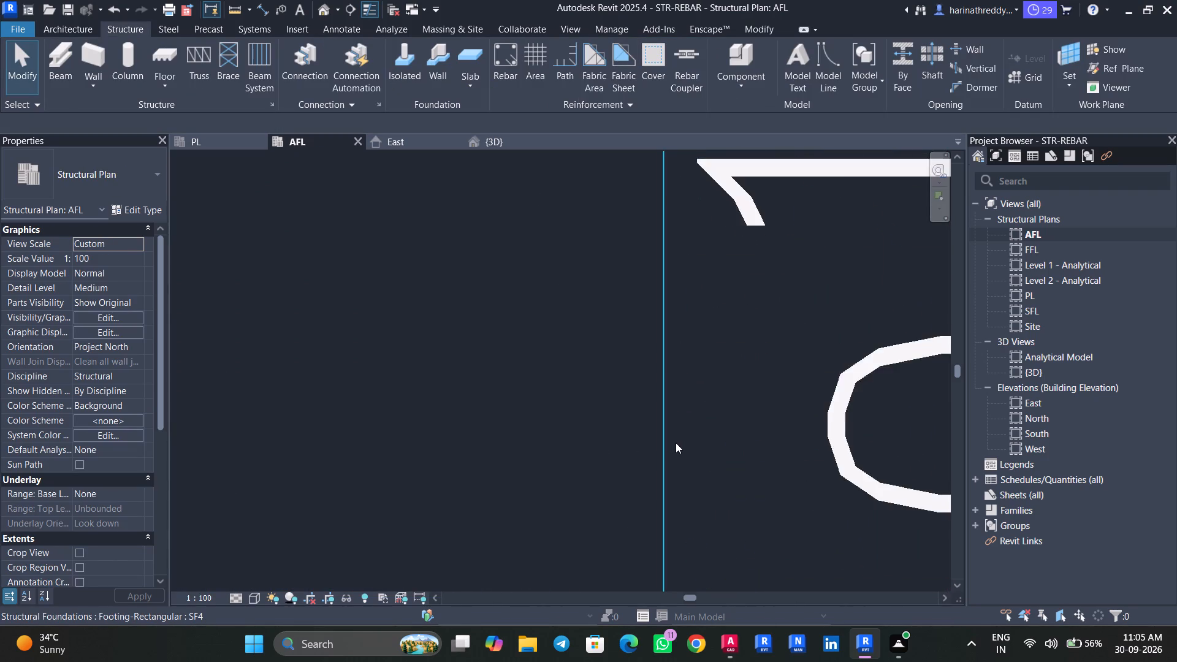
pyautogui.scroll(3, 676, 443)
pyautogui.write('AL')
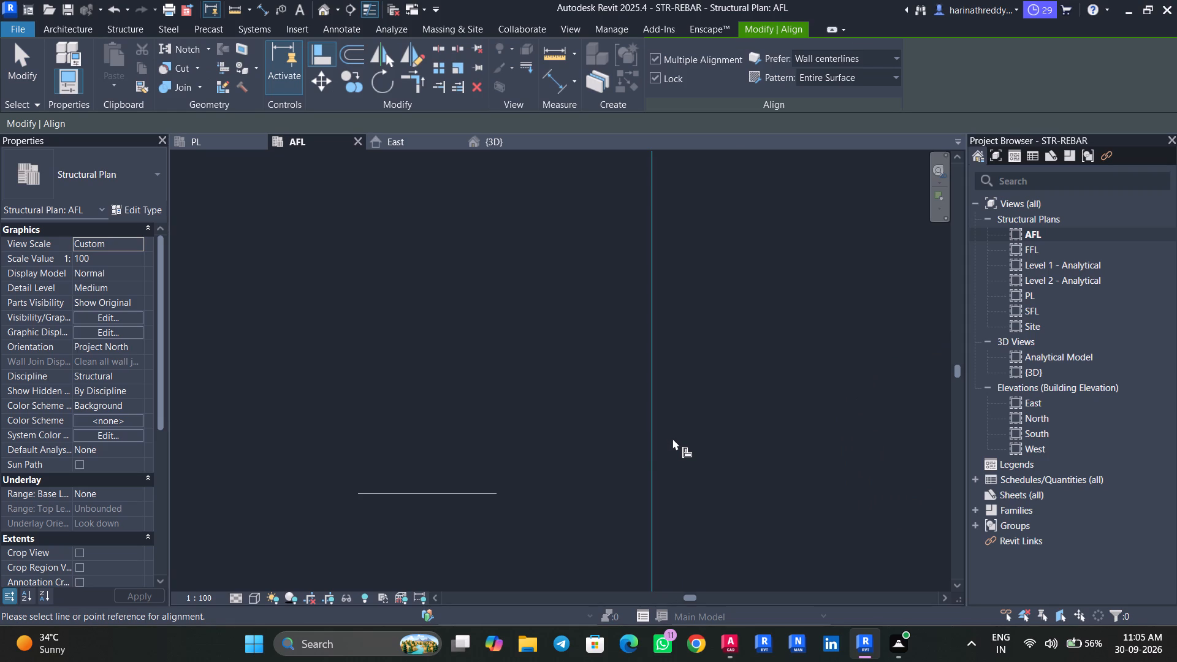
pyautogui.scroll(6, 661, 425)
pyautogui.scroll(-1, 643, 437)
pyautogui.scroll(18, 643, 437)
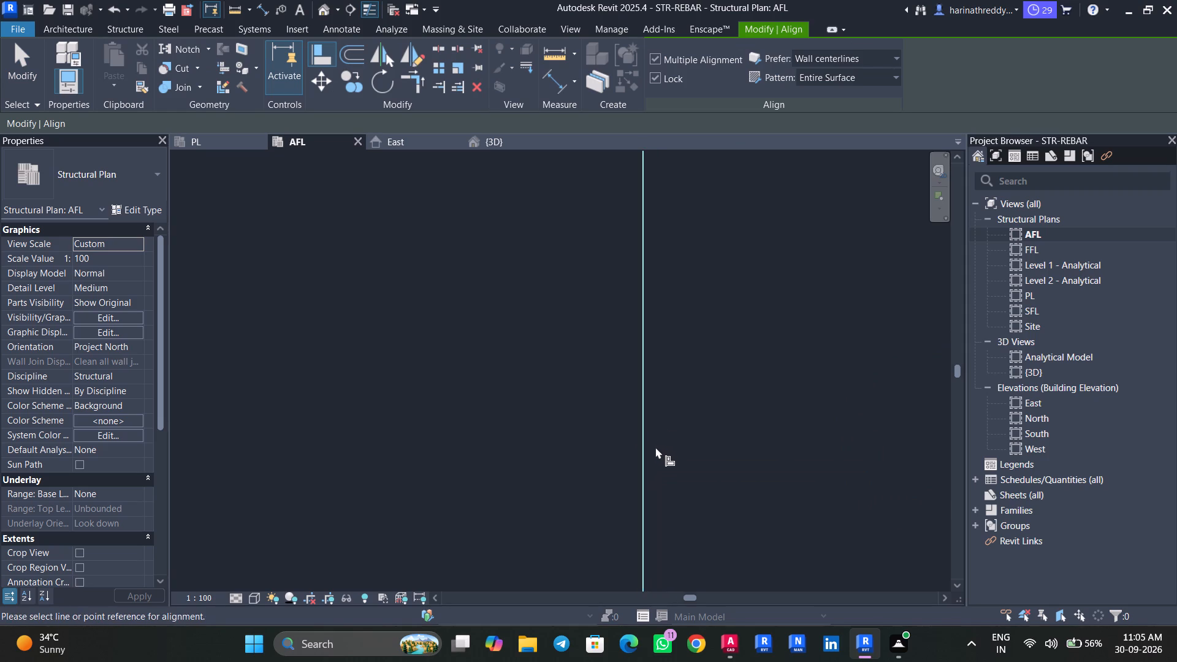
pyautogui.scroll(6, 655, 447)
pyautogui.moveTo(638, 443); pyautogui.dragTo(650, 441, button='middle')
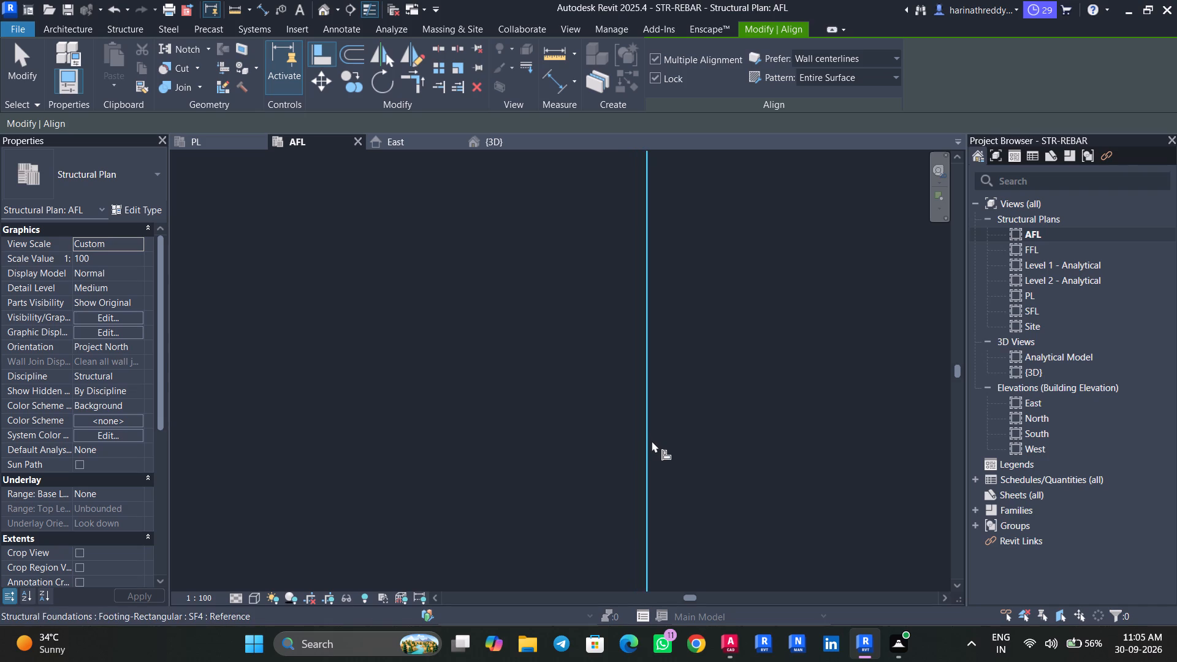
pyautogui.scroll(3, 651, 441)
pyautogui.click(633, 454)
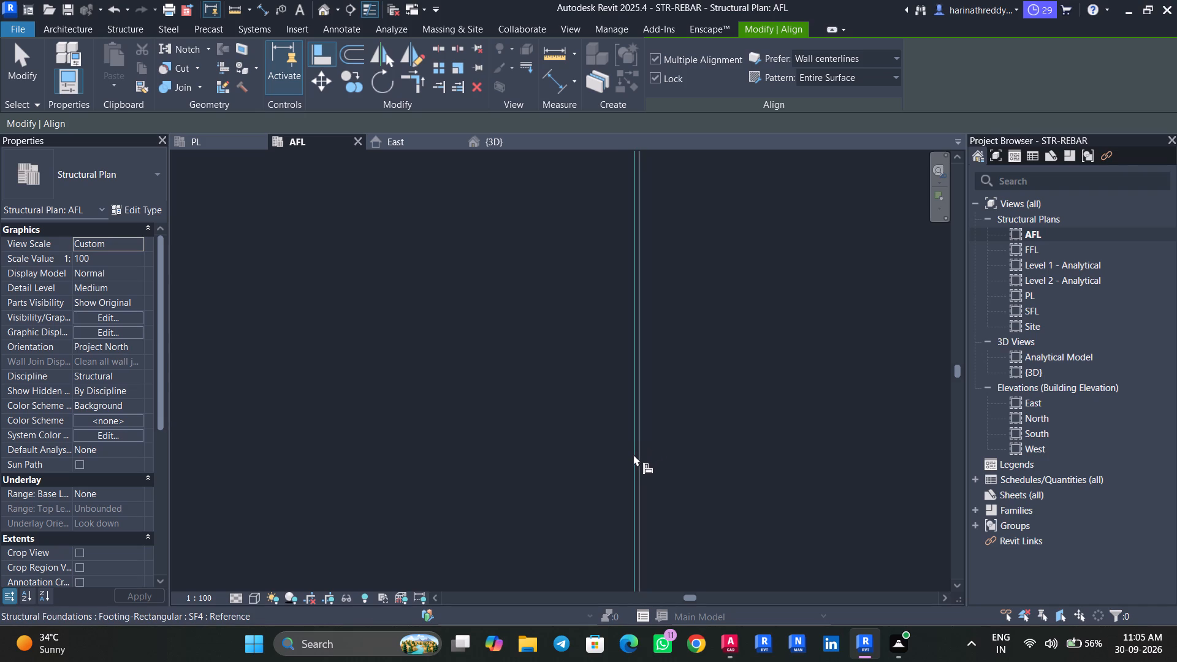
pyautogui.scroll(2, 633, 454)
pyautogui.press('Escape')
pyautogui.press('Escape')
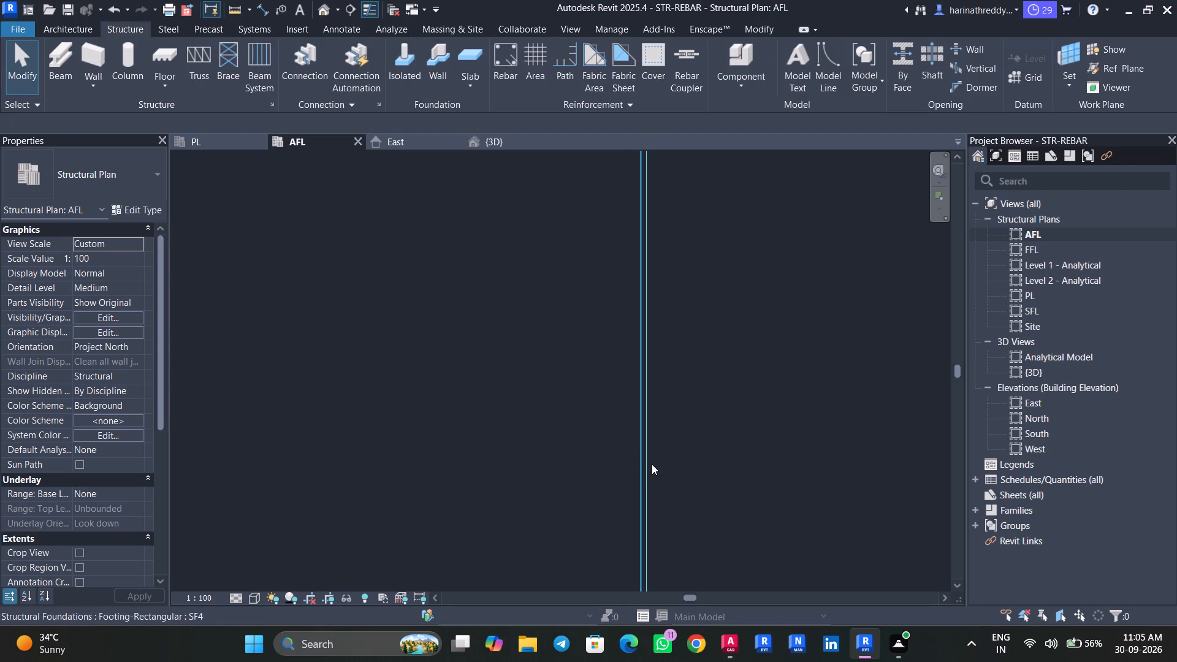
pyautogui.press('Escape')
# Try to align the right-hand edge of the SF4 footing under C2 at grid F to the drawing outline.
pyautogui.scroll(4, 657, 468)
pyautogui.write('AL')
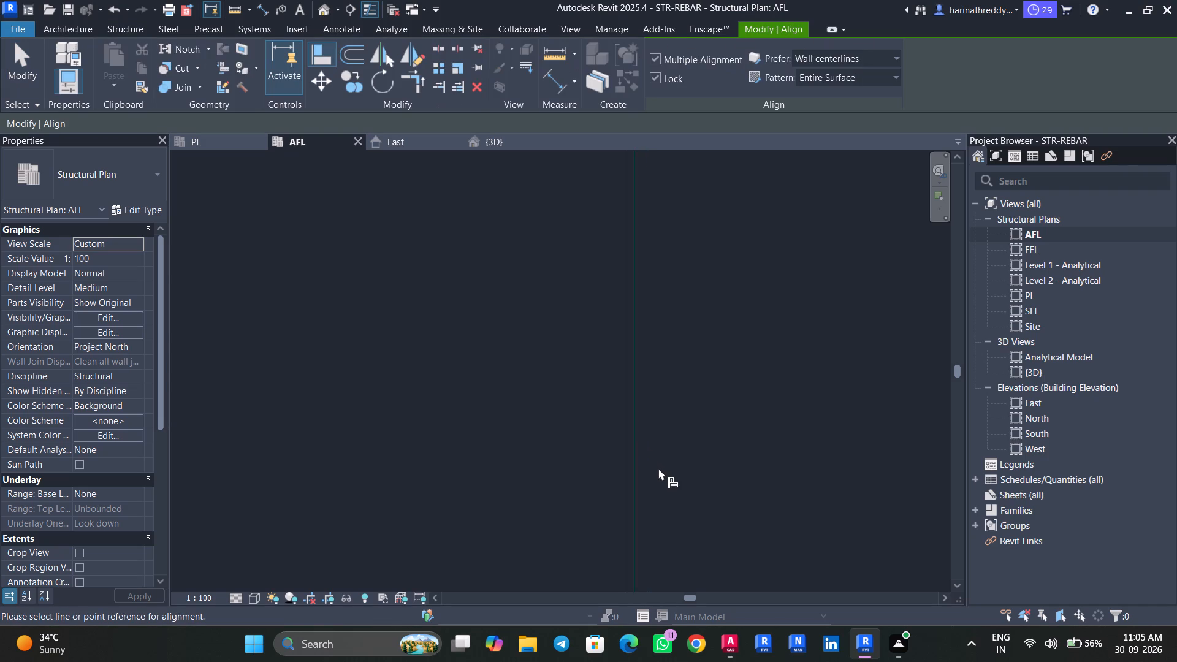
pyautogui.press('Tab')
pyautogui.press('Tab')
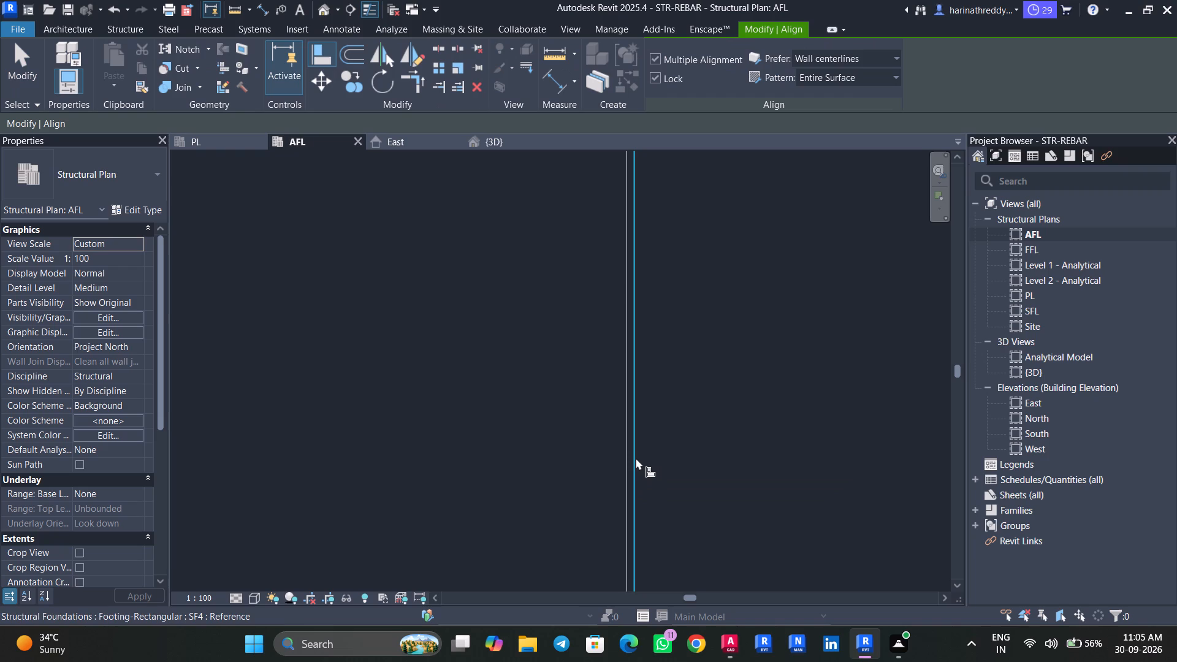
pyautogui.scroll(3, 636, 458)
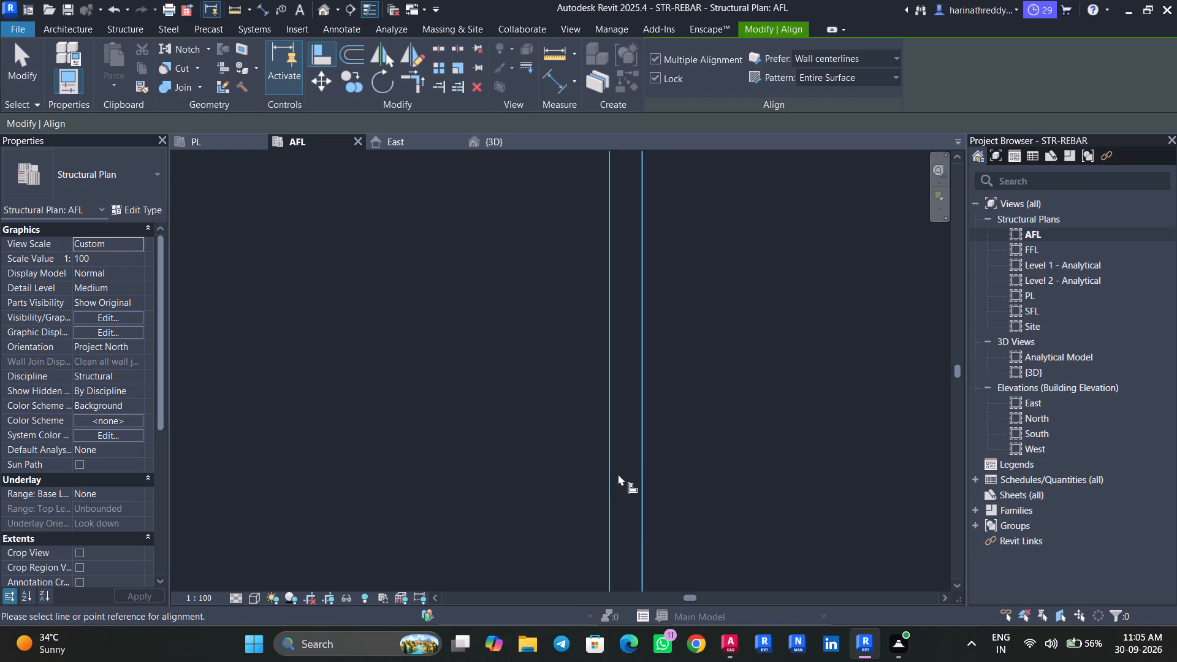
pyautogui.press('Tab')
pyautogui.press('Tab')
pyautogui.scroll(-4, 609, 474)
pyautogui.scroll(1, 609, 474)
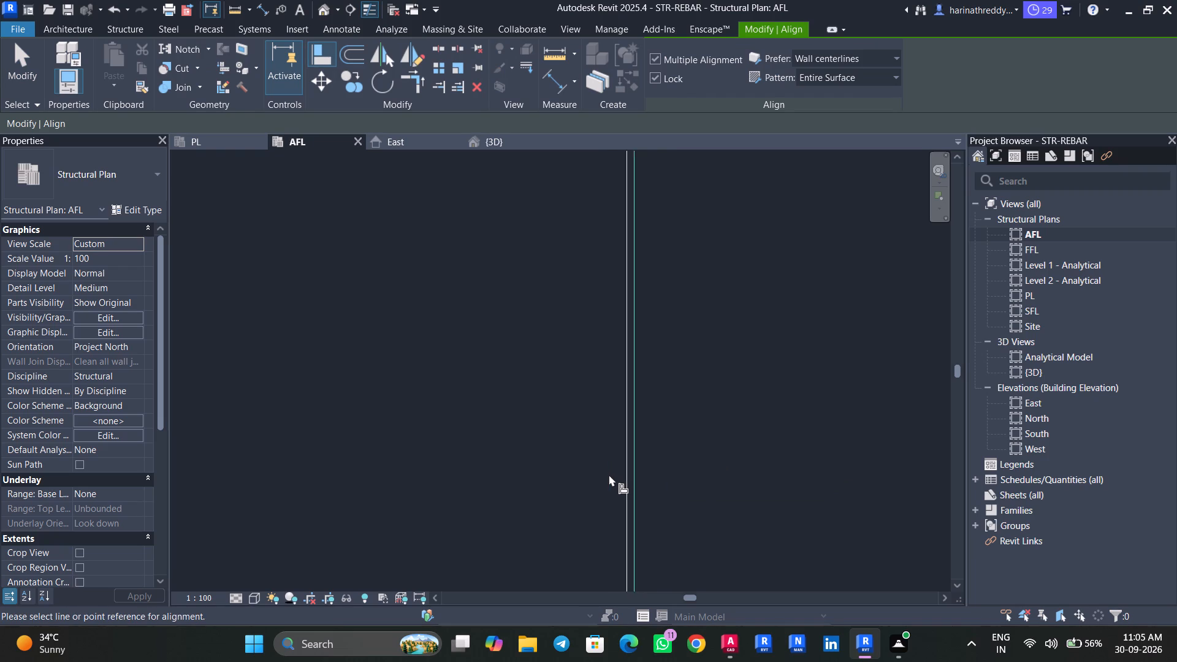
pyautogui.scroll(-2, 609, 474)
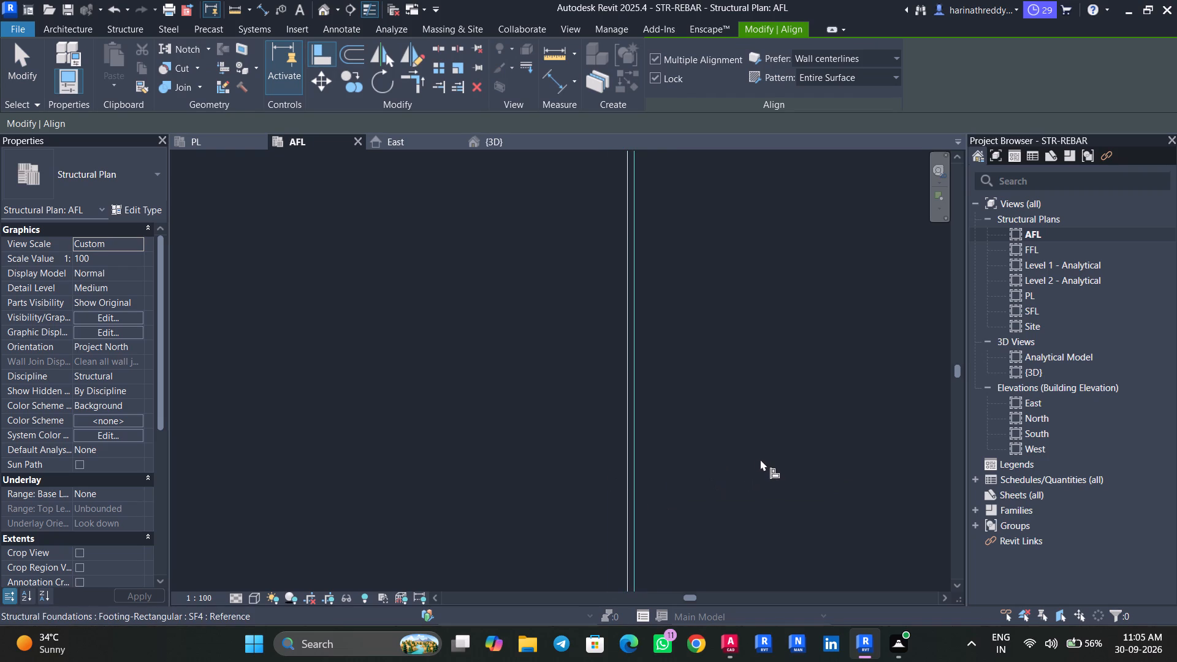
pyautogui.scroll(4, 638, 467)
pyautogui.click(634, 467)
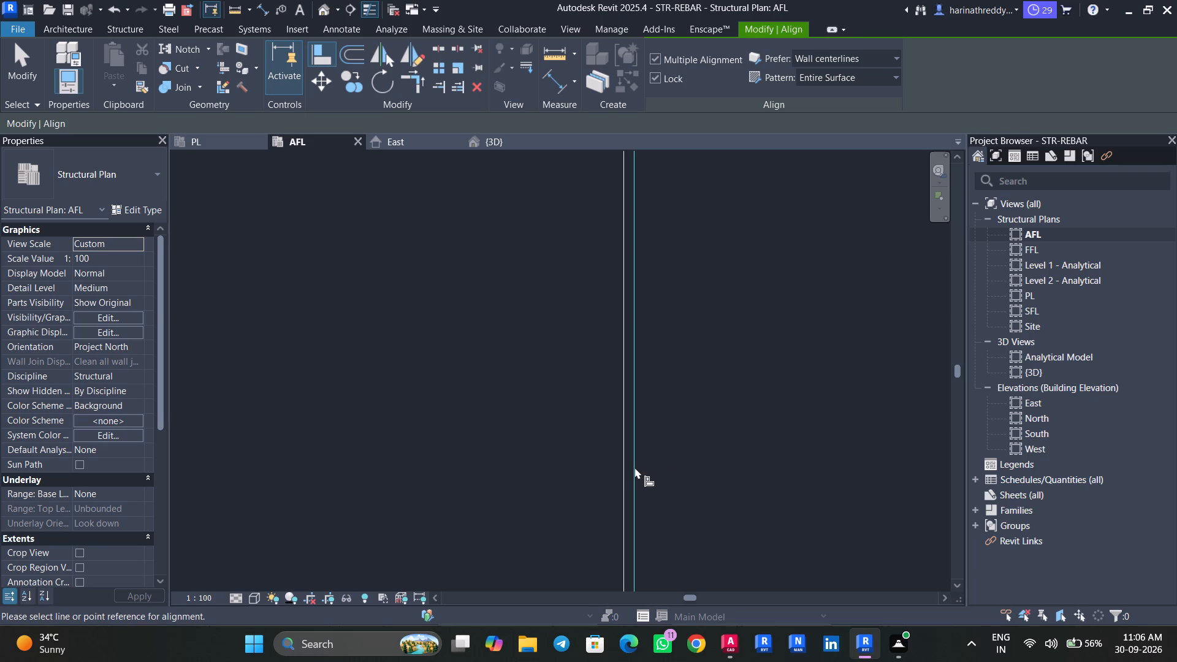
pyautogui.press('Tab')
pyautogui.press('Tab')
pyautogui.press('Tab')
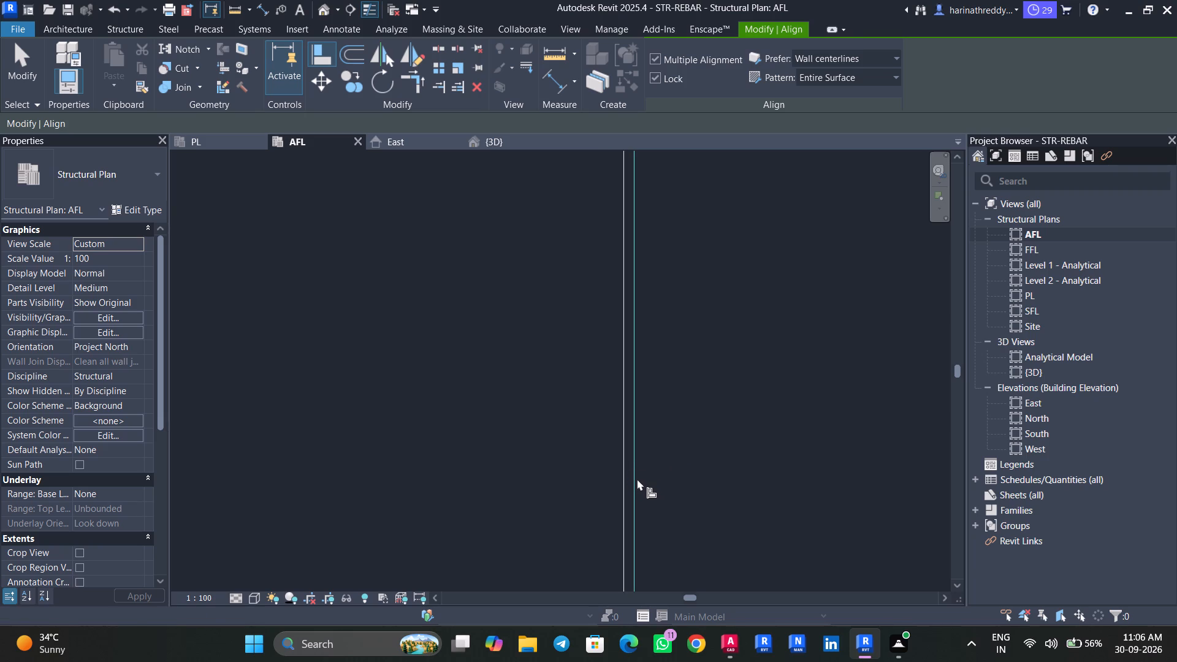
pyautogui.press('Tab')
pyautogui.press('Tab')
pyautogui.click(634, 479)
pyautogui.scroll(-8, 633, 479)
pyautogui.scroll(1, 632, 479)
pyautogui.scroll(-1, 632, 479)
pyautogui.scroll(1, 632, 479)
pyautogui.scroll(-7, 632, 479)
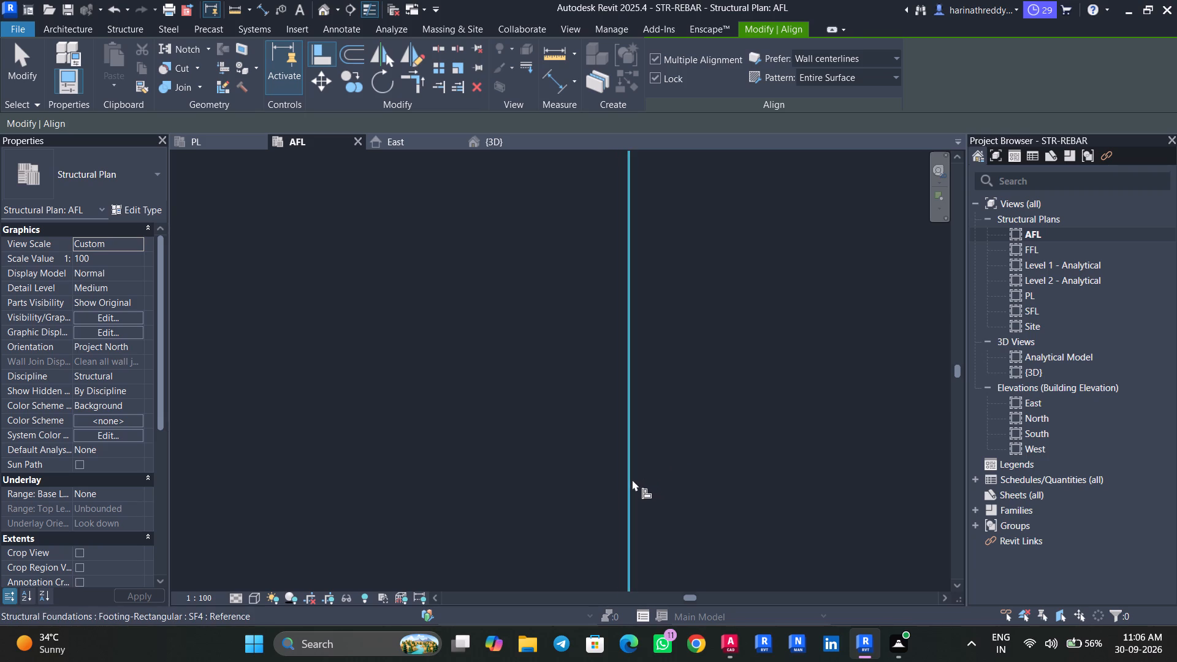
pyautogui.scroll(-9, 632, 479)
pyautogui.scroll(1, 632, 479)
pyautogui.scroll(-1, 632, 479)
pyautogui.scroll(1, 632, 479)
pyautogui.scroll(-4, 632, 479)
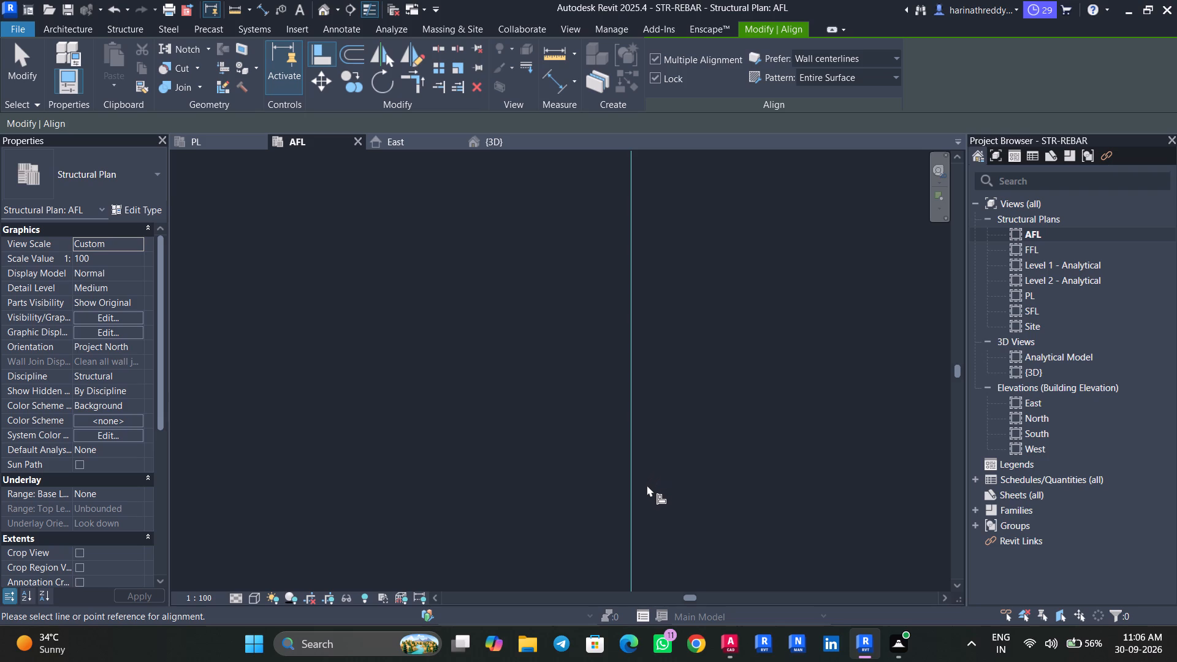
# Examine up close how the upper part of the SF4 footing's right-hand edge fits the drawing outline.
pyautogui.moveTo(696, 314); pyautogui.dragTo(733, 416, button='middle')
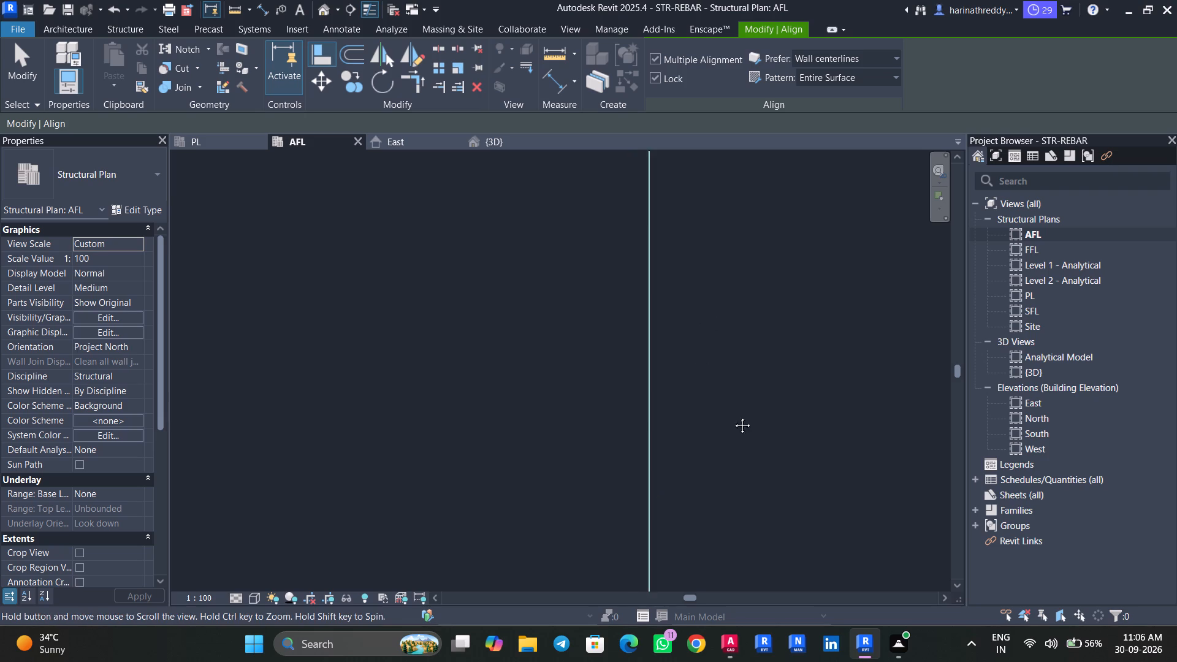
pyautogui.moveTo(733, 416); pyautogui.dragTo(796, 575, button='middle')
pyautogui.moveTo(779, 232); pyautogui.dragTo(741, 655, button='middle')
pyautogui.scroll(1, 748, 569)
pyautogui.moveTo(687, 290); pyautogui.dragTo(722, 634, button='middle')
pyautogui.scroll(1, 701, 531)
pyautogui.moveTo(737, 244); pyautogui.dragTo(731, 618, button='middle')
pyautogui.moveTo(788, 280); pyautogui.dragTo(813, 595, button='middle')
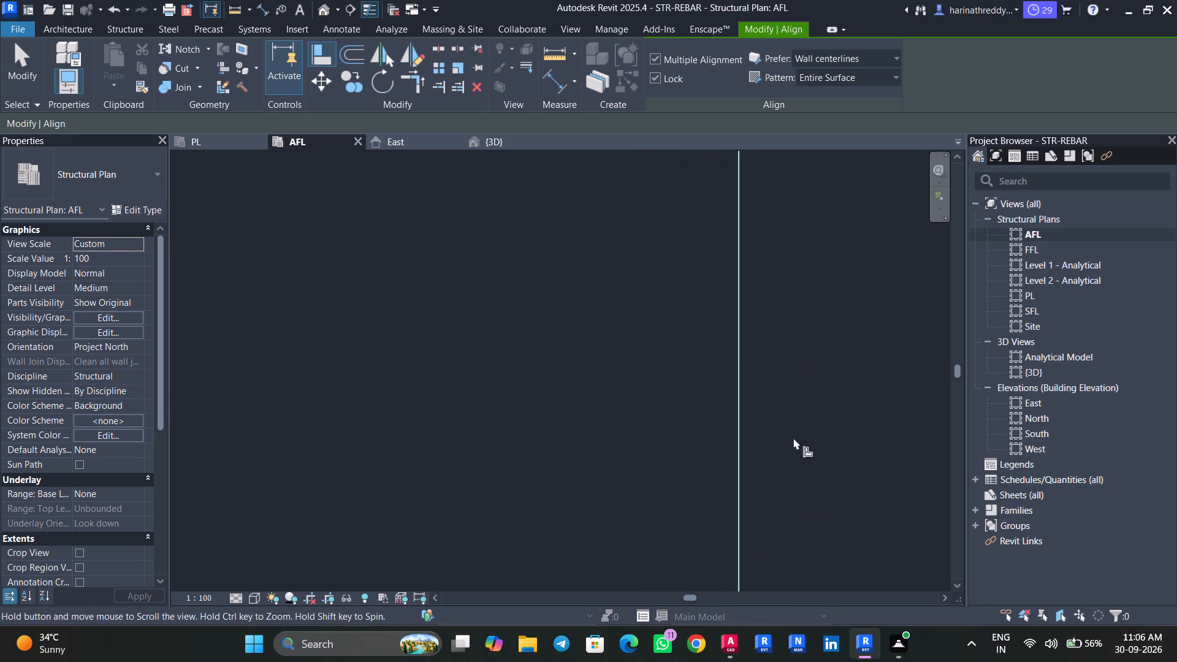
pyautogui.scroll(1, 795, 208)
pyautogui.moveTo(795, 201); pyautogui.dragTo(782, 608, button='middle')
pyautogui.moveTo(722, 277); pyautogui.dragTo(753, 647, button='middle')
pyautogui.scroll(1, 752, 648)
pyautogui.scroll(6, 723, 285)
pyautogui.scroll(-1, 757, 294)
pyautogui.scroll(5, 759, 295)
pyautogui.scroll(-1, 774, 311)
pyautogui.scroll(5, 774, 311)
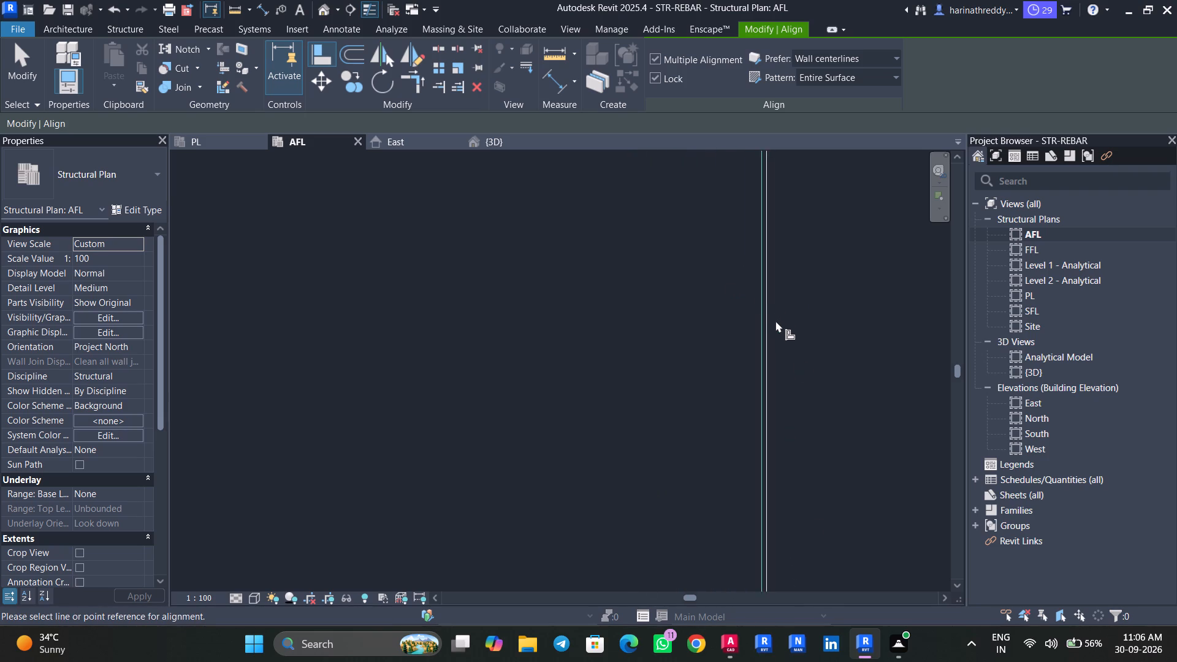
pyautogui.scroll(12, 775, 321)
pyautogui.scroll(-1, 748, 348)
pyautogui.scroll(2, 748, 348)
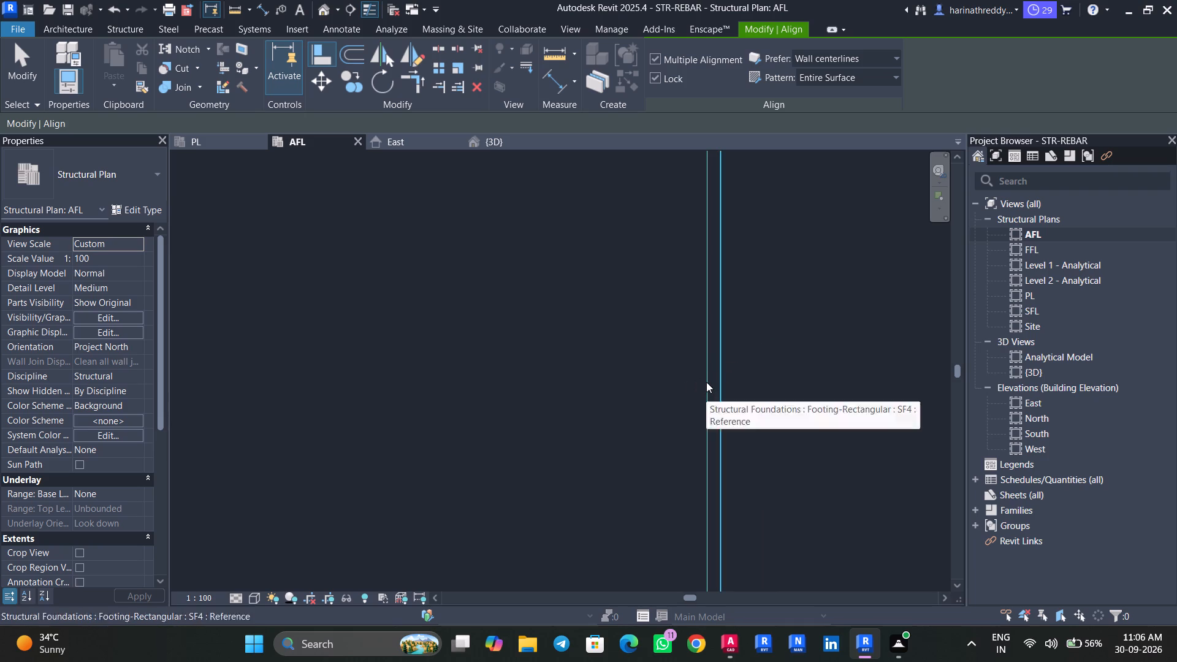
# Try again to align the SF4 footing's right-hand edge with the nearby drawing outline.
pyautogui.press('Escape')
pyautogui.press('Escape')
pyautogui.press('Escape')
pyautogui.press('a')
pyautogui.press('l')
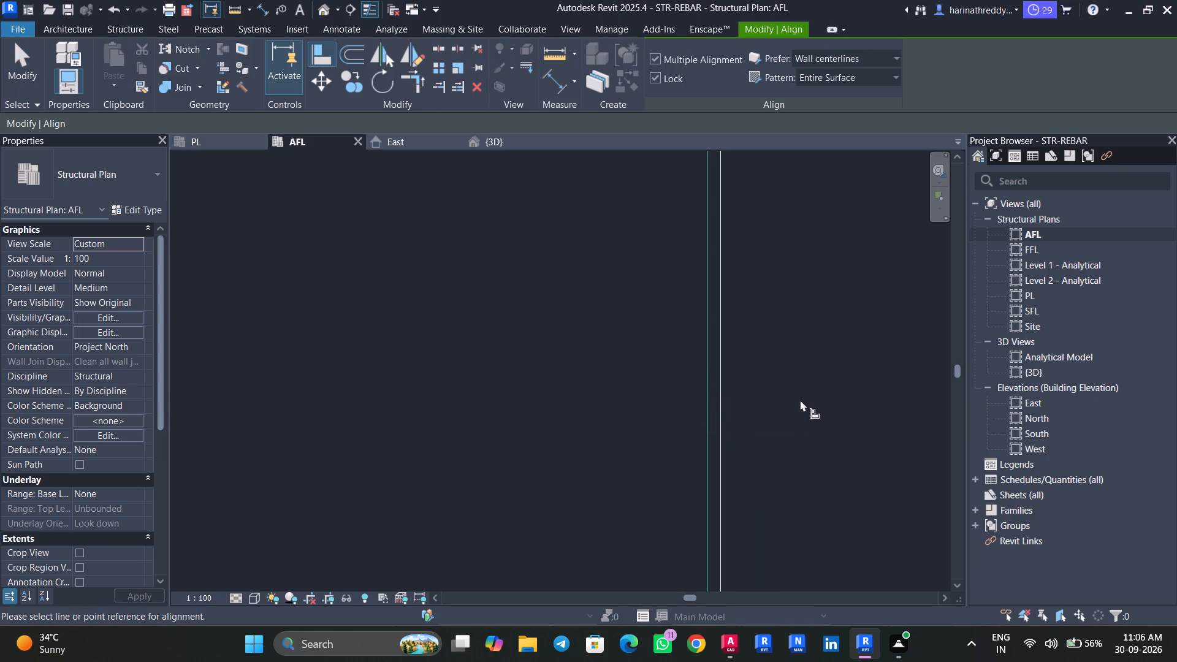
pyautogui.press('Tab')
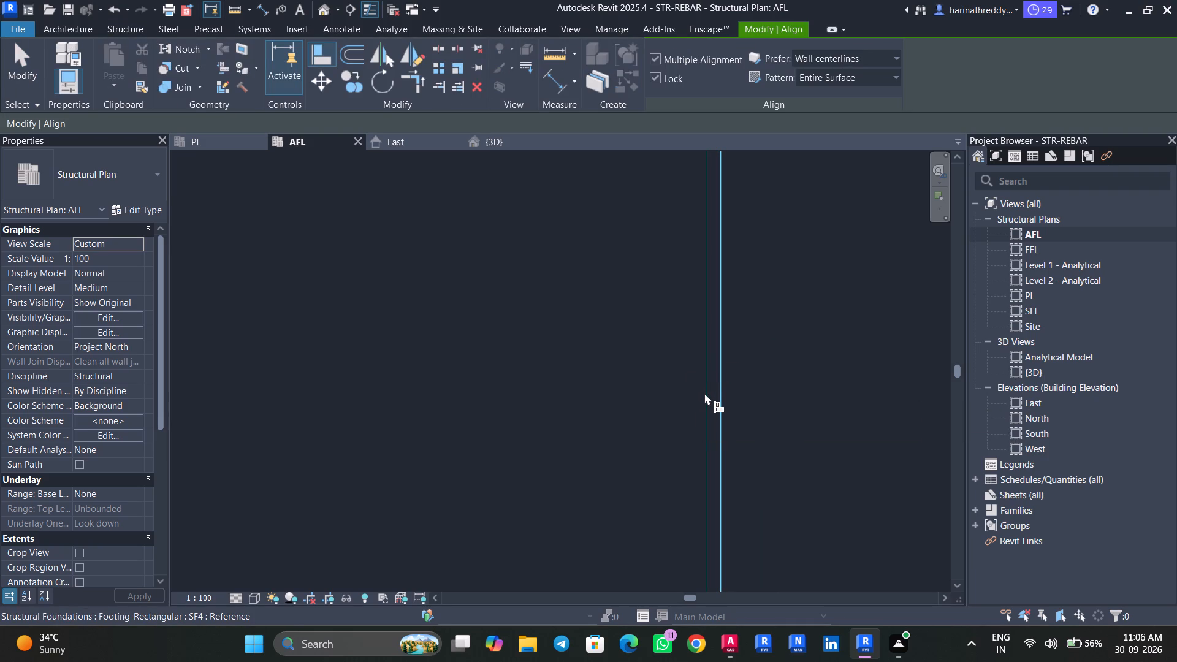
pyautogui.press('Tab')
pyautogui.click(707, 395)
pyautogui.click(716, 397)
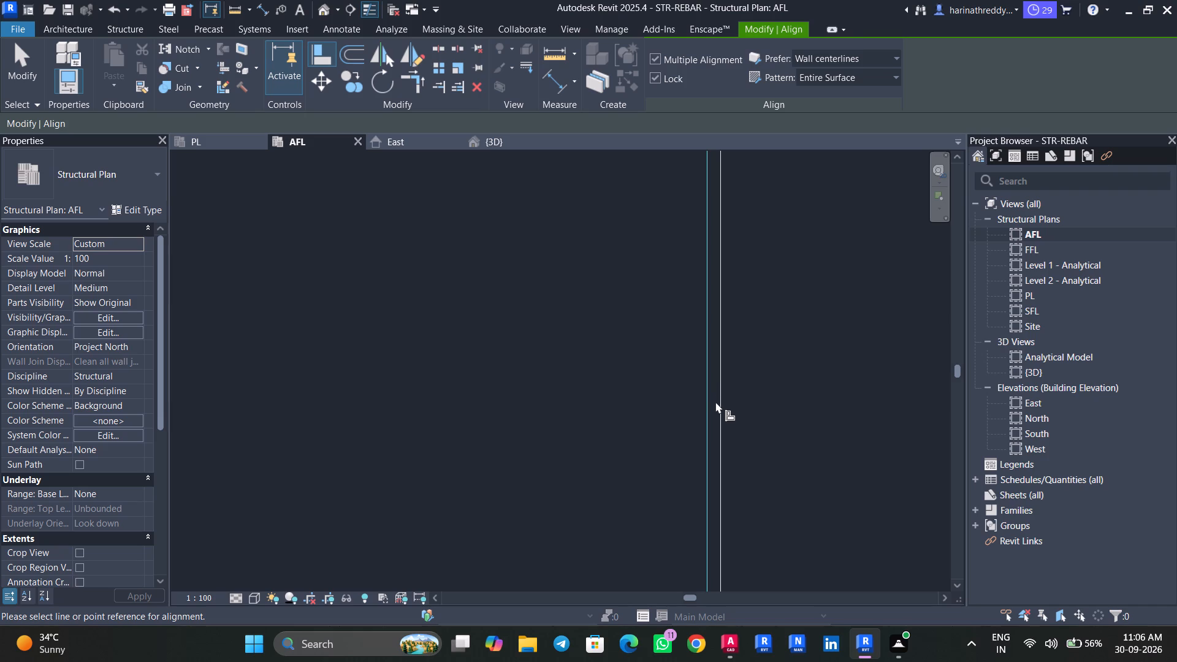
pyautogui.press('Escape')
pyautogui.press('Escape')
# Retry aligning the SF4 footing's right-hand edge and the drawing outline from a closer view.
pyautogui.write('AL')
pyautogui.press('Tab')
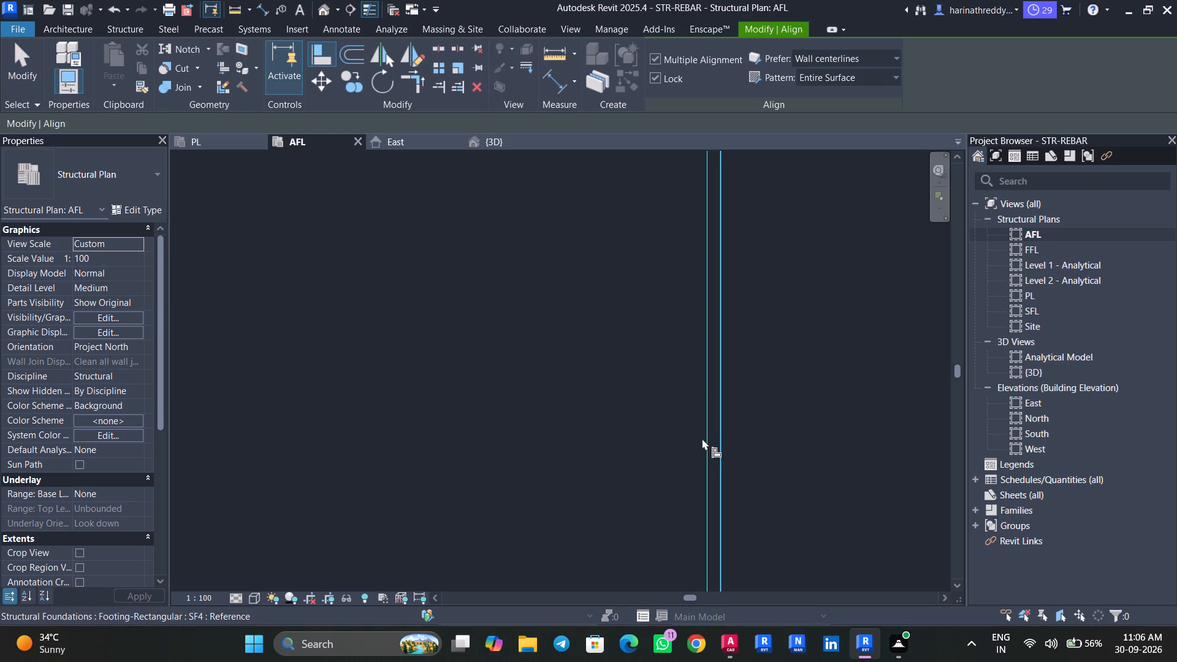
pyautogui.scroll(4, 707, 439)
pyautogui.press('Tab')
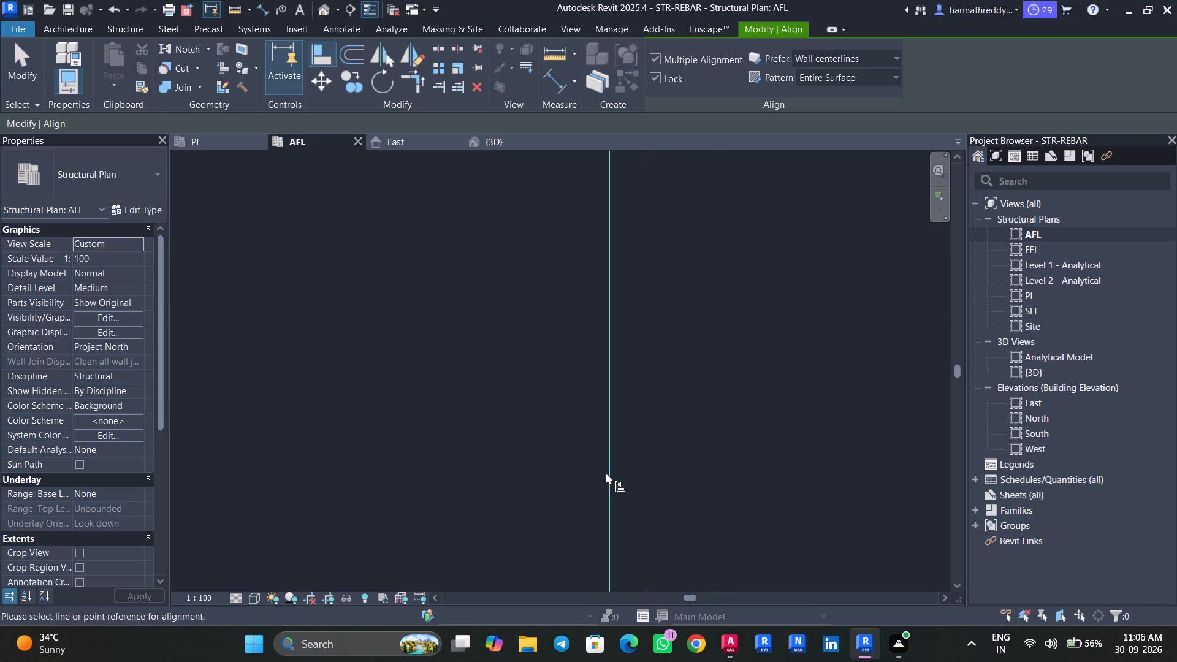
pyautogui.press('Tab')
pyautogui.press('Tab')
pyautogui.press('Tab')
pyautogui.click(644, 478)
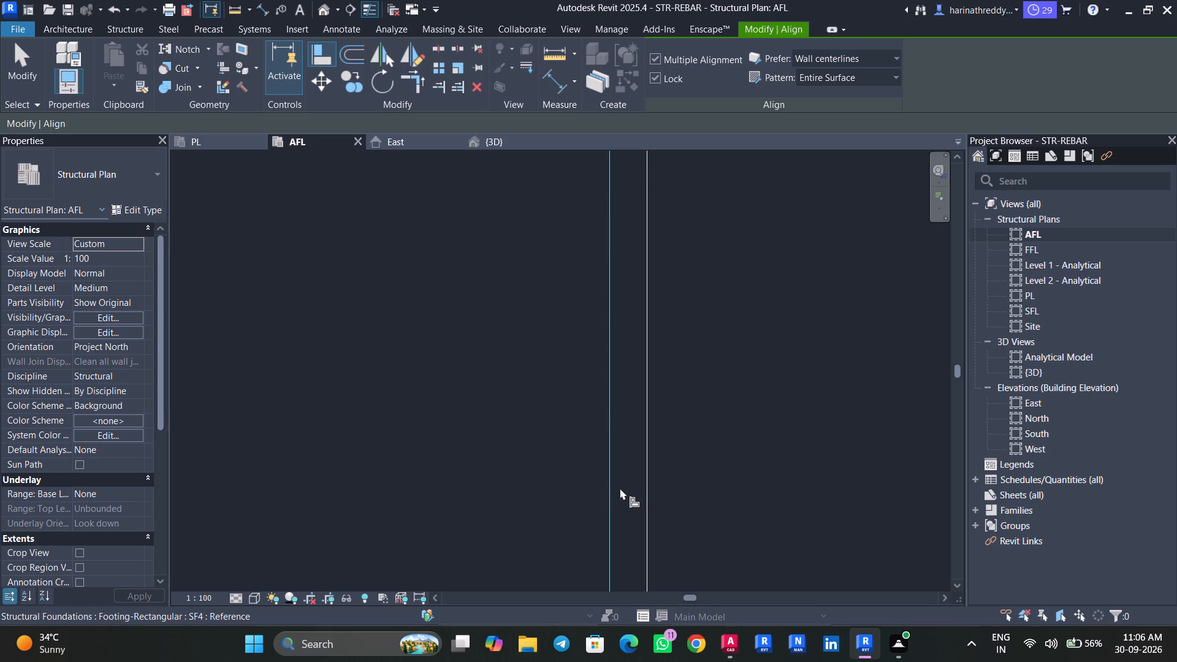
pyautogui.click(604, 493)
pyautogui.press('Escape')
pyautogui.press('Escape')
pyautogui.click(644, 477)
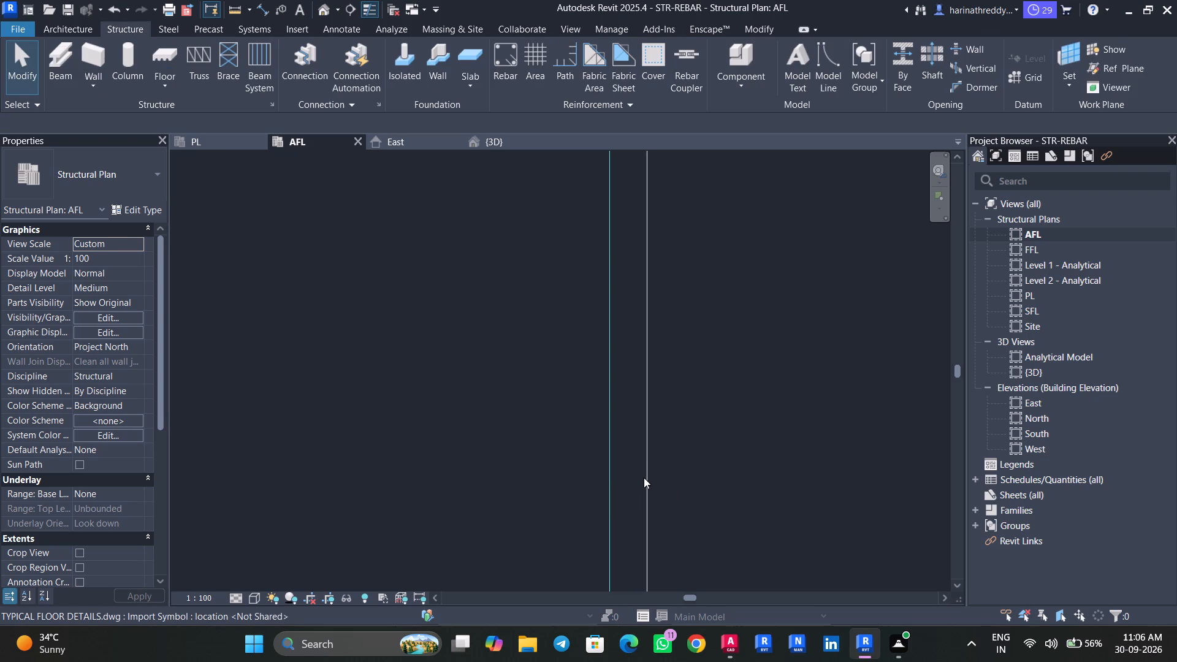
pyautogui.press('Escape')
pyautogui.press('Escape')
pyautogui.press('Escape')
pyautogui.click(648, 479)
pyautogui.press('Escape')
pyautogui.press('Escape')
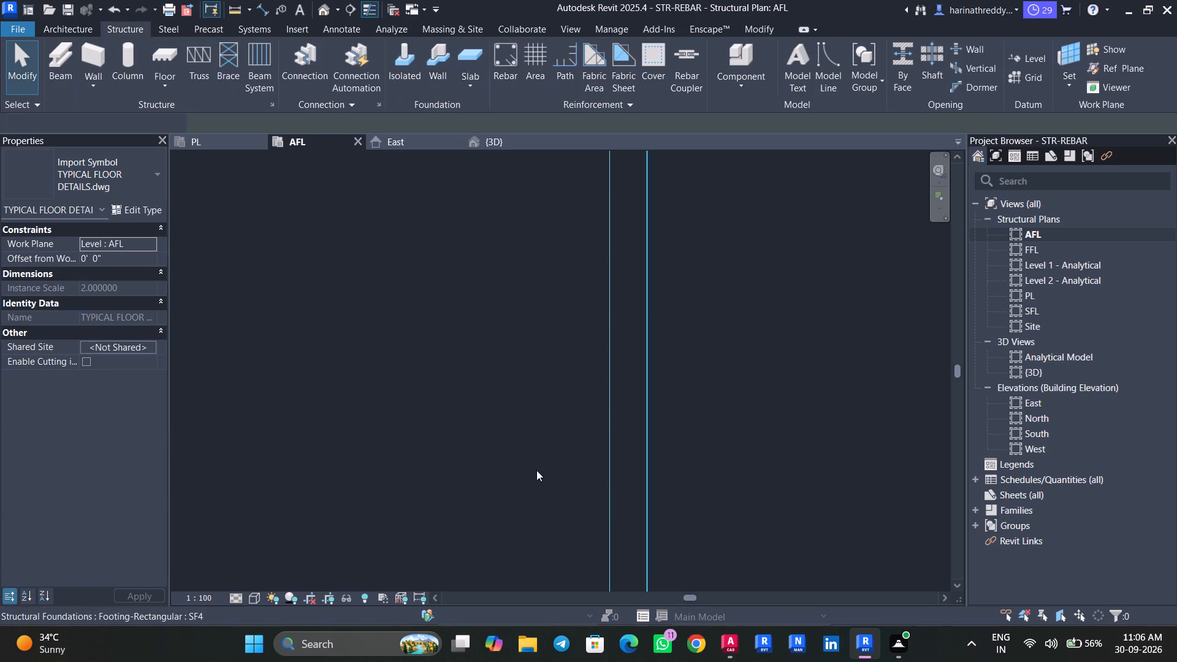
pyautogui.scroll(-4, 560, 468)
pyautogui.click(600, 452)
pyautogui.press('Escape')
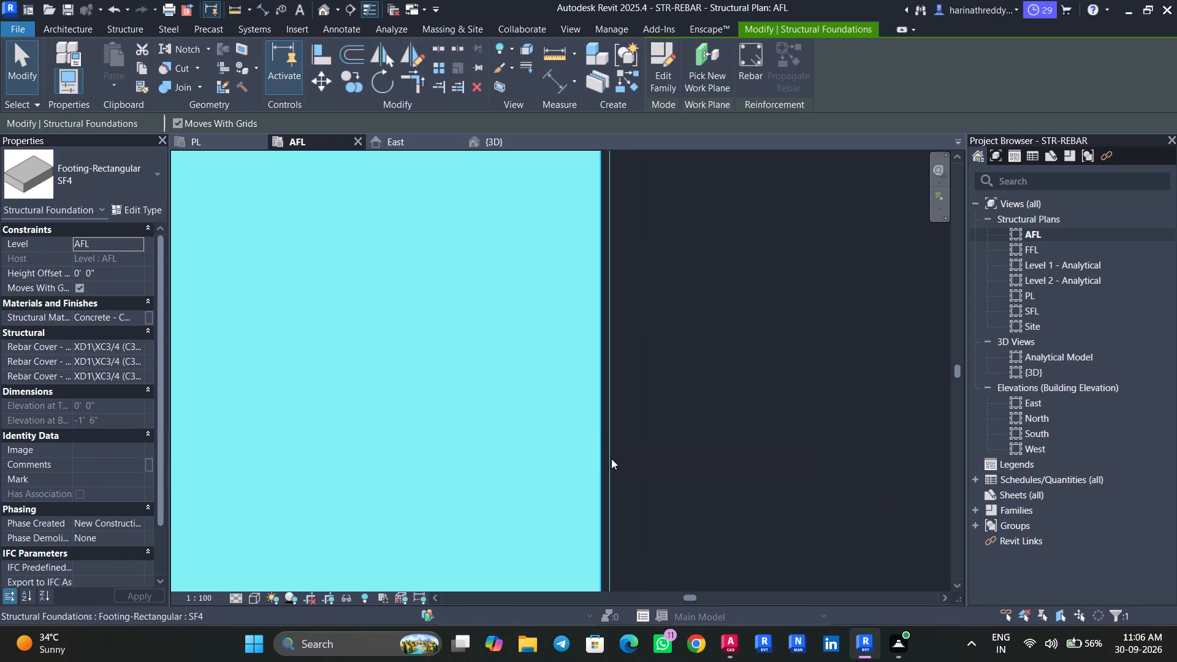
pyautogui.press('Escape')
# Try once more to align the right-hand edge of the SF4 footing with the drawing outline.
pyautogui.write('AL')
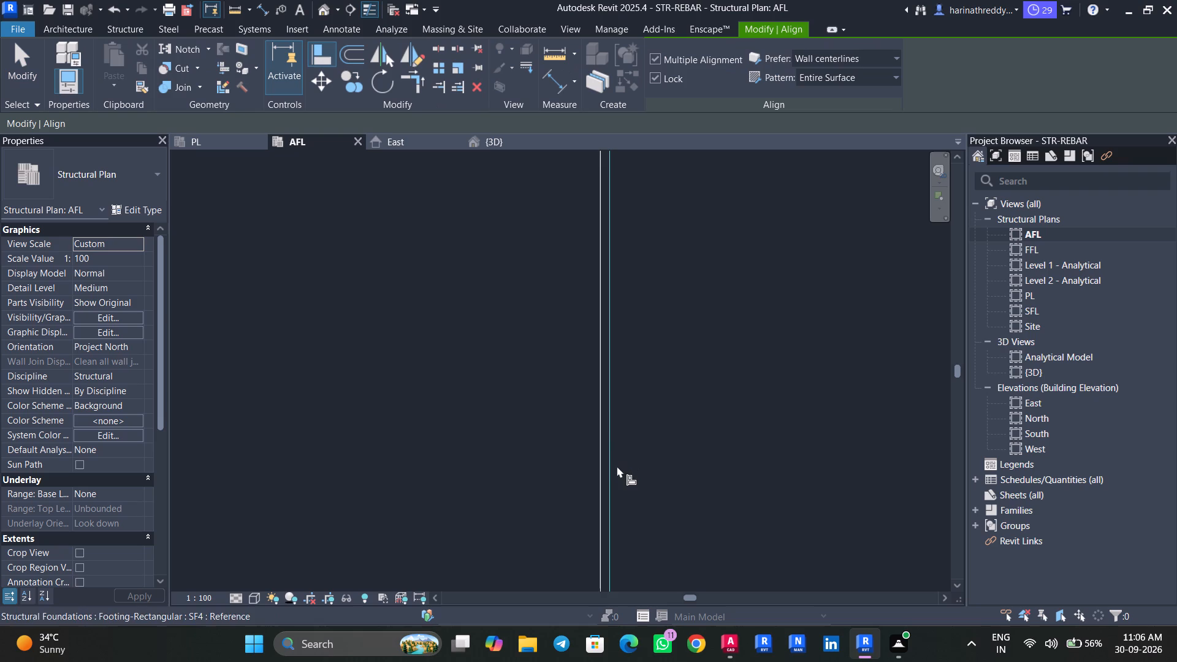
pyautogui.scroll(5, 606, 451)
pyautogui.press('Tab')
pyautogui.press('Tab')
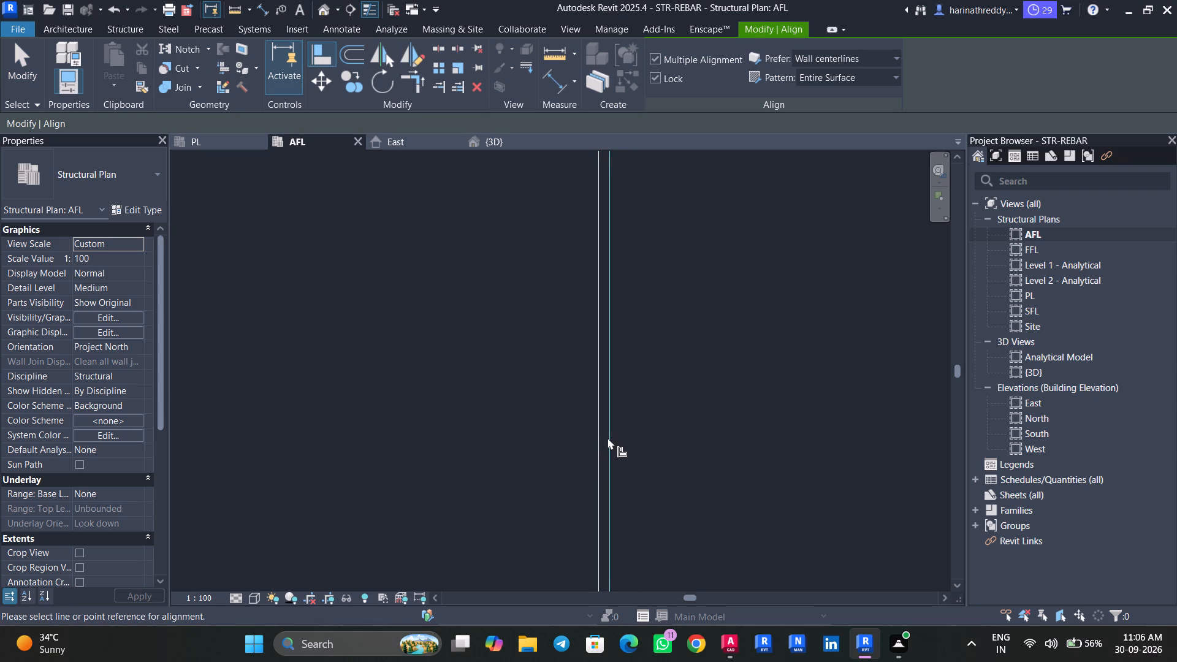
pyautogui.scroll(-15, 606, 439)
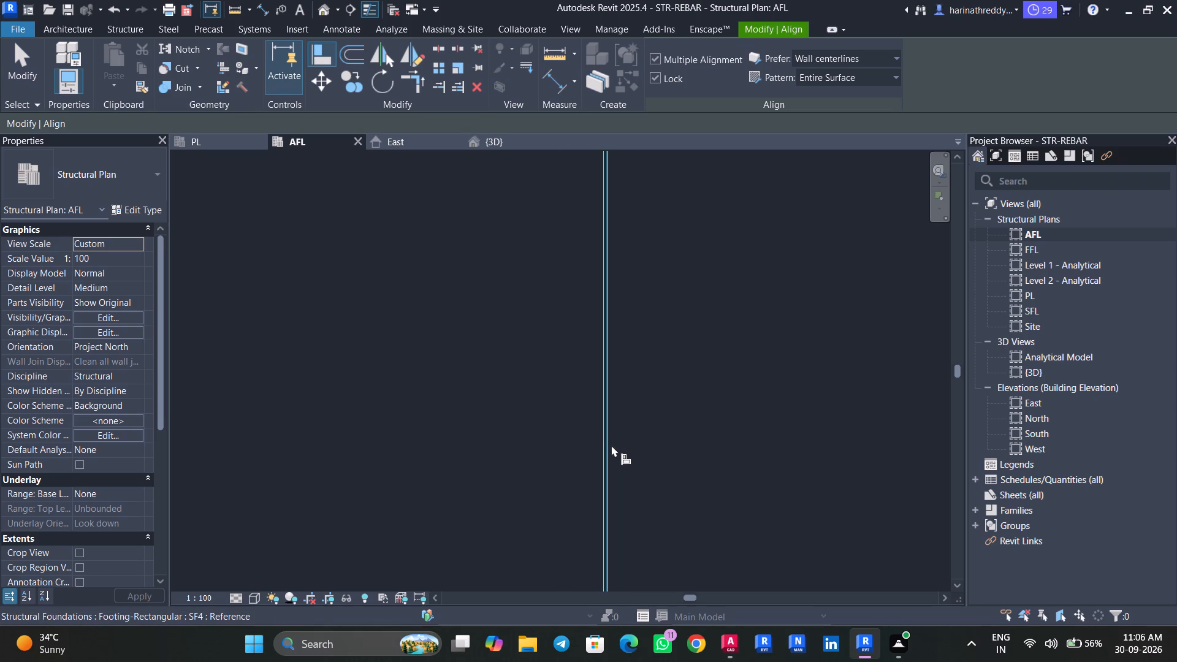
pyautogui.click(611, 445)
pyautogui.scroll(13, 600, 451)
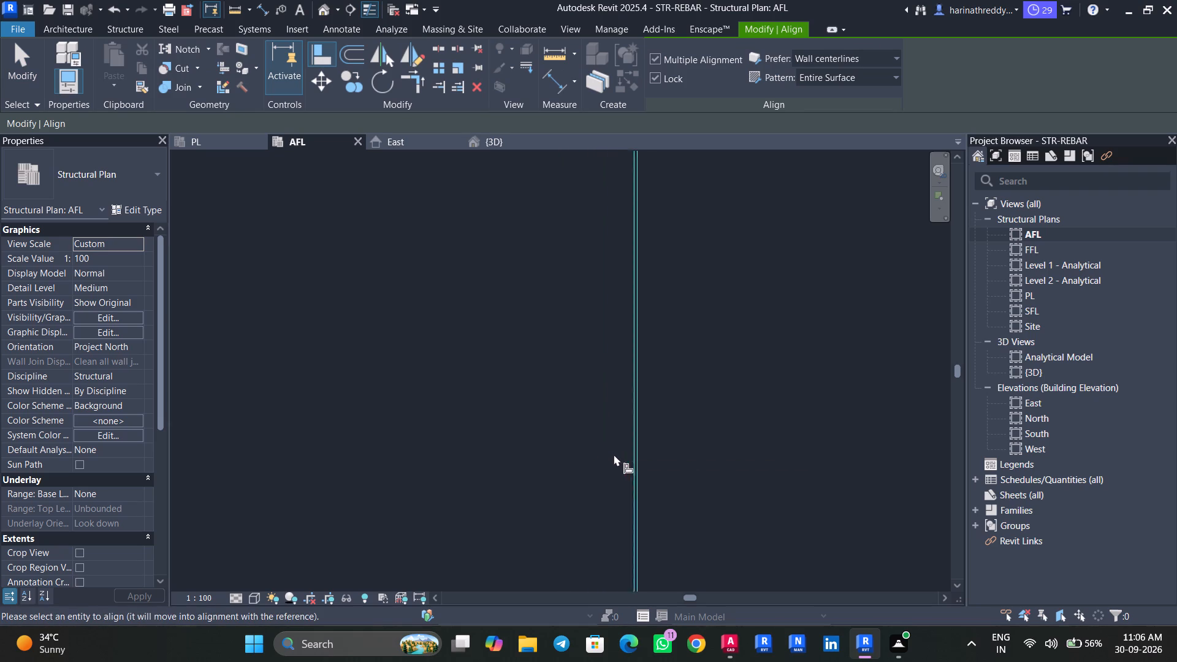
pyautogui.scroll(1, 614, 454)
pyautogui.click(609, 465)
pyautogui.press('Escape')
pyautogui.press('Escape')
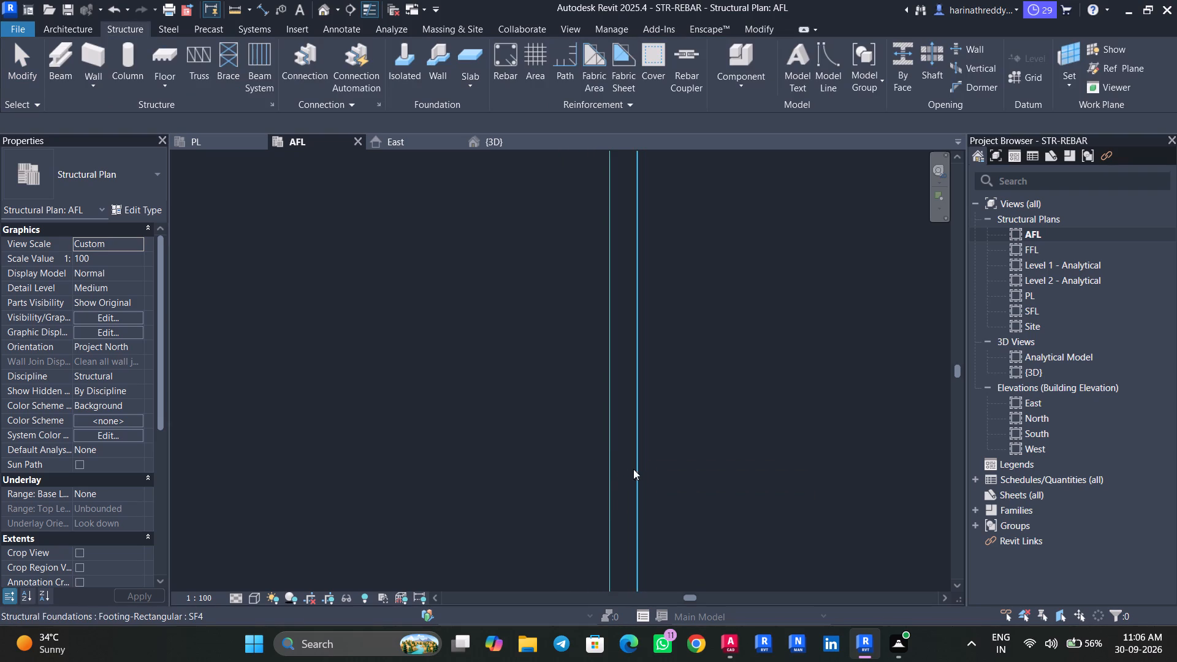
# Nudge the SF4 footing under C2 leftward in small increments toward the drawing outline.
pyautogui.click(606, 480)
pyautogui.press('Escape')
pyautogui.click(628, 476)
pyautogui.press('Left')
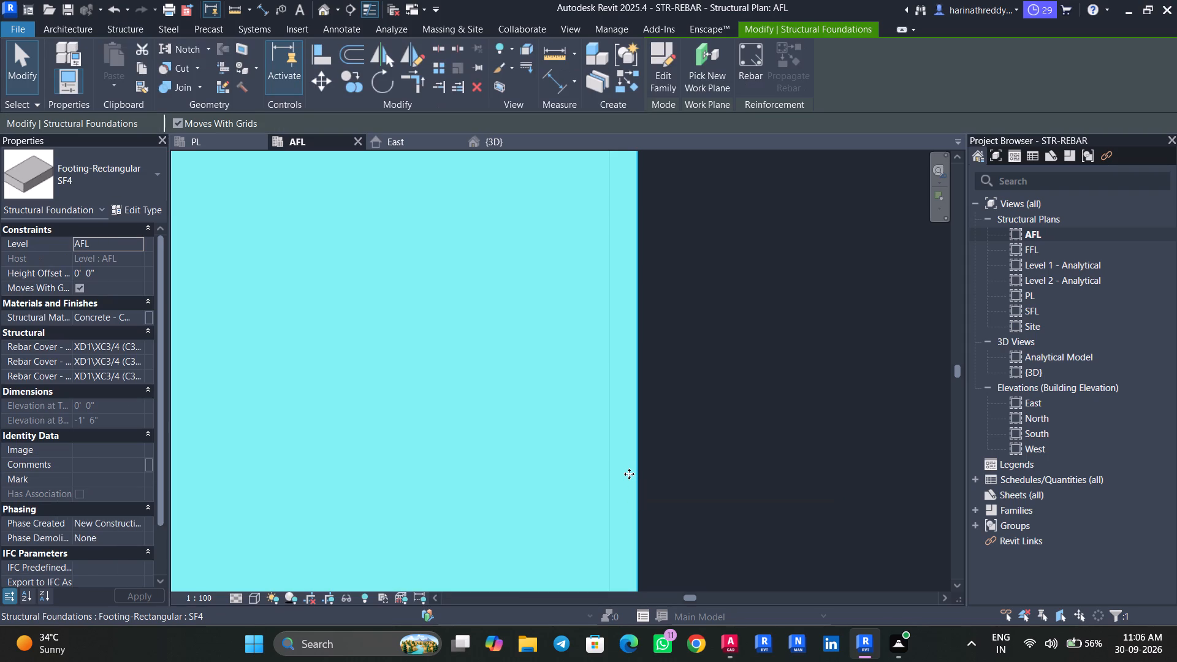
pyautogui.press('Left')
pyautogui.press('Left')
pyautogui.press('Left')
pyautogui.press('Left')
pyautogui.press('Left')
pyautogui.scroll(-4, 655, 454)
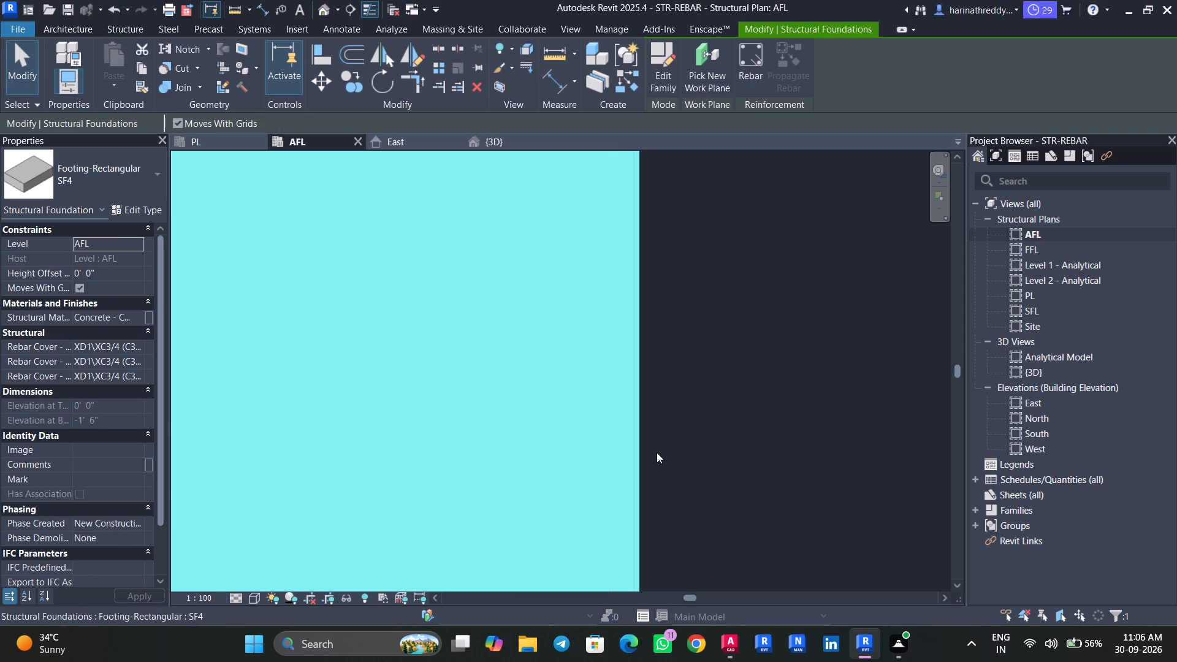
pyautogui.press('Escape')
pyautogui.press('Escape')
# Nudge the whole SF4 footing leftward by two larger increments.
pyautogui.click(592, 447)
pyautogui.scroll(-12, 612, 428)
pyautogui.scroll(1, 628, 423)
pyautogui.scroll(-3, 628, 423)
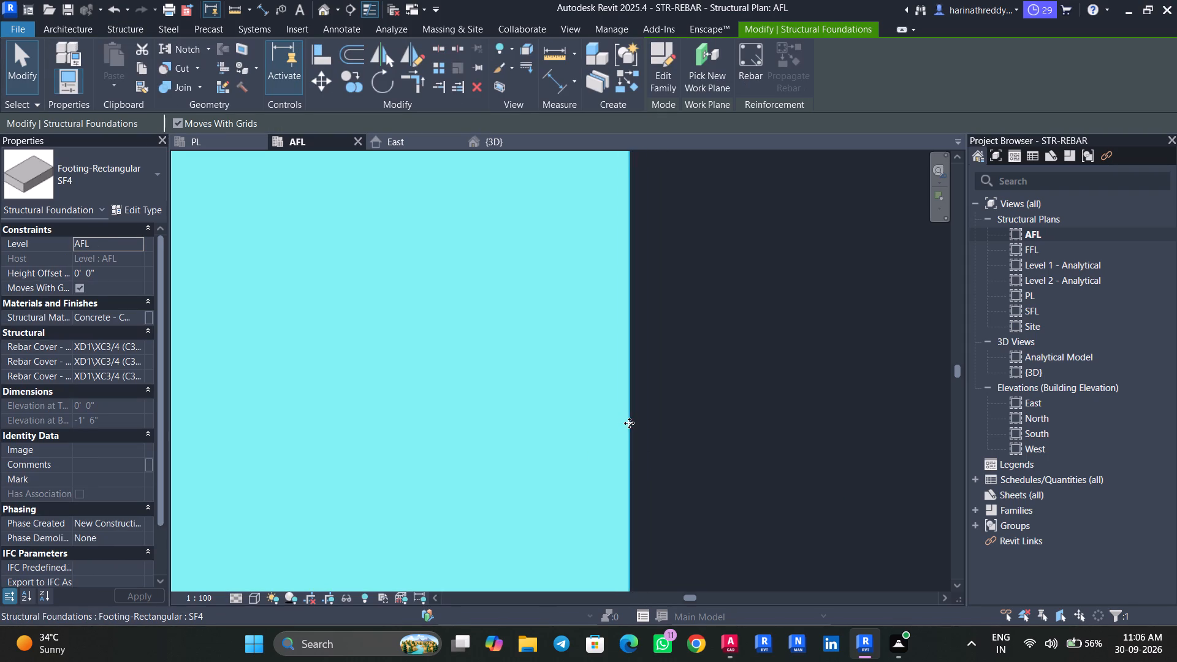
pyautogui.scroll(-20, 629, 423)
pyautogui.scroll(-19, 629, 423)
pyautogui.scroll(1, 633, 425)
pyautogui.scroll(-6, 633, 425)
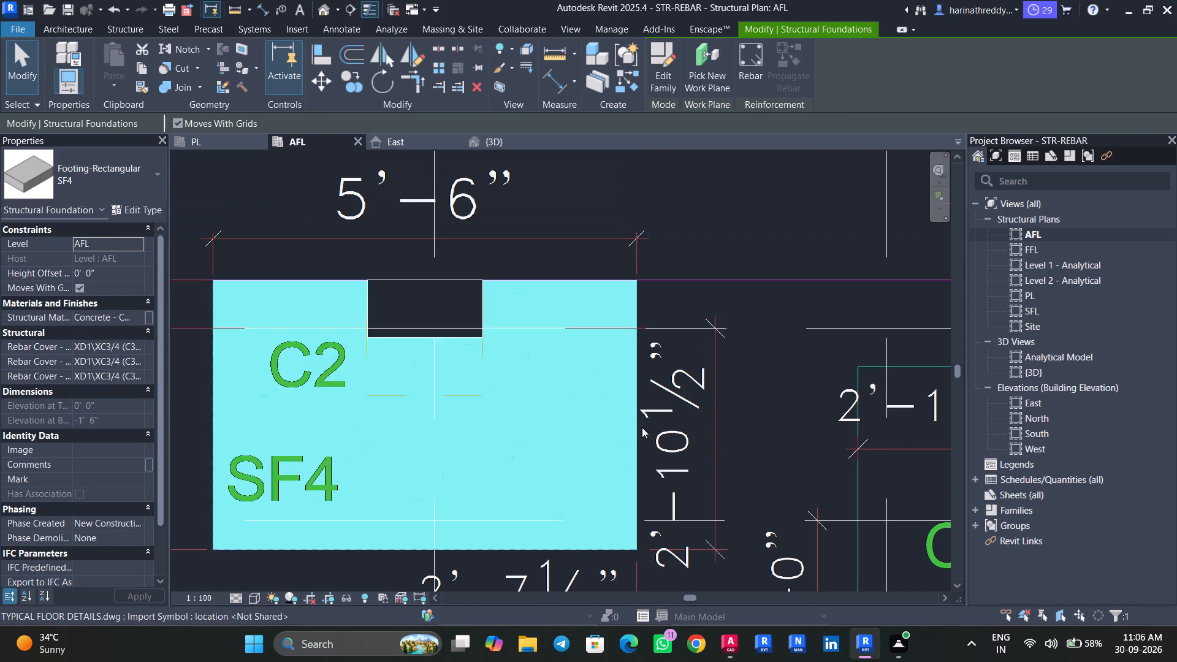
pyautogui.press('Escape')
pyautogui.press('Escape')
pyautogui.press('Escape')
pyautogui.click(573, 371)
pyautogui.press('Left')
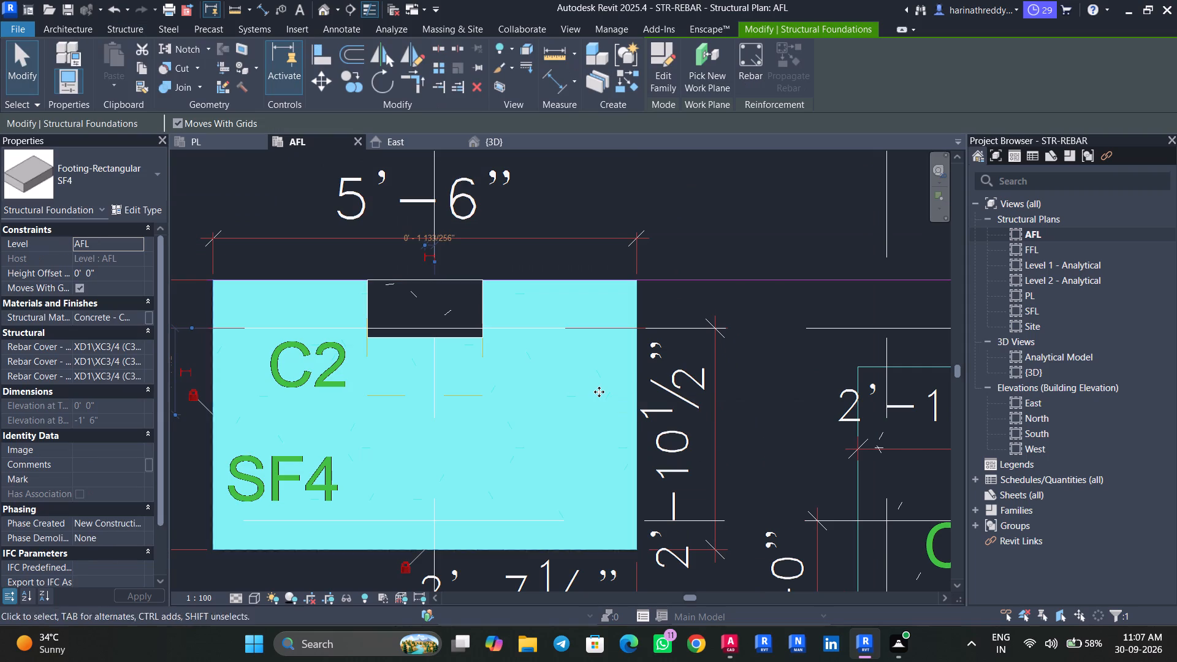
pyautogui.press('Left')
pyautogui.press('Escape')
pyautogui.press('Escape')
# Examine up close how the SF4 footing's right-hand edge fits the drawing outline after the nudges.
pyautogui.scroll(5, 647, 273)
pyautogui.scroll(-1, 646, 273)
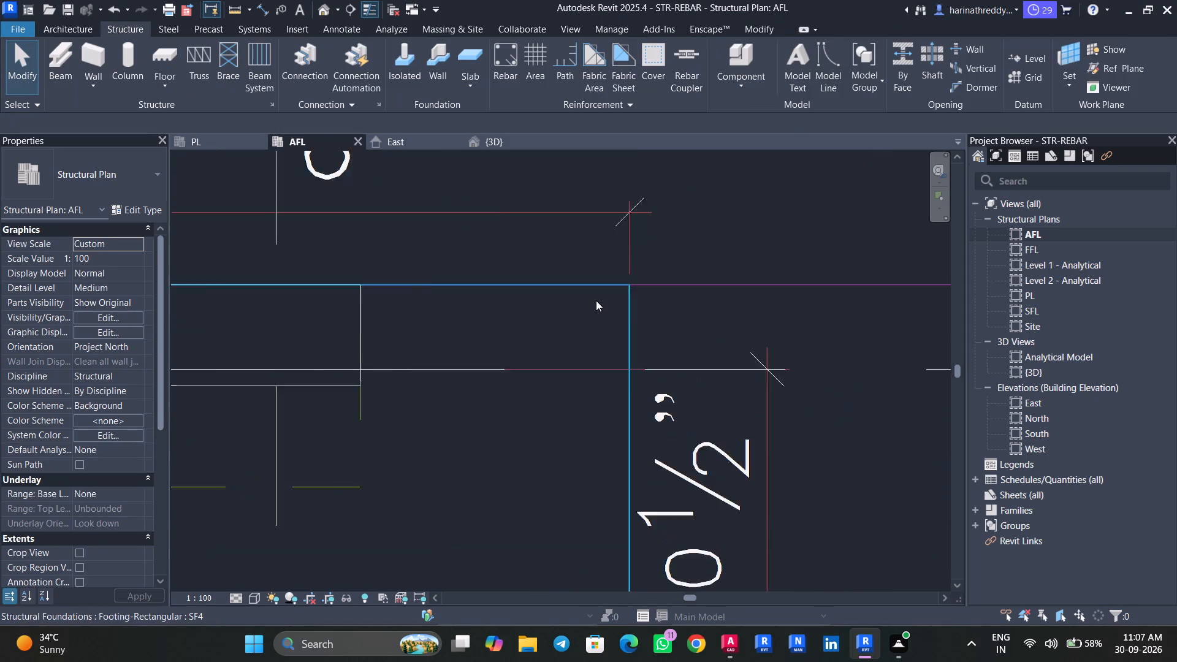
pyautogui.scroll(9, 596, 300)
pyautogui.scroll(-1, 630, 296)
pyautogui.scroll(20, 634, 291)
pyautogui.scroll(12, 634, 291)
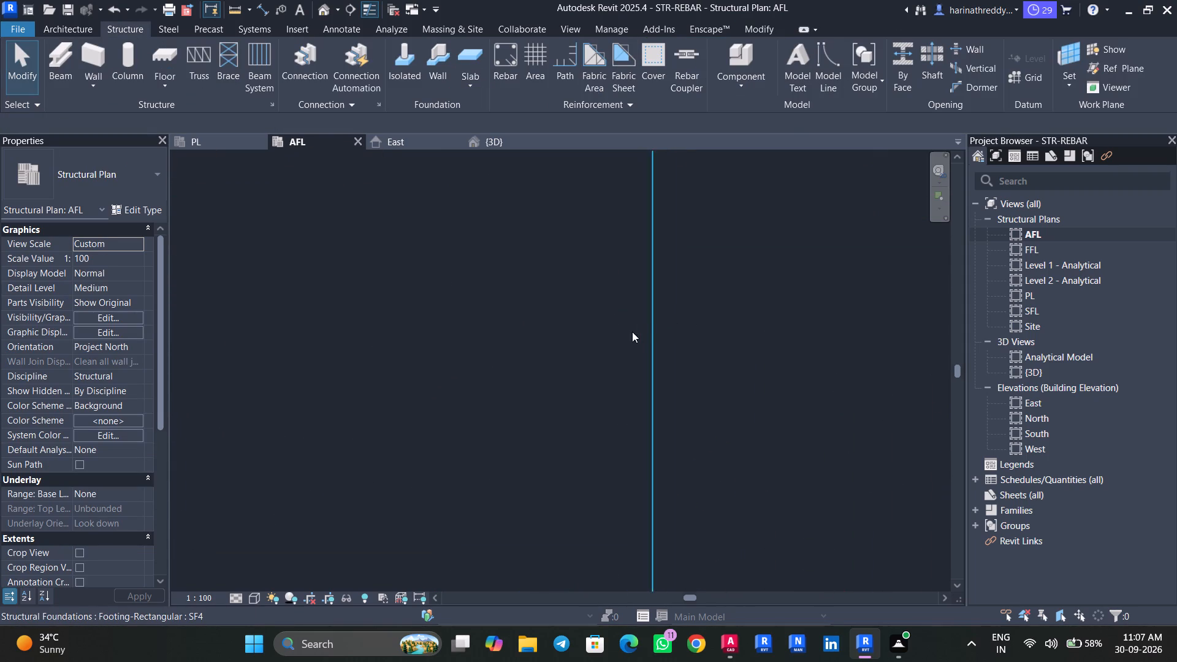
pyautogui.scroll(20, 632, 332)
pyautogui.scroll(3, 632, 332)
pyautogui.press('Escape')
pyautogui.press('Escape')
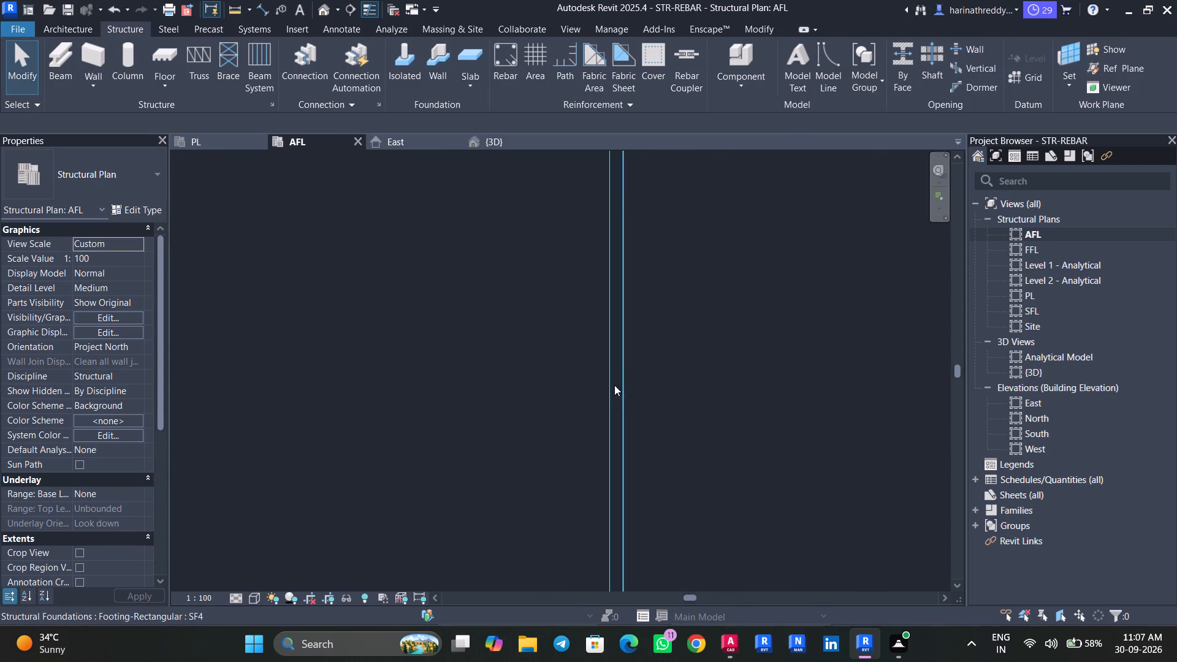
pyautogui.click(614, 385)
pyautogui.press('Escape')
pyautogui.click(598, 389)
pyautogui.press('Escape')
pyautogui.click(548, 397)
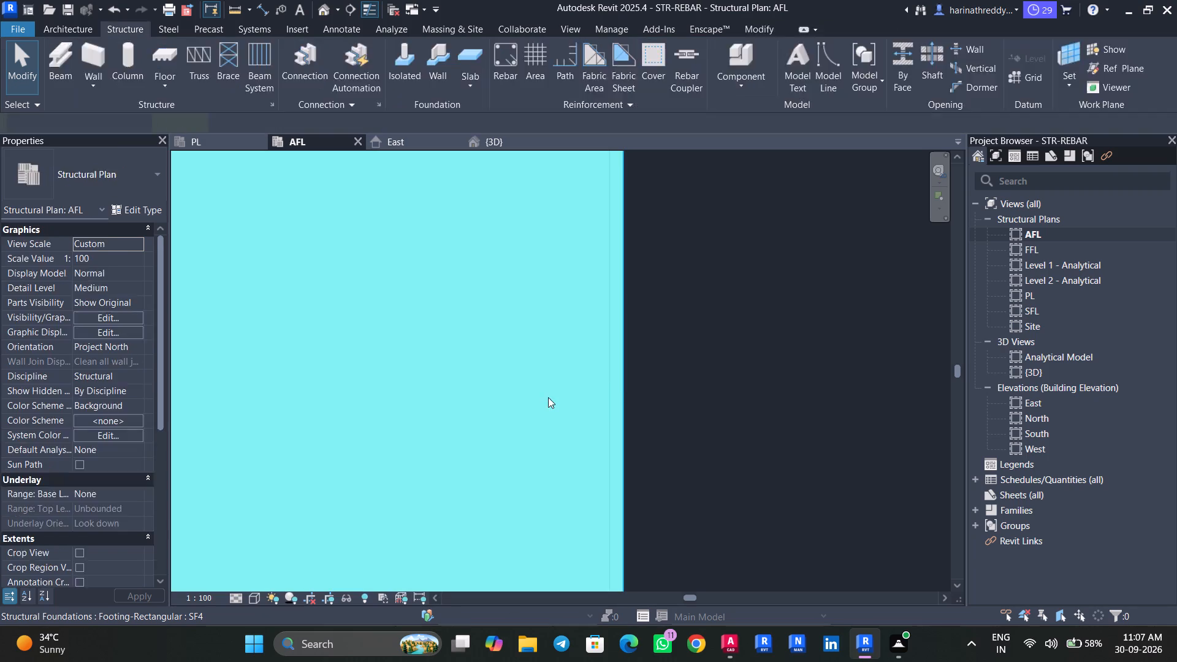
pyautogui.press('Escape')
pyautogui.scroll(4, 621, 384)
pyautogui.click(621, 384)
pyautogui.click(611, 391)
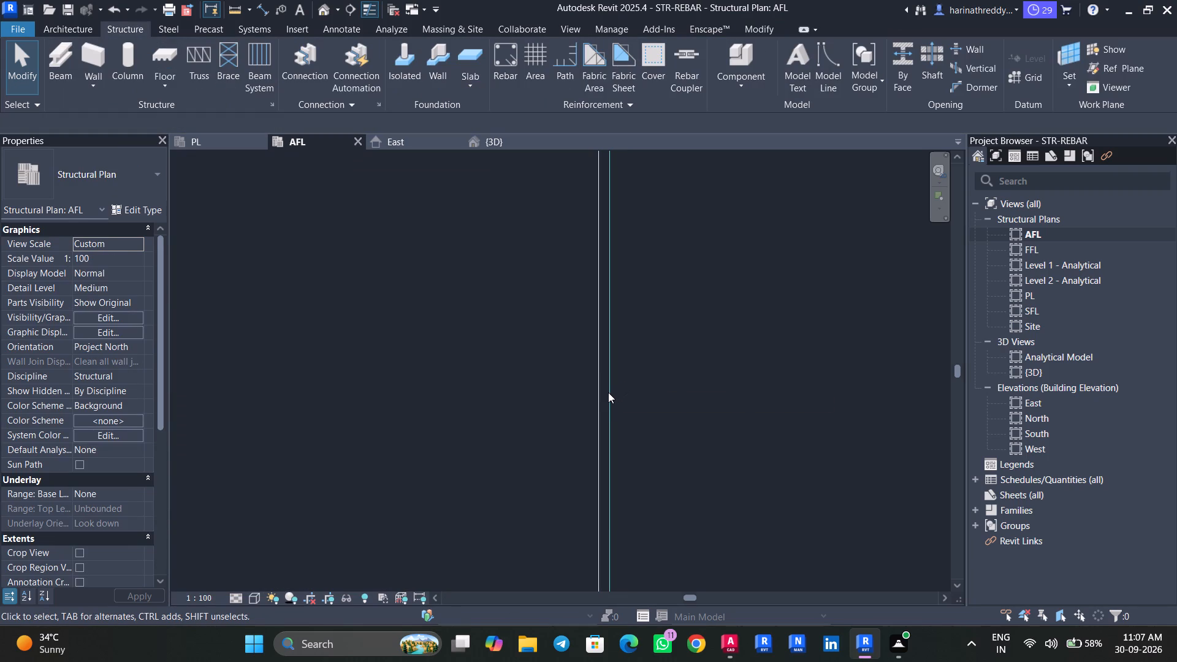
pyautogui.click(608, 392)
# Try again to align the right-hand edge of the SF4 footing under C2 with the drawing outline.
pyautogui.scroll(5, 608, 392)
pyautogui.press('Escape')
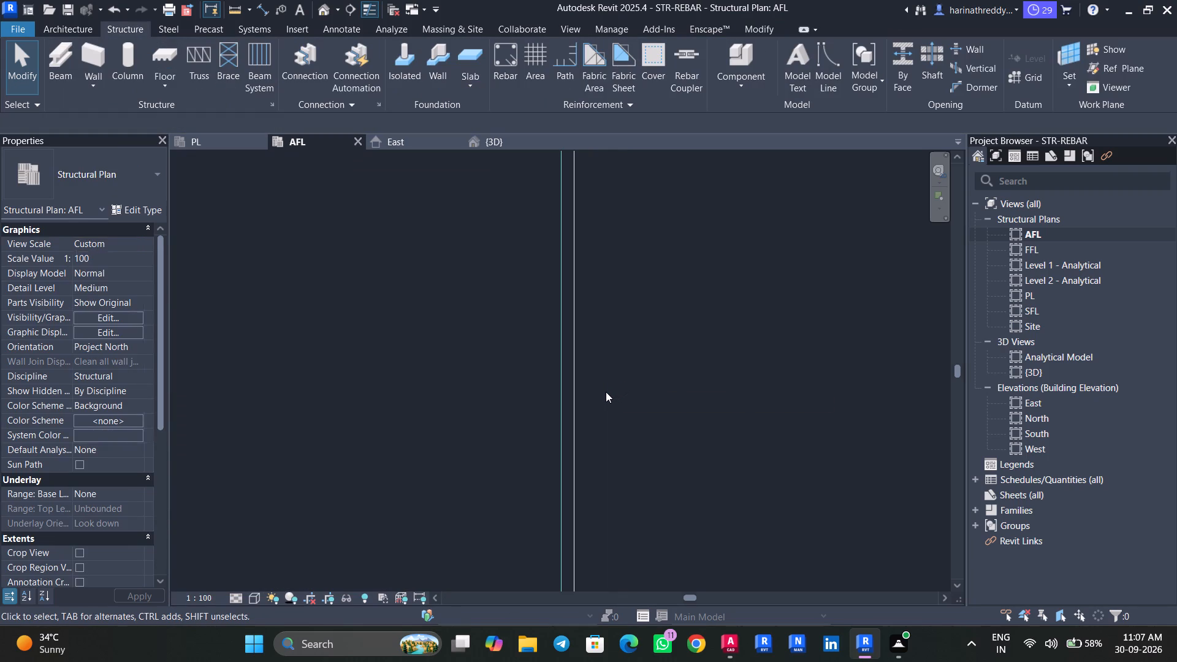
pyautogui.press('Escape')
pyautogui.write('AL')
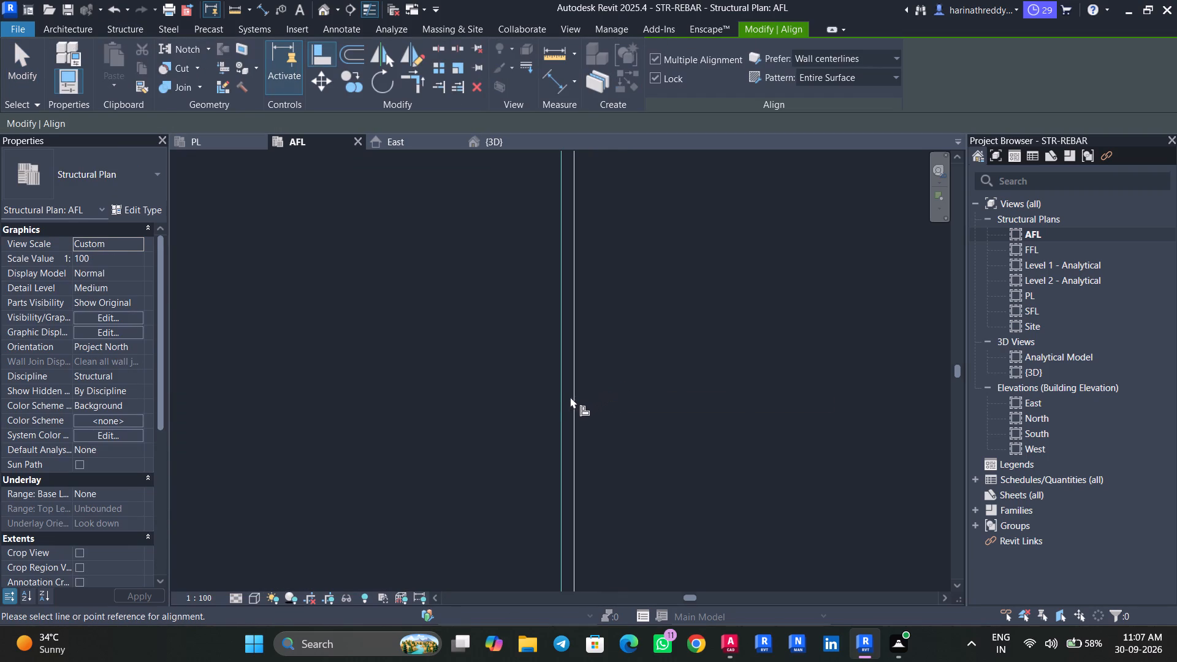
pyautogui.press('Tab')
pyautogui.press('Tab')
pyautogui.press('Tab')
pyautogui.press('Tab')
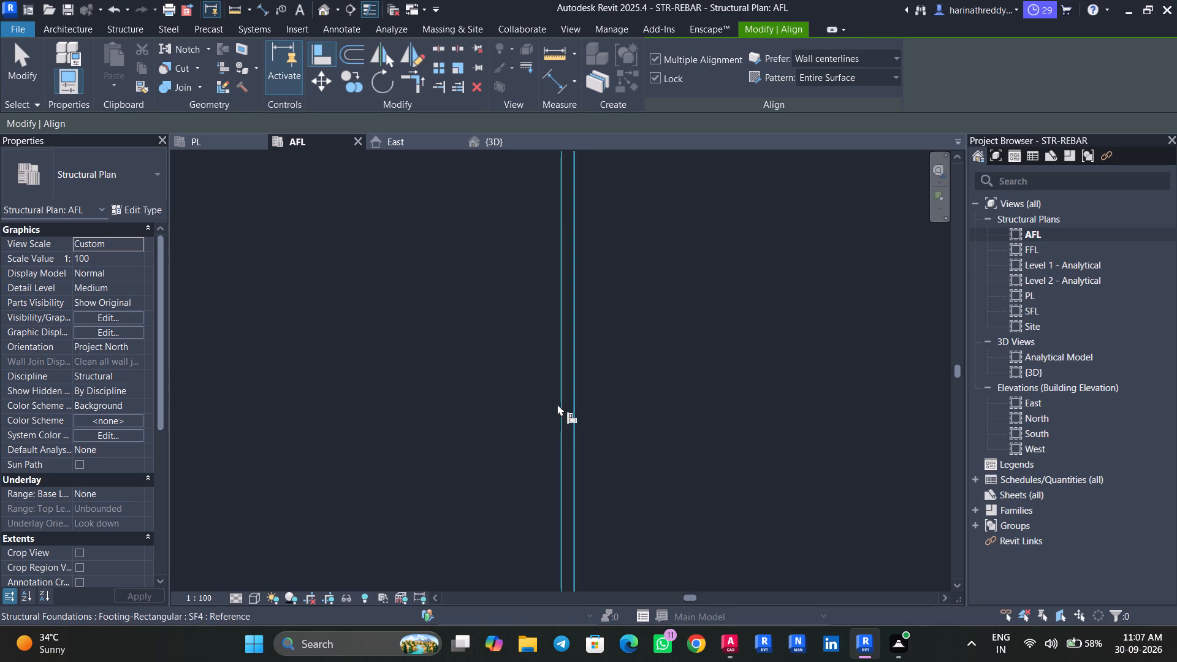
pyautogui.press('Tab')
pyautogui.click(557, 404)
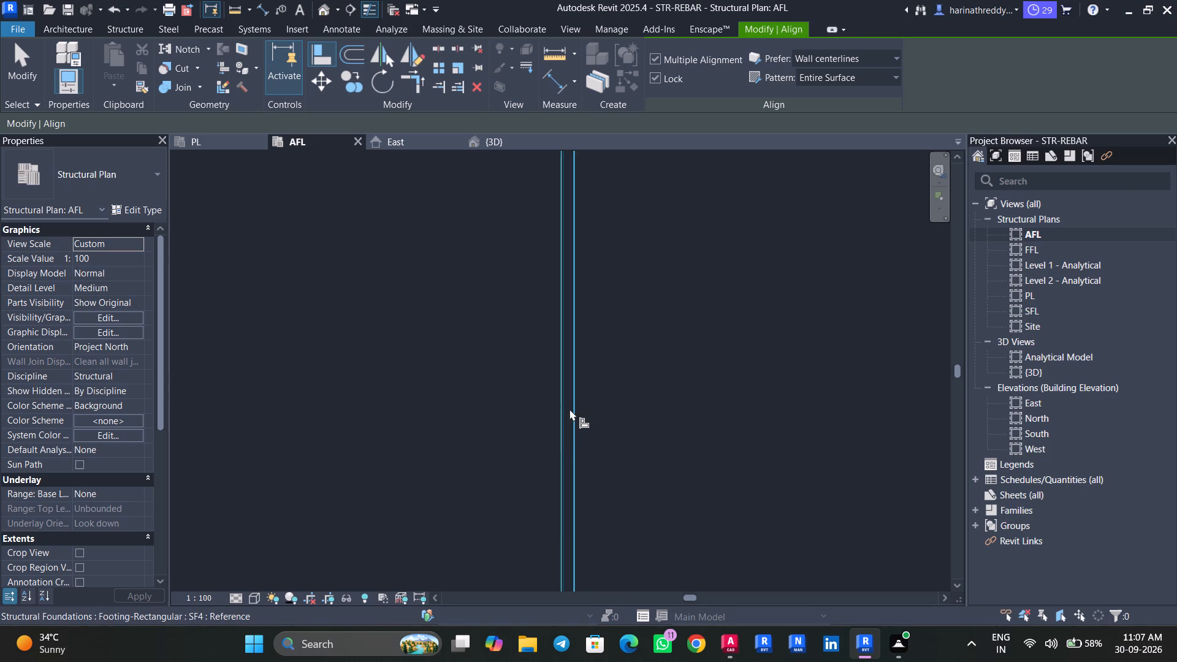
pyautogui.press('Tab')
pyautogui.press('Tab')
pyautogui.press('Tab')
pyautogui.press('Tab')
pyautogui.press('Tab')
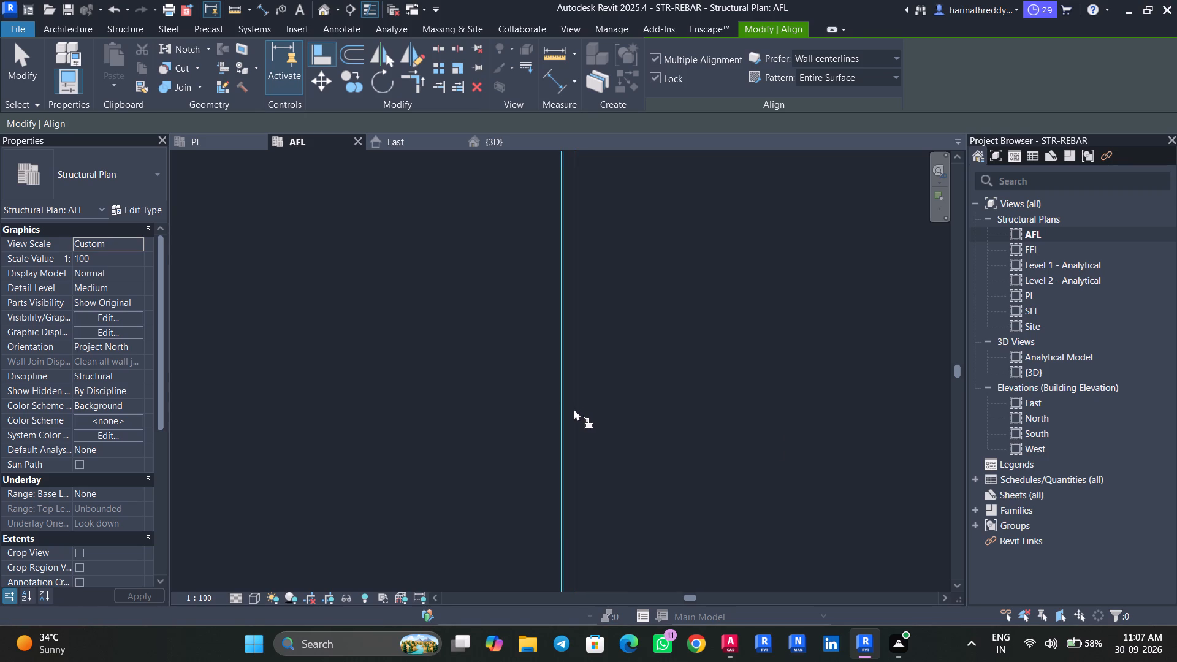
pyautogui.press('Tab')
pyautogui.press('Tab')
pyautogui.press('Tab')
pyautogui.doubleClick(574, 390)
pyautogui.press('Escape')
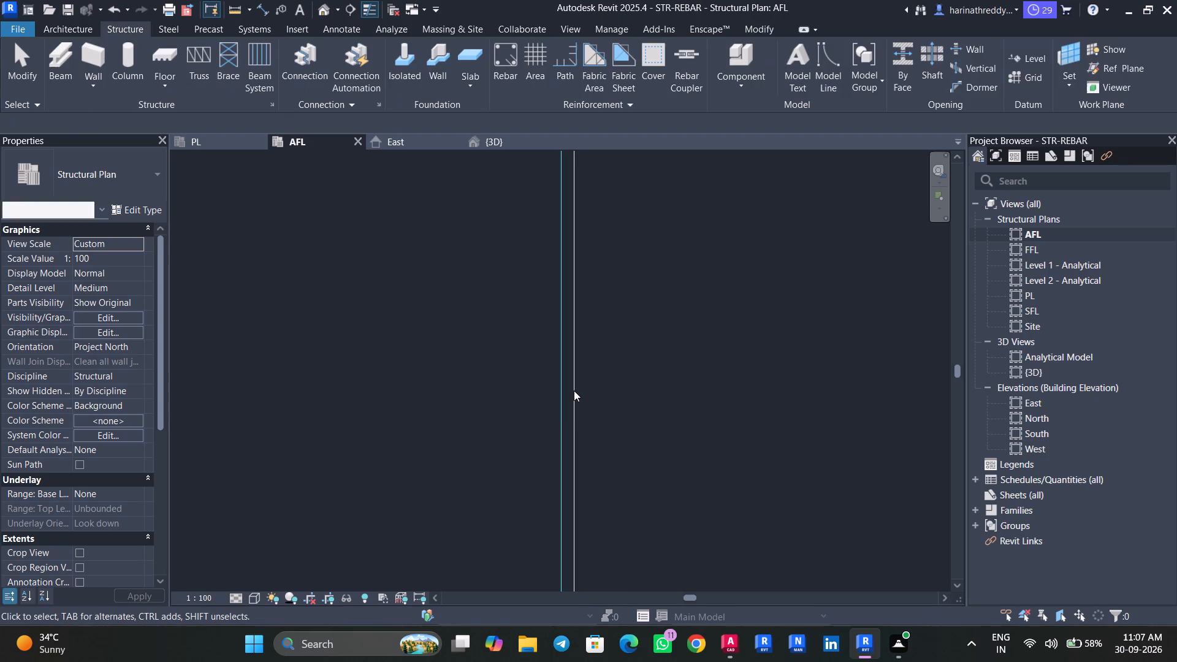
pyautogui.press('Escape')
# Examine how the edges and lower corner of the SF5 footing under C1 fit the drawing outline.
pyautogui.scroll(-20, 574, 390)
pyautogui.scroll(-2, 574, 390)
pyautogui.scroll(1, 608, 414)
pyautogui.scroll(-8, 609, 414)
pyautogui.scroll(1, 610, 416)
pyautogui.scroll(-4, 614, 413)
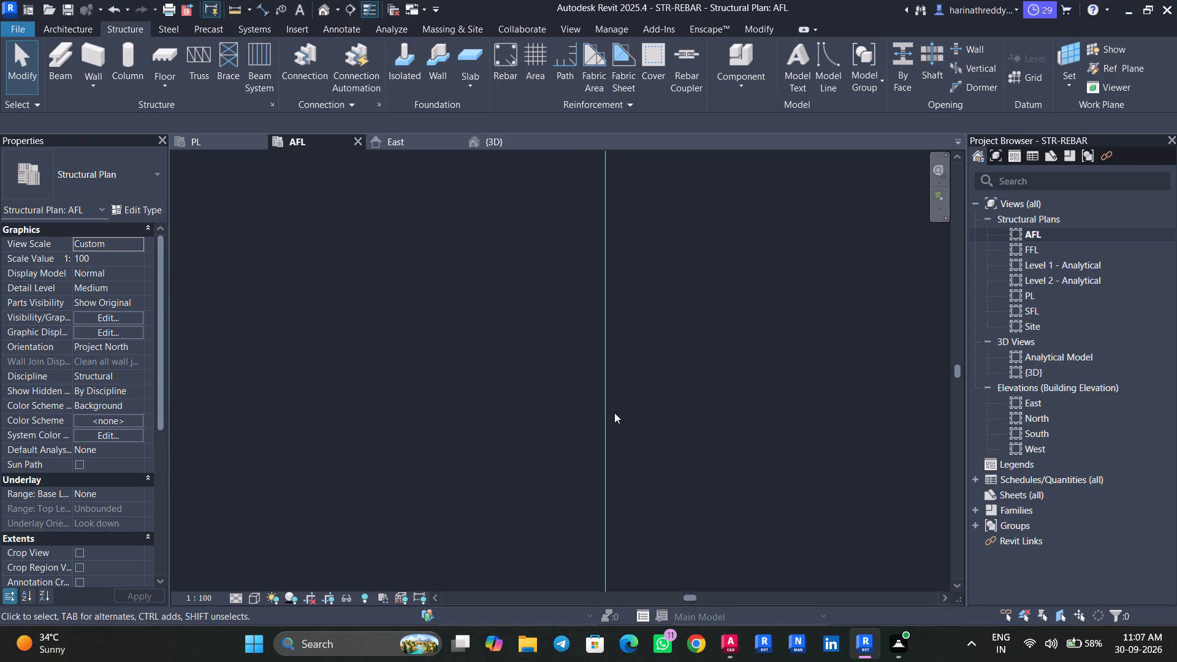
pyautogui.scroll(-15, 614, 413)
pyautogui.scroll(1, 617, 411)
pyautogui.scroll(-20, 617, 412)
pyautogui.scroll(-6, 617, 412)
pyautogui.scroll(1, 621, 414)
pyautogui.scroll(-1, 621, 414)
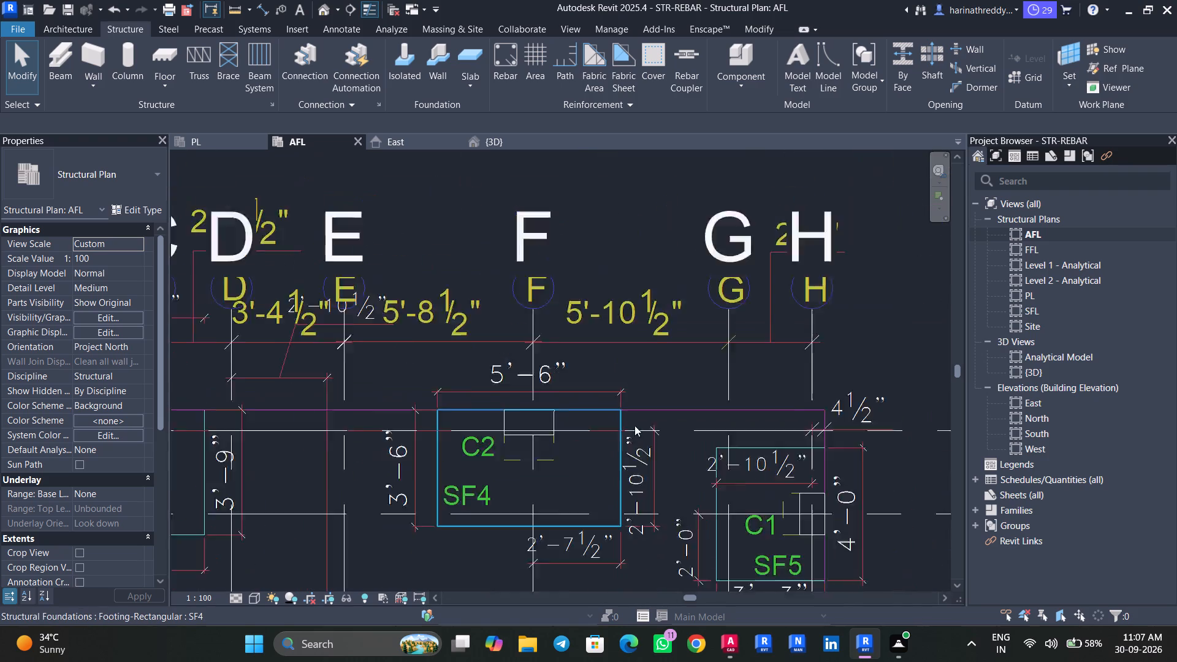
pyautogui.scroll(1, 710, 454)
pyautogui.moveTo(707, 452); pyautogui.dragTo(681, 409, button='middle')
pyautogui.press('Escape')
pyautogui.press('Escape')
pyautogui.scroll(8, 674, 490)
pyautogui.scroll(-1, 633, 493)
pyautogui.scroll(6, 638, 492)
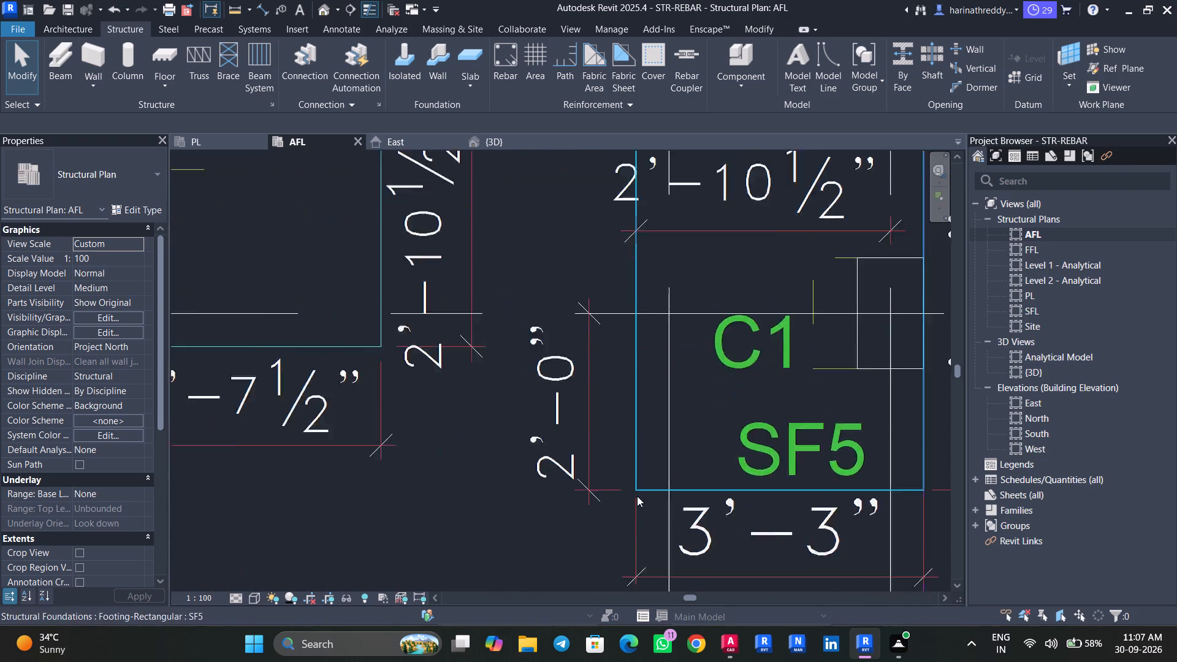
pyautogui.scroll(20, 637, 496)
pyautogui.scroll(2, 637, 496)
pyautogui.scroll(5, 497, 527)
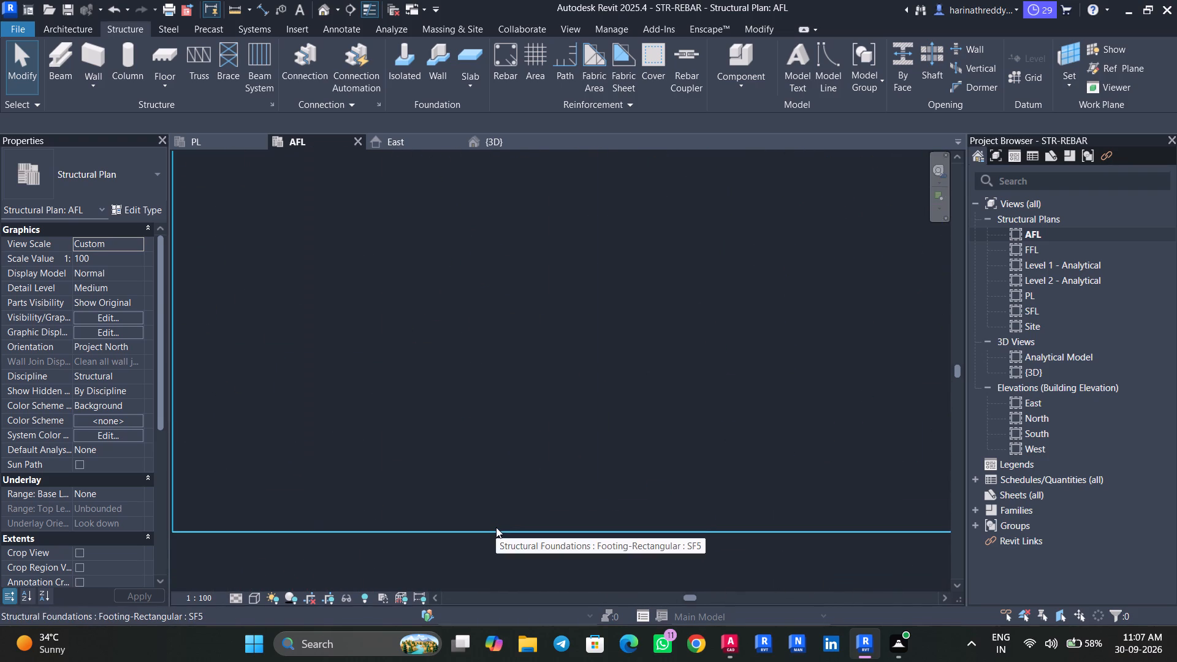
pyautogui.scroll(1, 397, 534)
pyautogui.moveTo(397, 534); pyautogui.dragTo(556, 511, button='middle')
pyautogui.scroll(-14, 562, 508)
pyautogui.scroll(1, 568, 503)
pyautogui.scroll(-4, 568, 503)
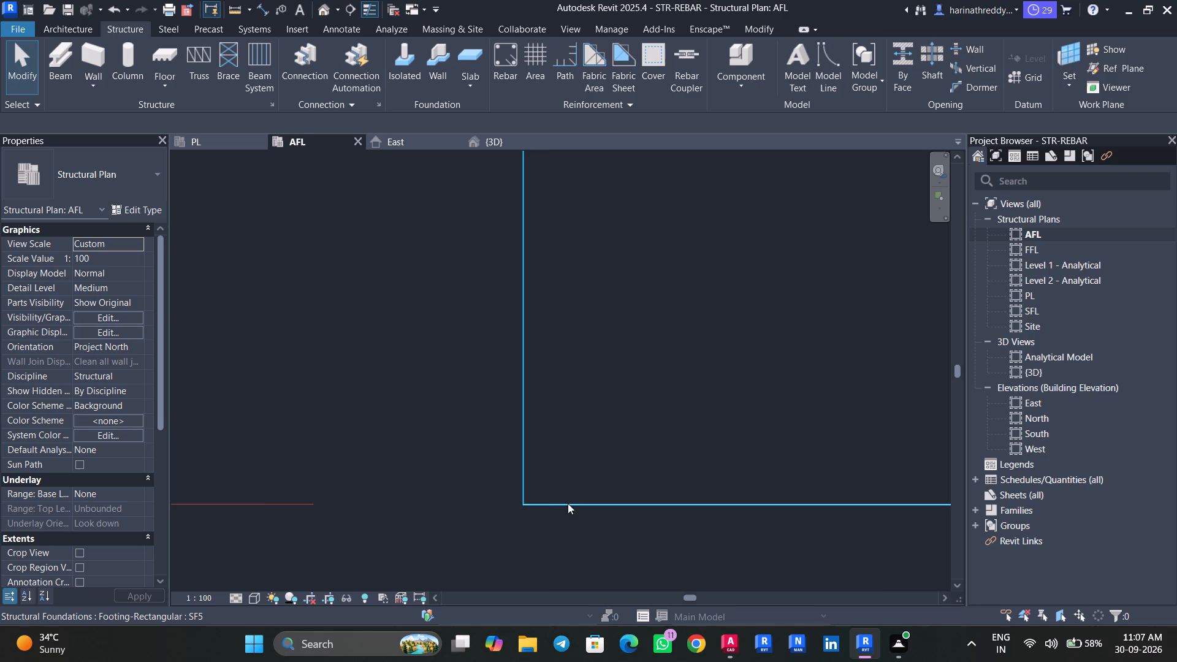
pyautogui.scroll(-20, 568, 503)
pyautogui.scroll(-7, 568, 503)
# Examine up close how the SF4 footing and C1 column near grid A-5 fit the drawing.
pyautogui.moveTo(505, 536); pyautogui.dragTo(683, 435, button='middle')
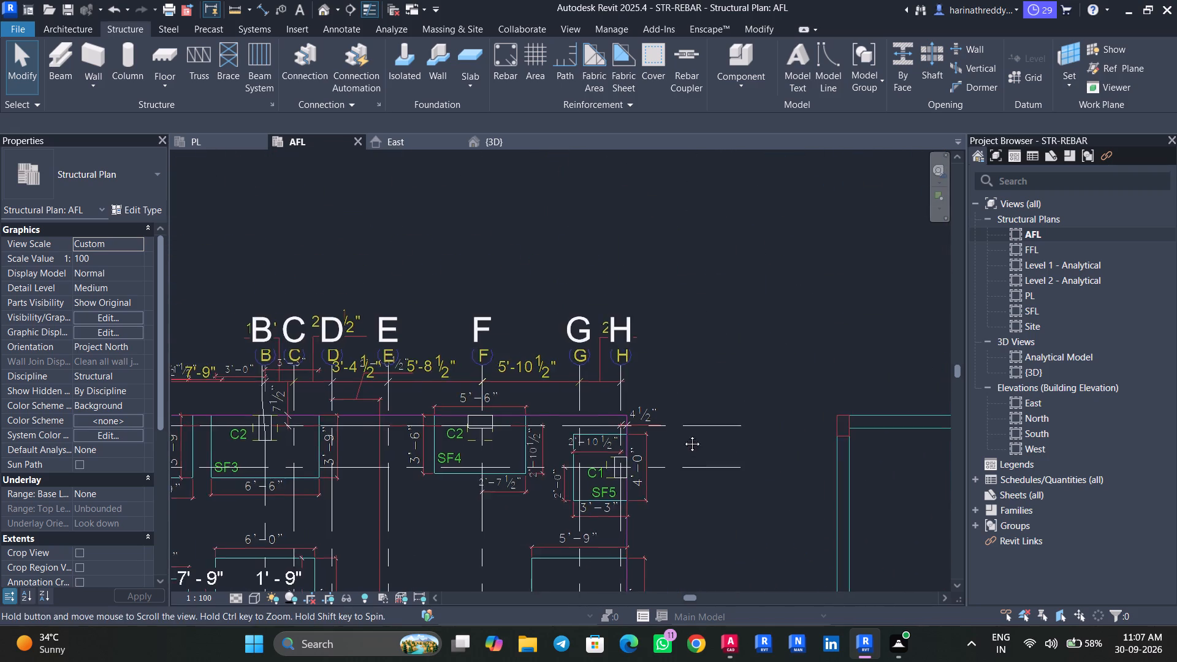
pyautogui.moveTo(683, 435); pyautogui.dragTo(681, 436, button='middle')
pyautogui.moveTo(533, 495); pyautogui.dragTo(649, 428, button='middle')
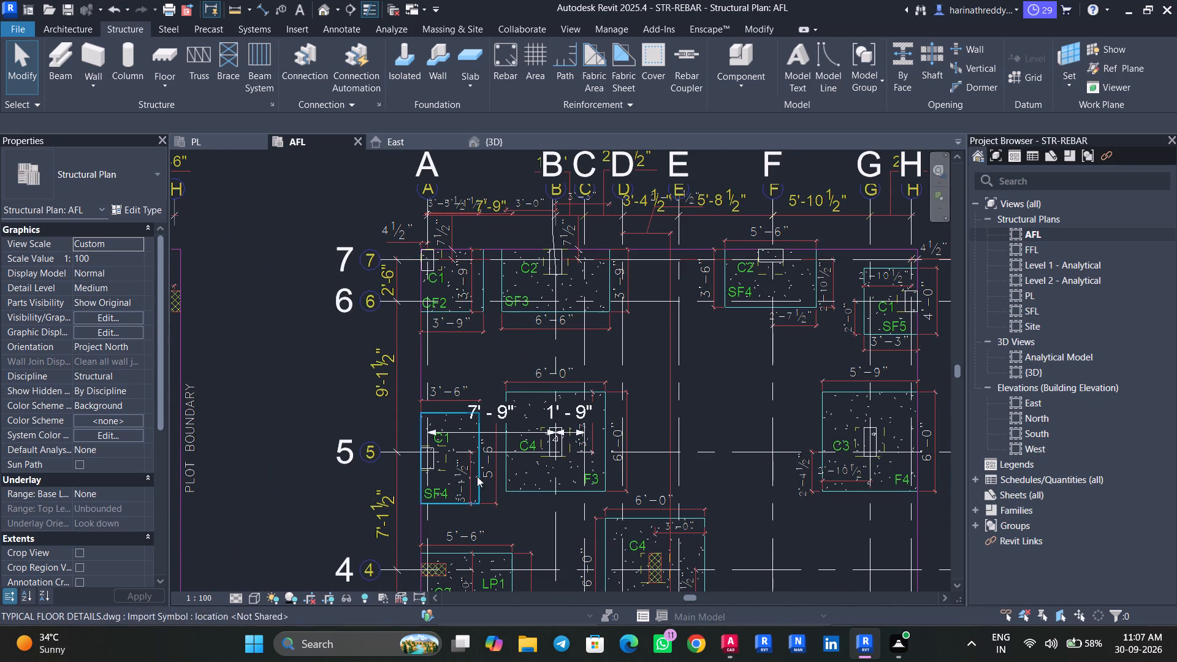
pyautogui.scroll(14, 431, 467)
pyautogui.scroll(-1, 517, 492)
pyautogui.scroll(9, 522, 492)
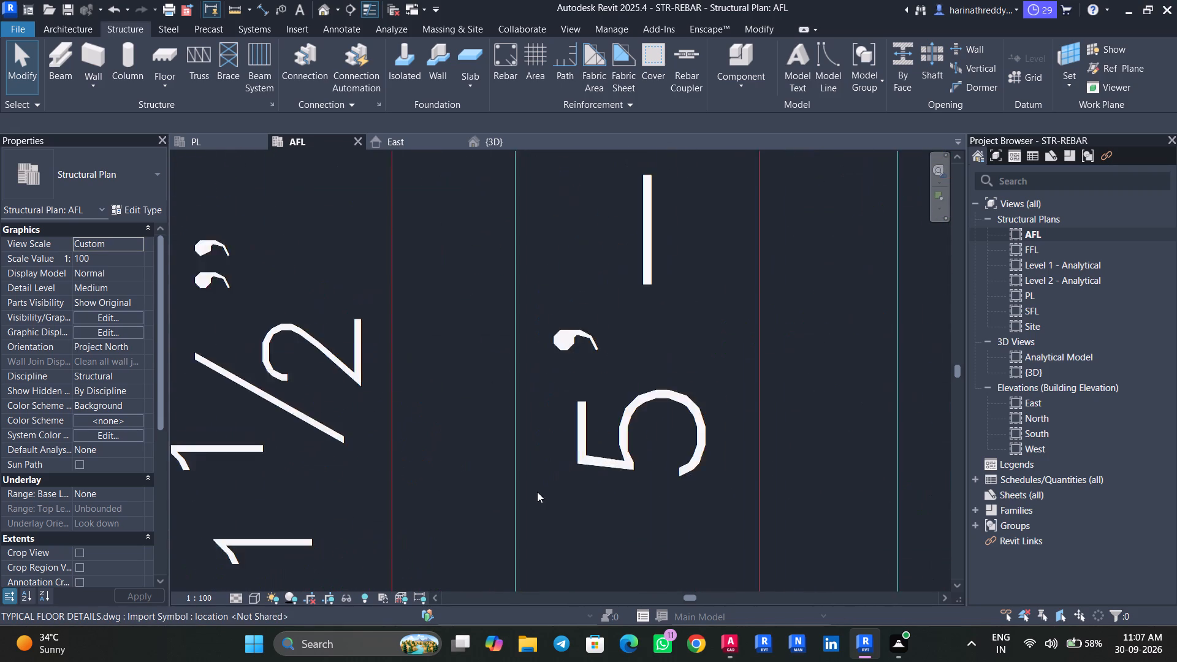
pyautogui.scroll(2, 537, 492)
pyautogui.scroll(-13, 531, 489)
pyautogui.moveTo(545, 380); pyautogui.dragTo(691, 428, button='middle')
pyautogui.scroll(2, 571, 378)
pyautogui.scroll(-1, 578, 374)
pyautogui.scroll(2, 579, 373)
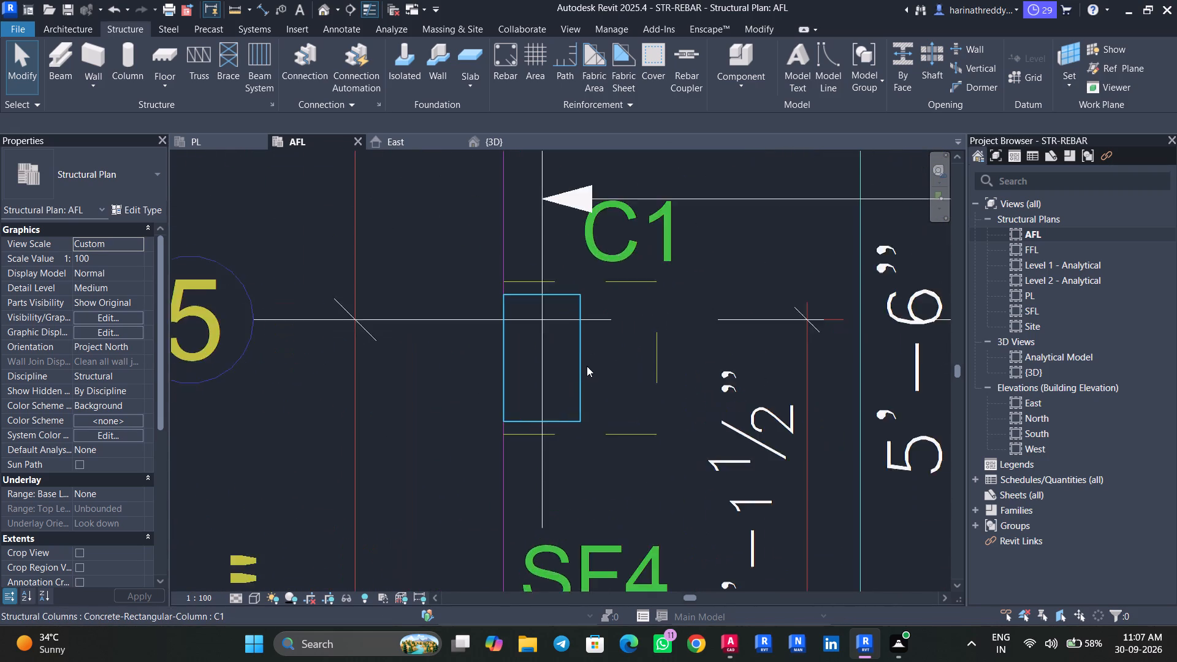
pyautogui.scroll(2, 587, 366)
pyautogui.scroll(-1, 587, 366)
pyautogui.scroll(20, 587, 366)
pyautogui.scroll(8, 587, 366)
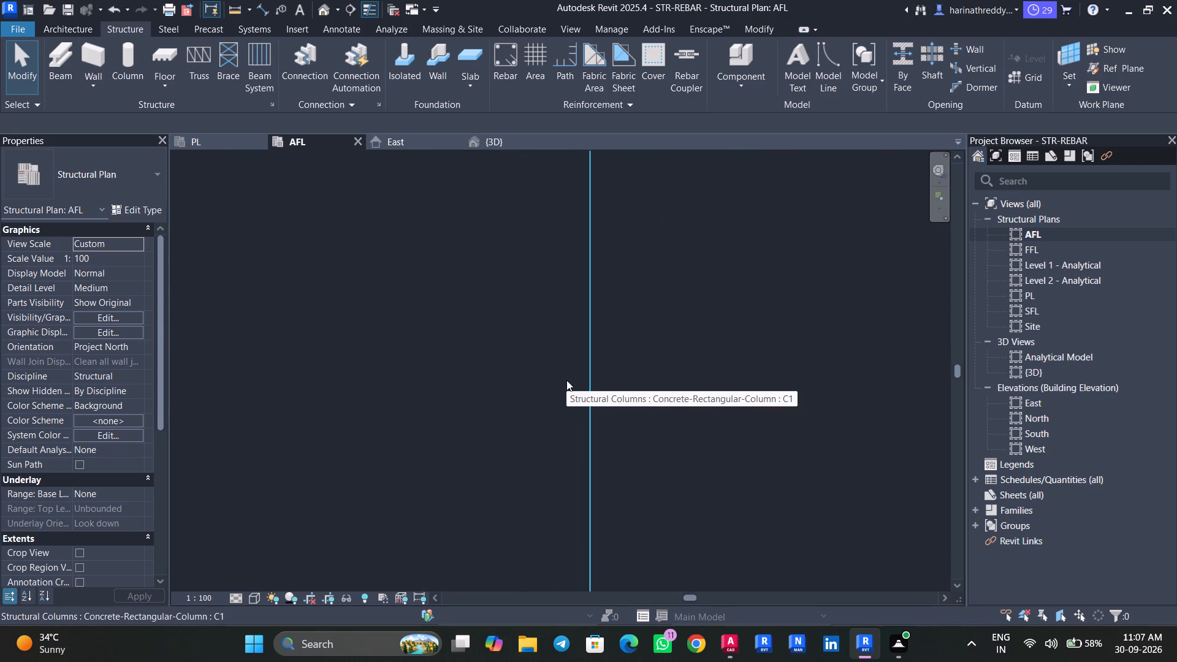
pyautogui.scroll(-9, 566, 380)
pyautogui.scroll(1, 566, 380)
pyautogui.scroll(-6, 566, 380)
pyautogui.scroll(1, 566, 380)
pyautogui.scroll(-7, 566, 380)
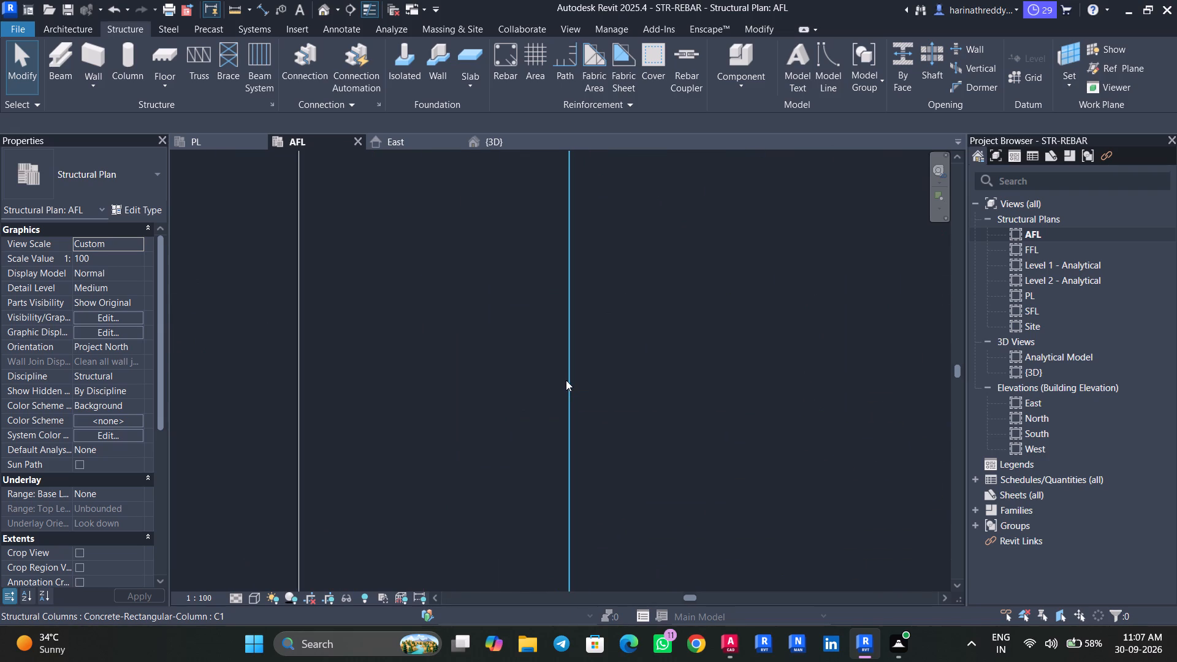
pyautogui.scroll(-17, 566, 380)
# Examine up close how the C4 column and F3 footing at grid B-5 fit the drawing.
pyautogui.moveTo(741, 436); pyautogui.dragTo(547, 487, button='middle')
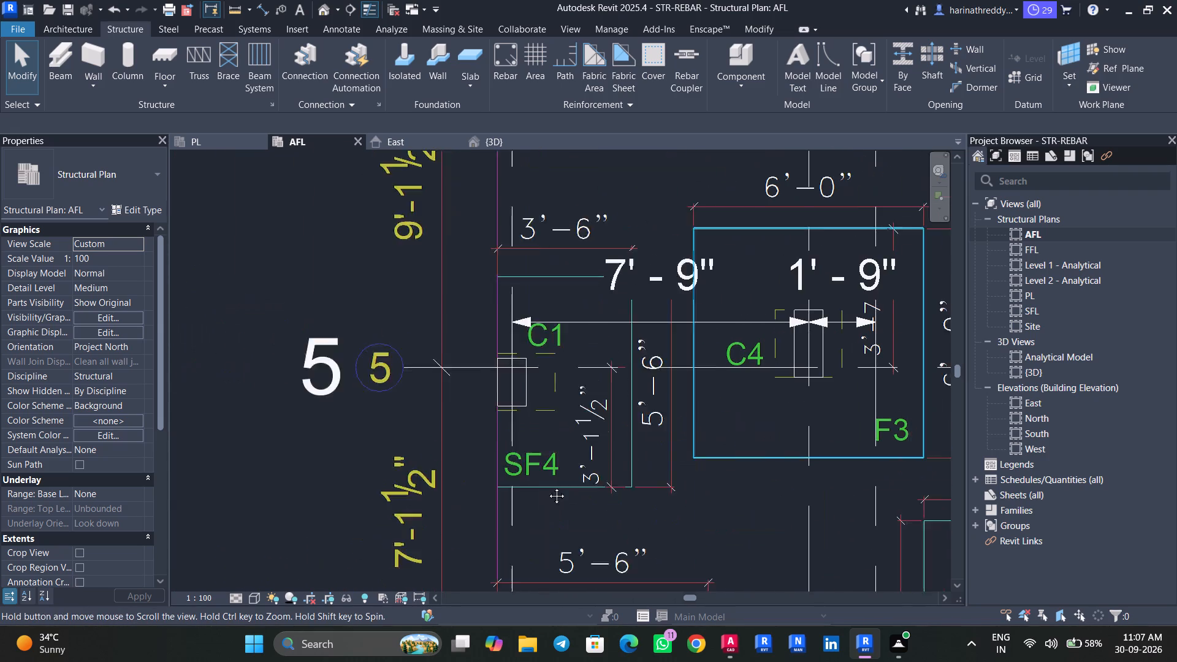
pyautogui.moveTo(547, 487); pyautogui.dragTo(535, 492, button='middle')
pyautogui.scroll(16, 689, 384)
pyautogui.click(611, 413)
pyautogui.scroll(3, 645, 422)
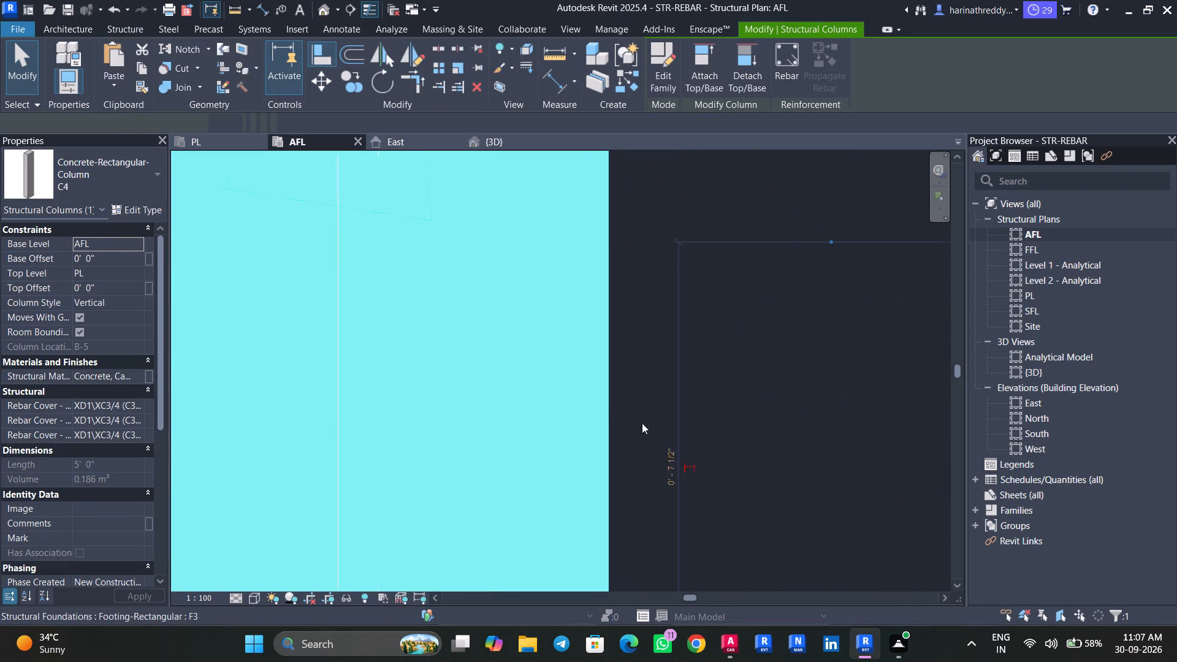
pyautogui.scroll(20, 642, 423)
pyautogui.scroll(5, 642, 423)
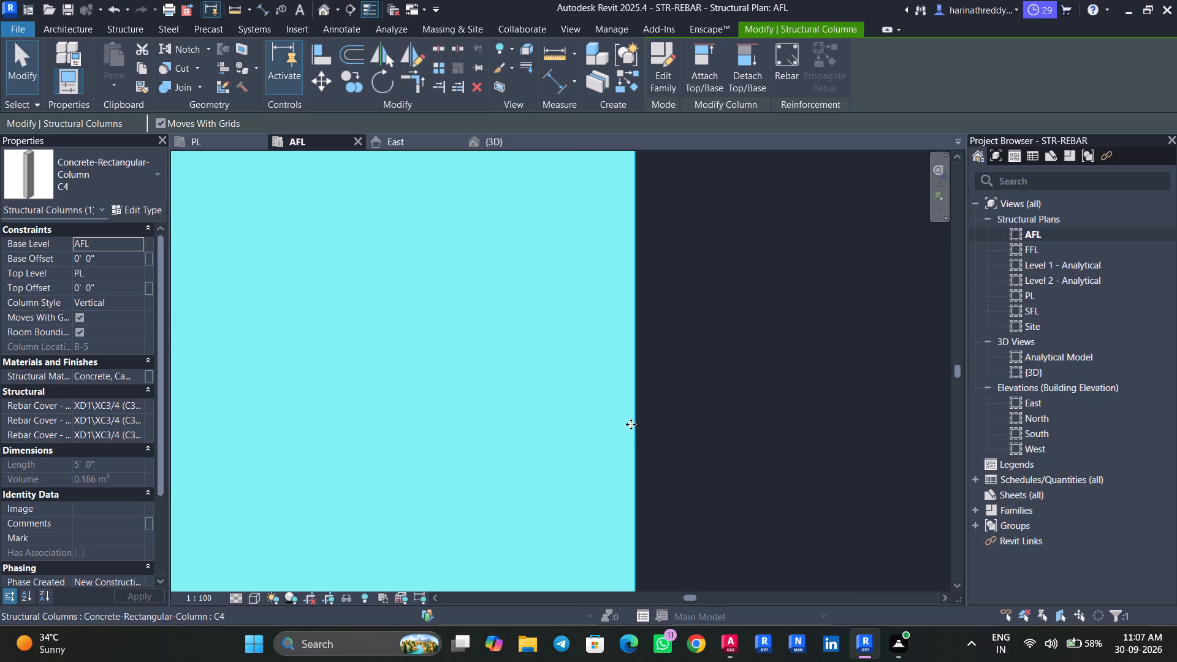
pyautogui.press('Escape')
pyautogui.press('Escape')
pyautogui.press('Escape')
pyautogui.scroll(-18, 631, 424)
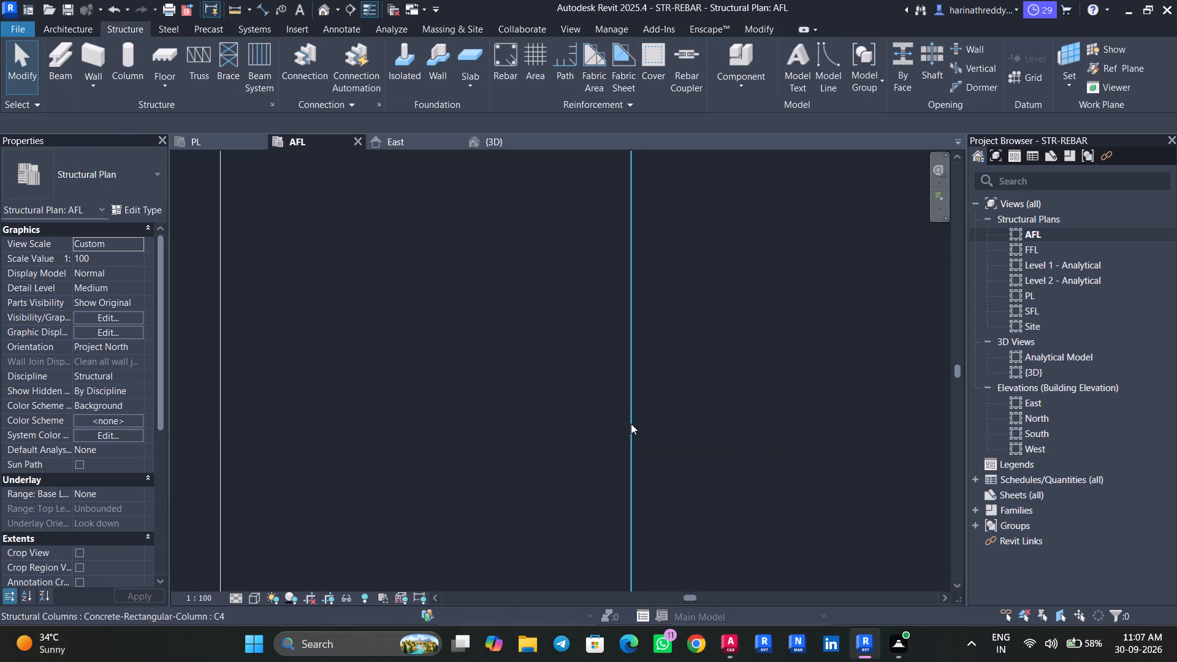
pyautogui.scroll(-20, 631, 424)
pyautogui.scroll(-3, 631, 424)
pyautogui.moveTo(766, 436); pyautogui.dragTo(761, 435, button='middle')
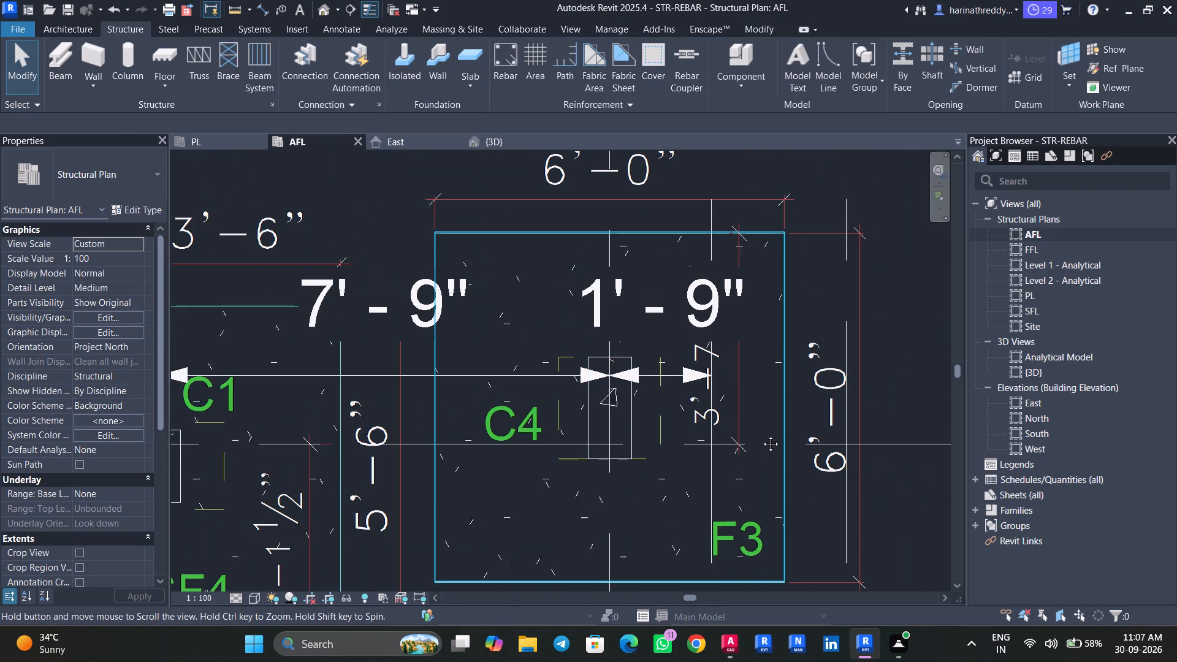
pyautogui.moveTo(761, 435); pyautogui.dragTo(503, 438, button='middle')
pyautogui.scroll(1, 503, 438)
pyautogui.moveTo(662, 427); pyautogui.dragTo(459, 431, button='middle')
pyautogui.moveTo(682, 436); pyautogui.dragTo(390, 436, button='middle')
pyautogui.scroll(-6, 526, 420)
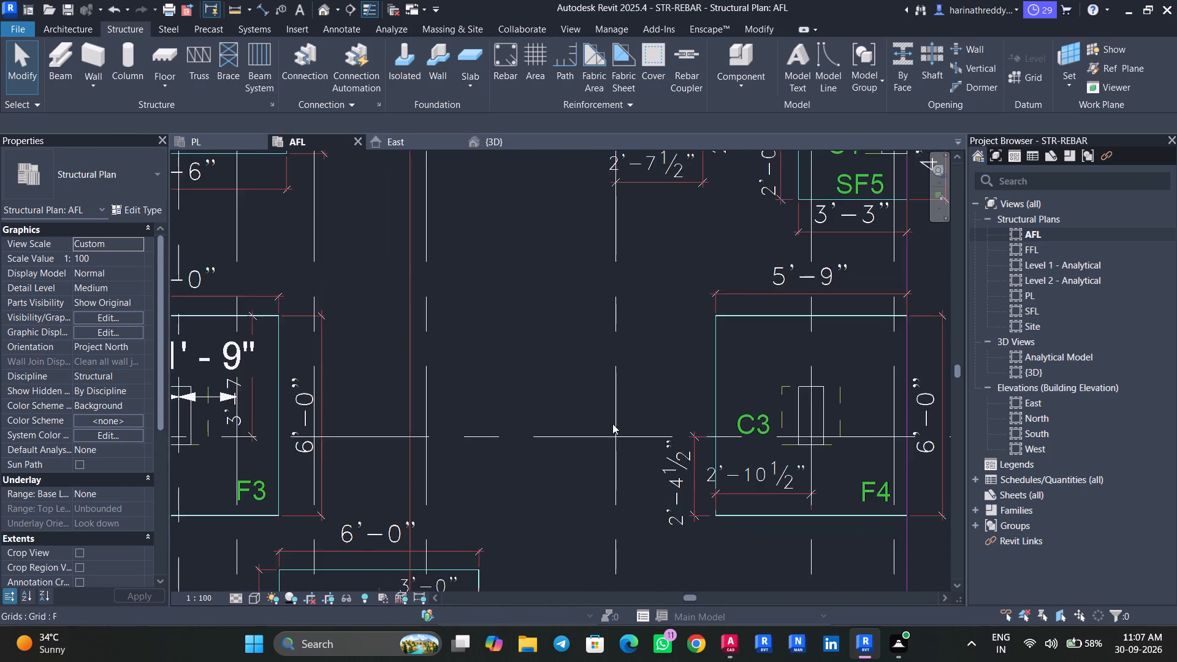
# Check the position of the C3 column at grid G-5 against the drawing.
pyautogui.moveTo(690, 425); pyautogui.dragTo(492, 466, button='middle')
pyautogui.scroll(3, 644, 434)
pyautogui.scroll(-1, 636, 436)
pyautogui.scroll(9, 631, 436)
pyautogui.click(558, 445)
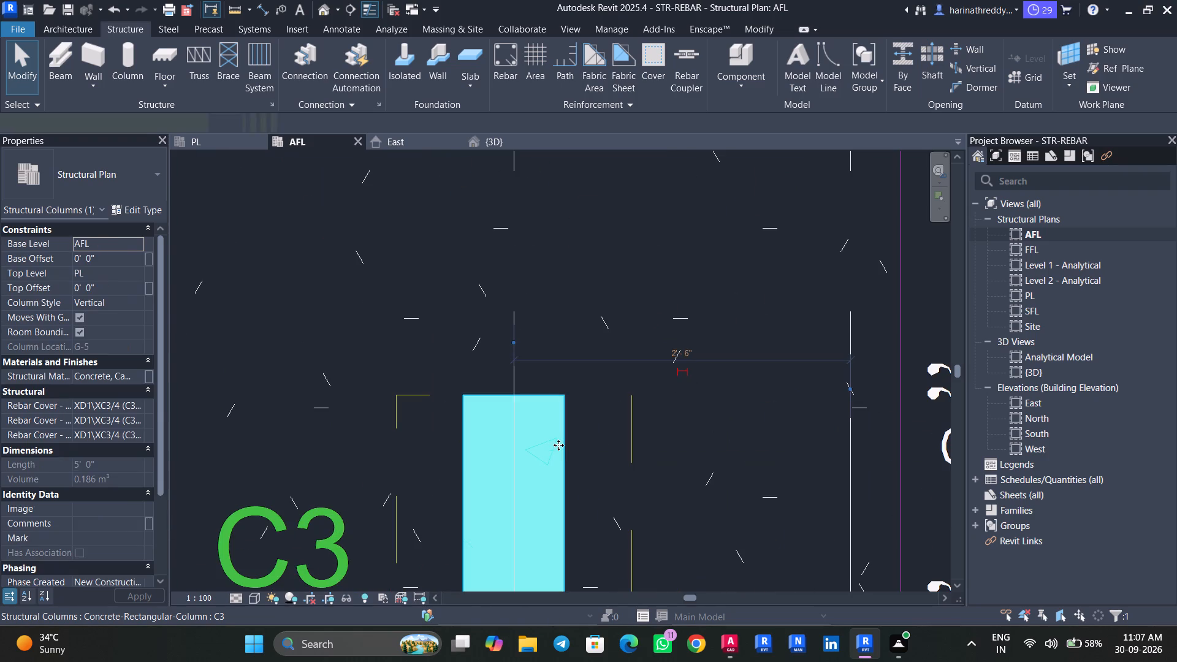
pyautogui.press('Escape')
pyautogui.press('Escape')
pyautogui.scroll(-7, 569, 433)
# Align the upper edge of the F4 footing under C3 with the drawing outline.
pyautogui.scroll(2, 462, 294)
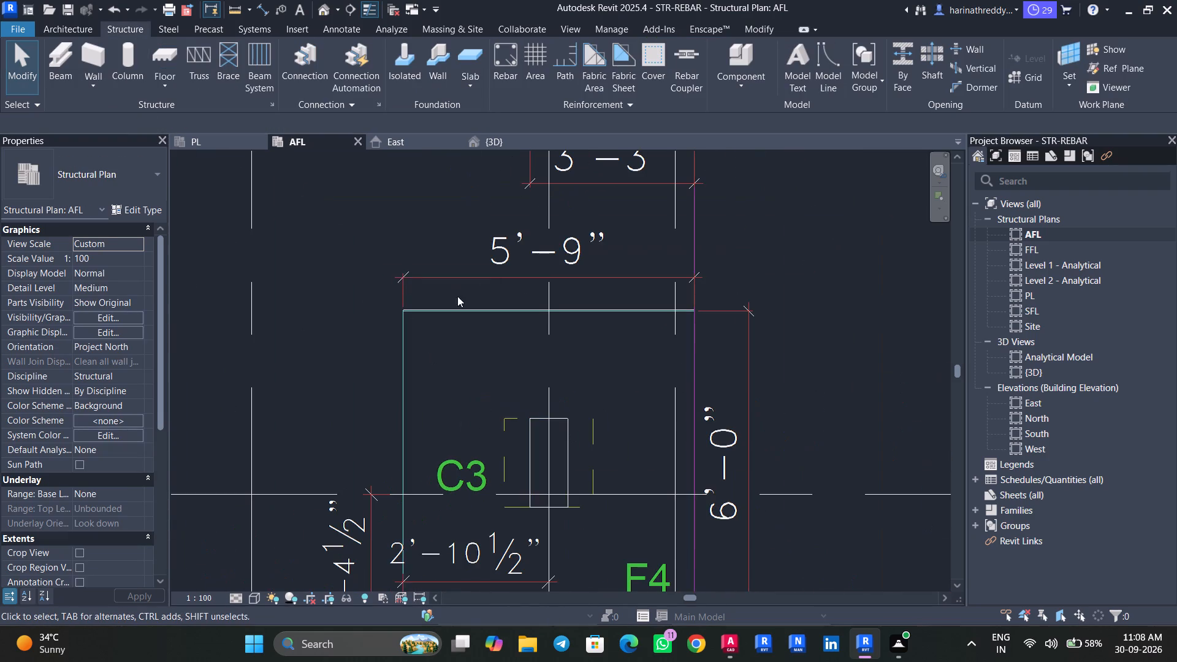
pyautogui.scroll(8, 457, 296)
pyautogui.write('AL')
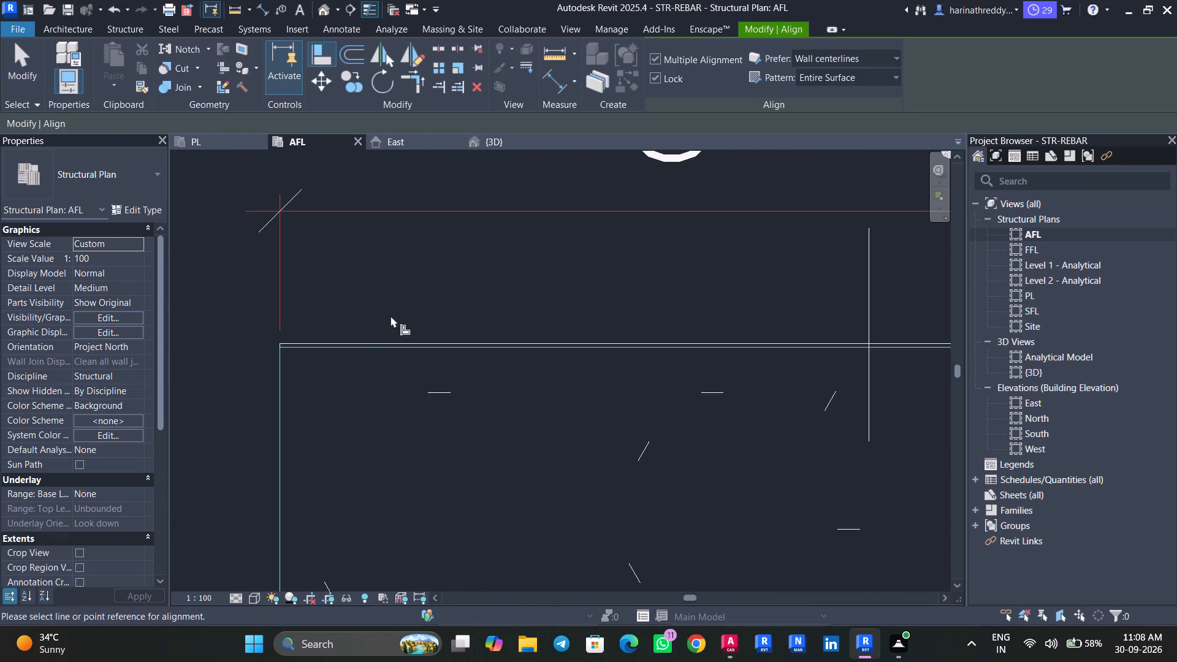
pyautogui.scroll(5, 343, 346)
pyautogui.click(338, 352)
pyautogui.click(349, 340)
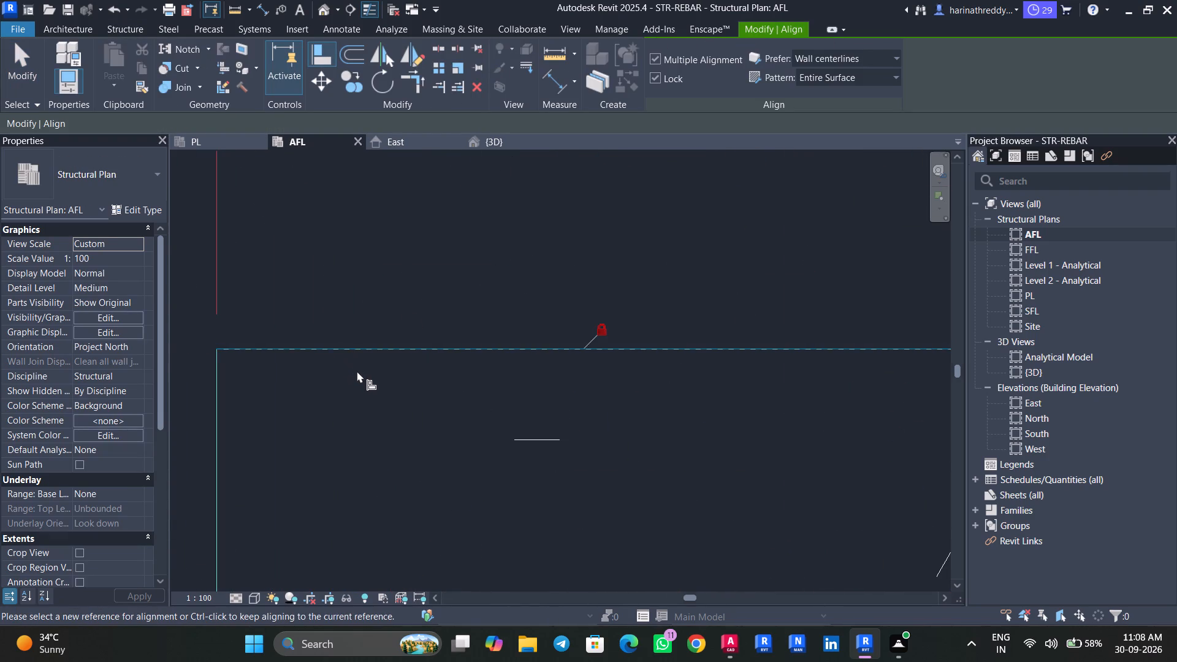
pyautogui.scroll(-13, 357, 371)
pyautogui.scroll(11, 320, 411)
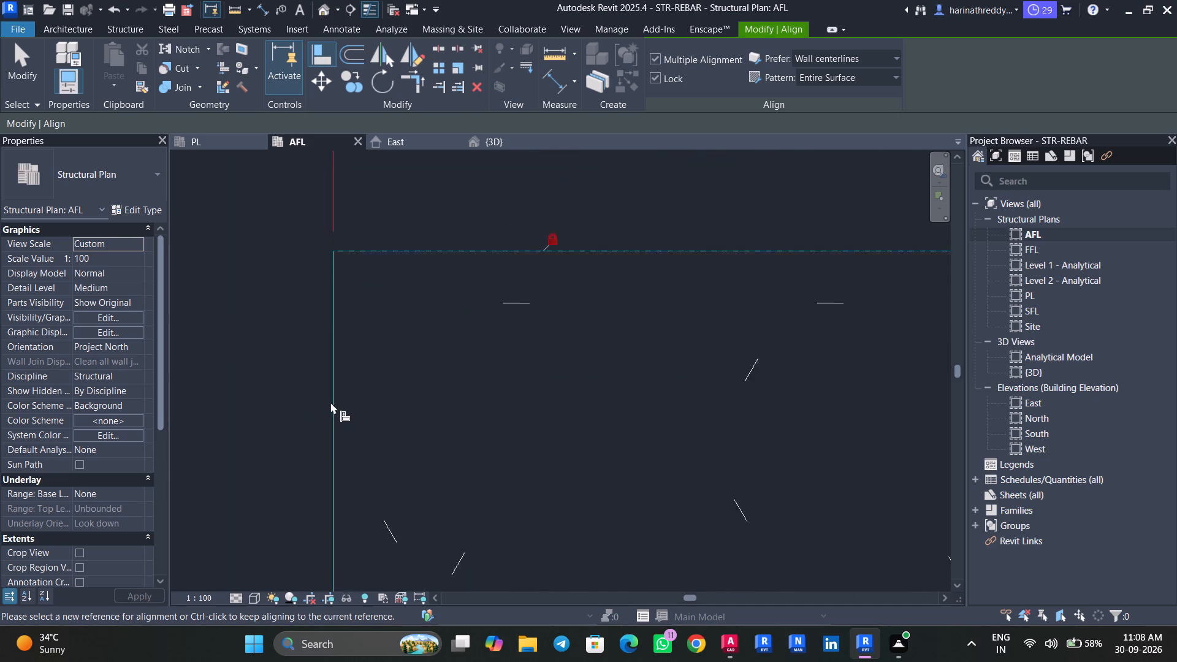
pyautogui.scroll(17, 330, 402)
pyautogui.press('Escape')
pyautogui.press('Escape')
# Align the upper edge of the F3 footing under C4 with the drawing outline.
pyautogui.scroll(-4, 332, 400)
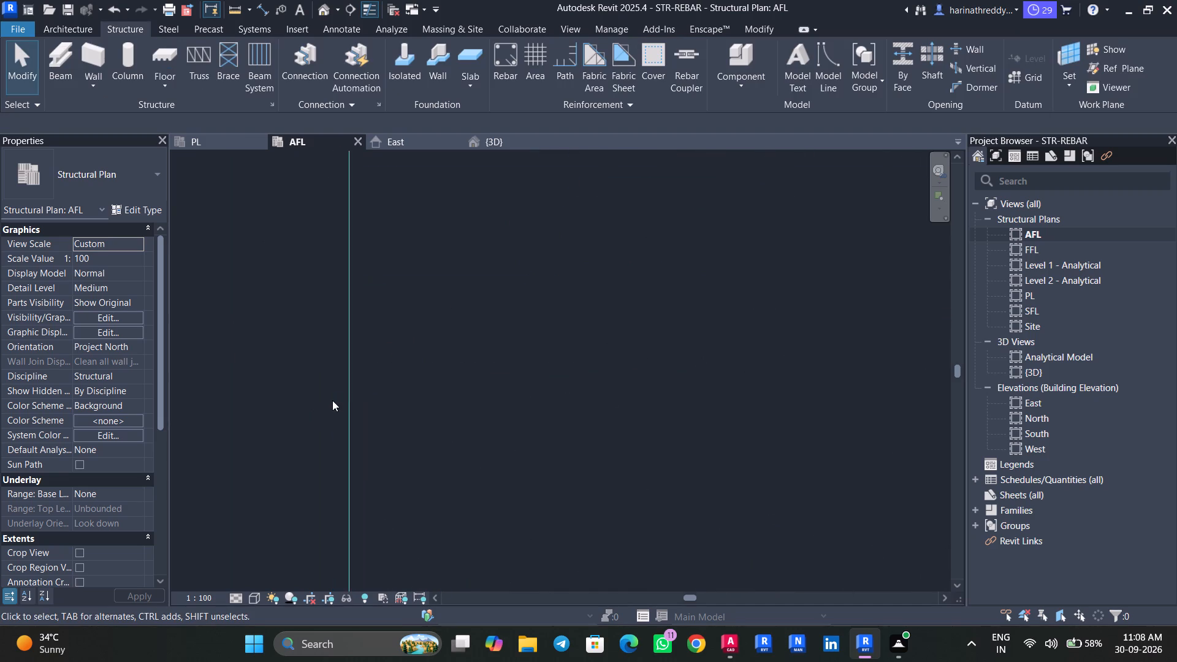
pyautogui.scroll(-20, 332, 400)
pyautogui.scroll(-7, 332, 400)
pyautogui.moveTo(339, 423); pyautogui.dragTo(514, 367, button='middle')
pyautogui.scroll(1, 375, 404)
pyautogui.moveTo(379, 404); pyautogui.dragTo(622, 406, button='middle')
pyautogui.scroll(-1, 623, 406)
pyautogui.moveTo(326, 419); pyautogui.dragTo(554, 422, button='middle')
pyautogui.scroll(9, 286, 305)
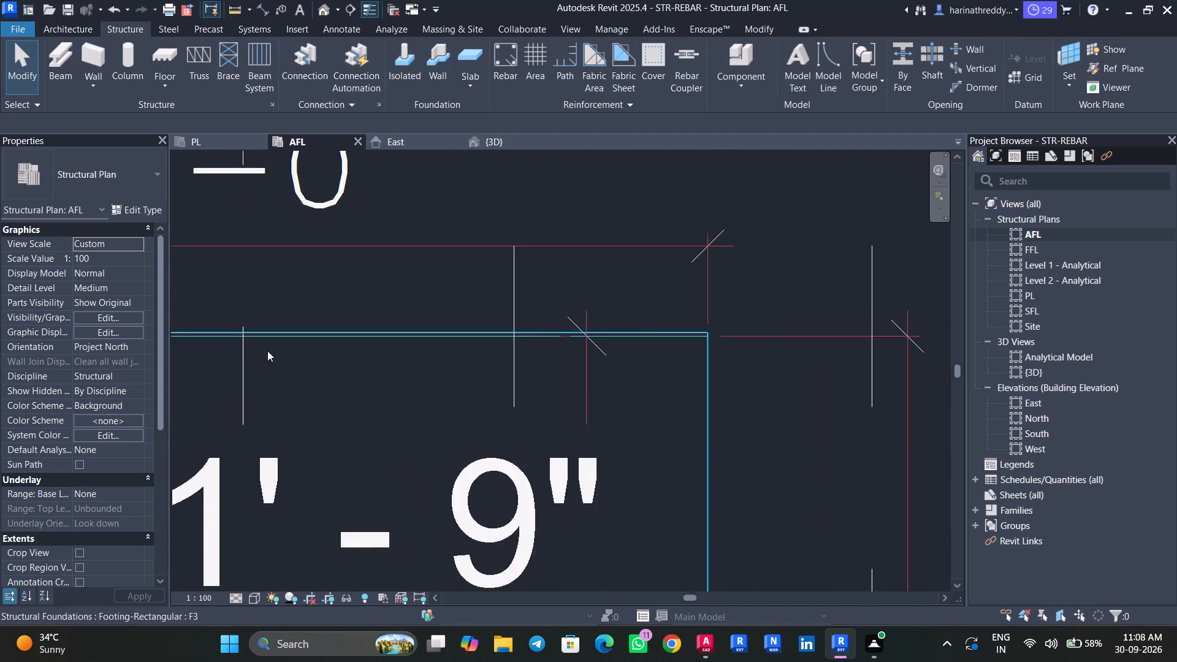
pyautogui.moveTo(275, 365); pyautogui.dragTo(383, 420, button='middle')
pyautogui.scroll(5, 370, 418)
pyautogui.write('AL')
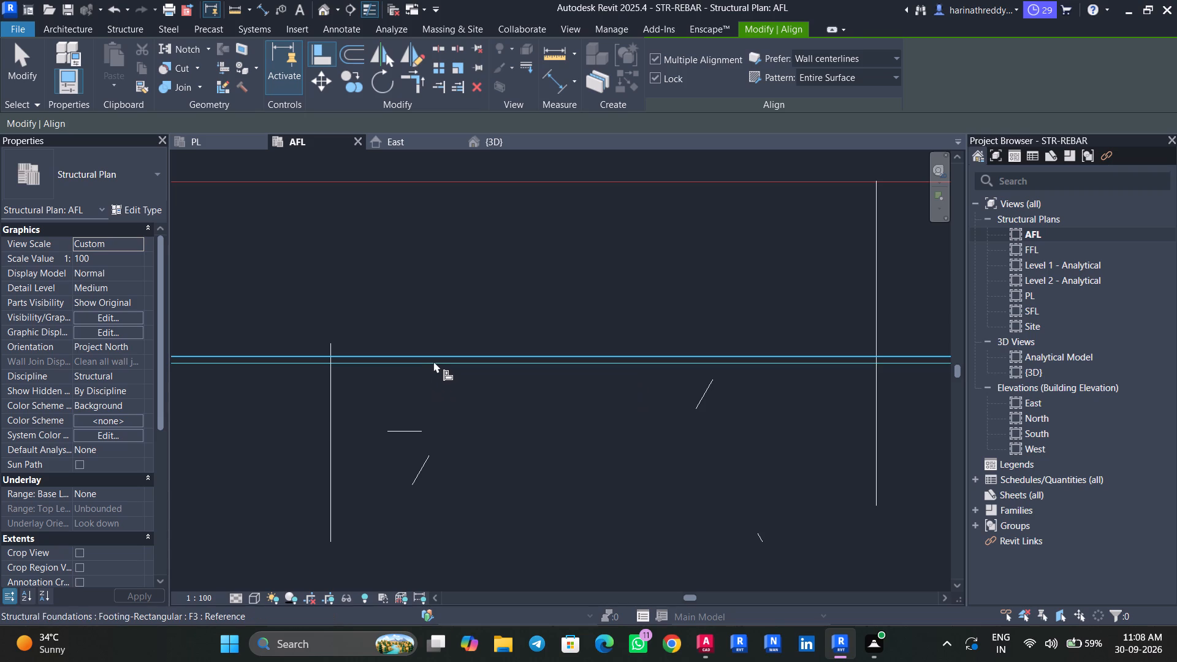
pyautogui.click(508, 367)
pyautogui.click(512, 357)
pyautogui.scroll(-14, 507, 403)
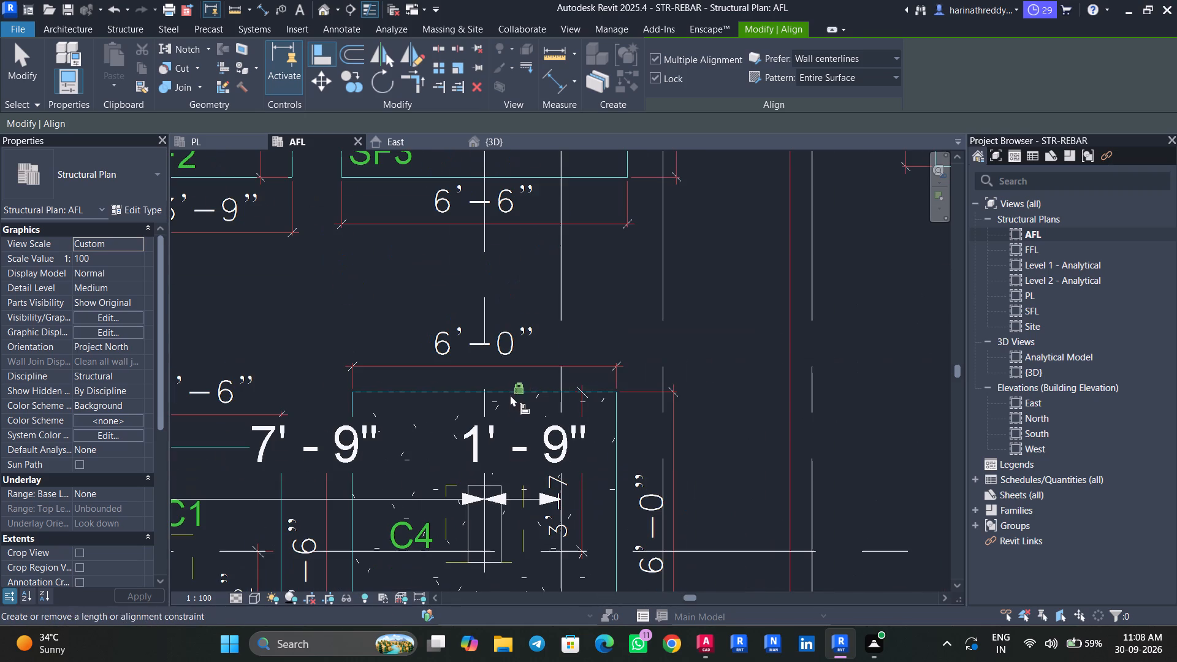
pyautogui.press('Escape')
pyautogui.press('Escape')
# Examine up close whether the upper edge of the SF4 footing under C1 at grid A-5 matches the drawing outline.
pyautogui.moveTo(230, 486); pyautogui.dragTo(506, 479, button='middle')
pyautogui.scroll(8, 416, 444)
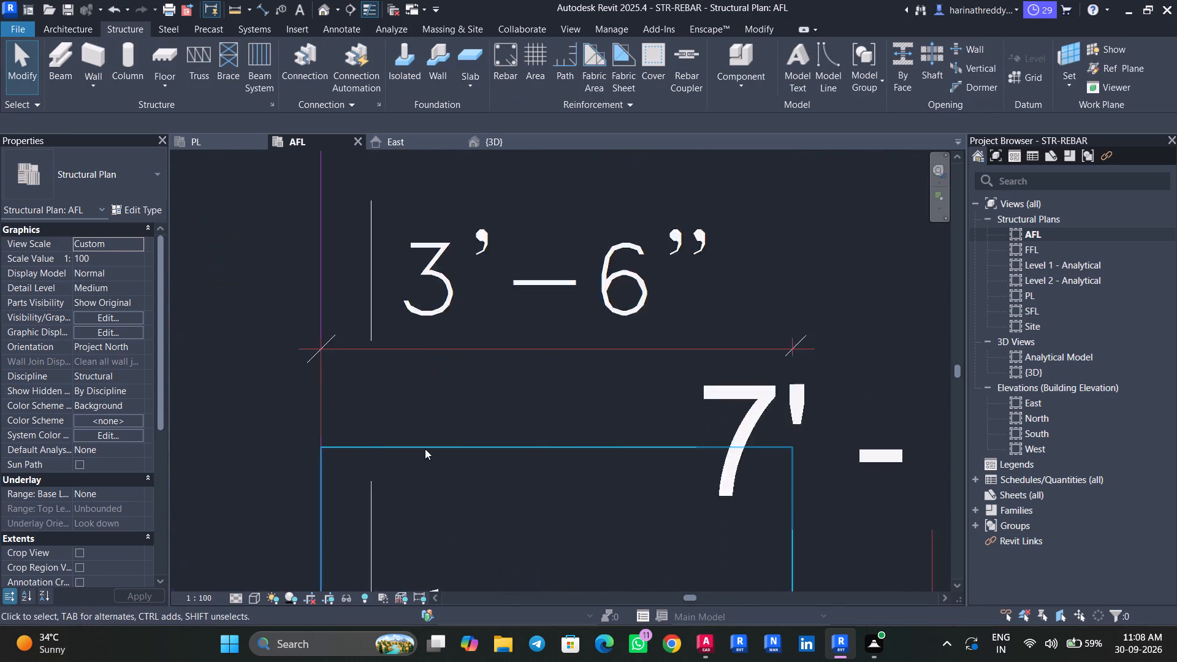
pyautogui.scroll(13, 425, 449)
pyautogui.scroll(2, 339, 441)
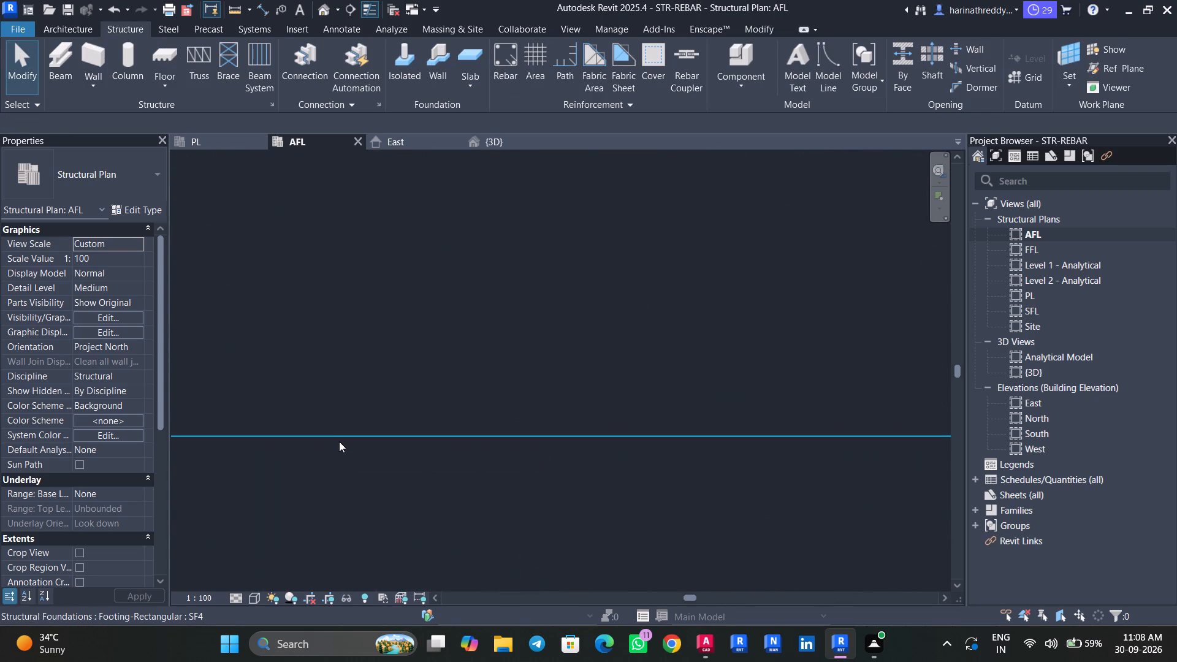
pyautogui.scroll(6, 339, 441)
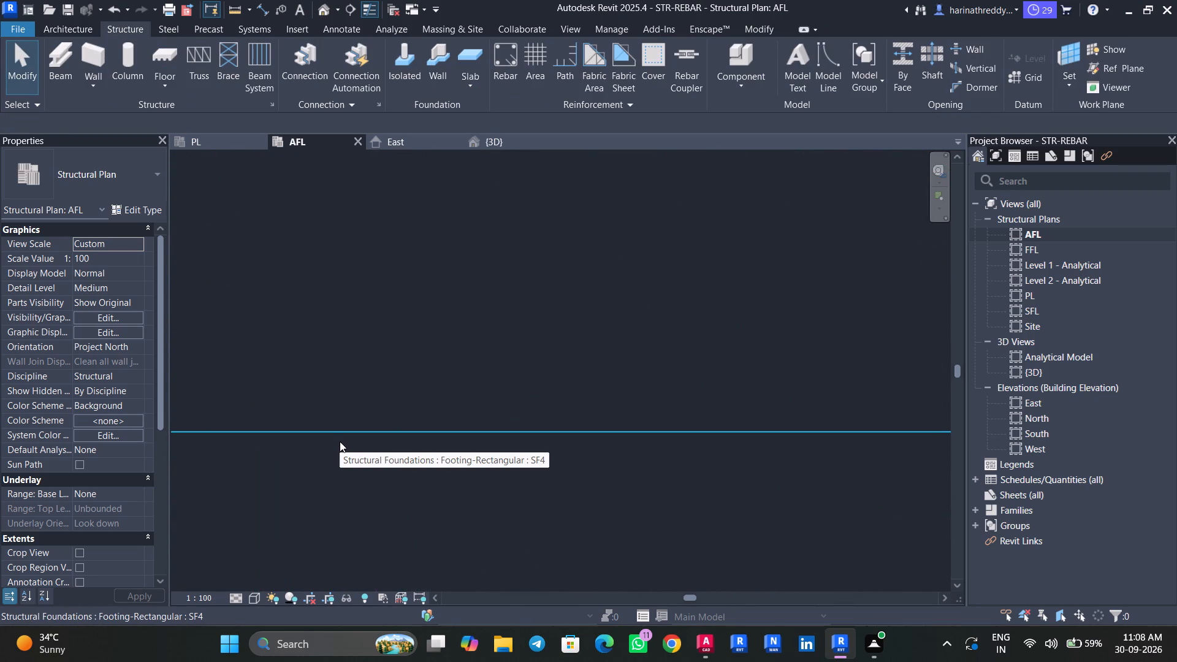
pyautogui.scroll(-6, 340, 441)
pyautogui.scroll(15, 343, 427)
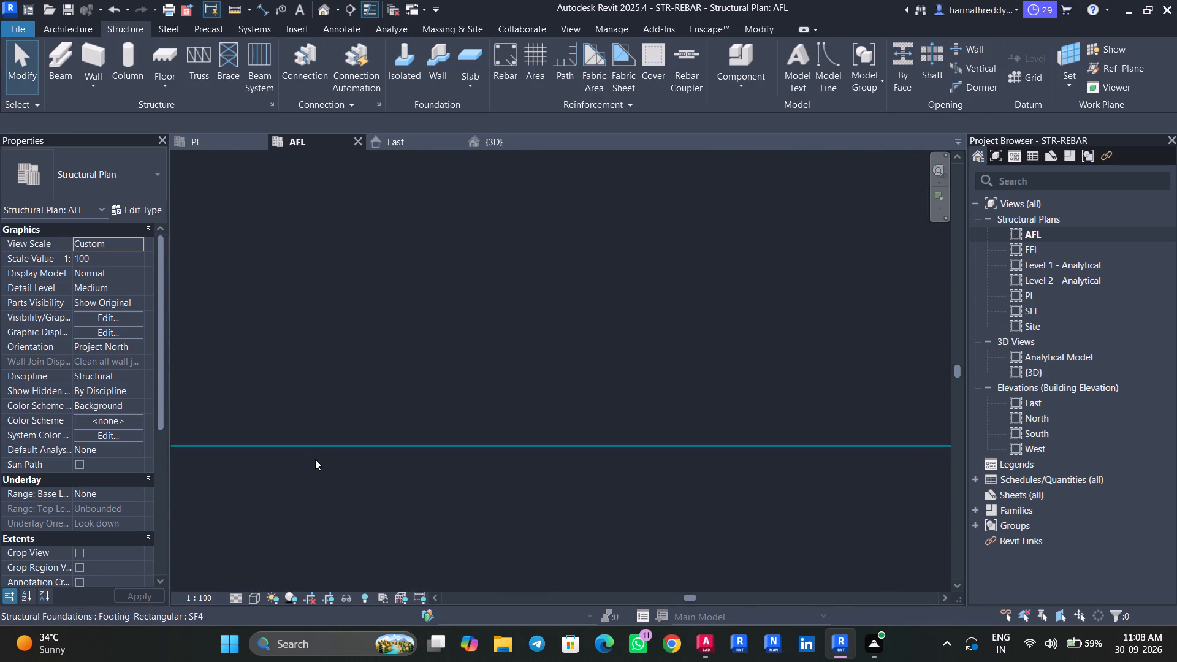
pyautogui.scroll(4, 322, 451)
pyautogui.press('Escape')
pyautogui.press('Escape')
pyautogui.scroll(-7, 338, 461)
pyautogui.scroll(1, 338, 461)
pyautogui.scroll(-12, 338, 461)
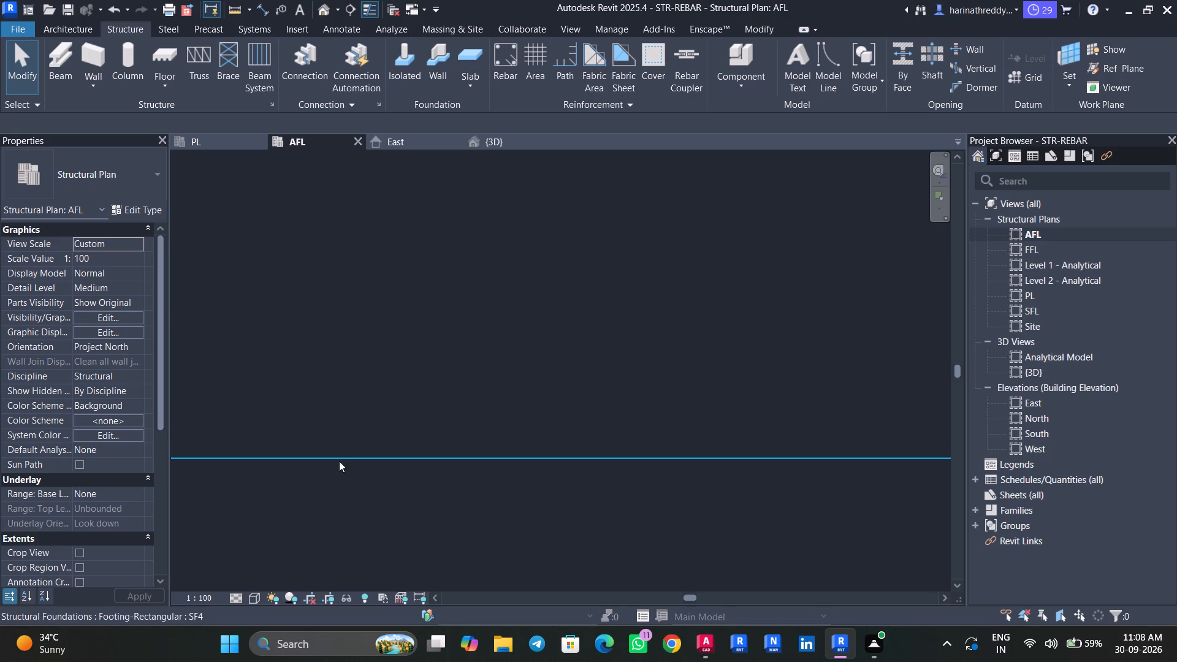
pyautogui.scroll(-20, 339, 461)
pyautogui.scroll(-2, 339, 461)
pyautogui.scroll(1, 340, 457)
pyautogui.moveTo(245, 494); pyautogui.dragTo(461, 441, button='middle')
pyautogui.scroll(-4, 443, 450)
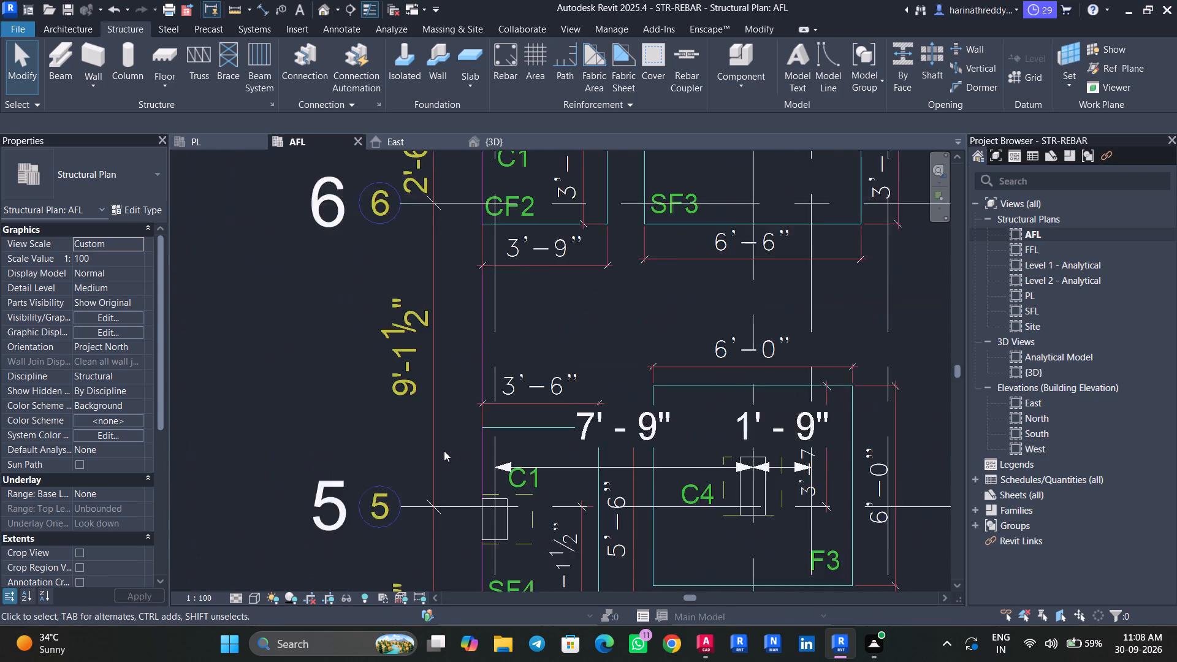
pyautogui.scroll(-5, 444, 451)
# Check the upper edge of the LP1 footing at grid A-4 against the drawing outline.
pyautogui.moveTo(418, 474); pyautogui.dragTo(404, 299, button='middle')
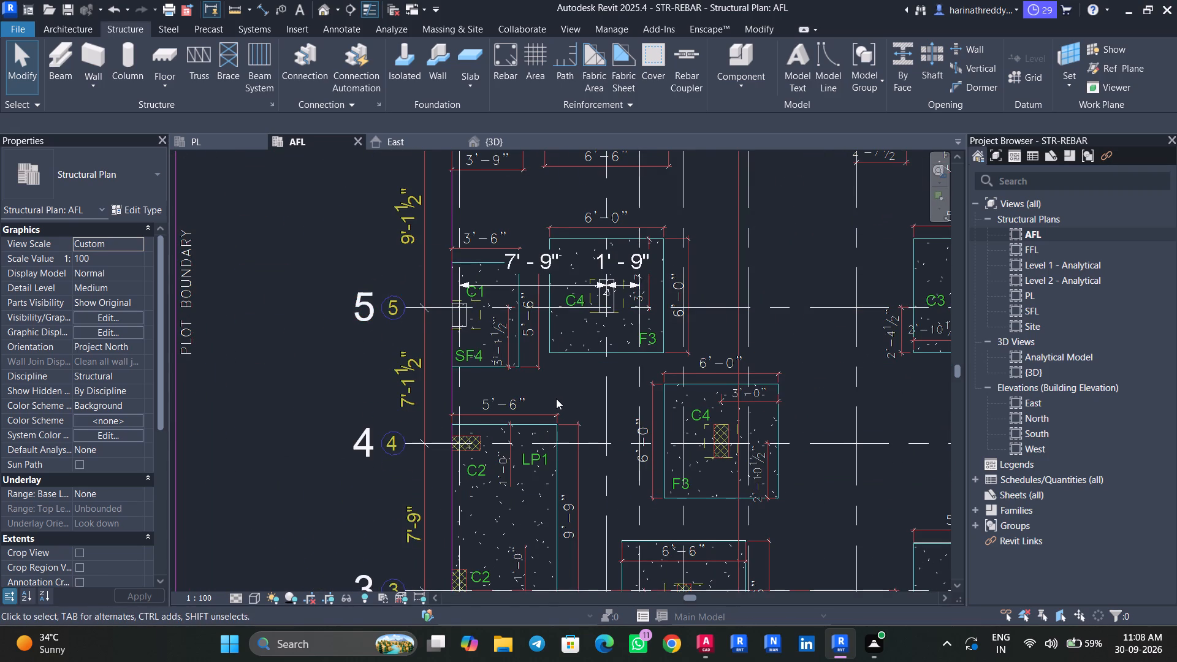
pyautogui.scroll(1, 552, 397)
pyautogui.moveTo(549, 395); pyautogui.dragTo(528, 377, button='middle')
pyautogui.moveTo(570, 400); pyautogui.dragTo(544, 390, button='middle')
pyautogui.scroll(5, 471, 392)
pyautogui.scroll(-1, 471, 403)
pyautogui.scroll(4, 471, 403)
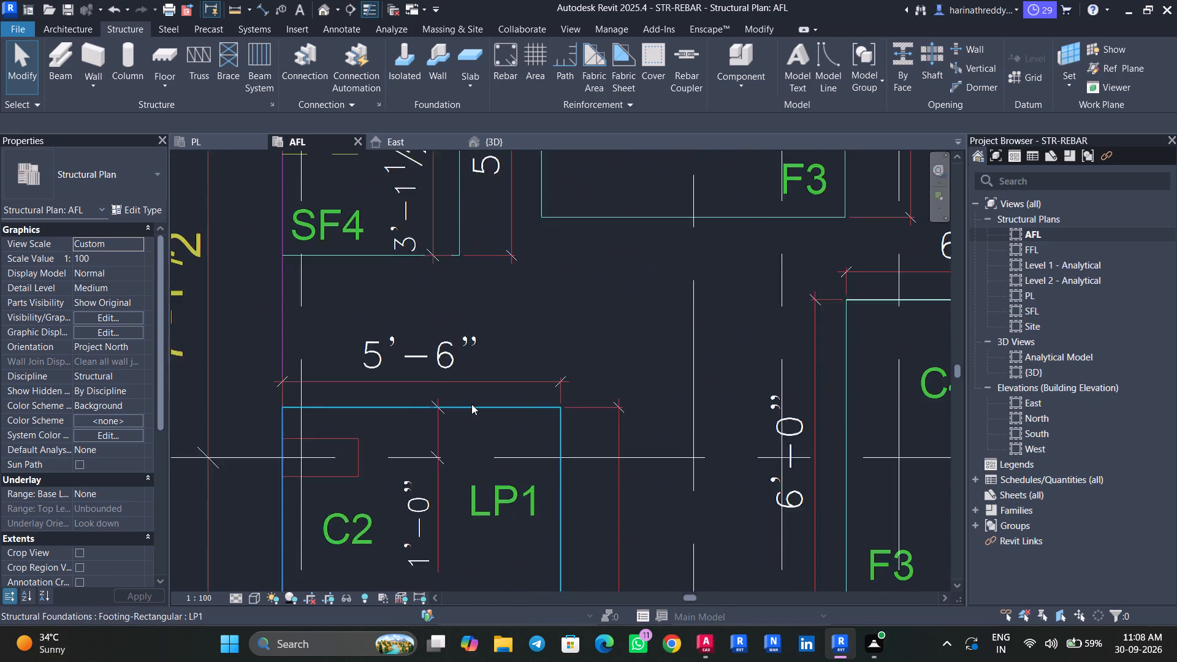
pyautogui.scroll(8, 471, 404)
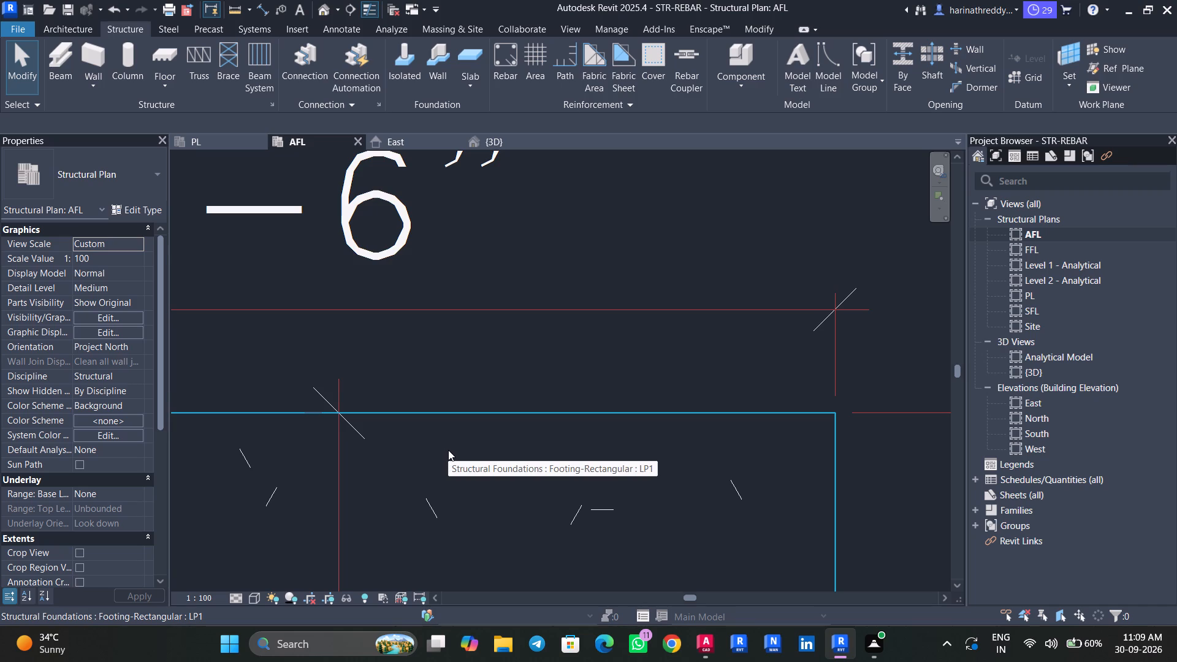
pyautogui.scroll(-17, 502, 427)
pyautogui.press('Escape')
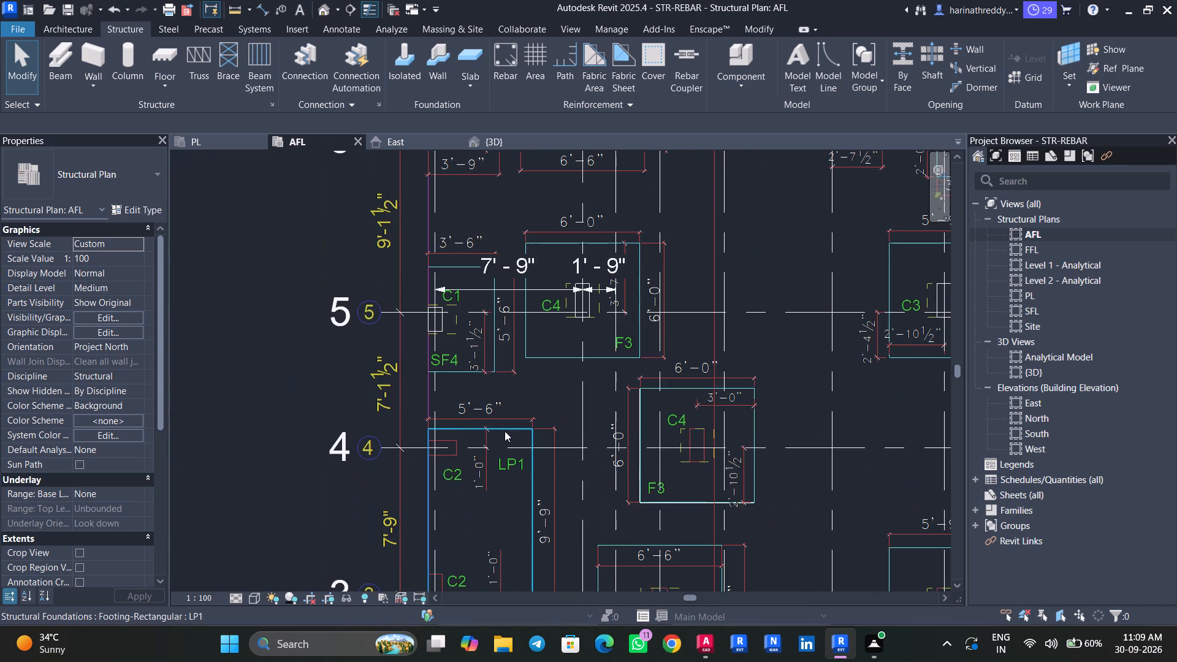
pyautogui.press('Escape')
pyautogui.press('Escape')
# Examine the upper corner of the F4 footing under C3 at grid G-5 against the drawing outline.
pyautogui.moveTo(637, 430); pyautogui.dragTo(511, 495, button='middle')
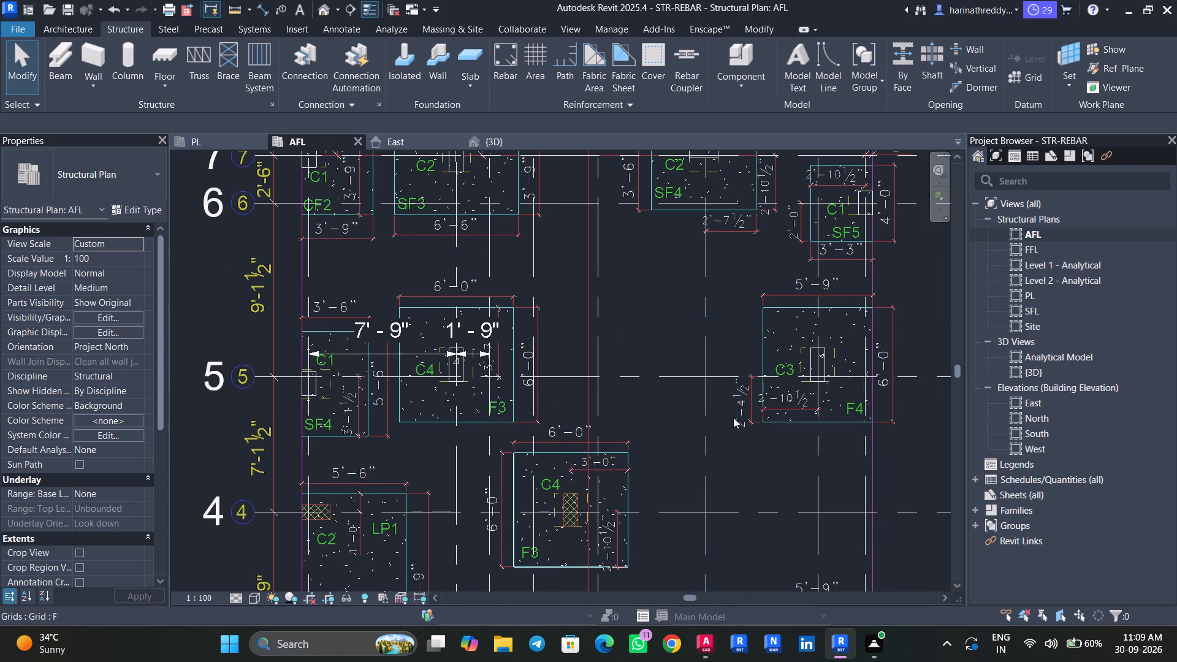
pyautogui.scroll(11, 789, 390)
pyautogui.moveTo(767, 295); pyautogui.dragTo(710, 552, button='middle')
pyautogui.scroll(1, 711, 554)
pyautogui.scroll(10, 465, 363)
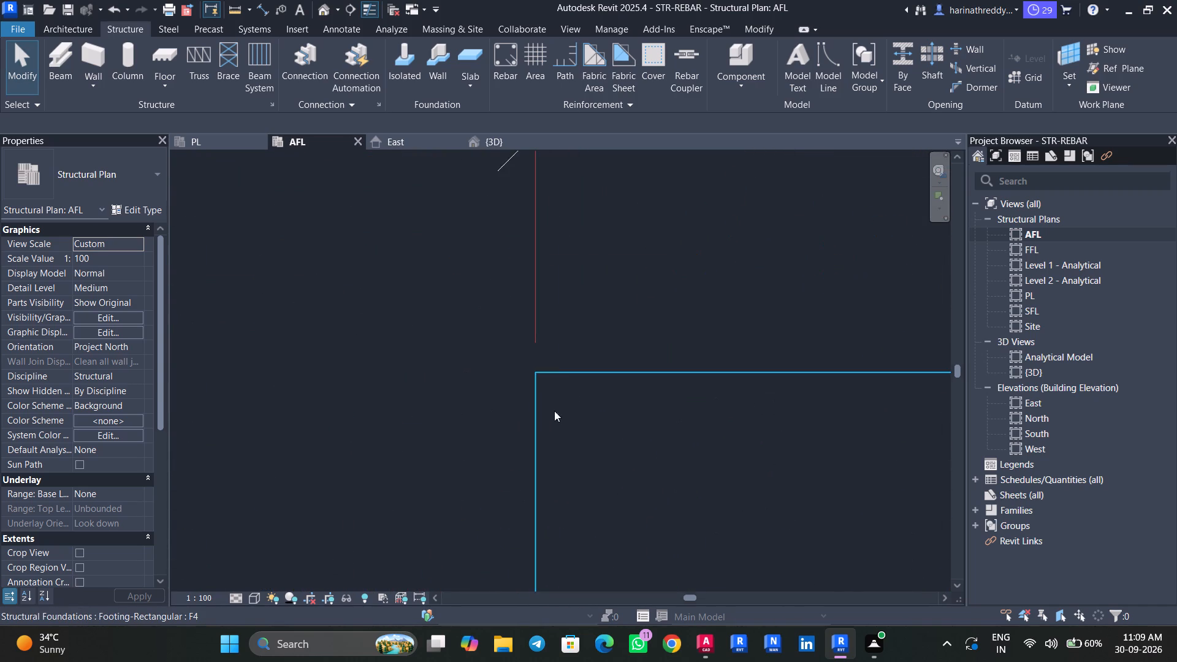
pyautogui.scroll(6, 560, 368)
pyautogui.scroll(-2, 555, 368)
pyautogui.scroll(1, 555, 369)
pyautogui.scroll(-9, 555, 370)
pyautogui.scroll(1, 555, 373)
pyautogui.scroll(-11, 555, 374)
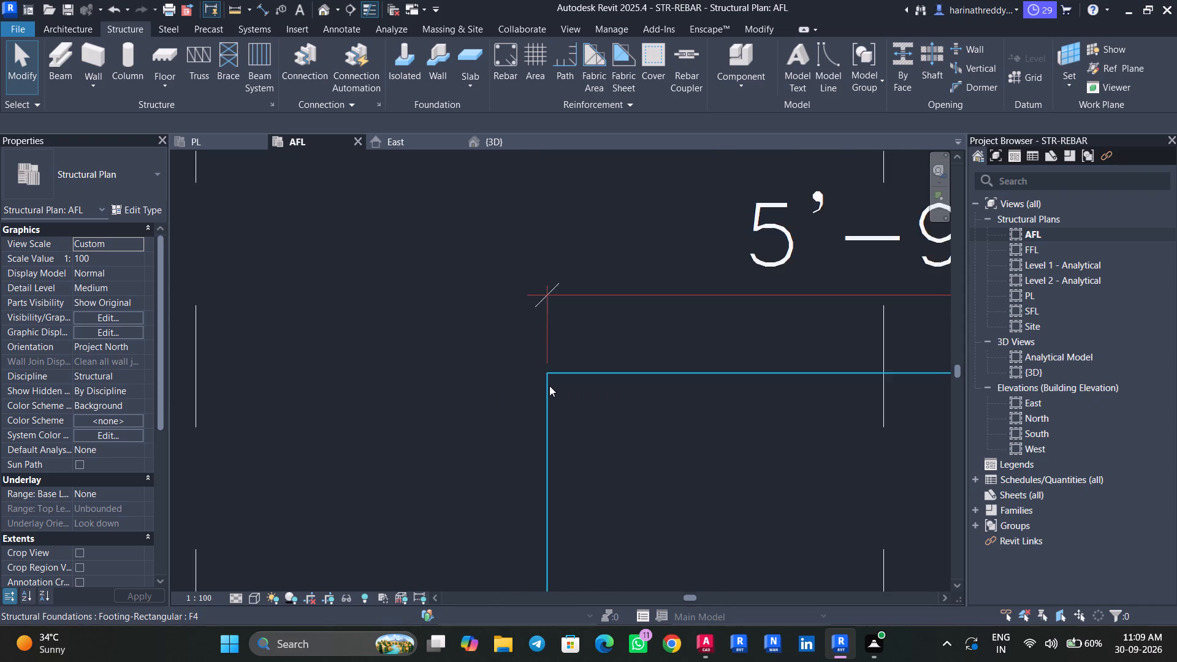
pyautogui.scroll(-3, 549, 386)
pyautogui.moveTo(481, 449); pyautogui.dragTo(525, 355, button='middle')
pyautogui.scroll(-6, 503, 387)
pyautogui.scroll(1, 464, 442)
# Recheck the upper edge of the LP1 footing at grid A-4 against its drawn outline.
pyautogui.moveTo(464, 442); pyautogui.dragTo(533, 365, button='middle')
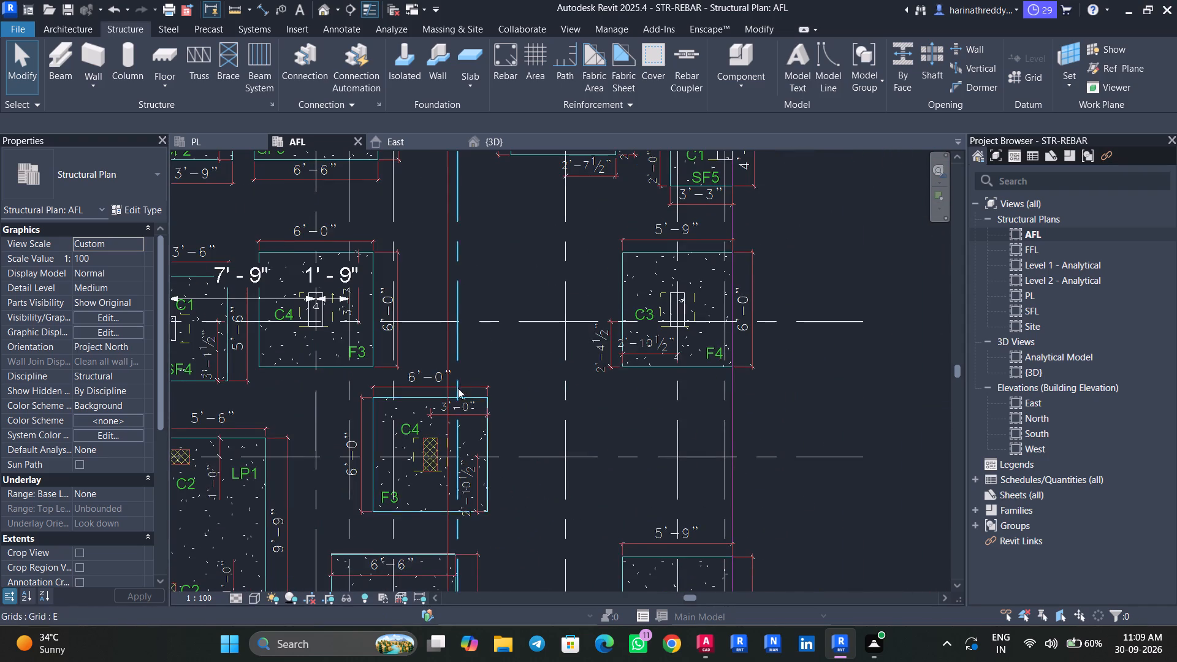
pyautogui.scroll(9, 454, 394)
pyautogui.moveTo(406, 447); pyautogui.dragTo(691, 362, button='middle')
pyautogui.scroll(-8, 673, 372)
pyautogui.scroll(1, 672, 372)
pyautogui.scroll(-3, 673, 372)
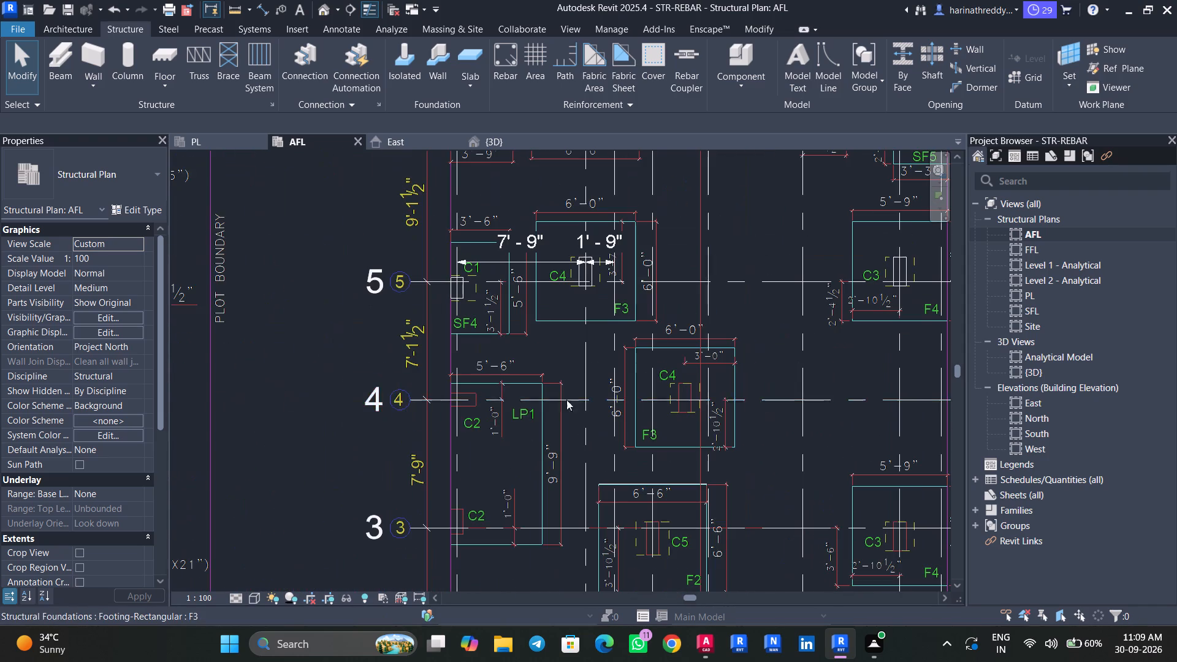
pyautogui.scroll(8, 493, 381)
pyautogui.scroll(-1, 493, 385)
pyautogui.scroll(7, 493, 385)
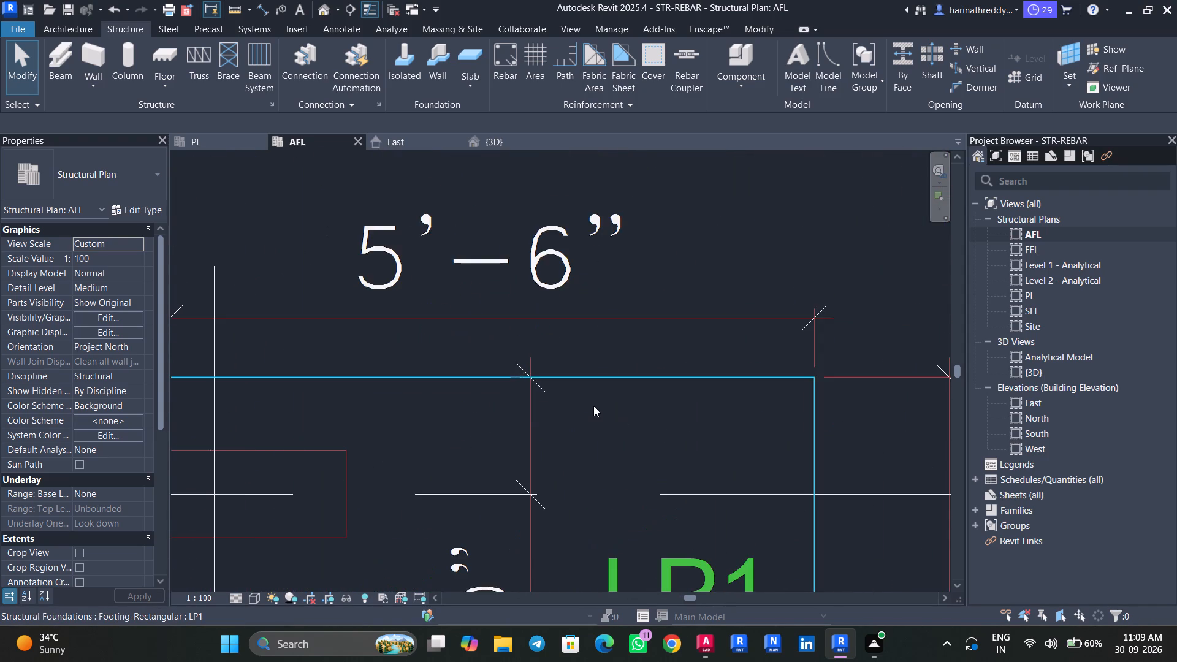
pyautogui.scroll(4, 595, 405)
pyautogui.press('Escape')
pyautogui.press('Escape')
pyautogui.scroll(-14, 585, 411)
pyautogui.scroll(1, 584, 414)
pyautogui.scroll(-6, 584, 414)
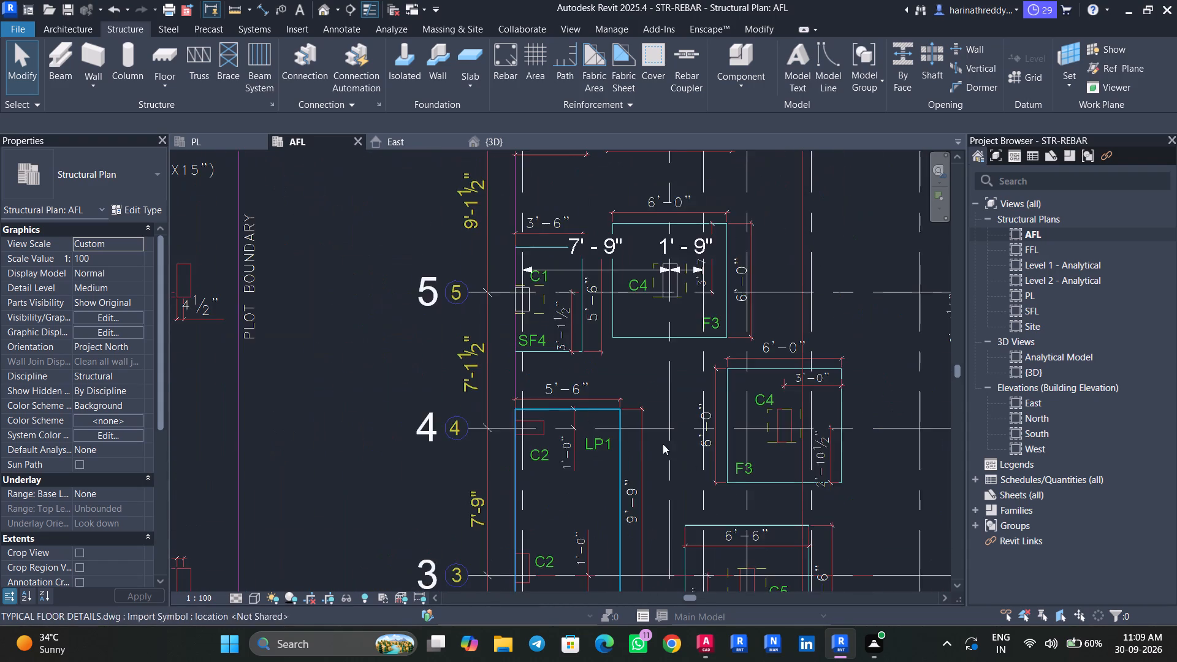
# Align the upper edge of the F2 footing under C5 at grid D-3 with the drawing outline.
pyautogui.moveTo(732, 481); pyautogui.dragTo(663, 371, button='middle')
pyautogui.scroll(1, 663, 371)
pyautogui.scroll(20, 650, 413)
pyautogui.moveTo(541, 428); pyautogui.dragTo(751, 457, button='middle')
pyautogui.write('AL')
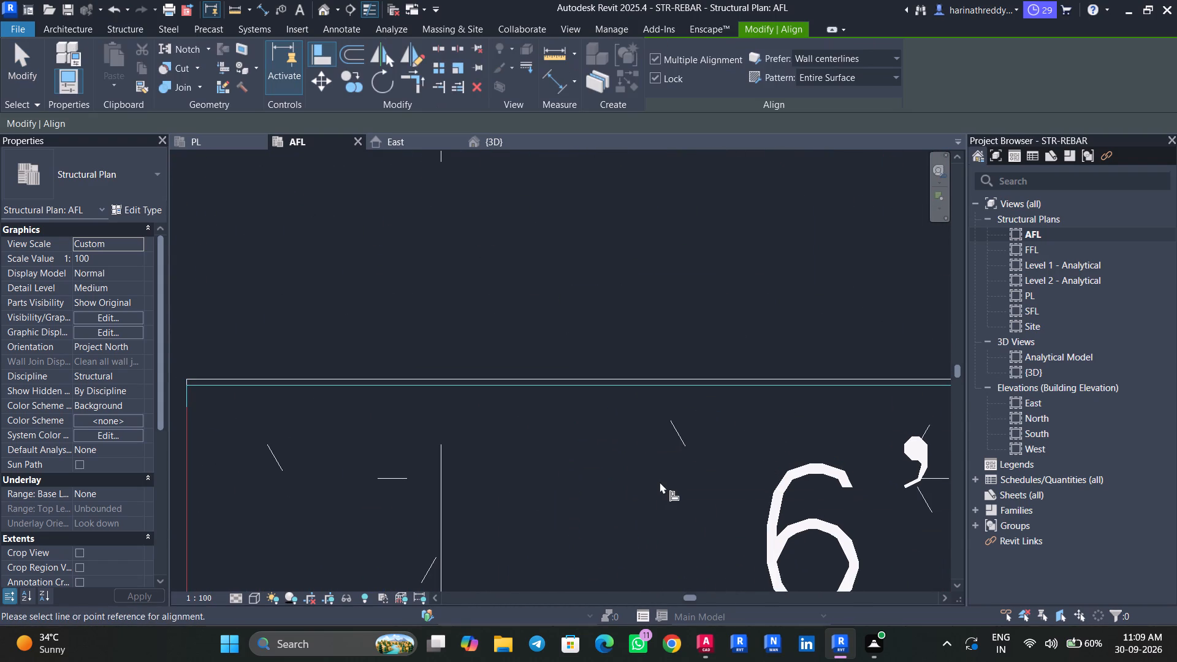
pyautogui.click(315, 389)
pyautogui.click(321, 381)
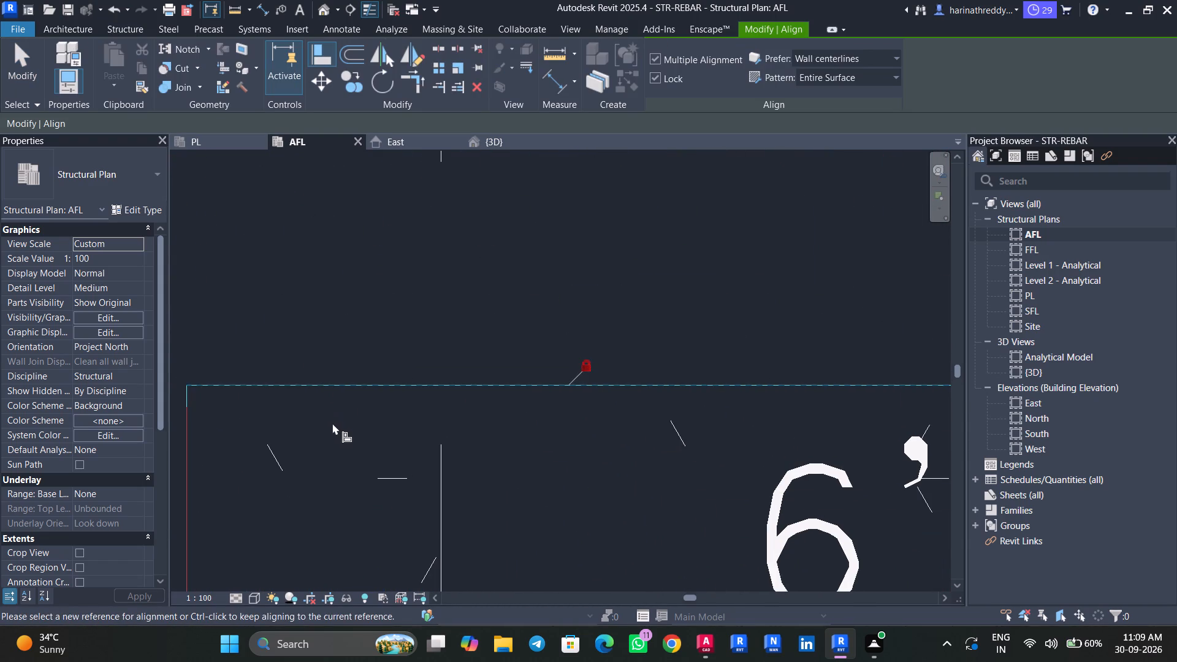
pyautogui.scroll(-6, 333, 423)
pyautogui.scroll(1, 333, 422)
pyautogui.scroll(-6, 333, 422)
pyautogui.scroll(13, 292, 448)
pyautogui.press('Escape')
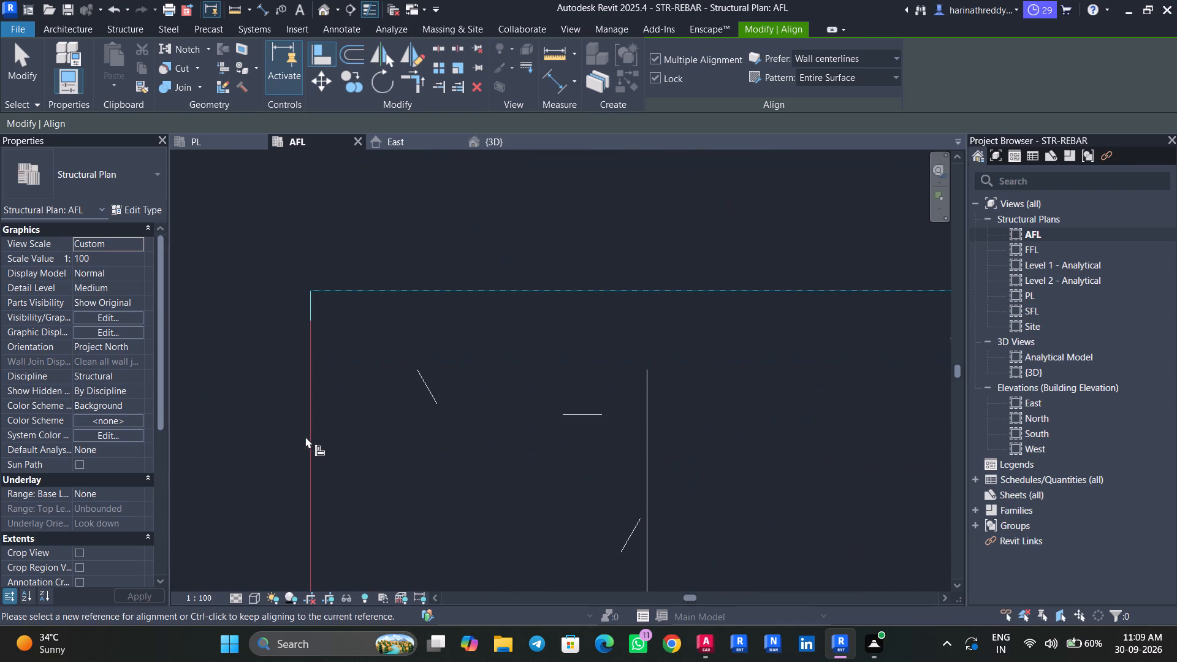
pyautogui.press('Escape')
pyautogui.click(333, 424)
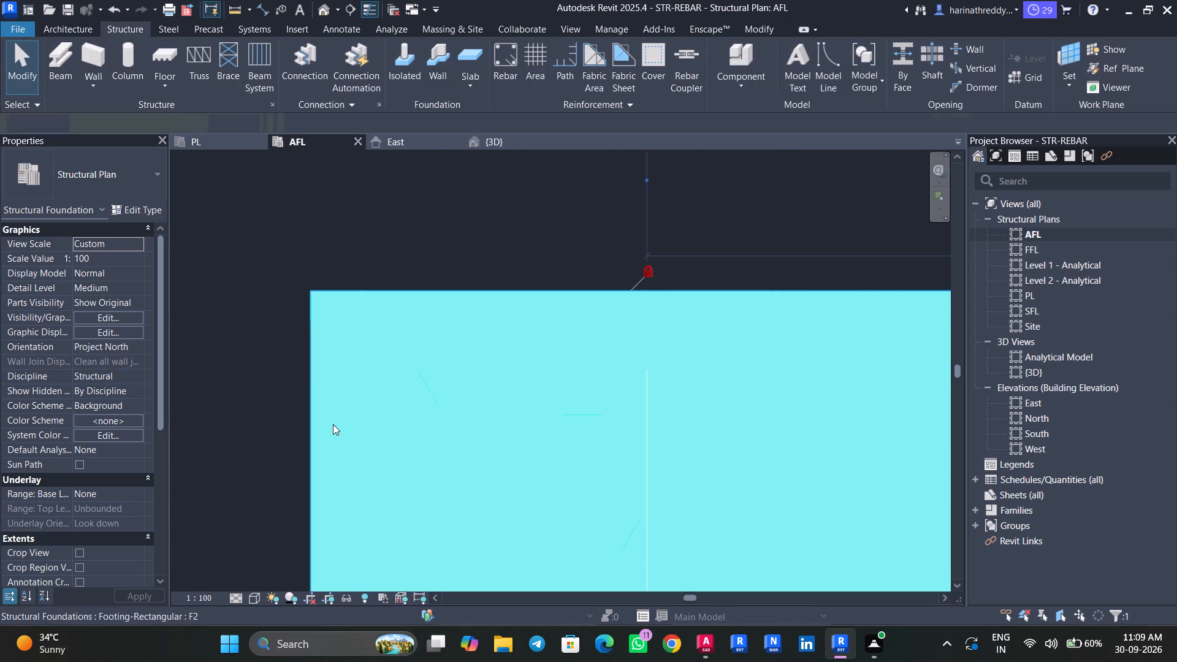
pyautogui.scroll(-1, 333, 424)
pyautogui.scroll(1, 333, 424)
pyautogui.scroll(-9, 333, 424)
pyautogui.scroll(1, 333, 424)
pyautogui.scroll(-11, 333, 424)
pyautogui.press('Escape')
pyautogui.press('Escape')
# Align the upper edge of the F4 footing under C3 at grid G-3 with the drawing outline.
pyautogui.scroll(6, 747, 427)
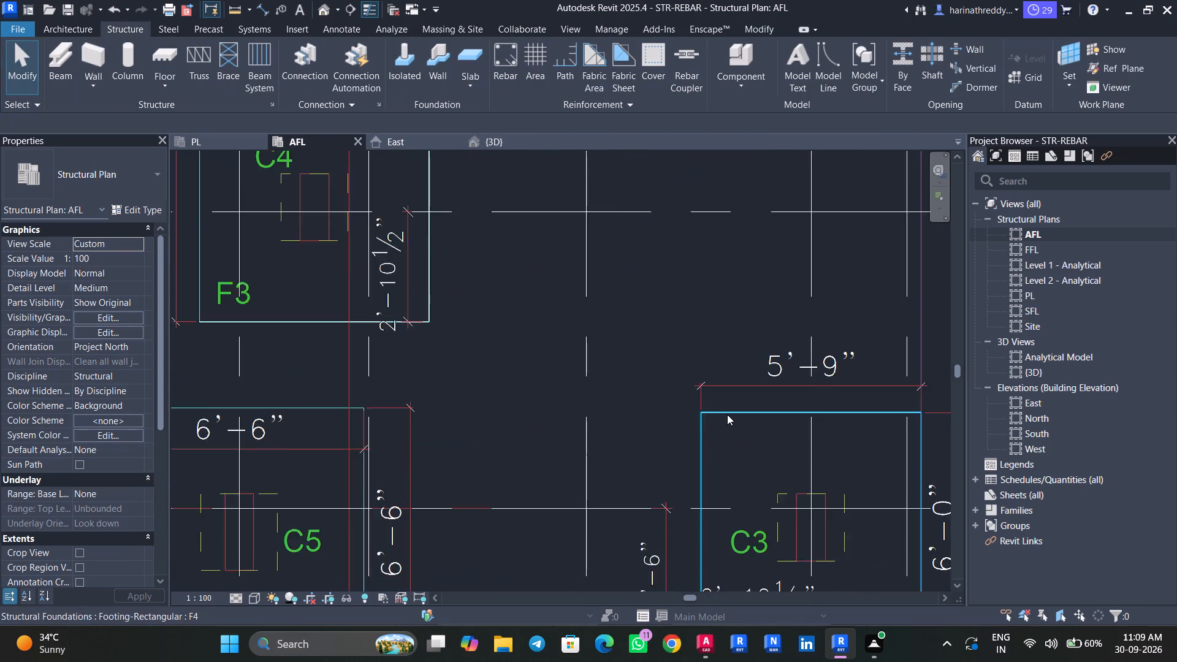
pyautogui.scroll(20, 727, 414)
pyautogui.scroll(1, 727, 414)
pyautogui.press('Escape')
pyautogui.write('AL')
pyautogui.scroll(5, 351, 342)
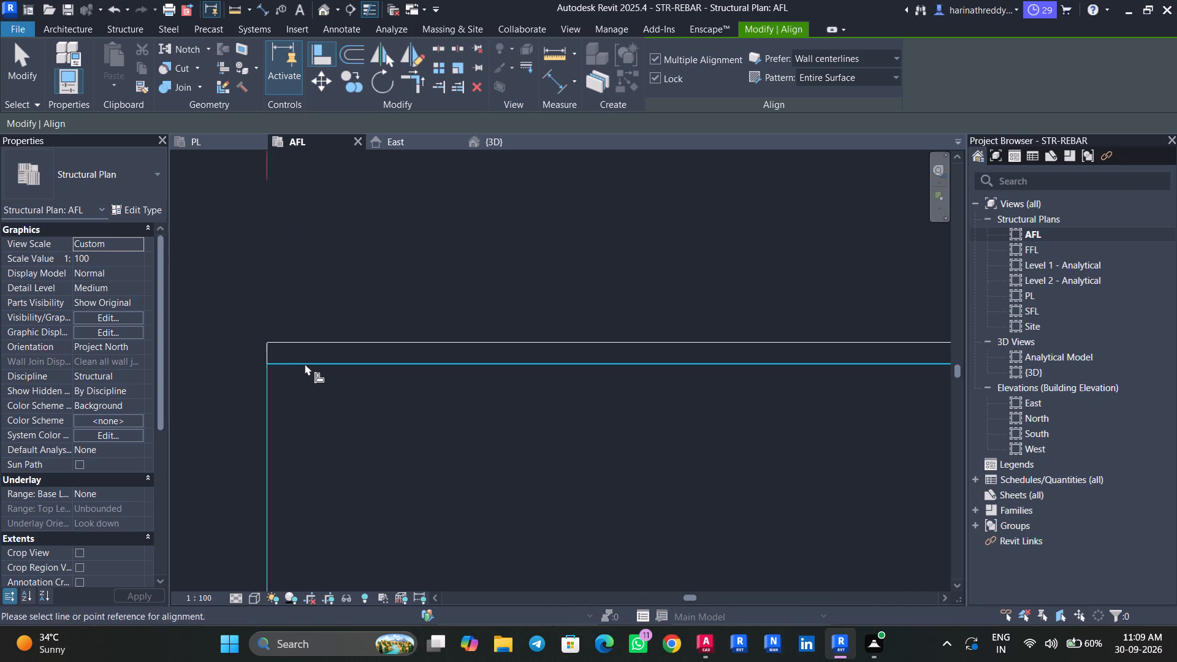
pyautogui.click(313, 360)
pyautogui.click(329, 339)
pyautogui.scroll(-6, 337, 400)
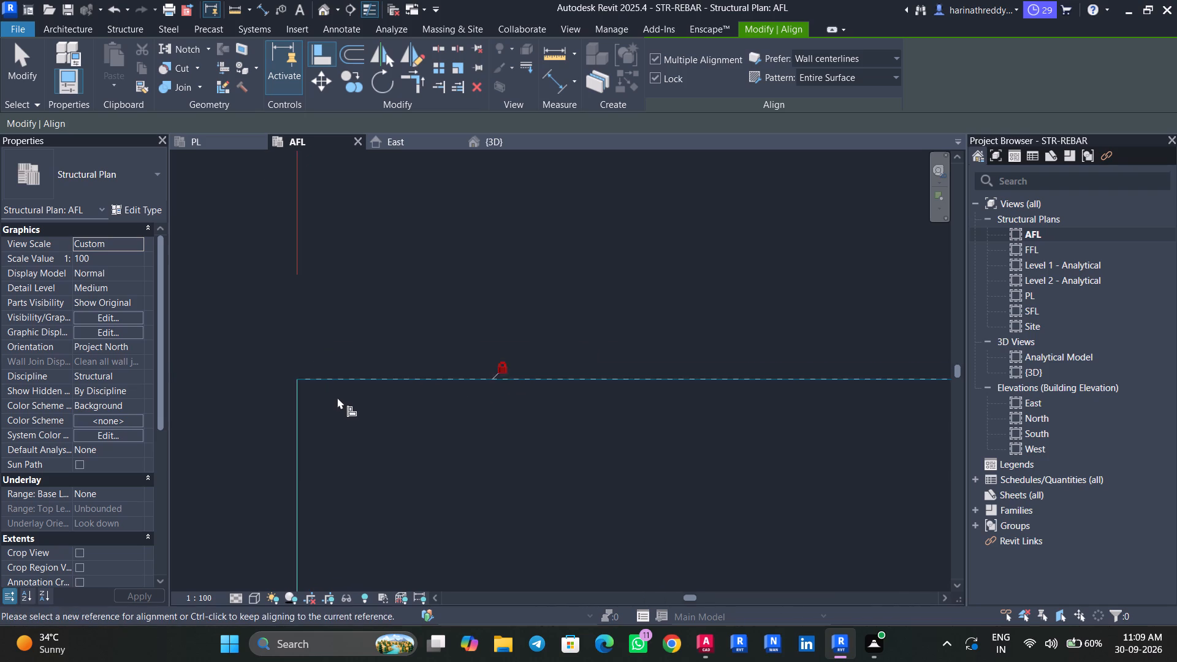
pyautogui.scroll(-4, 337, 397)
pyautogui.scroll(3, 305, 433)
pyautogui.press('Escape')
pyautogui.press('Escape')
pyautogui.press('Escape')
# Inspect the upper corner of the F4 footing at grid G-3 against the drawing outline.
pyautogui.scroll(14, 328, 414)
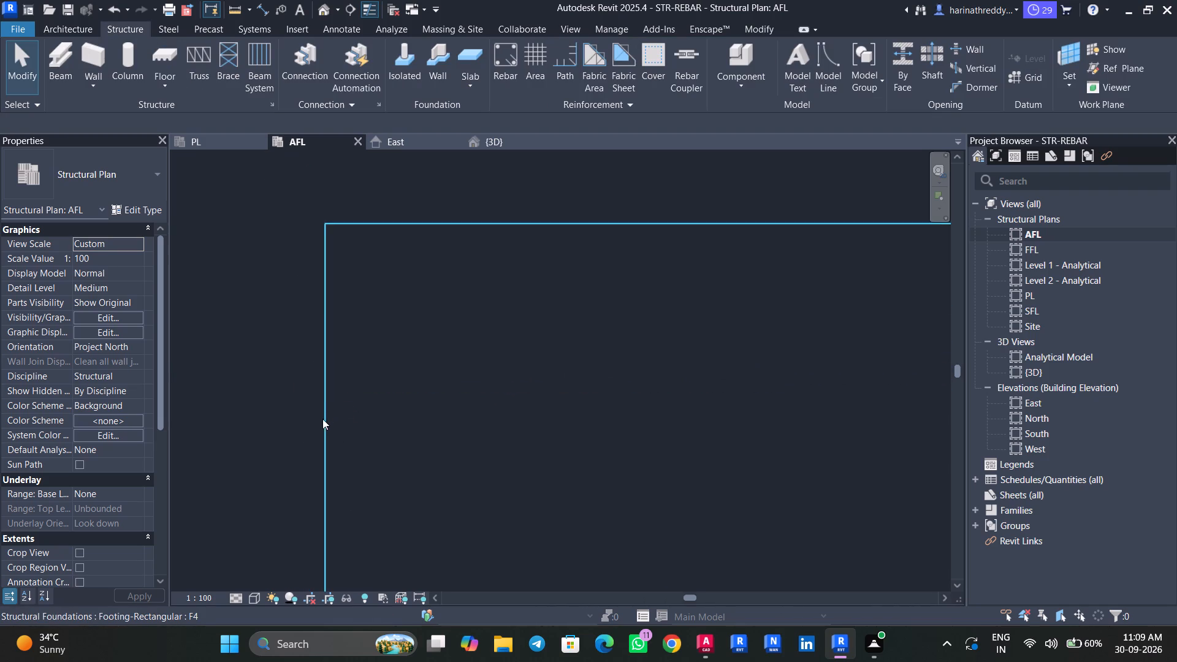
pyautogui.scroll(2, 322, 419)
pyautogui.scroll(-8, 322, 419)
pyautogui.scroll(1, 322, 419)
pyautogui.scroll(-14, 322, 419)
pyautogui.scroll(1, 322, 419)
pyautogui.scroll(-5, 322, 419)
pyautogui.scroll(1, 322, 419)
pyautogui.scroll(-6, 322, 419)
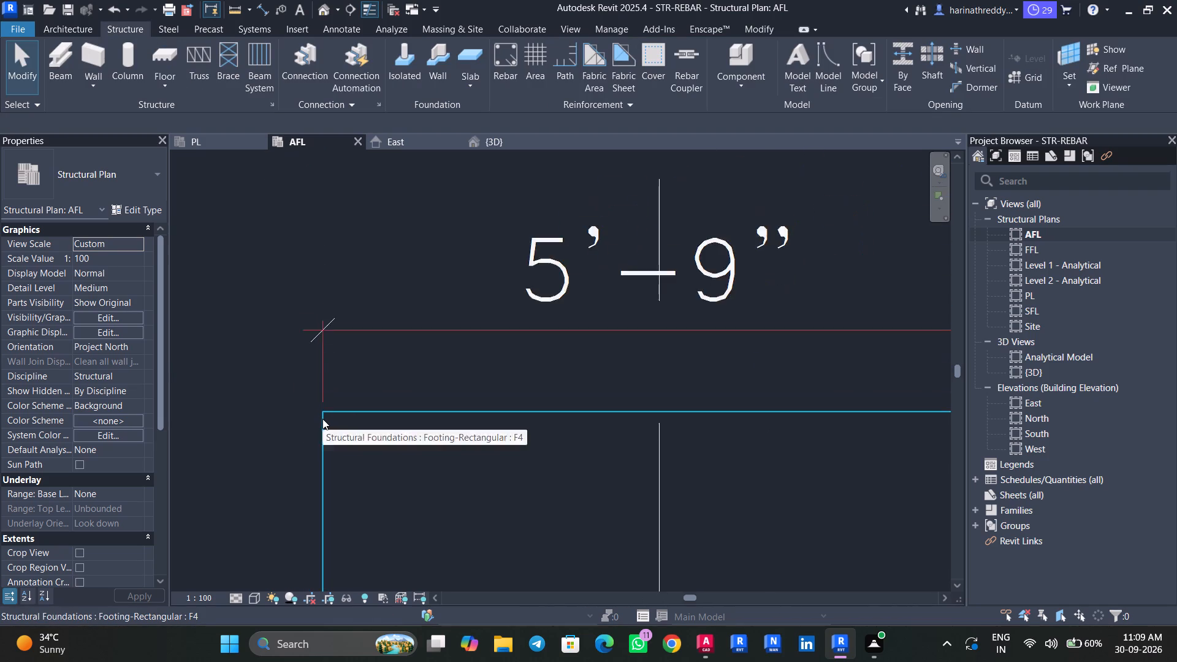
pyautogui.scroll(-12, 322, 419)
# Recheck the upper corner of the F4 footing under C3 at grid G-5 against the drawing.
pyautogui.moveTo(347, 358); pyautogui.dragTo(422, 512, button='middle')
pyautogui.moveTo(449, 265); pyautogui.dragTo(425, 486, button='middle')
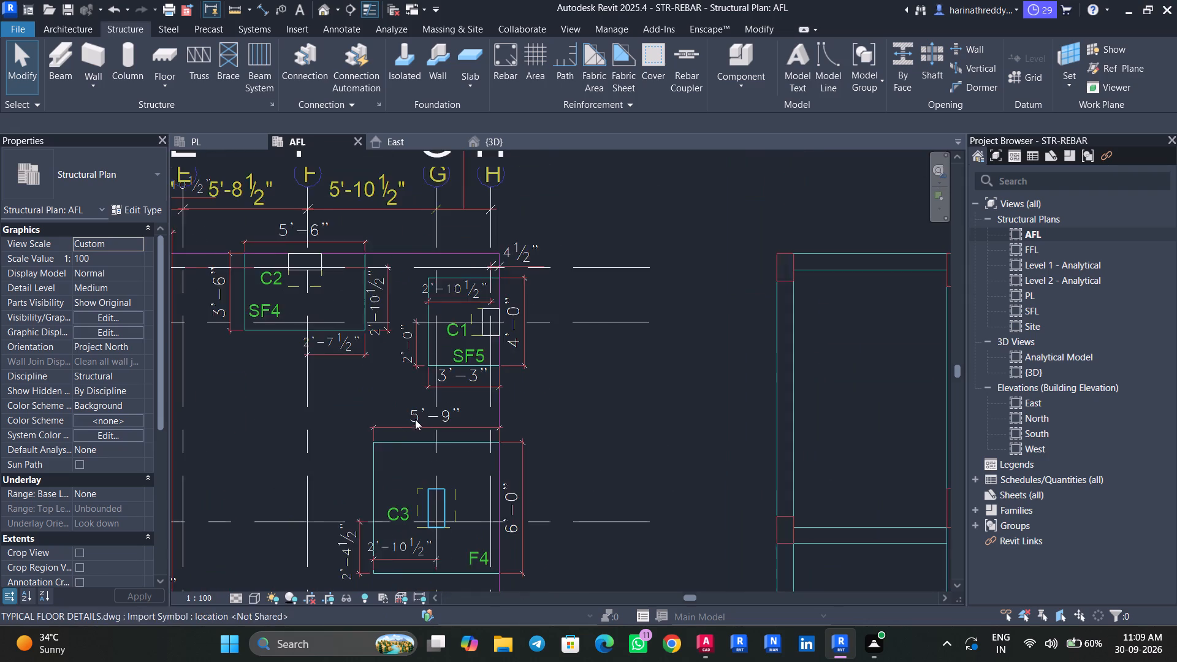
pyautogui.scroll(20, 412, 420)
pyautogui.scroll(4, 412, 420)
pyautogui.moveTo(249, 477); pyautogui.dragTo(710, 542, button='middle')
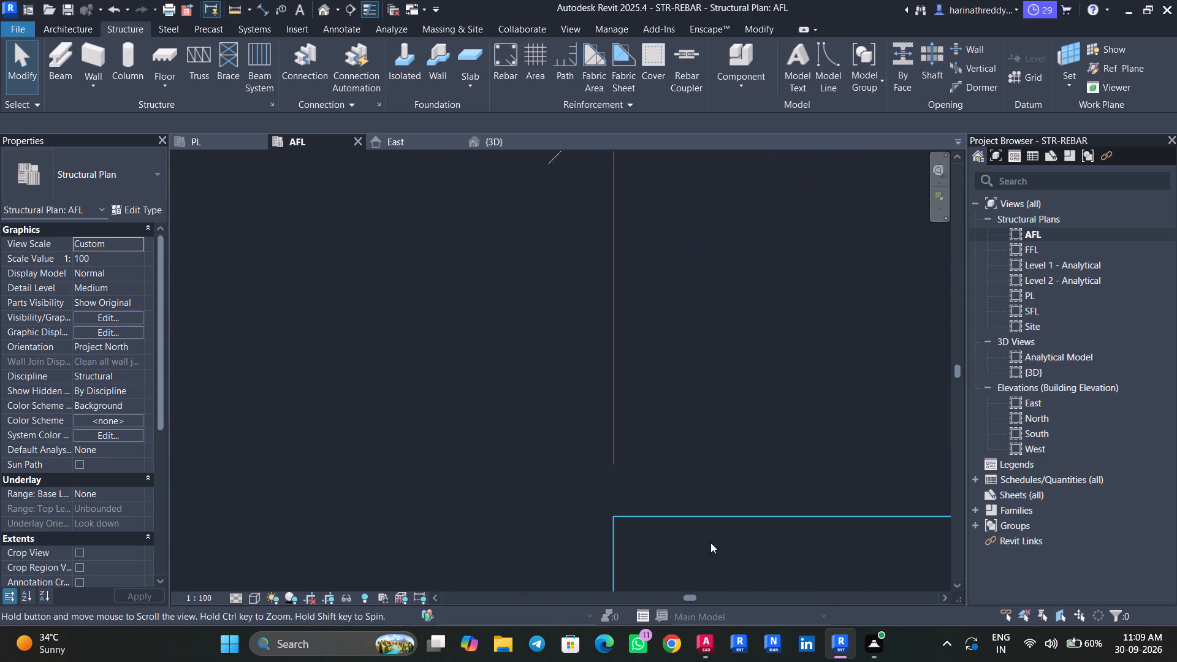
pyautogui.moveTo(710, 542); pyautogui.dragTo(712, 544, button='middle')
pyautogui.scroll(5, 642, 530)
pyautogui.scroll(-12, 644, 523)
pyautogui.scroll(1, 650, 512)
pyautogui.scroll(-17, 650, 512)
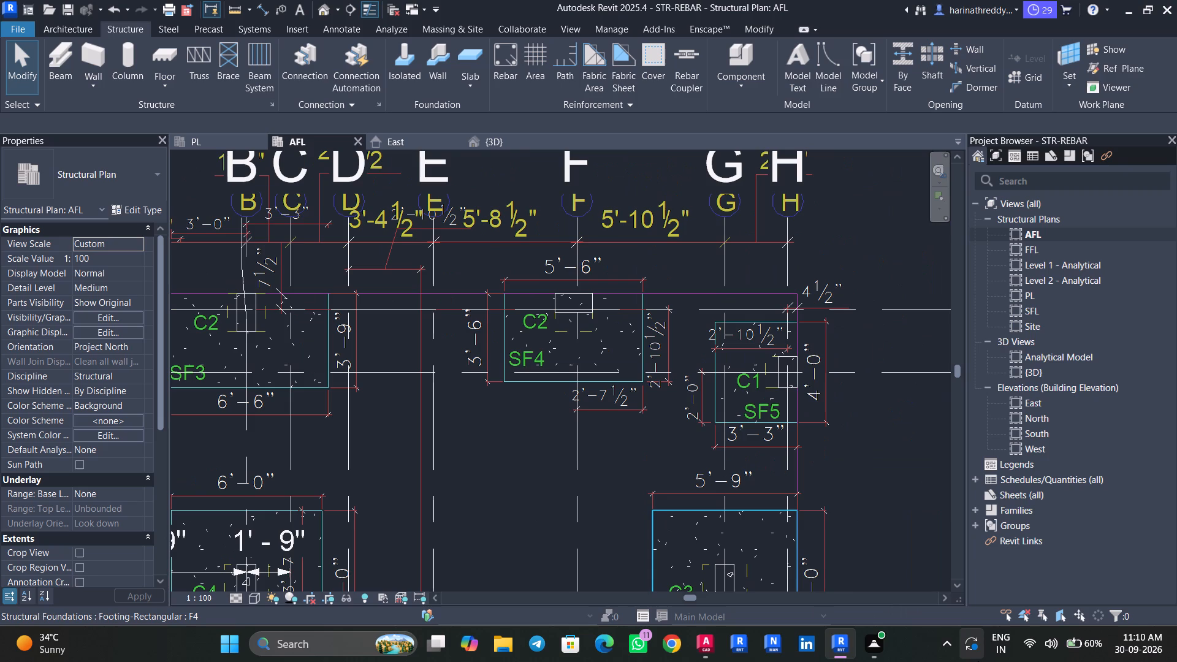
# Recheck up close the upper edge of the SF4 footing under C1 at grid A-5 against the drawing.
pyautogui.scroll(-6, 495, 462)
pyautogui.moveTo(492, 464); pyautogui.dragTo(652, 356, button='middle')
pyautogui.scroll(5, 535, 420)
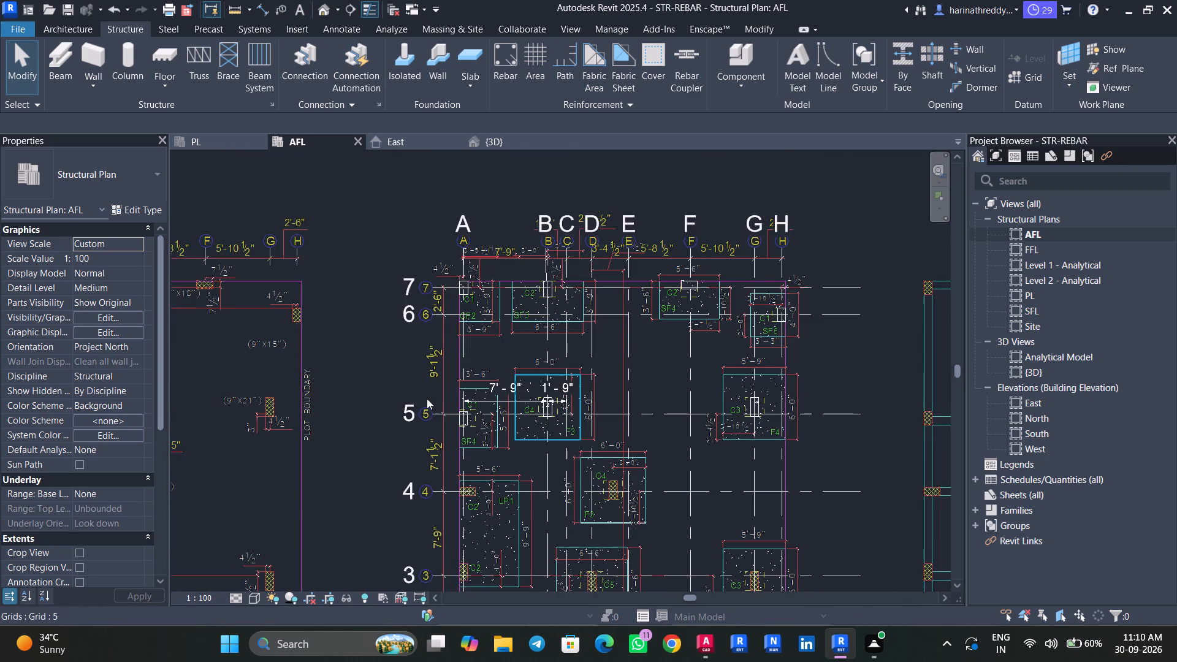
pyautogui.scroll(5, 427, 398)
pyautogui.scroll(5, 402, 327)
pyautogui.scroll(-1, 402, 327)
pyautogui.scroll(20, 402, 327)
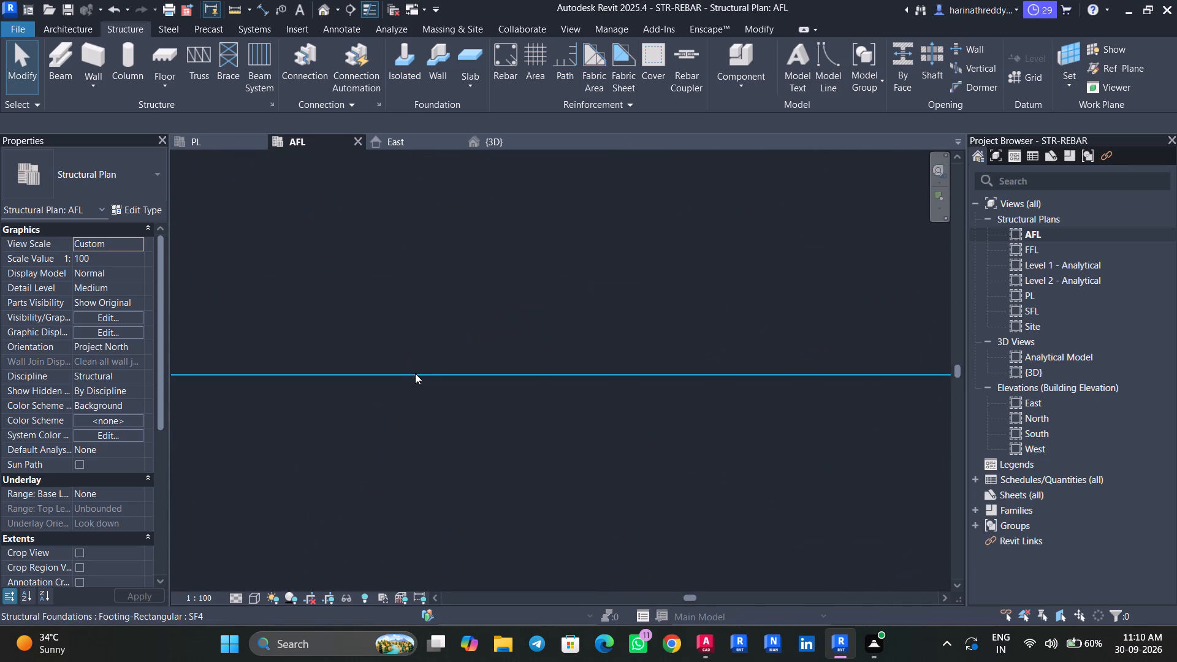
pyautogui.scroll(11, 415, 373)
pyautogui.scroll(-1, 419, 380)
pyautogui.scroll(1, 419, 380)
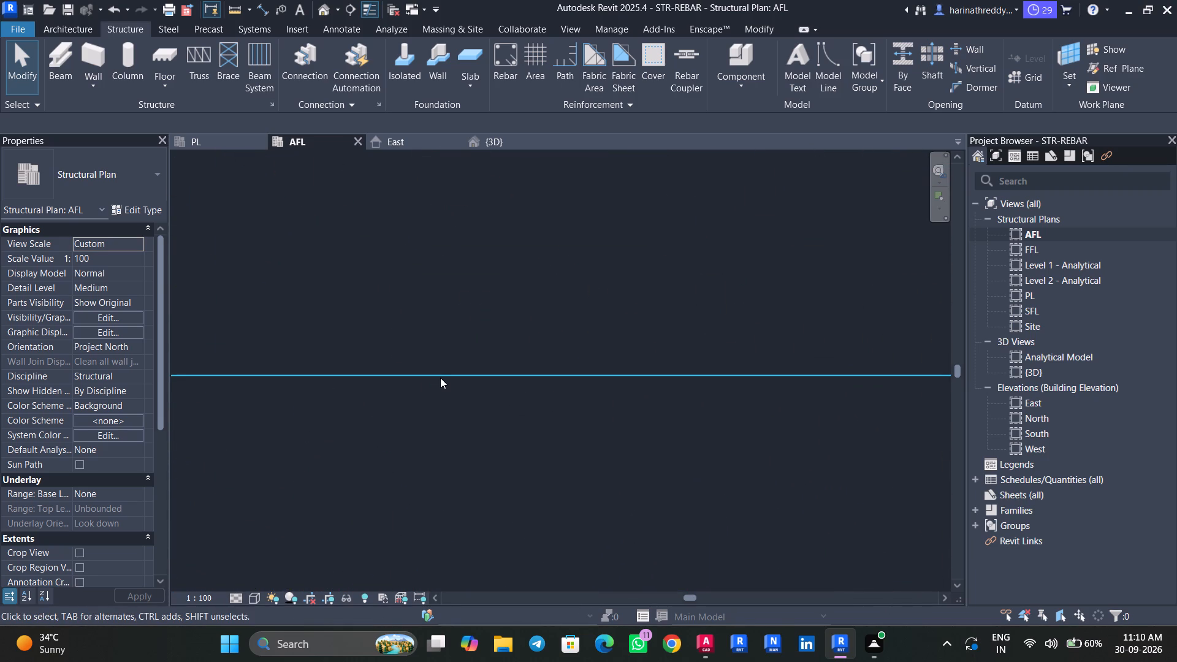
pyautogui.scroll(-2, 354, 409)
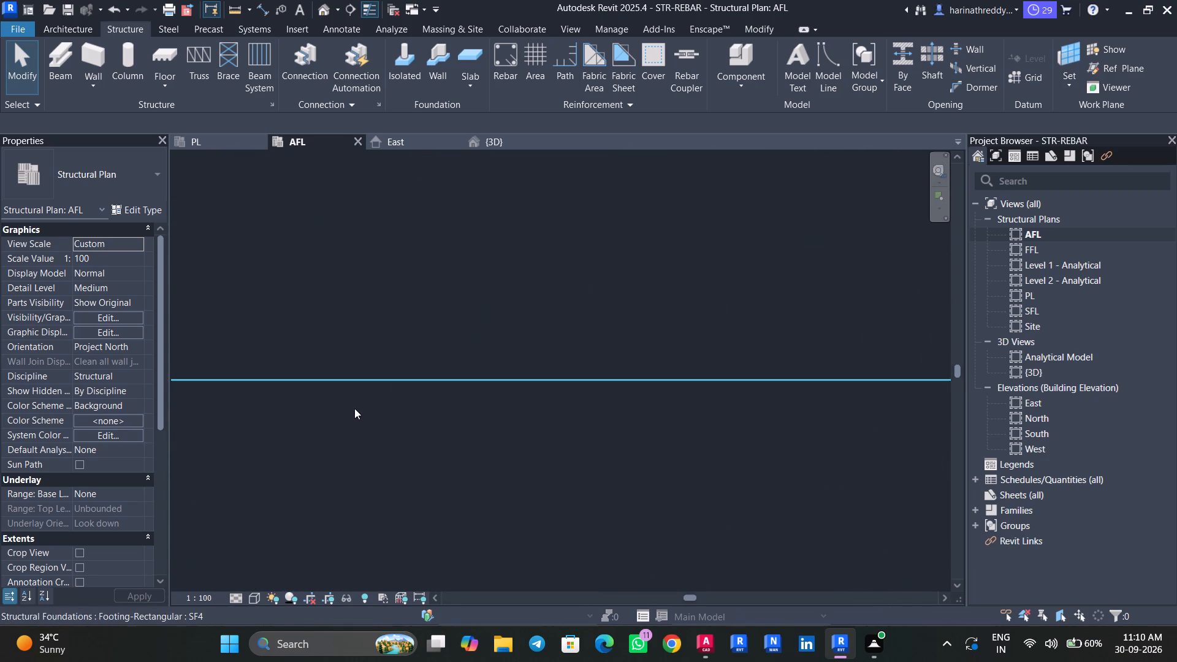
pyautogui.moveTo(355, 408); pyautogui.dragTo(617, 373, button='middle')
pyautogui.scroll(-18, 542, 386)
pyautogui.scroll(1, 541, 390)
pyautogui.scroll(-13, 541, 390)
pyautogui.scroll(1, 541, 390)
pyautogui.scroll(-1, 541, 391)
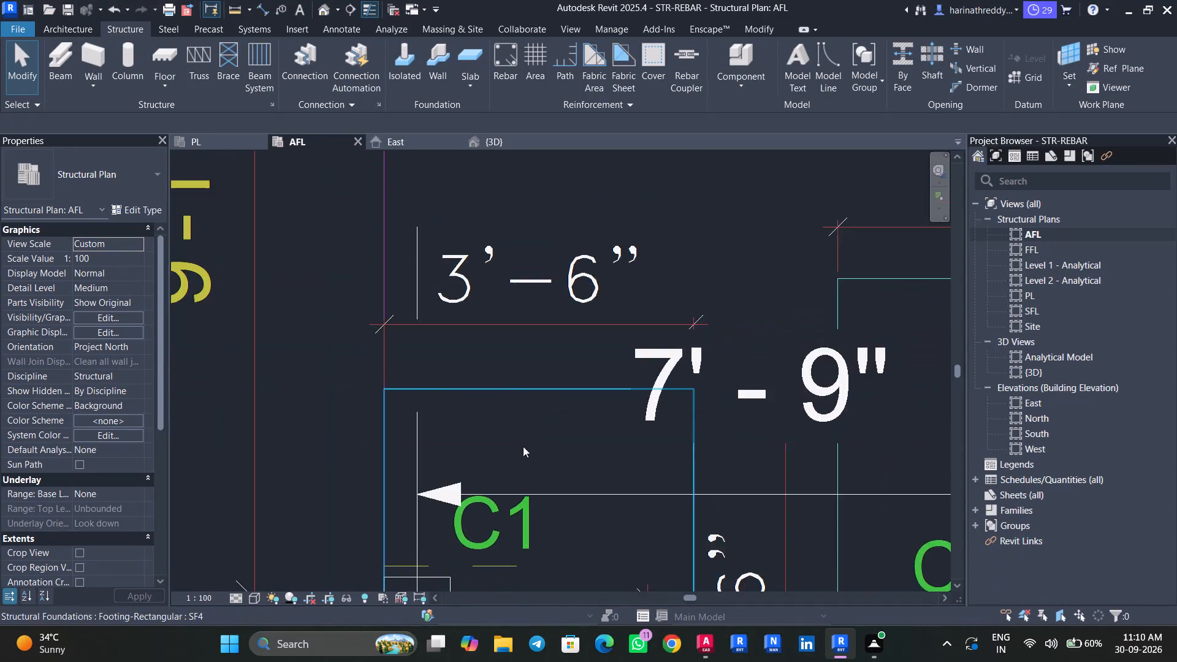
# Inspect the upper edge and corners of the LP1 footing at grid A-4 against the drawing outline.
pyautogui.moveTo(517, 489); pyautogui.dragTo(497, 189, button='middle')
pyautogui.scroll(-6, 517, 333)
pyautogui.moveTo(514, 445); pyautogui.dragTo(539, 261, button='middle')
pyautogui.scroll(1, 514, 443)
pyautogui.scroll(7, 539, 275)
pyautogui.scroll(-1, 530, 284)
pyautogui.scroll(1, 530, 284)
pyautogui.scroll(-1, 530, 284)
pyautogui.scroll(2, 496, 314)
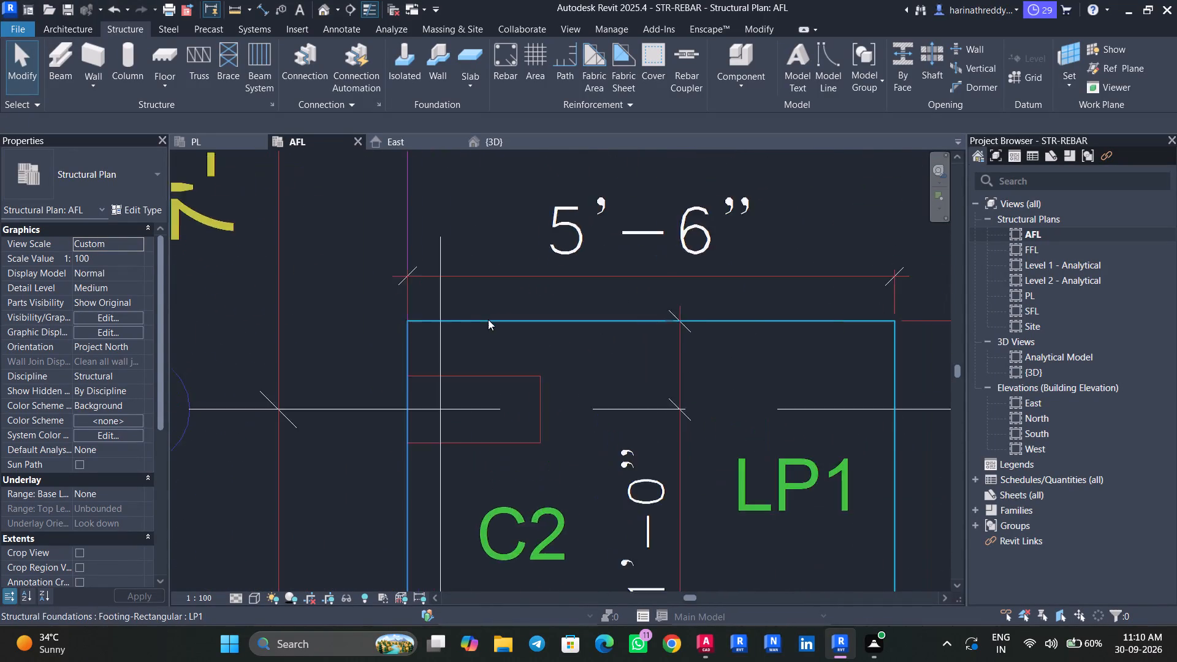
pyautogui.scroll(5, 488, 319)
pyautogui.scroll(-1, 383, 321)
pyautogui.scroll(11, 422, 302)
pyautogui.scroll(-5, 331, 352)
pyautogui.scroll(1, 330, 353)
pyautogui.scroll(-13, 330, 353)
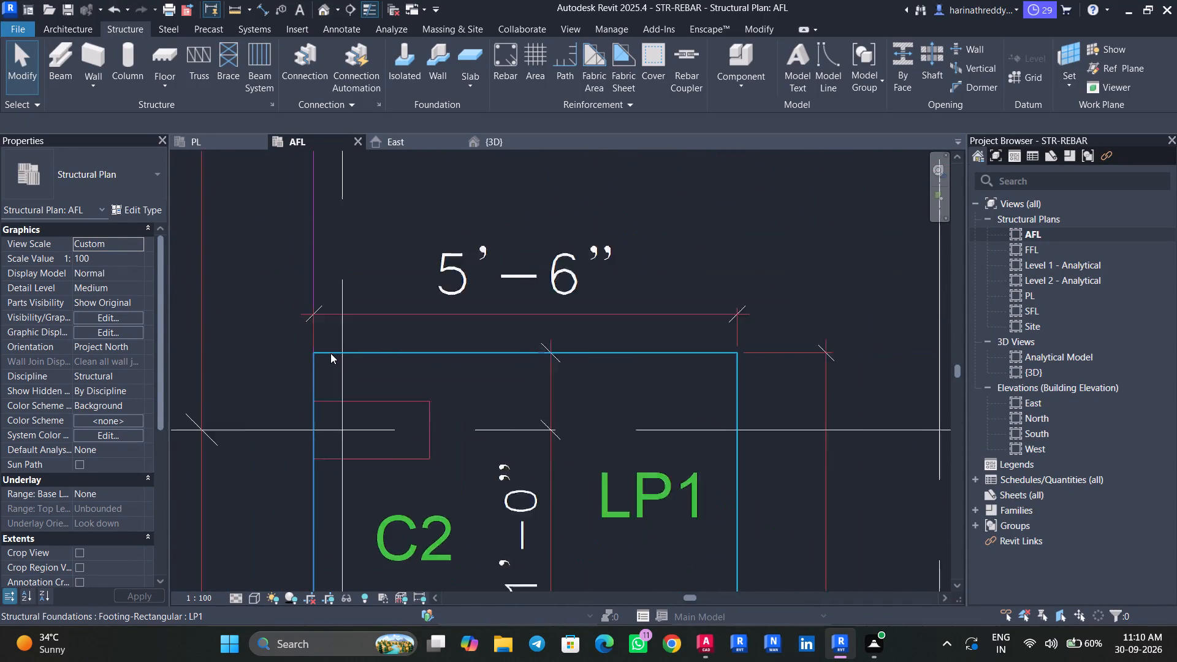
pyautogui.scroll(-1, 330, 353)
pyautogui.scroll(16, 656, 373)
pyautogui.scroll(-12, 647, 358)
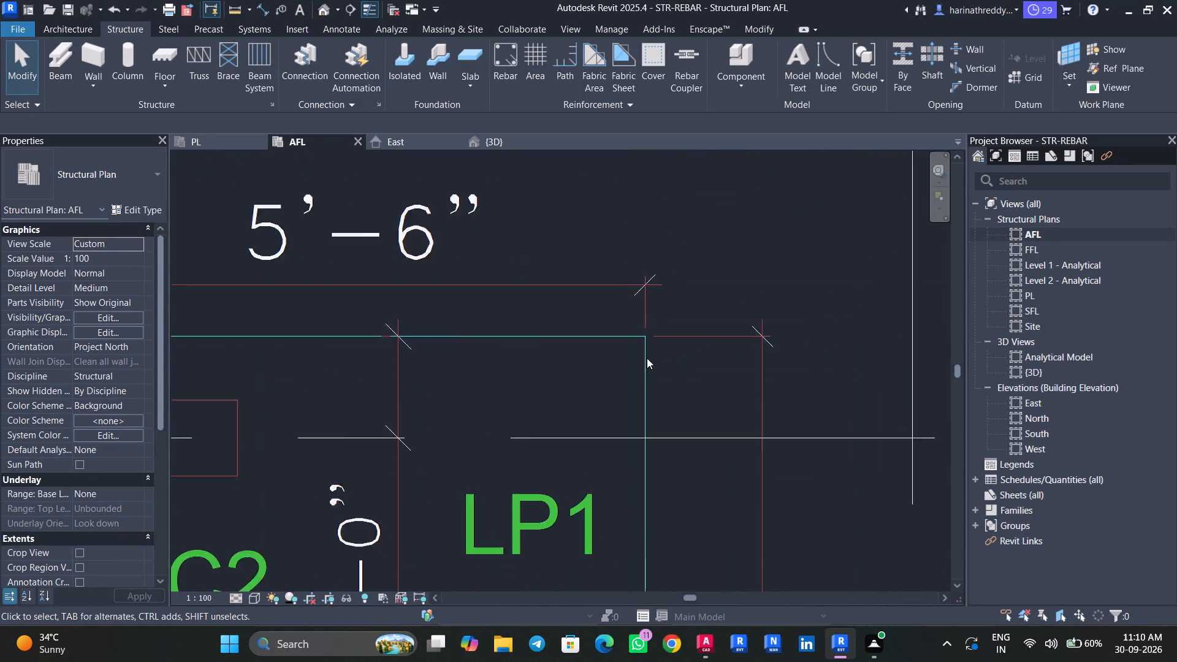
# Align the upper edge of the F3 footing under C4 on grid 4 with the drawing outline.
pyautogui.scroll(-9, 647, 358)
pyautogui.scroll(1, 647, 358)
pyautogui.scroll(-12, 647, 358)
pyautogui.moveTo(654, 382); pyautogui.dragTo(543, 405, button='middle')
pyautogui.scroll(18, 589, 359)
pyautogui.scroll(-1, 549, 379)
pyautogui.scroll(17, 549, 379)
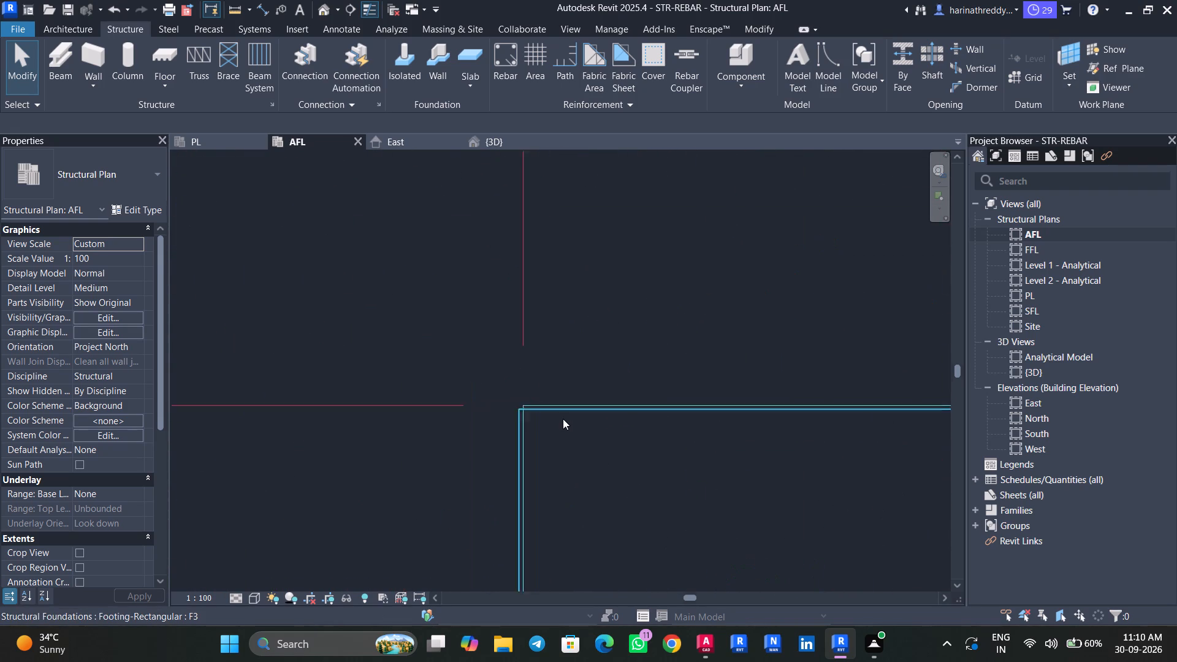
pyautogui.scroll(7, 563, 419)
pyautogui.press('Escape')
pyautogui.write('AL')
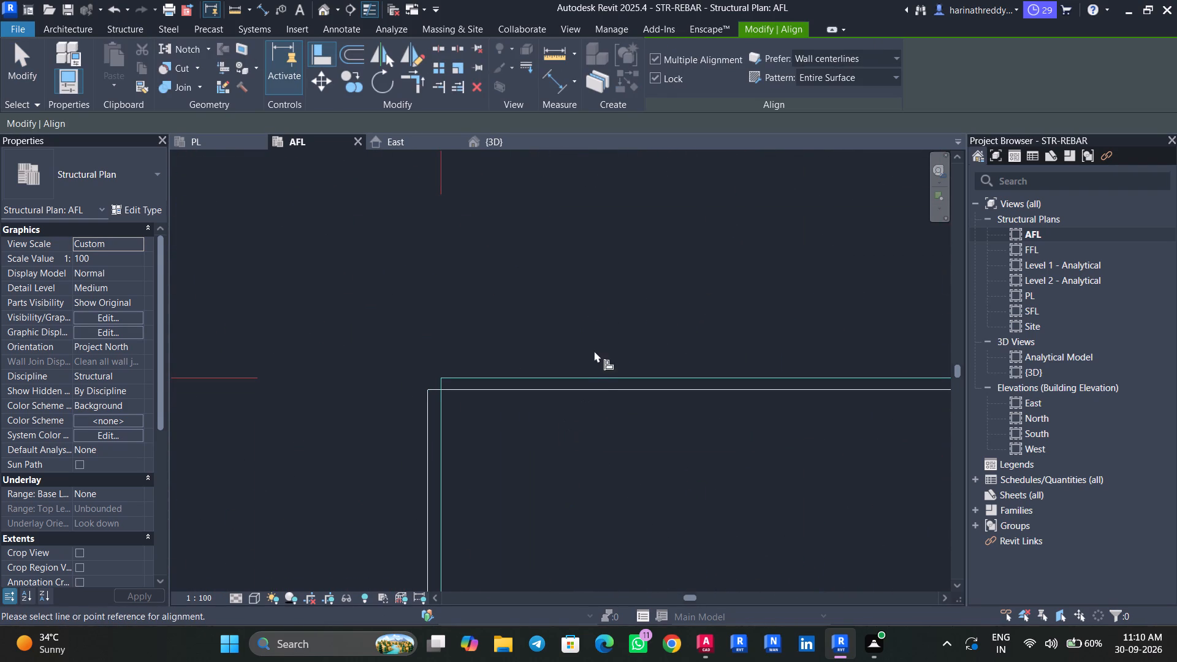
pyautogui.click(590, 373)
pyautogui.click(598, 392)
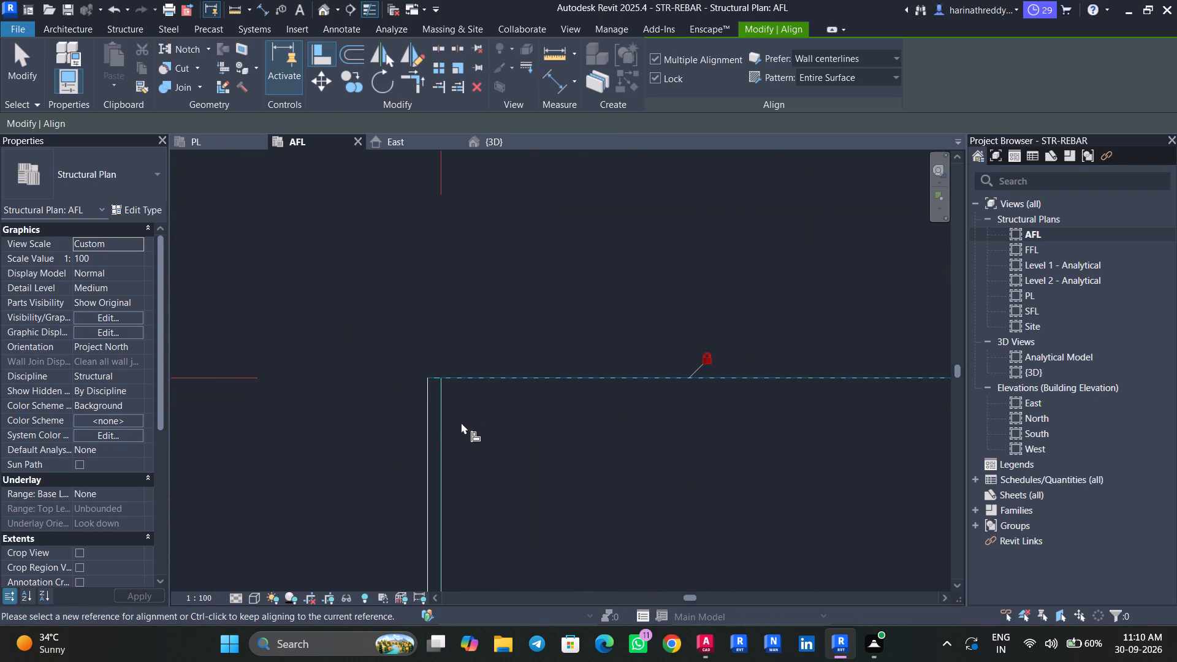
# Turn off multiple alignment and align the left edge of the F3 footing under C4 with the drawing outline.
pyautogui.press('Tab')
pyautogui.click(652, 59)
pyautogui.click(439, 446)
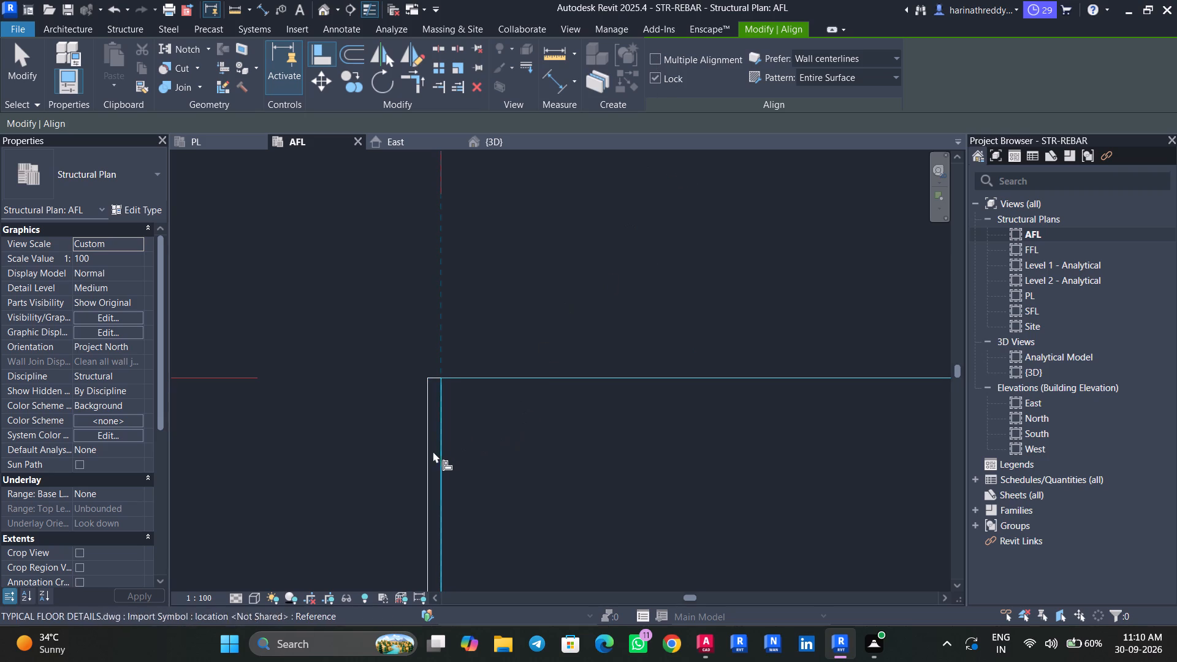
pyautogui.click(430, 451)
pyautogui.scroll(-13, 509, 452)
pyautogui.scroll(1, 509, 451)
pyautogui.scroll(-10, 509, 451)
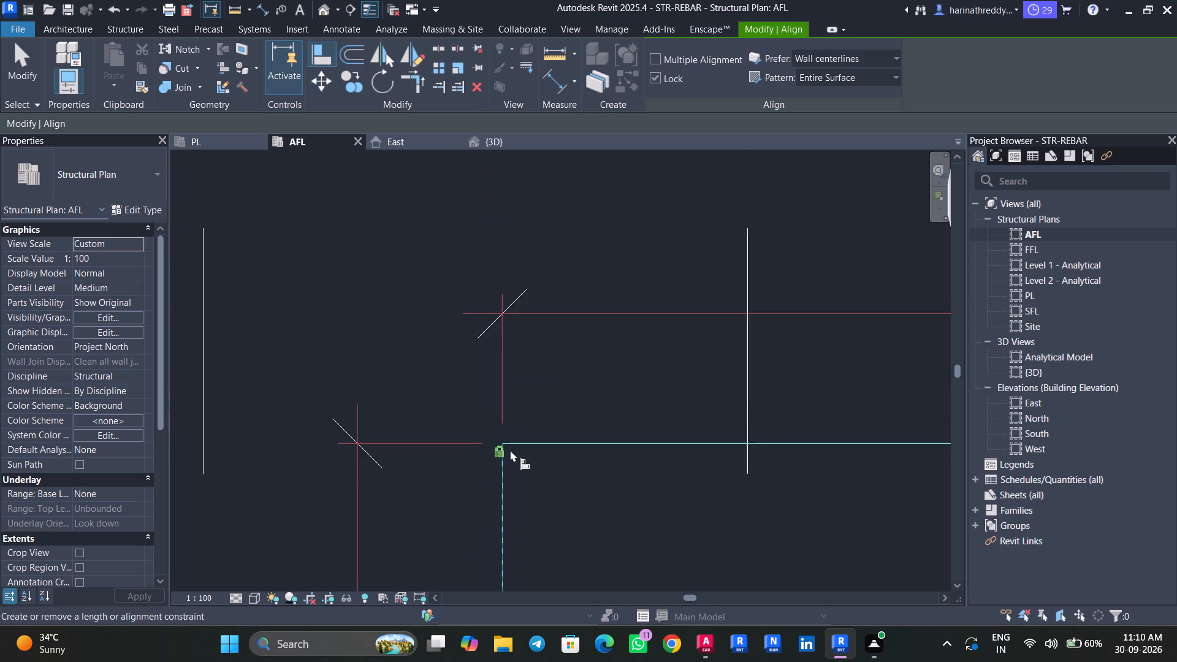
pyautogui.scroll(-4, 510, 450)
pyautogui.press('Escape')
pyautogui.press('Escape')
pyautogui.press('Escape')
pyautogui.press('Escape')
# Recheck up close the upper right corner of the LP1 footing at grid 4 against the drawing outline.
pyautogui.scroll(-1, 416, 464)
pyautogui.moveTo(416, 464); pyautogui.dragTo(662, 364, button='middle')
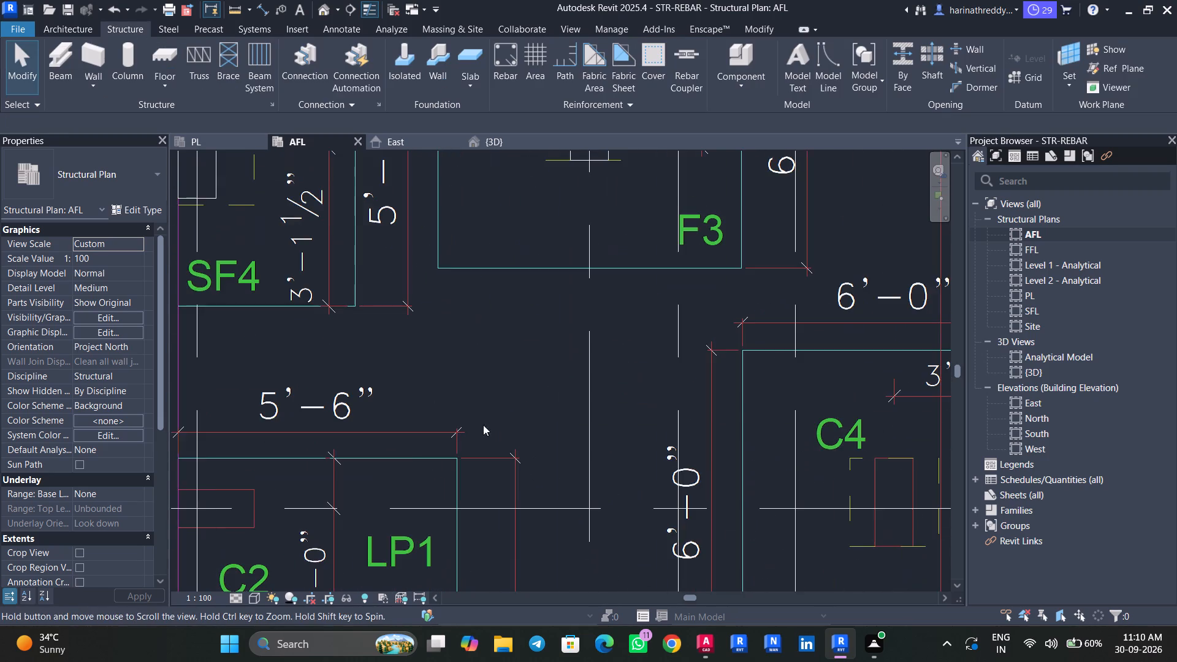
pyautogui.scroll(4, 405, 492)
pyautogui.moveTo(409, 490); pyautogui.dragTo(545, 387, button='middle')
pyautogui.scroll(6, 585, 410)
pyautogui.scroll(3, 562, 248)
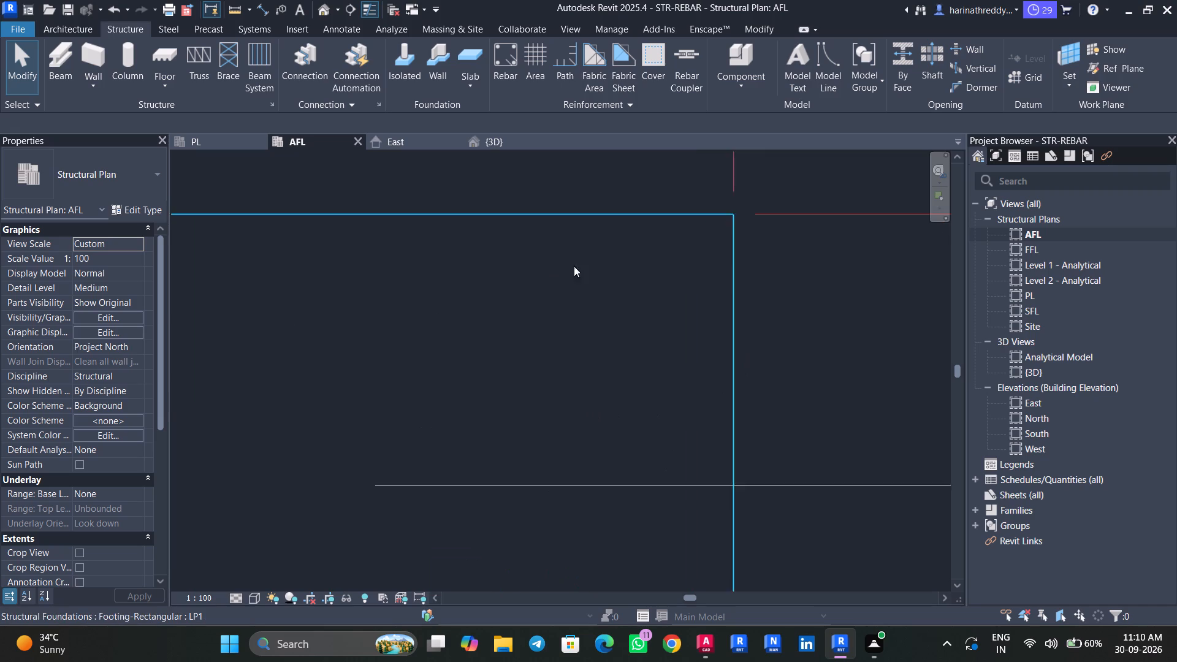
pyautogui.scroll(7, 574, 266)
pyautogui.moveTo(715, 221); pyautogui.dragTo(517, 460, button='middle')
pyautogui.scroll(11, 517, 460)
pyautogui.scroll(-2, 762, 431)
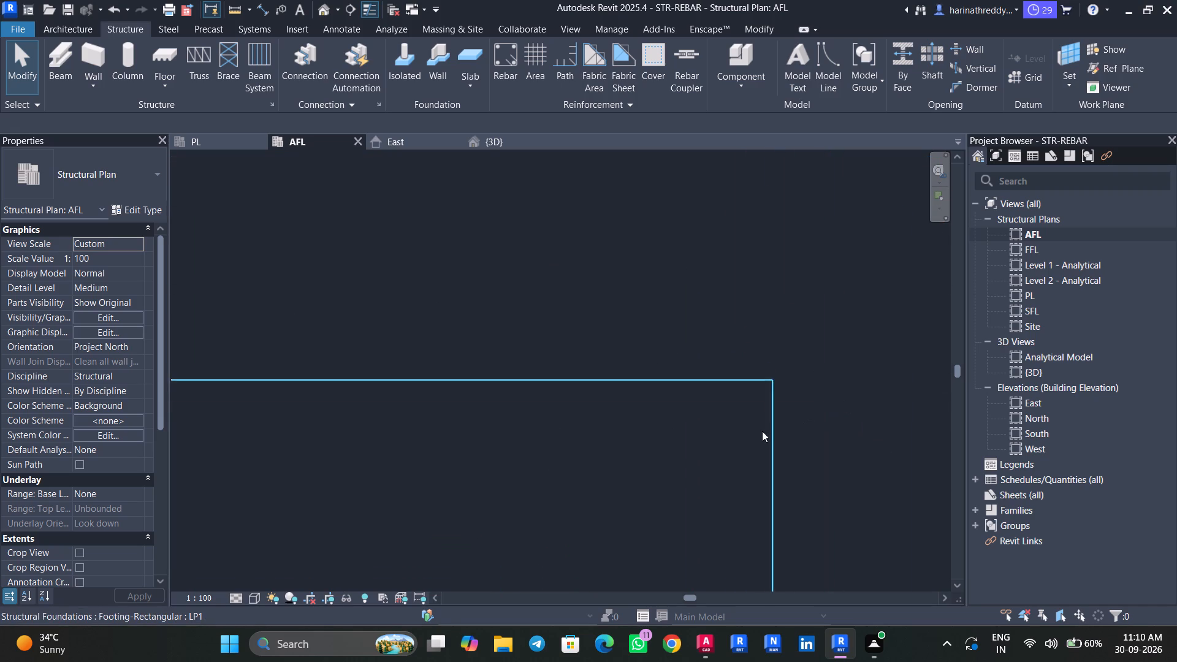
pyautogui.scroll(-7, 762, 431)
pyautogui.scroll(1, 761, 431)
pyautogui.scroll(-2, 761, 431)
pyautogui.scroll(1, 761, 431)
pyautogui.scroll(-8, 761, 431)
pyautogui.scroll(1, 761, 431)
pyautogui.scroll(-6, 761, 431)
pyautogui.scroll(2, 761, 431)
pyautogui.scroll(-14, 761, 431)
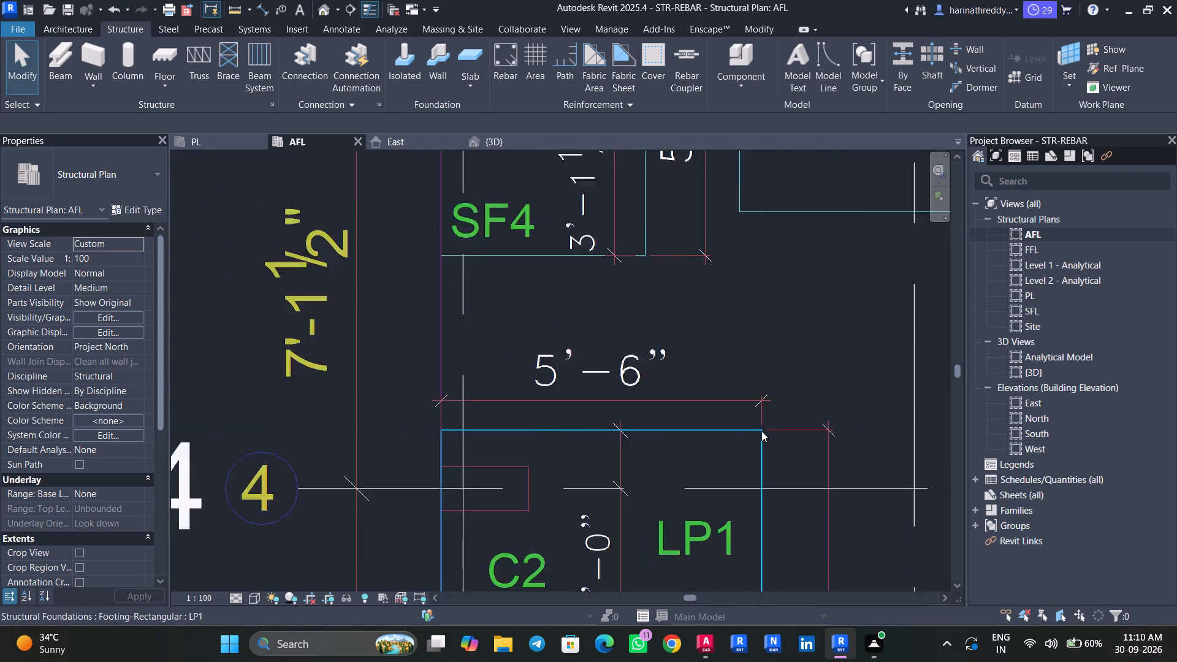
pyautogui.scroll(-13, 761, 431)
# Recheck the upper left corner of the F4 footing under C3 at grid G-3 against the drawing outline.
pyautogui.moveTo(772, 457); pyautogui.dragTo(488, 446, button='middle')
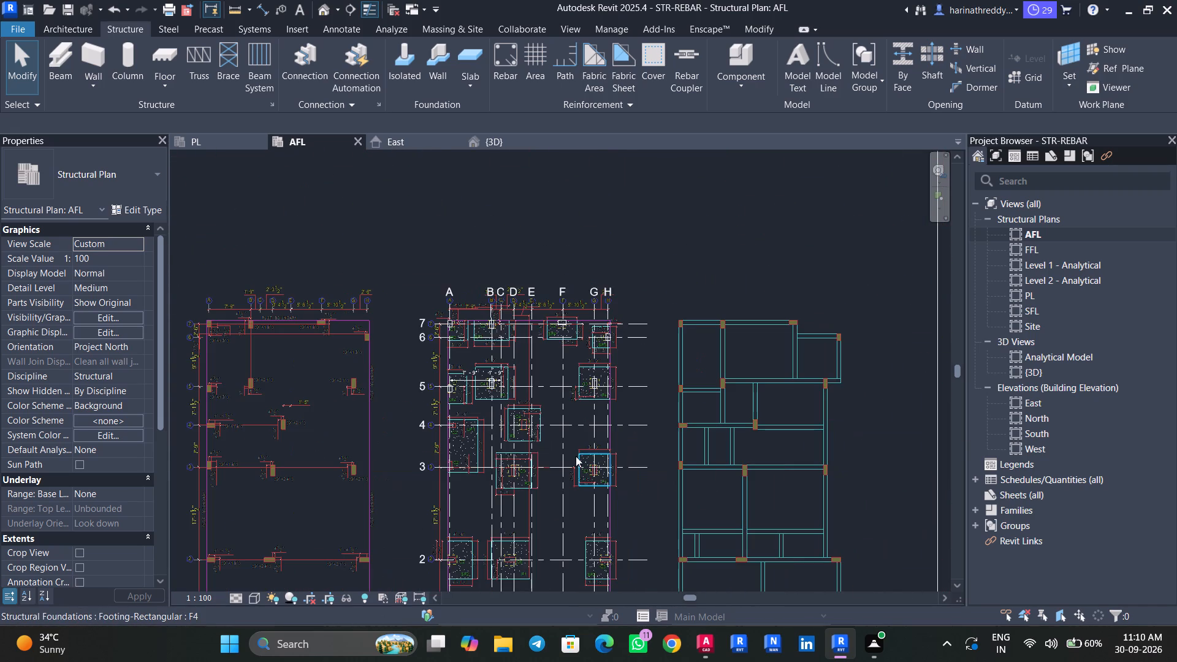
pyautogui.scroll(1, 576, 456)
pyautogui.scroll(-1, 576, 456)
pyautogui.scroll(4, 576, 456)
pyautogui.scroll(-2, 576, 456)
pyautogui.scroll(2, 576, 456)
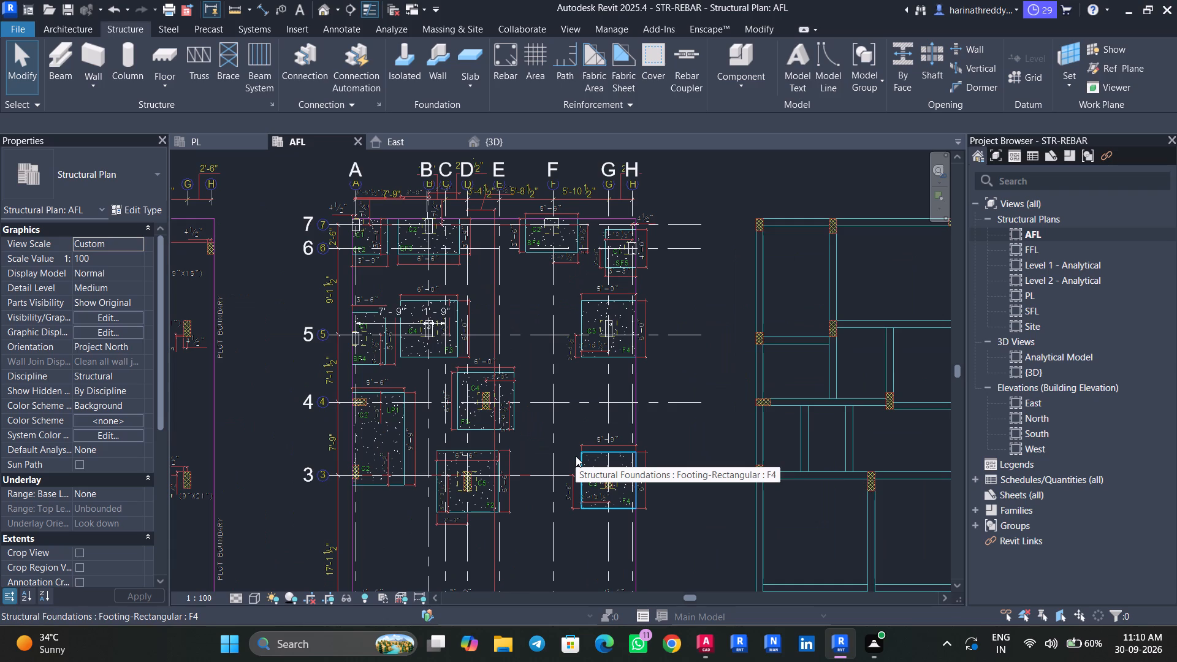
pyautogui.scroll(2, 592, 443)
pyautogui.scroll(-1, 594, 443)
pyautogui.scroll(7, 594, 444)
pyautogui.scroll(-1, 587, 475)
pyautogui.scroll(8, 587, 474)
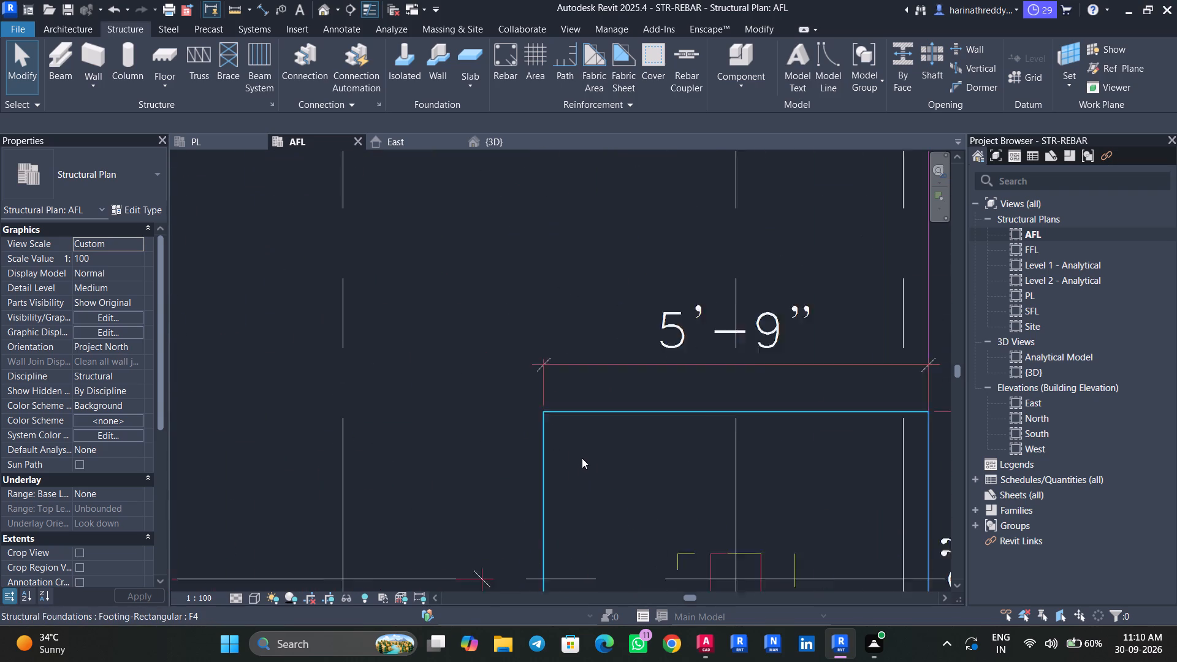
pyautogui.scroll(14, 506, 367)
pyautogui.scroll(-1, 541, 417)
pyautogui.scroll(5, 511, 382)
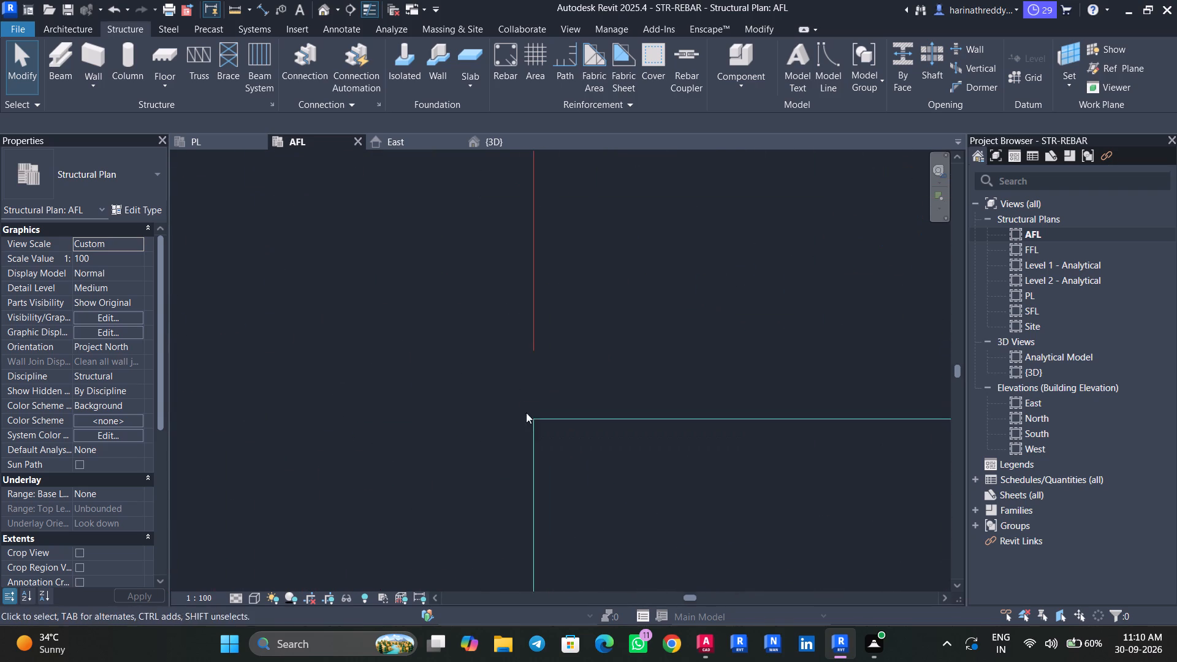
pyautogui.scroll(14, 526, 413)
pyautogui.scroll(-20, 538, 431)
pyautogui.scroll(-11, 538, 431)
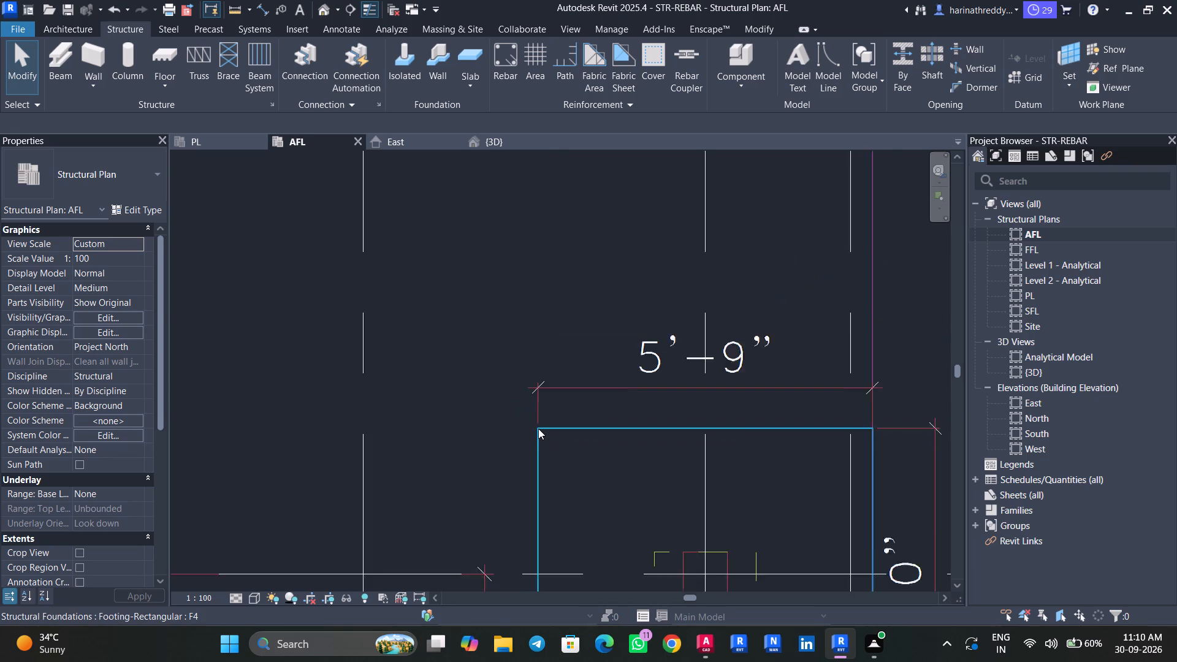
# Align the left edge of the SF2 footing under C2 at grid A-2 with the drawing outline.
pyautogui.scroll(-16, 538, 428)
pyautogui.moveTo(503, 461); pyautogui.dragTo(586, 314, button='middle')
pyautogui.scroll(6, 430, 435)
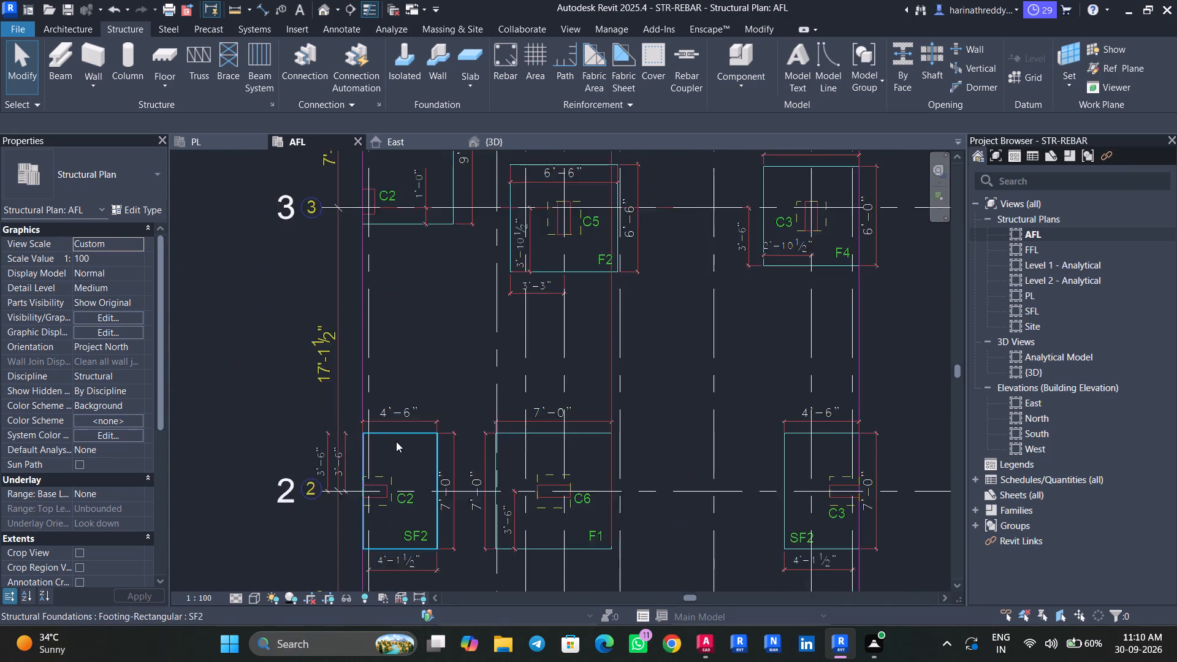
pyautogui.scroll(6, 396, 441)
pyautogui.scroll(-1, 396, 440)
pyautogui.scroll(5, 396, 440)
pyautogui.scroll(-1, 339, 433)
pyautogui.scroll(8, 339, 433)
pyautogui.moveTo(340, 431); pyautogui.dragTo(683, 431, button='middle')
pyautogui.scroll(7, 403, 409)
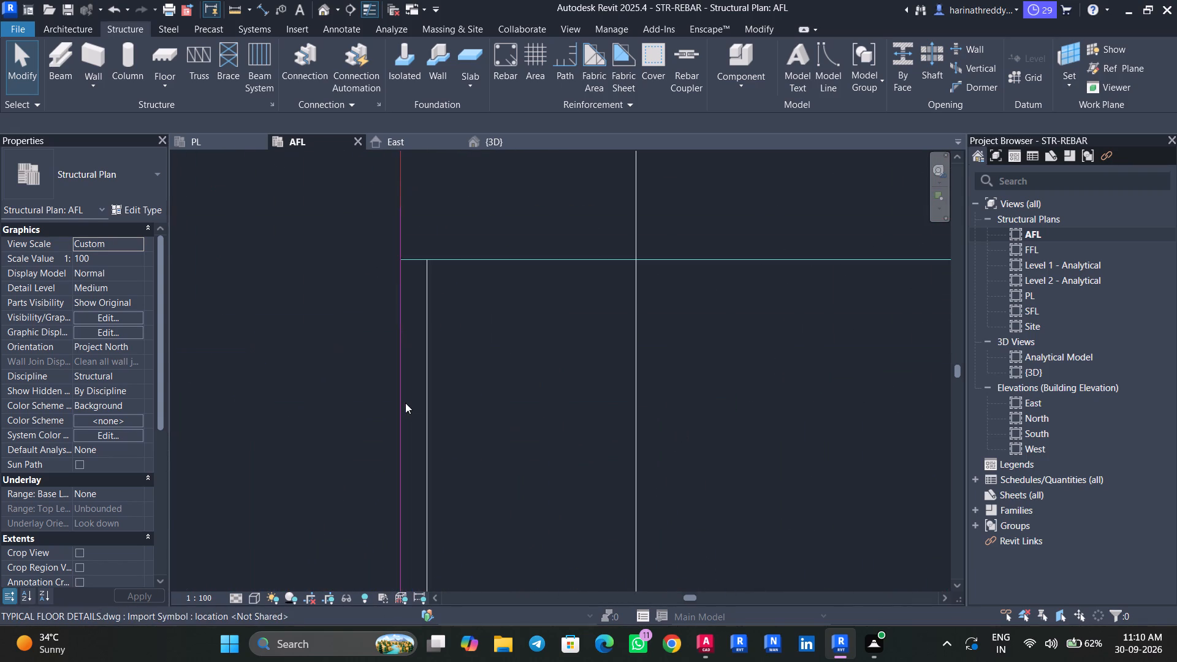
pyautogui.scroll(4, 405, 403)
pyautogui.press('Escape')
pyautogui.press('Escape')
pyautogui.write('AL')
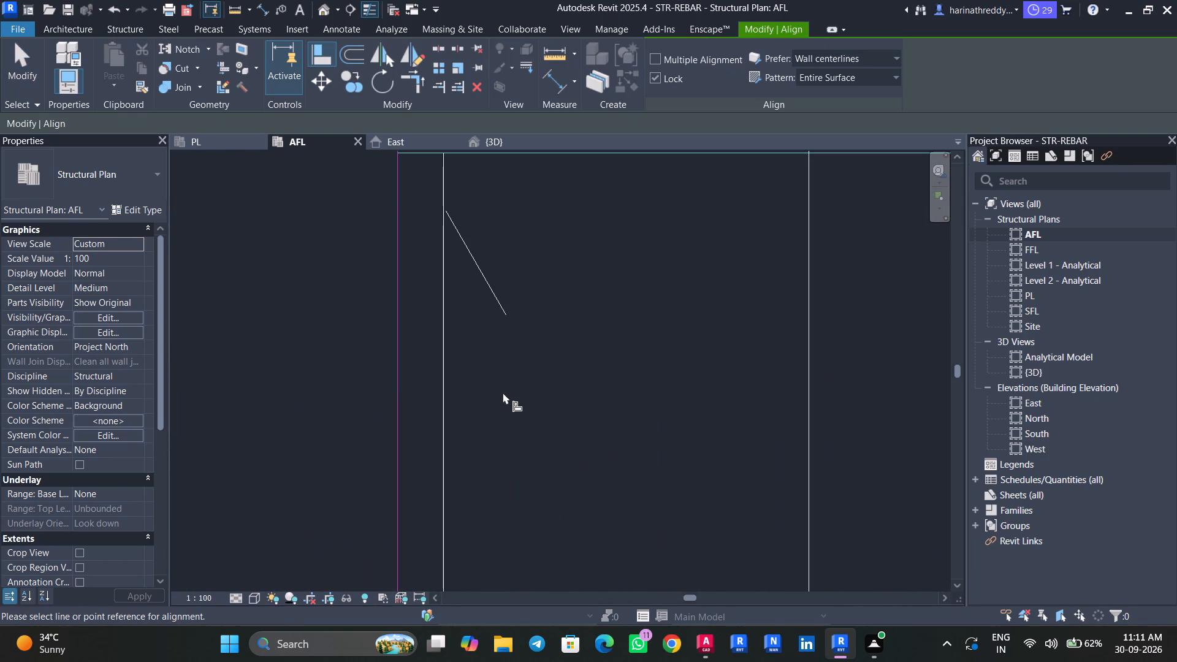
pyautogui.click(395, 379)
pyautogui.click(442, 409)
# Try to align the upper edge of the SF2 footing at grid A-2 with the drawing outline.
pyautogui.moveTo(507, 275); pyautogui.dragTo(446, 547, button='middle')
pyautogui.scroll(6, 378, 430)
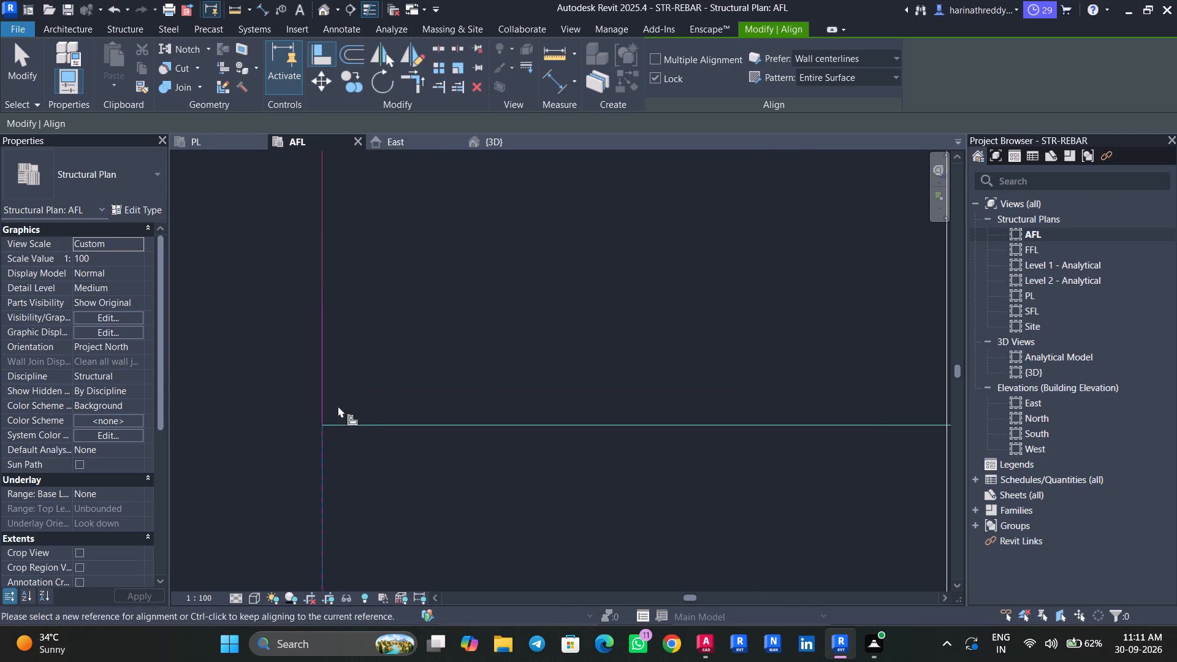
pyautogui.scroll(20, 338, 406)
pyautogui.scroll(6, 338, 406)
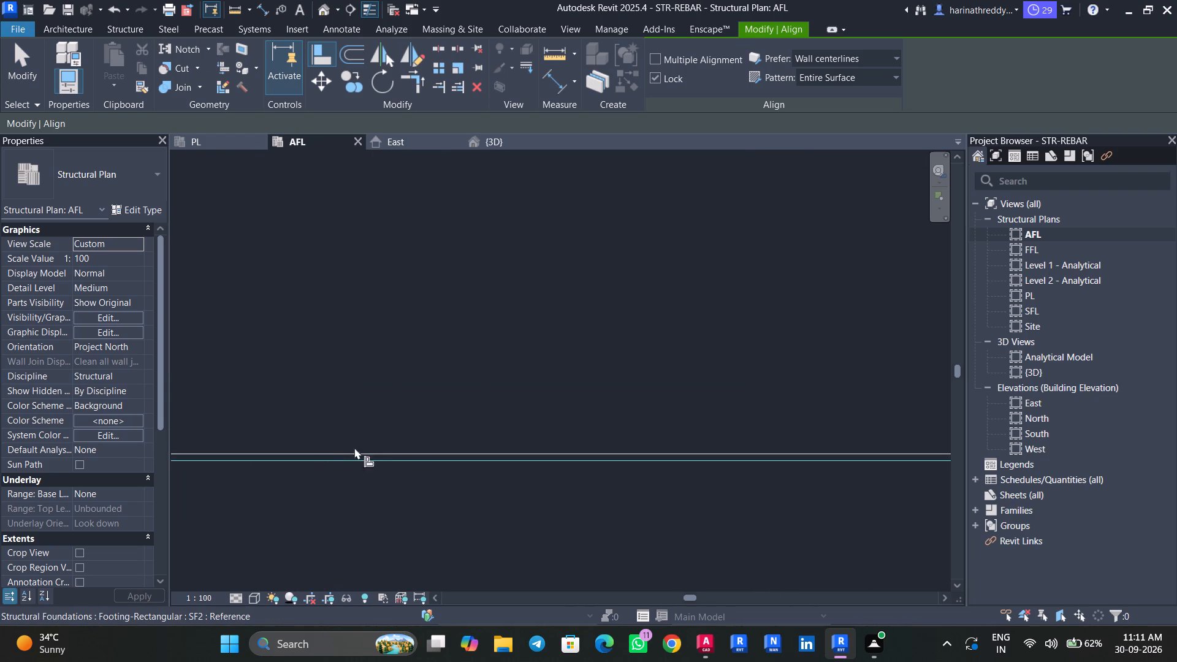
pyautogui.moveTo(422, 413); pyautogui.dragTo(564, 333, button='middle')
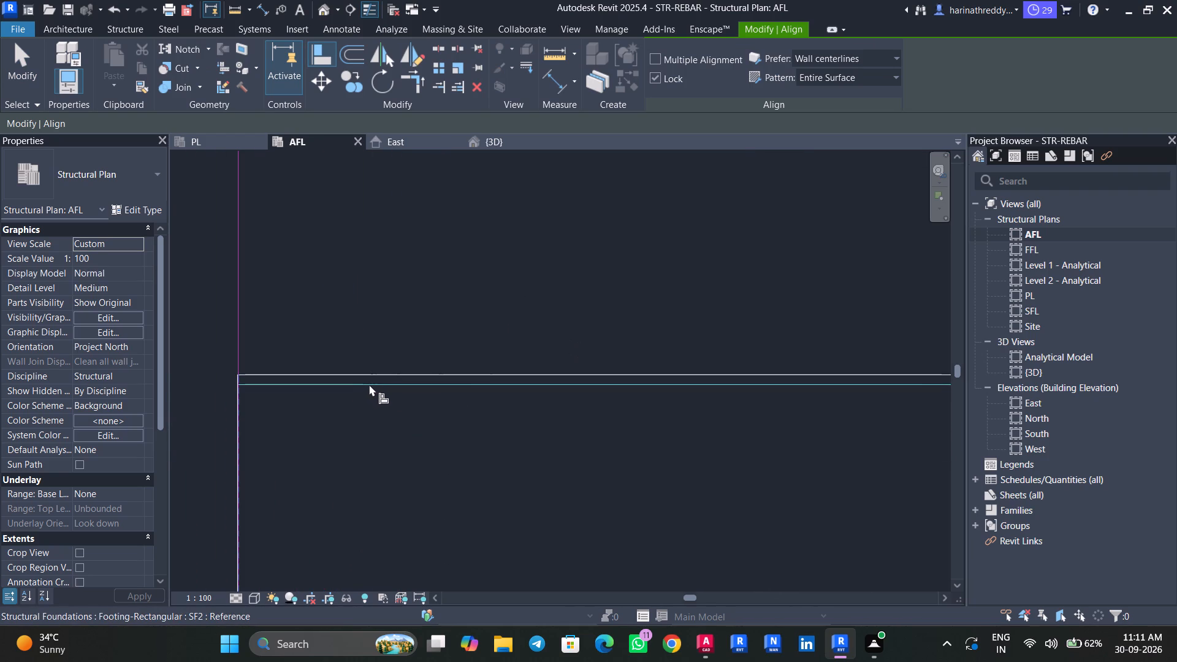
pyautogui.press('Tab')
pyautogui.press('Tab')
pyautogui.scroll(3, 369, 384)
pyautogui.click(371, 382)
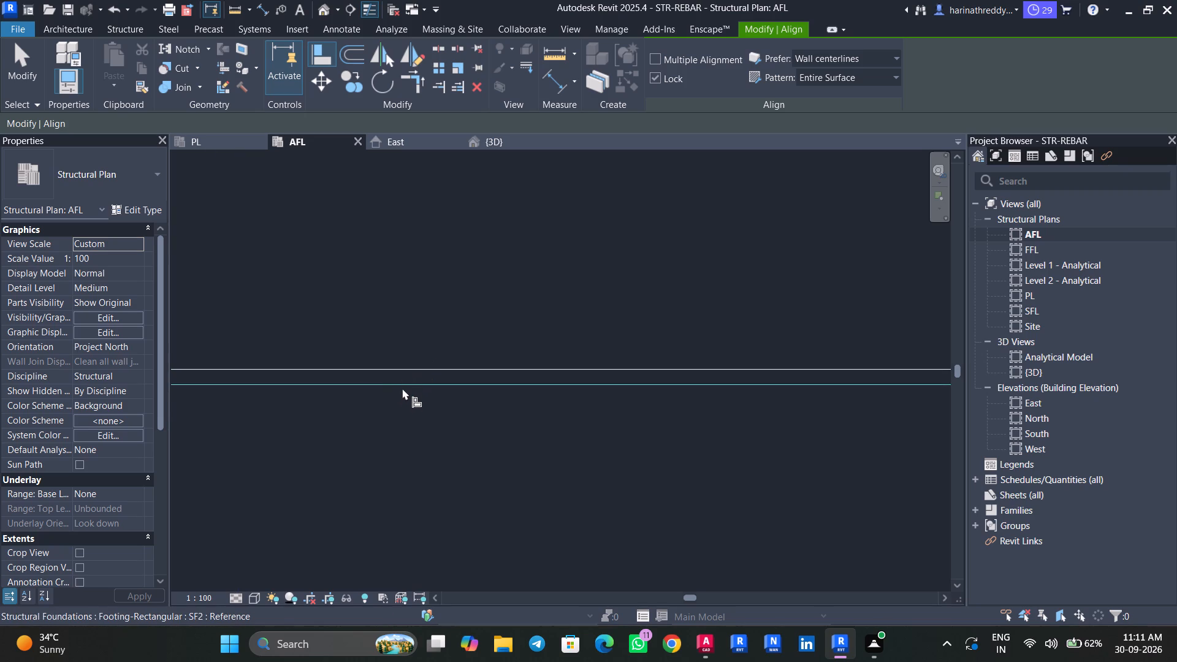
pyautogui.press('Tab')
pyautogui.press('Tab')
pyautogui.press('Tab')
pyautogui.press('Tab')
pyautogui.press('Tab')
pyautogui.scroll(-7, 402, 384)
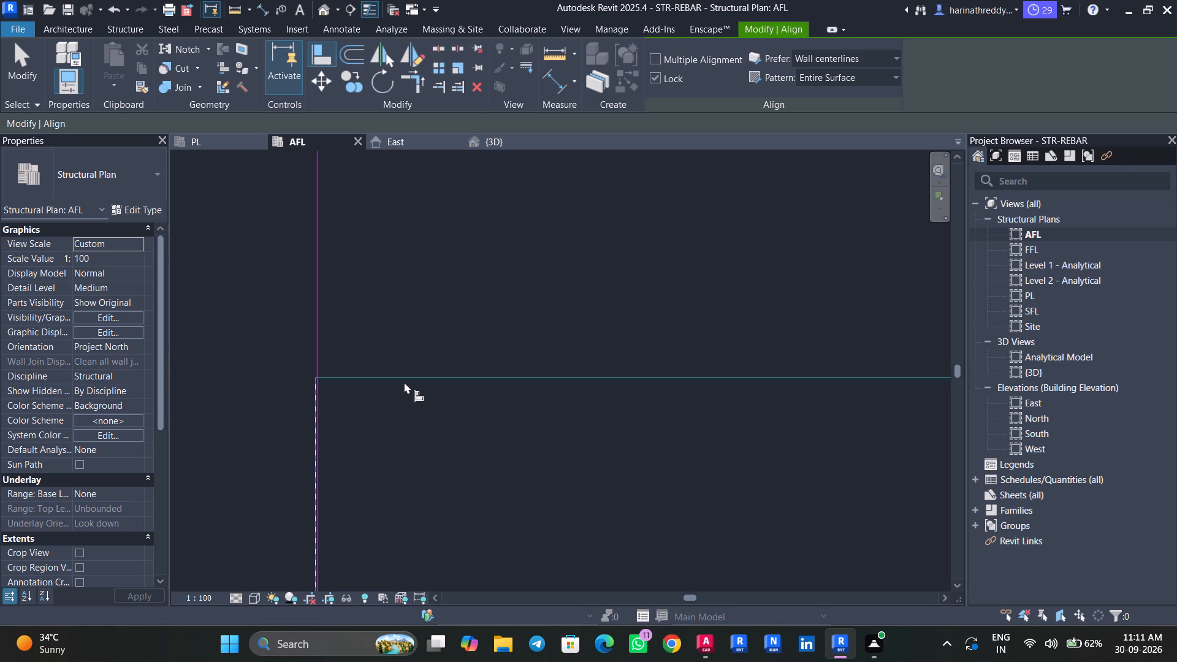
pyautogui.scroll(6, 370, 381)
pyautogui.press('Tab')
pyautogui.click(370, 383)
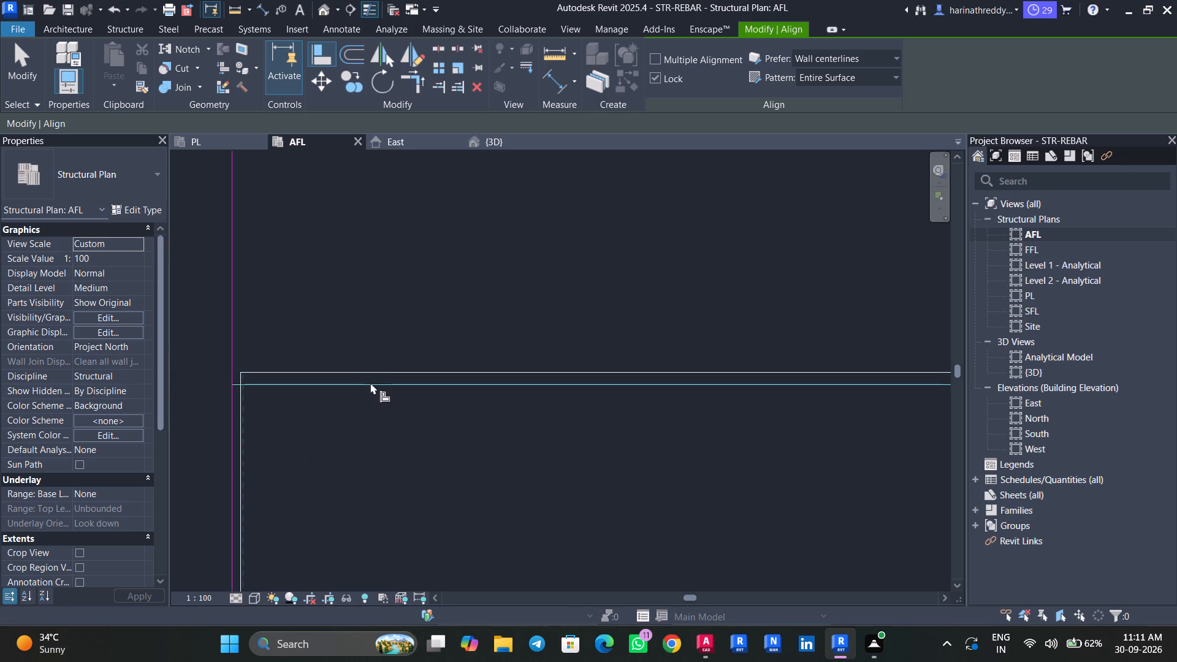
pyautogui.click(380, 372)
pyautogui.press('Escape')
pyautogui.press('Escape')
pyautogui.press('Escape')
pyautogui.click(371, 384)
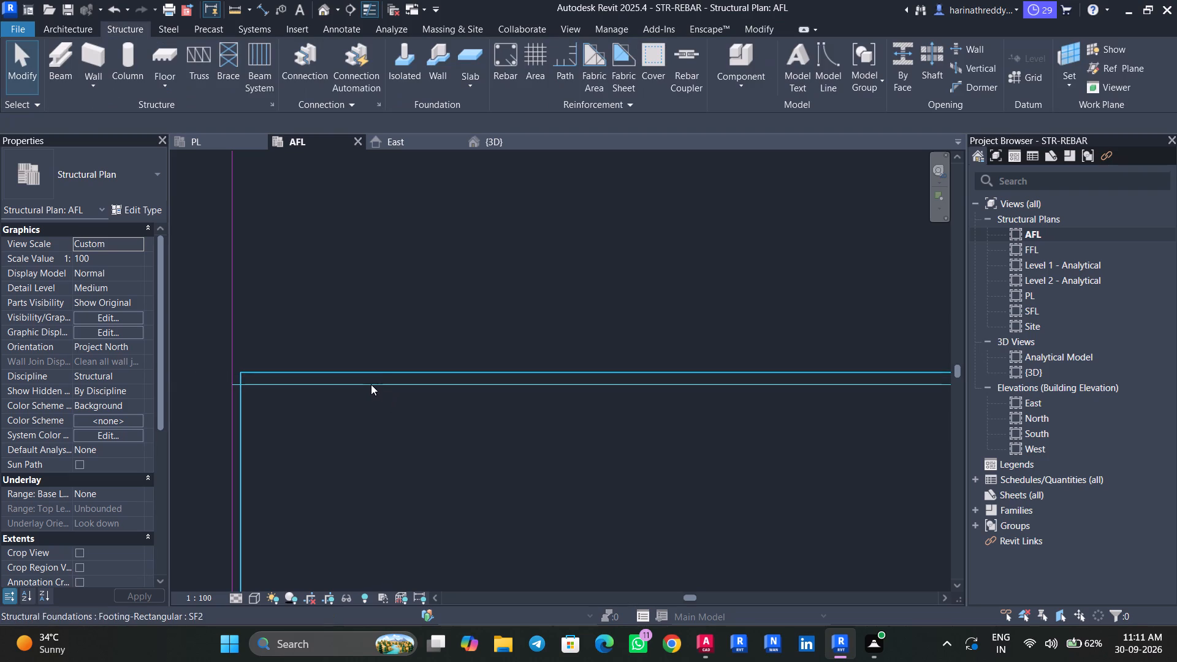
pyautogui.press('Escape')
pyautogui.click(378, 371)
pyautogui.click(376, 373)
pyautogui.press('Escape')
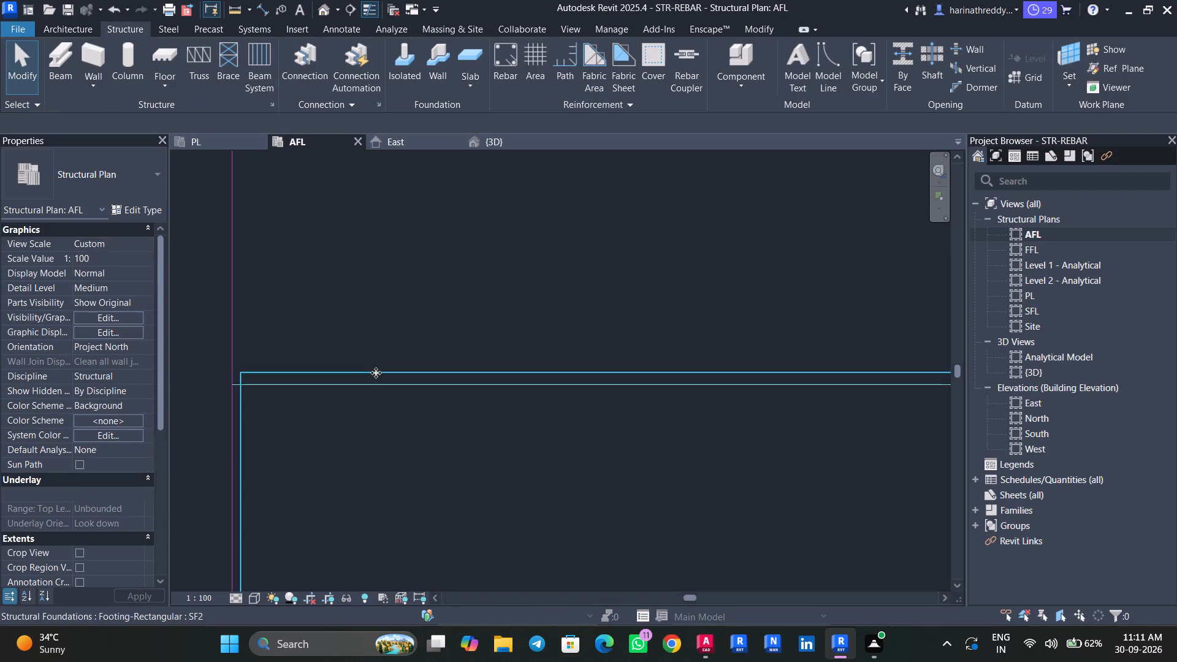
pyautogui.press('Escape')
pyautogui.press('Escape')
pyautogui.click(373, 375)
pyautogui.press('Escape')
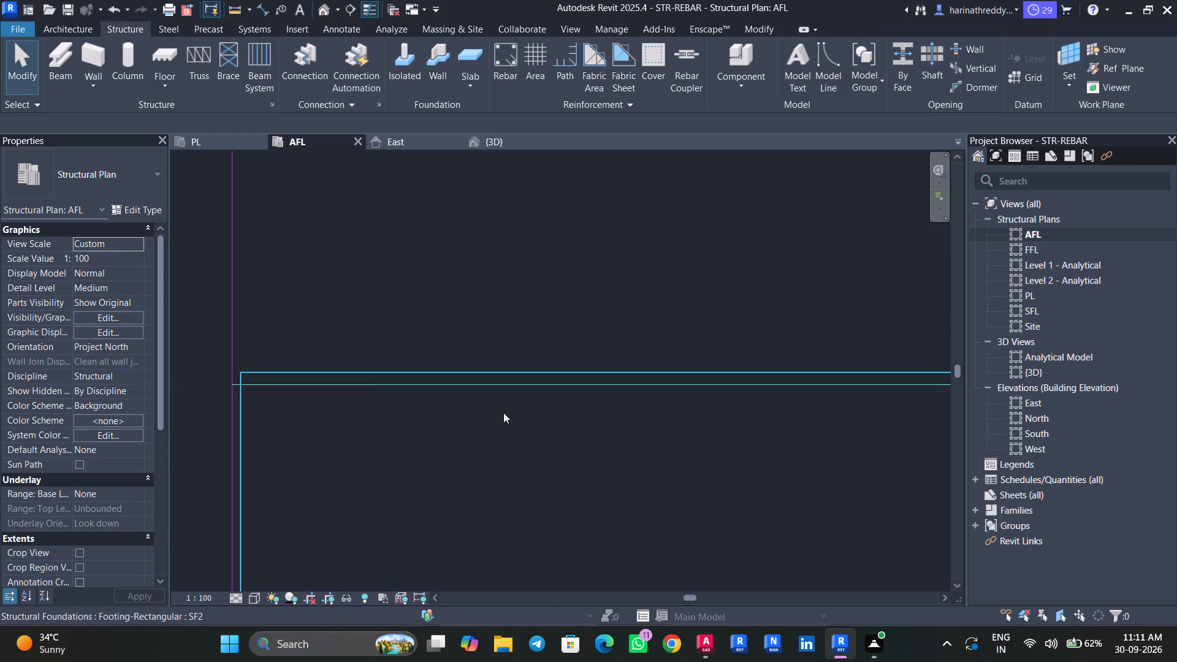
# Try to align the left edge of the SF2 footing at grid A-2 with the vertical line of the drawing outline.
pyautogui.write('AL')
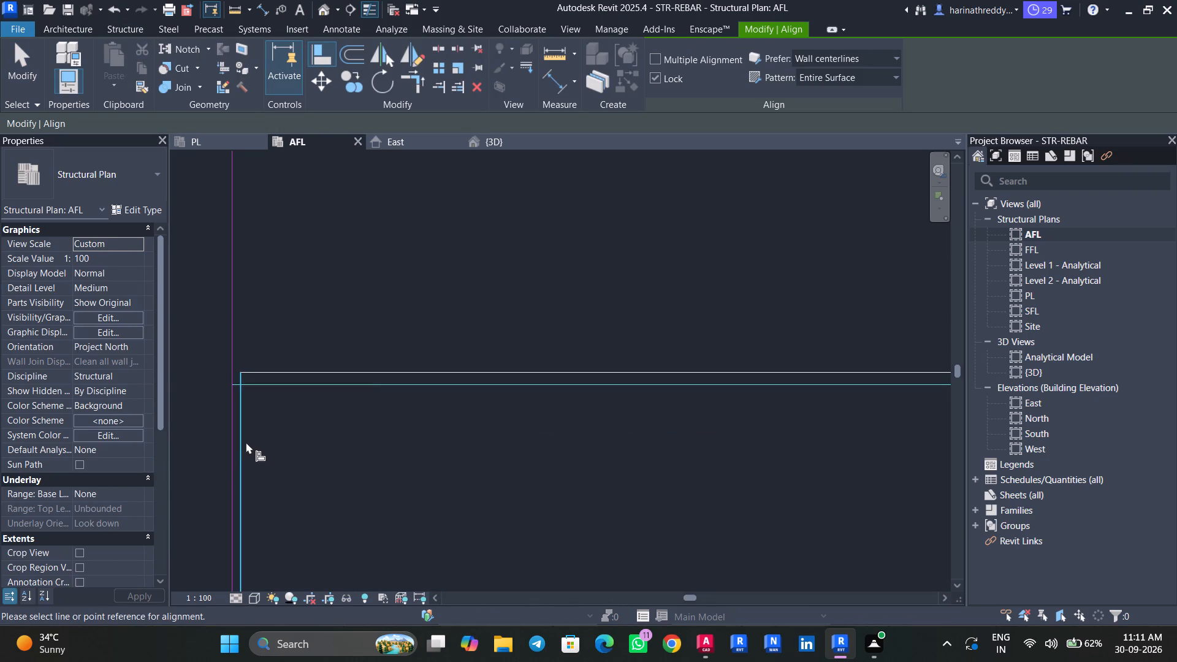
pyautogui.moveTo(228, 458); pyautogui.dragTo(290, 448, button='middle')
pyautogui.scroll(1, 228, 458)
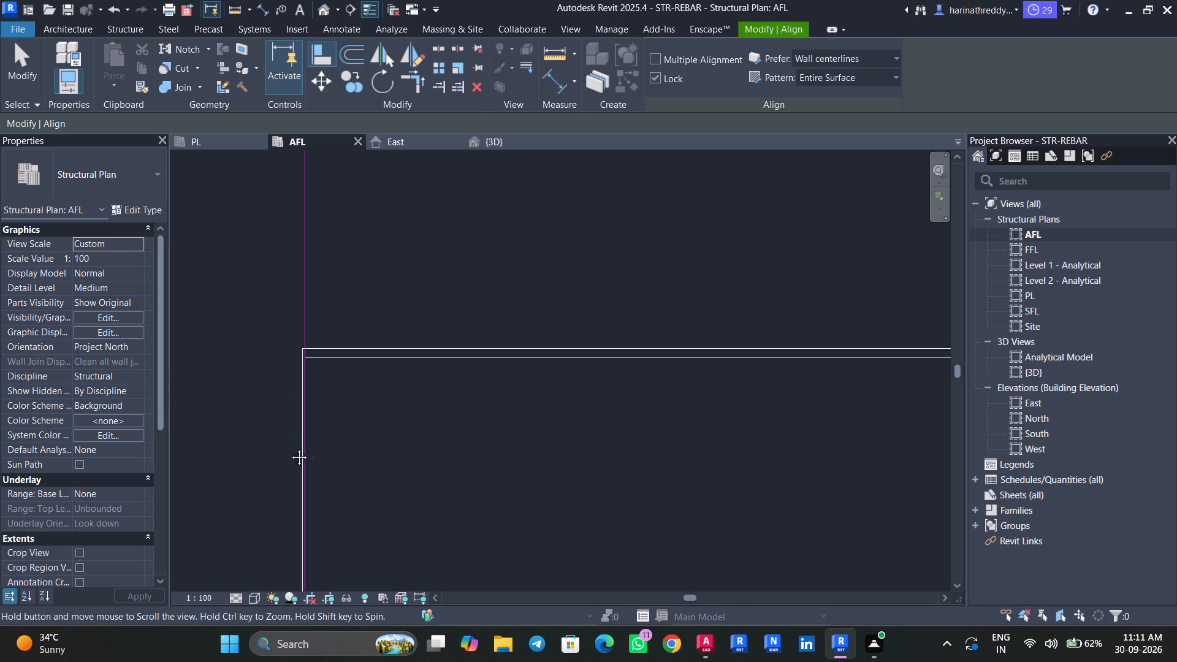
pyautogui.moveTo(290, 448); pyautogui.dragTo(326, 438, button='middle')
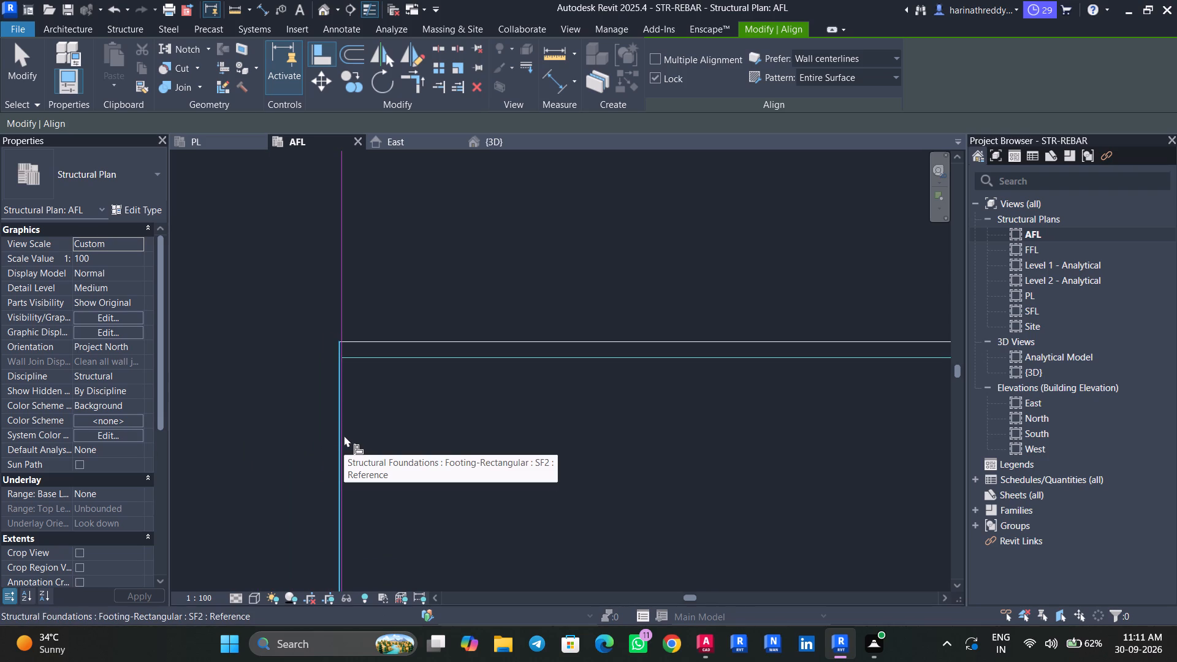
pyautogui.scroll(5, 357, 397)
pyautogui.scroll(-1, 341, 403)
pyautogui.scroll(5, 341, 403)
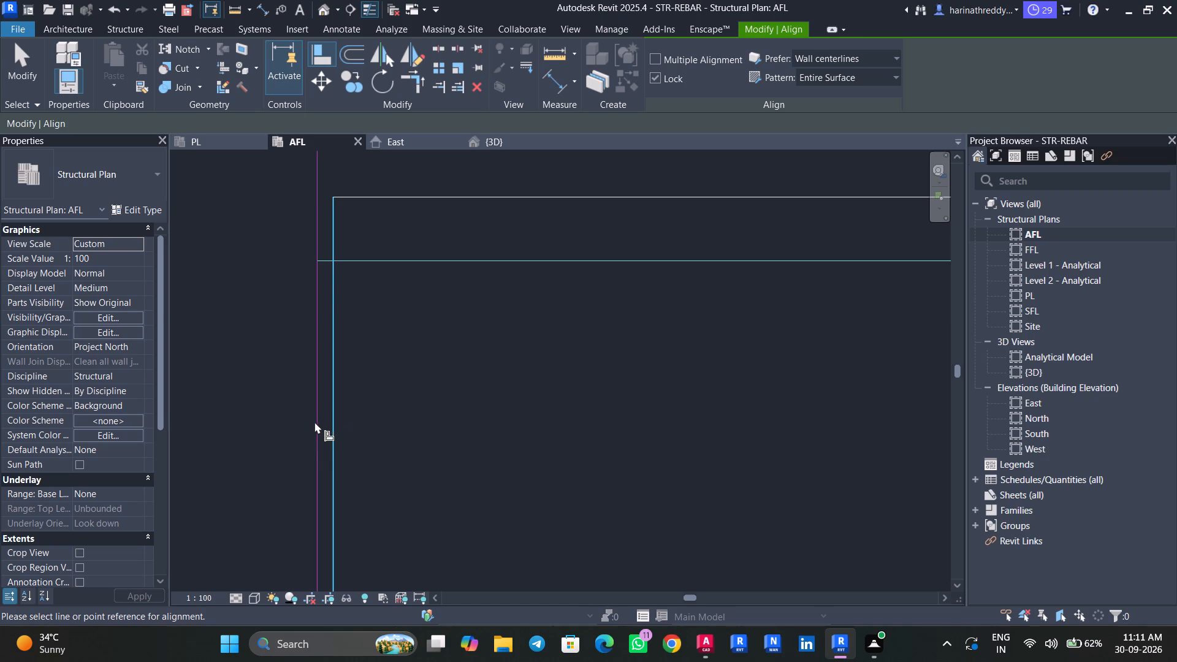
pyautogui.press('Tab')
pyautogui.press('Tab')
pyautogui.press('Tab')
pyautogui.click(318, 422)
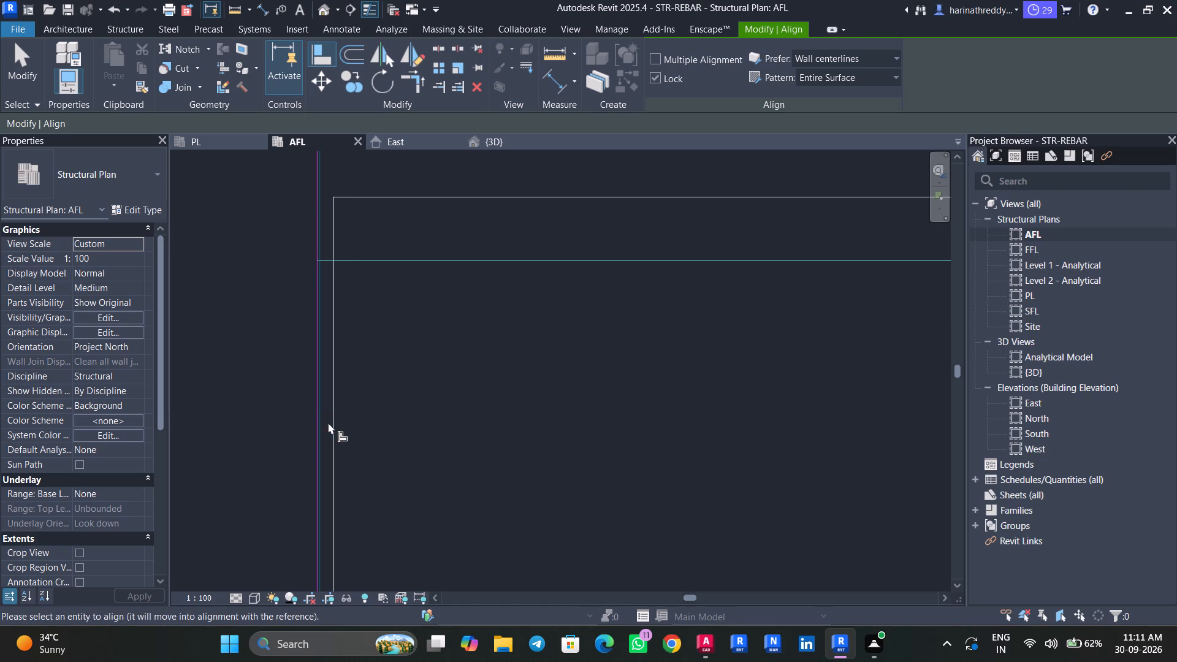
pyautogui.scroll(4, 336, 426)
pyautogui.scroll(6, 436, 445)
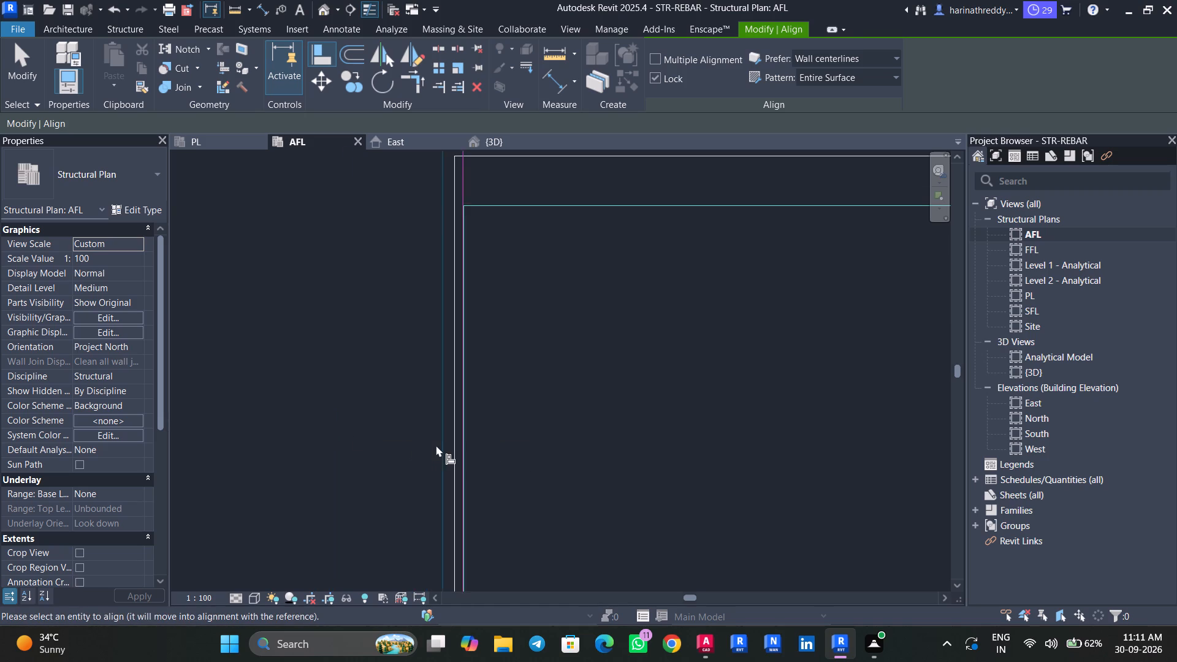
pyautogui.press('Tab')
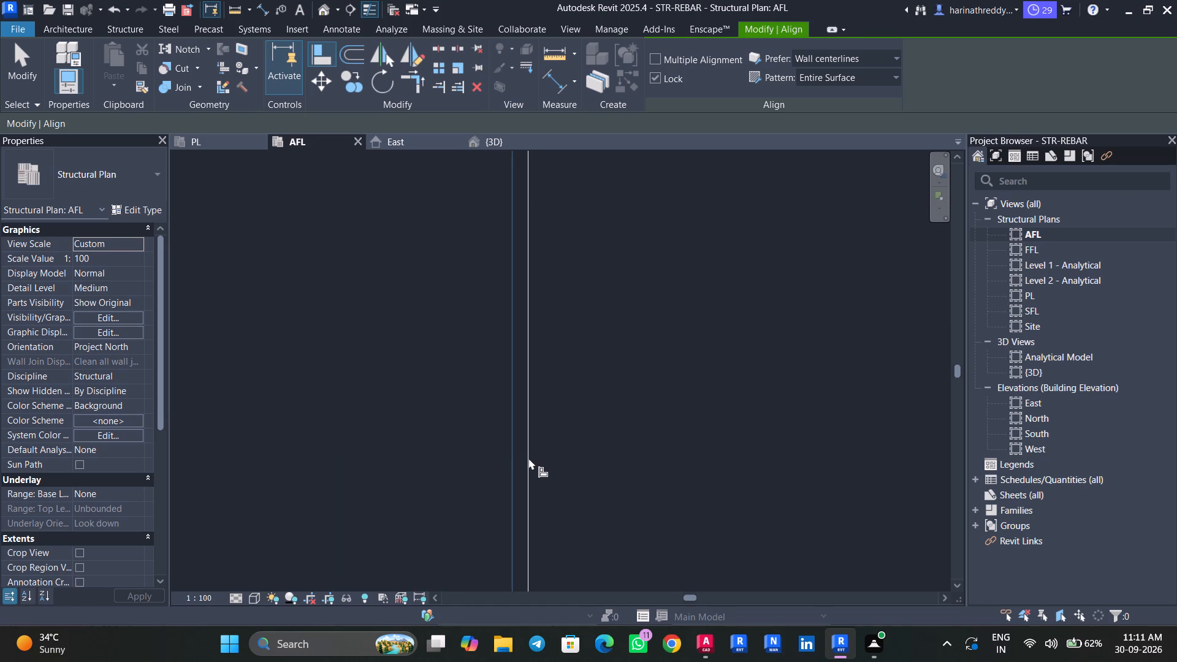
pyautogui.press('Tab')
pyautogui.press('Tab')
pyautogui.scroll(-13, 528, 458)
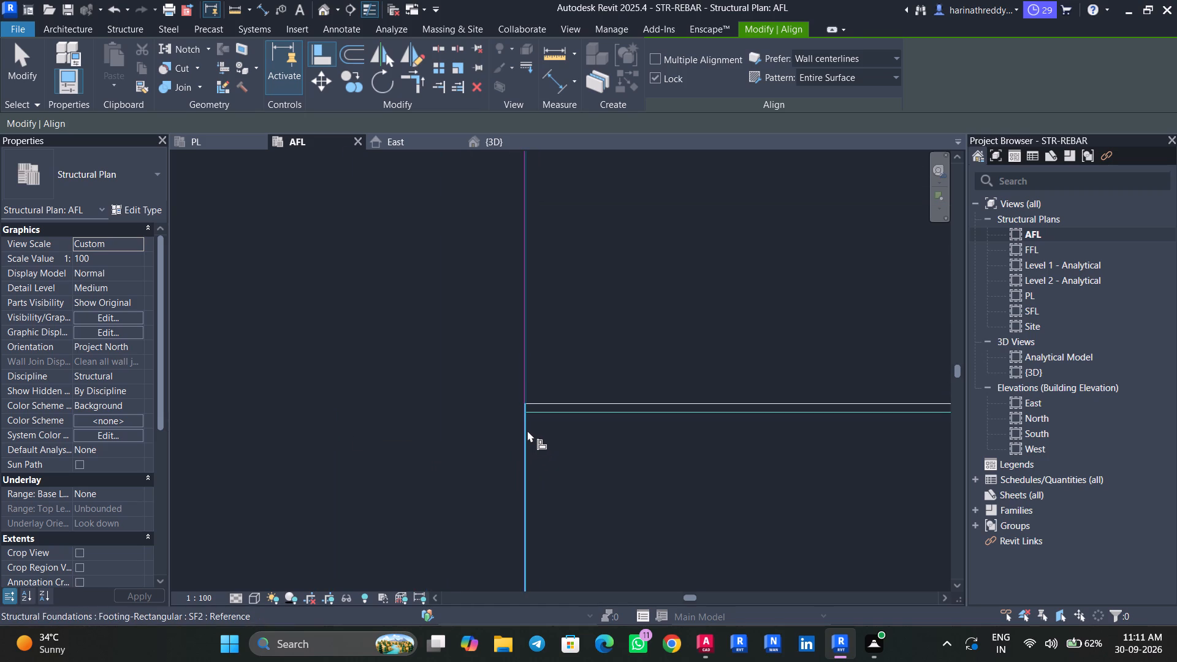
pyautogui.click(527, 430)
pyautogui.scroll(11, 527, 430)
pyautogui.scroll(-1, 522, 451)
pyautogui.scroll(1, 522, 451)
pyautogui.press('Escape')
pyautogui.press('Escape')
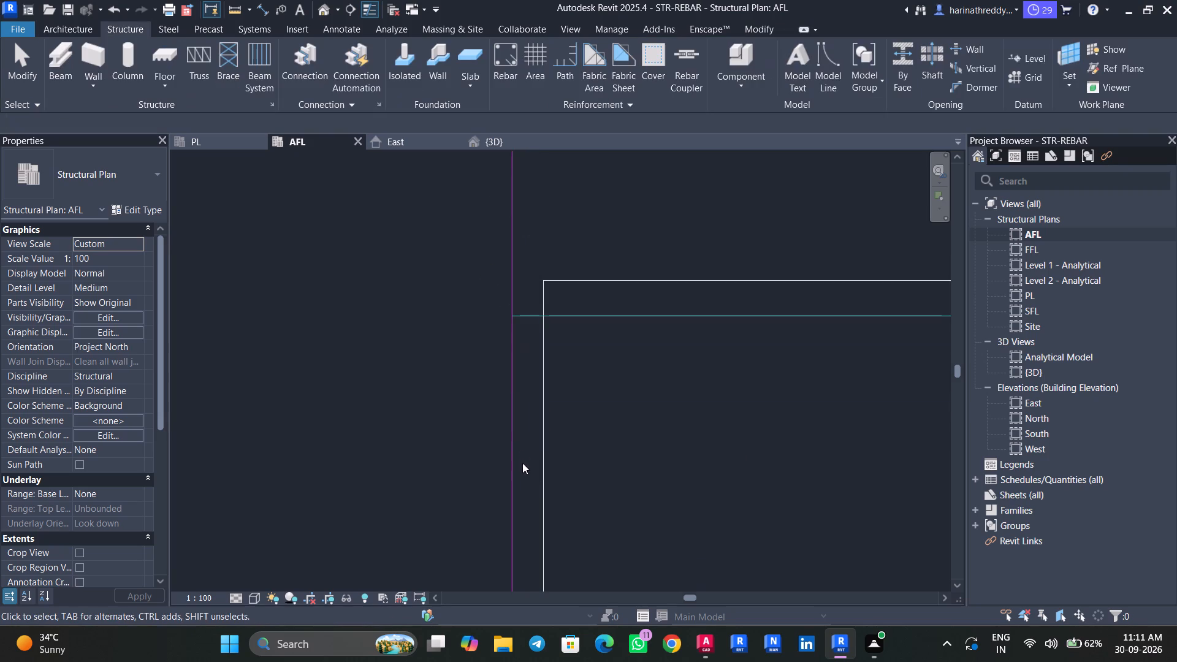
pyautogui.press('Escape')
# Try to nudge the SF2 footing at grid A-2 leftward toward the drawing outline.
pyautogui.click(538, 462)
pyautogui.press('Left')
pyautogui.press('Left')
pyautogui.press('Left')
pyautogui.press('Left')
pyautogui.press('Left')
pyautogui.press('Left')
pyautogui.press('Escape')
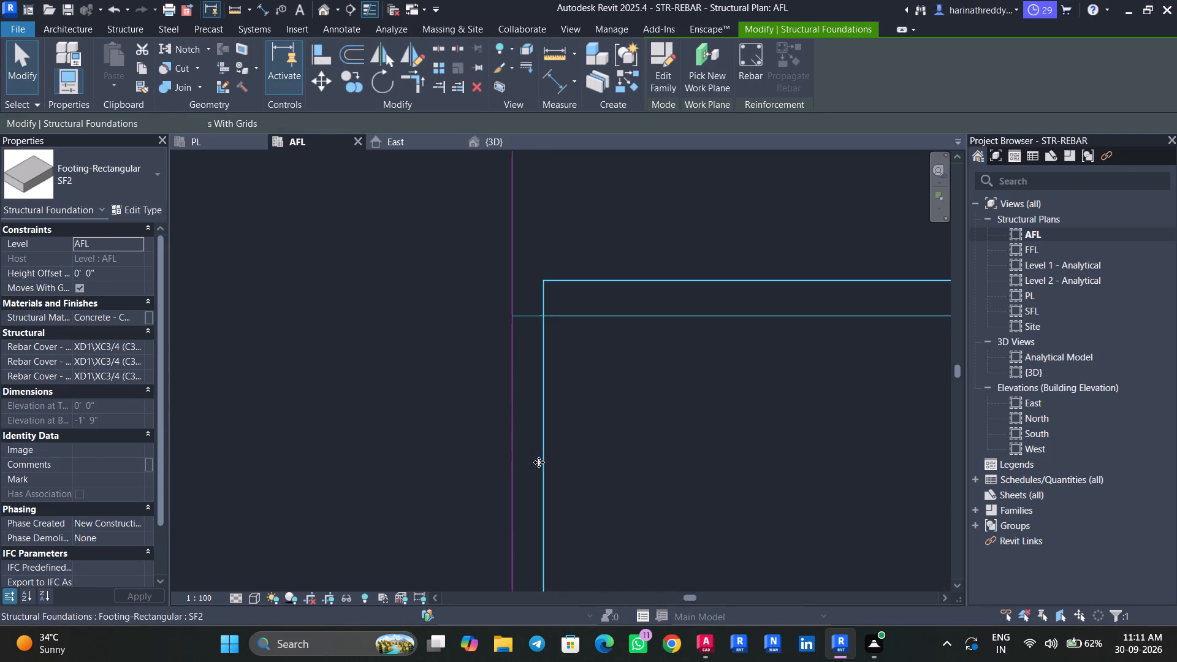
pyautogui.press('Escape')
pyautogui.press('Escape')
# Release the two alignment locks on the left side of the SF2 footing at grid A-2.
pyautogui.click(539, 462)
pyautogui.click(518, 351)
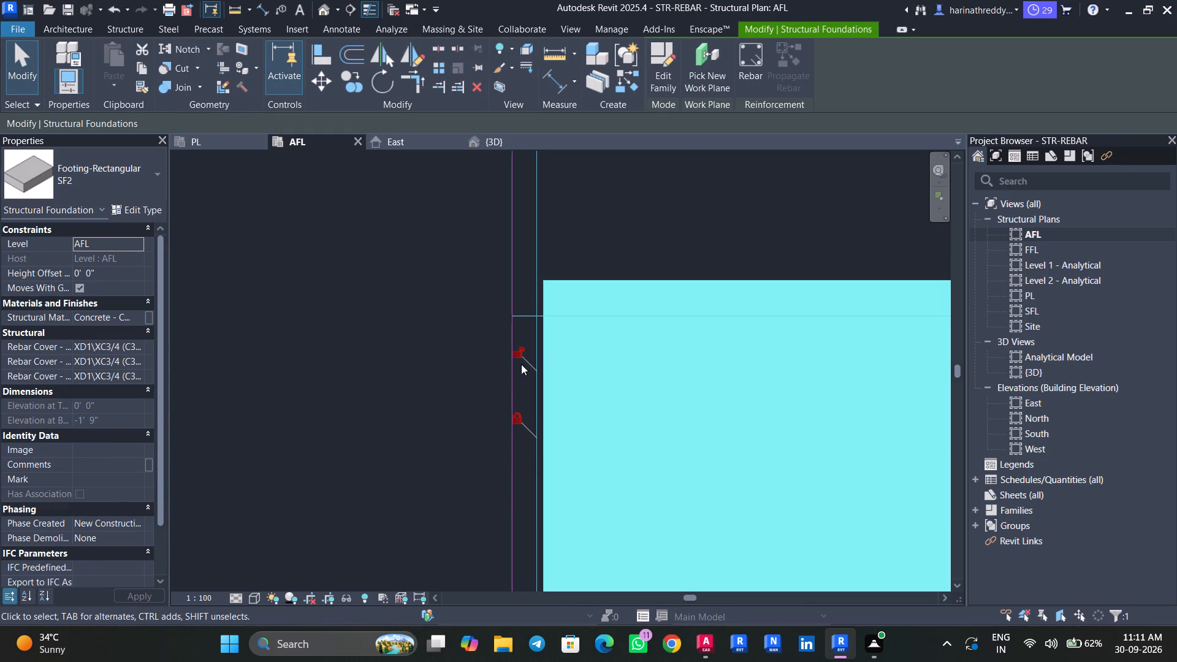
pyautogui.click(519, 424)
pyautogui.press('Escape')
pyautogui.press('Escape')
# Nudge the SF2 footing at grid A-2 leftward toward the vertical line of the drawing outline.
pyautogui.click(543, 451)
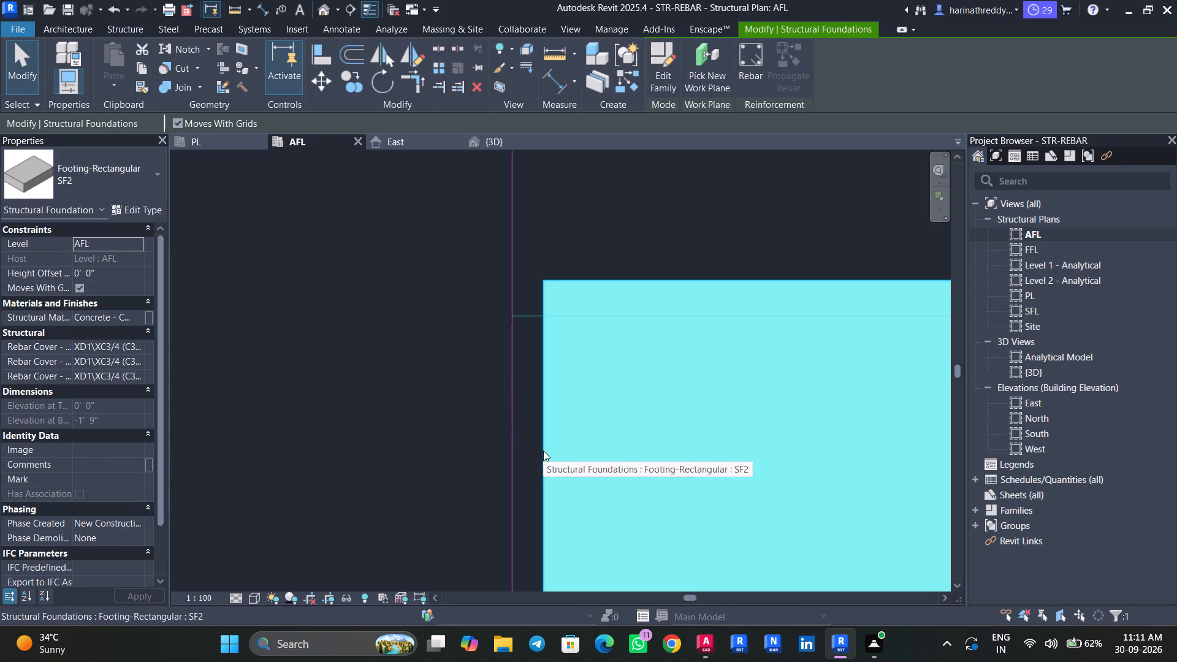
pyautogui.press('Left')
pyautogui.press('Left')
pyautogui.press('Left')
pyautogui.press('Left')
pyautogui.press('Left')
pyautogui.press('Left')
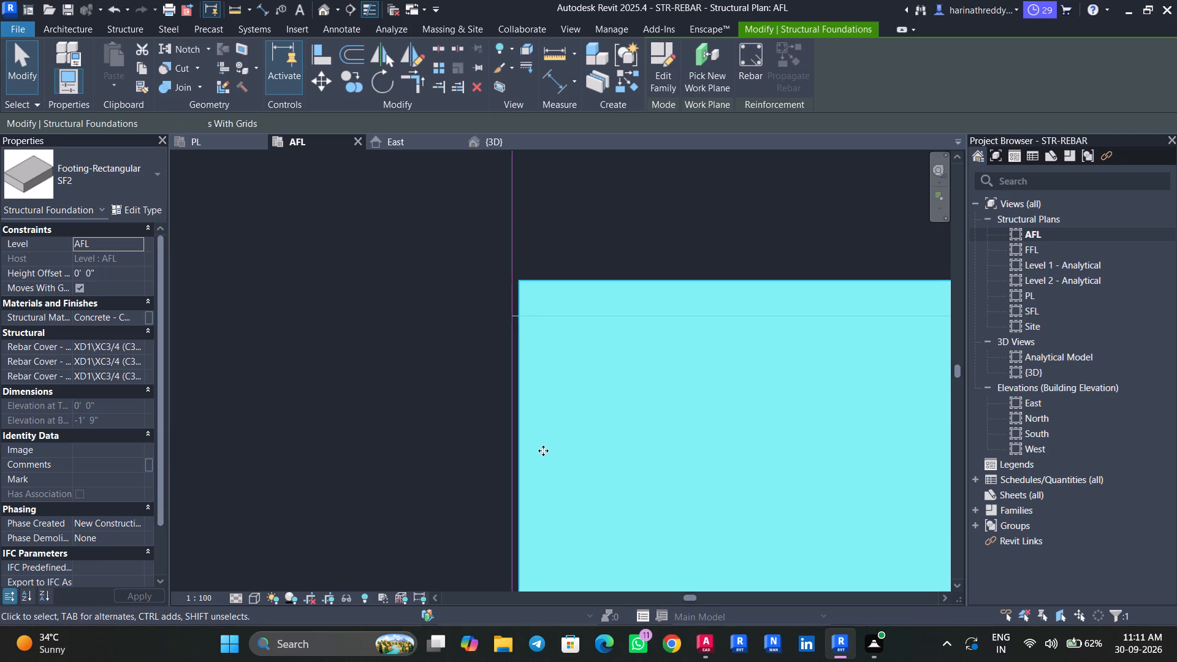
pyautogui.press('Escape')
pyautogui.press('Escape')
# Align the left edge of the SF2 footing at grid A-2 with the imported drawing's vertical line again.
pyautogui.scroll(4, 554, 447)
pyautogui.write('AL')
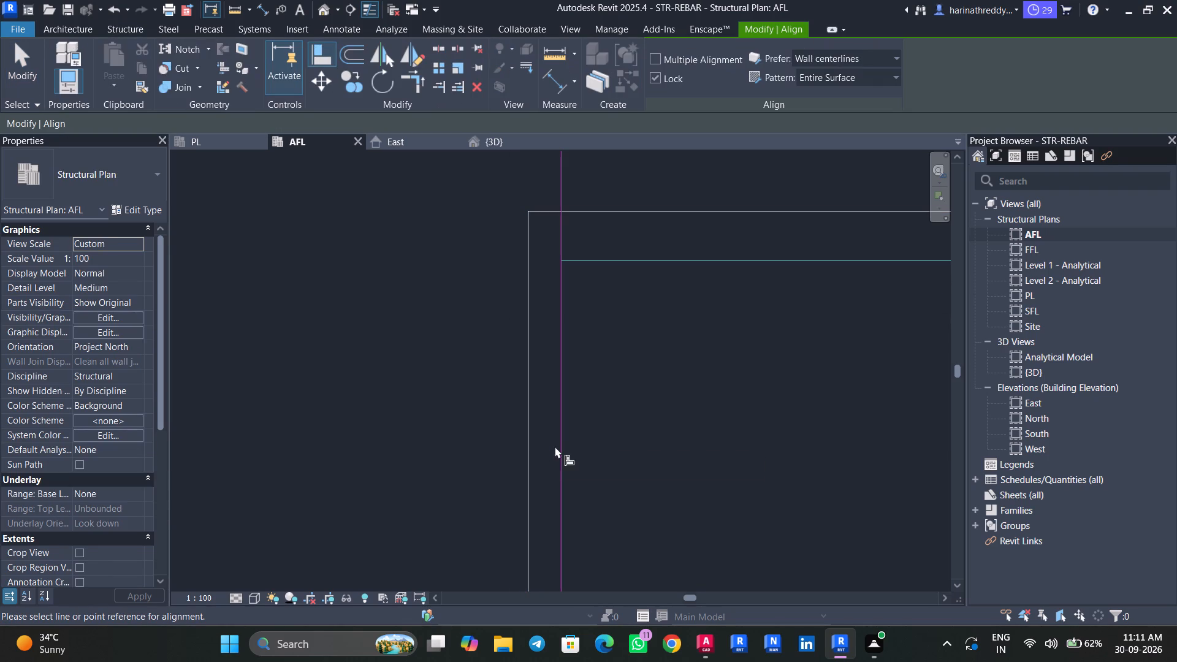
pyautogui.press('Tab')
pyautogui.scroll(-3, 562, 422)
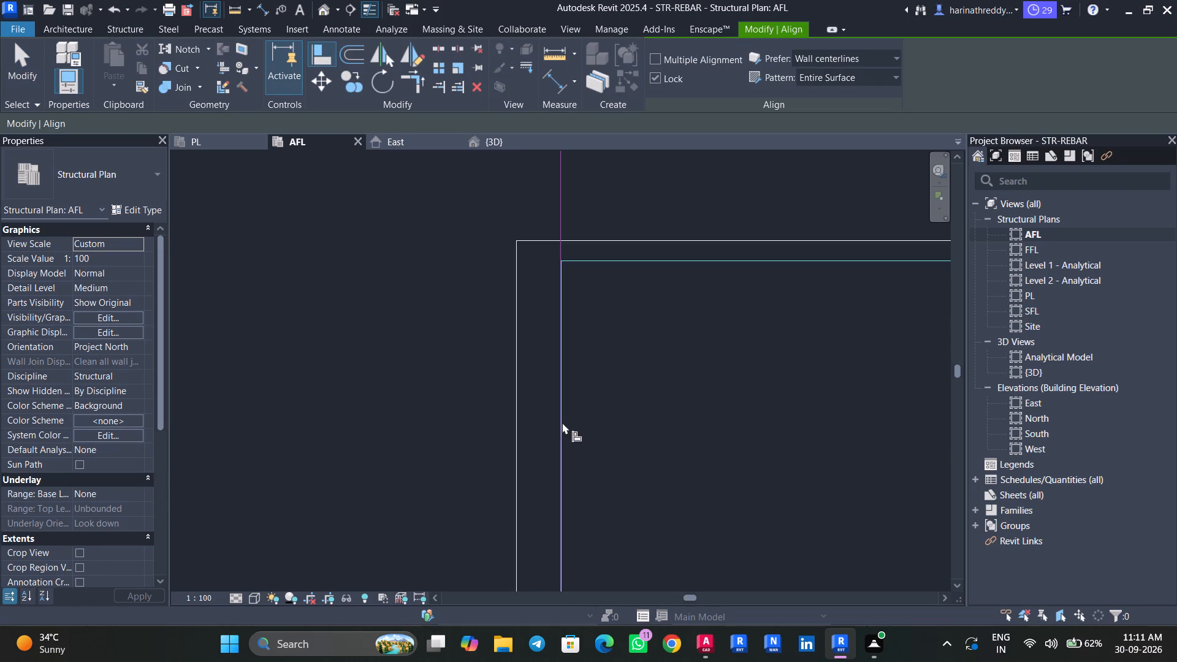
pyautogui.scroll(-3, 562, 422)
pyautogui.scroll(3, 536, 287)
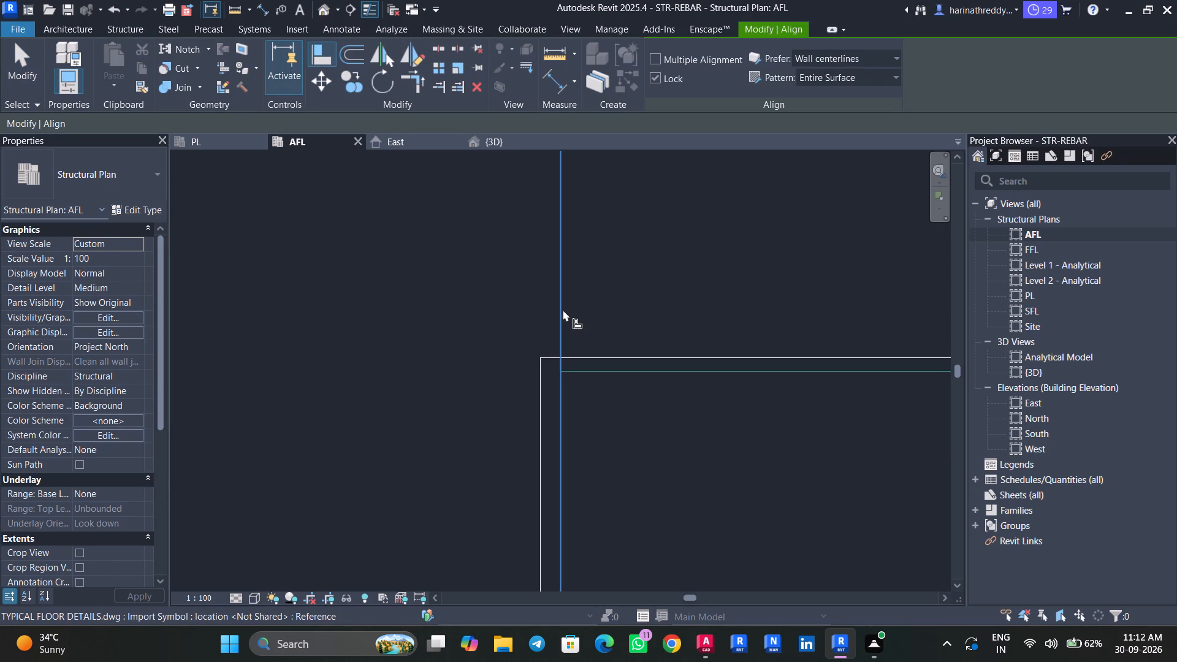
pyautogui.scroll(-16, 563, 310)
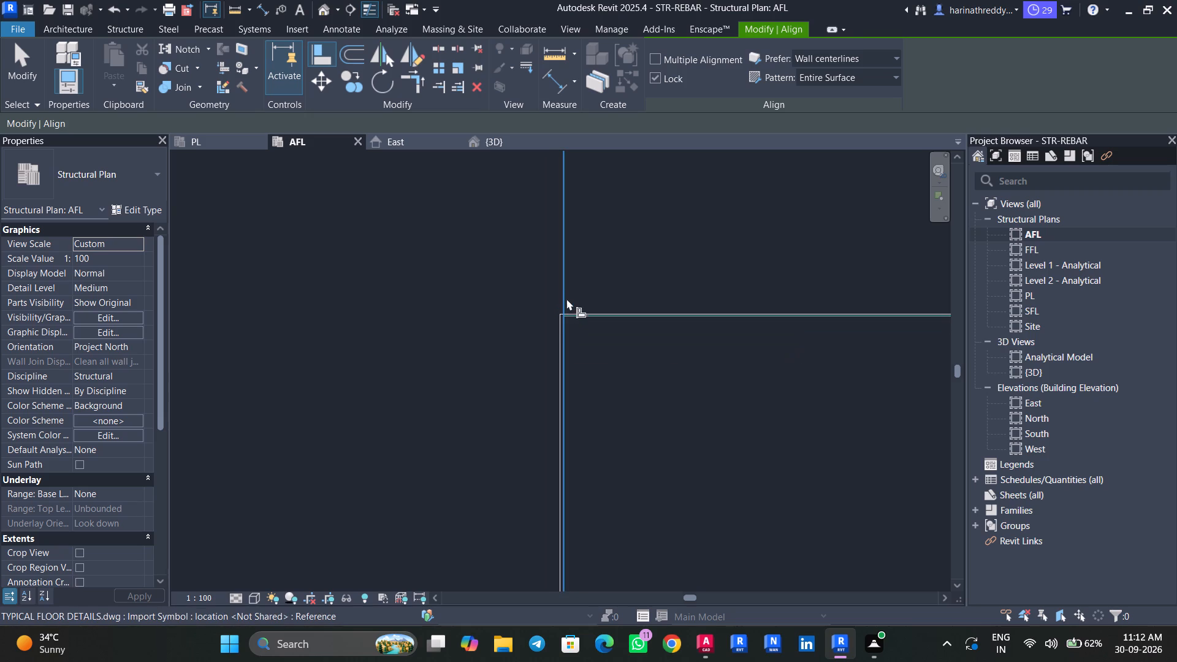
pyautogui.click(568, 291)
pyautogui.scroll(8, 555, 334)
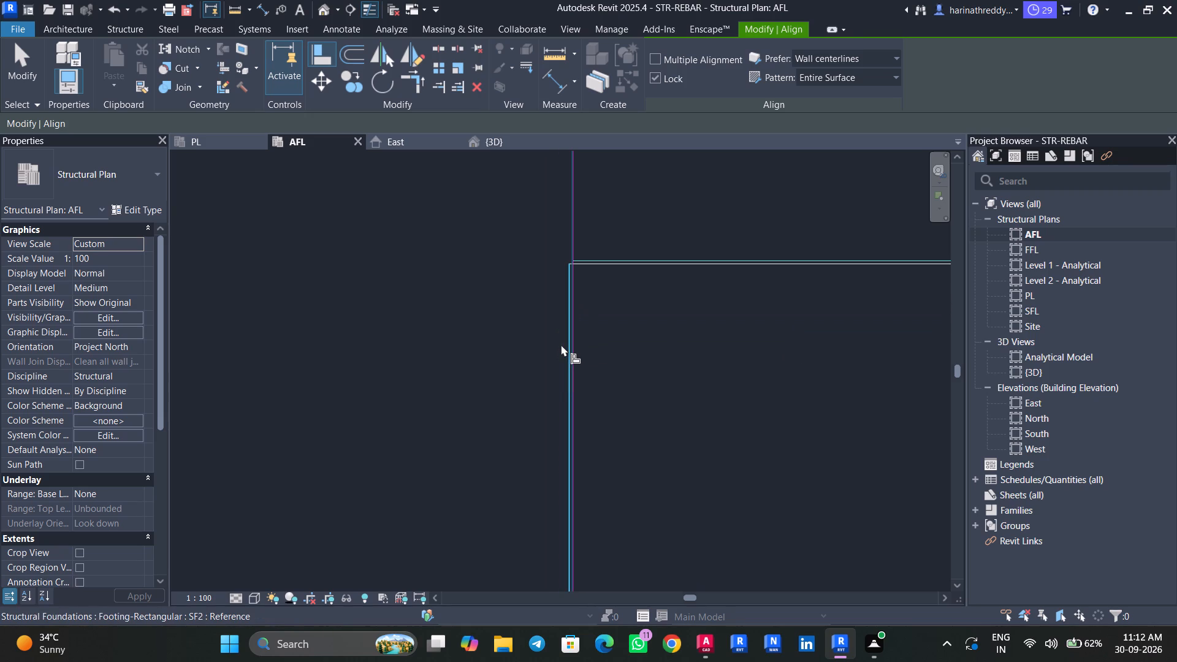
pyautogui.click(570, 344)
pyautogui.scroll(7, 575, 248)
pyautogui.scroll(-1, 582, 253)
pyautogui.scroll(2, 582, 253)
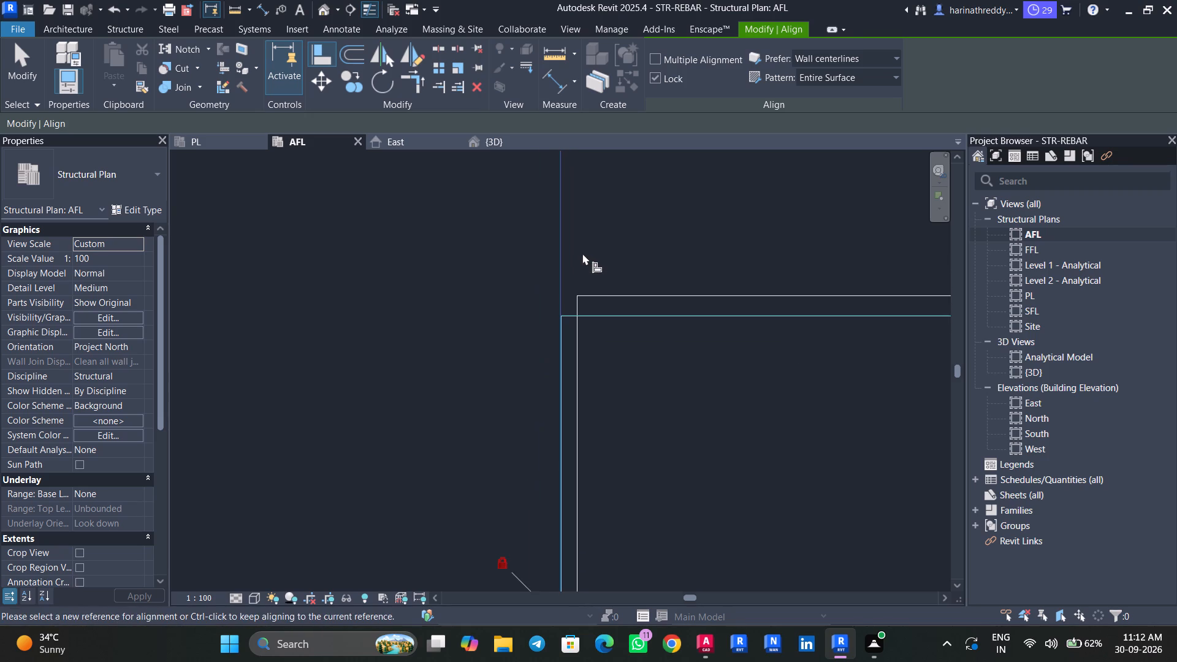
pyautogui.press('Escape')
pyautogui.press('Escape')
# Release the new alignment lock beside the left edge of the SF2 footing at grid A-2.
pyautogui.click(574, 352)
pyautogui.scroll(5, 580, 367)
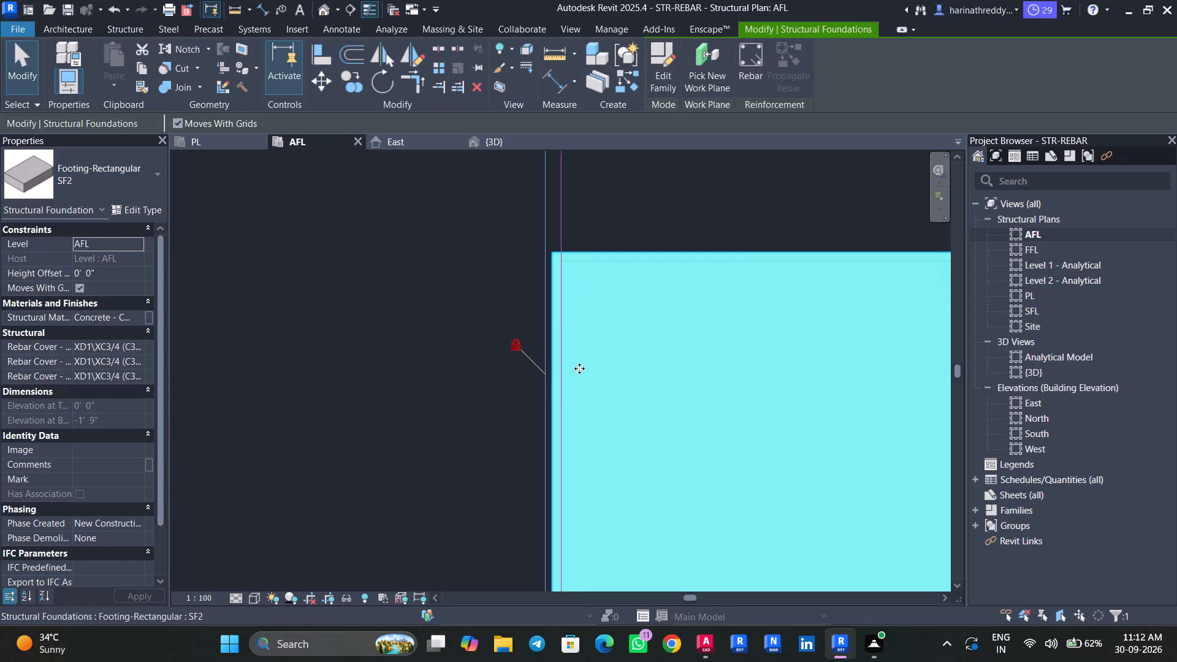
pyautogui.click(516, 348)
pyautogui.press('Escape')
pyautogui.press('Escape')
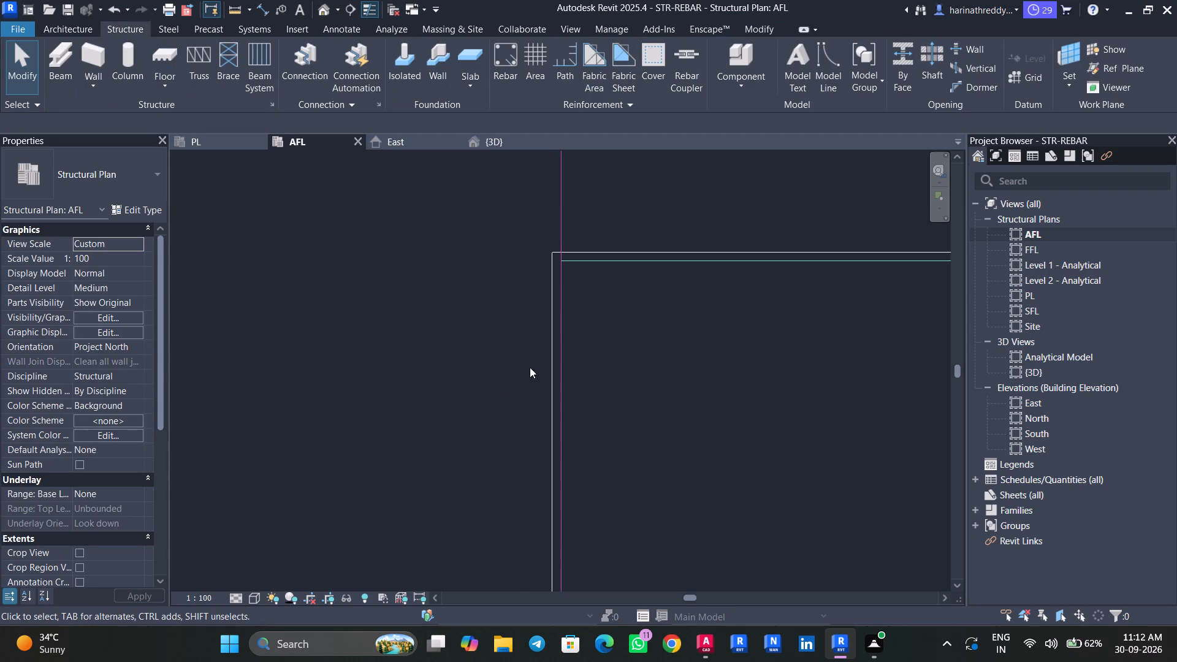
# Nudge the SF2 footing at grid A-2 rightward, fine-tuning it against the vertical line of the drawing outline.
pyautogui.click(577, 362)
pyautogui.press('Right')
pyautogui.press('Right')
pyautogui.press('Right')
pyautogui.press('Right')
pyautogui.press('Right')
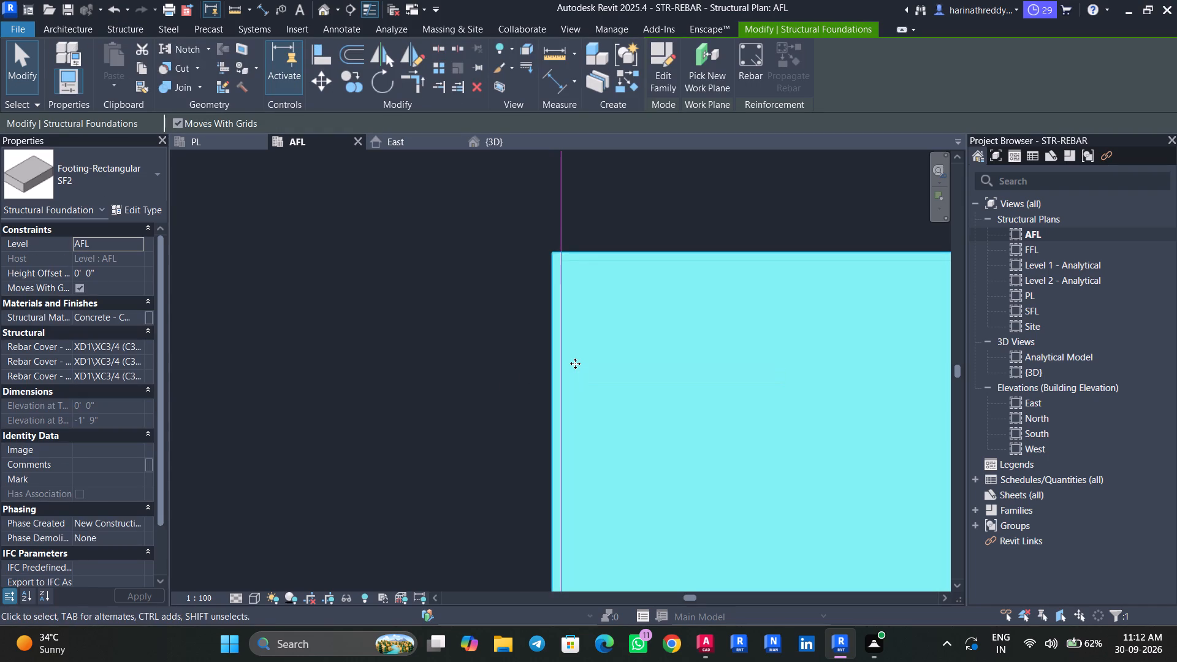
pyautogui.press('Right')
pyautogui.press('Right')
pyautogui.press('Right')
pyautogui.press('Left')
pyautogui.press('Left')
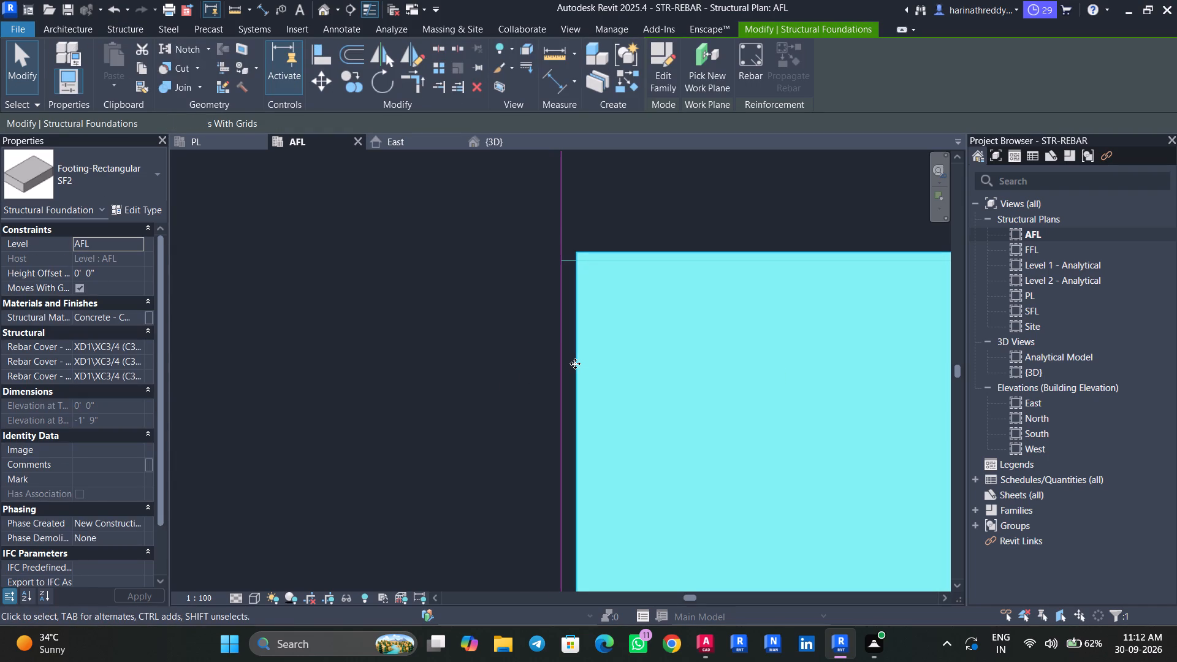
pyautogui.press('Left')
pyautogui.press('Right')
pyautogui.press('Escape')
pyautogui.press('Escape')
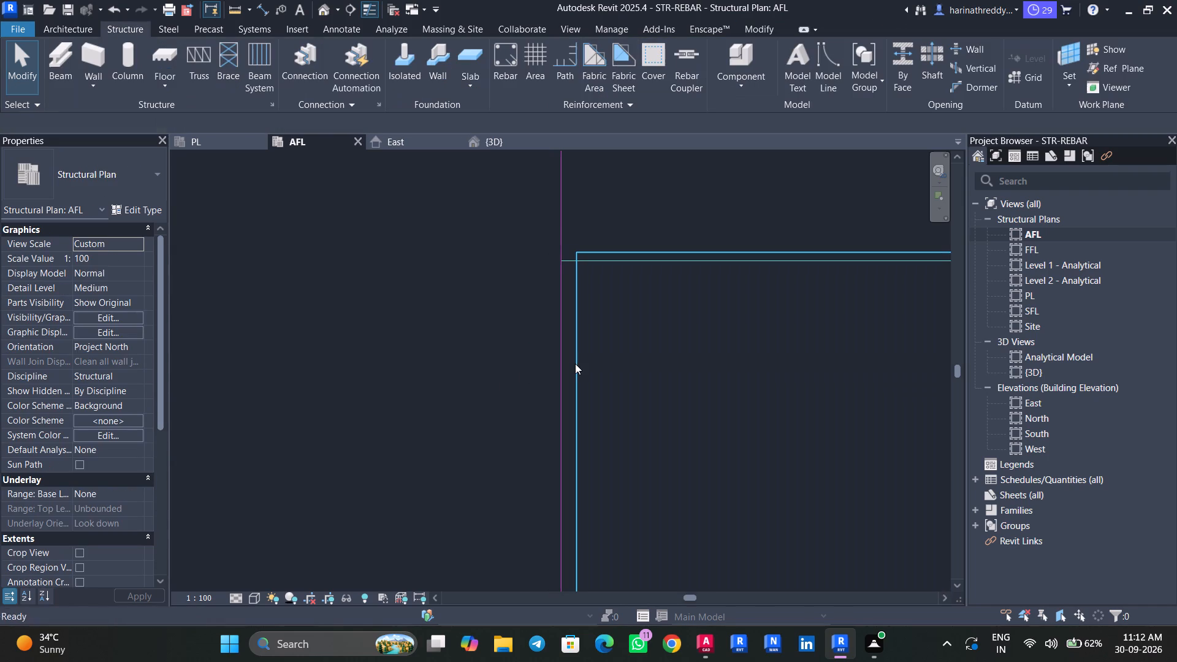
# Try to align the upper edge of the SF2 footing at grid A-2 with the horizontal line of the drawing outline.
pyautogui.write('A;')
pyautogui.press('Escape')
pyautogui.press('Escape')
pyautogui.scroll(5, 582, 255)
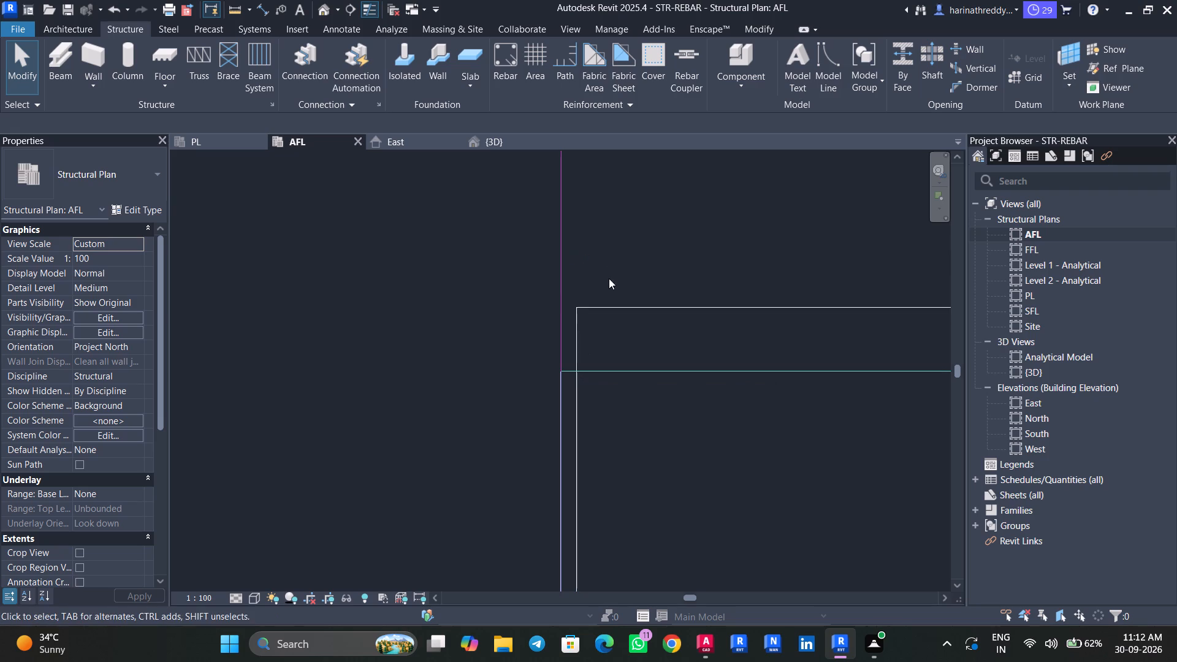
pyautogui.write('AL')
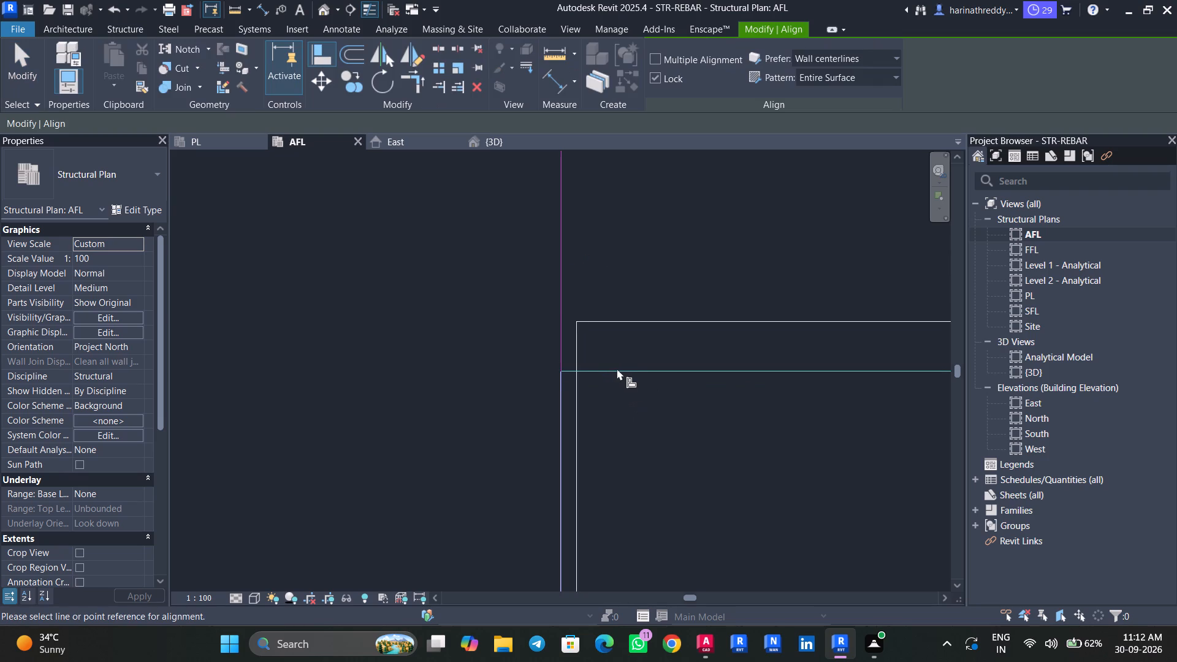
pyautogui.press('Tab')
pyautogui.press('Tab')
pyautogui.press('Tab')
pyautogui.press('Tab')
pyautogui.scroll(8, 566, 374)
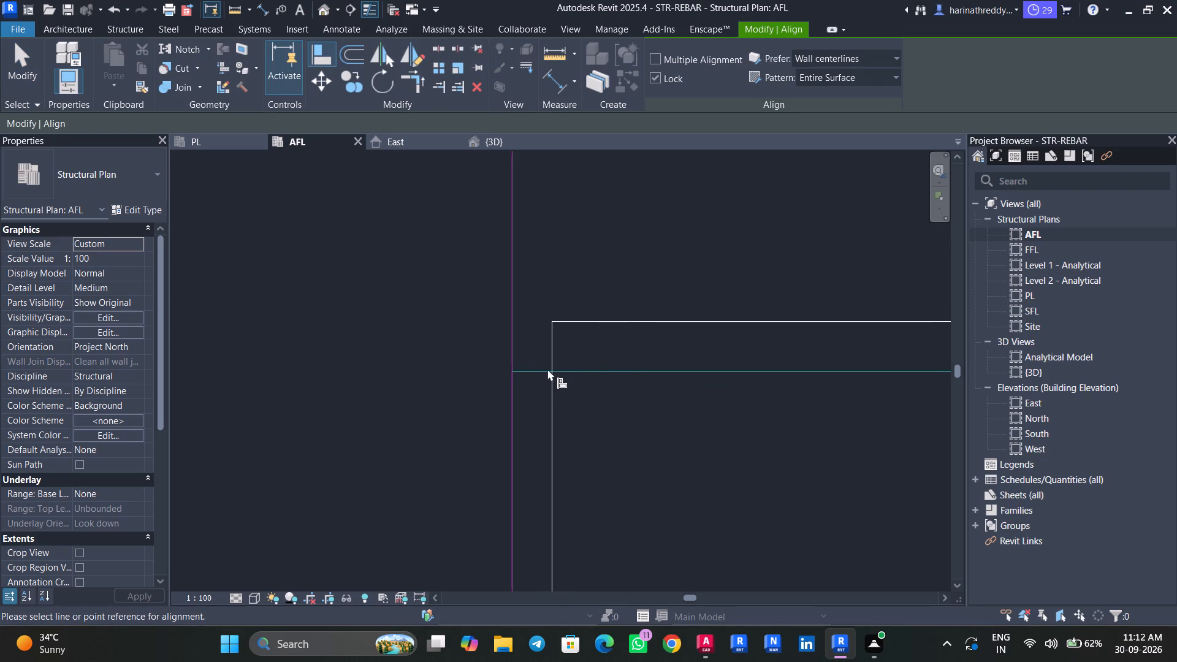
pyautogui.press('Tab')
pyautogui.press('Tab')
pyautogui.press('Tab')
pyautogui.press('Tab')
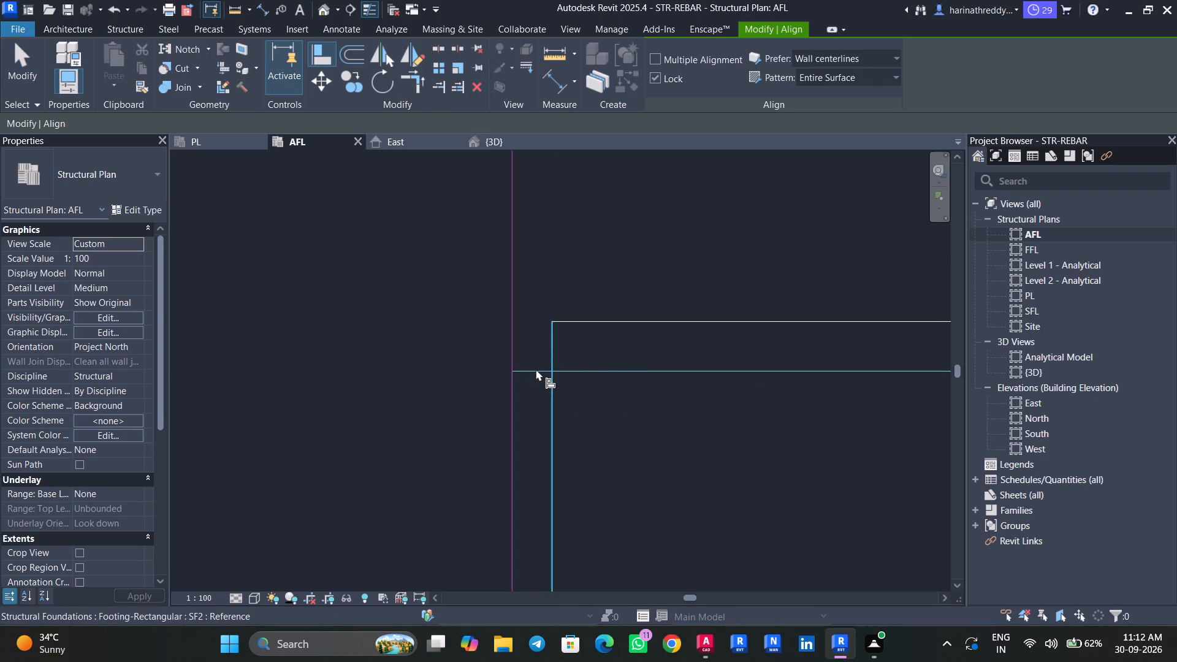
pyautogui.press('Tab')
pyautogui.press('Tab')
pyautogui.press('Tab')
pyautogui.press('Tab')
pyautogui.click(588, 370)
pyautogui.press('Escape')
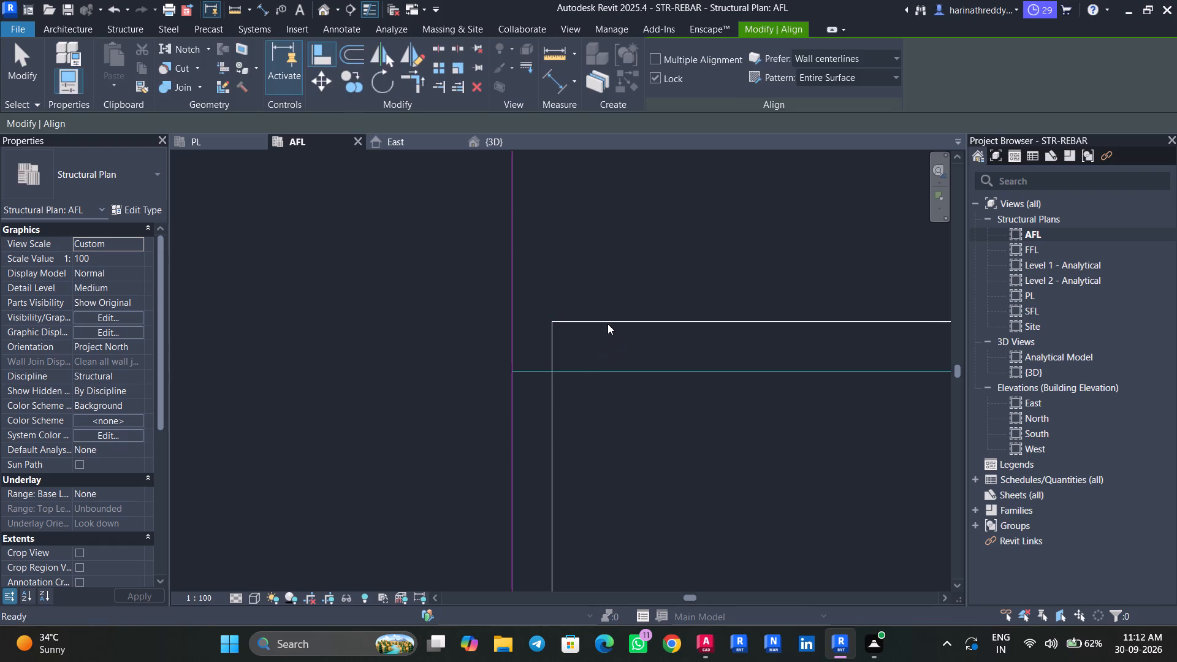
# Nudge the SF2 footing at grid A-2 downward toward the horizontal line of the drawing outline.
pyautogui.click(608, 324)
pyautogui.press('Down')
pyautogui.press('Down')
pyautogui.press('Down')
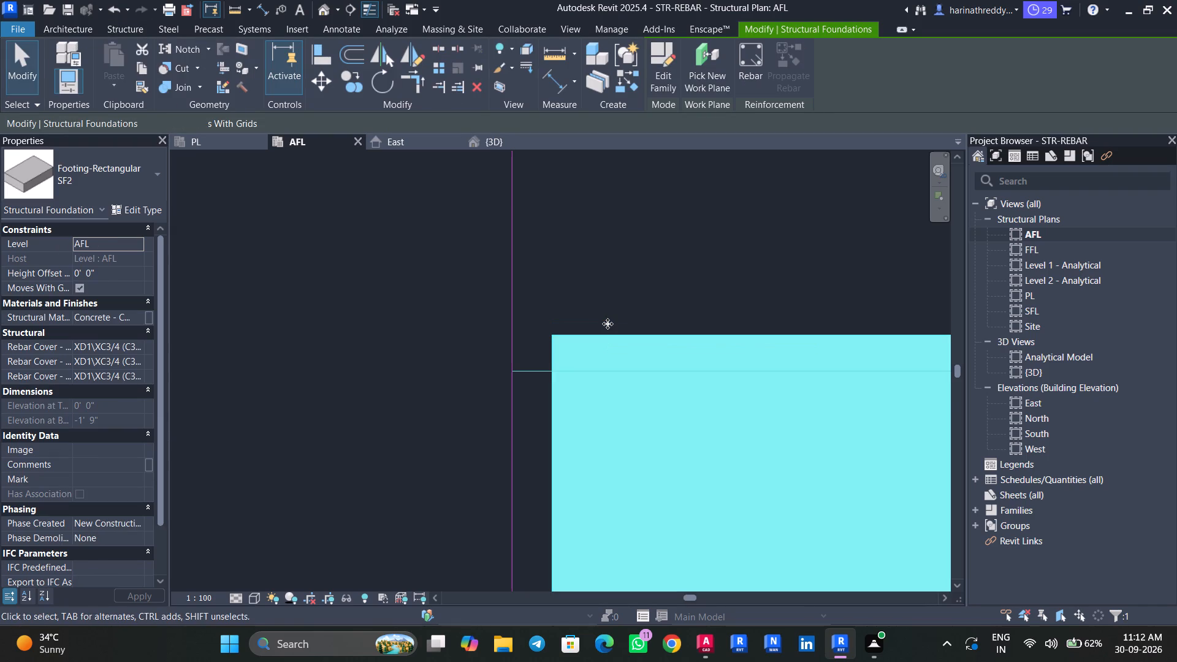
pyautogui.press('Down')
pyautogui.press('Down')
pyautogui.press('Down')
pyautogui.press('Down')
pyautogui.press('Down')
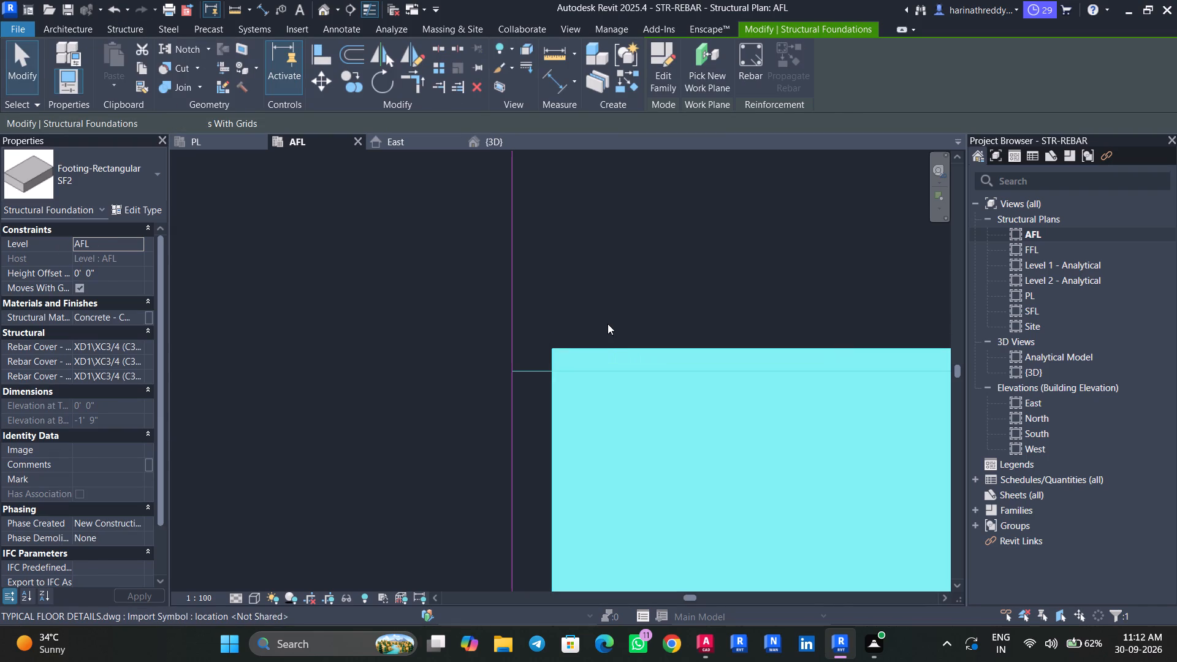
pyautogui.press('Escape')
pyautogui.press('Escape')
pyautogui.press('Escape')
# Nudge the SF2 footing at grid A-2 slightly left and down, bringing its upper left corner closer to the drawing outline.
pyautogui.click(601, 353)
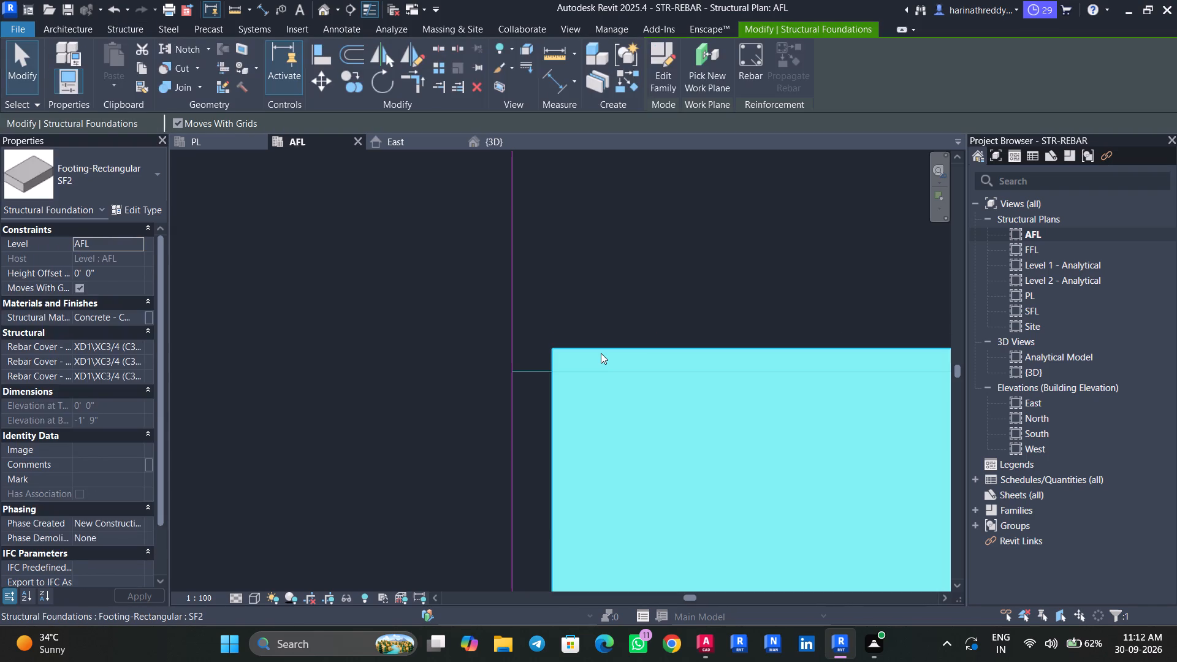
pyautogui.press('Escape')
pyautogui.press('Escape')
pyautogui.click(641, 405)
pyautogui.press('Left')
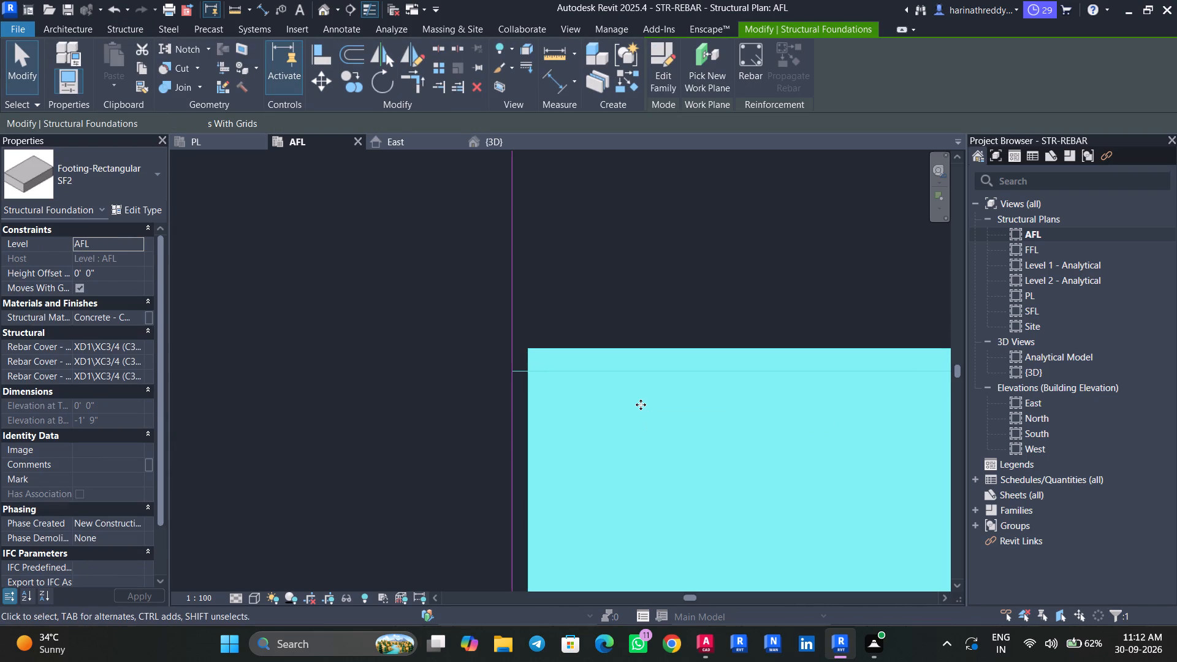
pyautogui.press('Down')
pyautogui.press('Down')
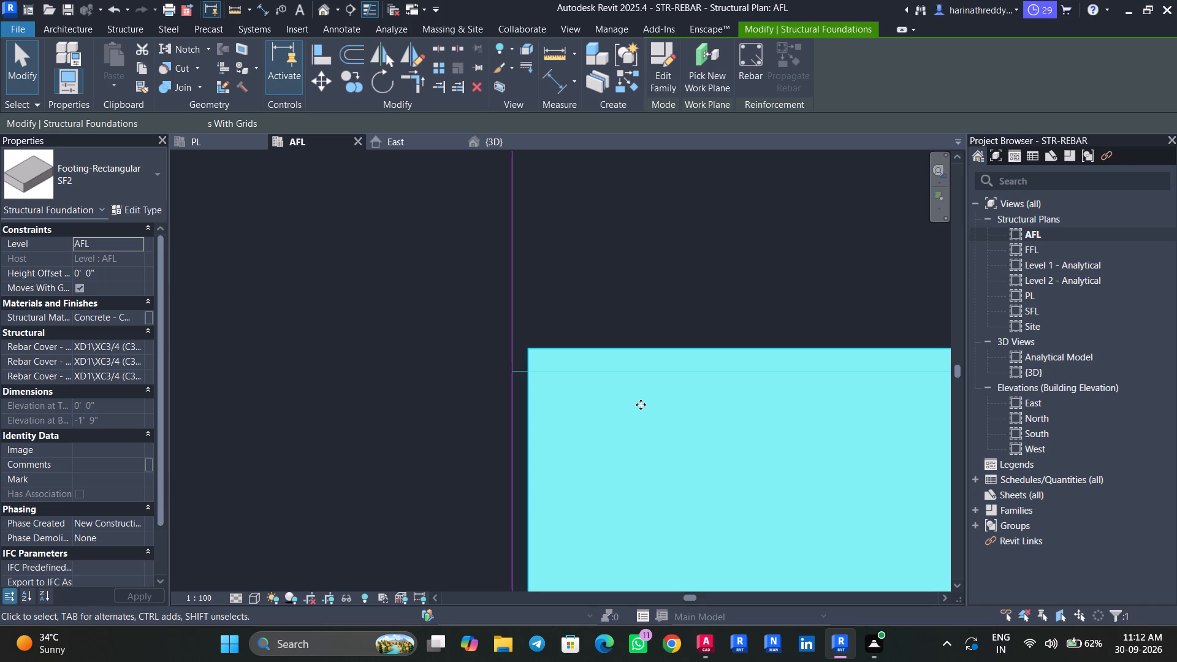
# Examine how closely the SF2 footing at grid A-2 fits the drawing outline, concentrating on its upper left corner.
pyautogui.scroll(1, 650, 401)
pyautogui.scroll(-9, 650, 401)
pyautogui.moveTo(706, 493); pyautogui.dragTo(582, 344, button='middle')
pyautogui.scroll(-5, 579, 347)
pyautogui.scroll(1, 579, 347)
pyautogui.scroll(-5, 581, 347)
pyautogui.moveTo(642, 409); pyautogui.dragTo(549, 234, button='middle')
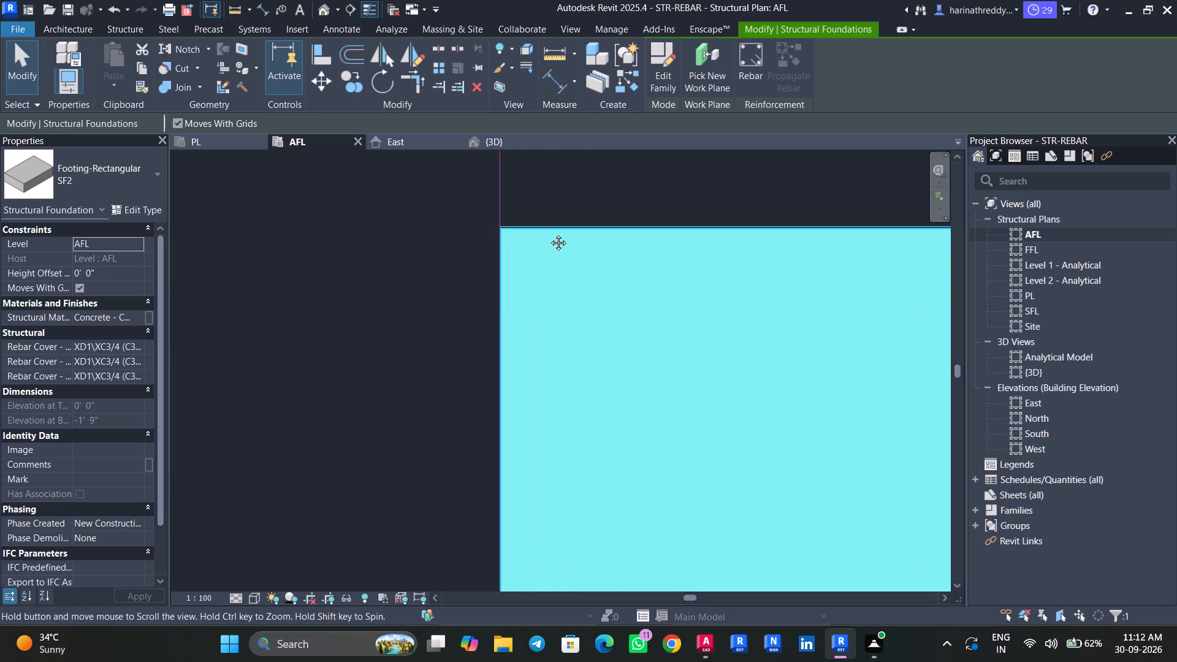
pyautogui.moveTo(549, 234); pyautogui.dragTo(547, 230, button='middle')
pyautogui.scroll(-13, 547, 230)
pyautogui.moveTo(696, 371); pyautogui.dragTo(498, 187, button='middle')
pyautogui.scroll(-15, 604, 306)
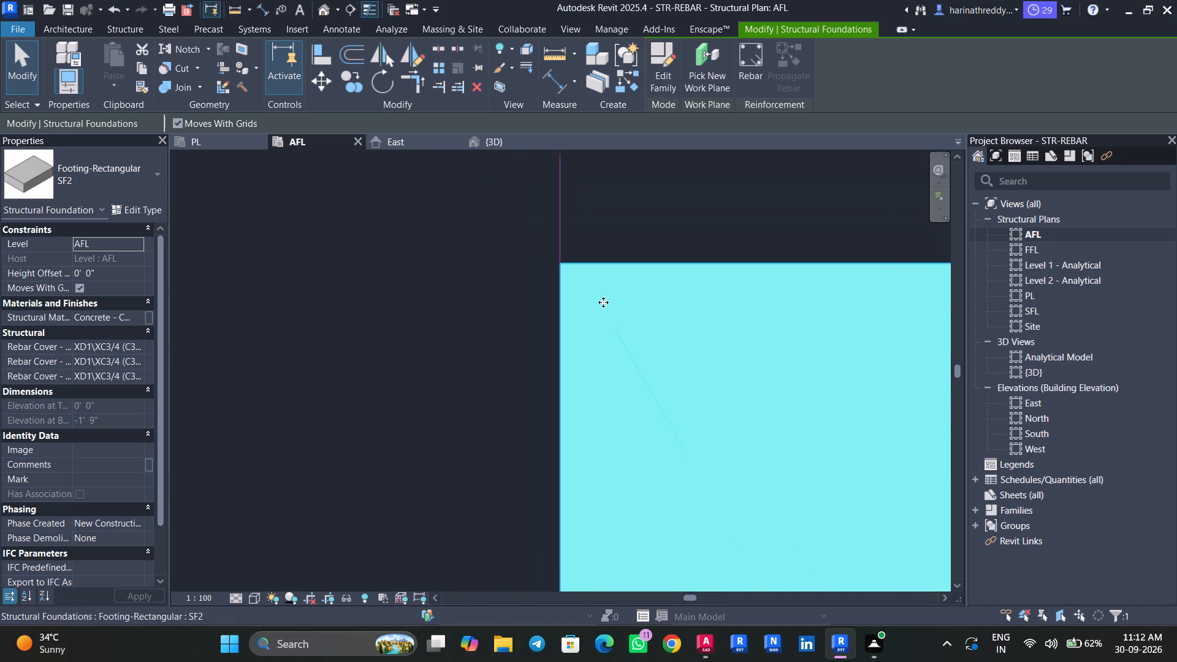
pyautogui.moveTo(708, 366); pyautogui.dragTo(435, 212, button='middle')
pyautogui.scroll(-20, 454, 242)
pyautogui.scroll(-1, 454, 242)
pyautogui.moveTo(519, 403); pyautogui.dragTo(544, 343, button='middle')
pyautogui.moveTo(639, 215); pyautogui.dragTo(600, 408, button='middle')
pyautogui.press('Escape')
pyautogui.press('Escape')
pyautogui.press('Escape')
pyautogui.click(529, 376)
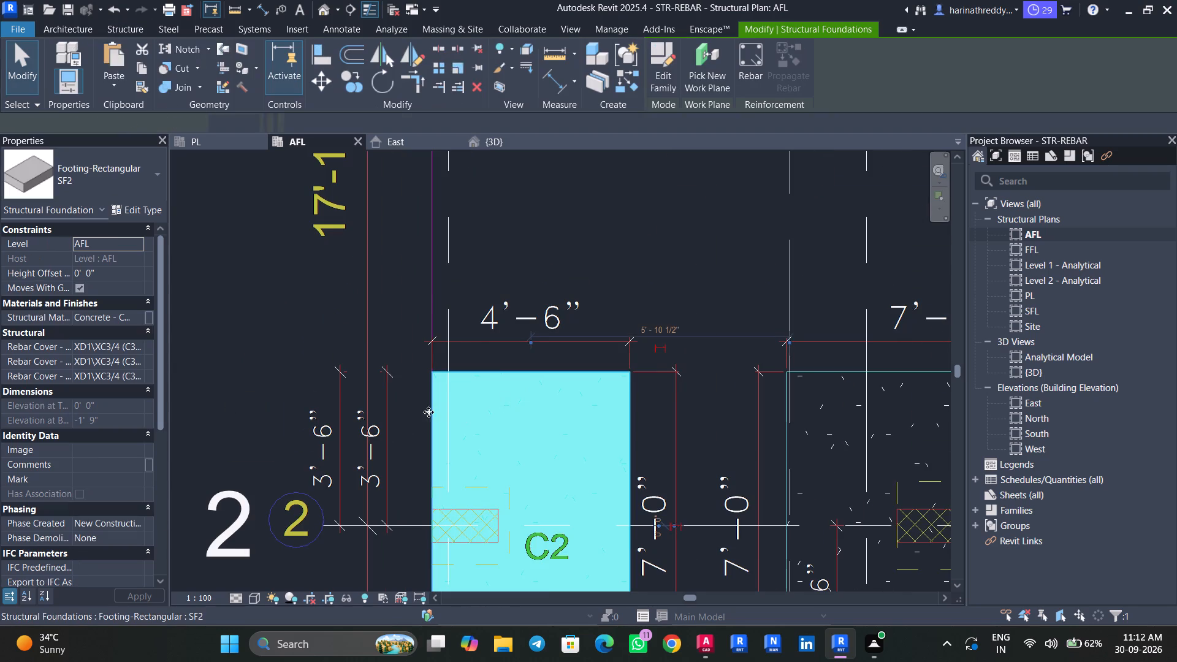
pyautogui.scroll(18, 429, 408)
pyautogui.scroll(-1, 430, 263)
pyautogui.scroll(13, 430, 263)
pyautogui.scroll(-1, 411, 210)
pyautogui.scroll(5, 411, 210)
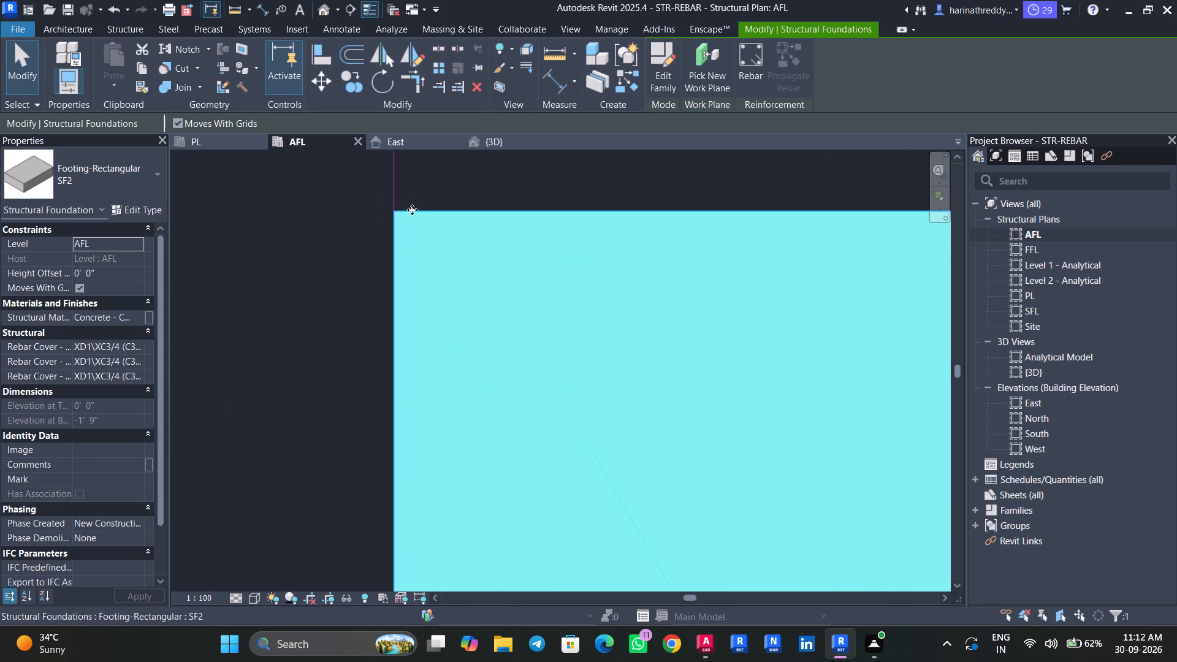
pyautogui.scroll(3, 412, 210)
pyautogui.scroll(-1, 406, 215)
pyautogui.scroll(8, 406, 215)
pyautogui.press('Escape')
pyautogui.press('Escape')
pyautogui.scroll(-20, 429, 294)
pyautogui.scroll(-1, 429, 294)
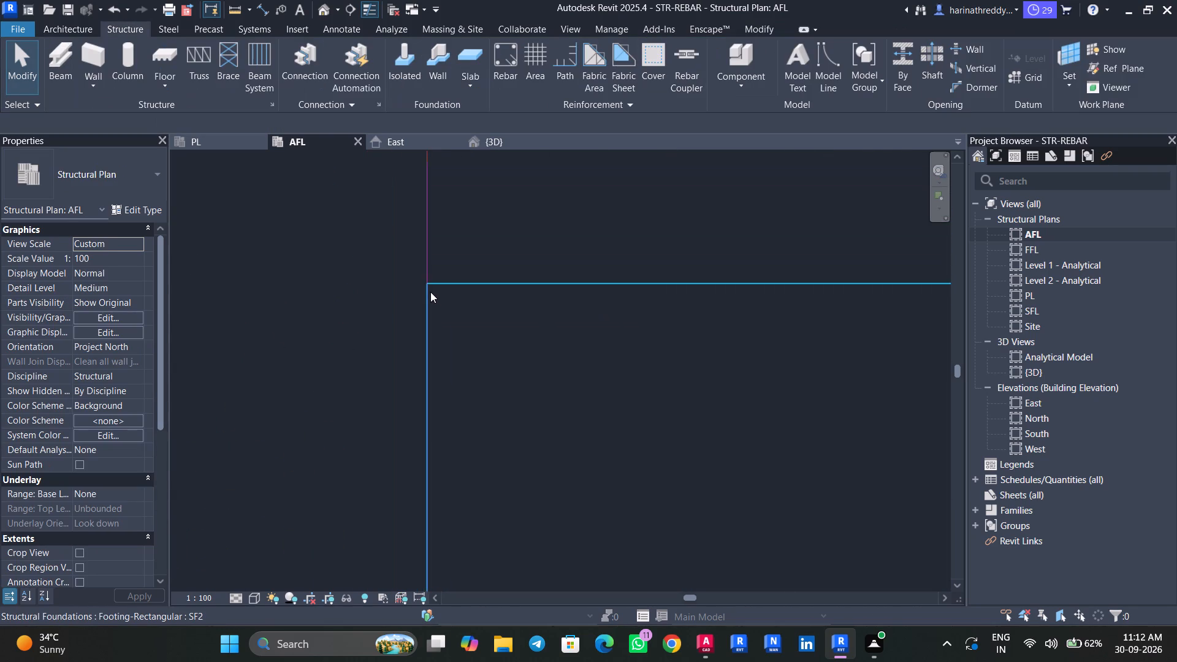
pyautogui.scroll(1, 430, 292)
pyautogui.scroll(-1, 430, 292)
pyautogui.scroll(-20, 430, 292)
pyautogui.scroll(-5, 430, 292)
pyautogui.scroll(1, 430, 292)
pyautogui.scroll(-3, 430, 292)
pyautogui.scroll(1, 430, 292)
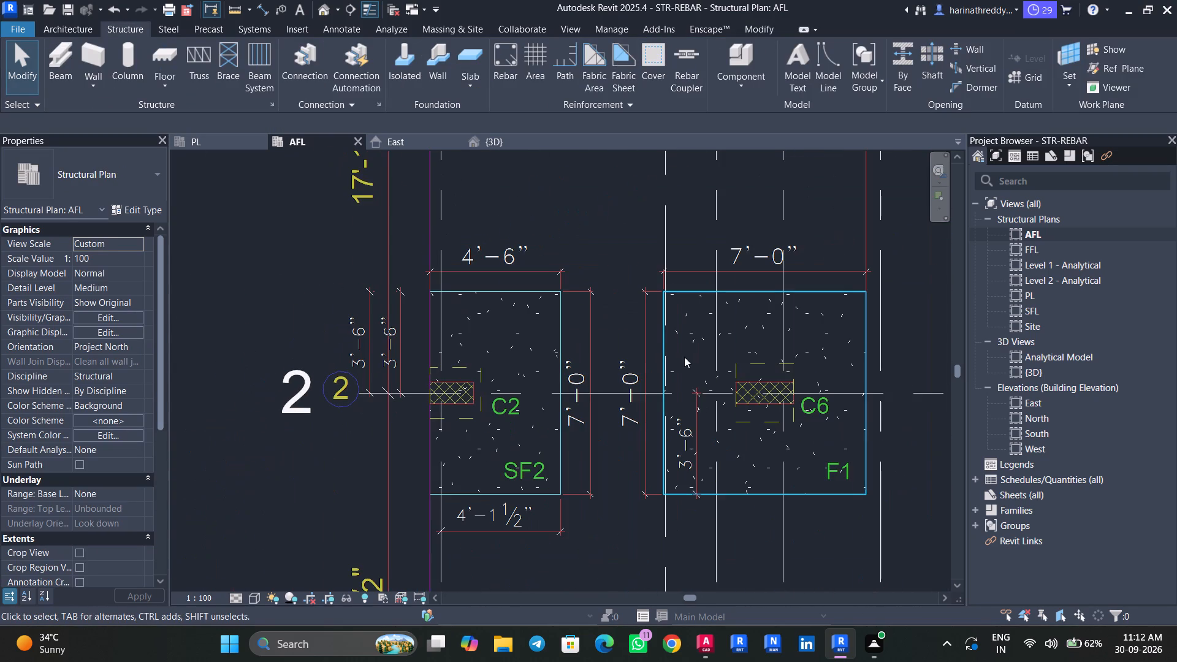
# Check the edges of the F1 footing at column C6 and the SF2 footing at column C3 on grid 2 against their outlines.
pyautogui.click(716, 342)
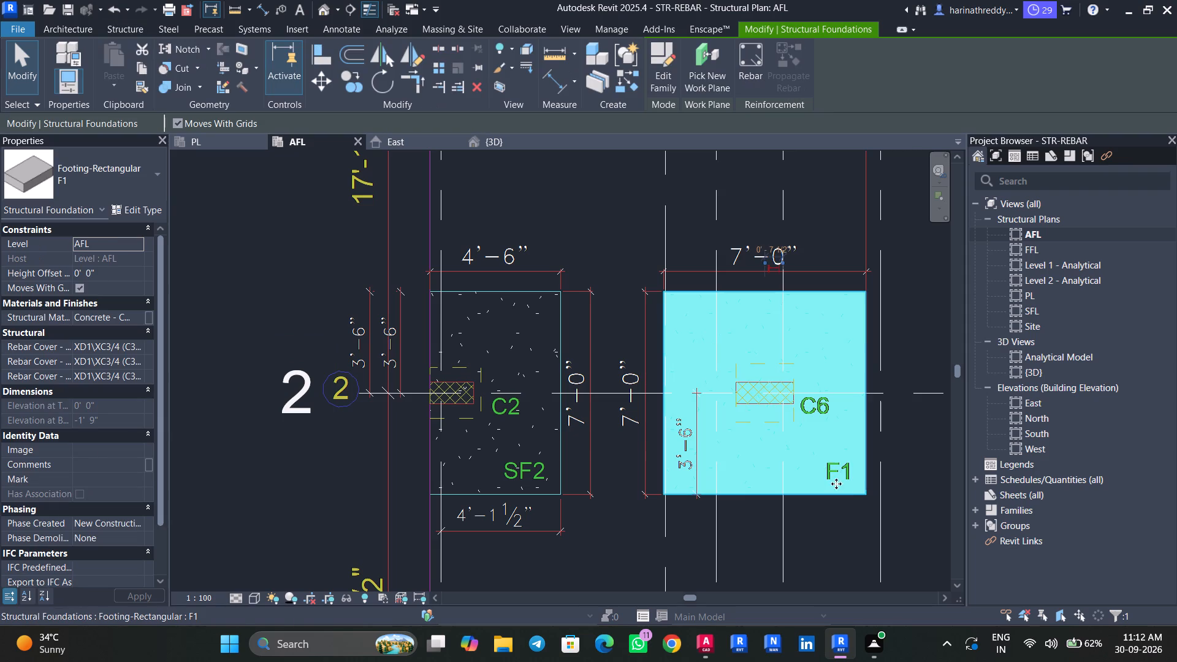
pyautogui.moveTo(869, 516); pyautogui.dragTo(421, 516, button='middle')
pyautogui.press('Escape')
pyautogui.press('Escape')
pyautogui.scroll(6, 755, 254)
pyautogui.scroll(-1, 715, 313)
pyautogui.scroll(7, 717, 308)
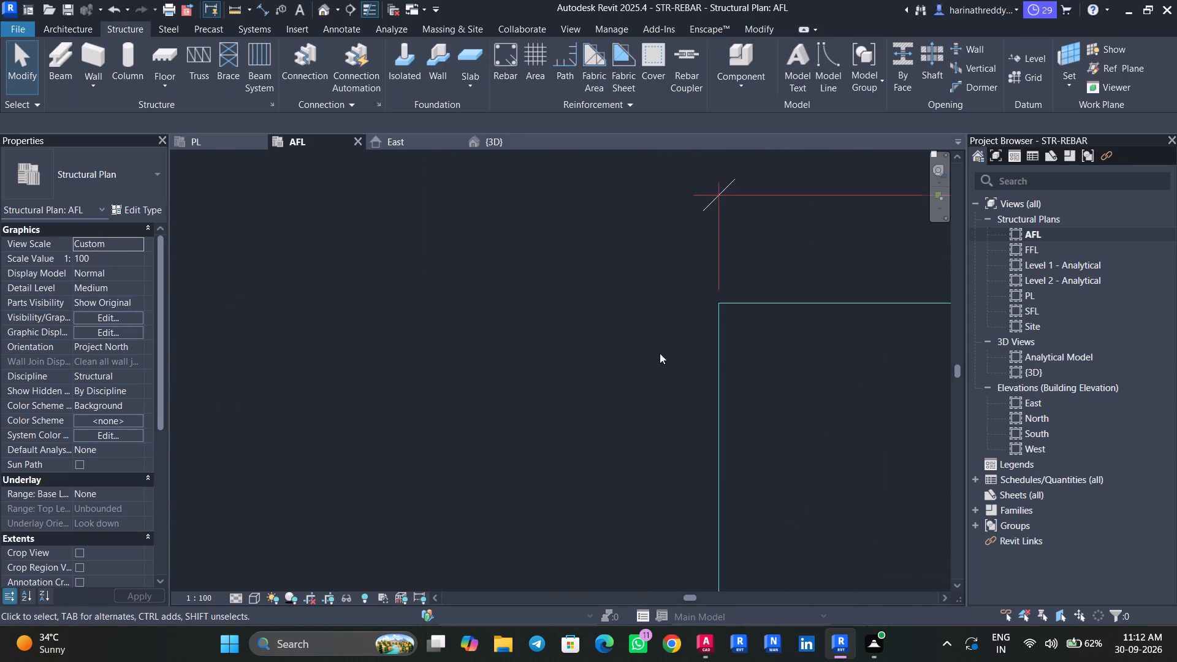
pyautogui.scroll(4, 660, 353)
pyautogui.scroll(-15, 736, 309)
pyautogui.scroll(1, 736, 309)
pyautogui.scroll(-2, 736, 309)
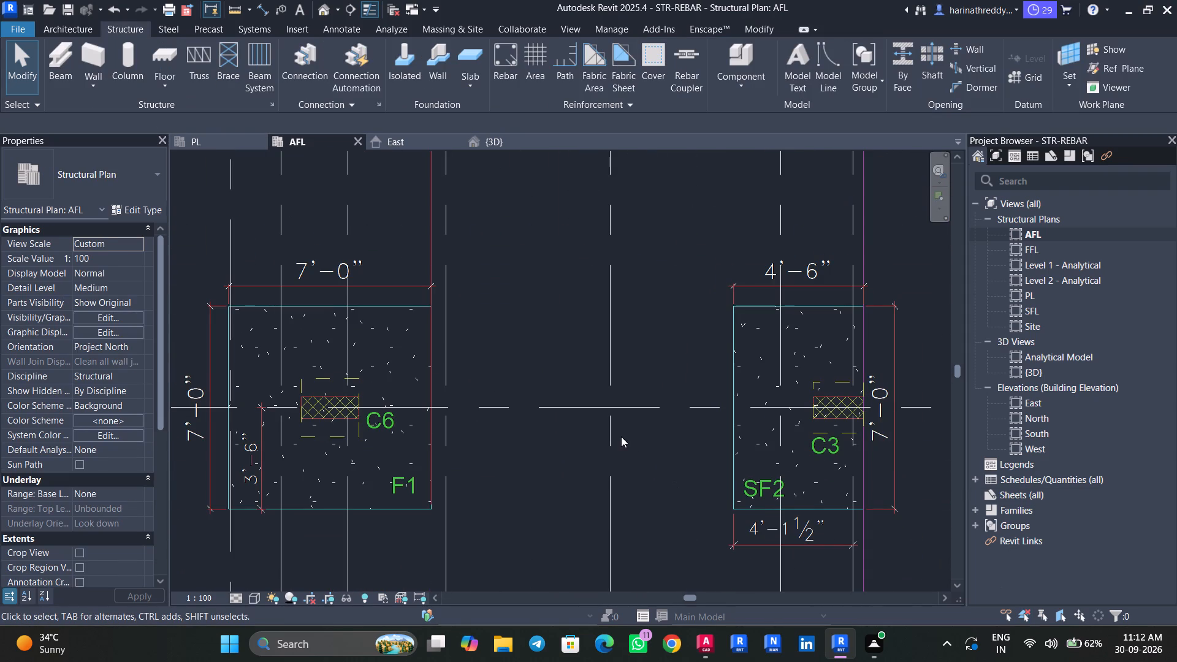
# Check the corners of the two CF1 footings and the SF1 footing along grid 1 against their drawing outlines.
pyautogui.scroll(-6, 621, 437)
pyautogui.moveTo(569, 482); pyautogui.dragTo(674, 308, button='middle')
pyautogui.scroll(16, 498, 397)
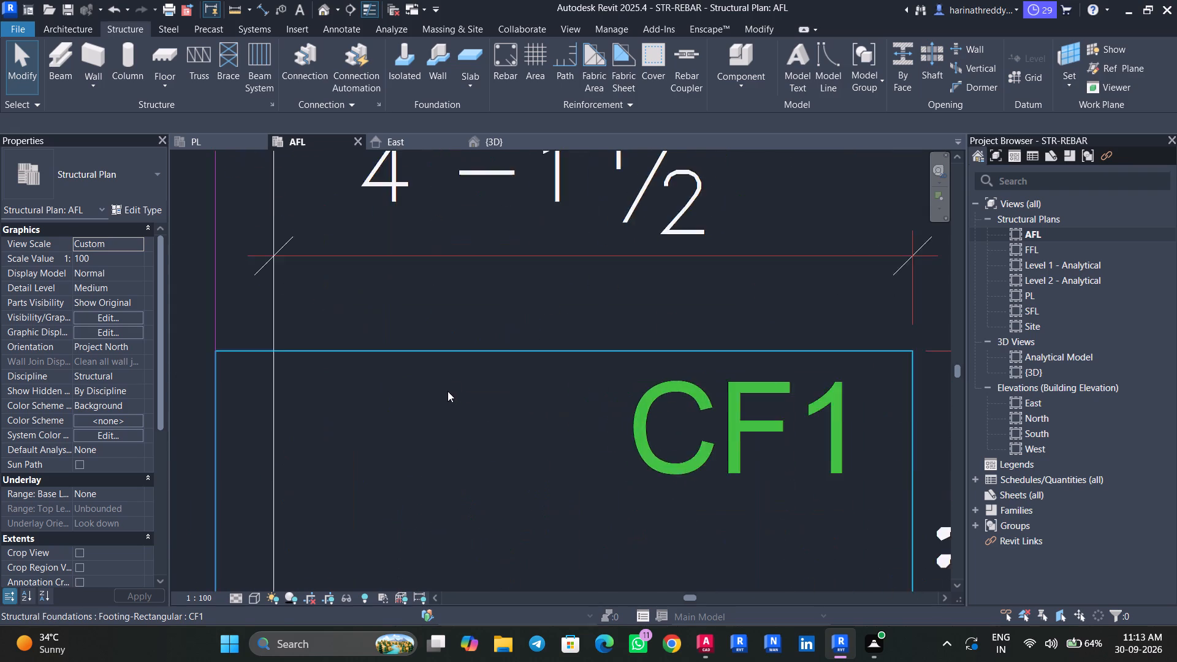
pyautogui.scroll(4, 448, 391)
pyautogui.moveTo(434, 392); pyautogui.dragTo(653, 444, button='middle')
pyautogui.scroll(11, 386, 410)
pyautogui.click(392, 394)
pyautogui.scroll(2, 389, 395)
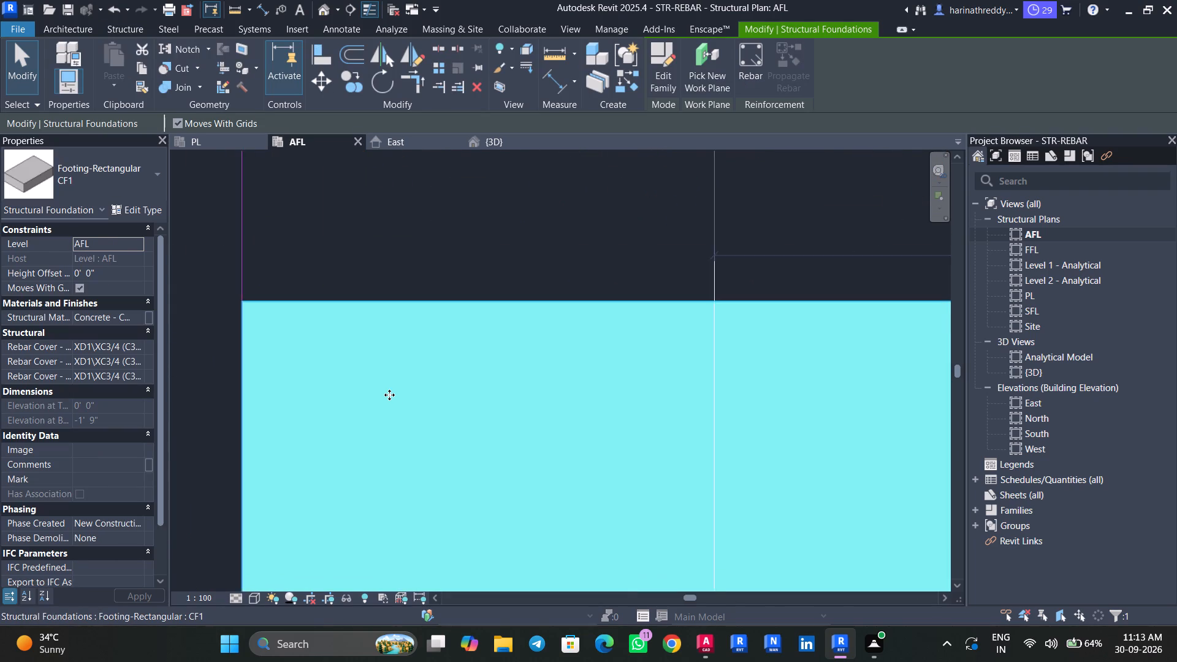
pyautogui.scroll(3, 389, 395)
pyautogui.scroll(-4, 389, 395)
pyautogui.scroll(1, 389, 395)
pyautogui.scroll(-20, 389, 395)
pyautogui.scroll(-1, 389, 395)
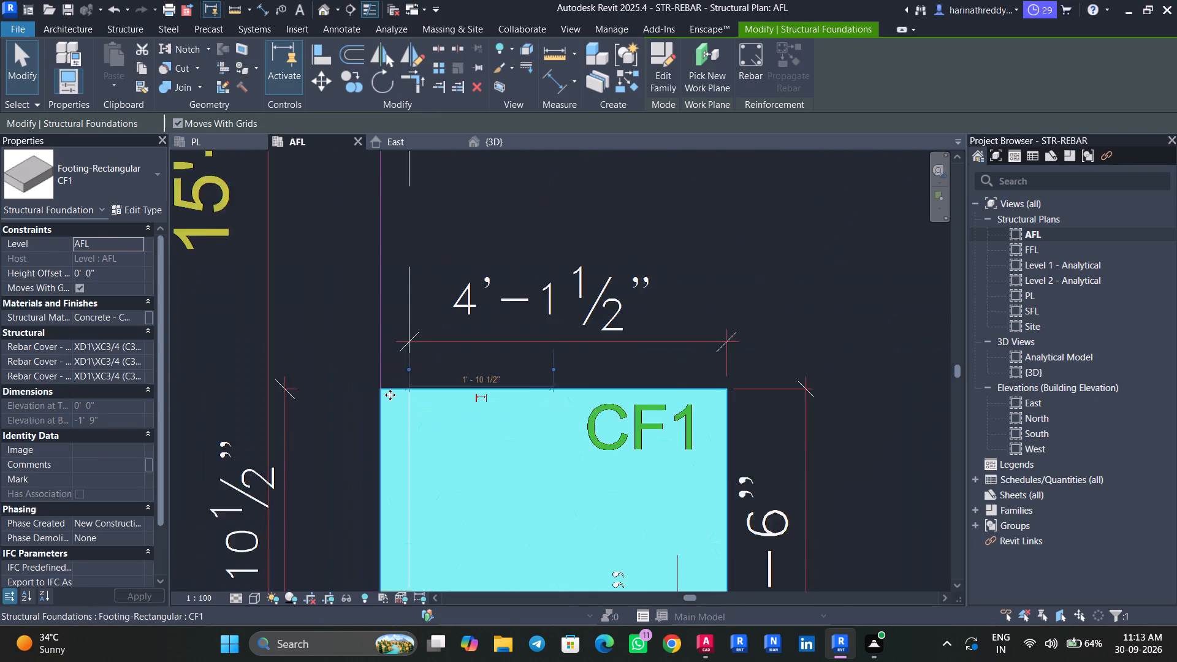
pyautogui.scroll(-2, 390, 395)
pyautogui.press('Escape')
pyautogui.press('Escape')
pyautogui.moveTo(741, 420); pyautogui.dragTo(394, 392, button='middle')
pyautogui.click(754, 405)
pyautogui.scroll(1, 634, 345)
pyautogui.scroll(-1, 634, 344)
pyautogui.scroll(5, 636, 344)
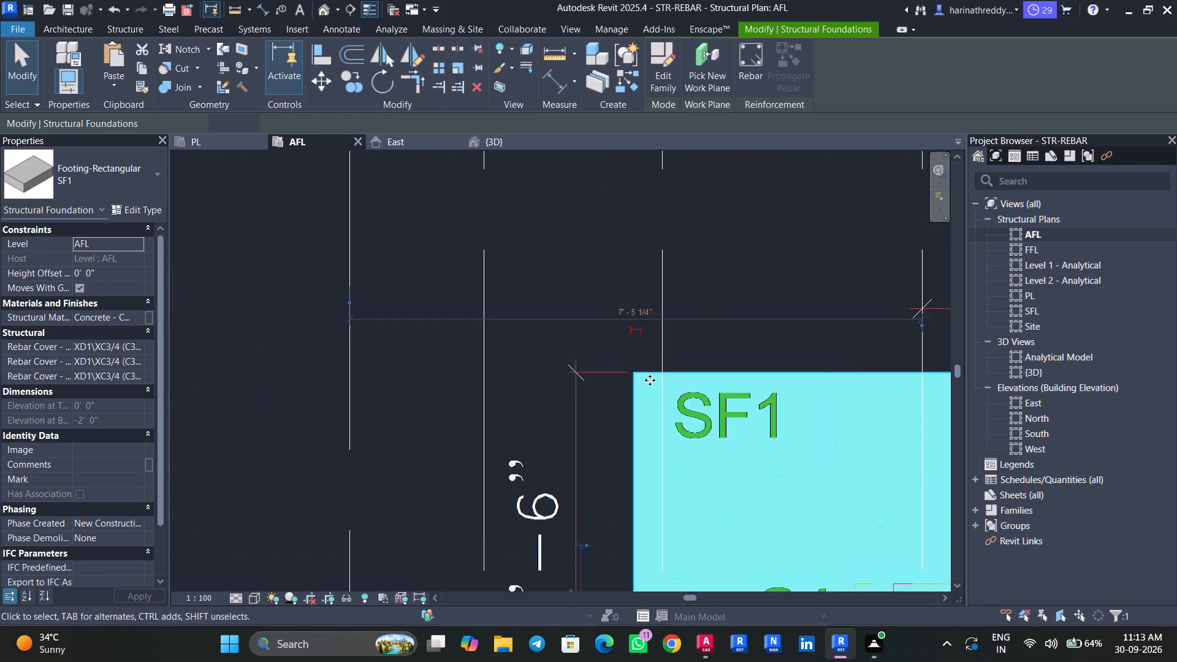
pyautogui.scroll(11, 650, 380)
pyautogui.scroll(-11, 634, 370)
pyautogui.scroll(1, 634, 370)
pyautogui.scroll(-6, 634, 370)
pyautogui.scroll(1, 634, 370)
pyautogui.scroll(-3, 634, 370)
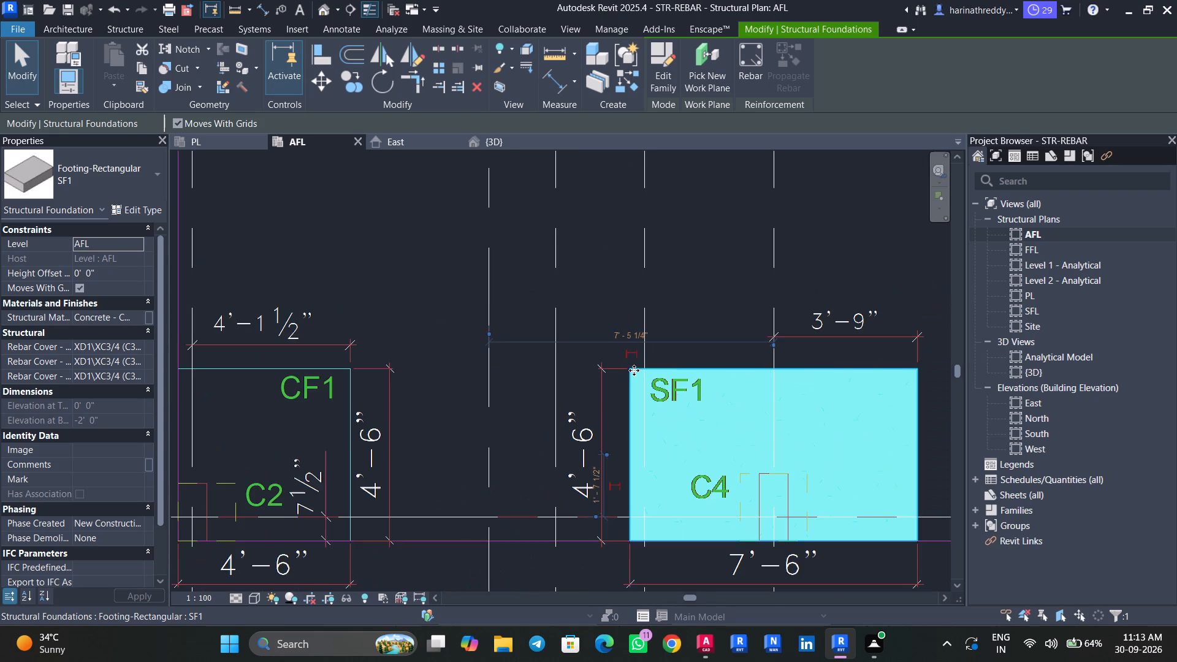
pyautogui.press('Escape')
pyautogui.press('Escape')
pyautogui.moveTo(767, 323); pyautogui.dragTo(308, 316, button='middle')
pyautogui.scroll(4, 780, 432)
pyautogui.click(700, 385)
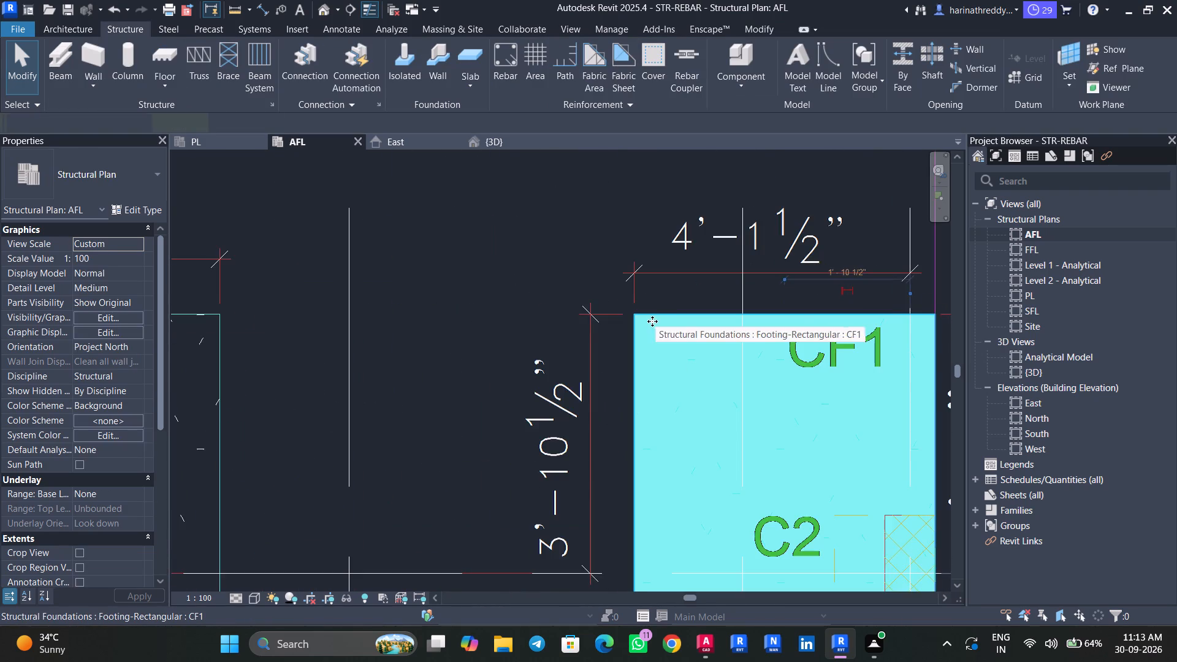
pyautogui.scroll(4, 652, 321)
pyautogui.scroll(-1, 647, 313)
pyautogui.scroll(8, 647, 313)
pyautogui.scroll(-20, 645, 344)
pyautogui.scroll(-6, 645, 344)
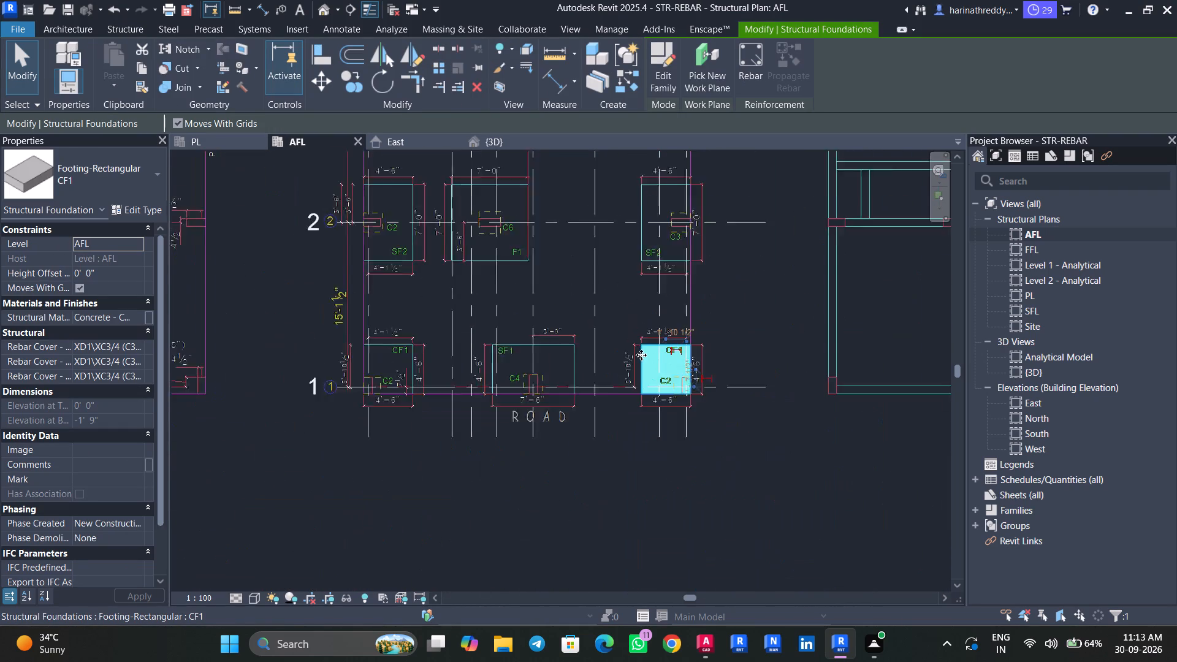
pyautogui.press('Escape')
pyautogui.press('Escape')
# Place a vertical C4 concrete rectangular column over the hatched column outline in the F3 footing on grid 4.
pyautogui.moveTo(575, 315); pyautogui.dragTo(668, 434, button='middle')
pyautogui.scroll(6, 760, 245)
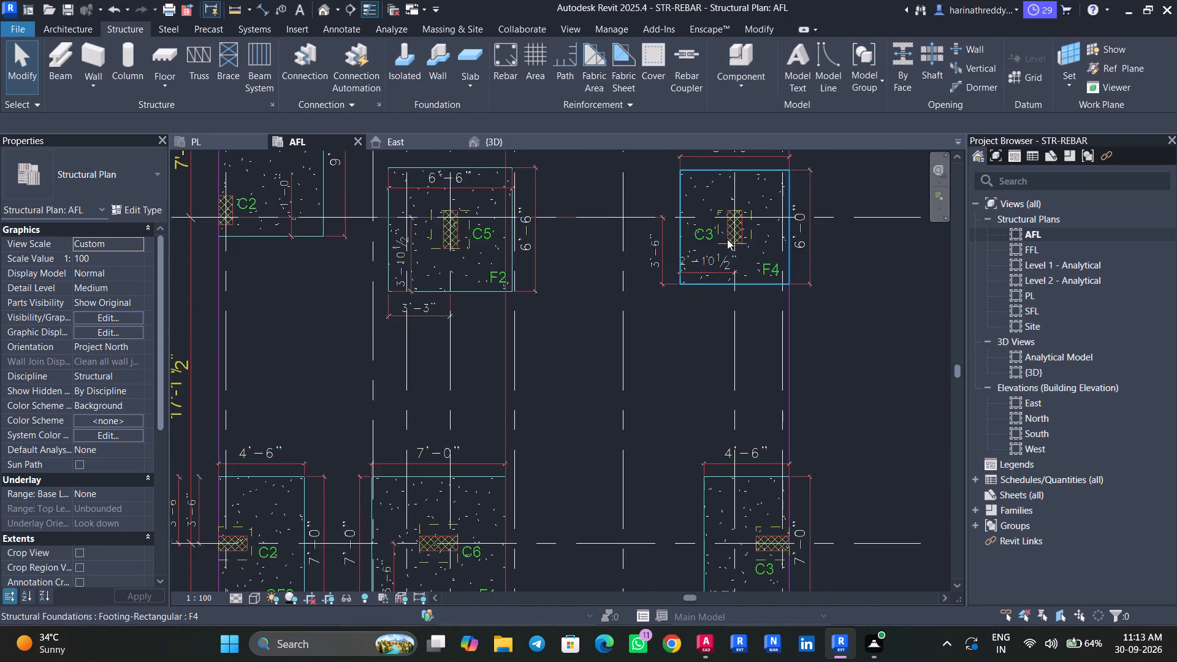
pyautogui.scroll(5, 725, 240)
pyautogui.scroll(1, 448, 441)
pyautogui.moveTo(471, 433); pyautogui.dragTo(765, 574, button='middle')
pyautogui.moveTo(638, 471); pyautogui.dragTo(903, 538, button='middle')
pyautogui.moveTo(516, 424); pyautogui.dragTo(703, 572, button='middle')
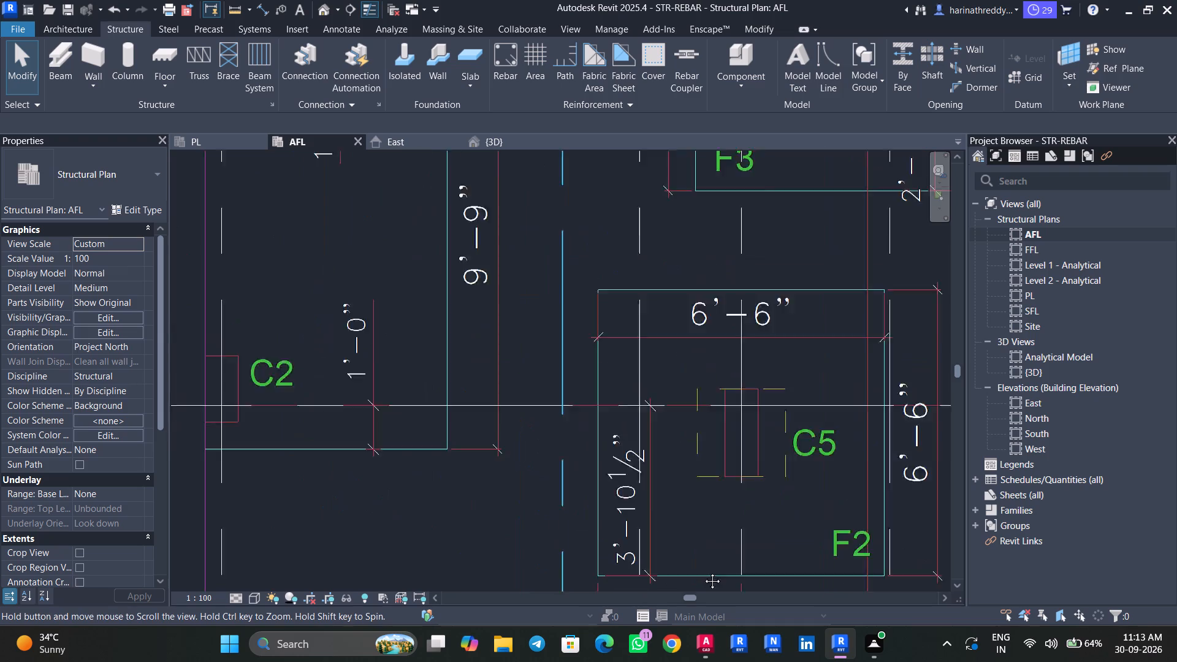
pyautogui.moveTo(703, 572); pyautogui.dragTo(763, 612, button='middle')
pyautogui.scroll(-4, 482, 355)
pyautogui.moveTo(485, 354); pyautogui.dragTo(454, 510, button='middle')
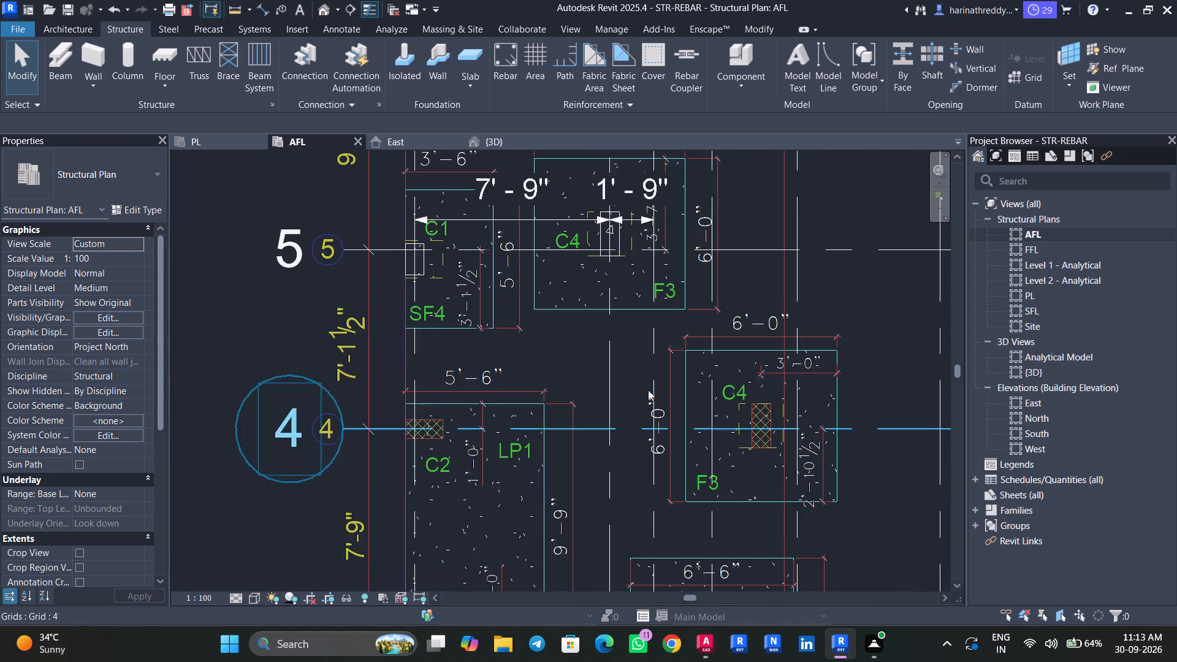
pyautogui.moveTo(647, 387); pyautogui.dragTo(451, 466, button='middle')
pyautogui.scroll(8, 566, 505)
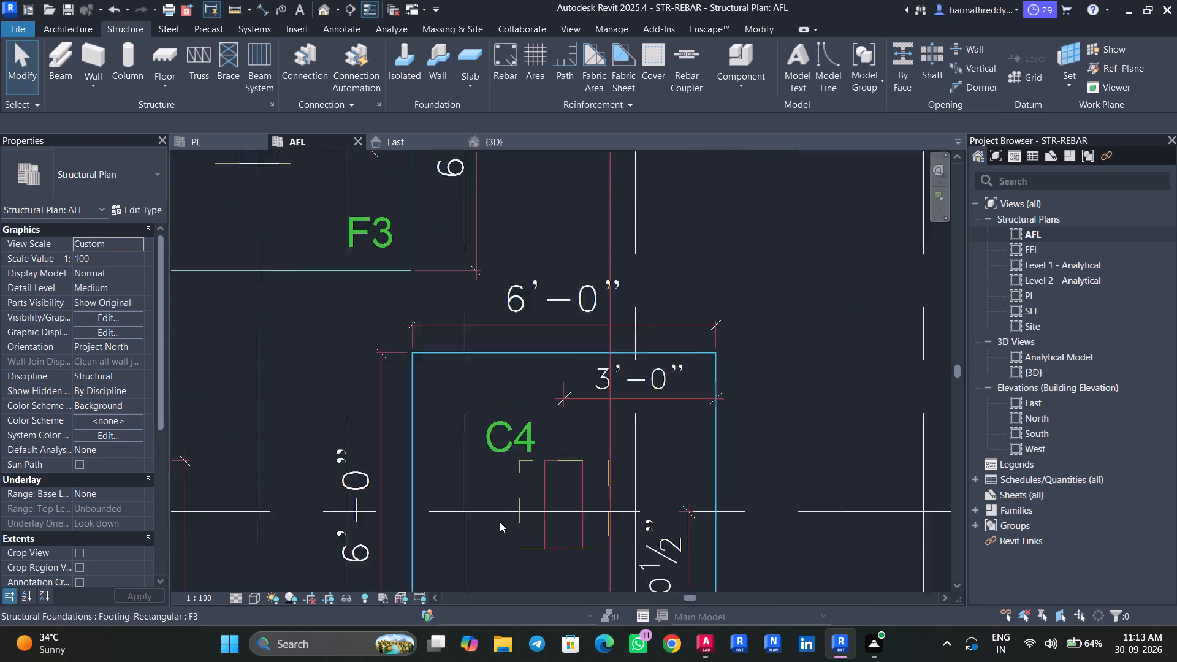
pyautogui.scroll(2, 500, 522)
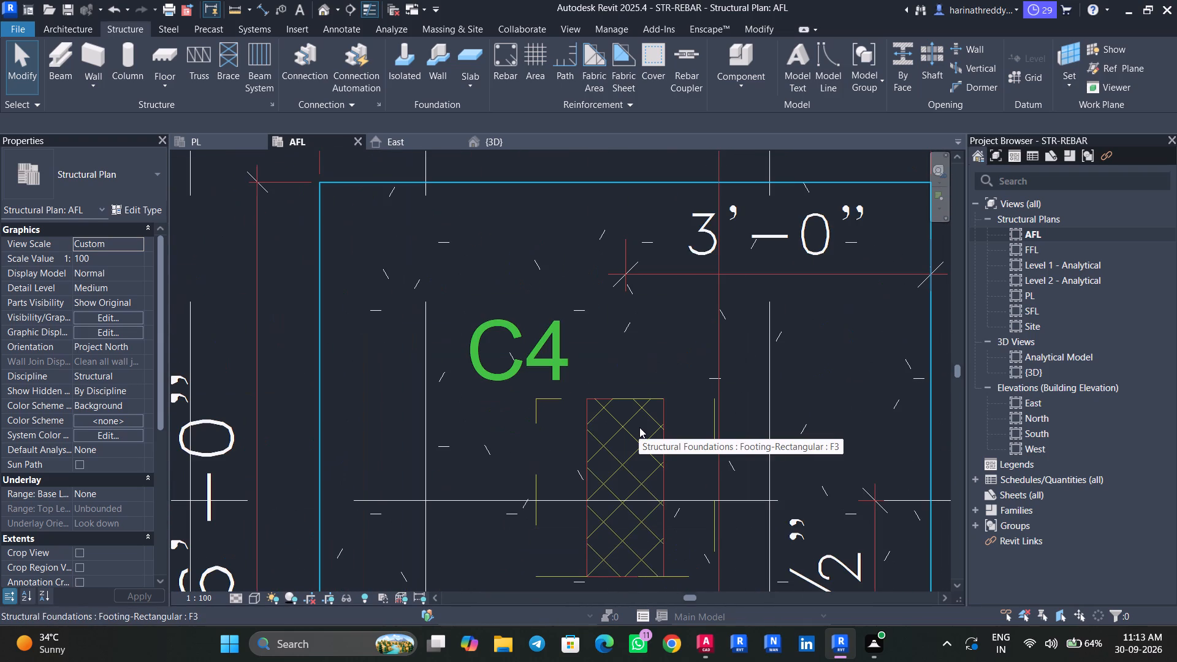
pyautogui.write('CL')
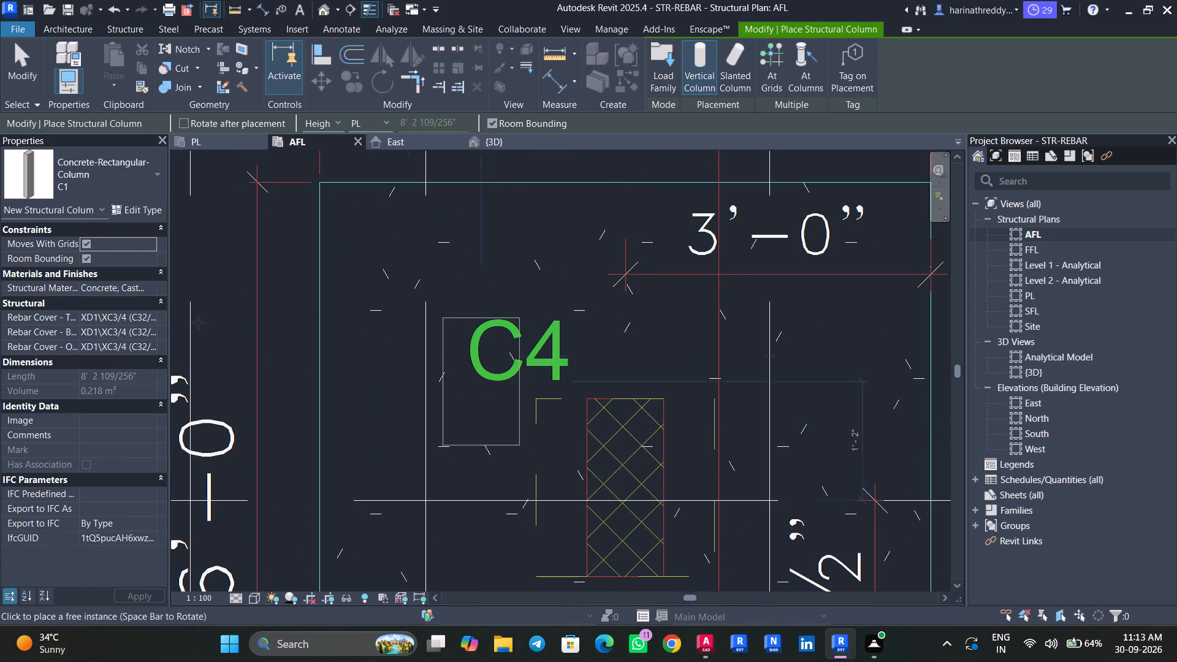
pyautogui.click(77, 172)
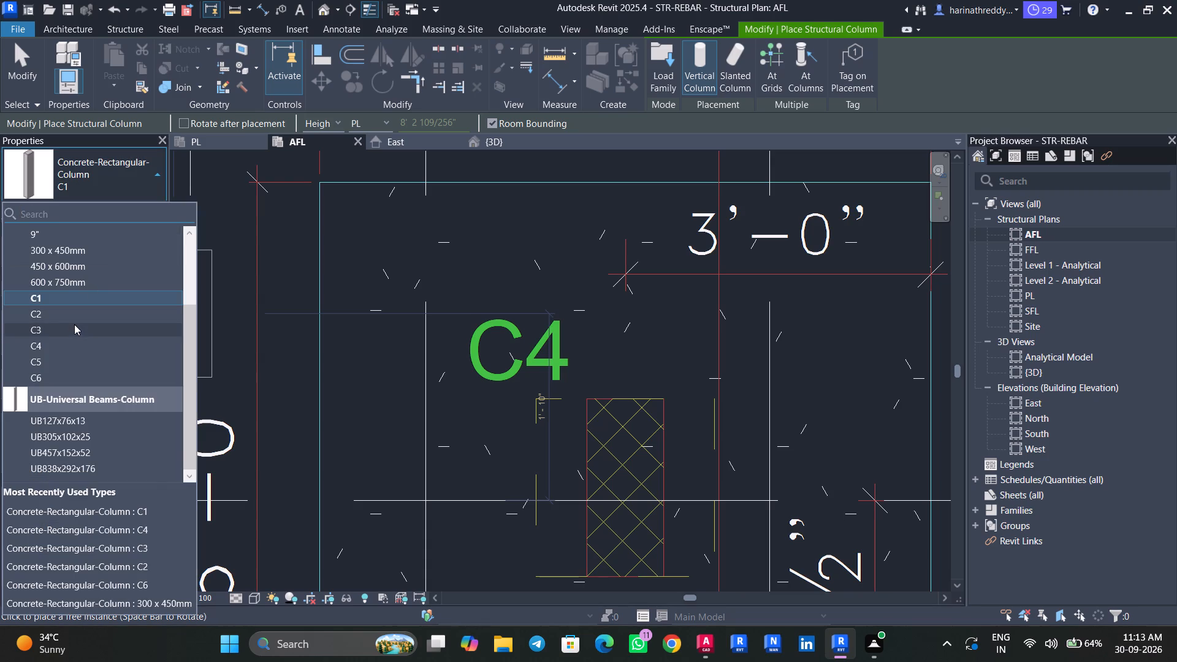
pyautogui.click(72, 344)
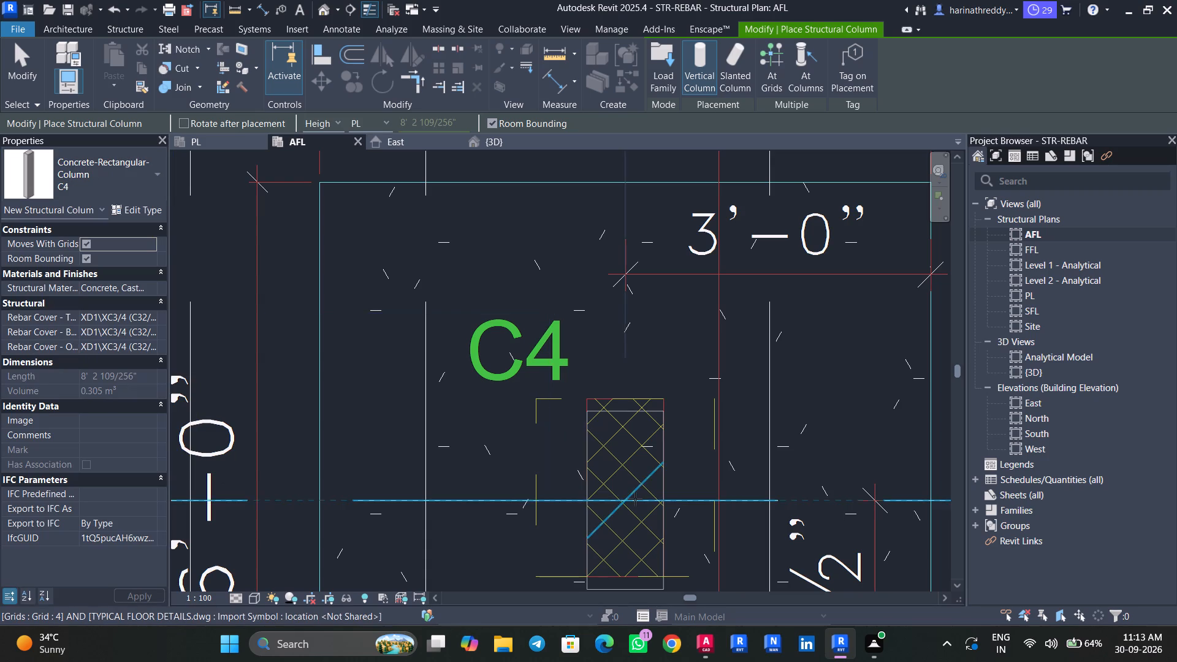
pyautogui.scroll(2, 635, 499)
pyautogui.moveTo(624, 492); pyautogui.dragTo(592, 438, button='middle')
pyautogui.scroll(4, 590, 438)
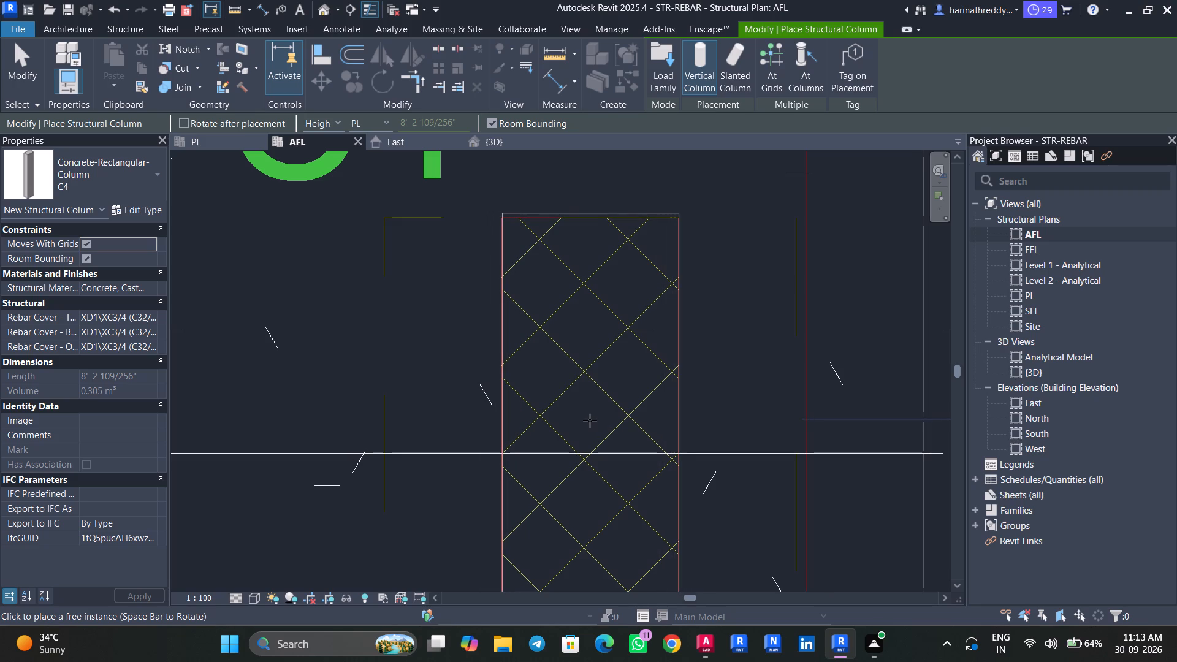
pyautogui.click(590, 420)
pyautogui.press('Escape')
pyautogui.press('Escape')
pyautogui.press('Escape')
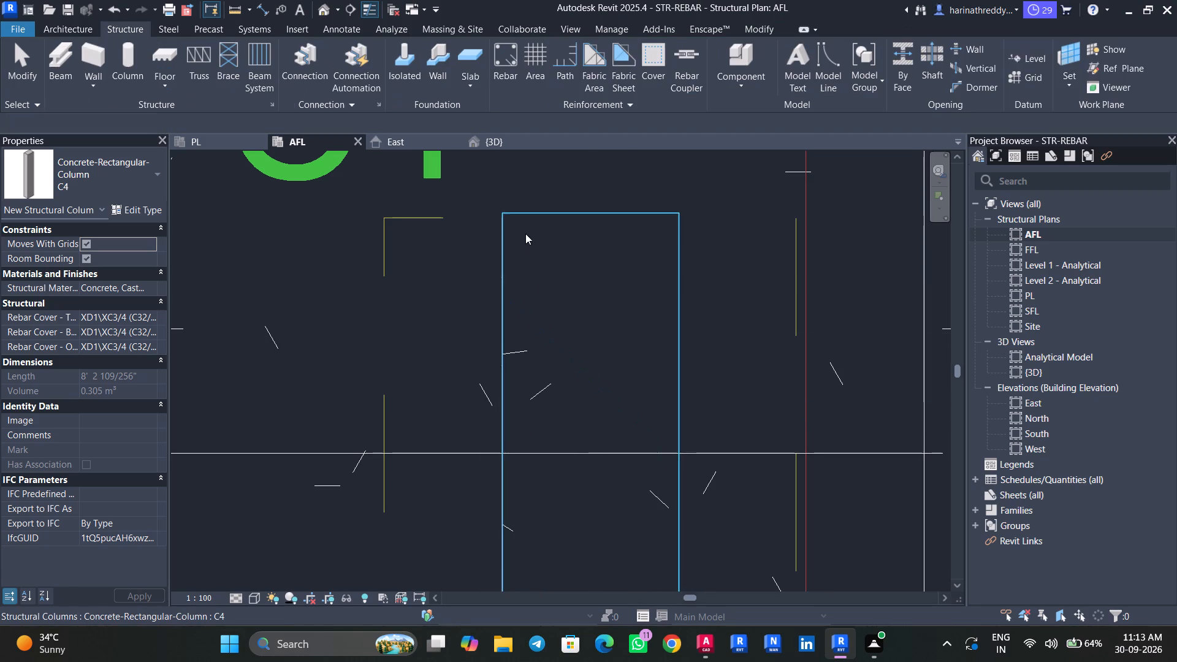
# Align the top and left edges of the C4 column on grid 4 with the column outline in the drawing.
pyautogui.scroll(9, 530, 223)
pyautogui.click(504, 215)
pyautogui.press('Escape')
pyautogui.press('Escape')
pyautogui.scroll(5, 429, 248)
pyautogui.click(566, 243)
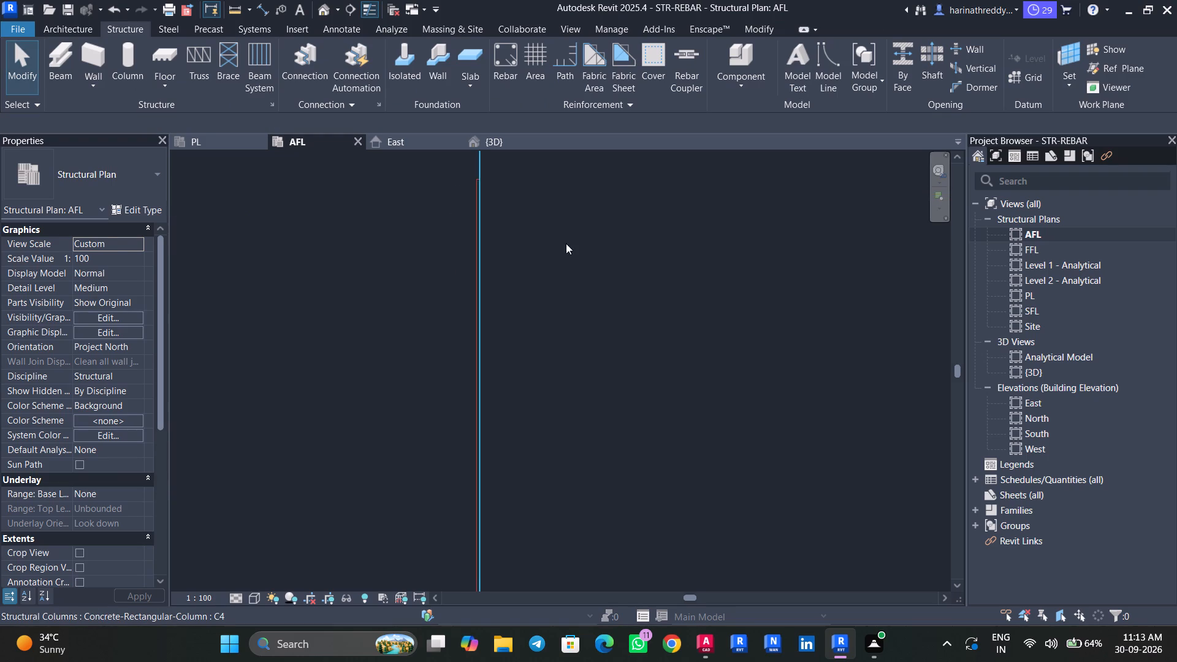
pyautogui.press('Escape')
pyautogui.press('Escape')
pyautogui.write('AL')
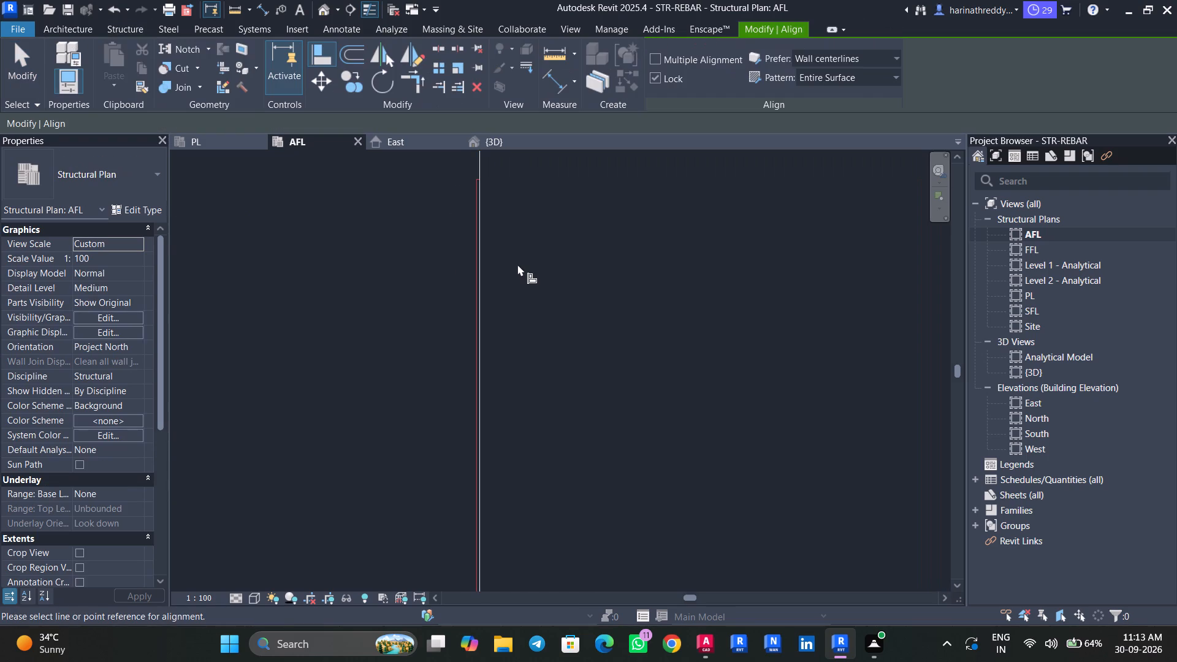
pyautogui.scroll(4, 492, 185)
pyautogui.moveTo(495, 181); pyautogui.dragTo(541, 447, button='middle')
pyautogui.scroll(1, 543, 450)
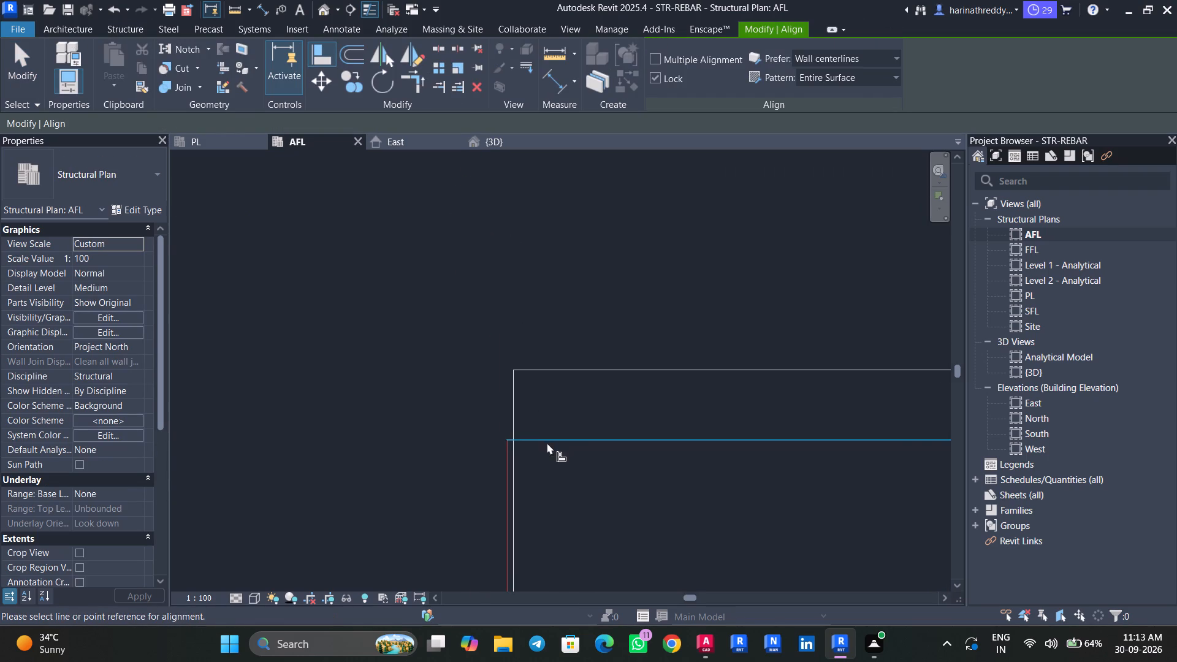
pyautogui.click(547, 443)
pyautogui.click(578, 368)
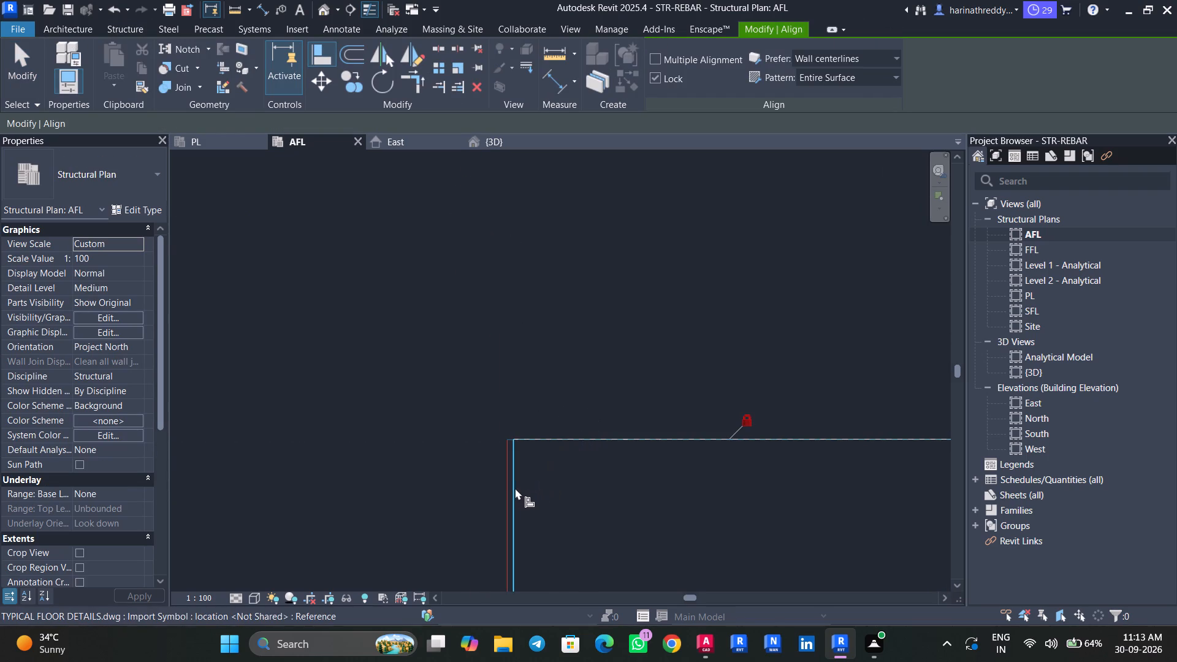
pyautogui.click(506, 487)
pyautogui.click(517, 487)
pyautogui.press('Escape')
pyautogui.press('Escape')
pyautogui.press('Escape')
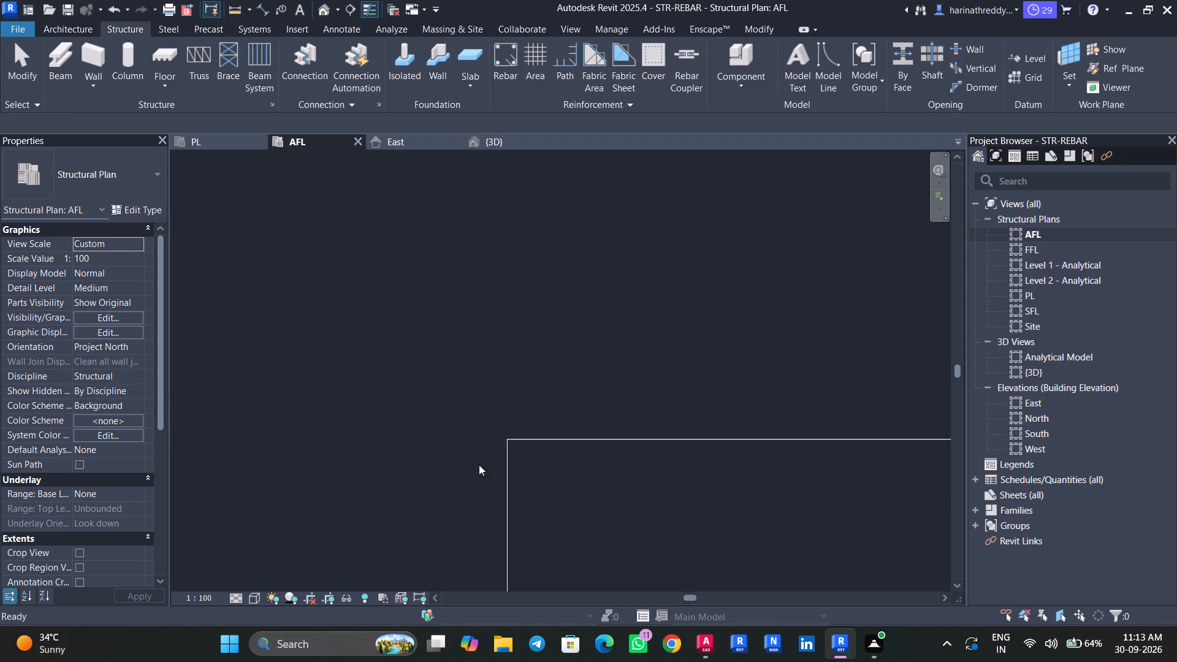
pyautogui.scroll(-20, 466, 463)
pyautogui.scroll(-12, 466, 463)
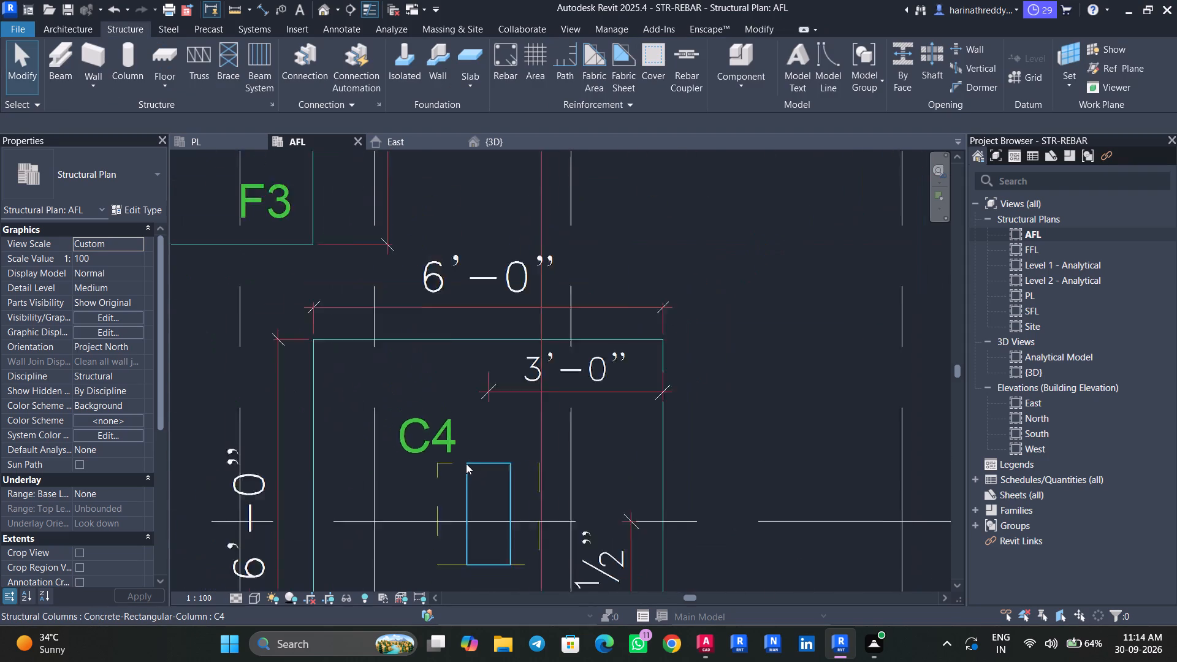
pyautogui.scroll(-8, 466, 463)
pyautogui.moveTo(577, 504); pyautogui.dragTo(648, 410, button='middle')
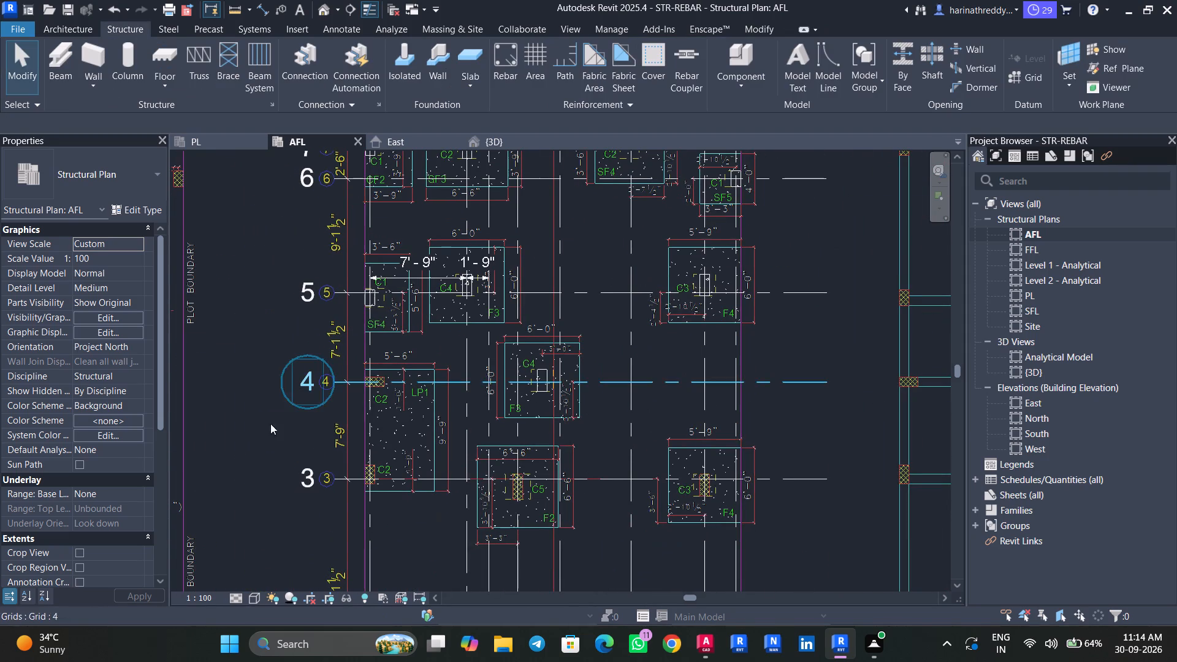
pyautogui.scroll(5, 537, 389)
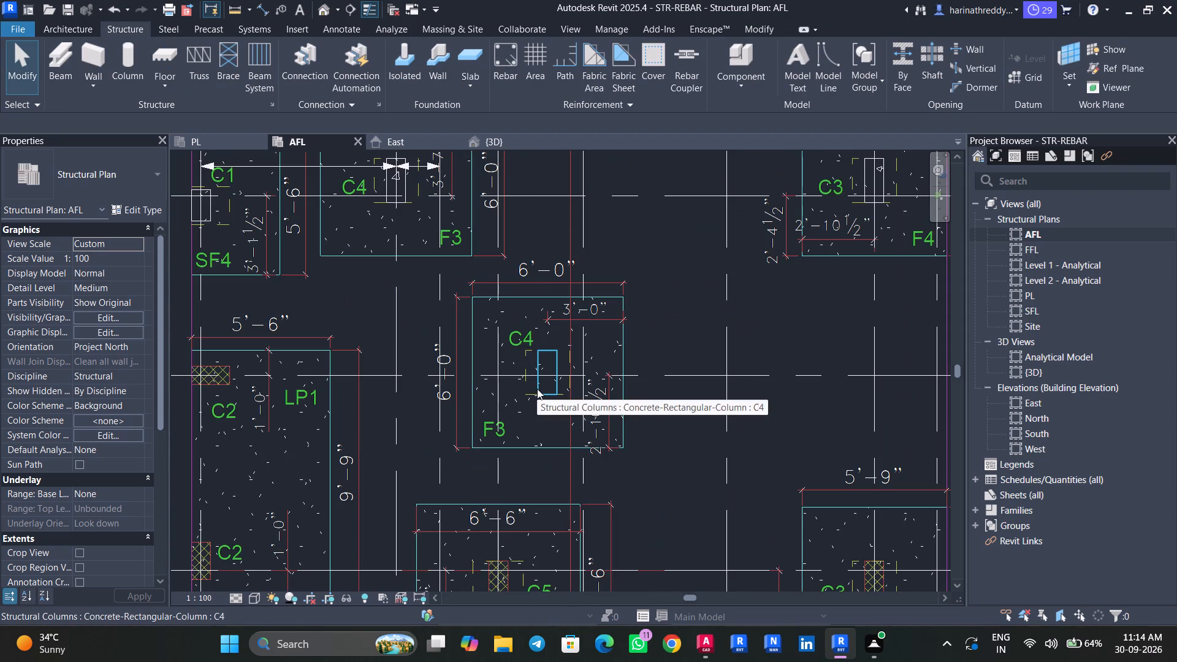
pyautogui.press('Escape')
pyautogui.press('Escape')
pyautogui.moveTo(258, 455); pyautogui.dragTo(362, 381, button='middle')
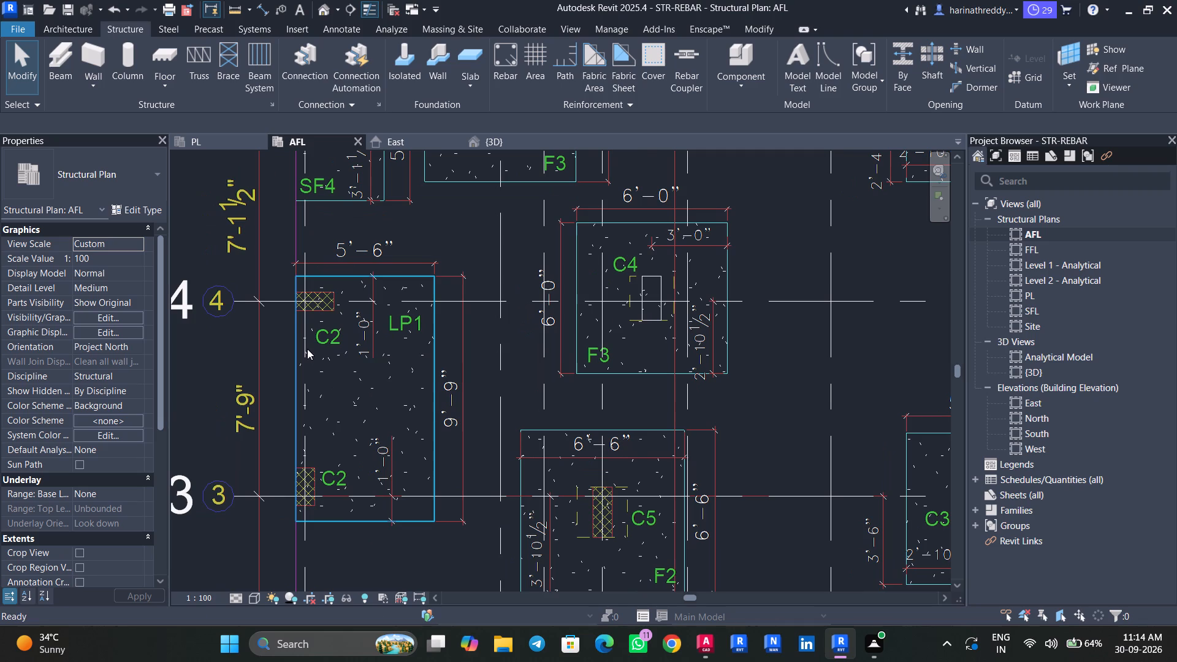
# Place a vertical C2 concrete rectangular column, rotated lengthwise along grid 4, over the hatched outline in the LP1 footing.
pyautogui.write('CL')
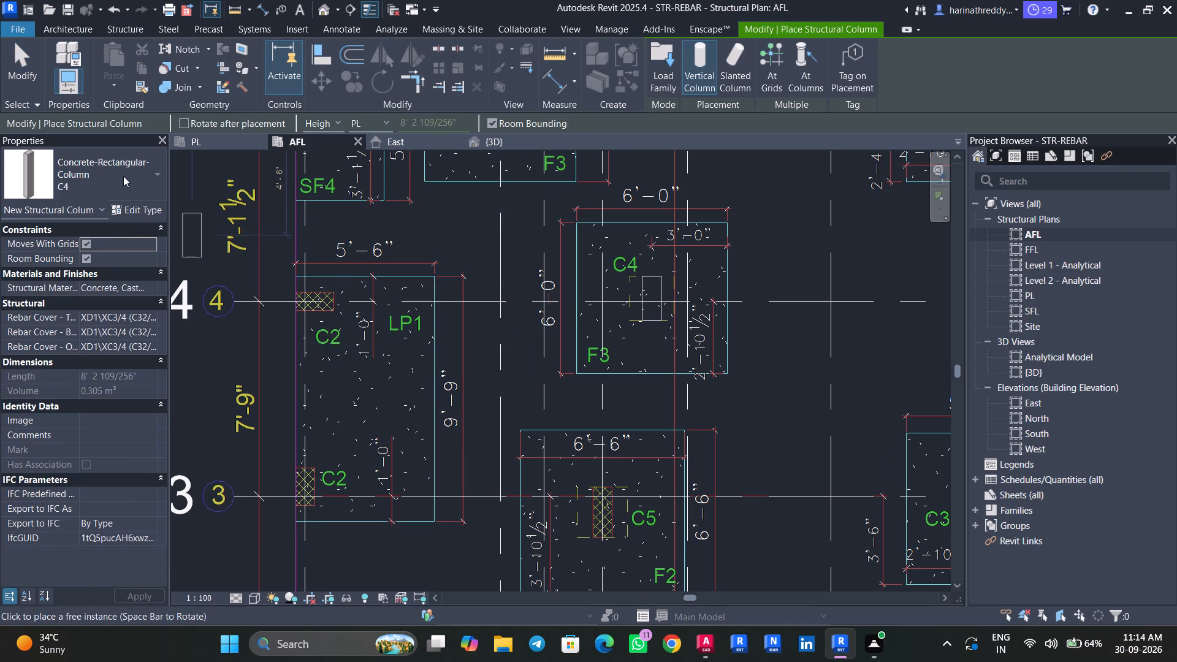
pyautogui.click(123, 176)
pyautogui.click(50, 312)
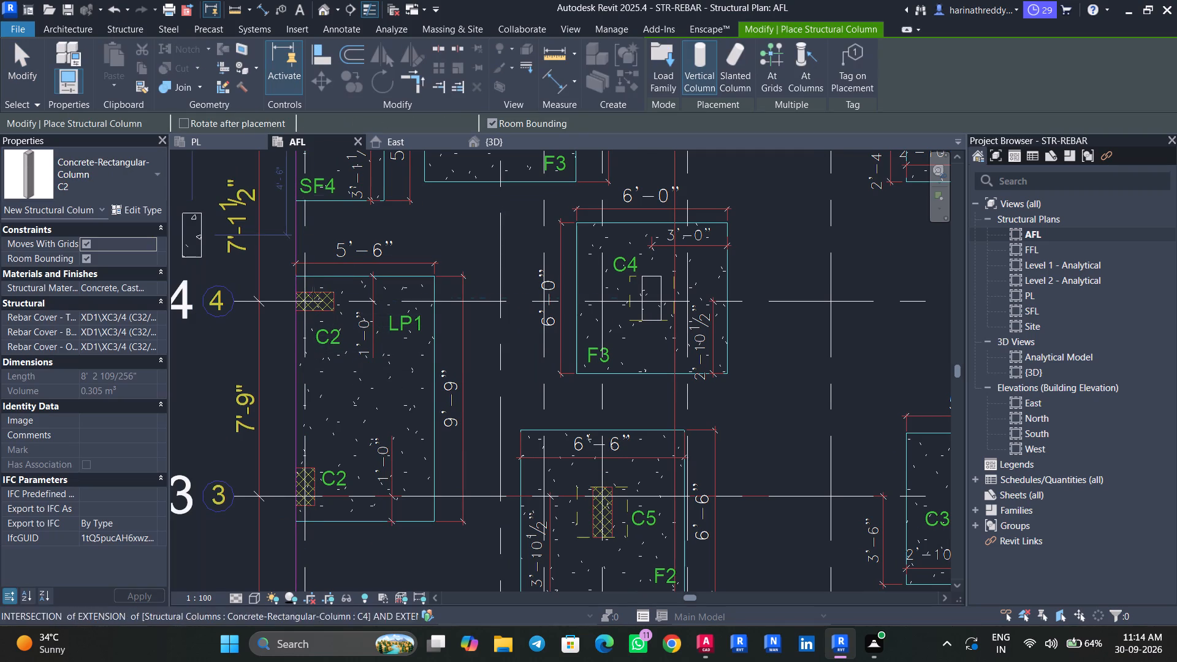
pyautogui.scroll(15, 313, 294)
pyautogui.press('space')
pyautogui.moveTo(324, 309); pyautogui.dragTo(433, 311, button='middle')
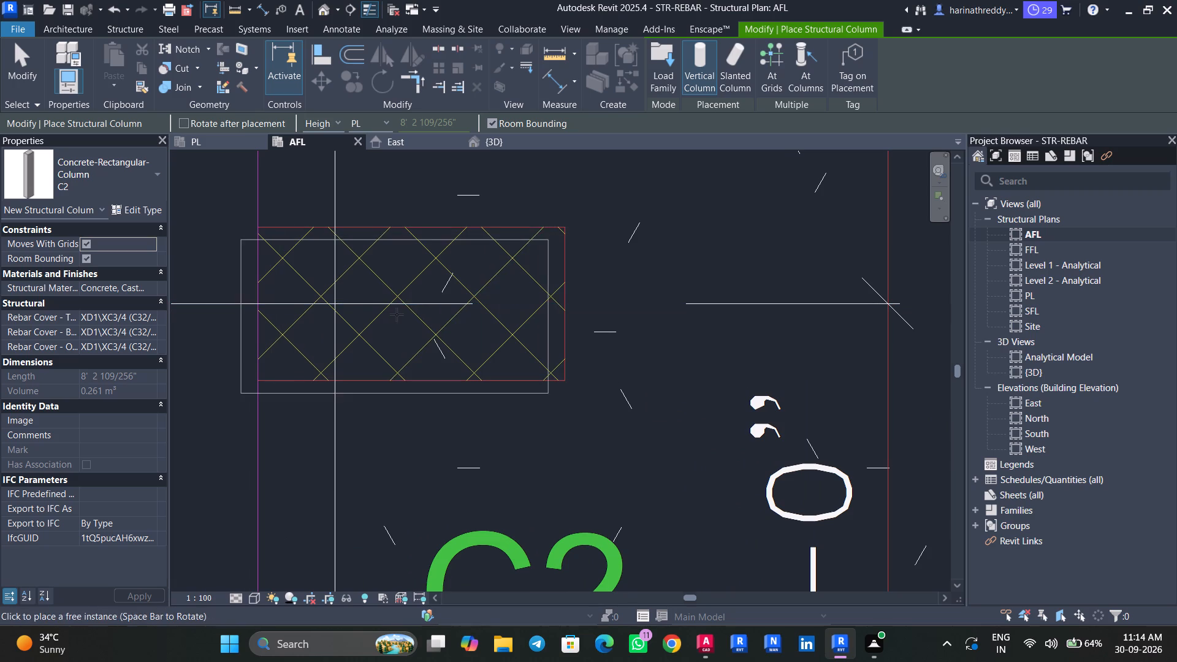
pyautogui.scroll(2, 420, 305)
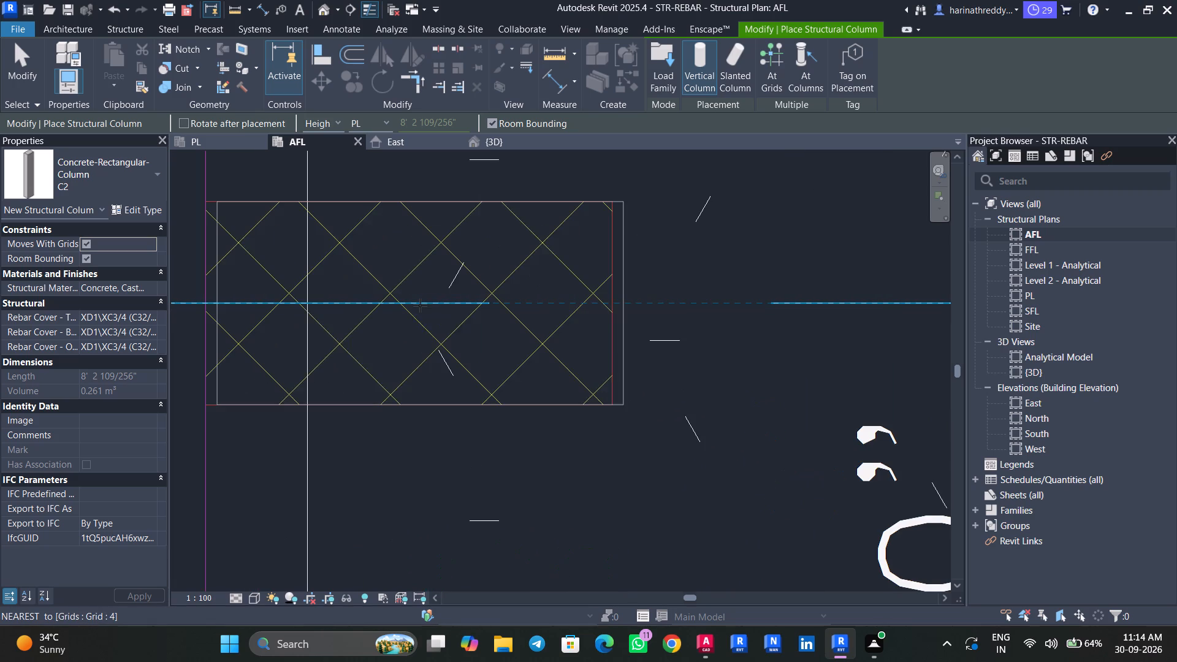
pyautogui.click(420, 305)
pyautogui.press('Escape')
pyautogui.press('Escape')
pyautogui.press('Escape')
pyautogui.press('Escape')
# Align the left edge of the C2 column on grid 4 with the drawing line along the LP1 footing's left edge.
pyautogui.write('AL')
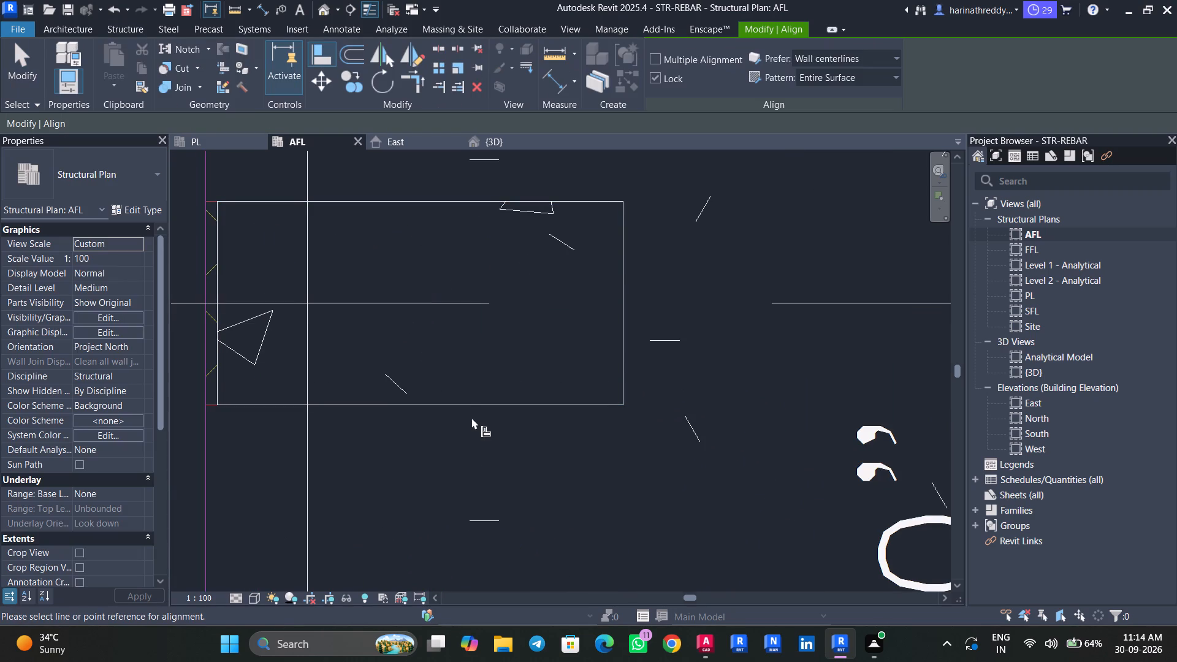
pyautogui.click(202, 281)
pyautogui.click(218, 291)
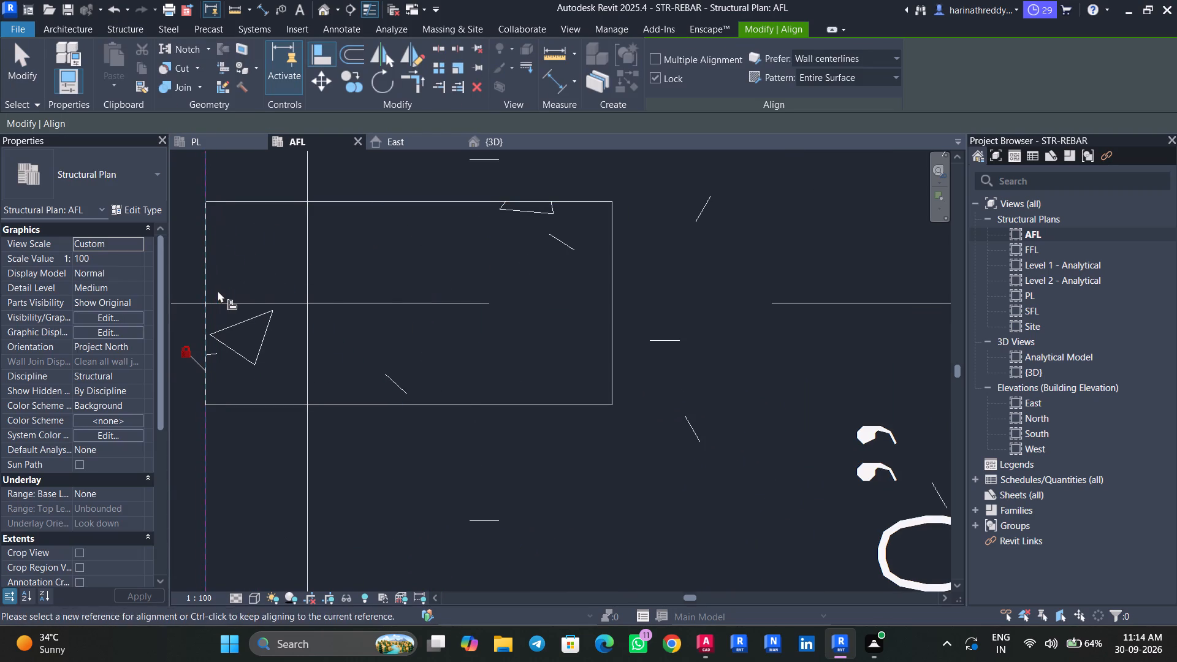
pyautogui.scroll(5, 625, 275)
pyautogui.press('Escape')
pyautogui.press('Escape')
pyautogui.press('Escape')
pyautogui.press('Escape')
# Check the edges of the C2 column on grid 4 against its outline in the drawing.
pyautogui.click(549, 320)
pyautogui.scroll(-3, 549, 320)
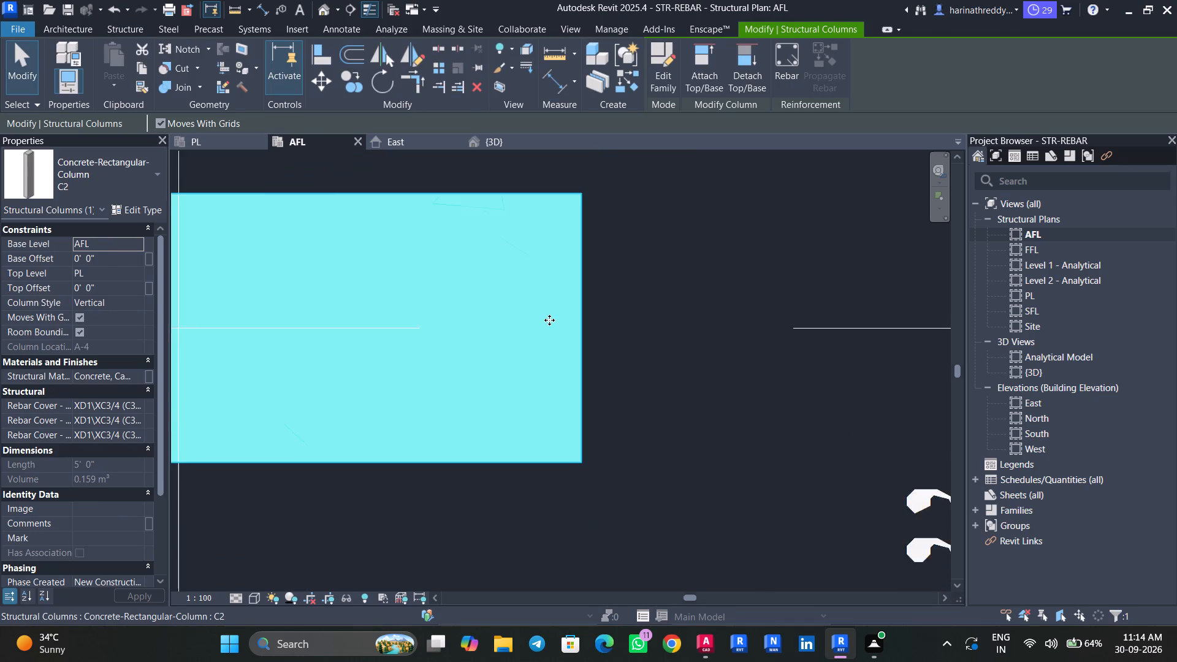
pyautogui.scroll(-4, 549, 320)
pyautogui.scroll(1, 536, 307)
pyautogui.moveTo(536, 307); pyautogui.dragTo(697, 430, button='middle')
pyautogui.scroll(1, 520, 344)
pyautogui.scroll(-1, 520, 344)
pyautogui.scroll(1, 520, 344)
pyautogui.press('Escape')
pyautogui.press('Escape')
pyautogui.scroll(-10, 482, 392)
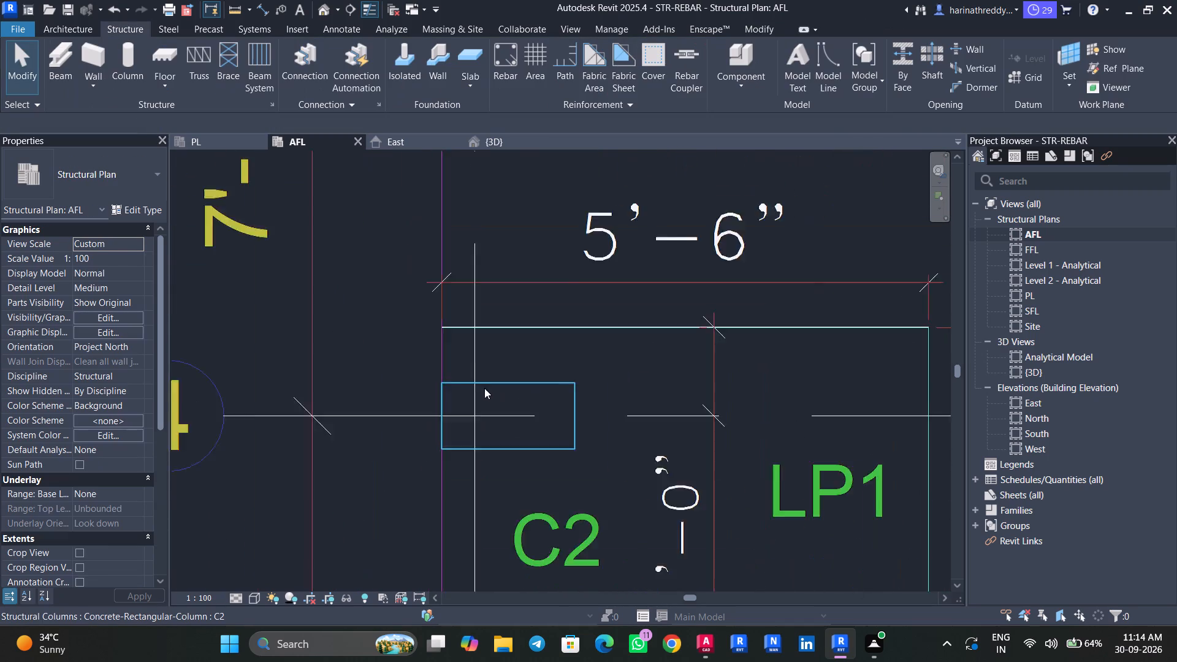
# Place a vertical C2 concrete rectangular column over the hatched outline on grid 3 in the LP1 footing.
pyautogui.scroll(-3, 484, 388)
pyautogui.moveTo(636, 489); pyautogui.dragTo(487, 265, button='middle')
pyautogui.scroll(-2, 552, 359)
pyautogui.moveTo(473, 424); pyautogui.dragTo(556, 312, button='middle')
pyautogui.scroll(8, 459, 414)
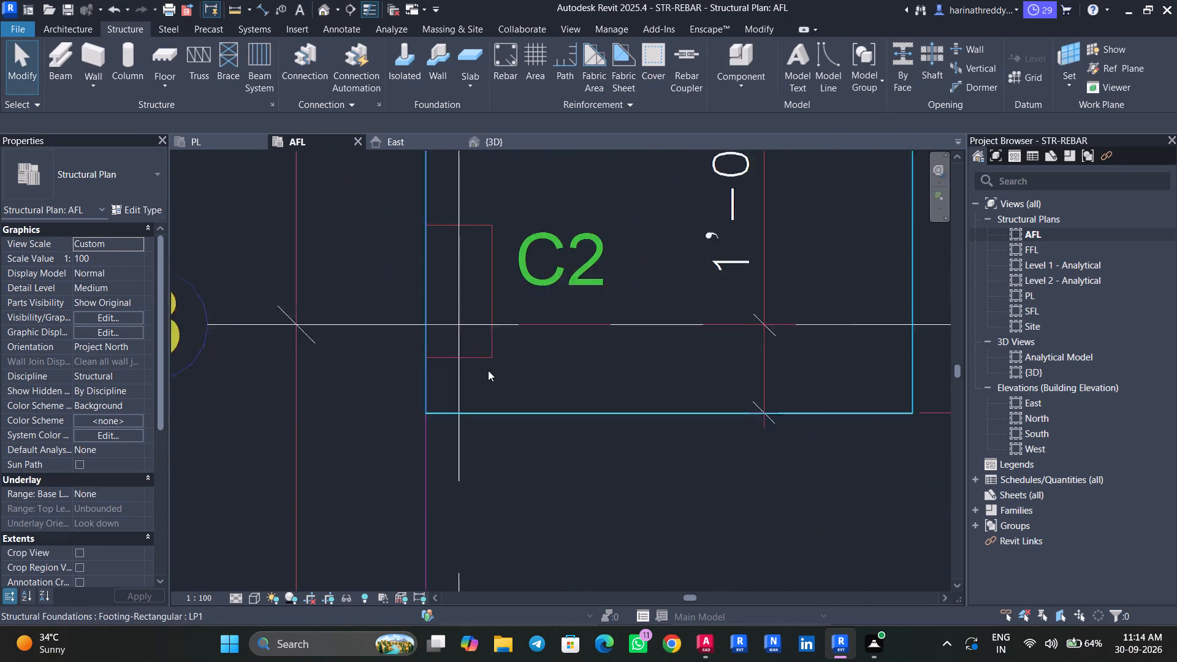
pyautogui.moveTo(488, 373); pyautogui.dragTo(492, 436, button='middle')
pyautogui.scroll(1, 492, 436)
pyautogui.press('c')
pyautogui.press('l')
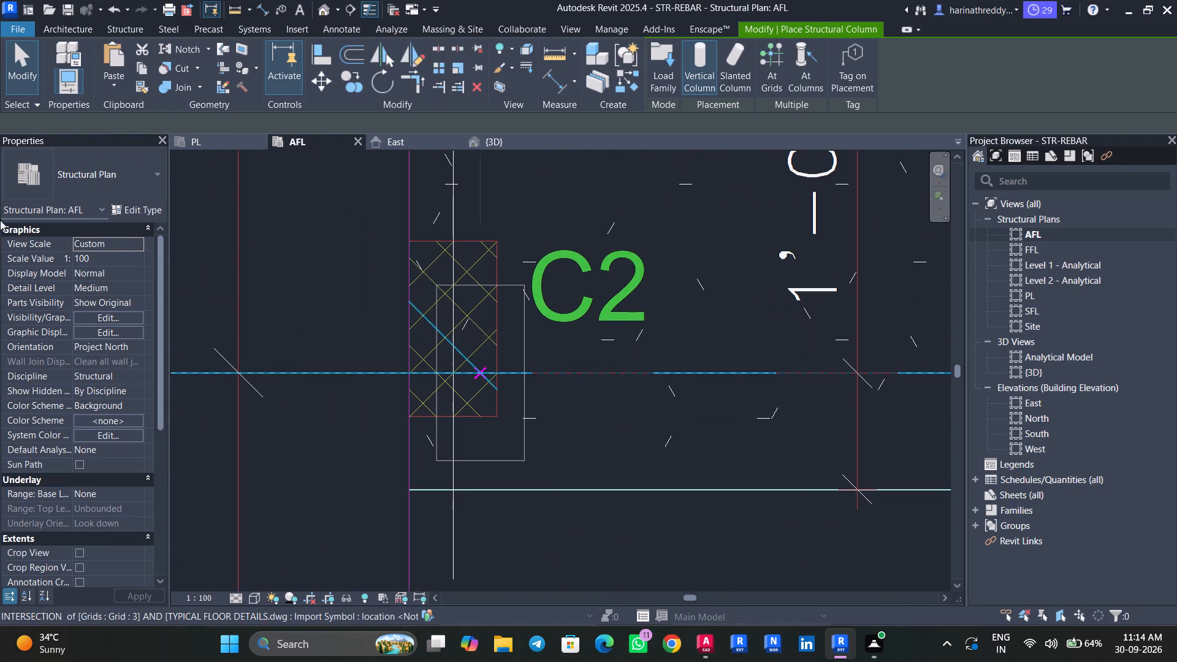
pyautogui.click(75, 151)
pyautogui.press('Escape')
pyautogui.scroll(3, 432, 310)
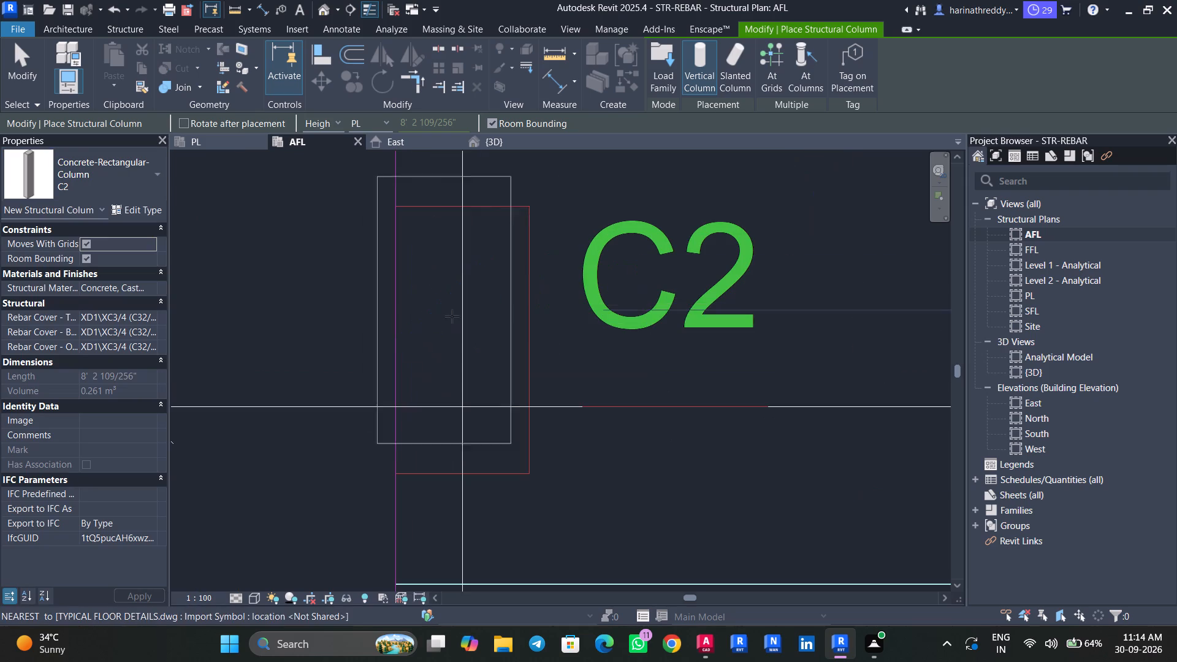
pyautogui.scroll(5, 457, 337)
pyautogui.scroll(-2, 457, 337)
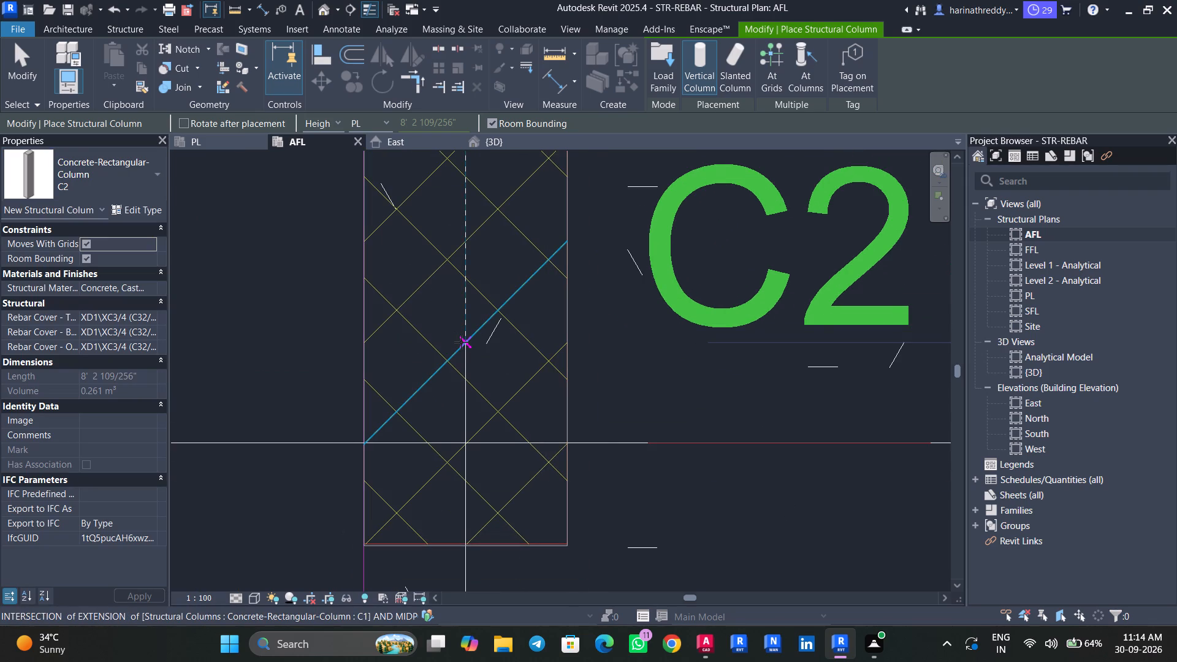
pyautogui.click(461, 342)
pyautogui.press('Escape')
pyautogui.press('Escape')
pyautogui.press('Escape')
pyautogui.press('Escape')
# Align the top edge of the C2 column on grid 3 with the column outline in the drawing.
pyautogui.moveTo(443, 272); pyautogui.dragTo(491, 461, button='middle')
pyautogui.scroll(2, 464, 333)
pyautogui.scroll(-1, 464, 333)
pyautogui.scroll(5, 464, 333)
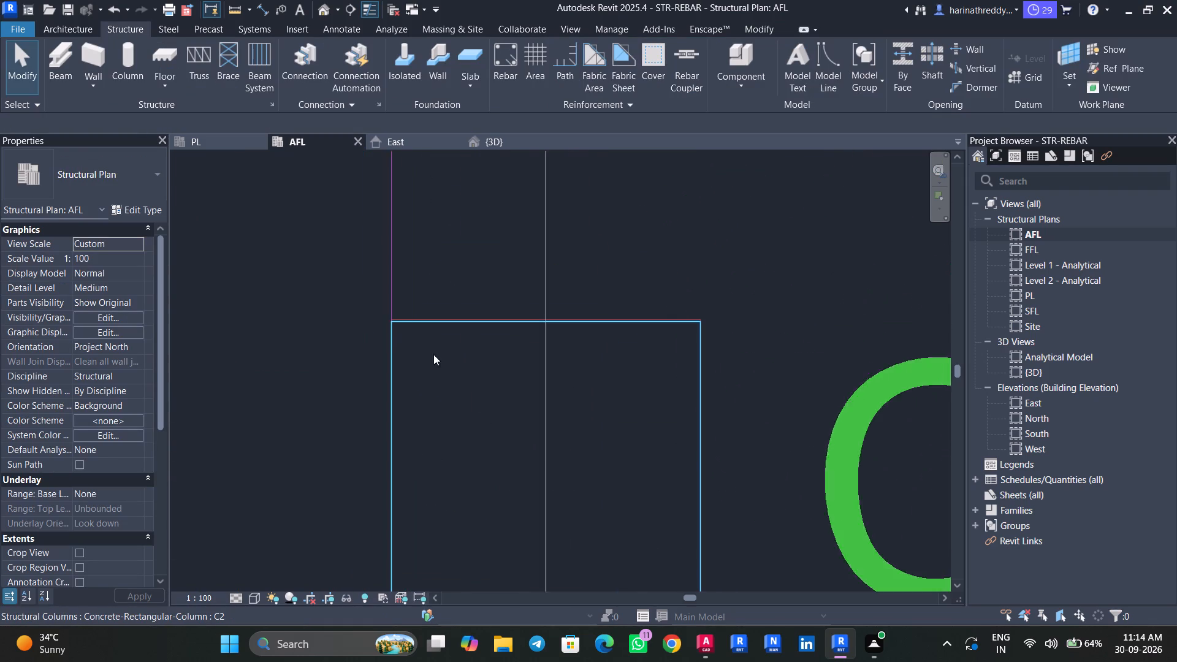
pyautogui.scroll(9, 433, 354)
pyautogui.press('Escape')
pyautogui.write('AL')
pyautogui.scroll(1, 448, 346)
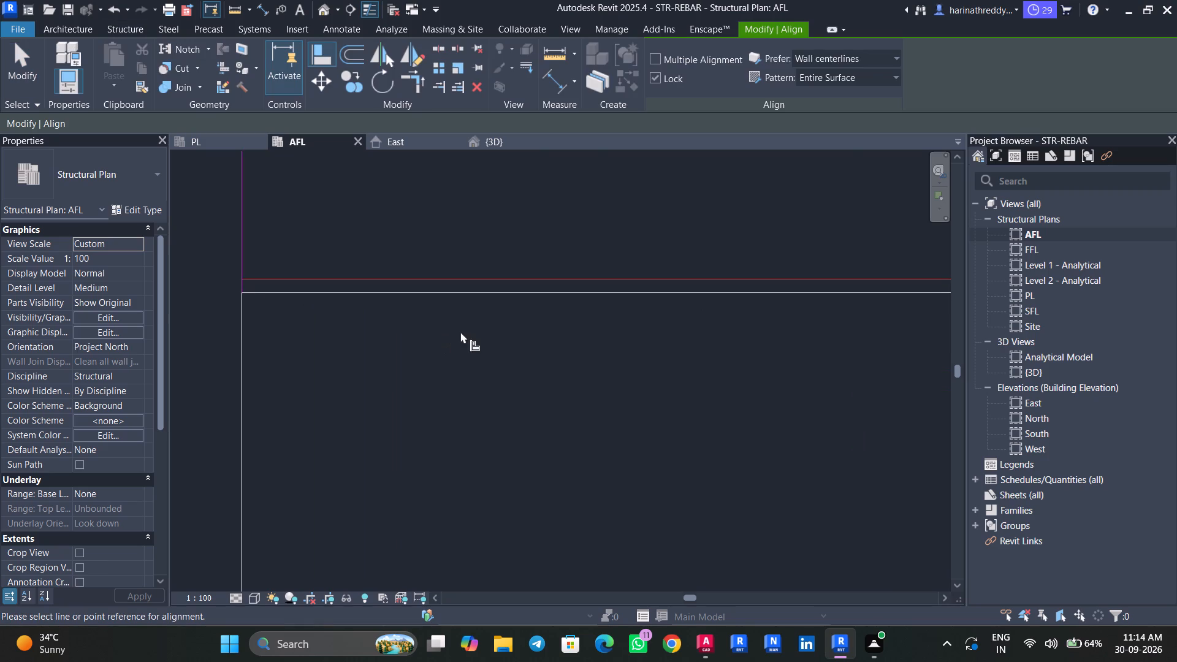
pyautogui.click(463, 279)
pyautogui.click(463, 299)
pyautogui.scroll(-1, 431, 344)
pyautogui.scroll(1, 431, 344)
pyautogui.scroll(-11, 431, 344)
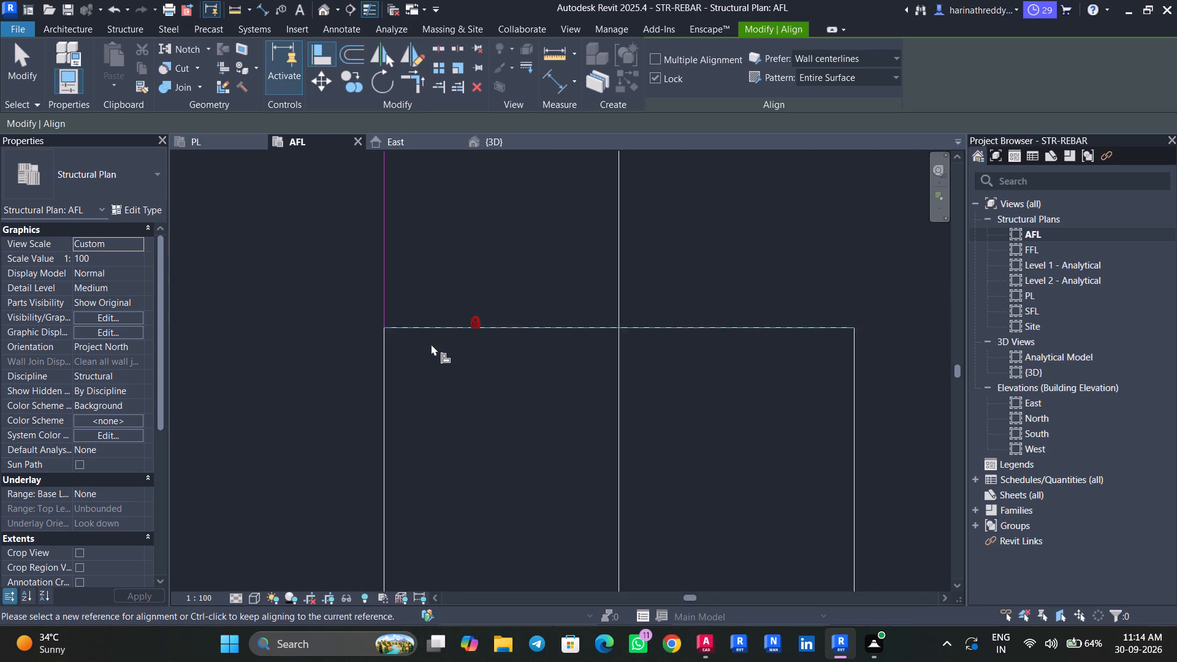
pyautogui.scroll(-3, 431, 344)
pyautogui.scroll(1, 431, 344)
pyautogui.scroll(-8, 431, 344)
pyautogui.press('Escape')
pyautogui.press('Escape')
# Check the right edge of the C2 column on grid 3 against its drawing outline.
pyautogui.scroll(9, 516, 413)
pyautogui.scroll(-1, 526, 414)
pyautogui.scroll(1, 527, 414)
pyautogui.scroll(-1, 527, 414)
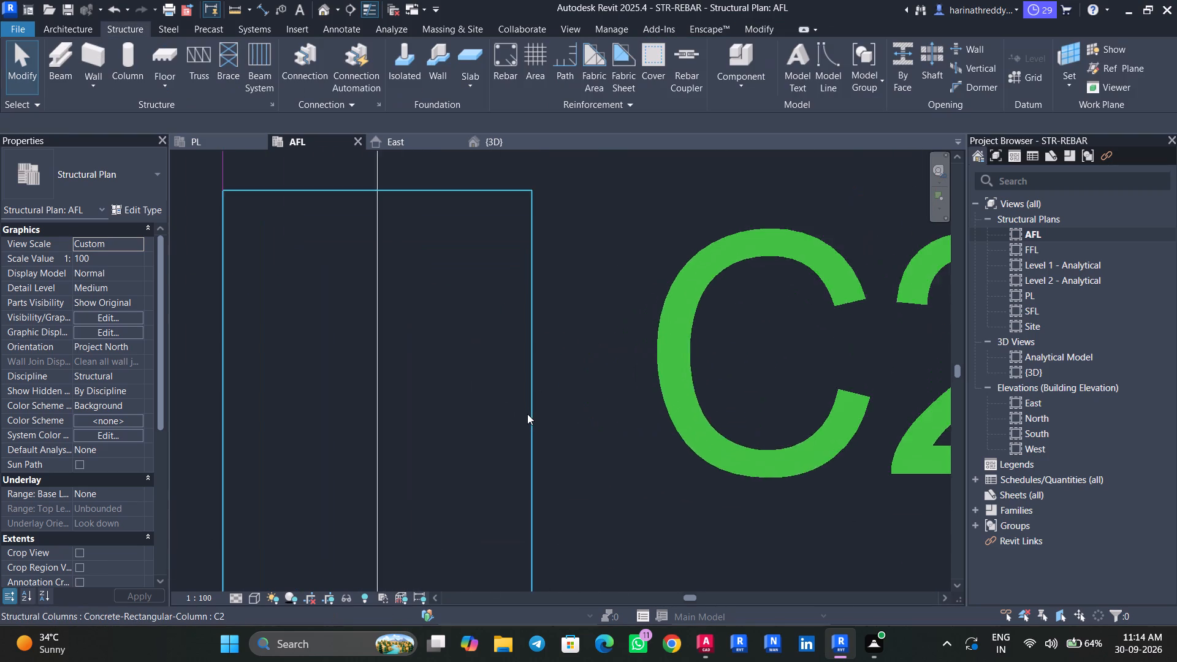
pyautogui.scroll(4, 529, 413)
pyautogui.scroll(-2, 529, 412)
pyautogui.scroll(1, 529, 412)
pyautogui.scroll(-10, 529, 412)
pyautogui.scroll(2, 530, 411)
pyautogui.scroll(-1, 530, 411)
pyautogui.scroll(17, 530, 411)
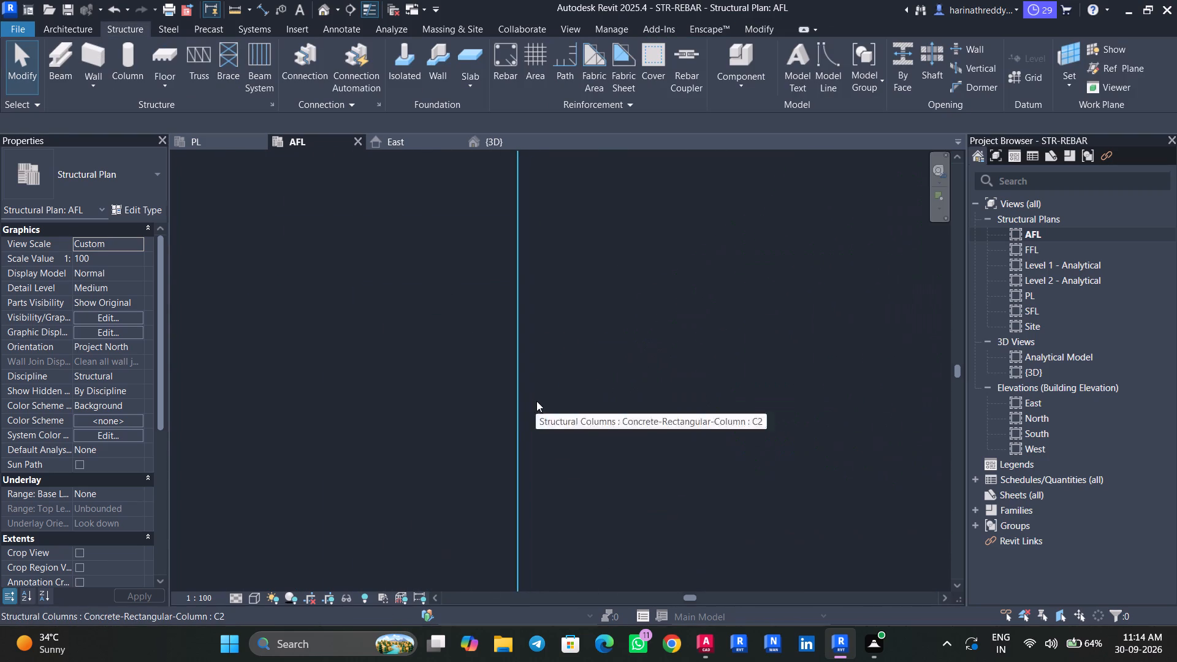
pyautogui.scroll(-8, 536, 400)
pyautogui.scroll(1, 536, 400)
pyautogui.scroll(-20, 536, 400)
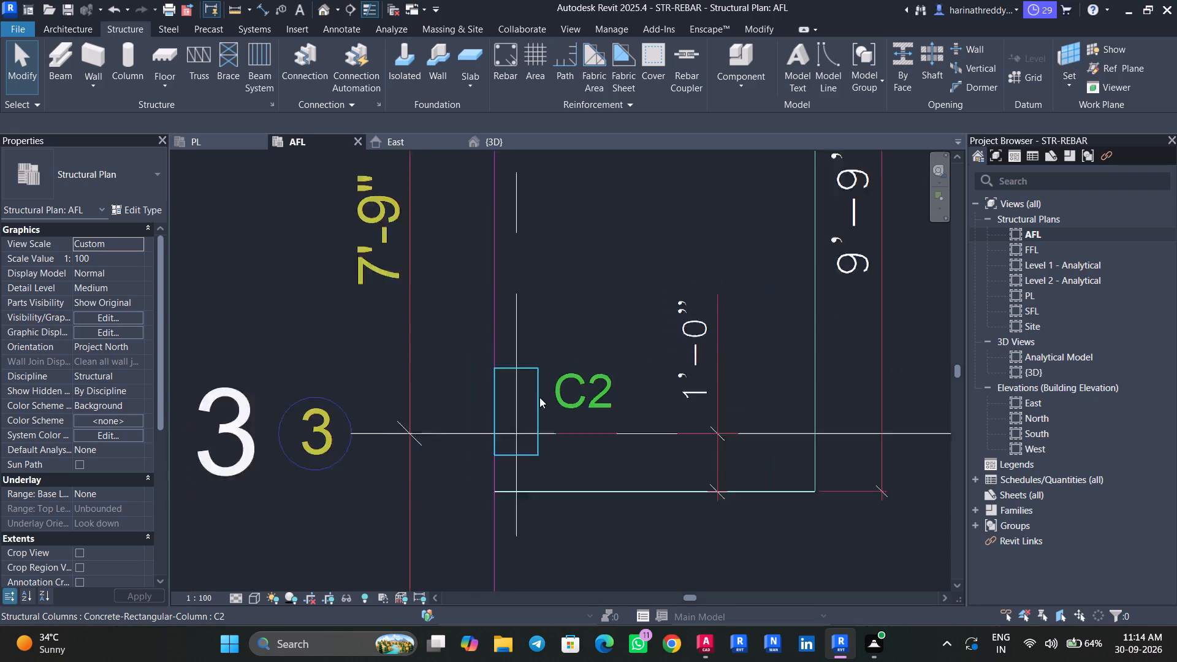
# Review the two C2 columns in the LP1 footing and the C4 column in the F3 footing on grid 4.
pyautogui.moveTo(667, 402); pyautogui.dragTo(466, 365, button='middle')
pyautogui.scroll(-7, 627, 457)
pyautogui.scroll(1, 627, 457)
pyautogui.scroll(-3, 627, 457)
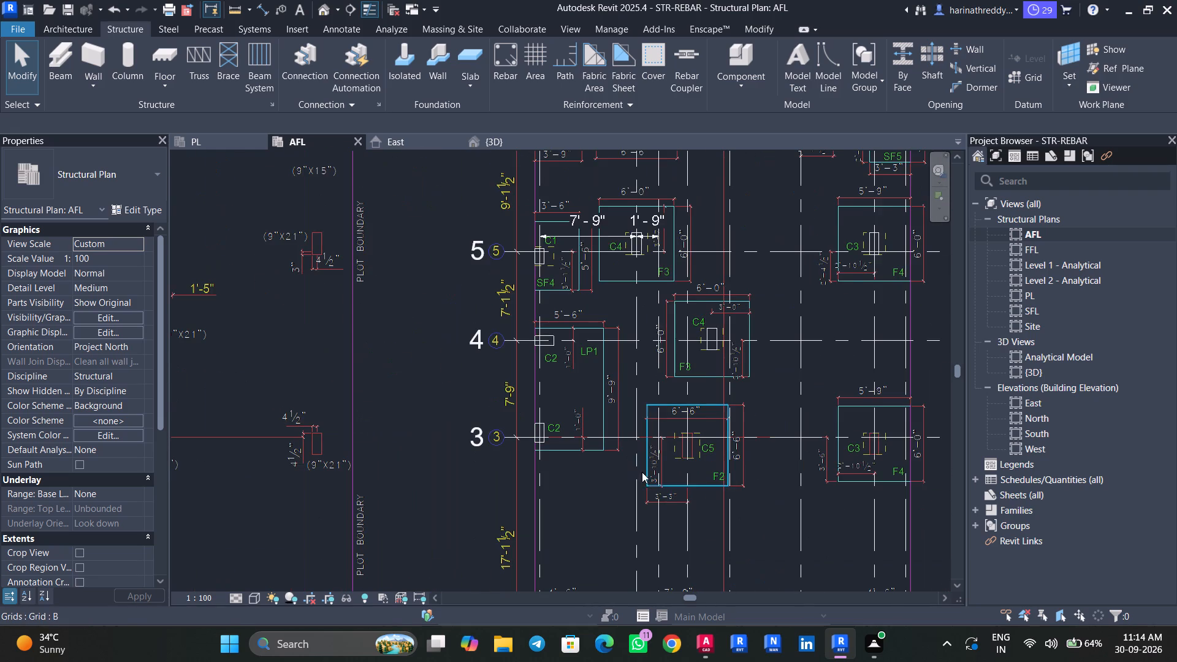
pyautogui.click(550, 341)
pyautogui.scroll(11, 550, 341)
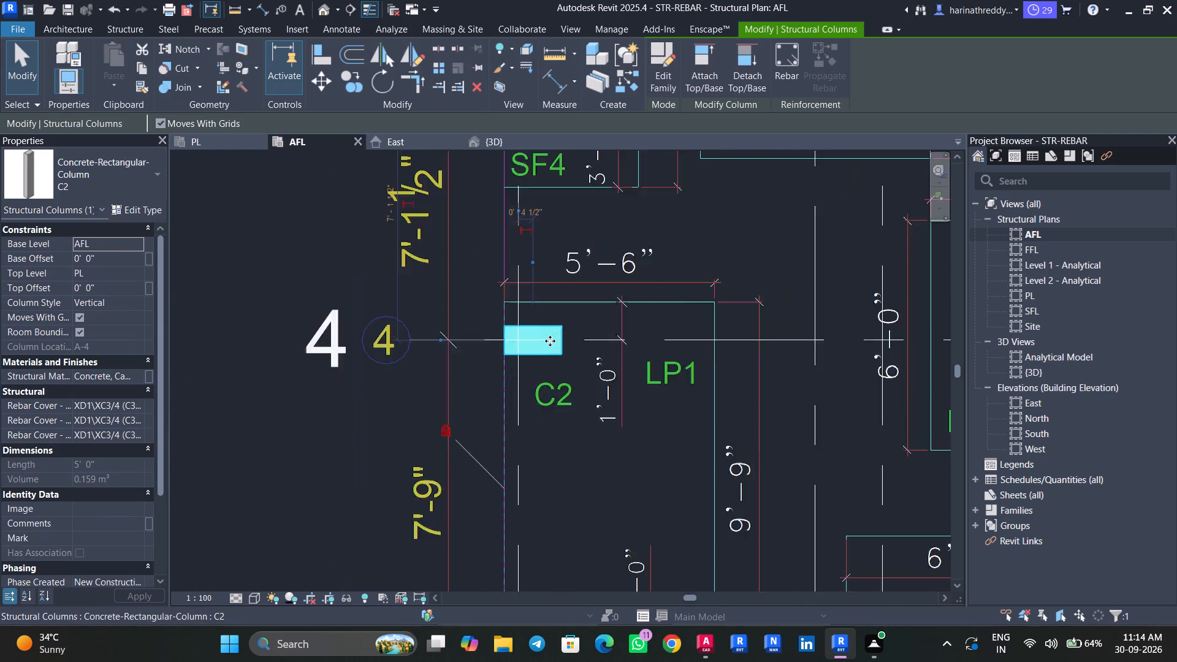
pyautogui.scroll(7, 550, 341)
pyautogui.press('Escape')
pyautogui.press('Escape')
pyautogui.press('Escape')
pyautogui.scroll(-10, 545, 438)
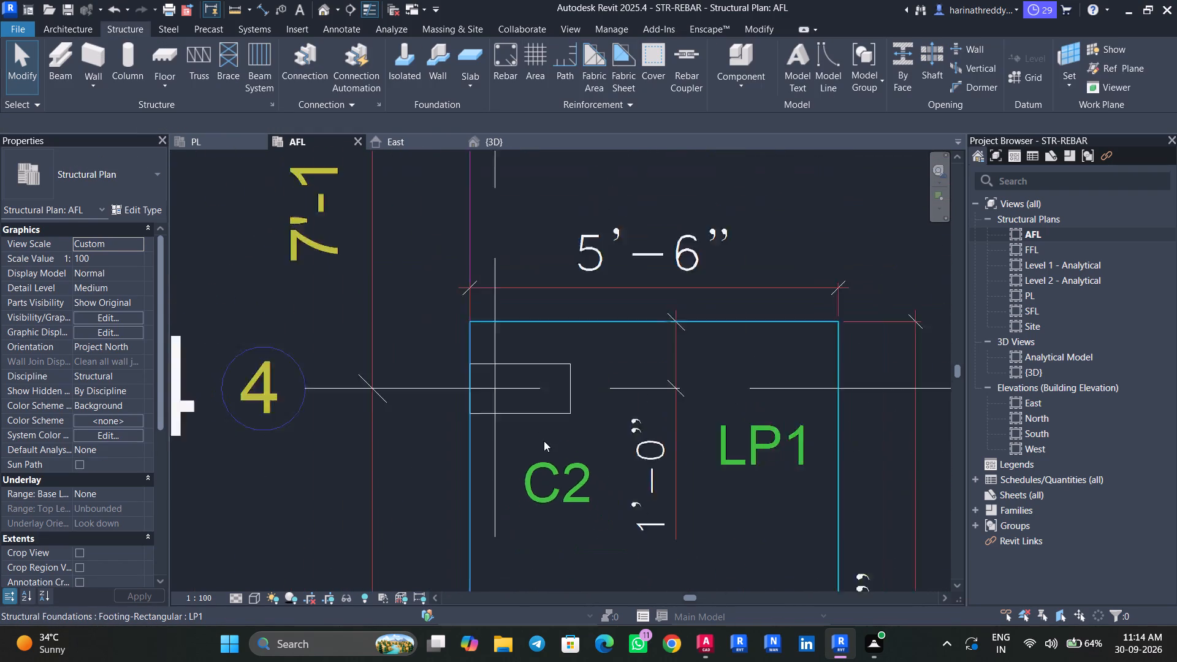
pyautogui.moveTo(543, 436); pyautogui.dragTo(540, 224, button='middle')
pyautogui.click(521, 487)
pyautogui.press('Escape')
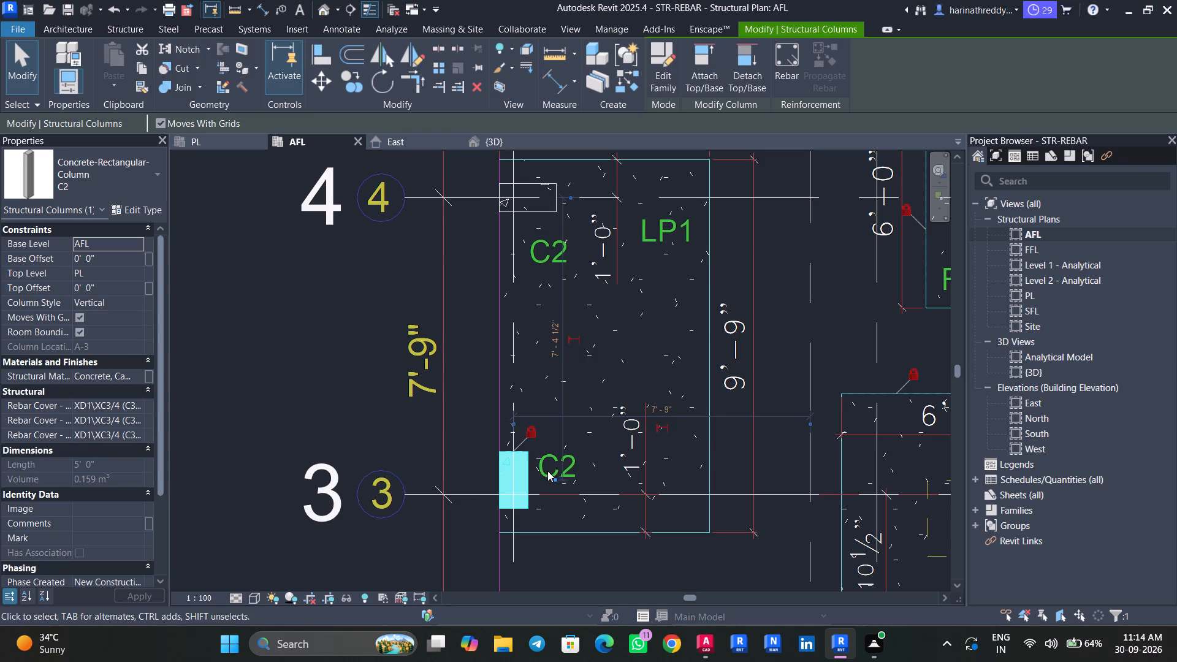
pyautogui.press('Escape')
pyautogui.moveTo(598, 435); pyautogui.dragTo(361, 390, button='middle')
pyautogui.scroll(-5, 523, 415)
pyautogui.moveTo(613, 298); pyautogui.dragTo(582, 349, button='middle')
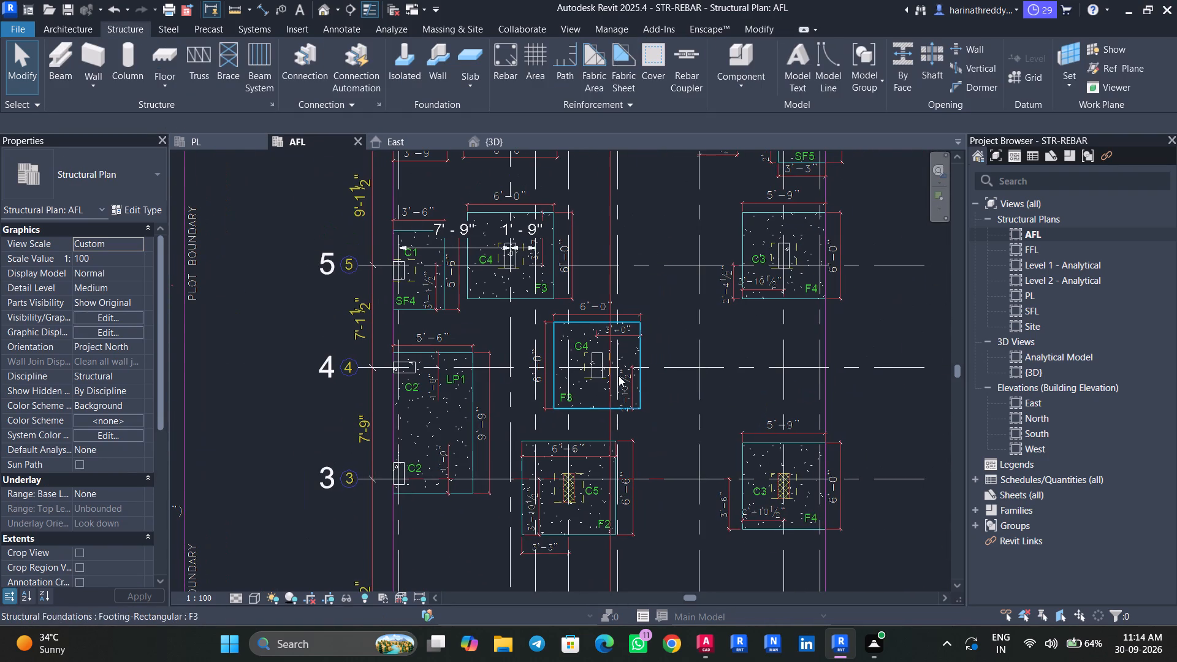
pyautogui.click(590, 367)
pyautogui.press('Escape')
pyautogui.press('Escape')
# Place a vertical C5 concrete rectangular column over the hatched outline in the F2 footing near grids D and 3.
pyautogui.scroll(6, 569, 504)
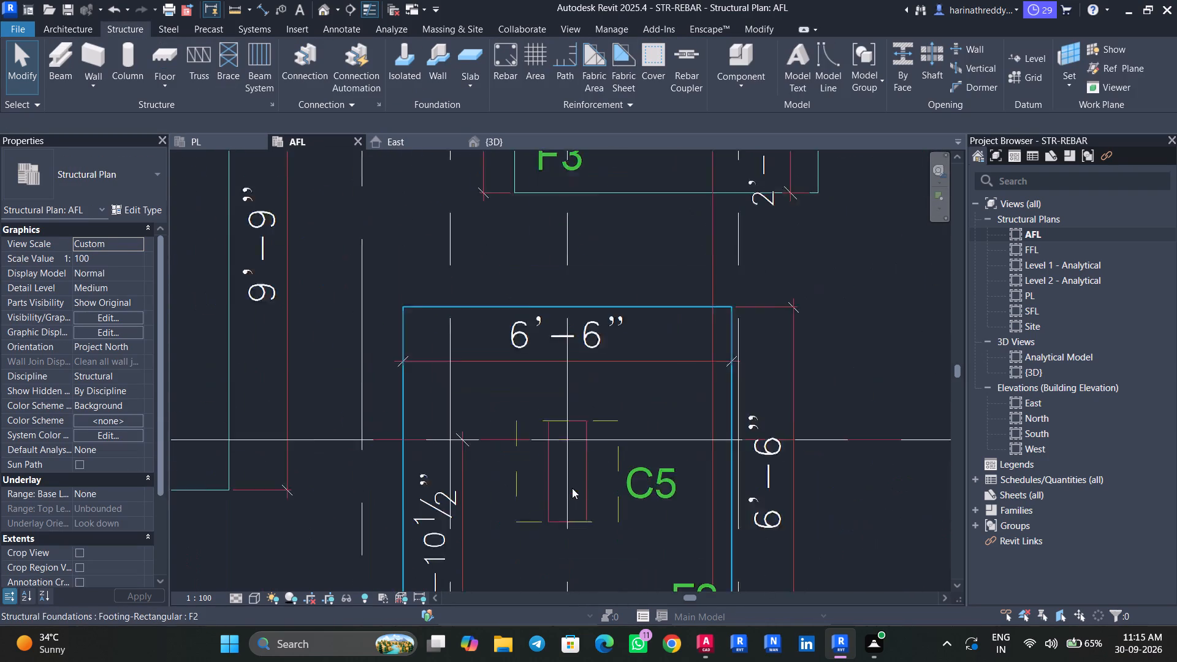
pyautogui.scroll(5, 572, 488)
pyautogui.moveTo(573, 488); pyautogui.dragTo(552, 422, button='middle')
pyautogui.press('c')
pyautogui.write('L')
pyautogui.press('space')
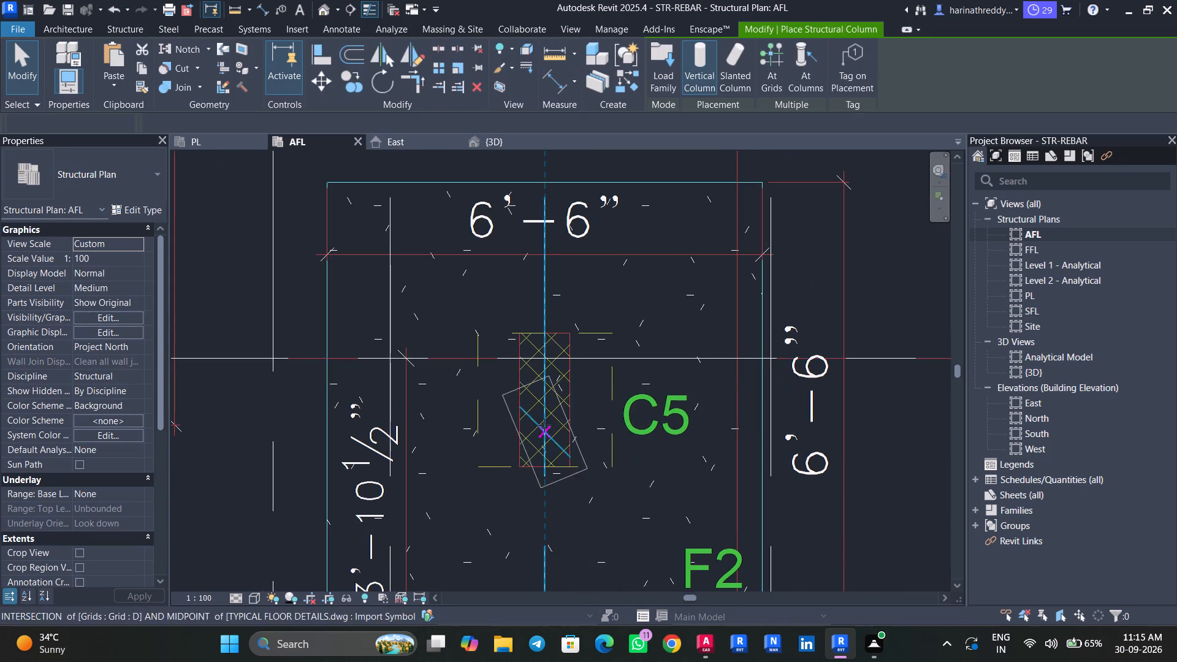
pyautogui.press('space')
pyautogui.press('space')
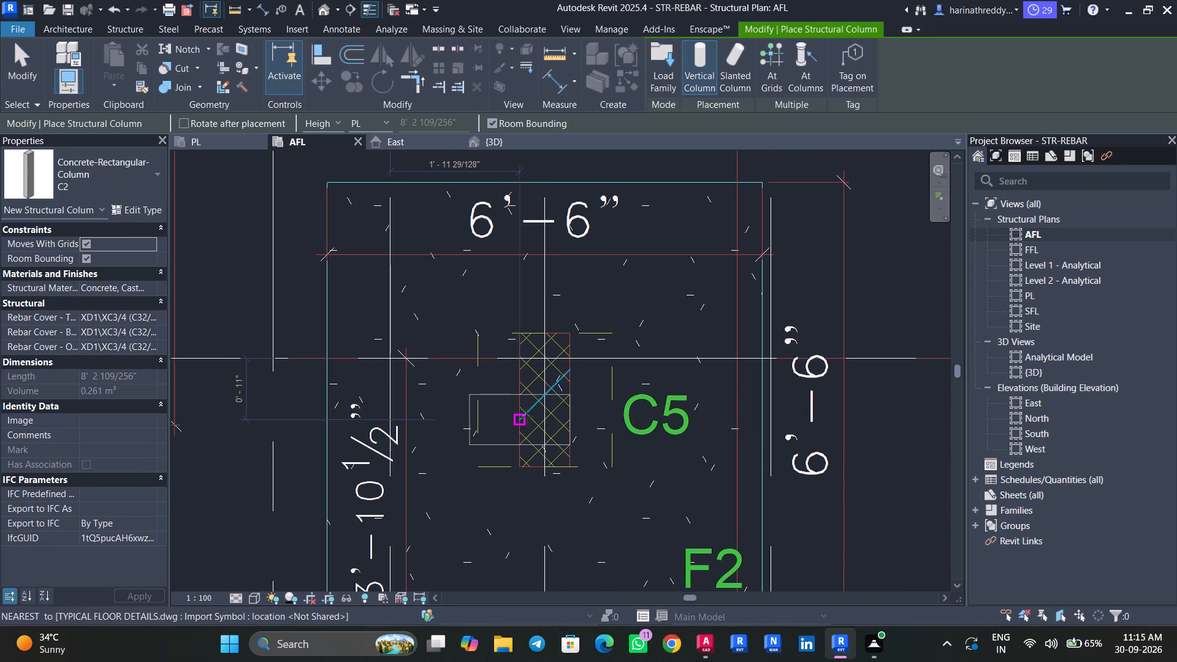
pyautogui.press('space')
pyautogui.click(25, 162)
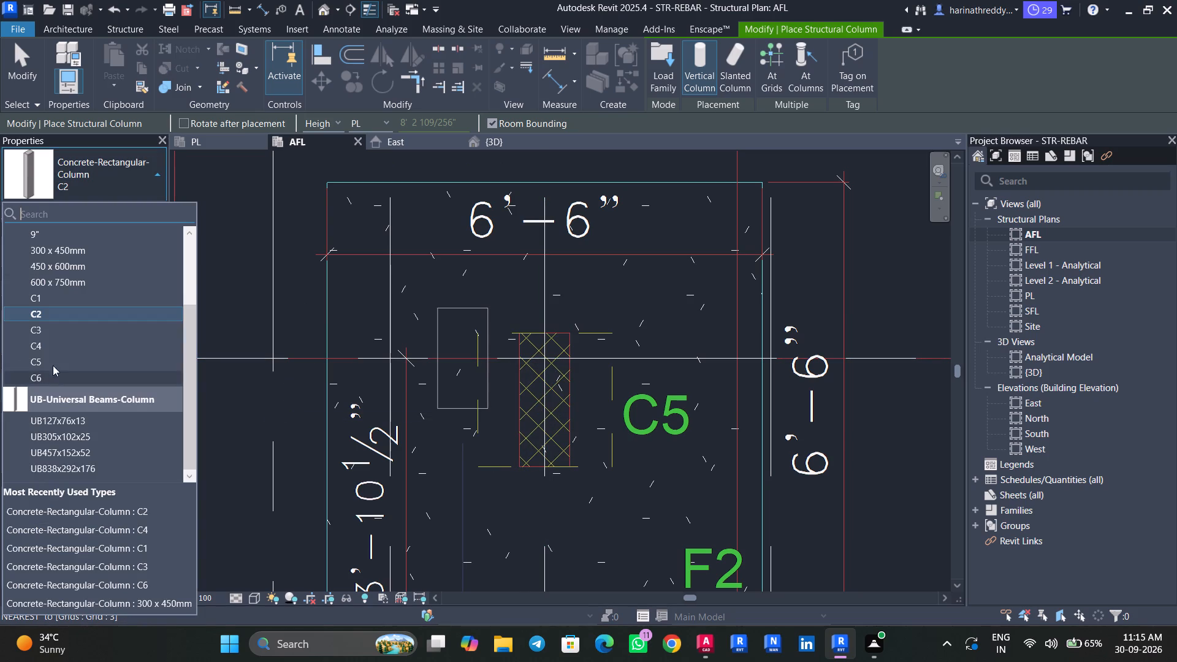
pyautogui.click(58, 359)
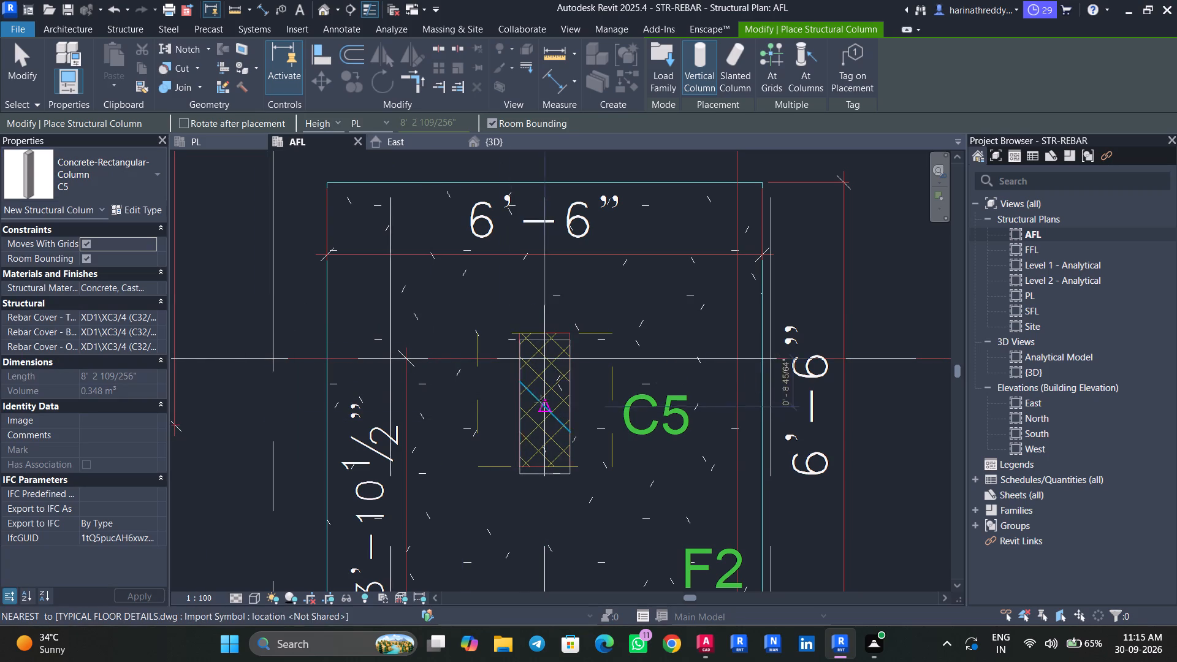
pyautogui.scroll(8, 546, 398)
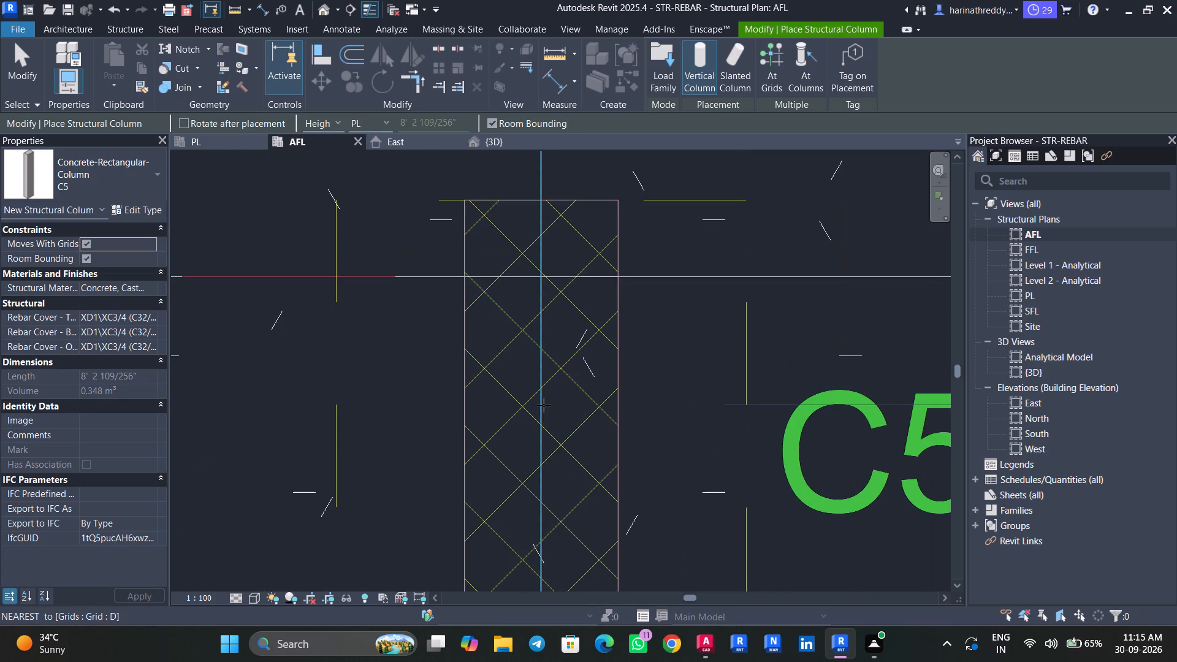
pyautogui.click(544, 405)
pyautogui.press('`')
pyautogui.press('`')
pyautogui.press('`')
pyautogui.press('`')
pyautogui.press('`')
pyautogui.press('`')
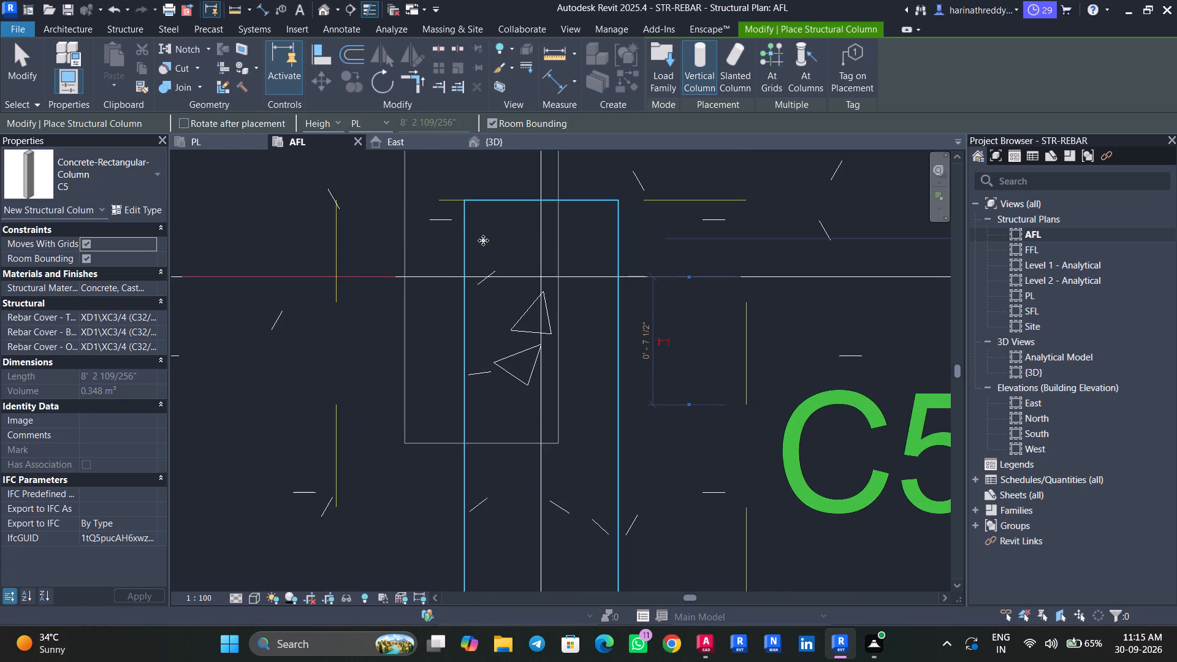
pyautogui.press('Escape')
pyautogui.press('Escape')
pyautogui.press('Escape')
# Check the upper and lower corners of the C5 column in the F2 footing against its drawing outline.
pyautogui.click(506, 235)
pyautogui.scroll(17, 450, 190)
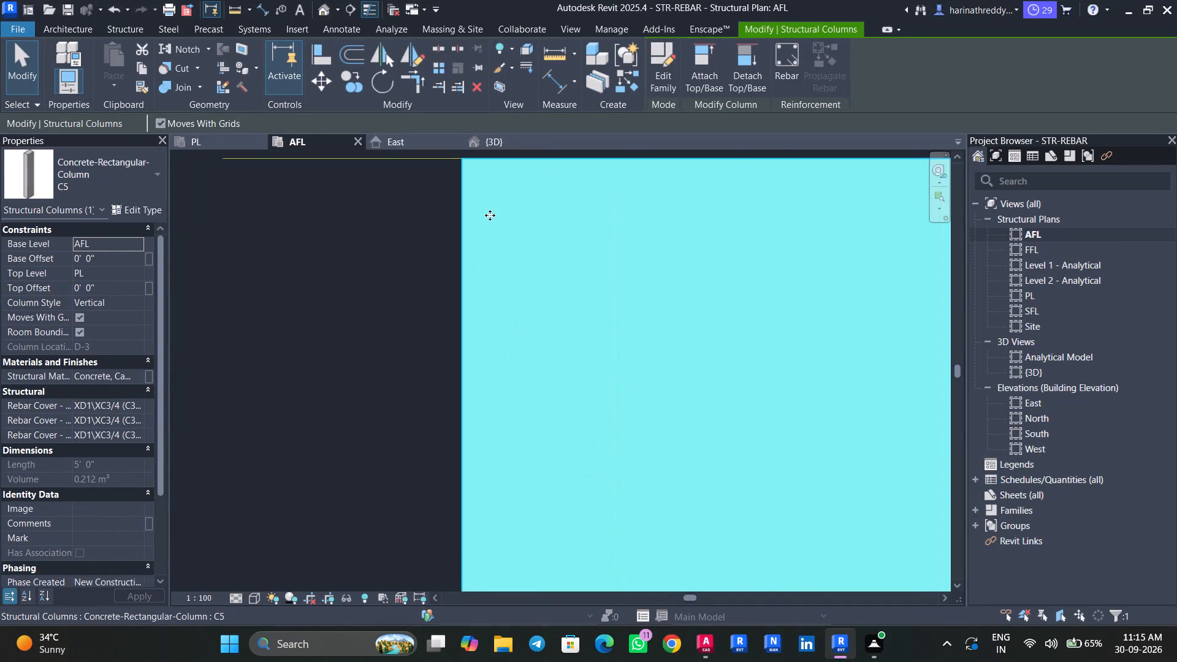
pyautogui.scroll(5, 490, 215)
pyautogui.scroll(-10, 490, 215)
pyautogui.scroll(1, 490, 215)
pyautogui.scroll(-5, 490, 215)
pyautogui.scroll(1, 490, 215)
pyautogui.scroll(-10, 490, 215)
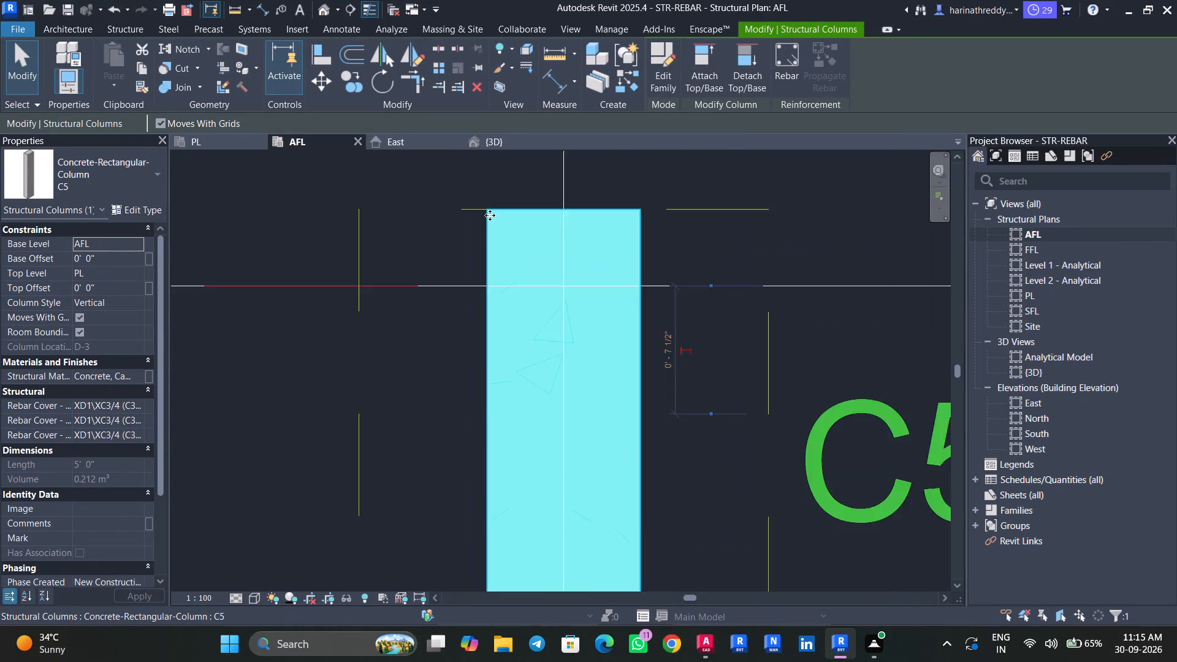
pyautogui.scroll(-3, 490, 215)
pyautogui.scroll(1, 490, 215)
pyautogui.moveTo(529, 338); pyautogui.dragTo(520, 304, button='middle')
pyautogui.moveTo(511, 335); pyautogui.dragTo(520, 294, button='middle')
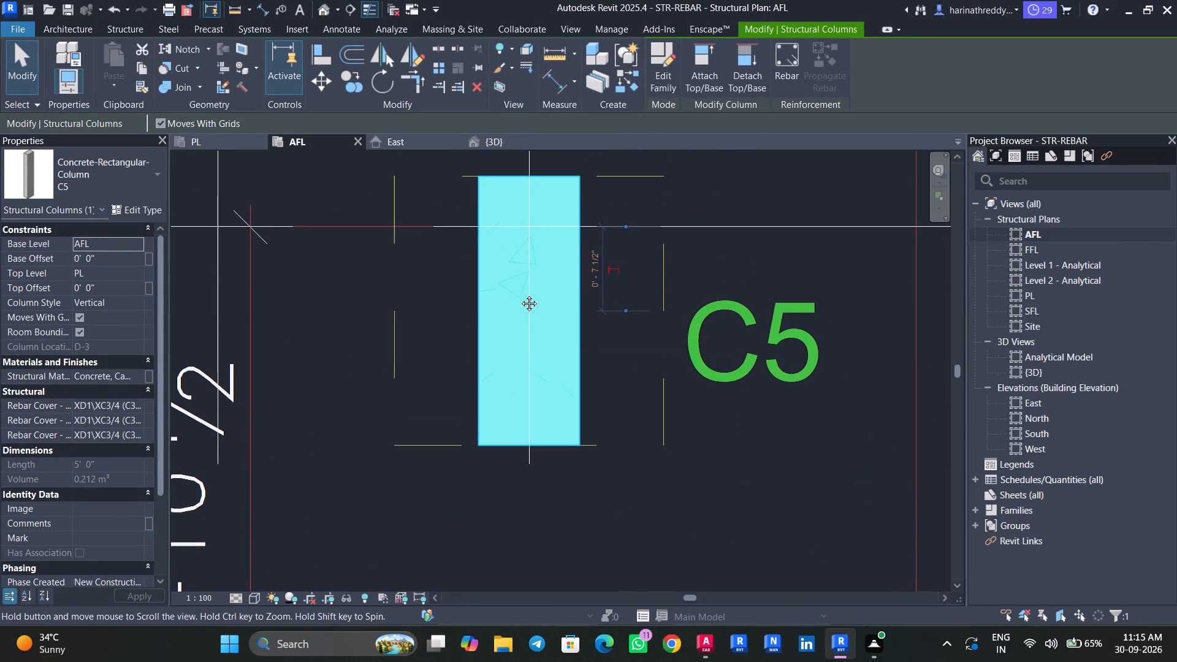
pyautogui.moveTo(520, 294); pyautogui.dragTo(539, 216, button='middle')
pyautogui.scroll(20, 516, 306)
pyautogui.scroll(3, 516, 306)
pyautogui.scroll(-1, 471, 425)
pyautogui.scroll(4, 471, 425)
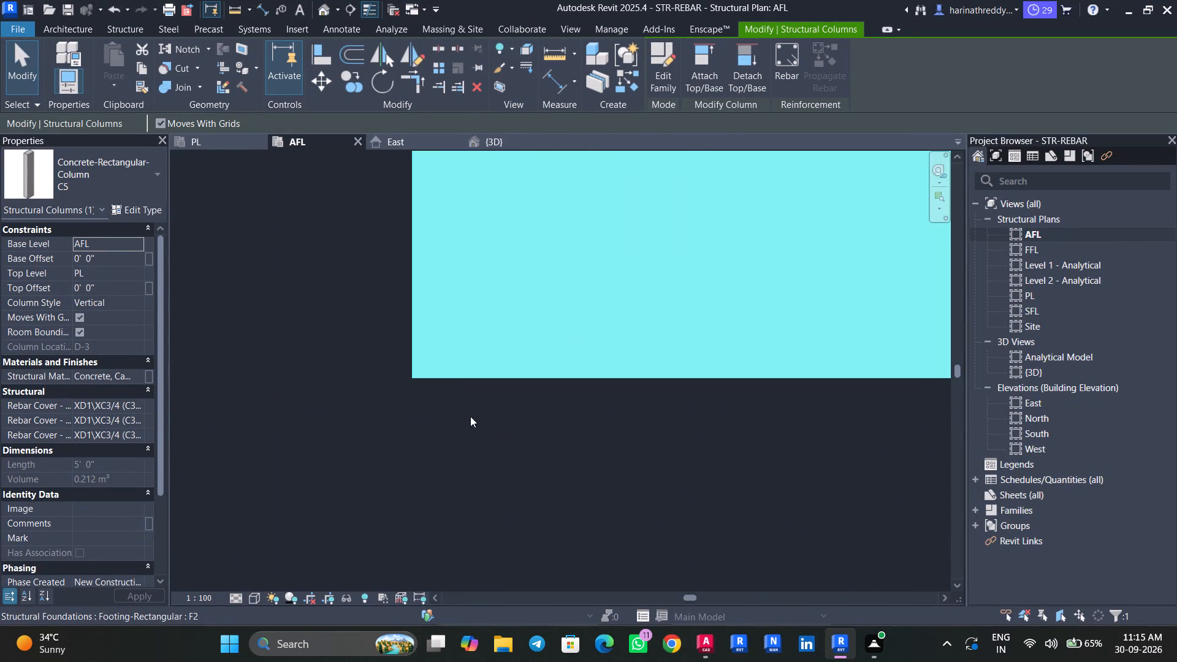
pyautogui.press('Escape')
pyautogui.press('Escape')
pyautogui.scroll(4, 421, 360)
pyautogui.click(425, 353)
pyautogui.press('Escape')
pyautogui.press('Escape')
pyautogui.scroll(-11, 414, 392)
pyautogui.scroll(1, 414, 392)
pyautogui.scroll(-20, 414, 392)
pyautogui.scroll(-8, 414, 392)
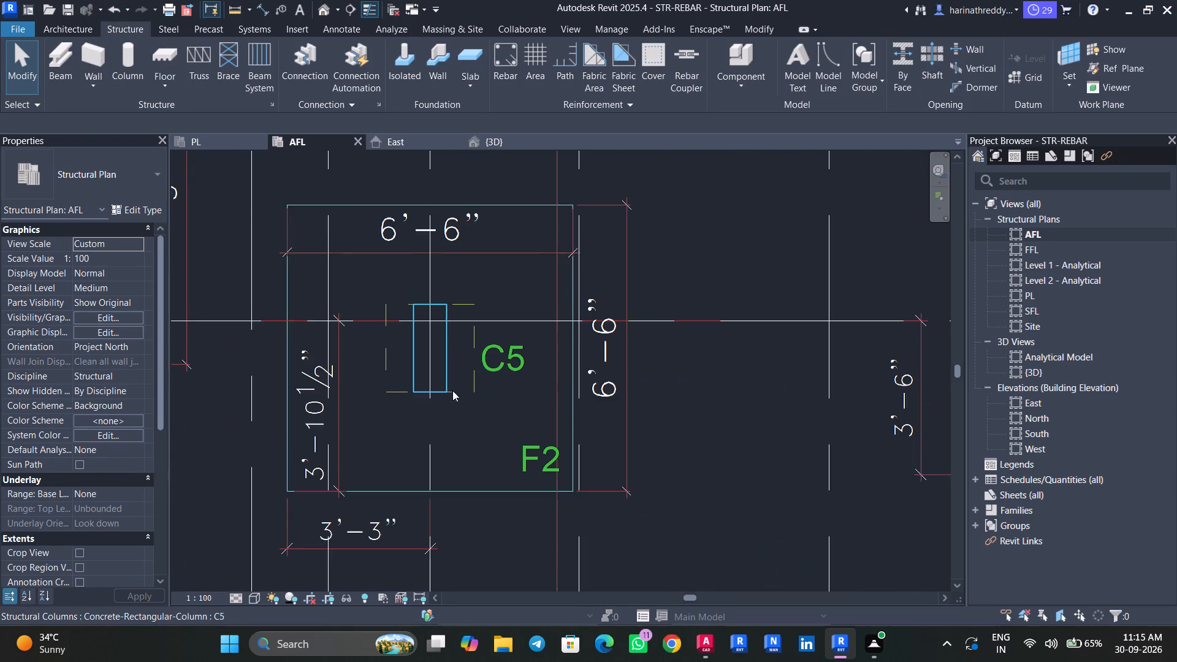
# Place a vertical C3 concrete rectangular column over the hatched outline in the F4 footing, about 0'-5" below grid 3 on grid G.
pyautogui.moveTo(620, 395); pyautogui.dragTo(242, 378, button='middle')
pyautogui.moveTo(506, 378); pyautogui.dragTo(390, 403, button='middle')
pyautogui.scroll(5, 593, 357)
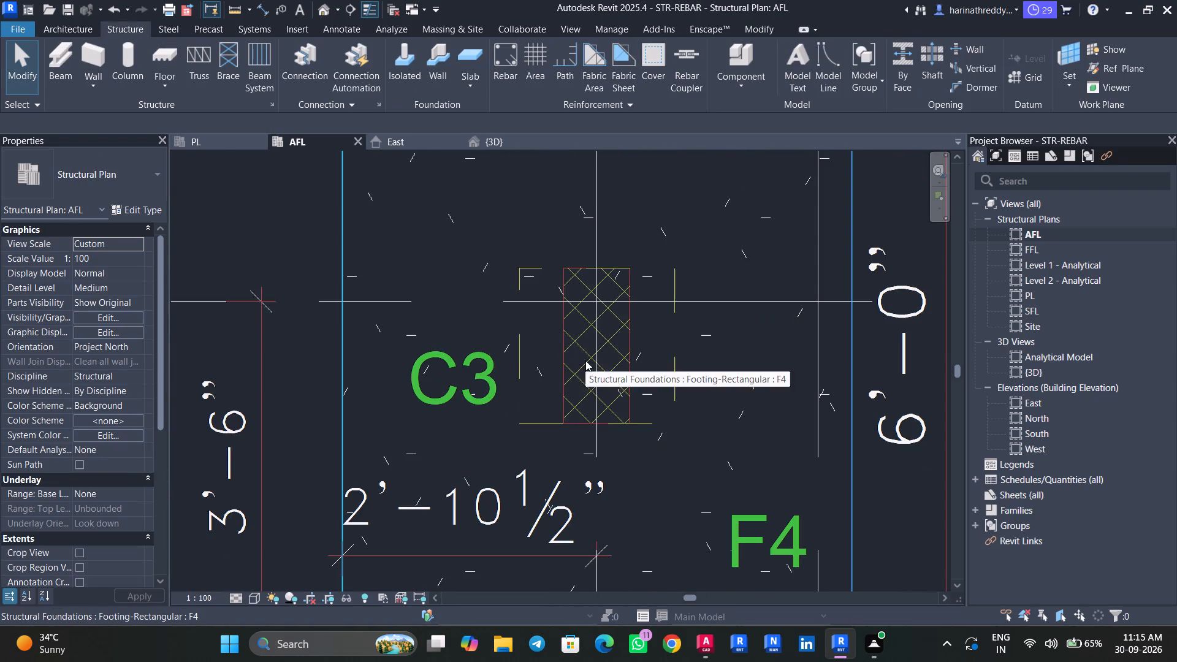
pyautogui.write('CL')
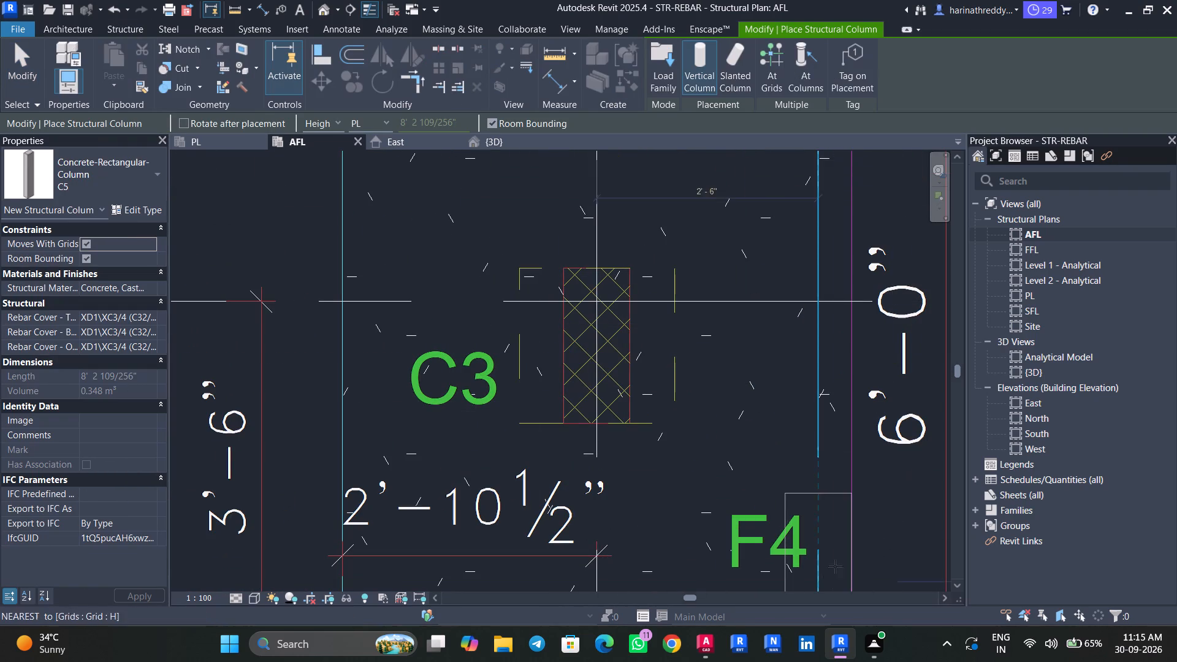
pyautogui.click(113, 134)
pyautogui.click(104, 159)
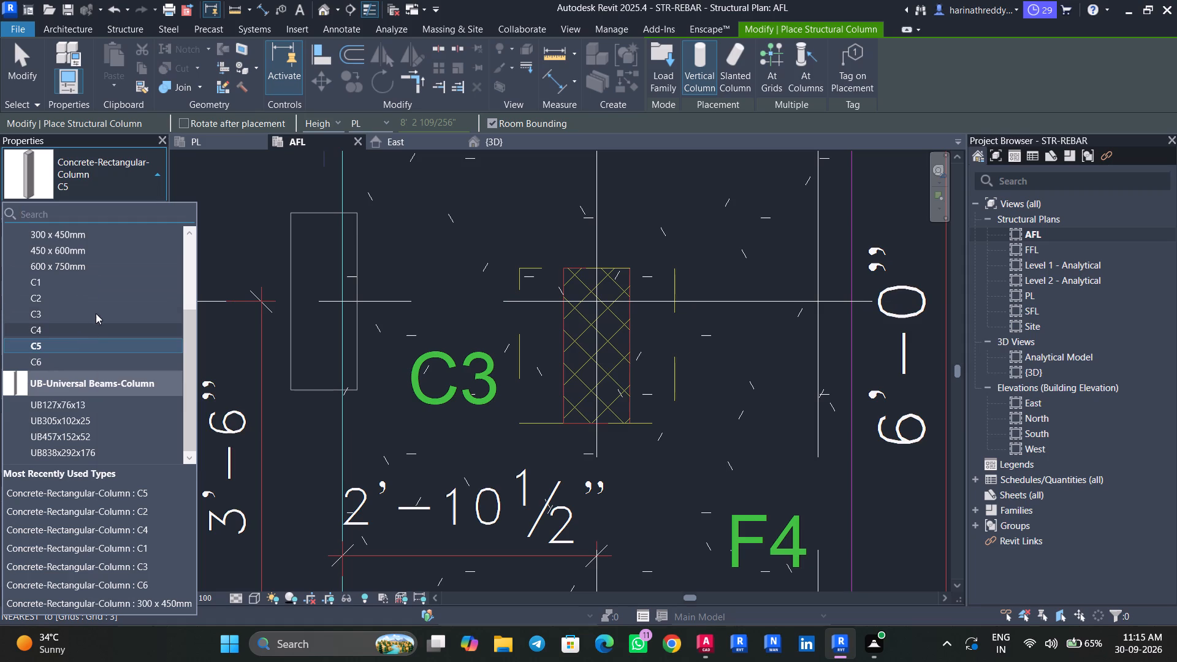
pyautogui.click(96, 312)
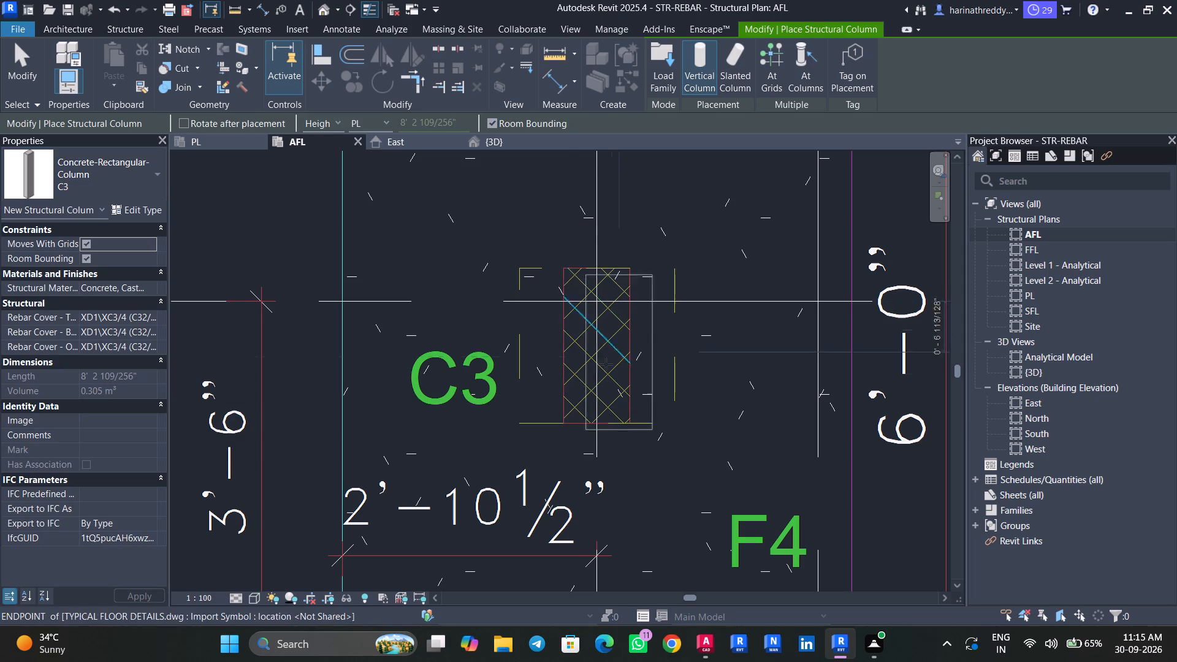
pyautogui.scroll(9, 603, 362)
pyautogui.moveTo(587, 308); pyautogui.dragTo(605, 417, button='middle')
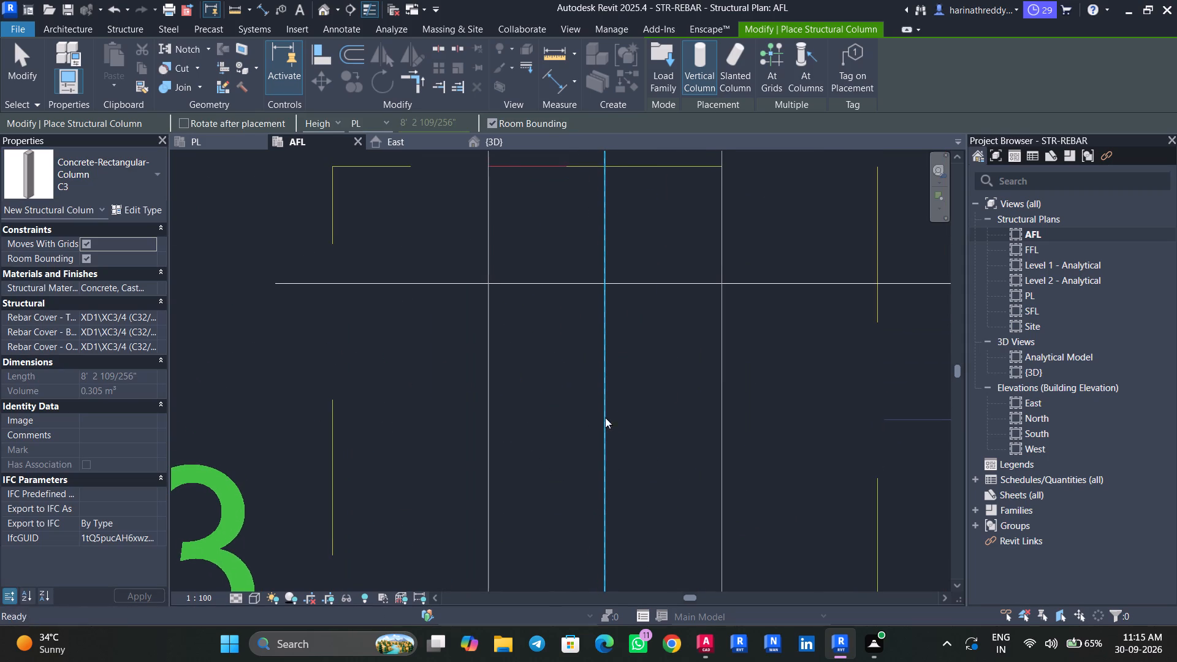
pyautogui.click(603, 413)
pyautogui.press('Escape')
pyautogui.press('Escape')
pyautogui.press('Escape')
pyautogui.press('Escape')
# Check the upper edge of the C3 column in the F4 footing on grid 3 against its drawing outline.
pyautogui.click(549, 216)
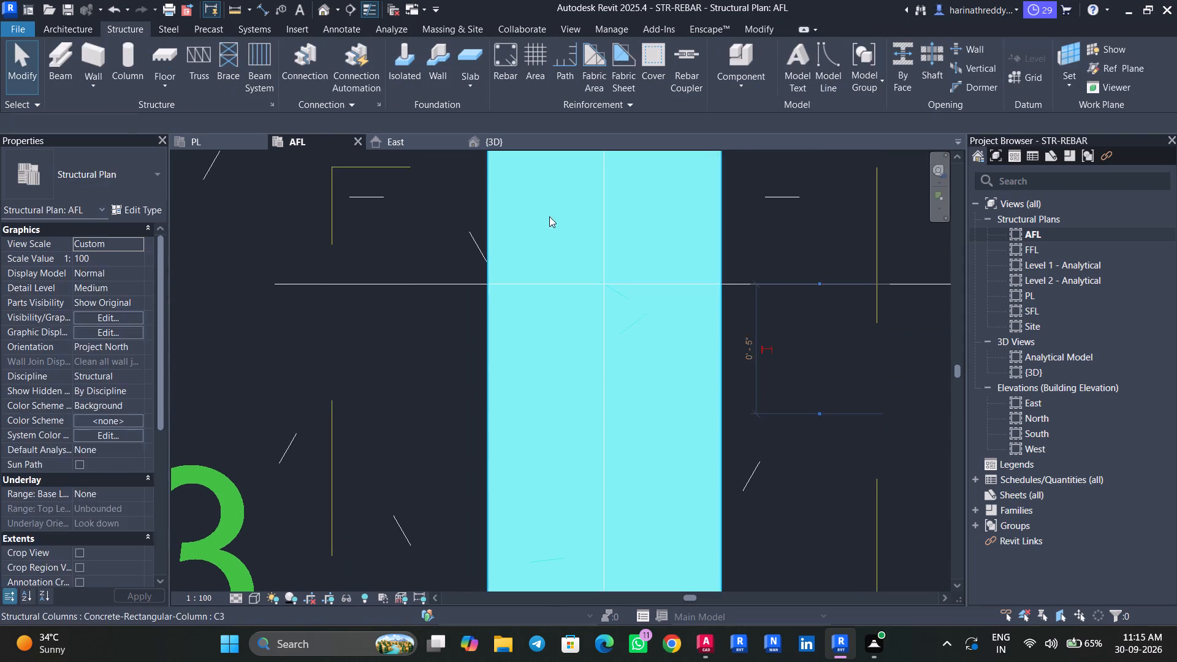
pyautogui.scroll(1, 561, 199)
pyautogui.moveTo(562, 197); pyautogui.dragTo(571, 443, button='middle')
pyautogui.scroll(20, 517, 383)
pyautogui.scroll(1, 517, 383)
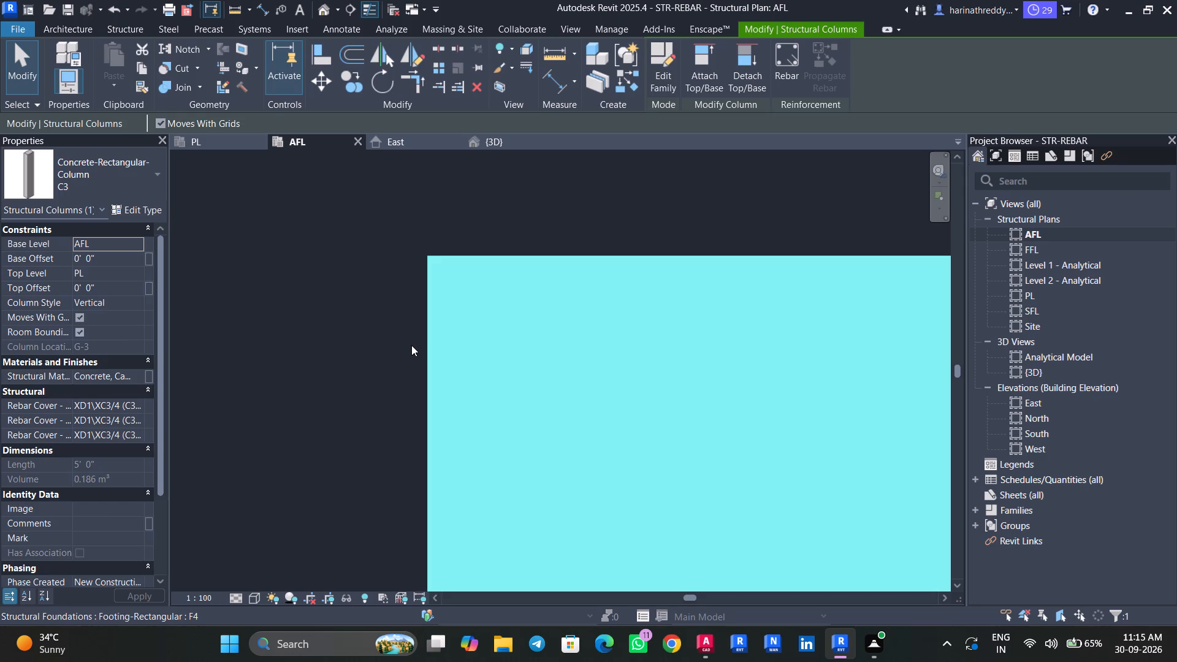
pyautogui.press('Escape')
pyautogui.click(464, 307)
pyautogui.scroll(1, 464, 306)
pyautogui.scroll(-20, 464, 306)
pyautogui.scroll(-2, 464, 306)
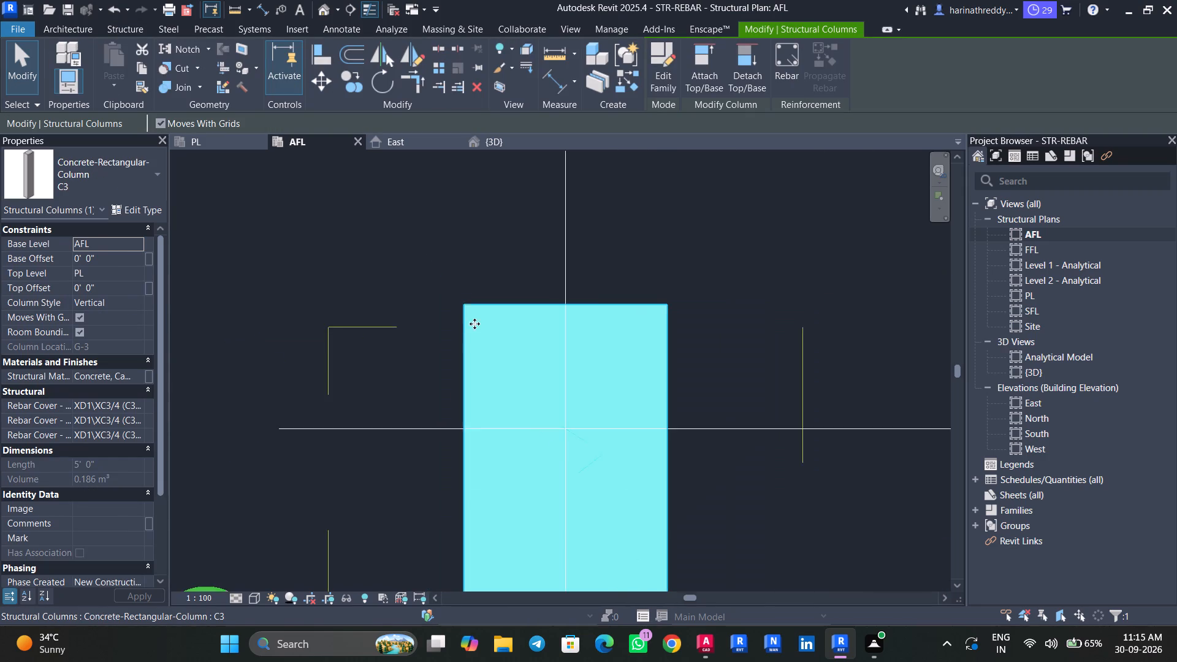
# Align the lower edge of the C3 column in the F4 footing on grid 3 with its hatched drawing outline.
pyautogui.scroll(-3, 474, 324)
pyautogui.scroll(1, 553, 441)
pyautogui.moveTo(556, 449); pyautogui.dragTo(590, 156, button='middle')
pyautogui.scroll(1, 590, 382)
pyautogui.moveTo(590, 382); pyautogui.dragTo(601, 265, button='middle')
pyautogui.press('Escape')
pyautogui.press('Escape')
pyautogui.write('AL')
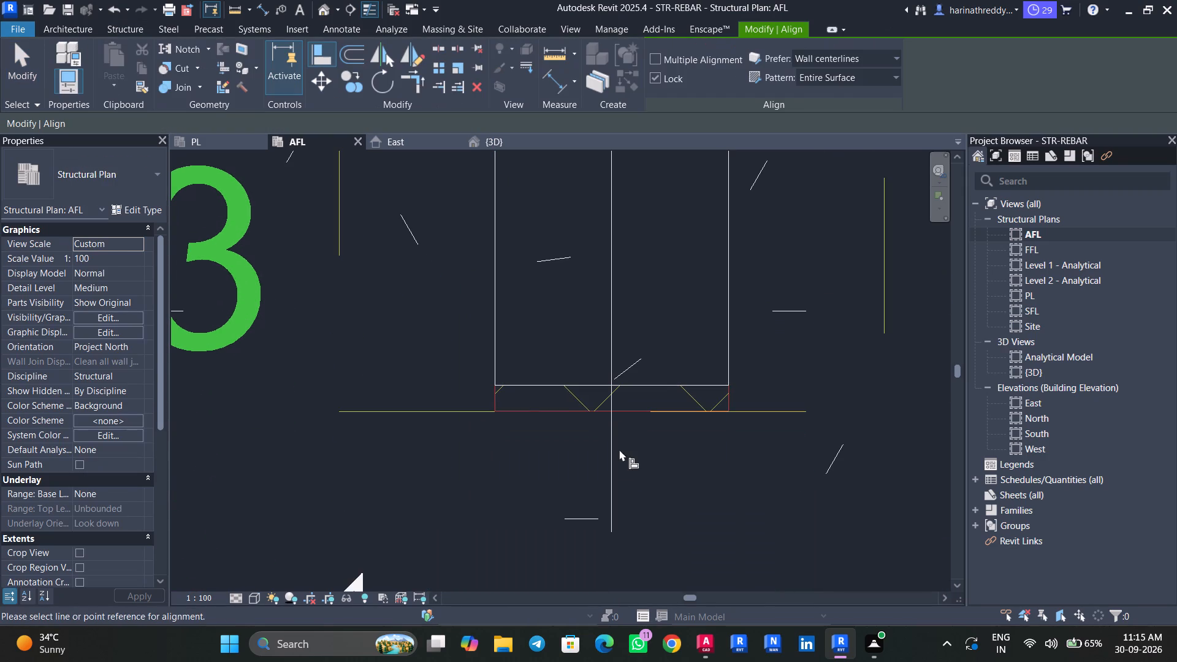
pyautogui.scroll(4, 534, 401)
pyautogui.click(549, 422)
pyautogui.click(554, 375)
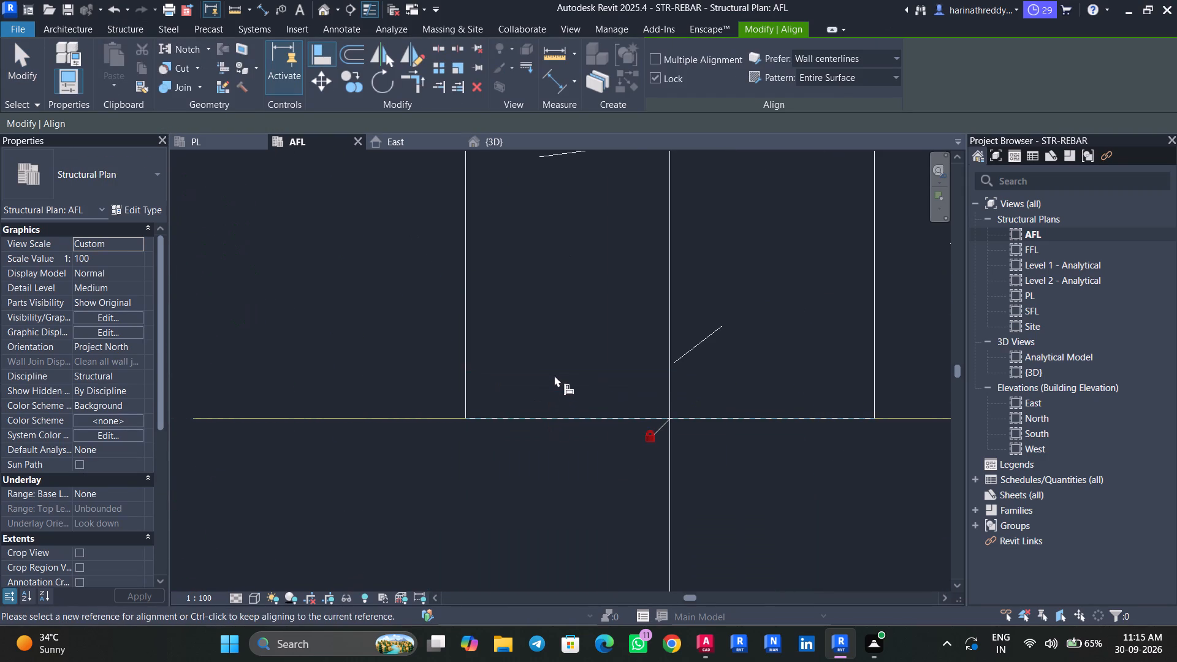
pyautogui.press('Escape')
pyautogui.press('Escape')
pyautogui.press('Escape')
# Check the upper edge of the aligned C3 column on grid 3 against the drawing.
pyautogui.scroll(-12, 592, 371)
pyautogui.scroll(1, 570, 268)
pyautogui.moveTo(570, 267); pyautogui.dragTo(570, 498, button='middle')
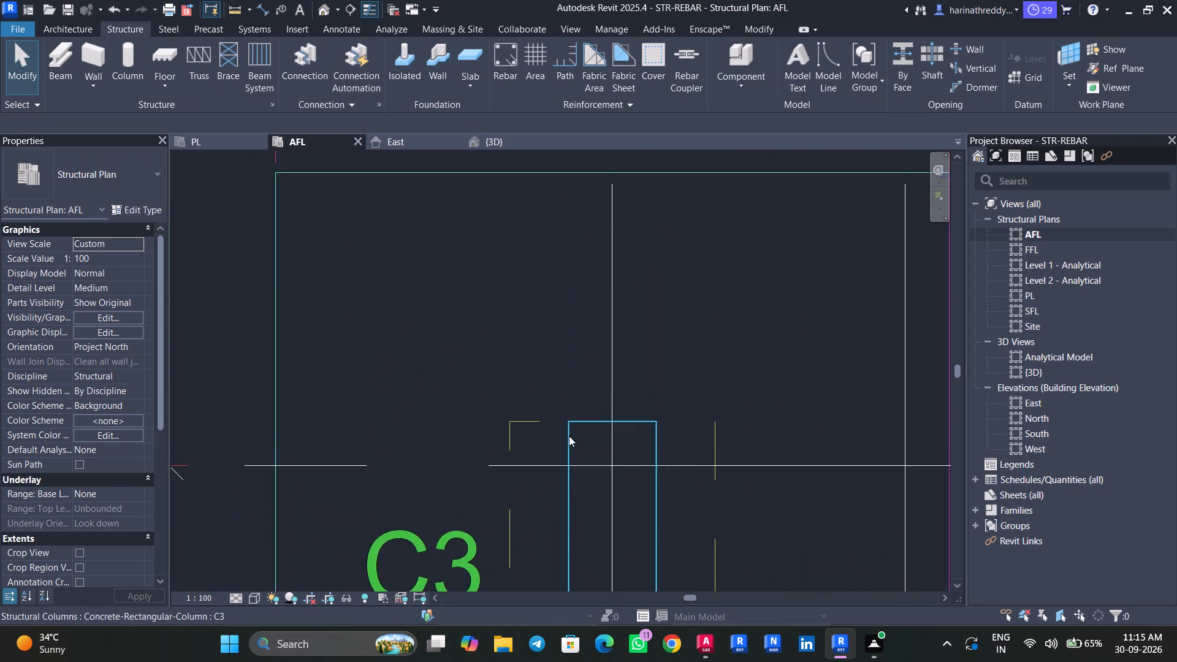
pyautogui.scroll(-4, 568, 433)
pyautogui.scroll(1, 568, 431)
pyautogui.scroll(-5, 568, 429)
pyautogui.moveTo(653, 514); pyautogui.dragTo(567, 400, button='middle')
pyautogui.scroll(-9, 563, 400)
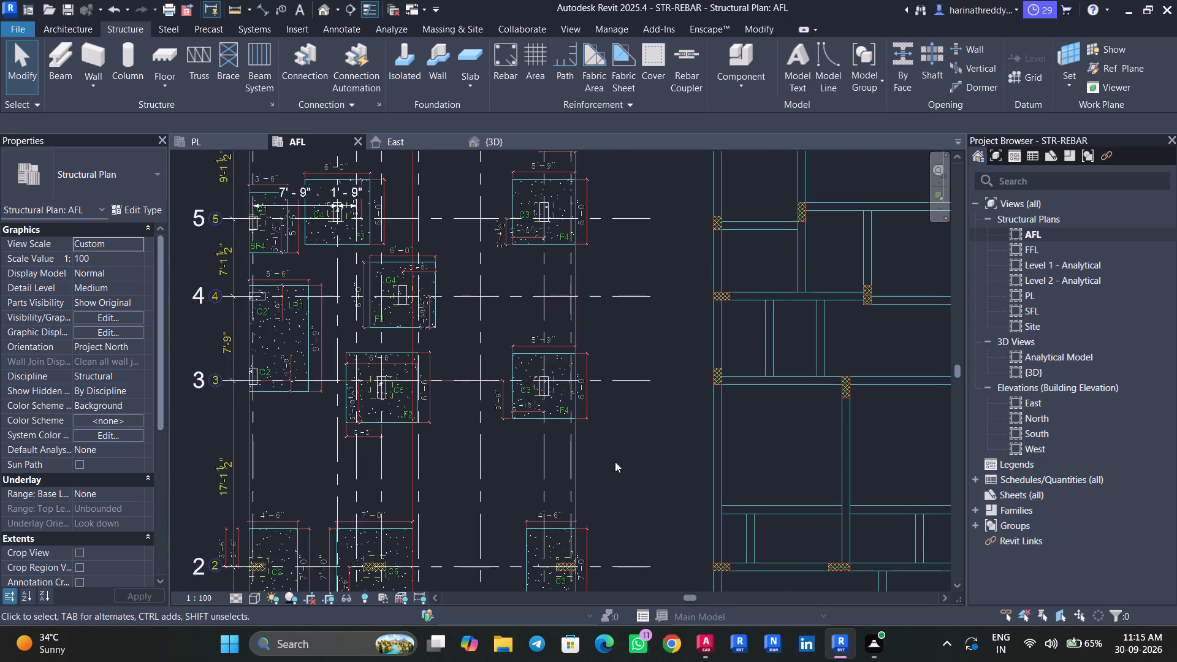
# Place a C2 concrete rectangular column, rotated horizontally, over the hatched outline in the SF2 footing on grid 2, about 0'-4 1/2" from grid A.
pyautogui.moveTo(596, 468); pyautogui.dragTo(746, 338, button='middle')
pyautogui.moveTo(619, 367); pyautogui.dragTo(718, 222, button='middle')
pyautogui.scroll(2, 533, 283)
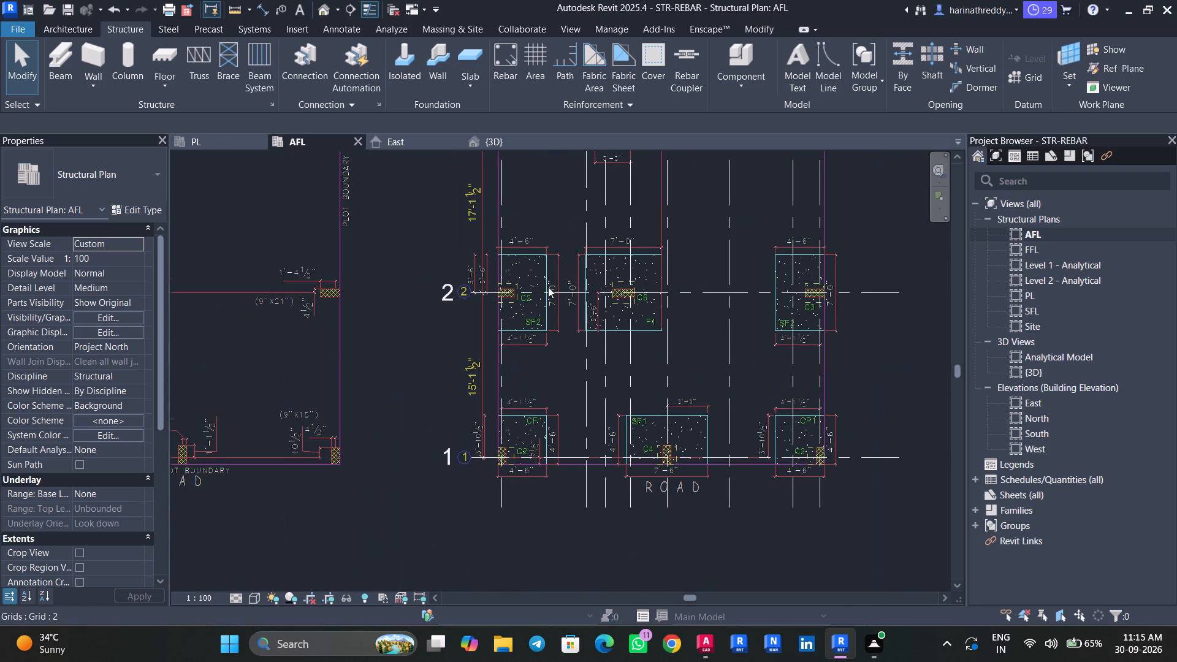
pyautogui.scroll(2, 548, 287)
pyautogui.scroll(-2, 549, 287)
pyautogui.scroll(10, 549, 287)
pyautogui.moveTo(495, 328); pyautogui.dragTo(508, 397, button='middle')
pyautogui.write('CL')
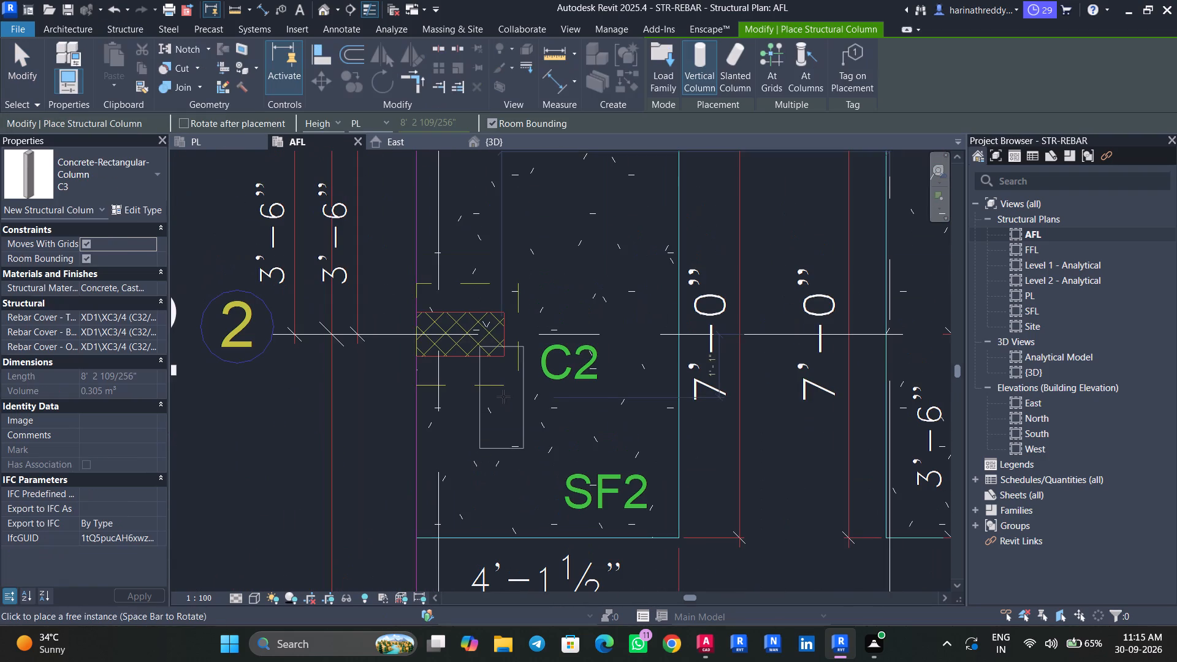
pyautogui.click(24, 185)
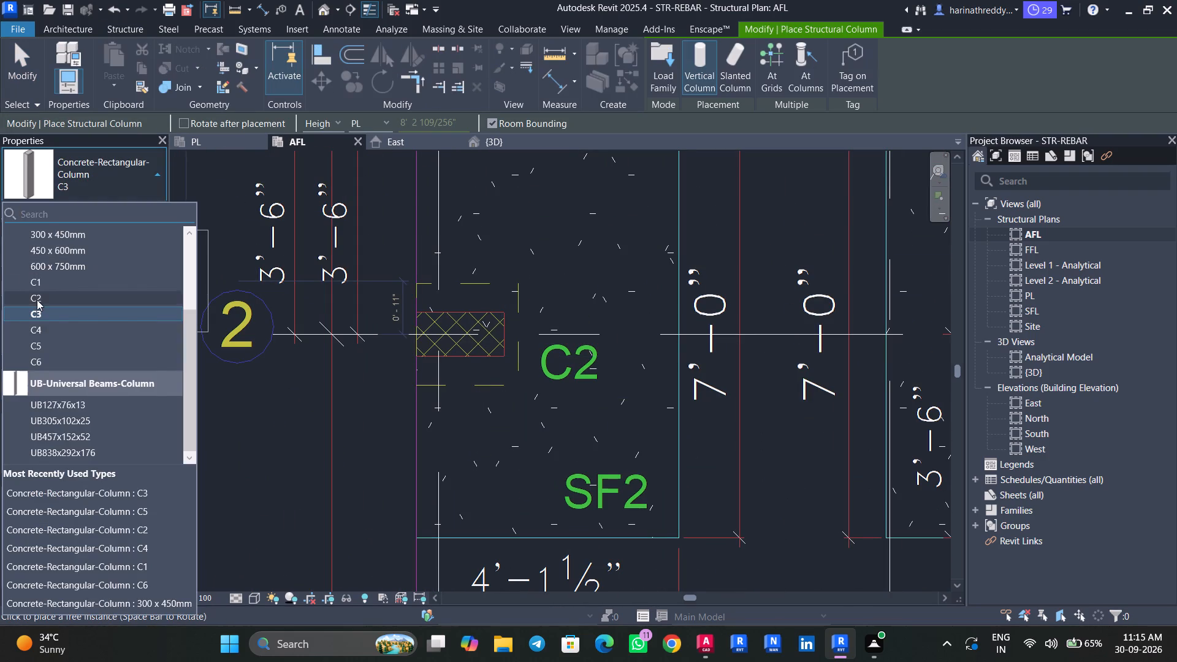
pyautogui.click(37, 300)
pyautogui.press('space')
pyautogui.scroll(4, 460, 337)
pyautogui.press('space')
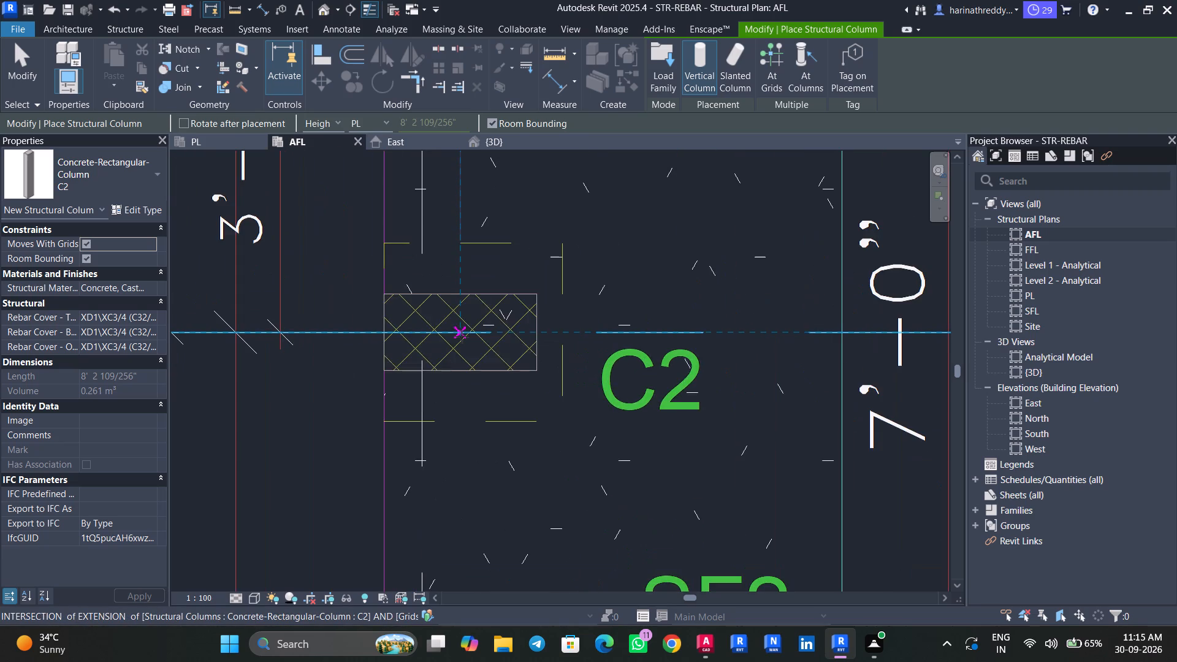
pyautogui.scroll(4, 462, 337)
pyautogui.click(464, 329)
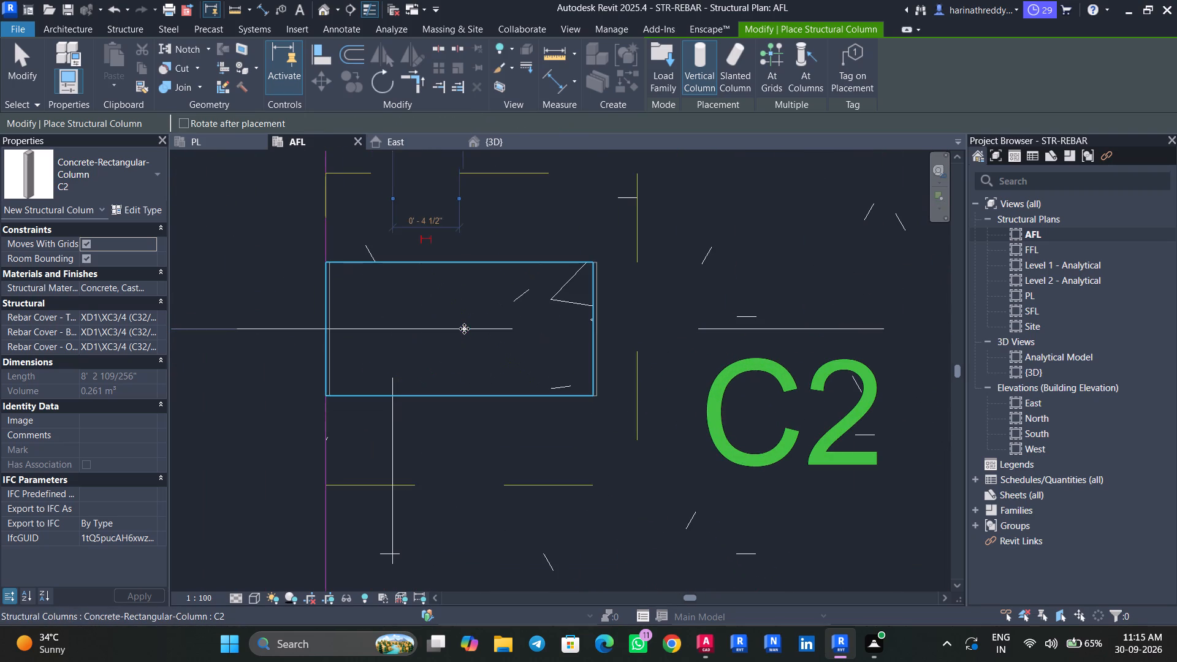
pyautogui.press('Escape')
pyautogui.press('Escape')
pyautogui.press('Escape')
# Check the right edge of the C2 column in the SF2 footing on grid 2 against its drawing outline.
pyautogui.click(555, 294)
pyautogui.scroll(15, 603, 300)
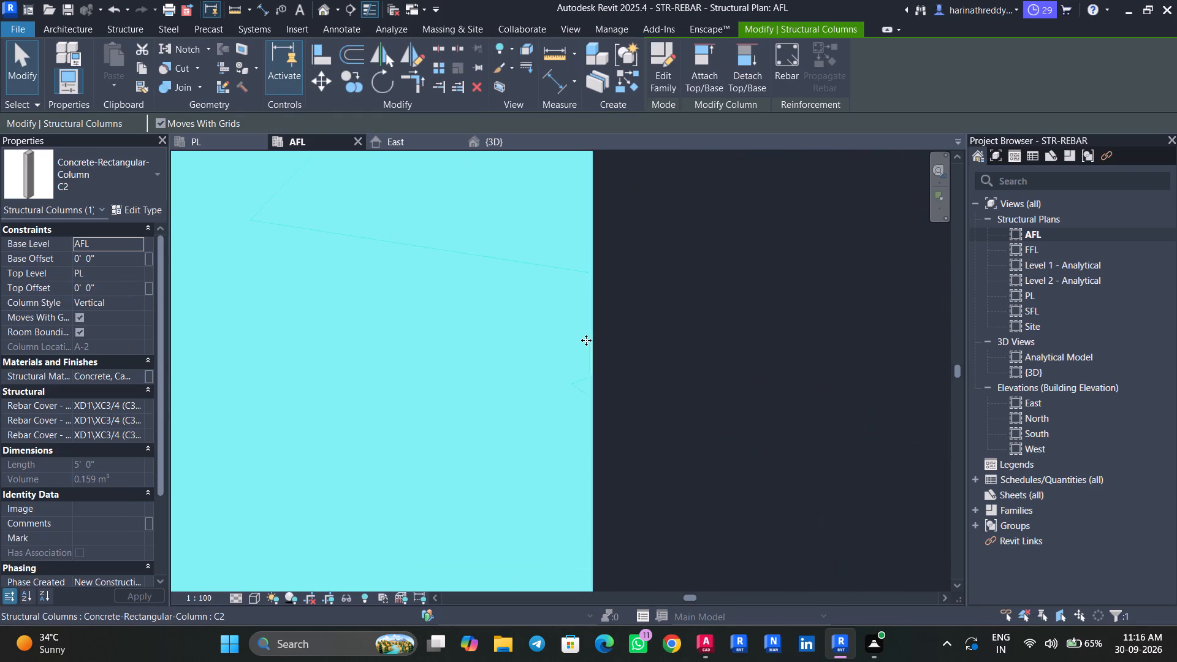
pyautogui.scroll(8, 586, 340)
pyautogui.scroll(-6, 586, 340)
pyautogui.scroll(1, 586, 340)
pyautogui.scroll(-3, 586, 340)
pyautogui.scroll(1, 586, 340)
pyautogui.scroll(-2, 586, 340)
pyautogui.scroll(1, 586, 340)
pyautogui.scroll(-10, 586, 340)
pyautogui.scroll(1, 585, 340)
pyautogui.scroll(-4, 585, 340)
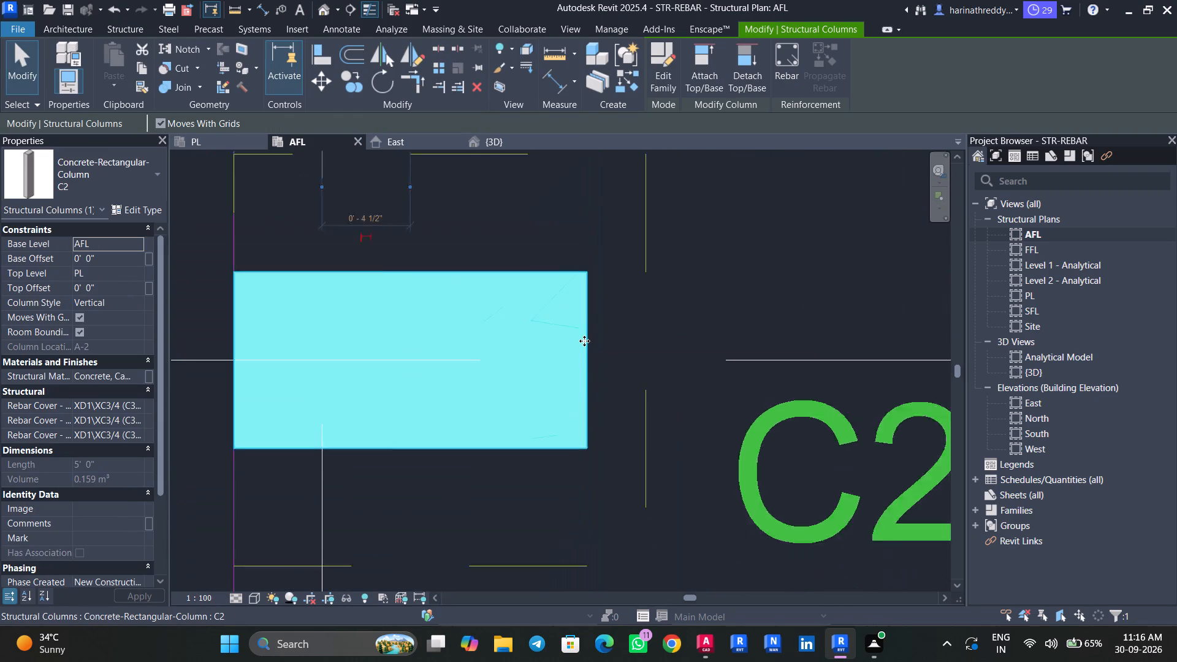
pyautogui.scroll(-3, 584, 341)
pyautogui.press('Escape')
pyautogui.press('Escape')
# Check the left edge and upper-left corner of the C2 column against the SF2 footing edge and drawing outline.
pyautogui.click(473, 343)
pyautogui.scroll(11, 345, 345)
pyautogui.moveTo(349, 132); pyautogui.dragTo(325, 365, button='middle')
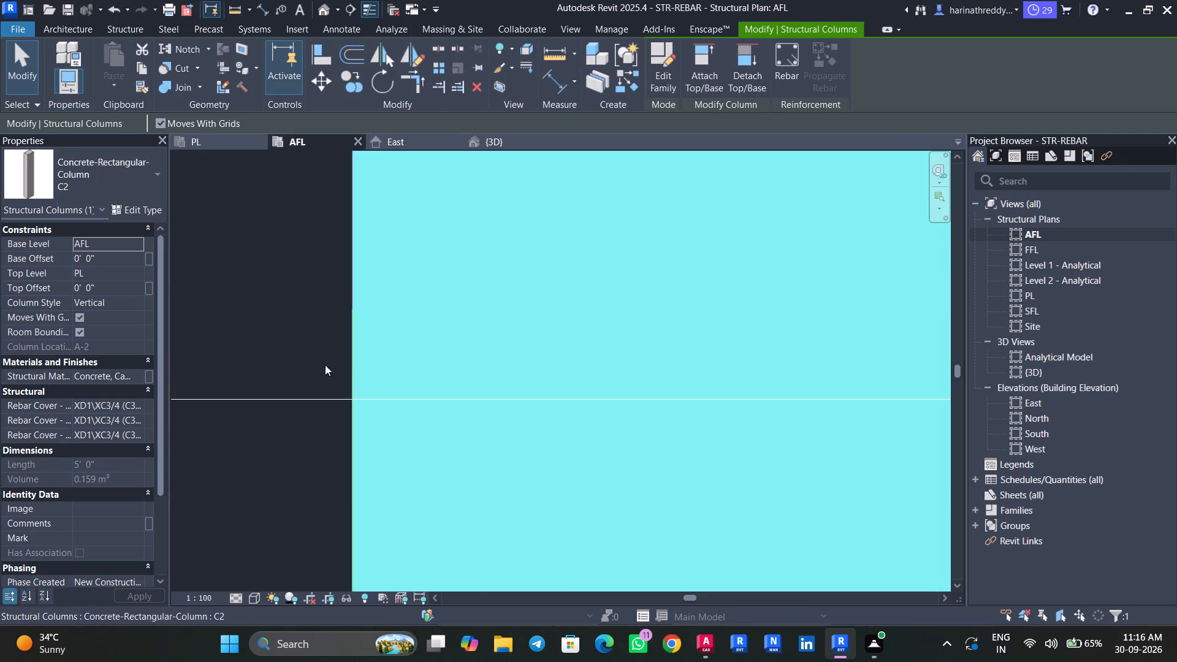
pyautogui.moveTo(325, 365); pyautogui.dragTo(324, 378, button='middle')
pyautogui.scroll(-4, 339, 360)
pyautogui.moveTo(419, 249); pyautogui.dragTo(379, 376, button='middle')
pyautogui.scroll(-1, 303, 340)
pyautogui.scroll(3, 310, 352)
pyautogui.scroll(-1, 310, 352)
pyautogui.scroll(6, 312, 354)
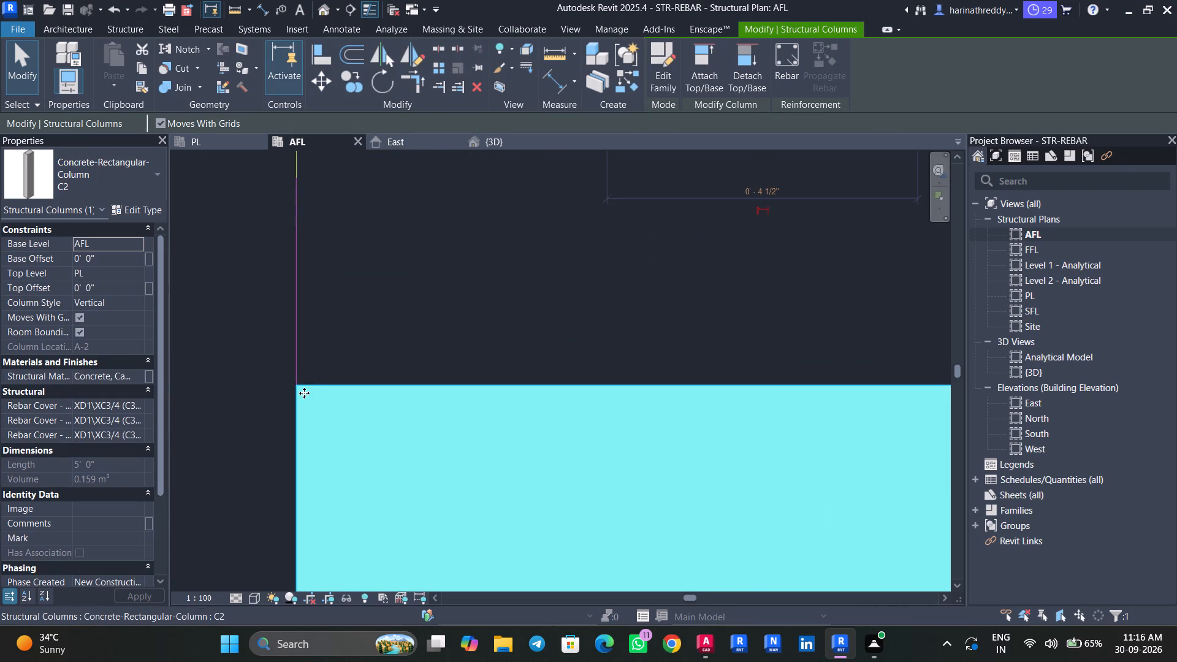
pyautogui.scroll(1, 304, 393)
pyautogui.scroll(-1, 304, 393)
pyautogui.scroll(7, 304, 393)
pyautogui.press('Escape')
pyautogui.scroll(-20, 297, 380)
pyautogui.scroll(-4, 297, 380)
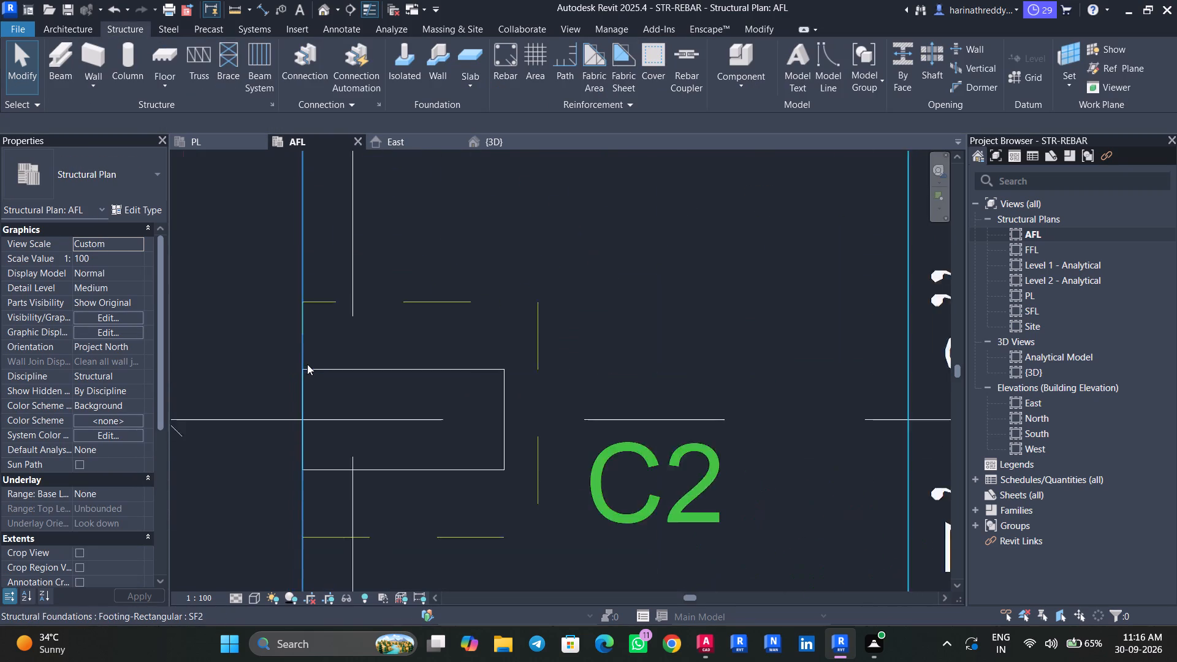
pyautogui.scroll(-9, 307, 364)
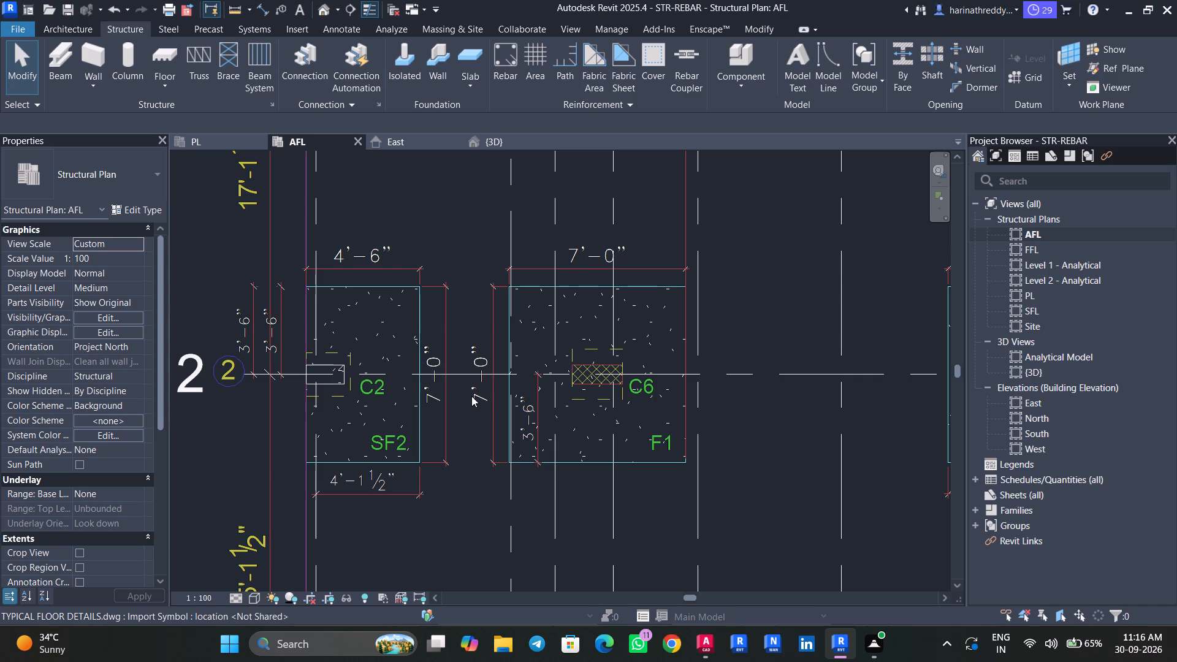
# Place a C6 concrete rectangular column, rotated horizontally, over the hatched outline in the F1 footing on grid 2.
pyautogui.press('Escape')
pyautogui.press('Escape')
pyautogui.press('Escape')
pyautogui.scroll(-1, 611, 389)
pyautogui.scroll(6, 606, 384)
pyautogui.press('c')
pyautogui.press('l')
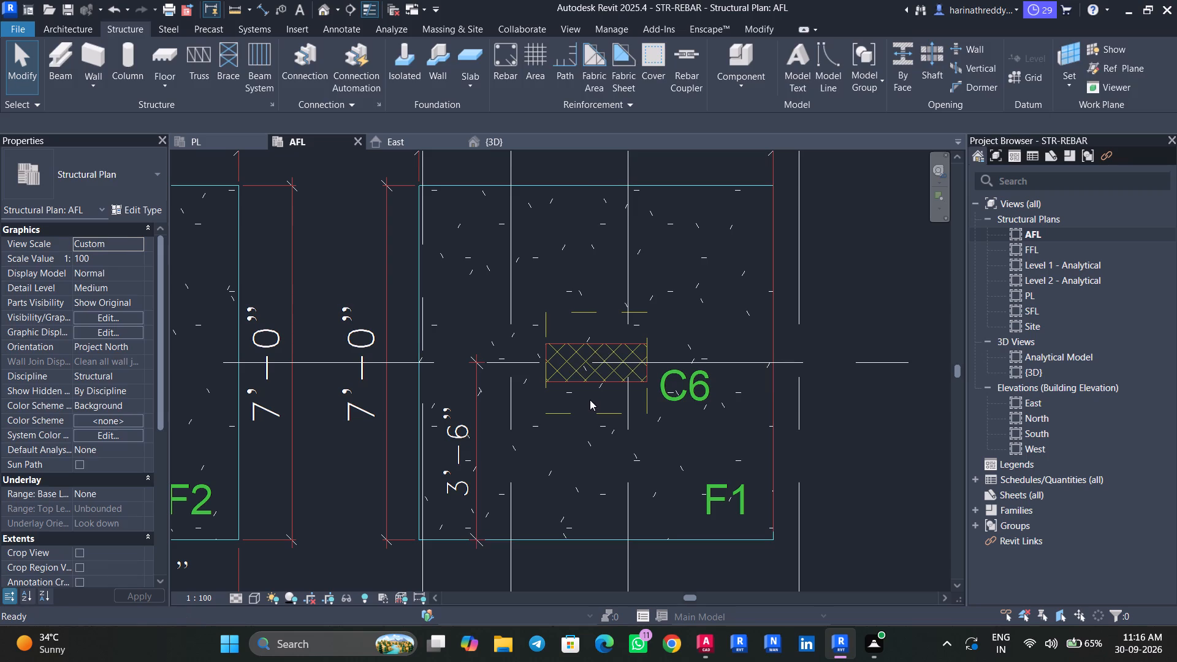
pyautogui.click(86, 182)
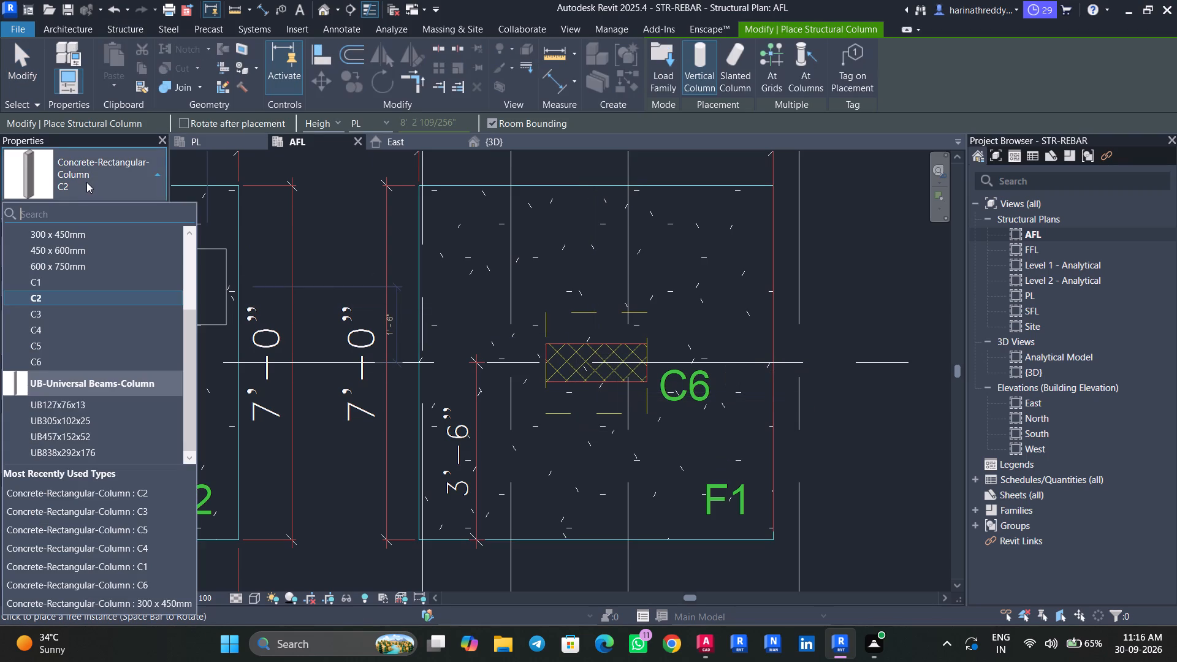
pyautogui.click(49, 360)
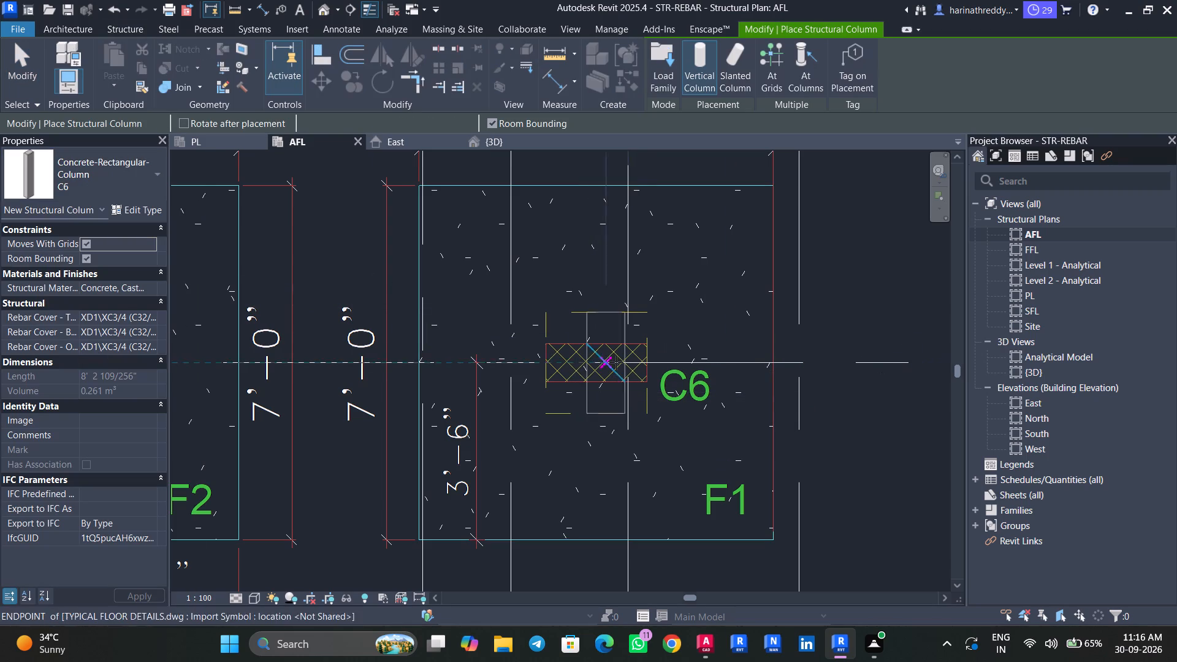
pyautogui.scroll(8, 616, 362)
pyautogui.press('space')
pyautogui.scroll(3, 583, 361)
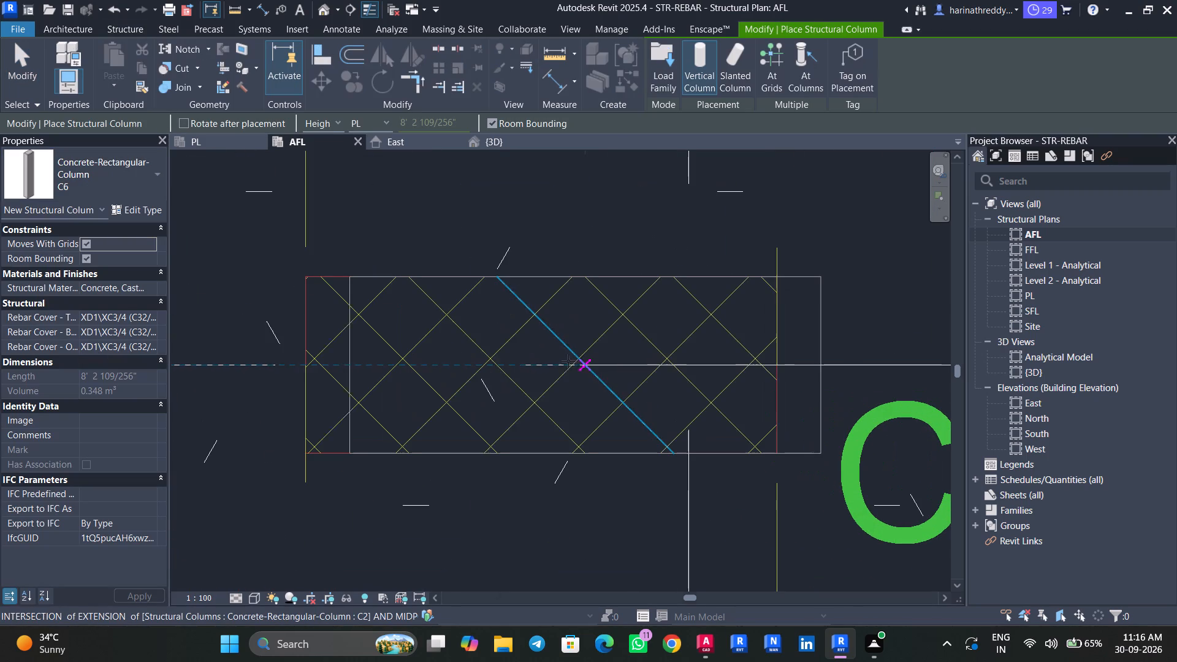
pyautogui.click(552, 360)
pyautogui.press('Escape')
pyautogui.press('Escape')
pyautogui.press('Escape')
pyautogui.press('Escape')
# Align the left edge of the C6 column in the F1 footing with its hatched drawing outline.
pyautogui.scroll(6, 313, 335)
pyautogui.moveTo(300, 359); pyautogui.dragTo(439, 119, button='middle')
pyautogui.moveTo(423, 187); pyautogui.dragTo(376, 395, button='middle')
pyautogui.write('AL')
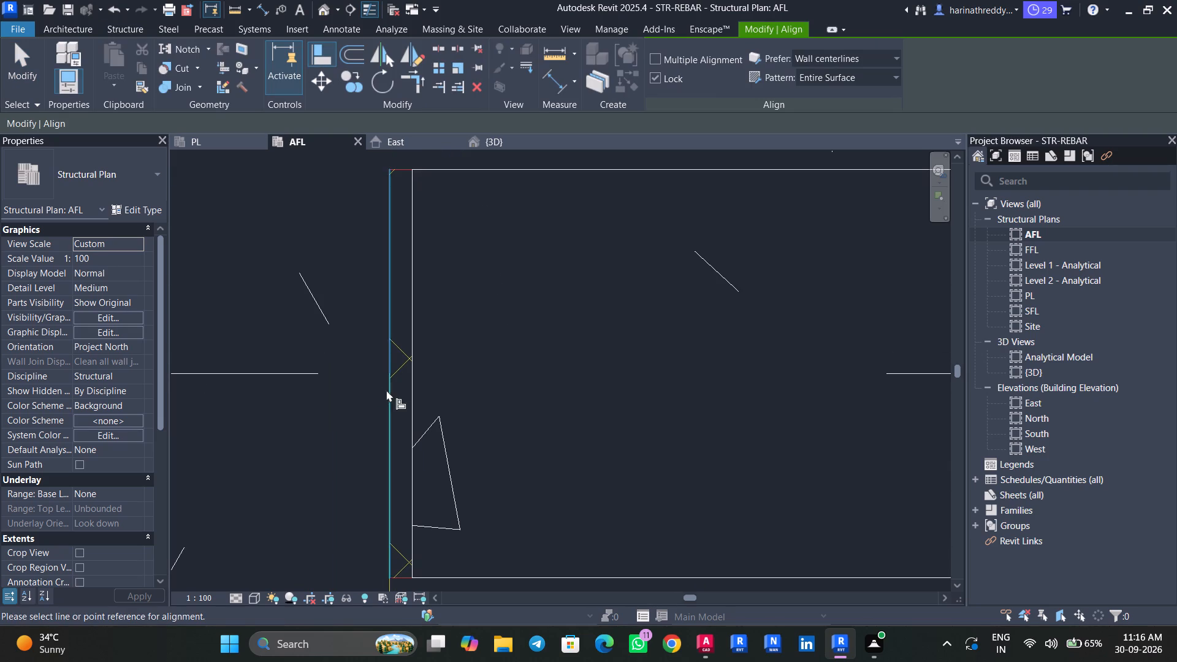
pyautogui.click(386, 390)
pyautogui.click(410, 387)
pyautogui.press('Escape')
pyautogui.press('Escape')
pyautogui.press('Escape')
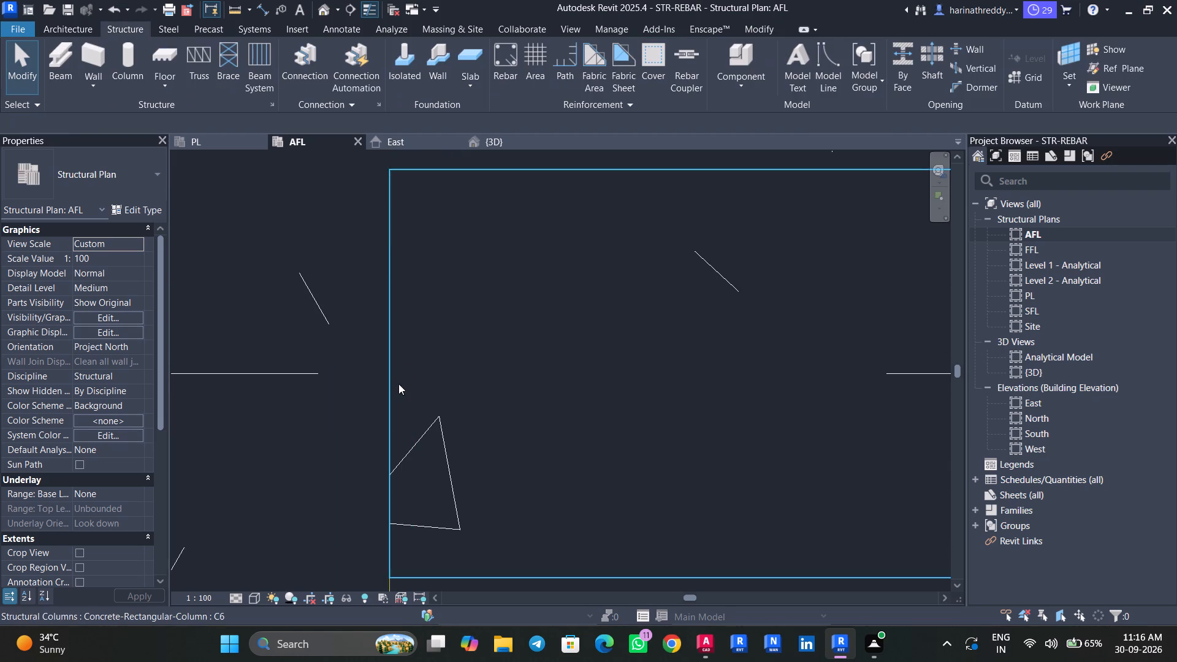
# Check the upper-right corner of the C6 column in the F1 footing against its drawing outline.
pyautogui.scroll(-7, 398, 384)
pyautogui.scroll(1, 398, 384)
pyautogui.scroll(-3, 398, 384)
pyautogui.moveTo(546, 374); pyautogui.dragTo(463, 371, button='middle')
pyautogui.scroll(20, 617, 323)
pyautogui.scroll(-1, 617, 338)
pyautogui.scroll(1, 617, 338)
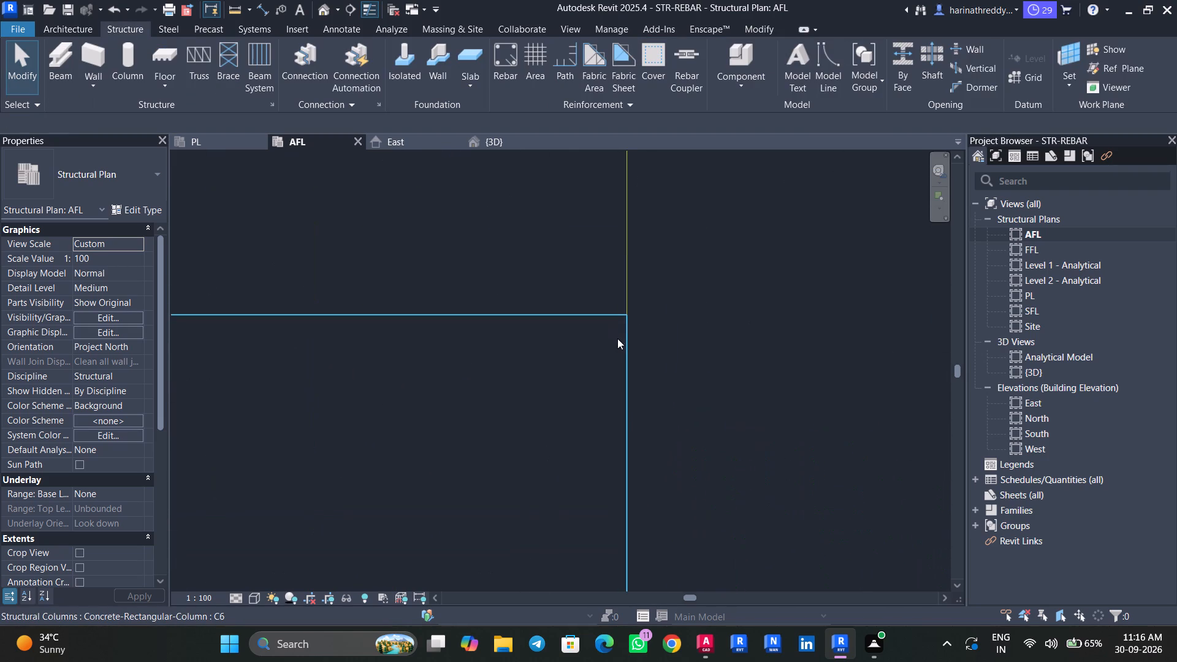
pyautogui.scroll(-6, 618, 338)
pyautogui.scroll(1, 617, 337)
pyautogui.scroll(-3, 617, 337)
pyautogui.scroll(20, 625, 326)
pyautogui.scroll(1, 625, 326)
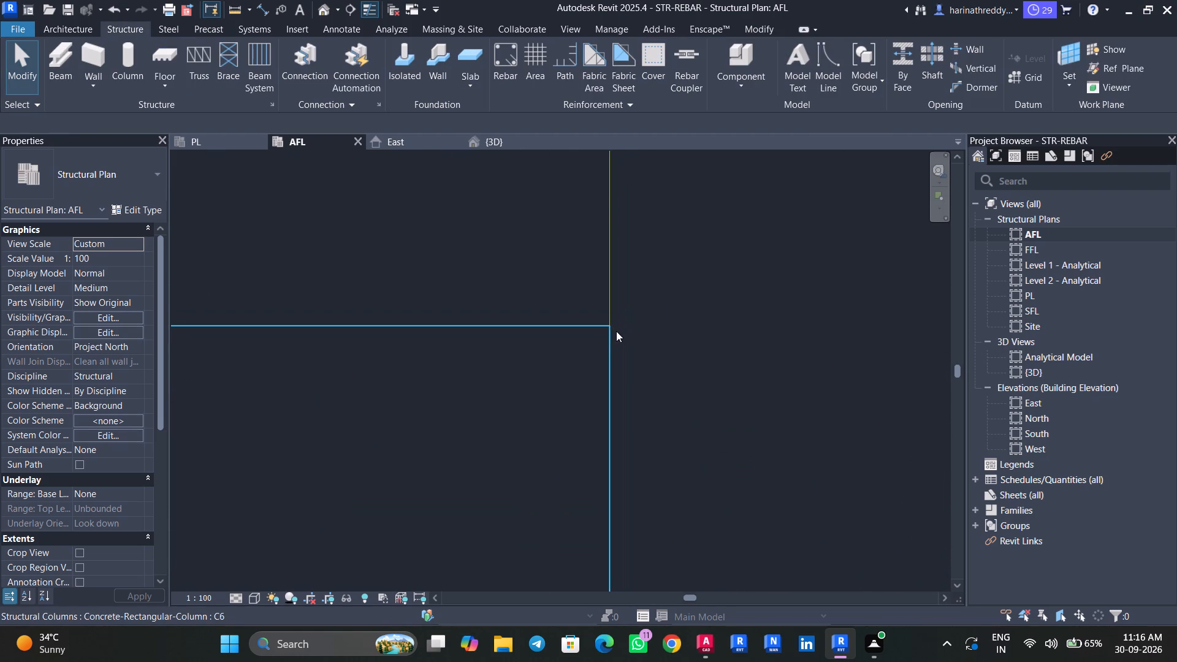
pyautogui.scroll(-12, 615, 332)
pyautogui.scroll(1, 615, 332)
pyautogui.scroll(-7, 615, 332)
pyautogui.moveTo(777, 347); pyautogui.dragTo(544, 340, button='middle')
pyautogui.scroll(-6, 543, 340)
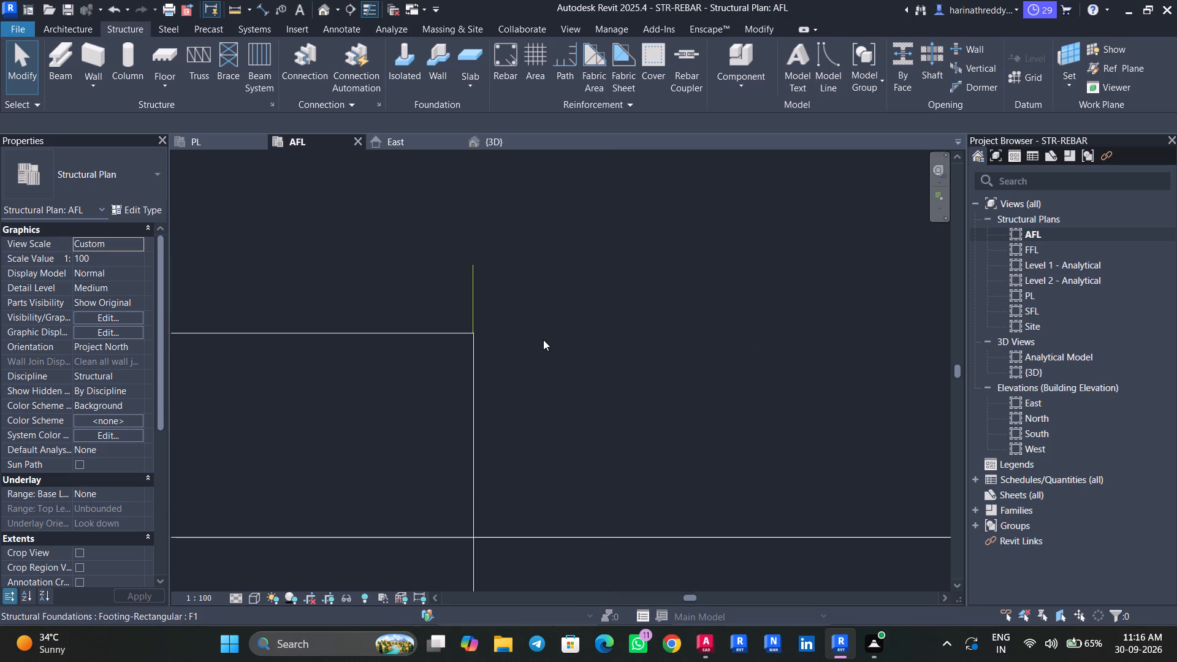
# Place a C3 concrete rectangular column, rotated horizontally, over the hatched outline in the SF2 footing on grid 2.
pyautogui.scroll(-10, 543, 340)
pyautogui.scroll(1, 543, 340)
pyautogui.scroll(-7, 543, 340)
pyautogui.scroll(1, 543, 340)
pyautogui.scroll(-13, 543, 340)
pyautogui.moveTo(630, 366); pyautogui.dragTo(555, 359, button='middle')
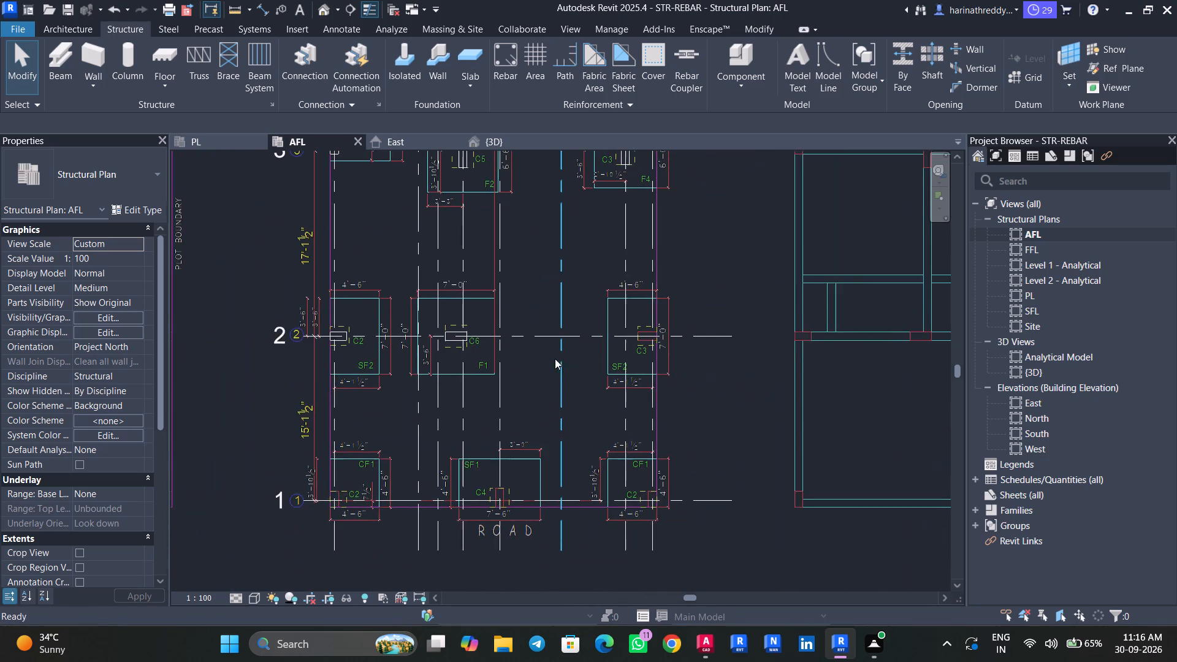
pyautogui.scroll(2, 620, 344)
pyautogui.scroll(-1, 623, 342)
pyautogui.scroll(11, 627, 340)
pyautogui.write('CL')
pyautogui.click(69, 177)
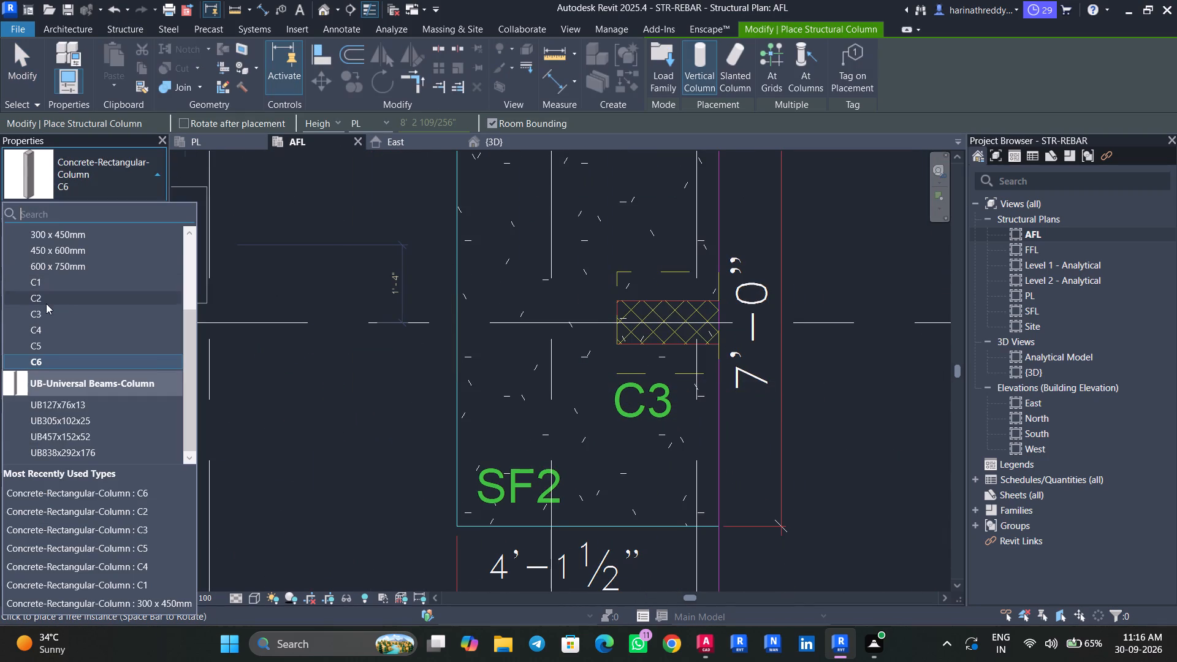
pyautogui.click(56, 314)
pyautogui.press('space')
pyautogui.scroll(3, 664, 321)
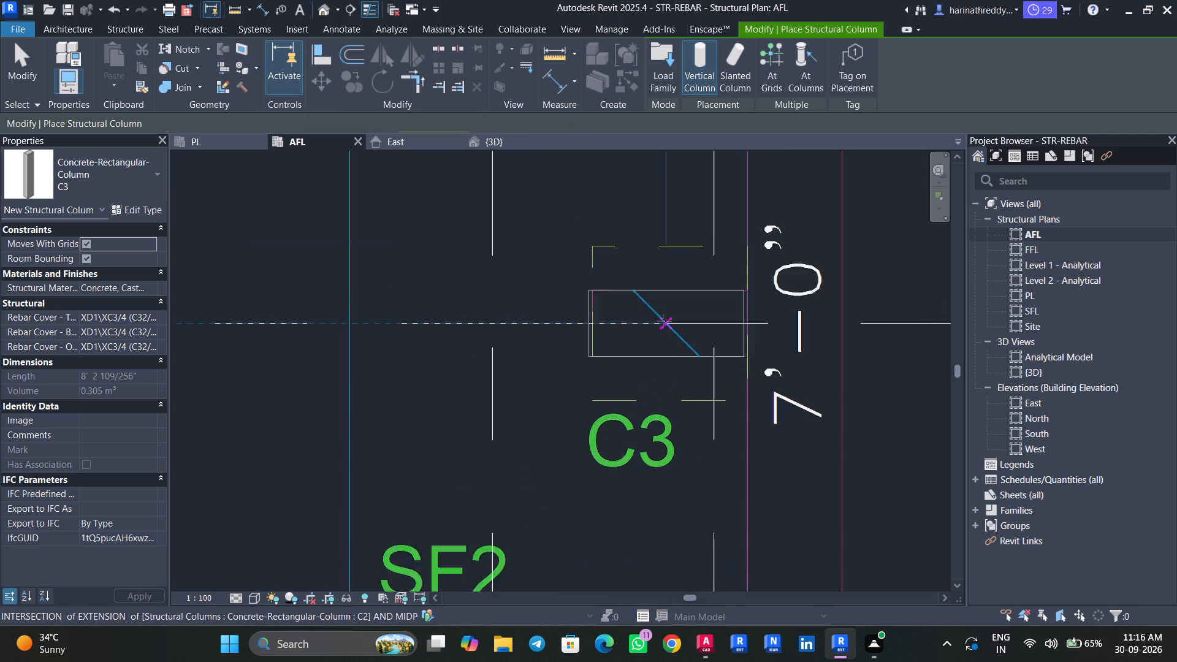
pyautogui.scroll(10, 664, 321)
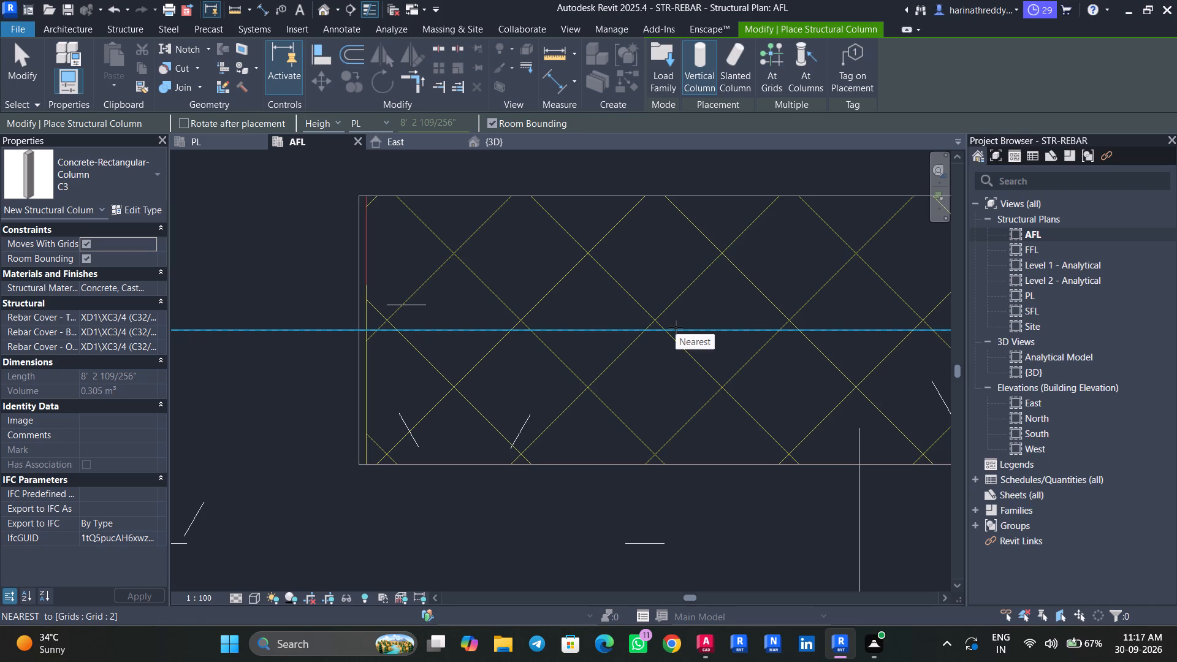
pyautogui.click(676, 327)
pyautogui.press('Escape')
pyautogui.press('Escape')
pyautogui.press('Escape')
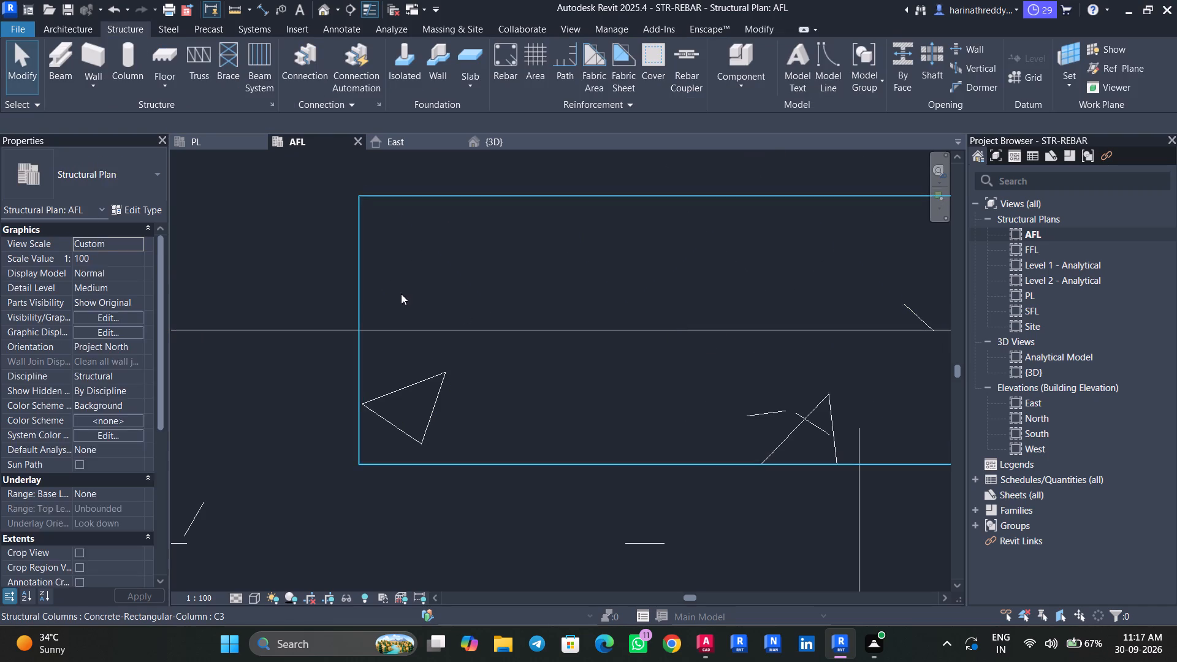
# Align the right edge of the C3 column in the SF2 footing with the right edge of its hatched drawing outline.
pyautogui.click(401, 294)
pyautogui.scroll(1, 359, 305)
pyautogui.scroll(-1, 359, 305)
pyautogui.scroll(1, 359, 305)
pyautogui.scroll(-3, 396, 352)
pyautogui.scroll(1, 307, 341)
pyautogui.scroll(-2, 307, 341)
pyautogui.moveTo(453, 401); pyautogui.dragTo(300, 408, button='middle')
pyautogui.press('Escape')
pyautogui.press('Escape')
pyautogui.press('Escape')
pyautogui.scroll(10, 579, 346)
pyautogui.write('AL')
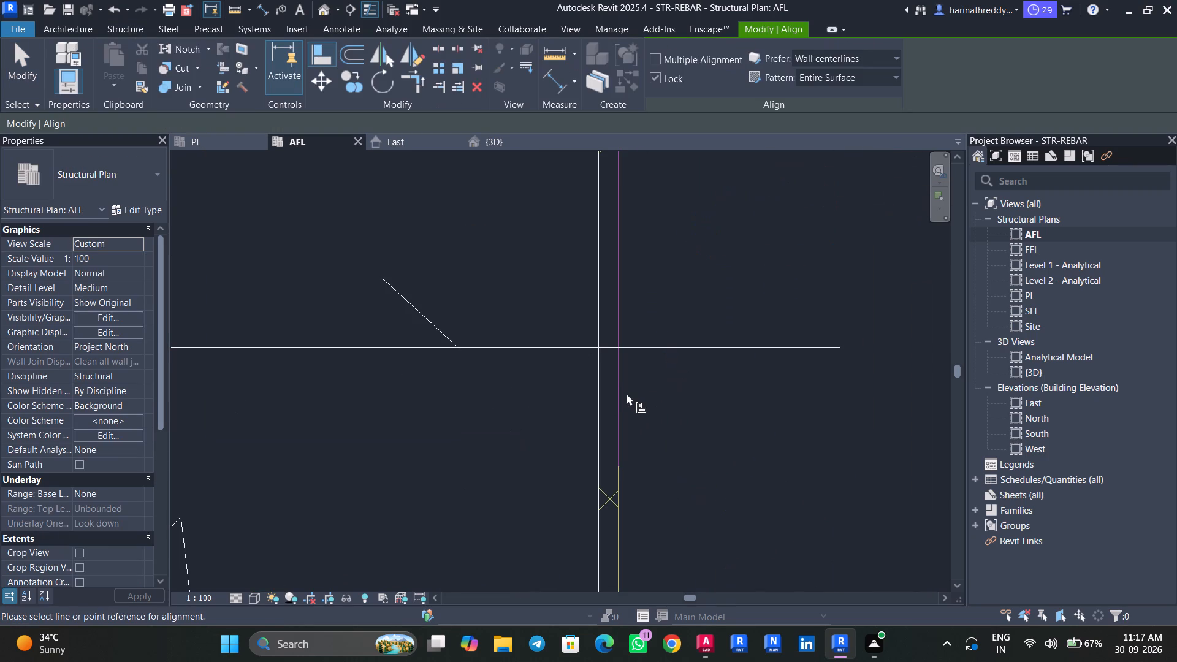
pyautogui.click(622, 382)
pyautogui.click(600, 381)
pyautogui.press('Escape')
pyautogui.press('Escape')
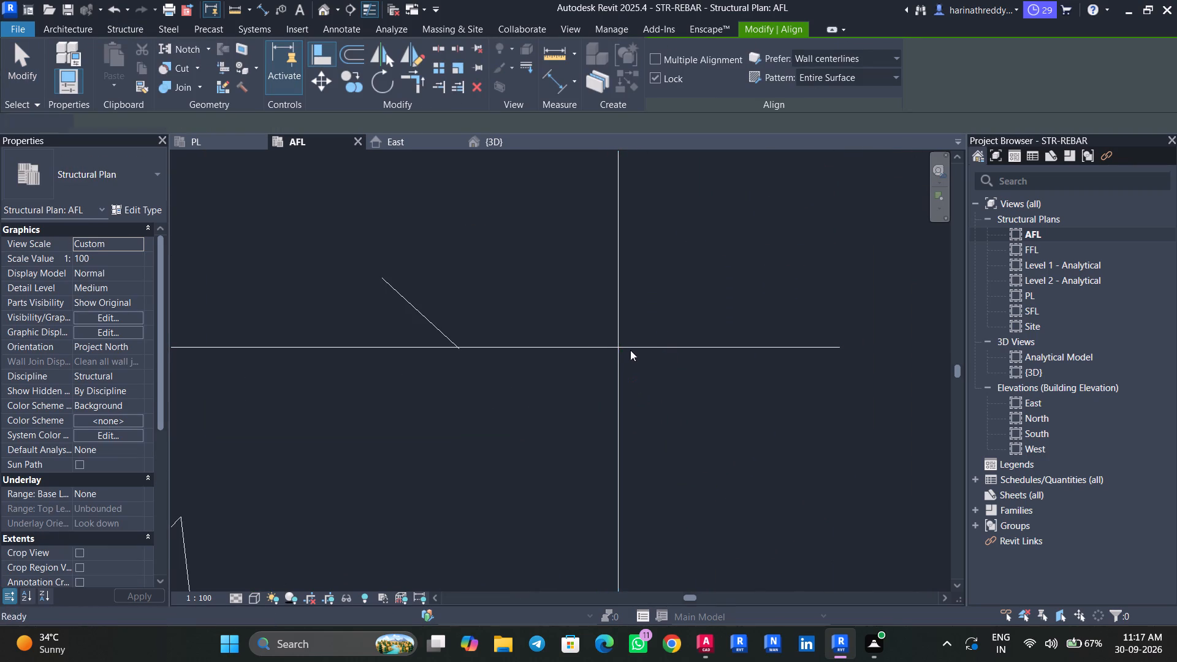
pyautogui.press('Escape')
# Check the edges of the C3 column in the SF2 footing against its drawing outline.
pyautogui.scroll(-6, 625, 348)
pyautogui.moveTo(614, 284); pyautogui.dragTo(652, 402, button='middle')
pyautogui.scroll(14, 444, 302)
pyautogui.scroll(-1, 565, 349)
pyautogui.scroll(2, 565, 349)
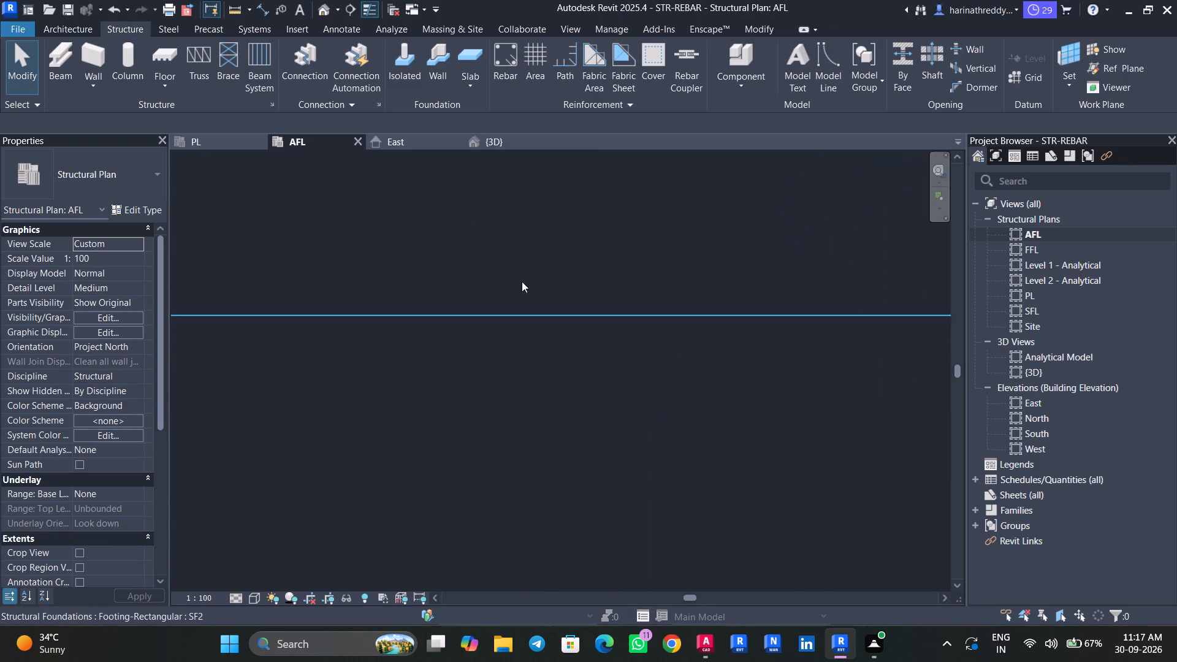
pyautogui.scroll(2, 522, 281)
pyautogui.scroll(-20, 489, 270)
pyautogui.scroll(-17, 489, 270)
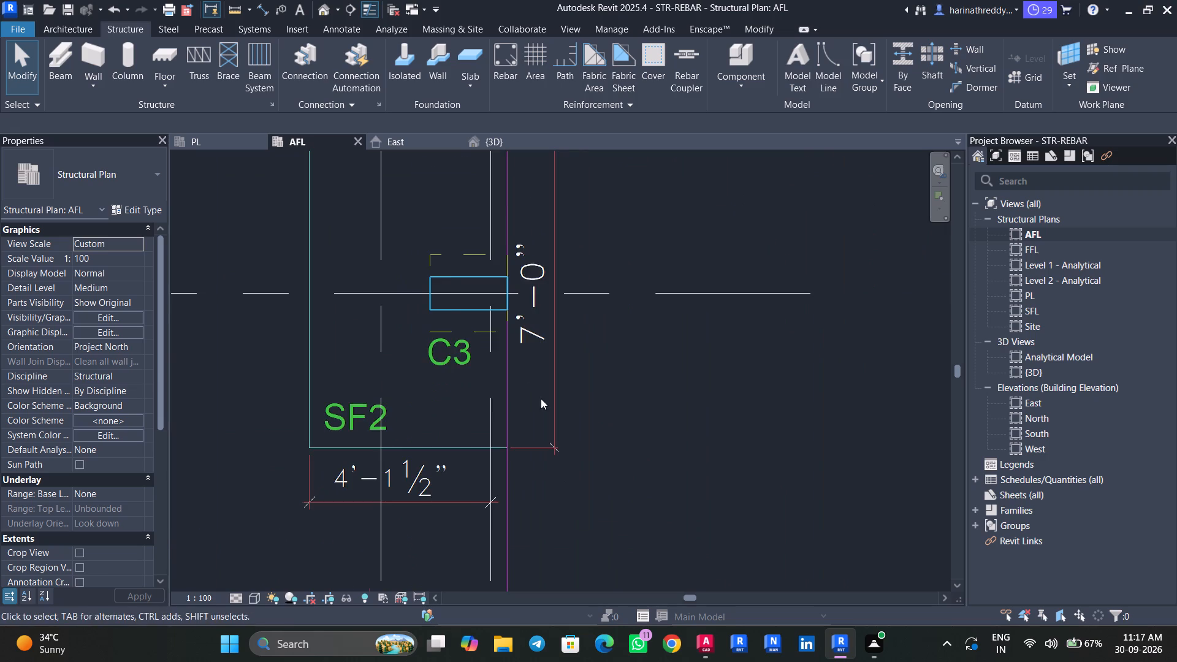
pyautogui.press('Escape')
pyautogui.press('Escape')
# Place a C2 concrete rectangular column, kept vertical in plan, over the hatched outline in the CF1 footing at grid H-1.
pyautogui.moveTo(541, 412); pyautogui.dragTo(618, 238, button='middle')
pyautogui.scroll(1, 582, 368)
pyautogui.moveTo(582, 368); pyautogui.dragTo(646, 230, button='middle')
pyautogui.scroll(10, 629, 364)
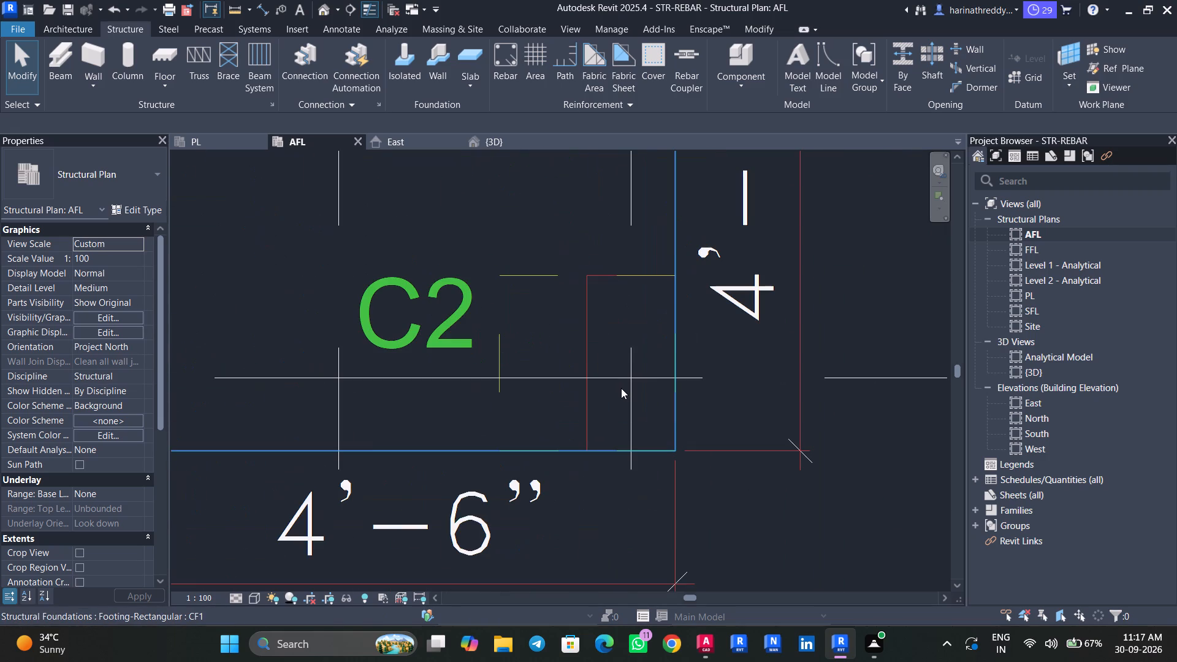
pyautogui.write('CL')
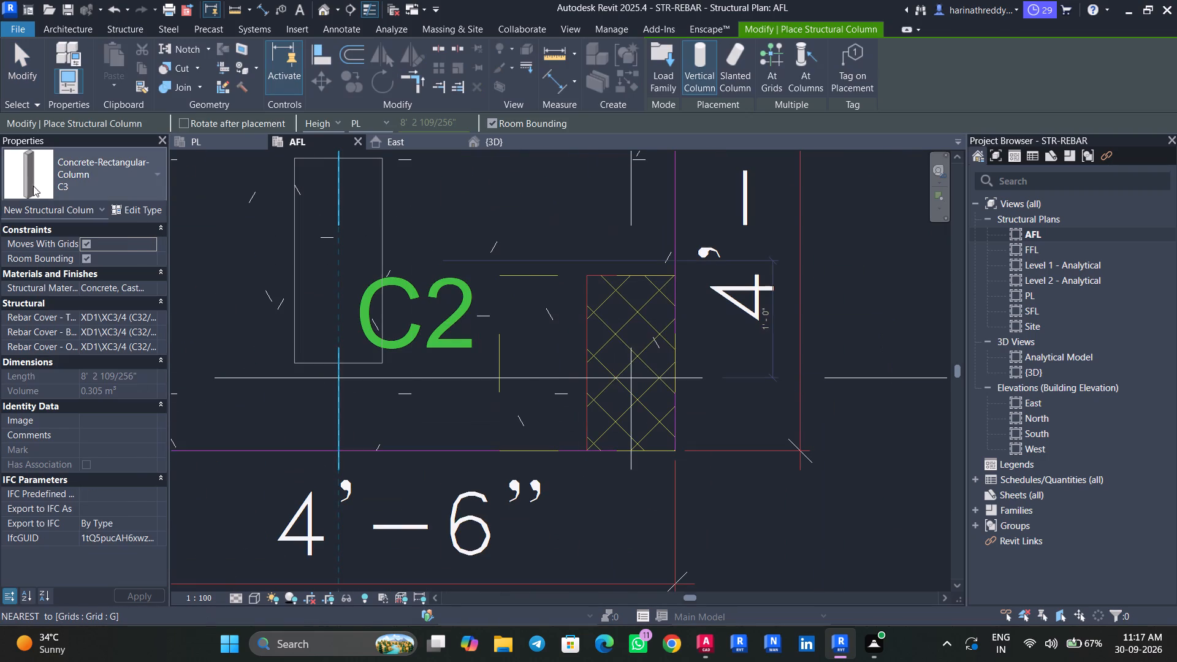
pyautogui.click(39, 181)
pyautogui.click(61, 300)
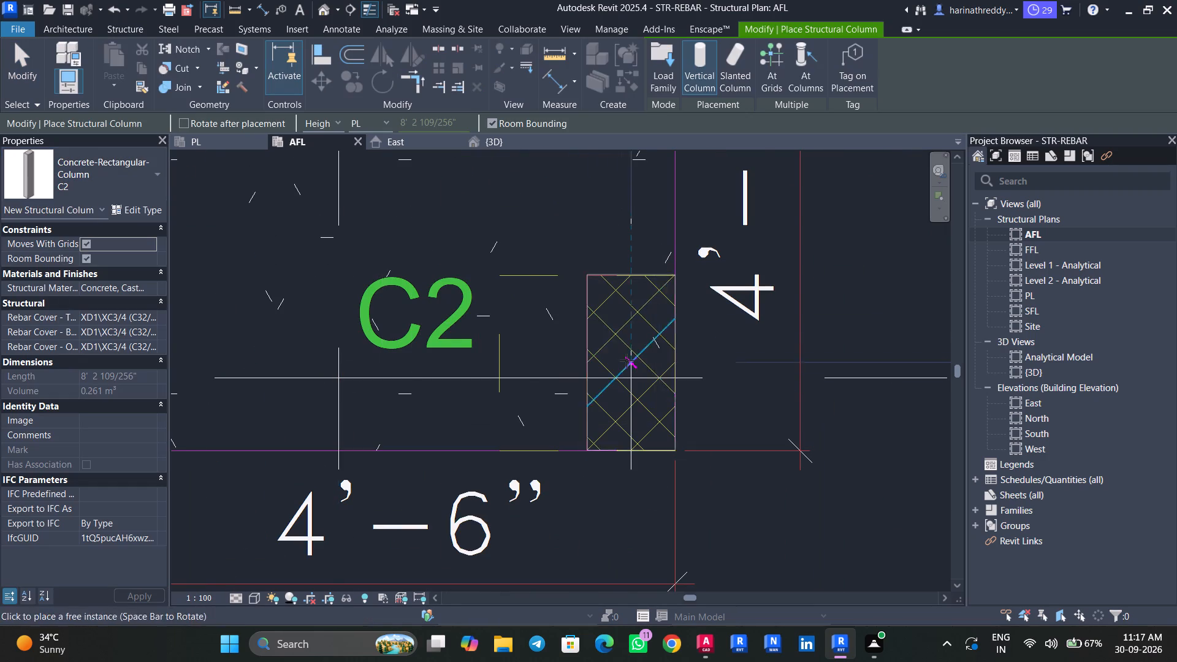
pyautogui.scroll(1, 627, 360)
pyautogui.scroll(-1, 627, 360)
pyautogui.scroll(5, 627, 360)
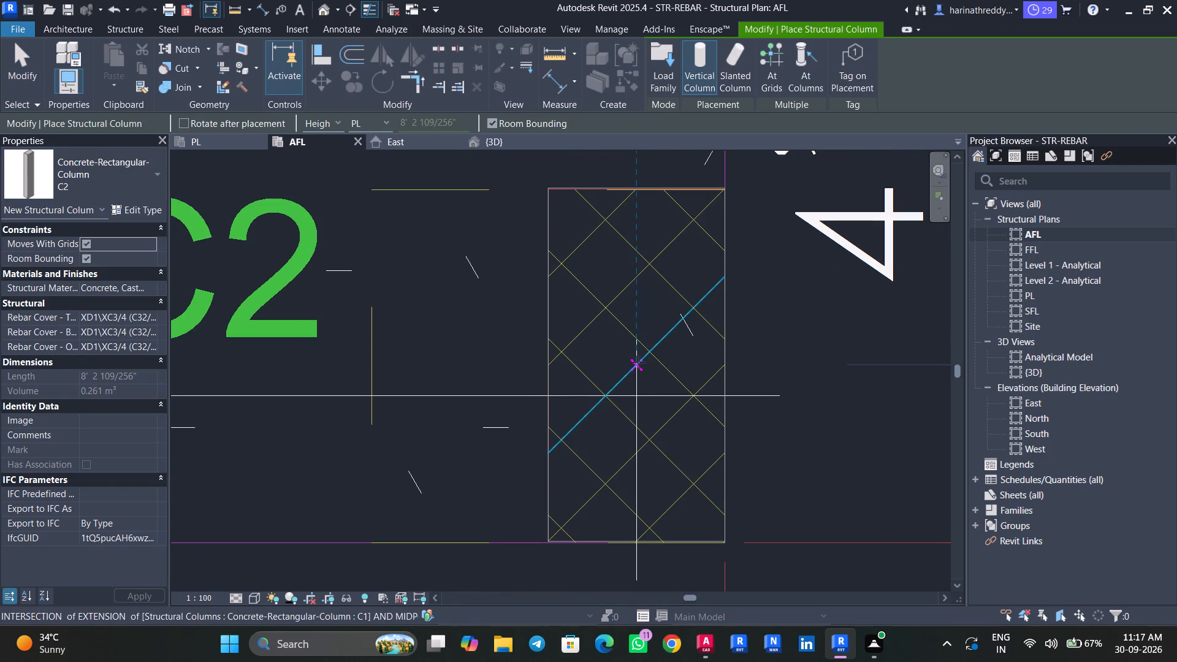
pyautogui.click(639, 362)
pyautogui.press('Escape')
pyautogui.press('Escape')
pyautogui.press('Escape')
# Align the bottom edge of the C2 column at grid H-1 with the lower edge of its hatched drawing outline.
pyautogui.moveTo(611, 397); pyautogui.dragTo(573, 214, button='middle')
pyautogui.scroll(3, 517, 439)
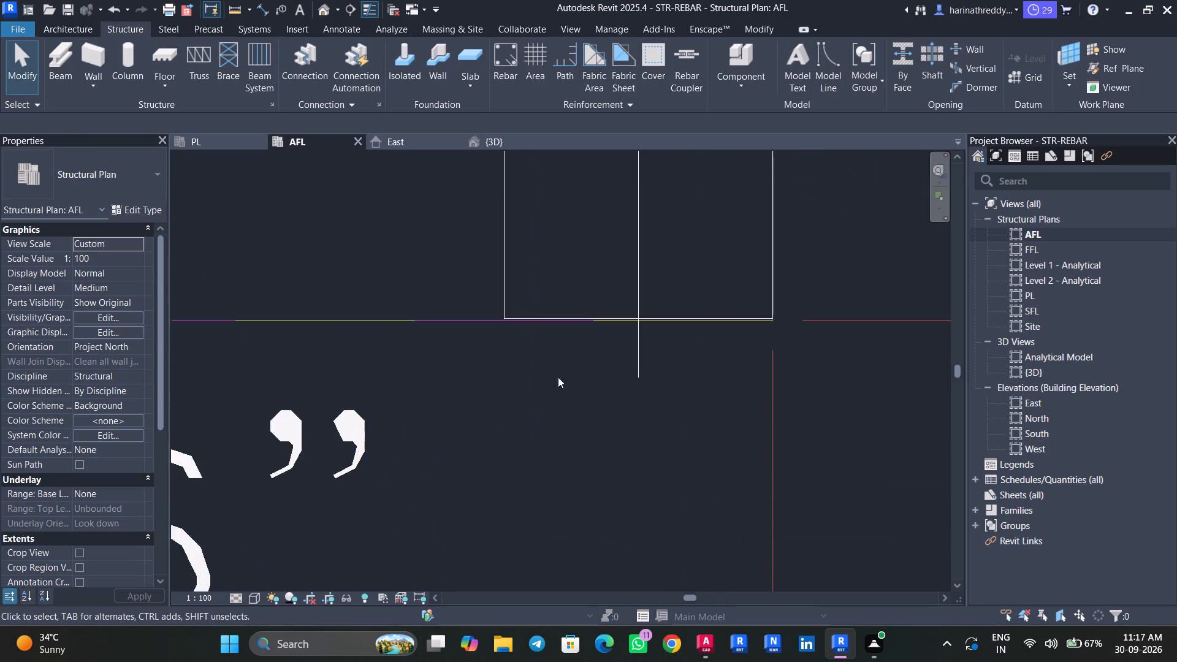
pyautogui.scroll(6, 558, 377)
pyautogui.scroll(-1, 534, 329)
pyautogui.scroll(2, 533, 324)
pyautogui.moveTo(520, 299); pyautogui.dragTo(490, 442, button='middle')
pyautogui.scroll(5, 461, 412)
pyautogui.scroll(5, 461, 495)
pyautogui.press('Escape')
pyautogui.write('AL')
pyautogui.click(490, 421)
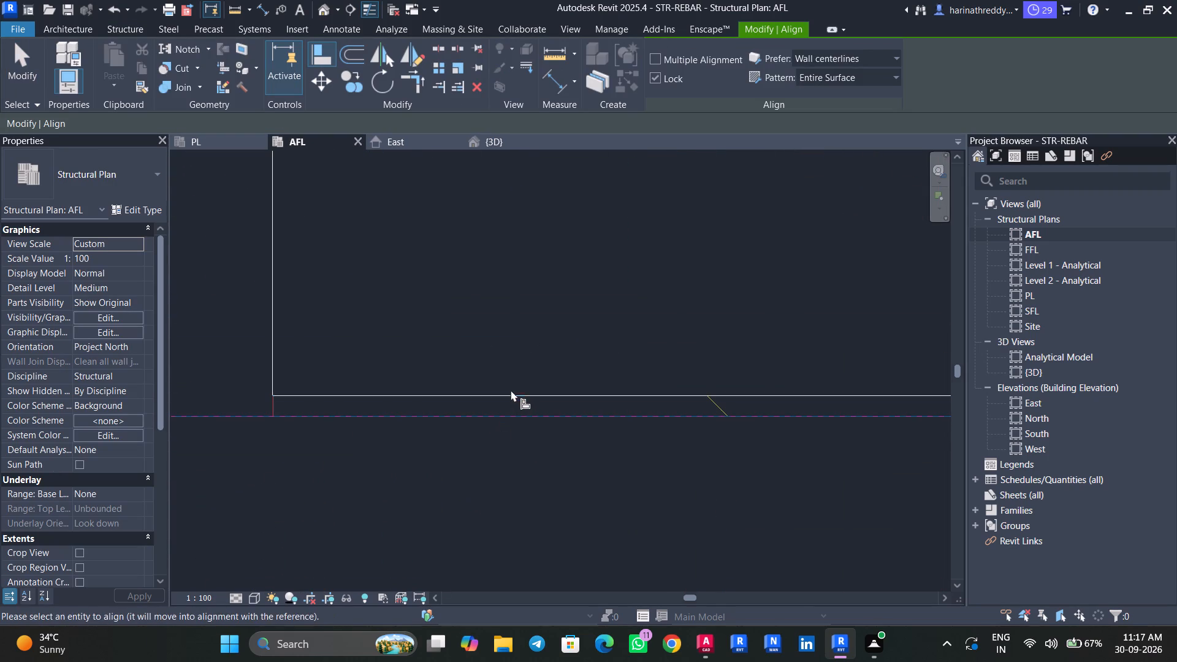
pyautogui.click(511, 394)
# Check the upper part of the C2 column at grid H-1 against its drawing outline.
pyautogui.scroll(-11, 519, 470)
pyautogui.scroll(1, 528, 463)
pyautogui.scroll(-7, 528, 463)
pyautogui.moveTo(567, 289); pyautogui.dragTo(634, 512, button='middle')
pyautogui.scroll(1, 634, 512)
pyautogui.press('Escape')
pyautogui.press('Escape')
pyautogui.press('Escape')
pyautogui.click(696, 360)
pyautogui.scroll(-5, 696, 360)
pyautogui.moveTo(696, 332); pyautogui.dragTo(689, 458, button='middle')
pyautogui.press('Escape')
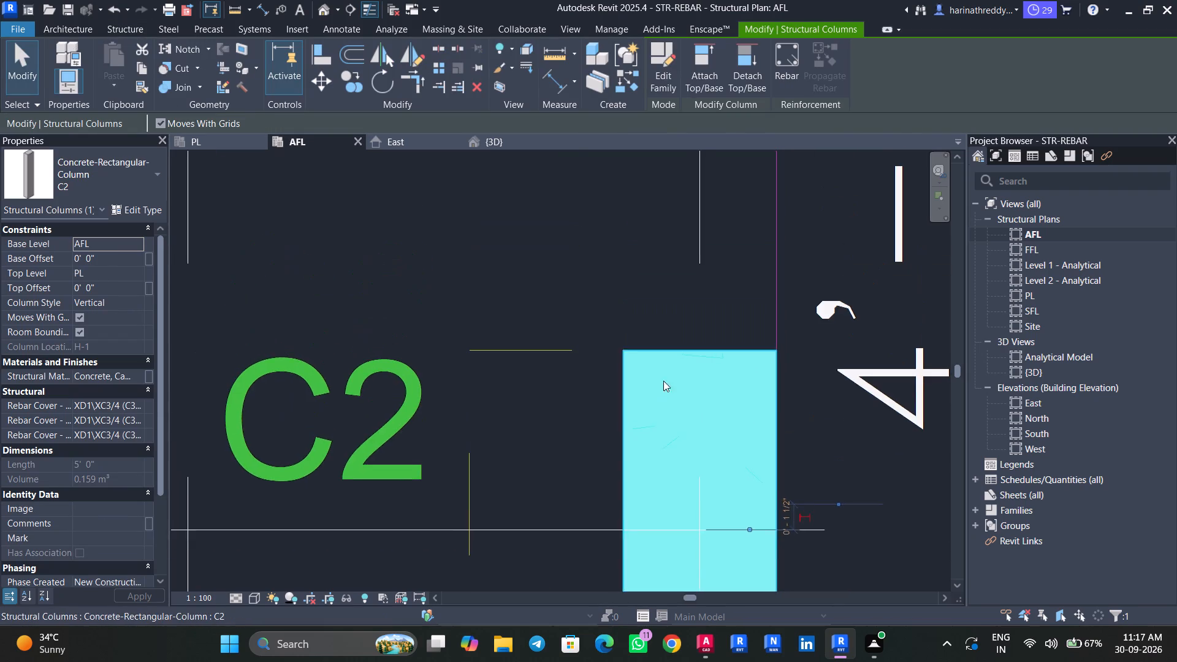
pyautogui.press('Escape')
pyautogui.scroll(2, 641, 347)
pyautogui.scroll(-1, 641, 347)
pyautogui.scroll(4, 641, 347)
pyautogui.scroll(-1, 836, 381)
pyautogui.scroll(17, 836, 381)
pyautogui.scroll(-8, 790, 276)
pyautogui.scroll(1, 795, 278)
pyautogui.scroll(-1, 795, 278)
pyautogui.scroll(2, 795, 278)
pyautogui.scroll(-20, 795, 278)
pyautogui.scroll(-5, 795, 278)
# Place a C4 concrete rectangular column over the hatched outline in the SF1 footing at grid E-1.
pyautogui.moveTo(360, 482); pyautogui.dragTo(542, 504, button='middle')
pyautogui.moveTo(528, 485); pyautogui.dragTo(733, 492, button='middle')
pyautogui.press('c')
pyautogui.press('l')
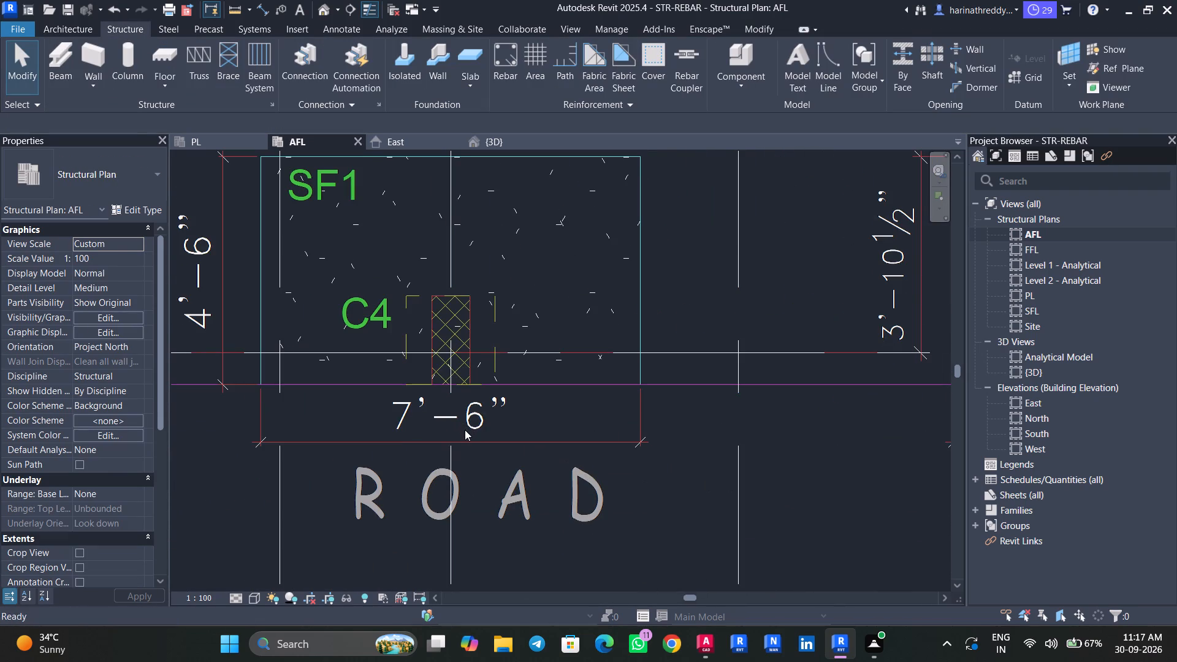
pyautogui.click(80, 180)
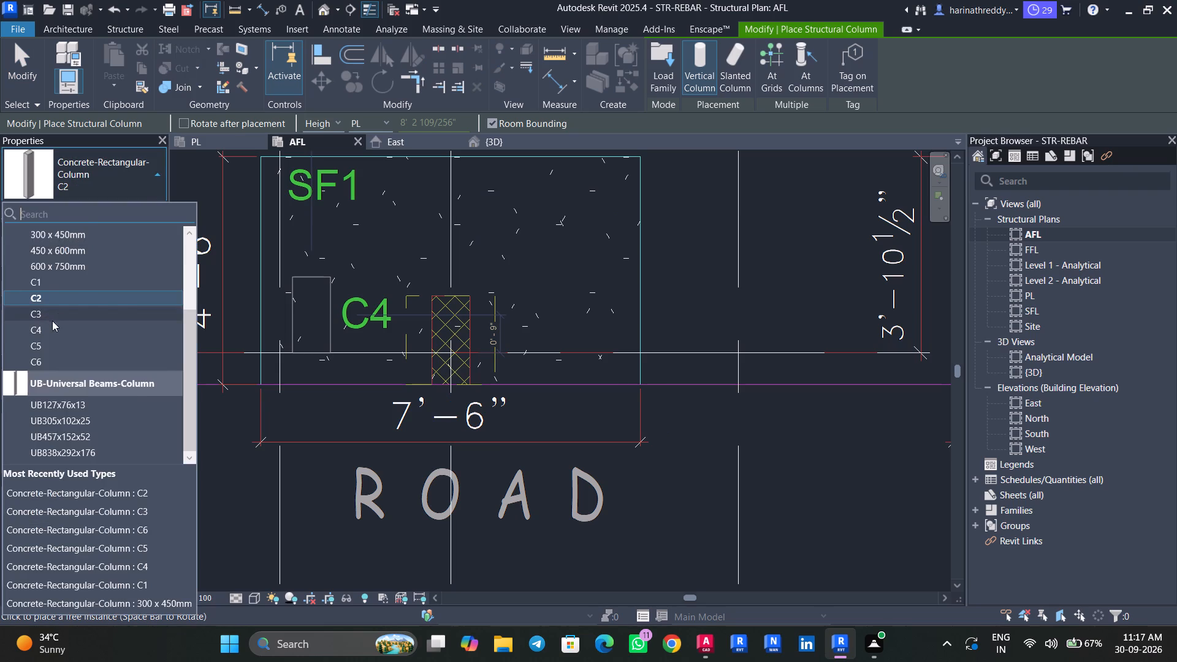
pyautogui.click(58, 313)
pyautogui.click(77, 178)
pyautogui.click(39, 328)
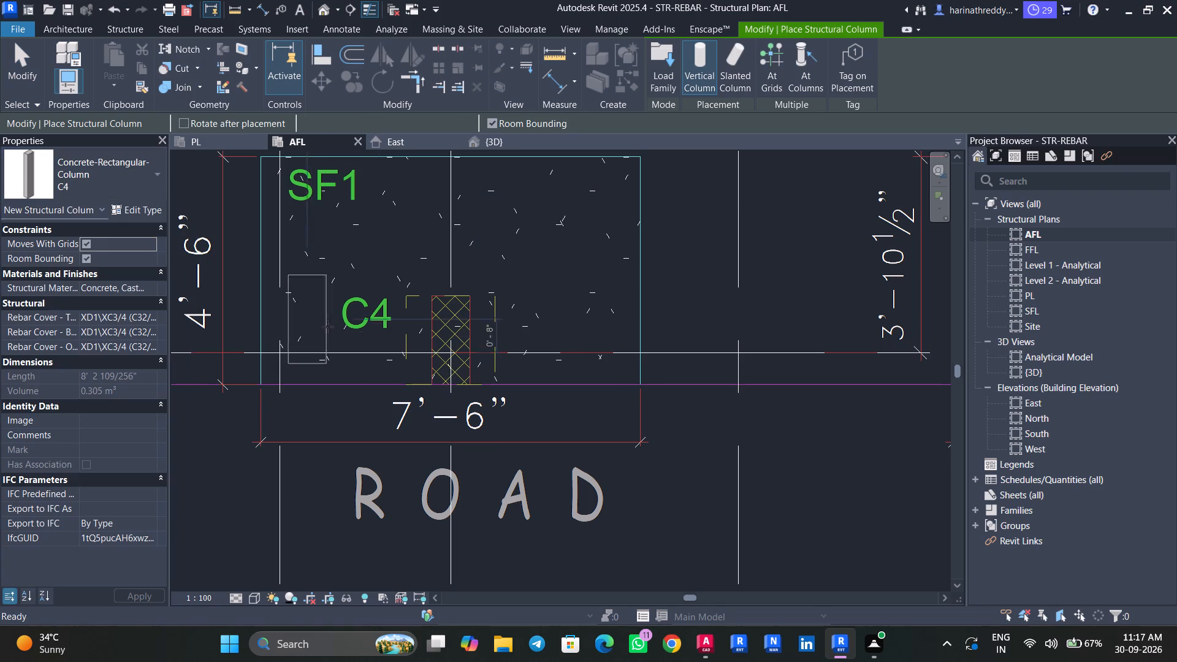
pyautogui.scroll(4, 438, 331)
pyautogui.scroll(-1, 439, 330)
pyautogui.scroll(7, 453, 343)
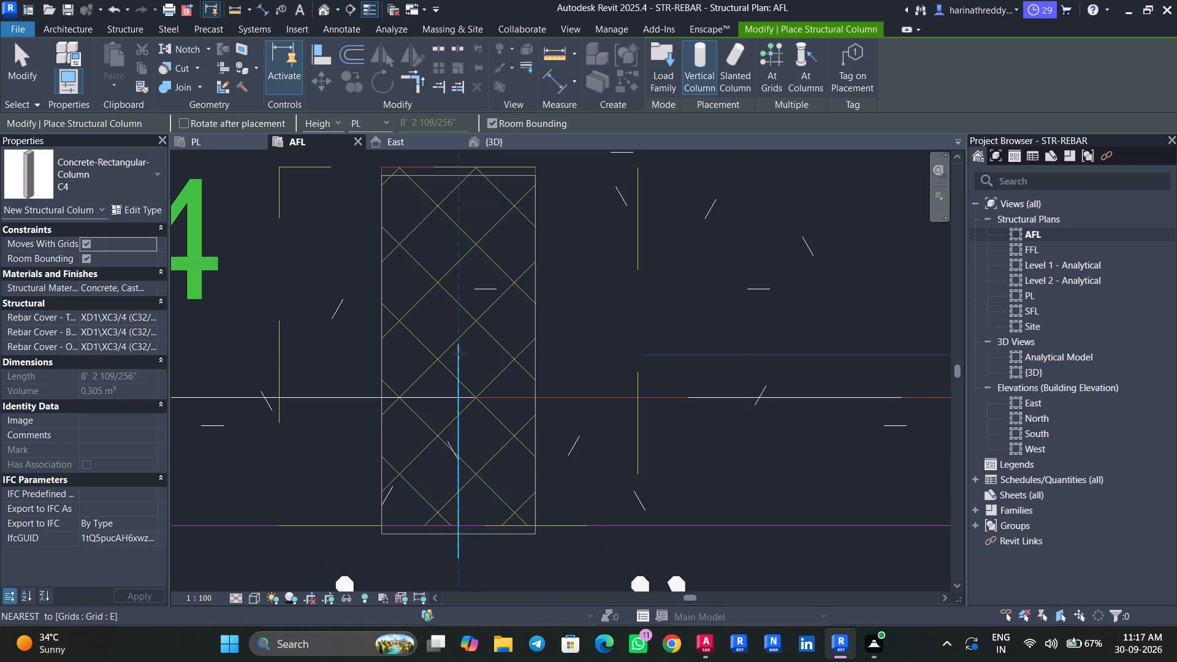
pyautogui.click(459, 354)
pyautogui.press('Escape')
pyautogui.press('Escape')
pyautogui.press('Escape')
# Align the top edge of the C4 column in the SF1 footing with the top of its hatched drawing outline.
pyautogui.moveTo(587, 202); pyautogui.dragTo(637, 340, button='middle')
pyautogui.scroll(4, 637, 340)
pyautogui.write('AL')
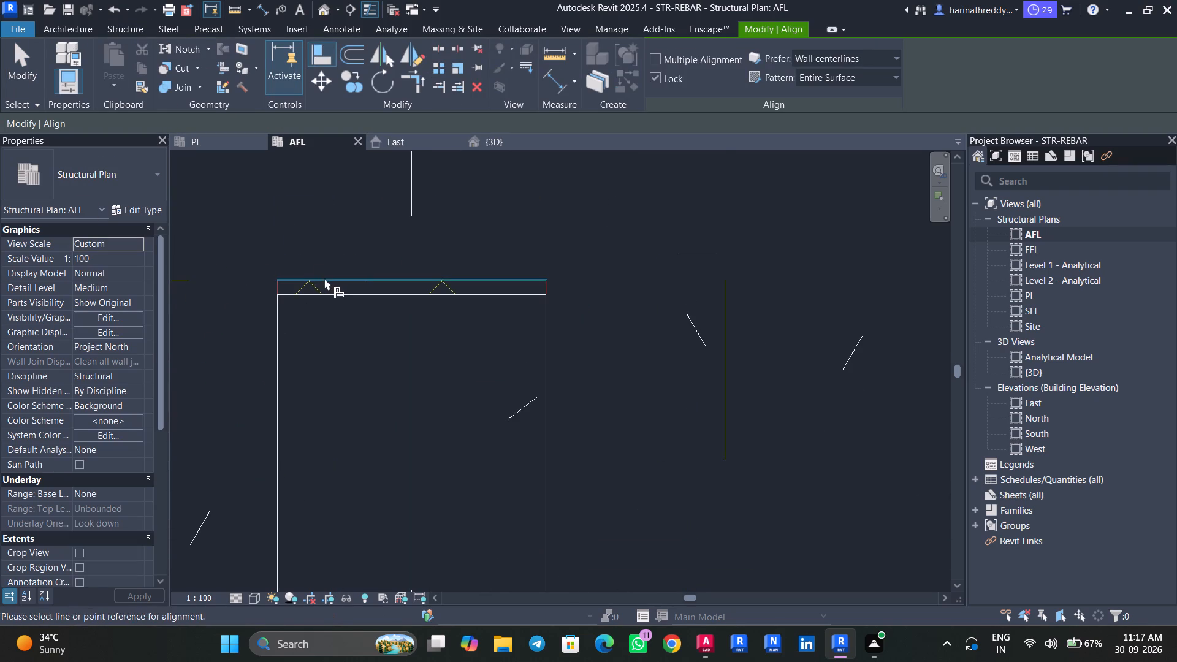
pyautogui.click(324, 278)
pyautogui.click(328, 294)
# Check the upper-left side of the C4 column in the SF1 footing against its drawing outline.
pyautogui.scroll(-3, 333, 307)
pyautogui.scroll(1, 333, 307)
pyautogui.scroll(-8, 335, 305)
pyautogui.scroll(6, 312, 322)
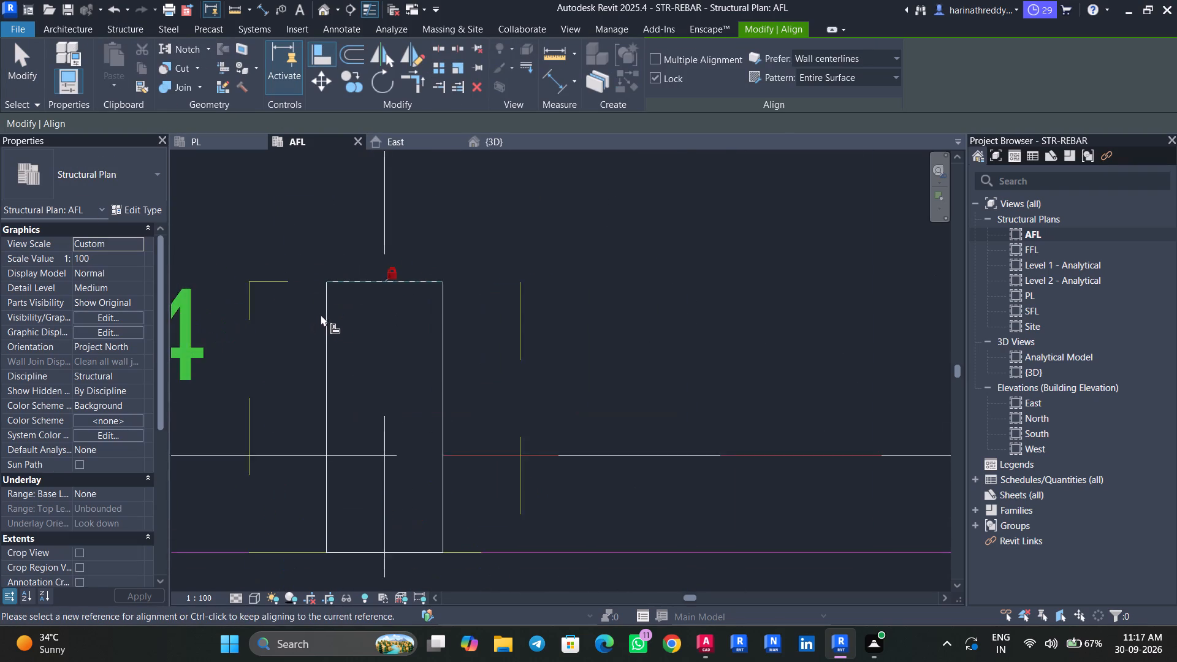
pyautogui.scroll(20, 321, 314)
pyautogui.scroll(2, 321, 314)
pyautogui.press('Escape')
pyautogui.press('Escape')
pyautogui.click(446, 329)
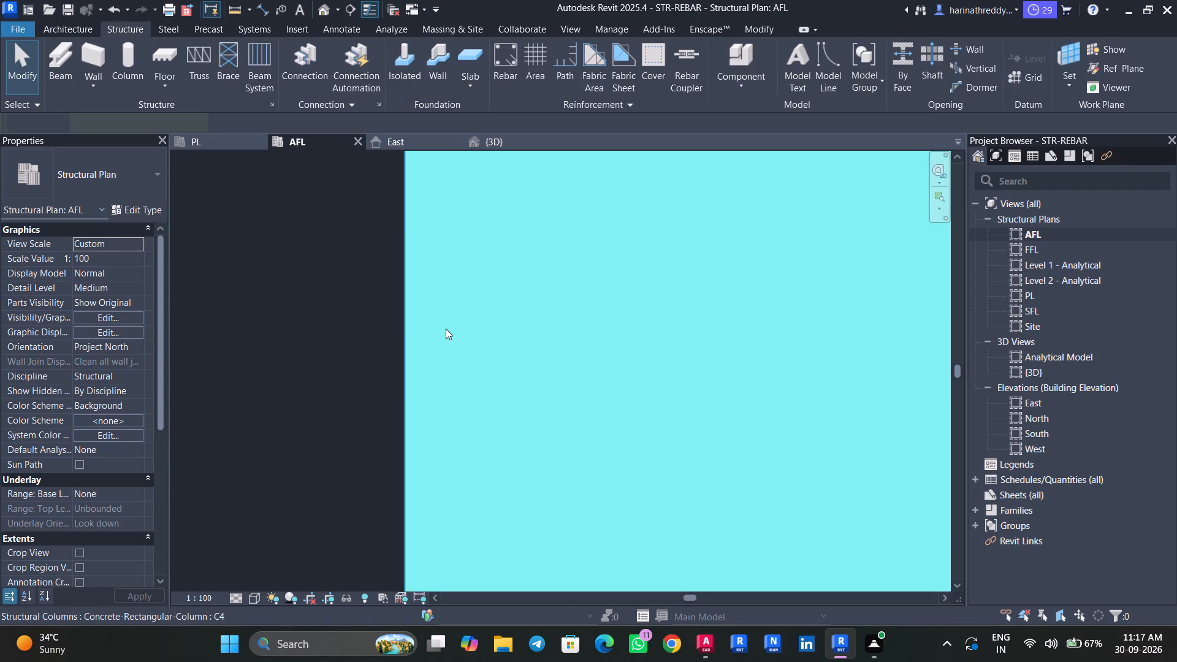
pyautogui.scroll(-3, 446, 329)
pyautogui.scroll(1, 446, 329)
pyautogui.scroll(-20, 446, 329)
pyautogui.scroll(-6, 446, 329)
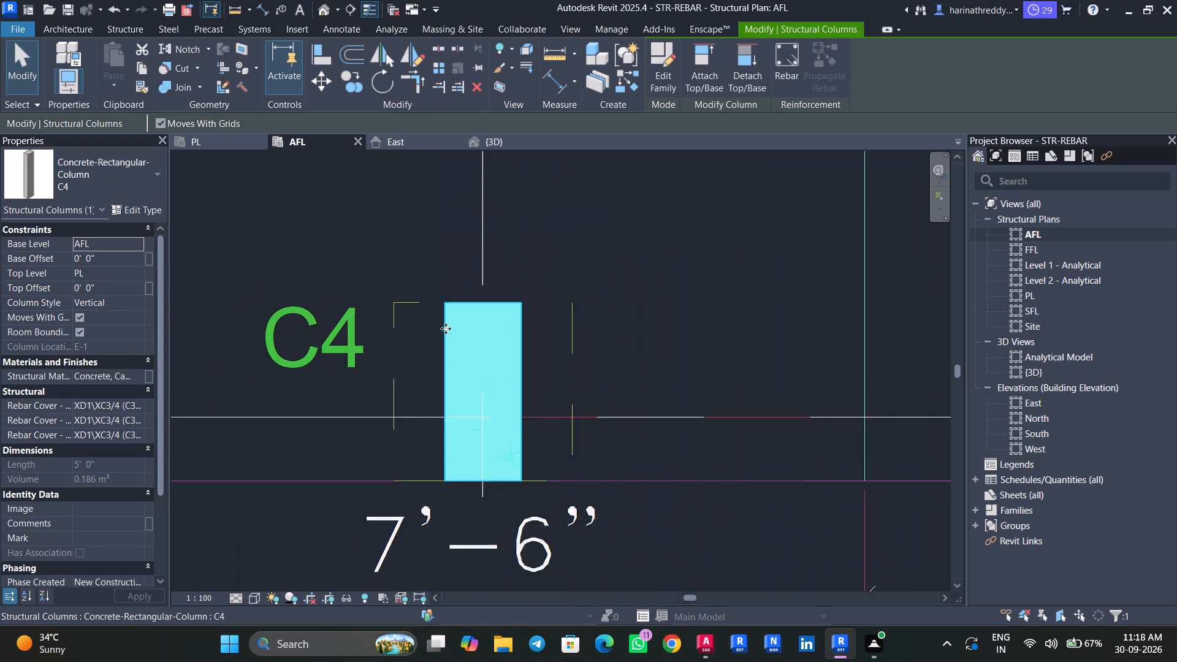
pyautogui.scroll(-1, 446, 329)
pyautogui.press('Escape')
pyautogui.press('Escape')
# Place a C2 concrete rectangular column over the hatched outline in the CF1 footing nearest the grid 1 bubble.
pyautogui.moveTo(340, 390); pyautogui.dragTo(519, 374, button='middle')
pyautogui.scroll(-9, 519, 374)
pyautogui.moveTo(368, 370); pyautogui.dragTo(555, 372, button='middle')
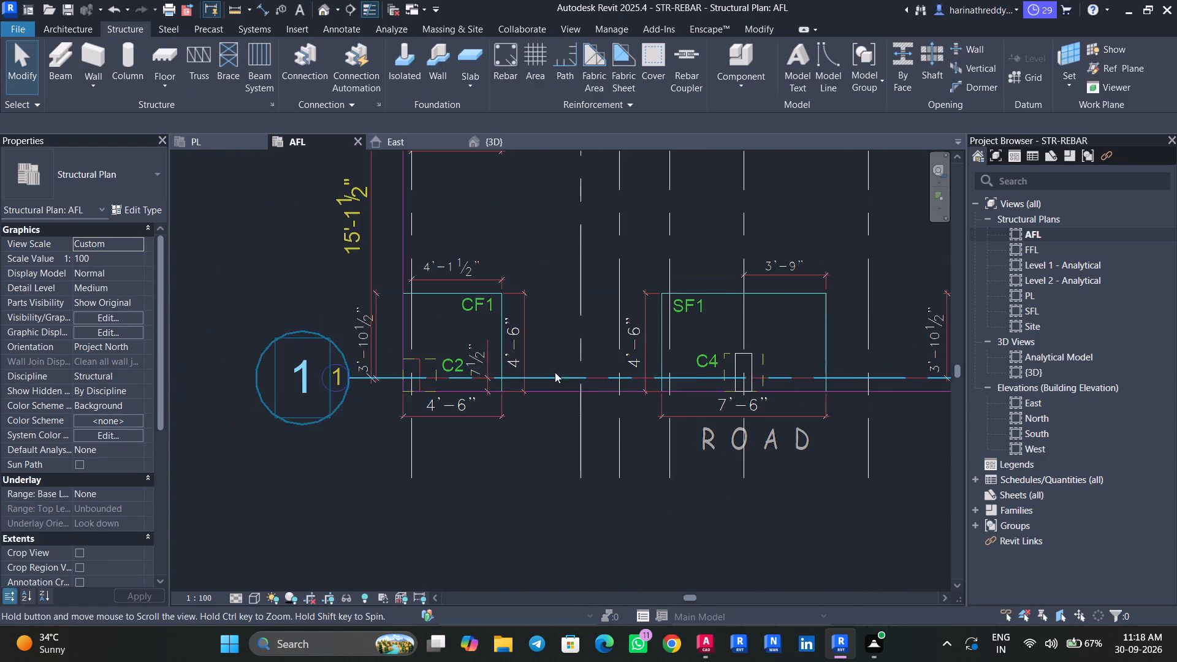
pyautogui.scroll(8, 410, 381)
pyautogui.write('CL')
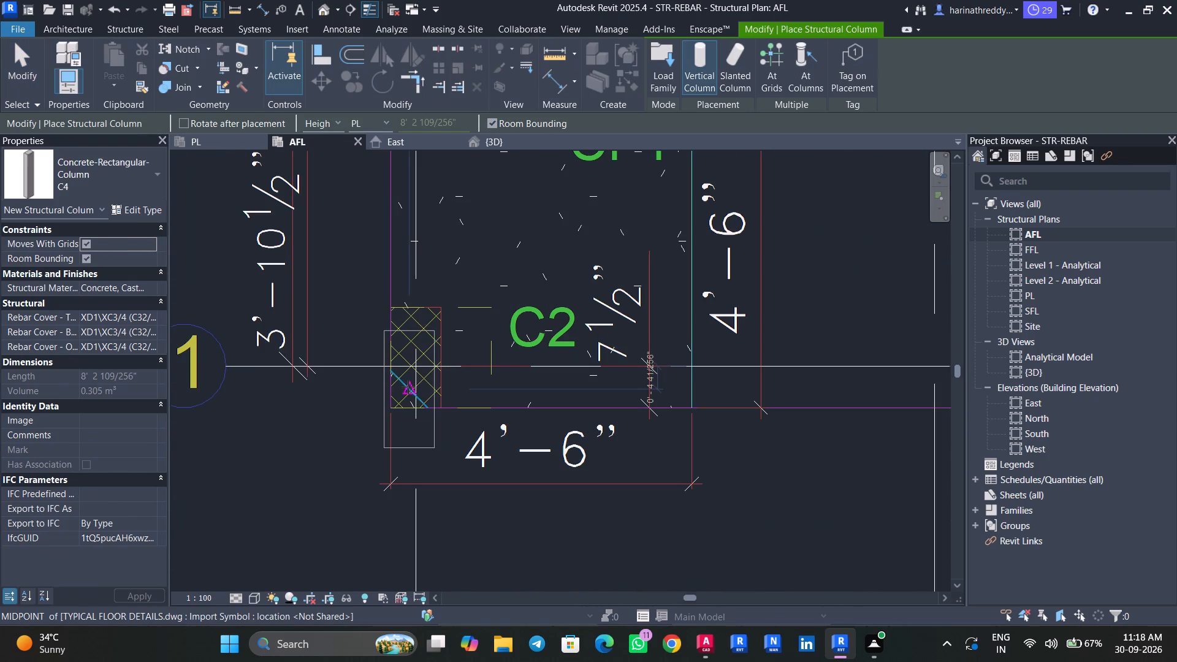
pyautogui.click(90, 155)
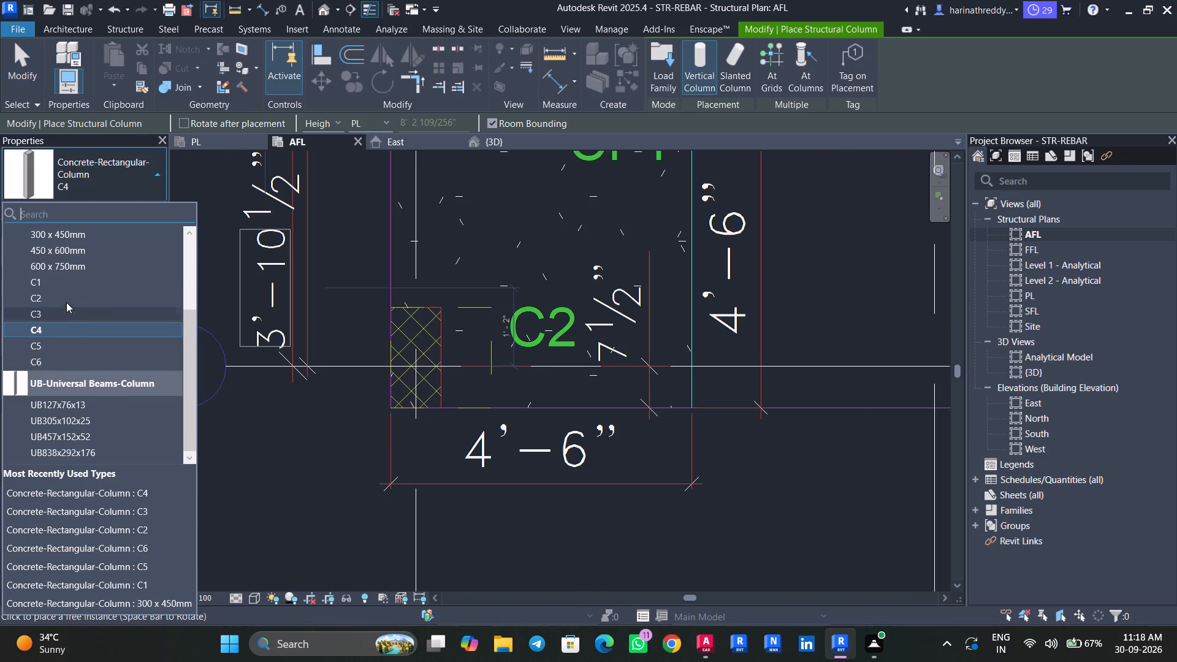
pyautogui.click(66, 296)
pyautogui.scroll(9, 438, 352)
pyautogui.moveTo(389, 365); pyautogui.dragTo(460, 413, button='middle')
pyautogui.click(462, 415)
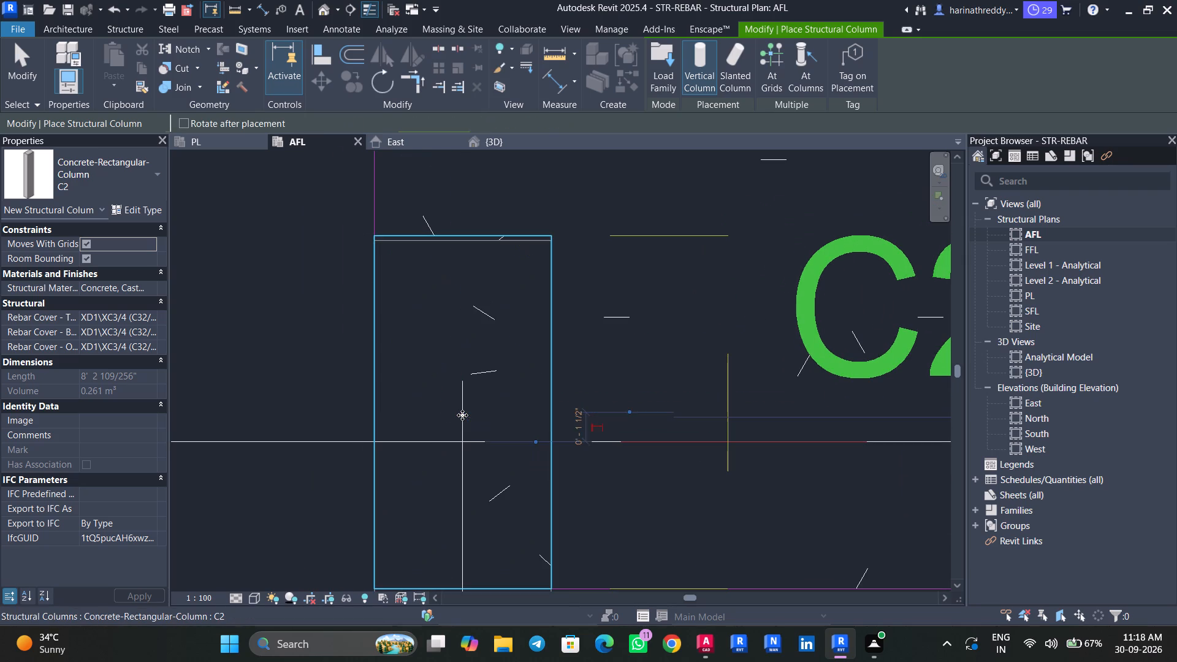
pyautogui.press('Escape')
pyautogui.press('Escape')
pyautogui.press('Escape')
pyautogui.press('Escape')
# Check the upper-left corner of the C2 column nearest the grid 1 bubble against its drawing outline.
pyautogui.click(462, 262)
pyautogui.scroll(8, 442, 254)
pyautogui.moveTo(394, 230); pyautogui.dragTo(548, 441, button='middle')
pyautogui.scroll(9, 365, 417)
pyautogui.scroll(-1, 508, 439)
pyautogui.scroll(9, 514, 441)
pyautogui.press('Escape')
pyautogui.press('Escape')
pyautogui.scroll(-3, 510, 444)
pyautogui.scroll(1, 510, 444)
pyautogui.scroll(-5, 510, 444)
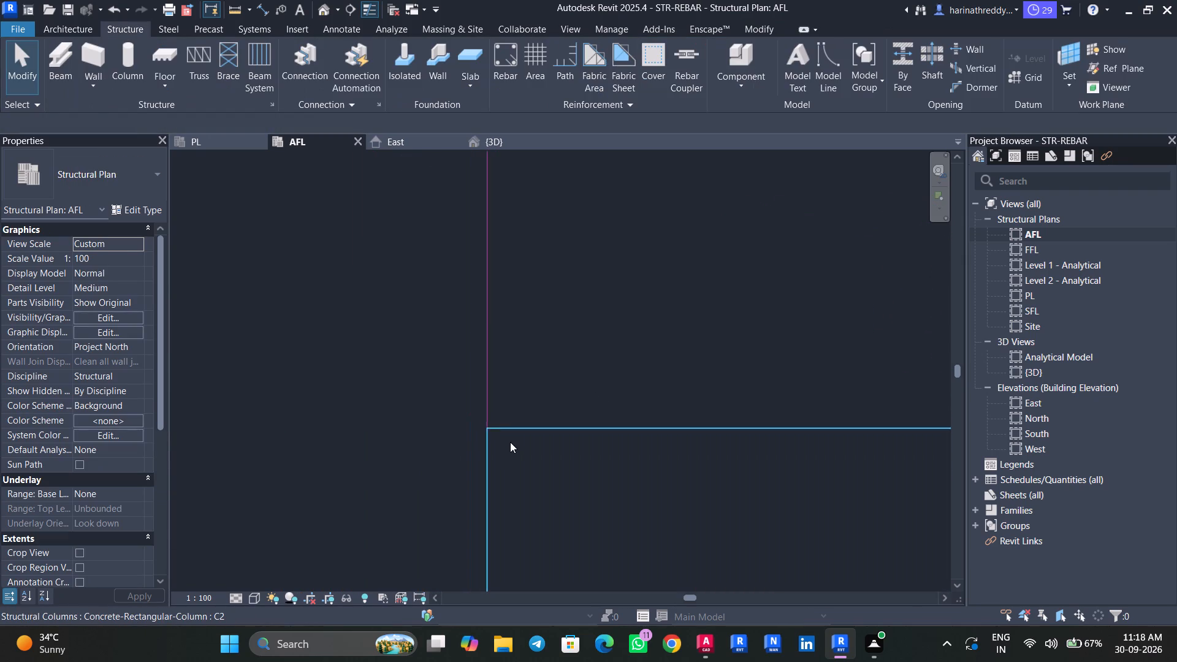
# Check the lower edge and lower-right corner of the C2 column nearest the grid 1 bubble against its drawing outline.
pyautogui.scroll(-20, 510, 442)
pyautogui.scroll(-2, 510, 442)
pyautogui.moveTo(570, 504); pyautogui.dragTo(527, 373, button='middle')
pyautogui.scroll(1, 527, 373)
pyautogui.moveTo(517, 476); pyautogui.dragTo(527, 408, button='middle')
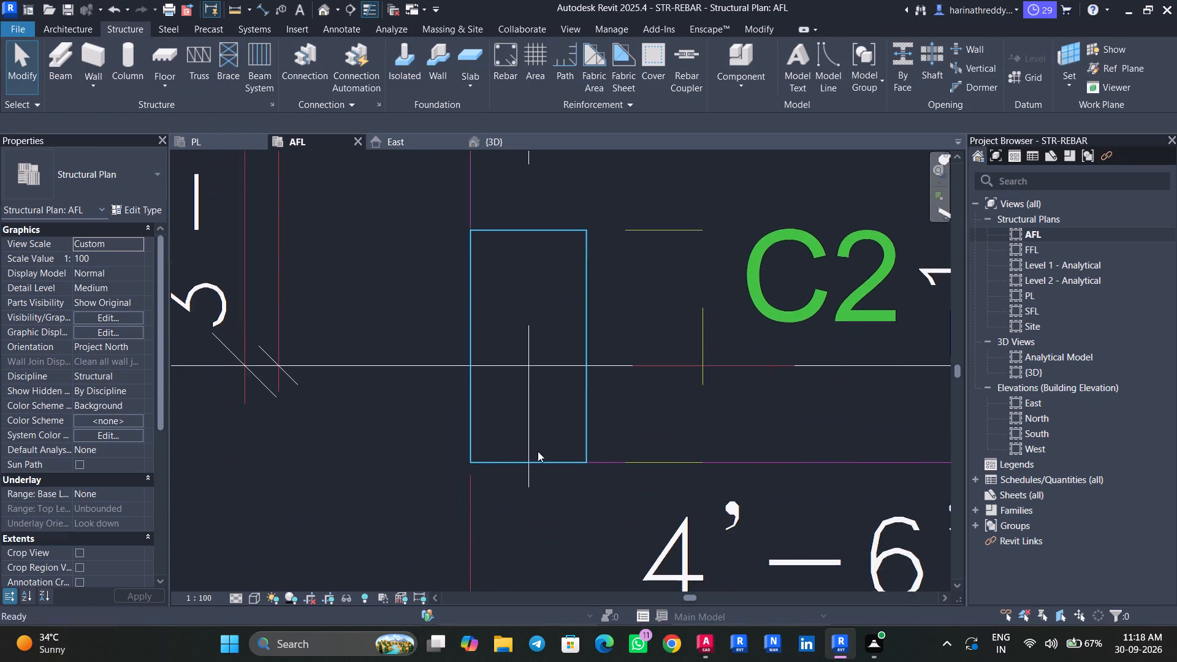
pyautogui.scroll(10, 589, 479)
pyautogui.scroll(-1, 602, 472)
pyautogui.scroll(7, 602, 472)
pyautogui.scroll(-1, 687, 469)
pyautogui.scroll(2, 687, 469)
pyautogui.scroll(-9, 588, 459)
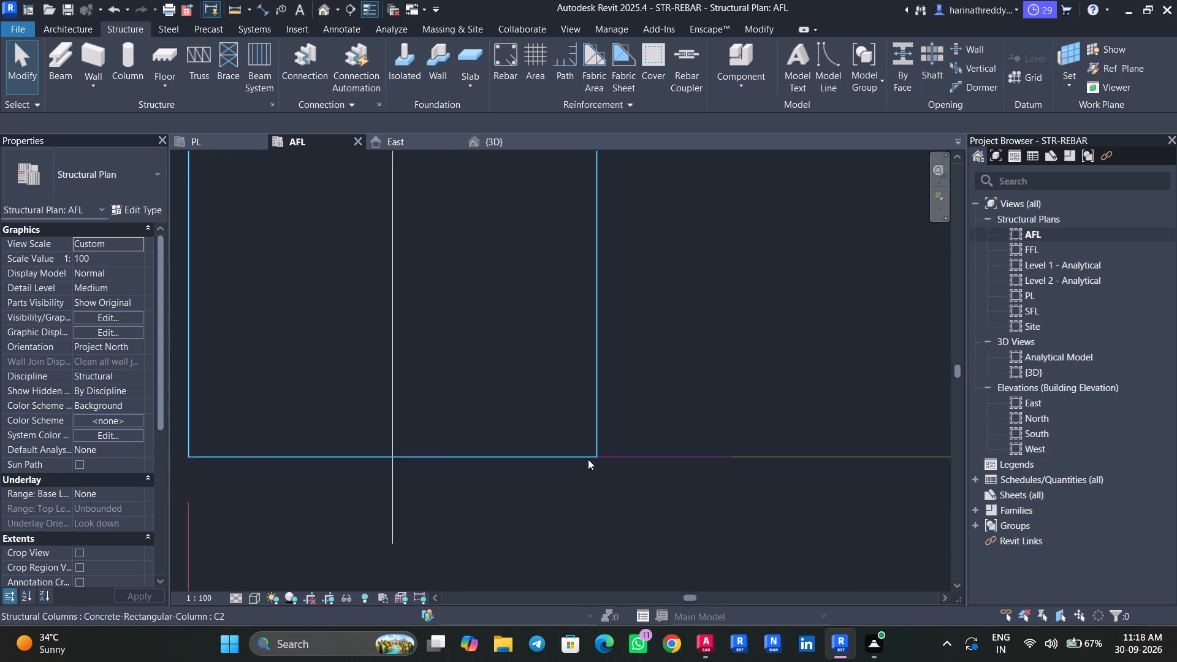
pyautogui.scroll(-3, 588, 459)
pyautogui.scroll(1, 588, 459)
pyautogui.scroll(-6, 588, 459)
pyautogui.scroll(1, 588, 459)
pyautogui.scroll(-20, 588, 459)
pyautogui.scroll(-4, 588, 459)
pyautogui.press('Escape')
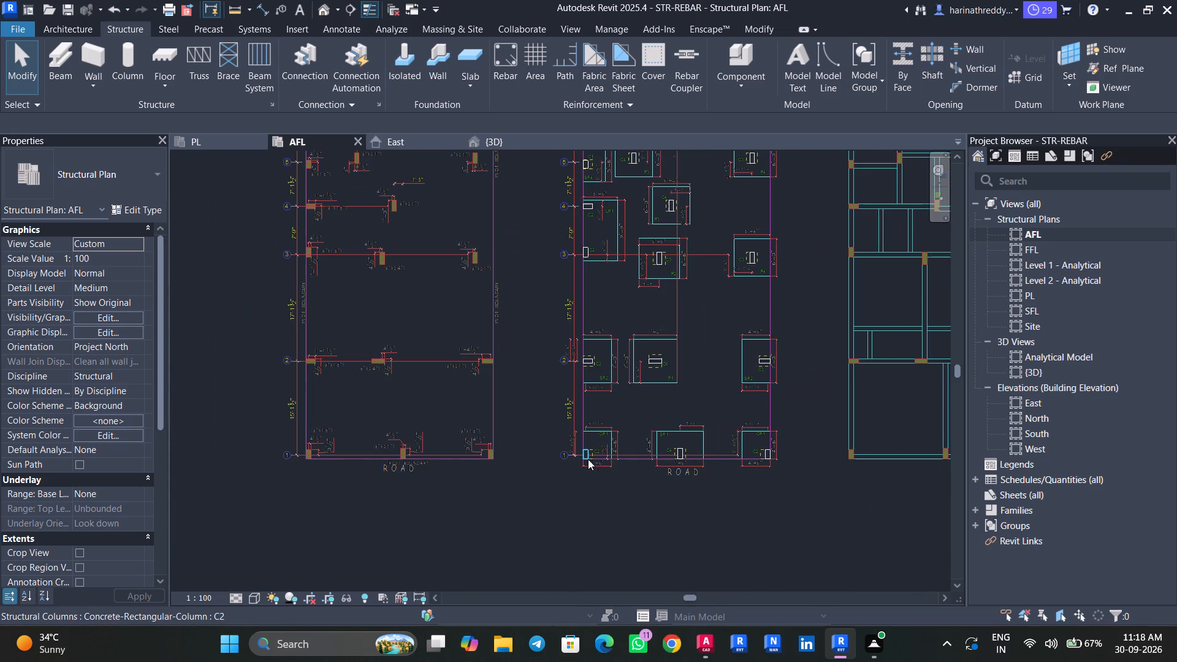
pyautogui.press('Escape')
pyautogui.press('Escape')
pyautogui.press('Escape')
pyautogui.press('Escape')
# In the 3D view, show grid 6's bubble at the end beside grid 7's bubble and hide the one at its opposite end.
pyautogui.click(506, 139)
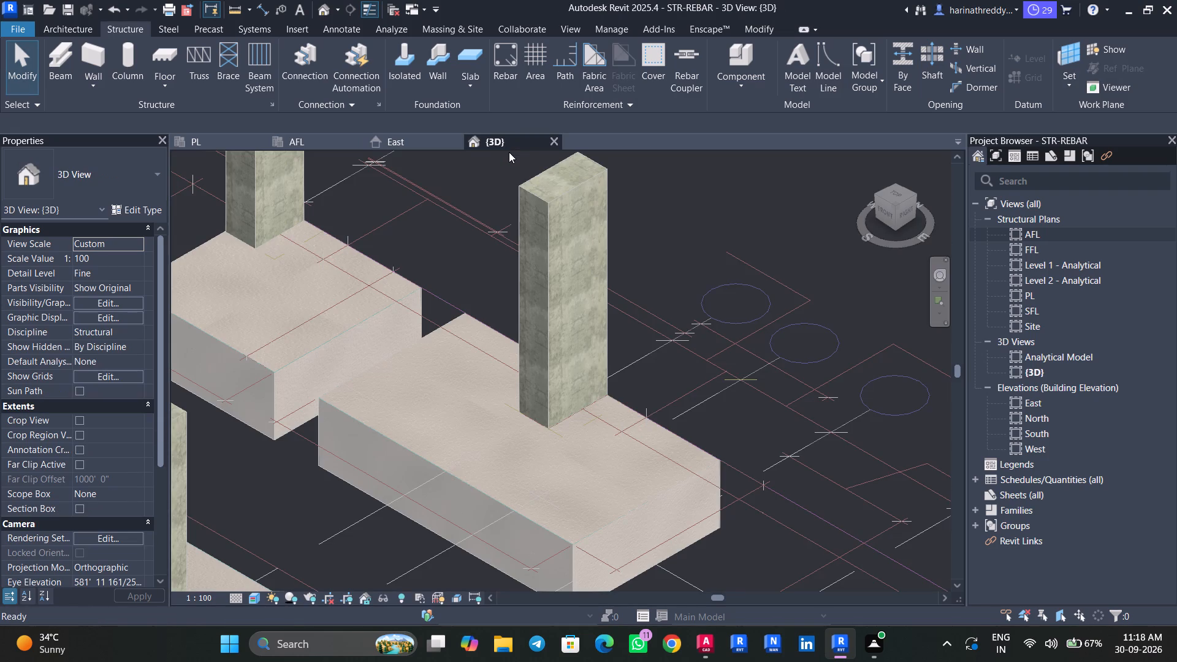
pyautogui.scroll(-10, 346, 359)
pyautogui.scroll(-4, 576, 314)
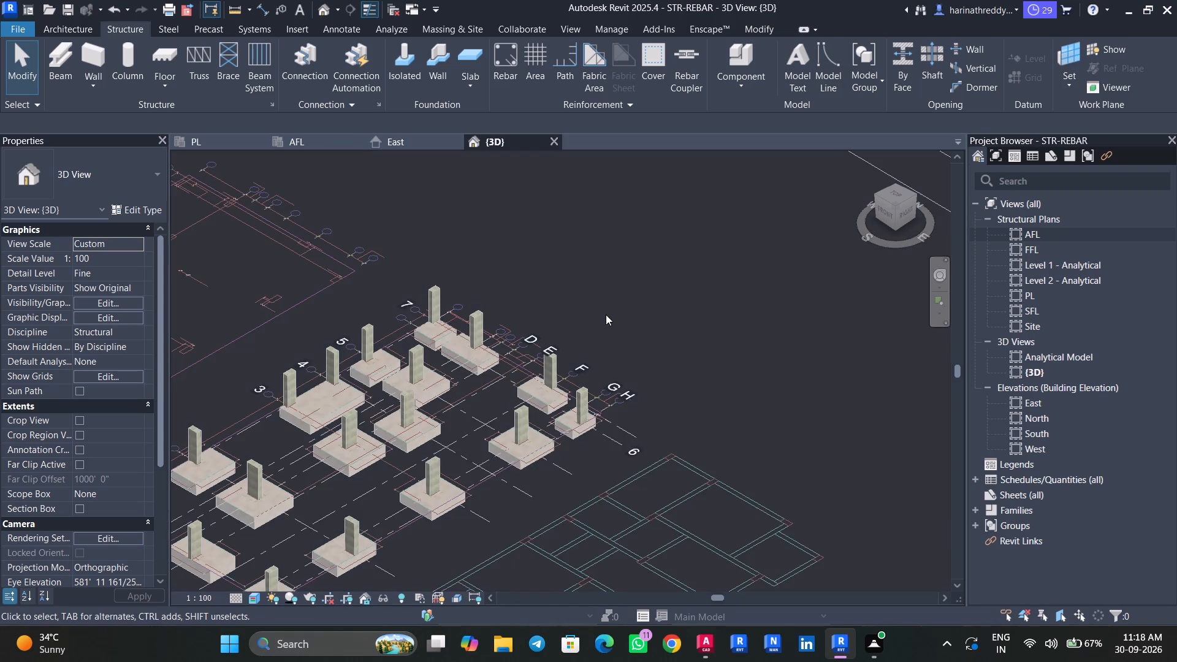
pyautogui.moveTo(661, 332); pyautogui.dragTo(729, 235, button='middle')
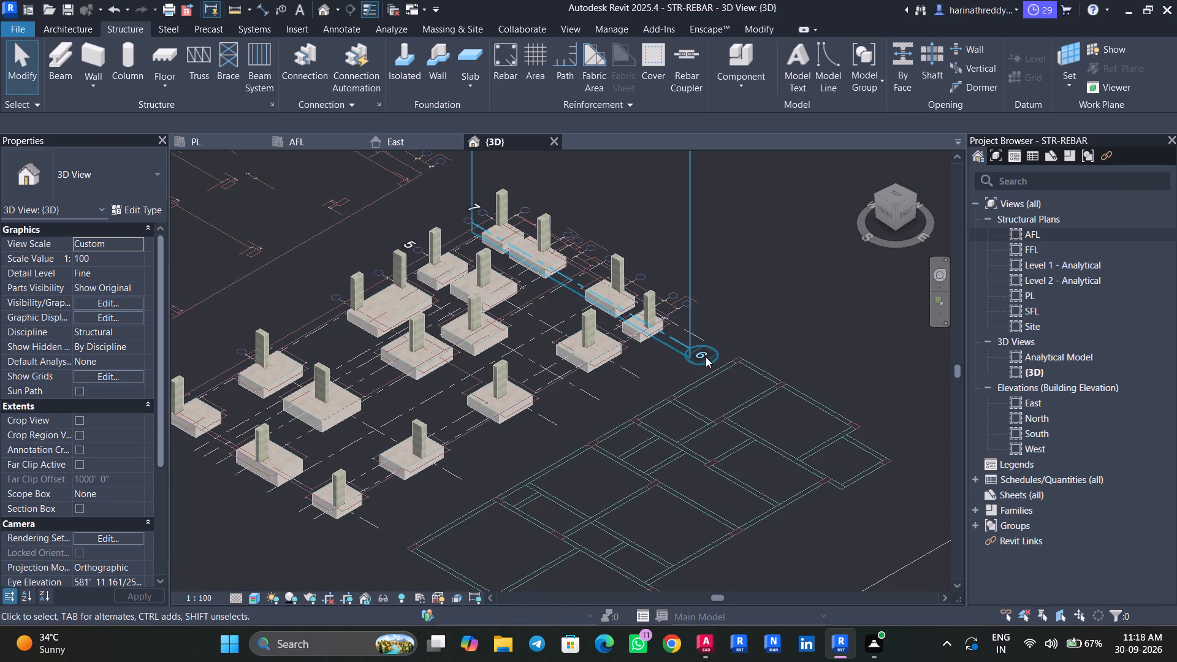
pyautogui.click(703, 358)
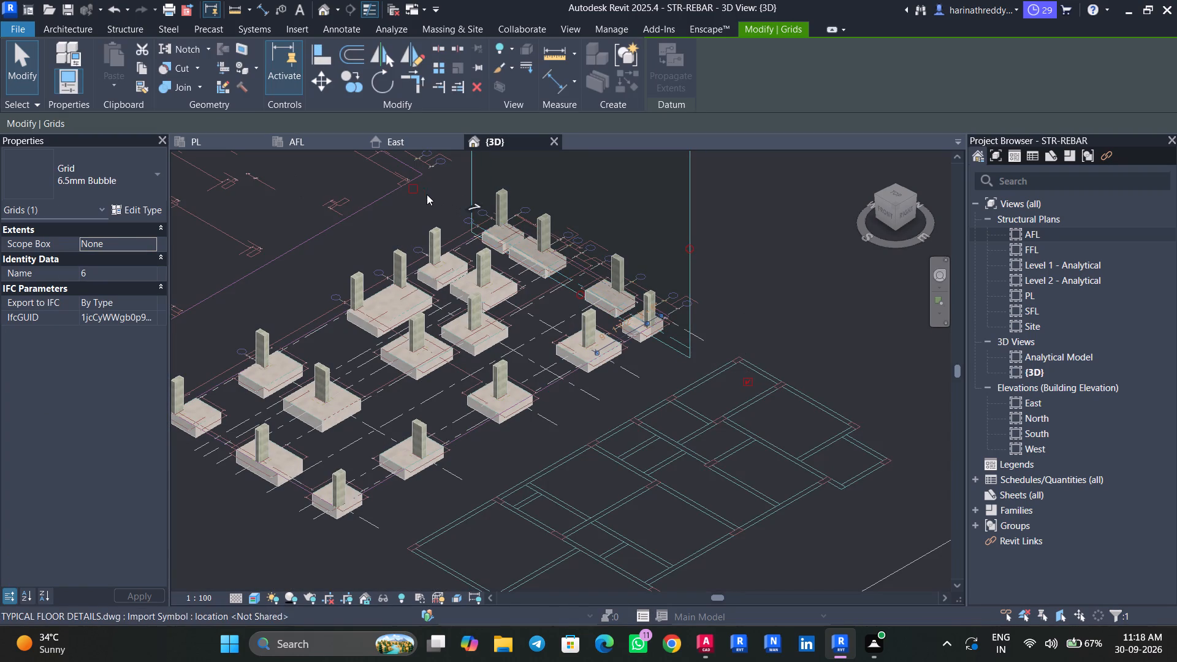
pyautogui.click(417, 186)
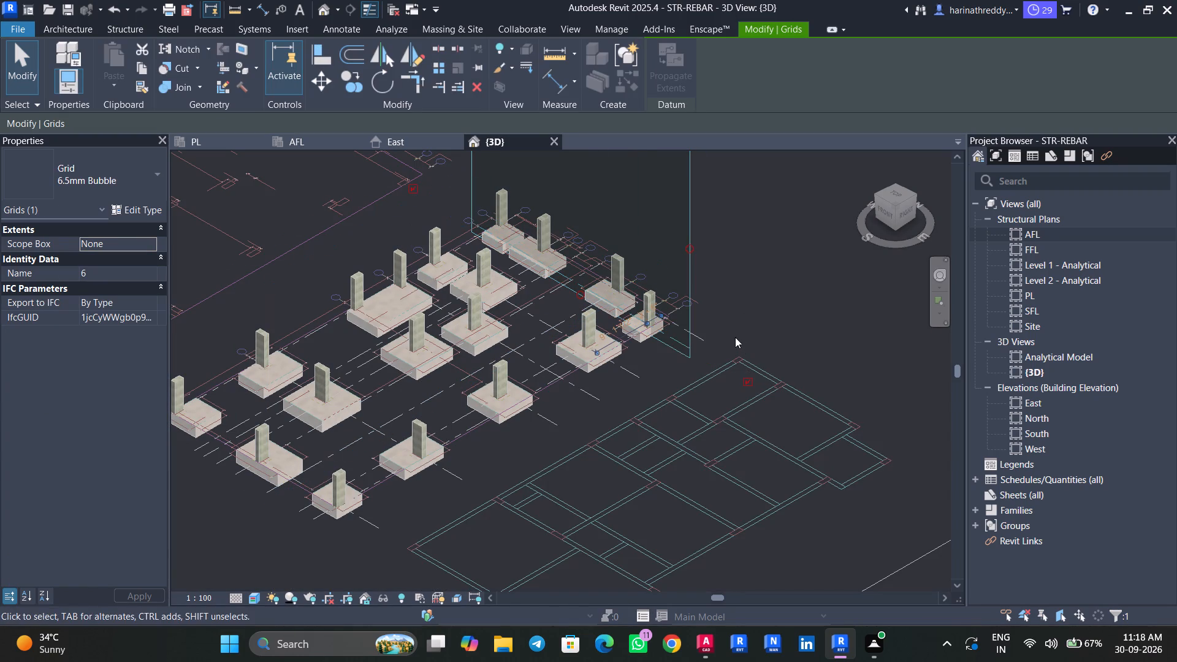
pyautogui.press('Escape')
pyautogui.press('Escape')
pyautogui.click(701, 358)
pyautogui.click(747, 381)
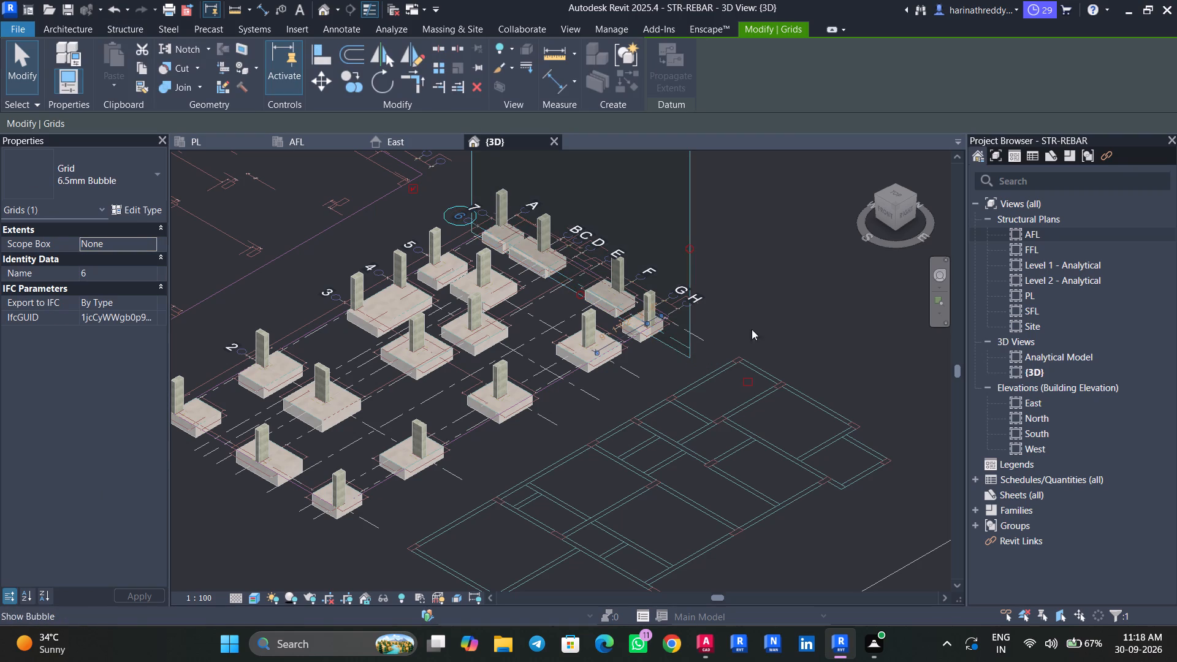
pyautogui.press('Escape')
pyautogui.press('Escape')
pyautogui.press('Escape')
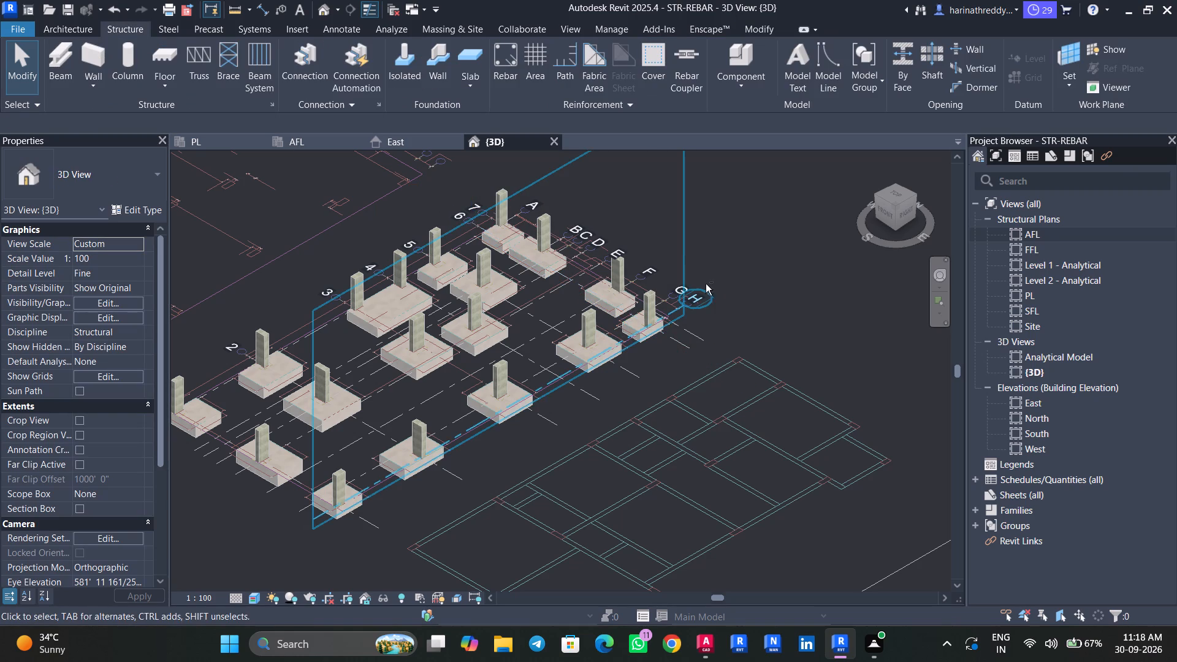
# Inspect the placed columns and their footings in 3D from a different angle, including those along grids 1 and 2.
pyautogui.keyDown('shift'); pyautogui.moveTo(706, 284); pyautogui.dragTo(714, 310, button='middle'); pyautogui.keyUp('shift')
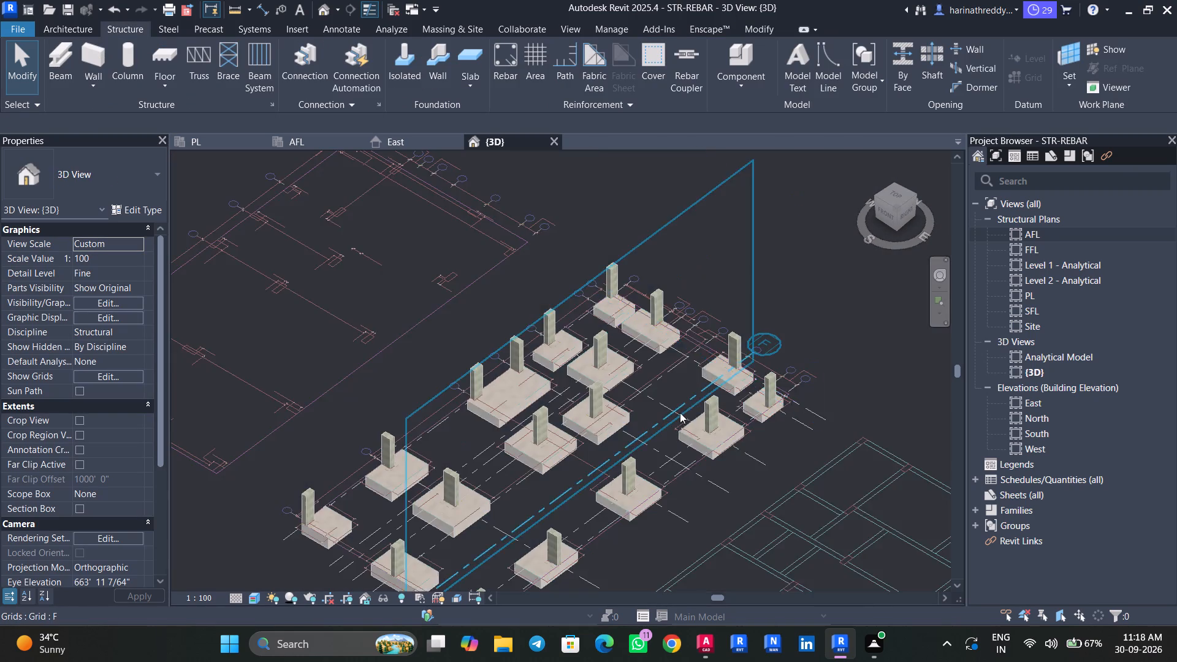
pyautogui.scroll(-9, 677, 415)
pyautogui.keyDown('shift'); pyautogui.moveTo(459, 530); pyautogui.dragTo(494, 509, button='middle'); pyautogui.keyUp('shift')
pyautogui.scroll(-1, 735, 331)
pyautogui.scroll(4, 735, 330)
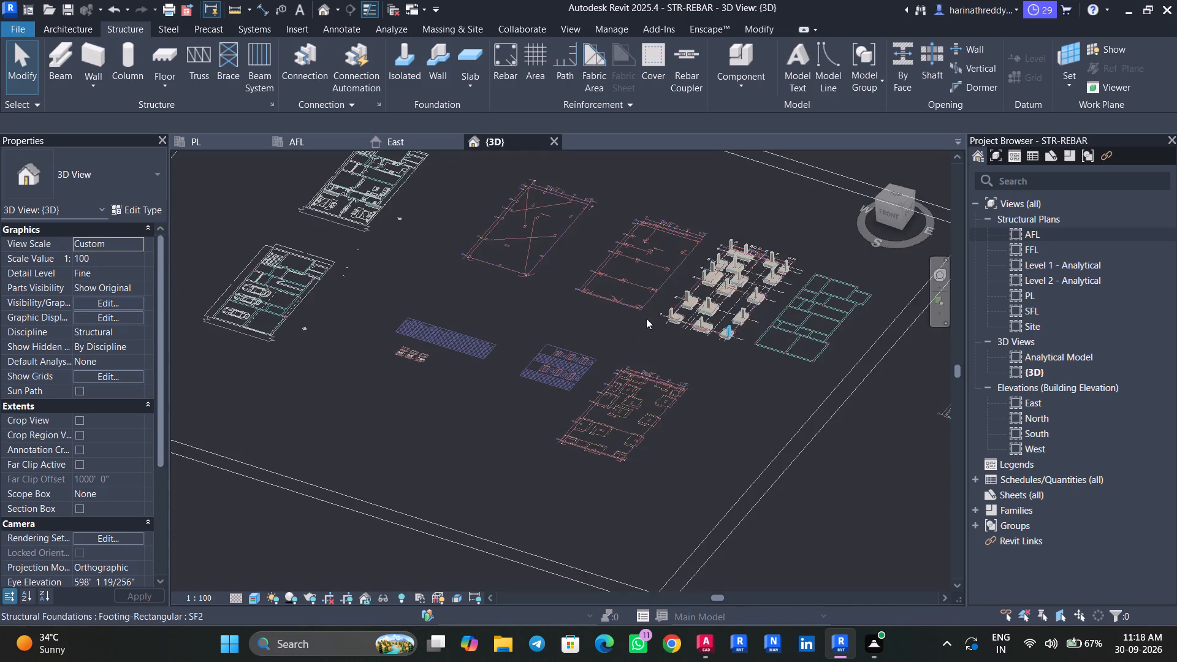
pyautogui.scroll(7, 646, 318)
pyautogui.moveTo(619, 335); pyautogui.dragTo(491, 485, button='middle')
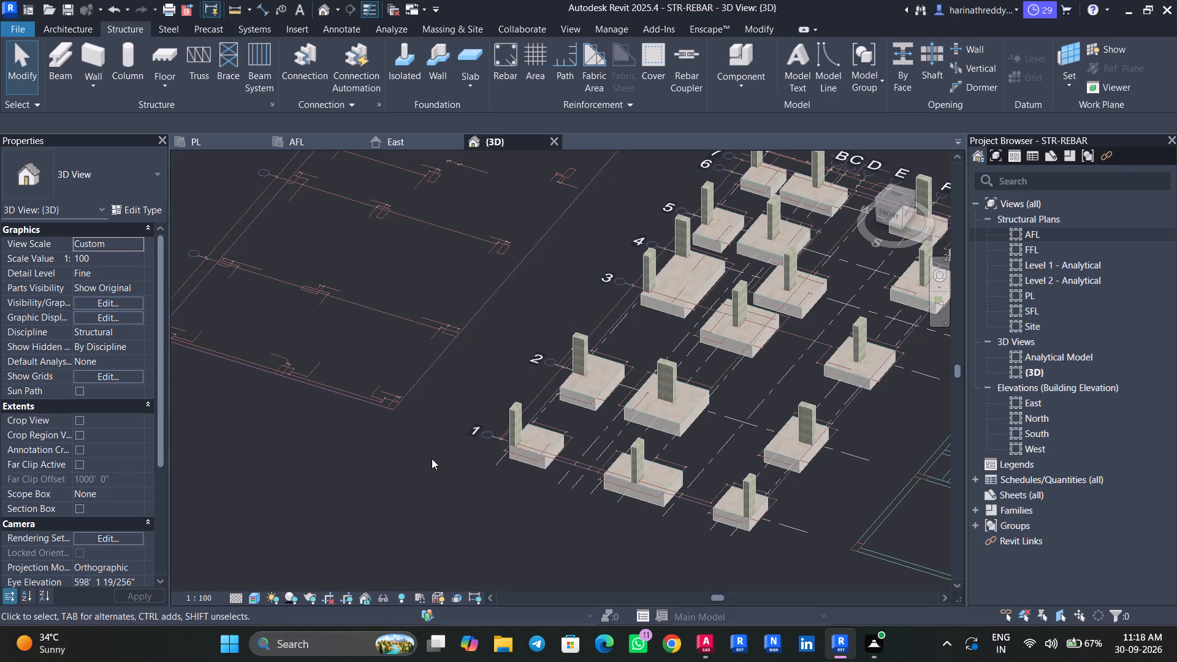
# Save the STR-REBAR project.
pyautogui.hotkey('ctrl', 's')
pyautogui.moveTo(462, 484); pyautogui.dragTo(387, 476, button='middle')
pyautogui.press('Escape')
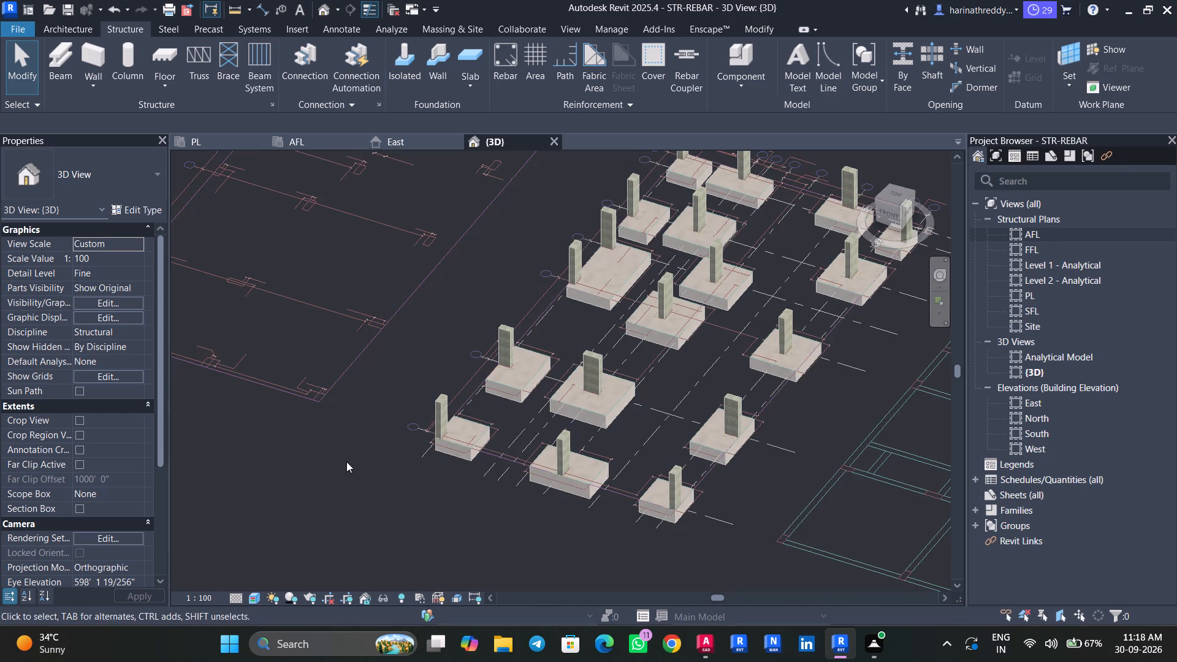
pyautogui.press('Escape')
pyautogui.press('Escape')
pyautogui.press('Escape')
pyautogui.press('Escape')
pyautogui.press('Escape')
pyautogui.press('Escape')
# In the AFL plan, examine the column sizes and offsets noted on the column layout drawing along grids 7 and 6.
pyautogui.click(306, 145)
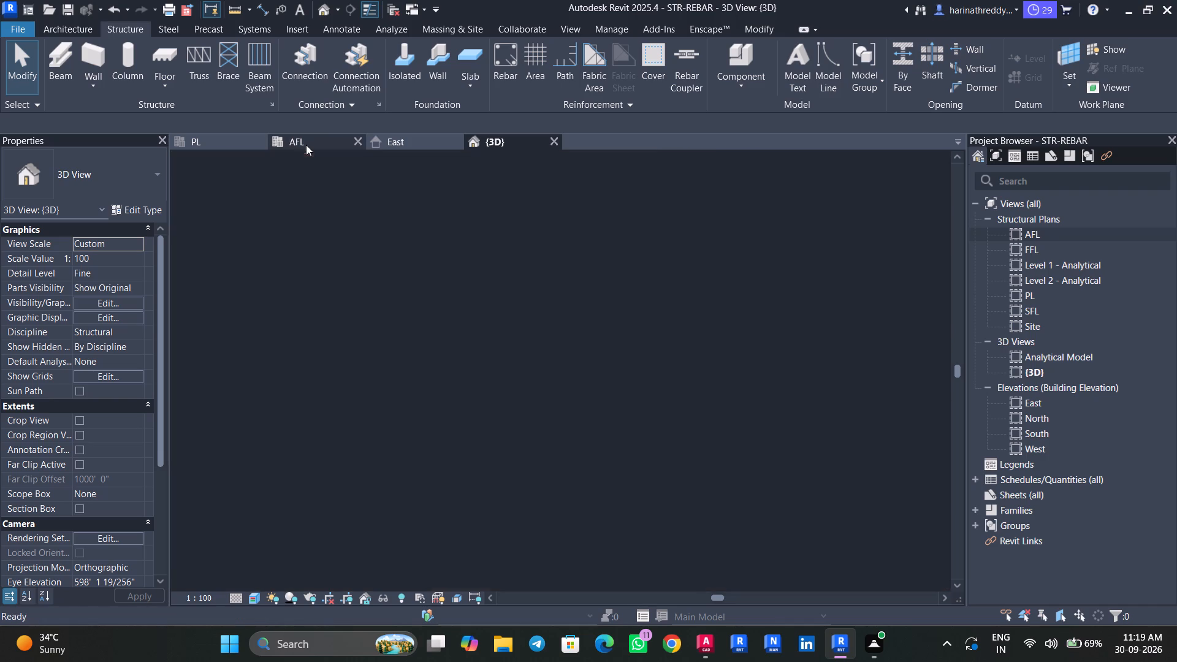
pyautogui.scroll(-4, 400, 418)
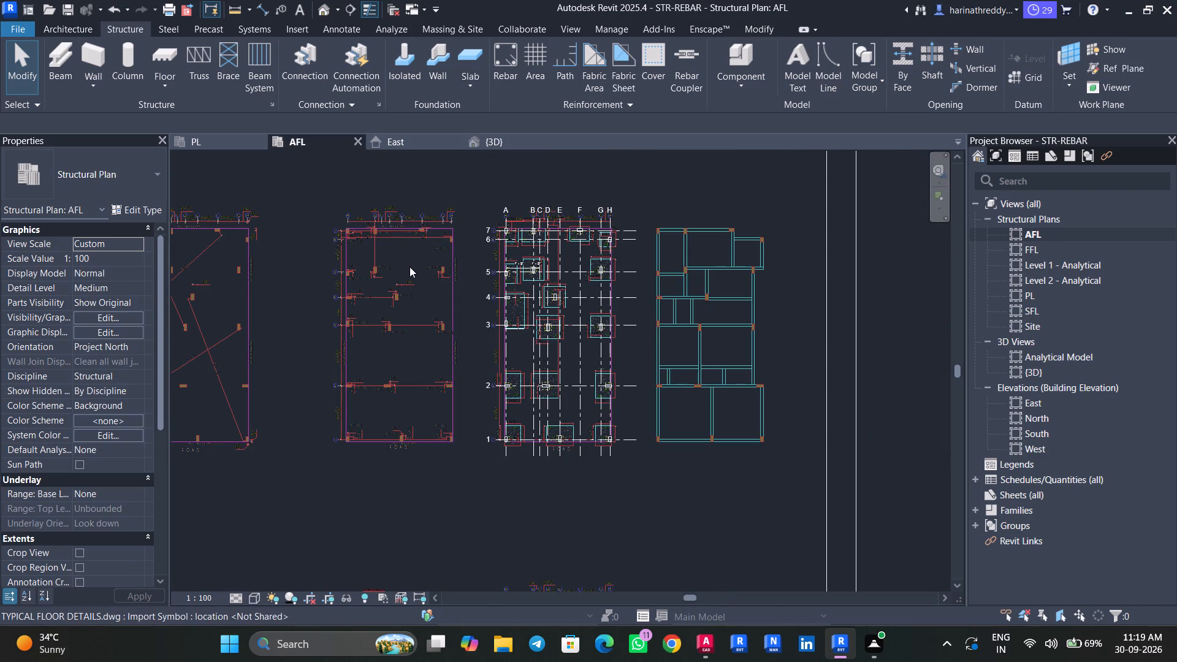
pyautogui.scroll(5, 346, 229)
pyautogui.scroll(-1, 349, 223)
pyautogui.scroll(2, 349, 223)
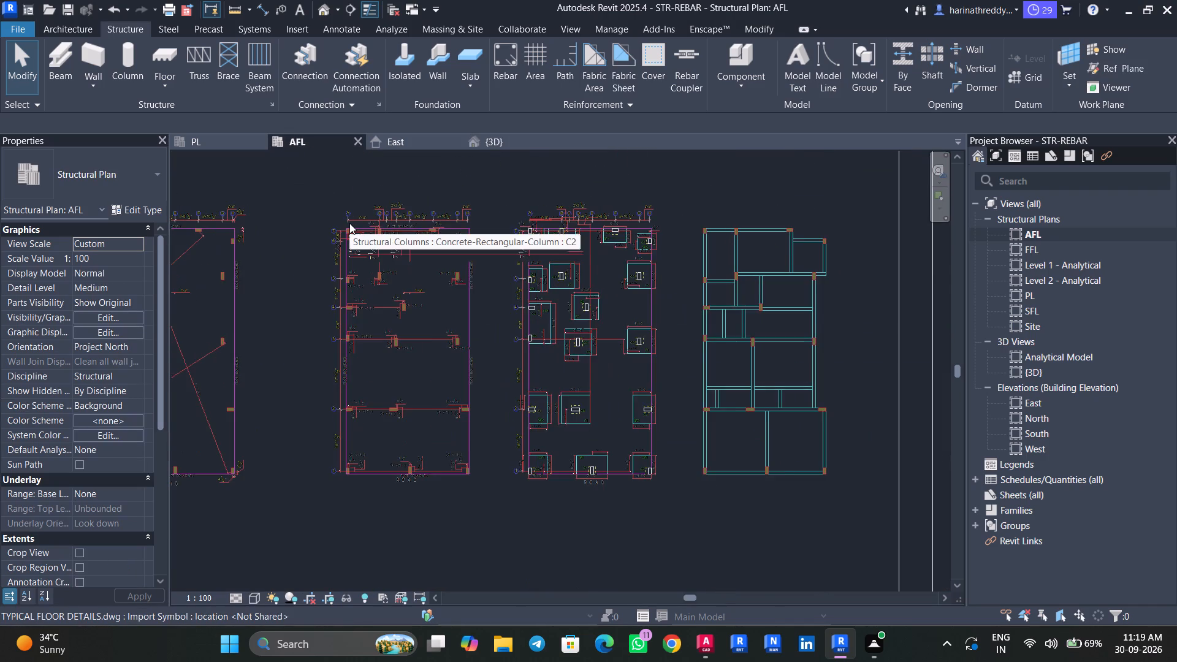
pyautogui.press('Escape')
pyautogui.press('Escape')
pyautogui.press('Escape')
pyautogui.press('Escape')
pyautogui.press('Escape')
pyautogui.press('Escape')
pyautogui.press('Escape')
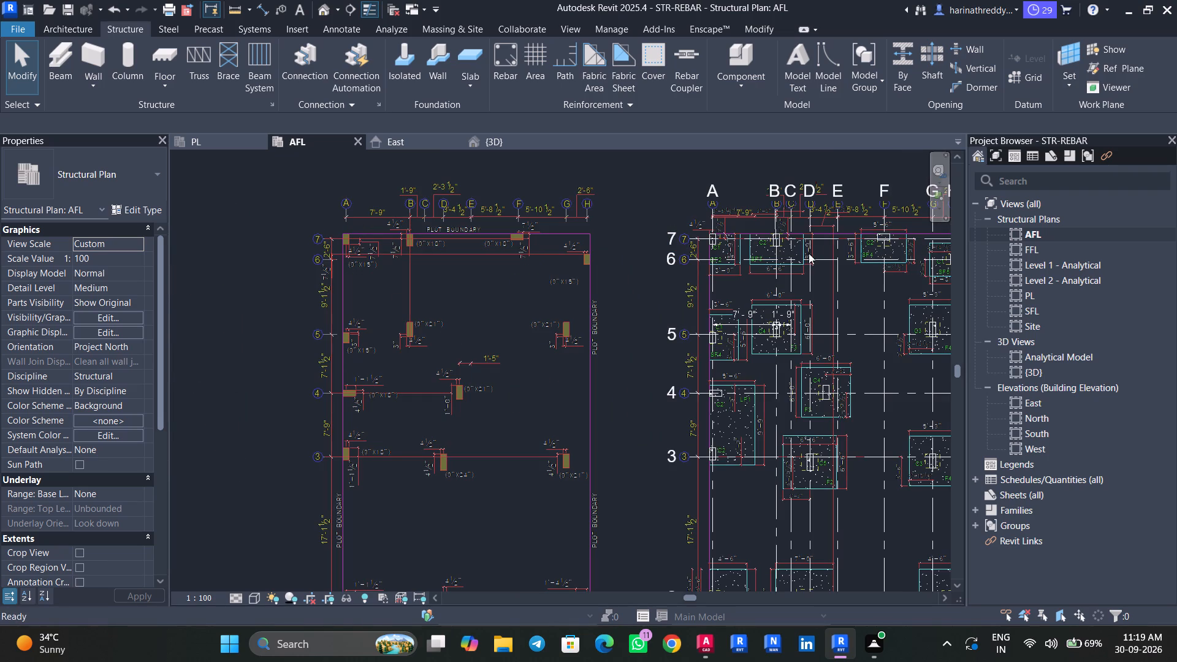
pyautogui.press('Escape')
pyautogui.press('Escape')
pyautogui.moveTo(636, 313); pyautogui.dragTo(603, 311, button='middle')
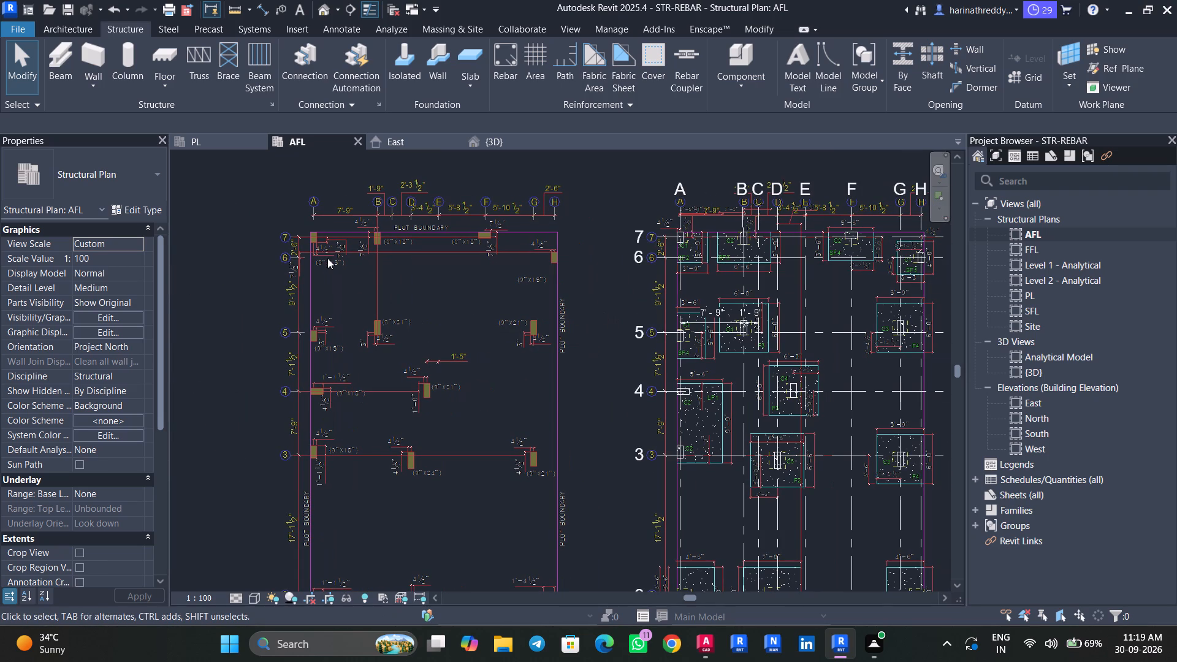
pyautogui.scroll(11, 317, 237)
pyautogui.scroll(-1, 317, 237)
pyautogui.scroll(2, 317, 237)
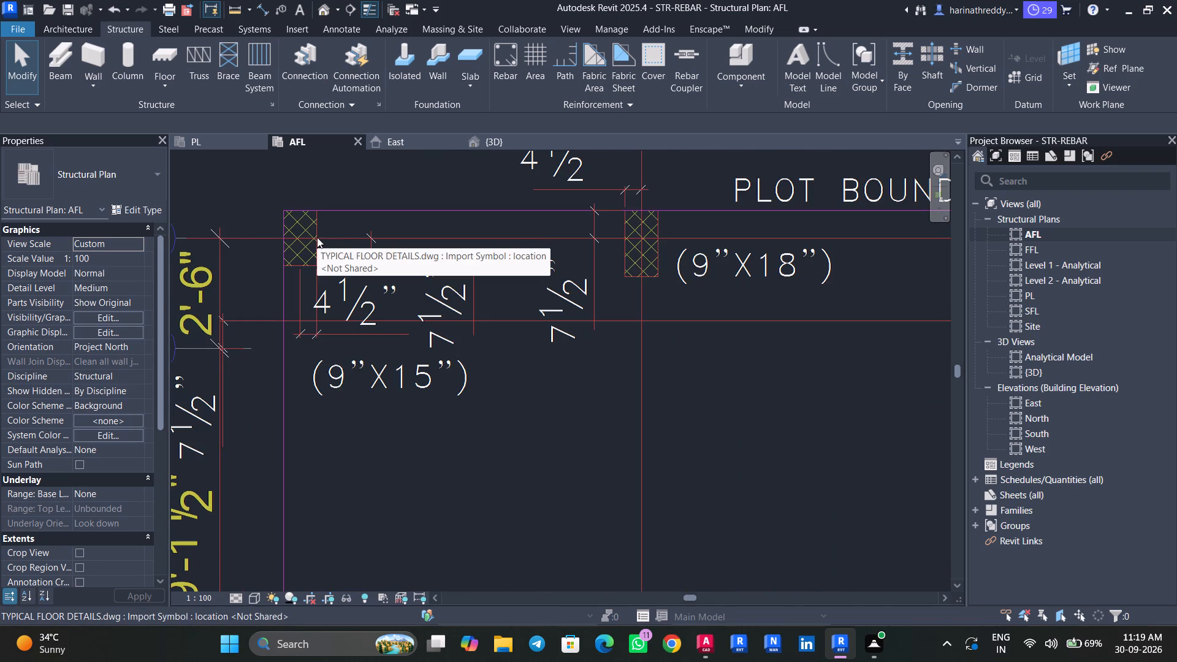
pyautogui.moveTo(317, 237); pyautogui.dragTo(386, 267, button='middle')
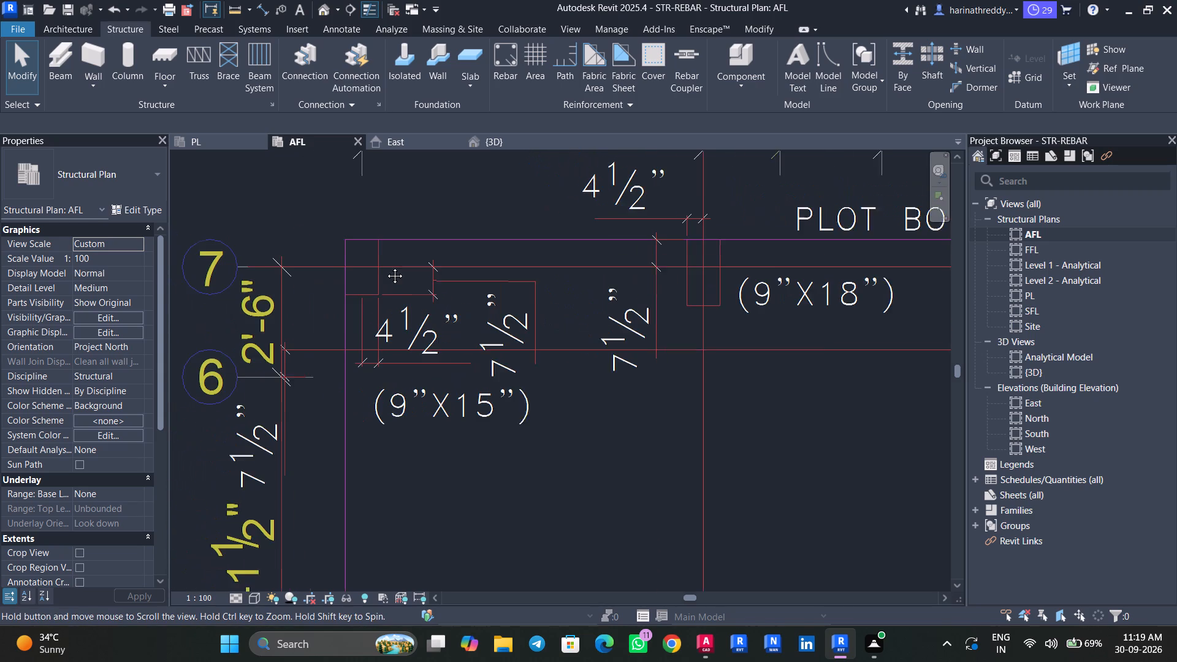
pyautogui.moveTo(386, 267); pyautogui.dragTo(388, 267, button='middle')
pyautogui.moveTo(388, 268); pyautogui.dragTo(383, 348, button='middle')
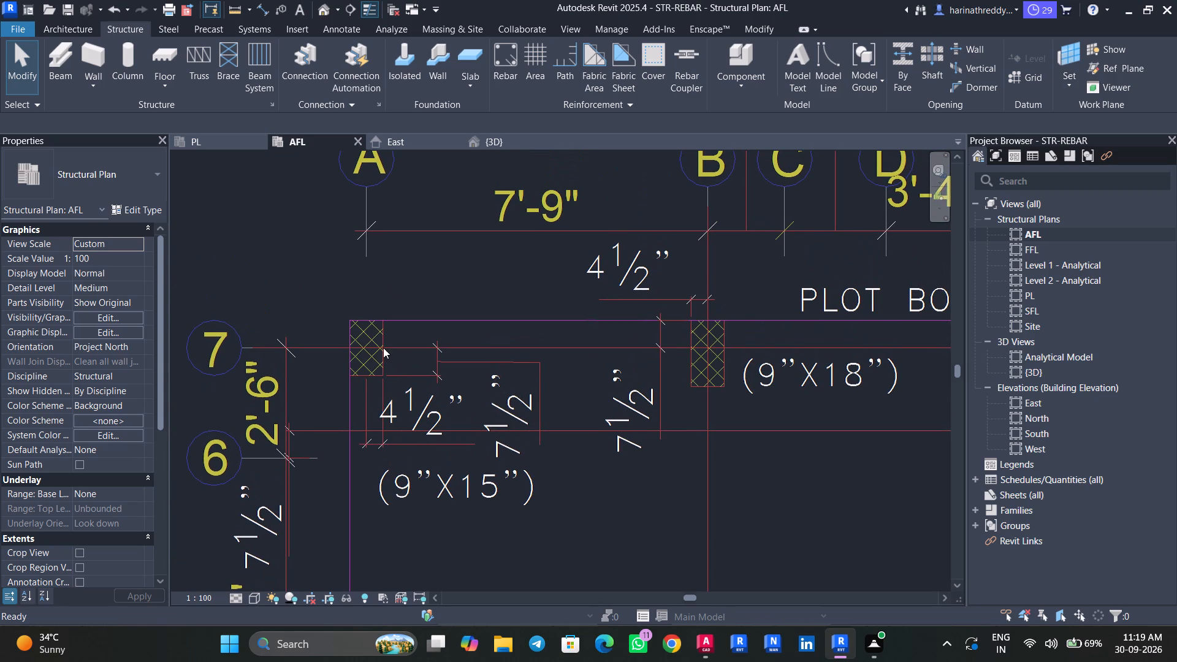
pyautogui.scroll(-8, 383, 348)
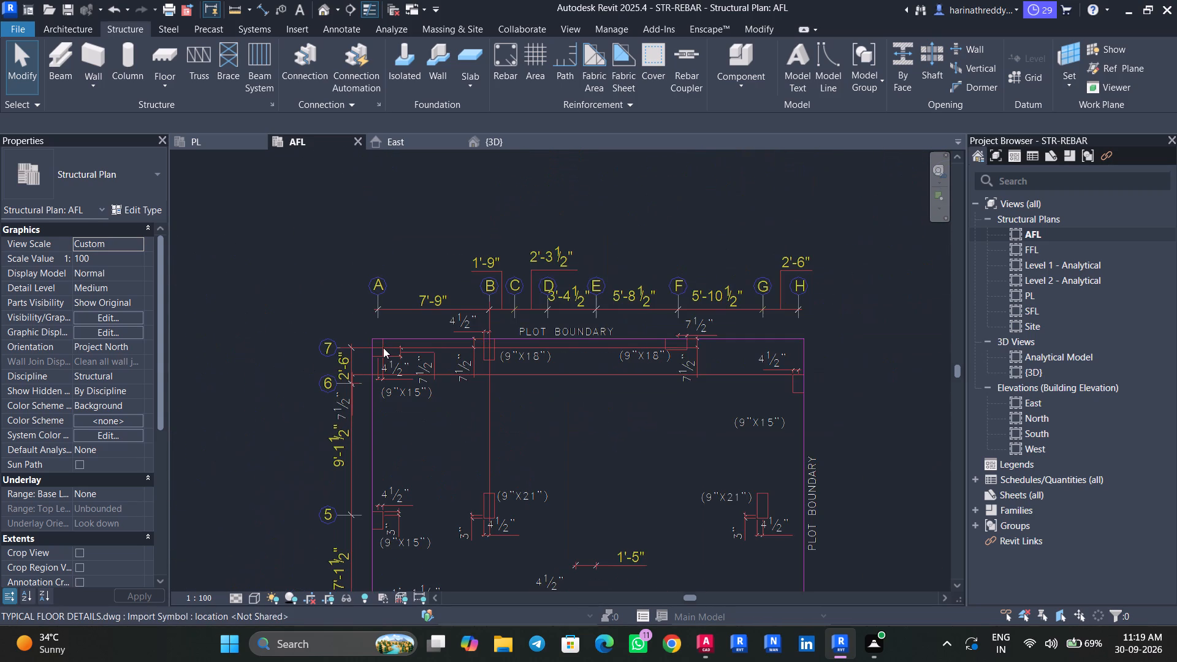
pyautogui.moveTo(509, 398); pyautogui.dragTo(301, 384, button='middle')
pyautogui.moveTo(511, 389); pyautogui.dragTo(351, 354, button='middle')
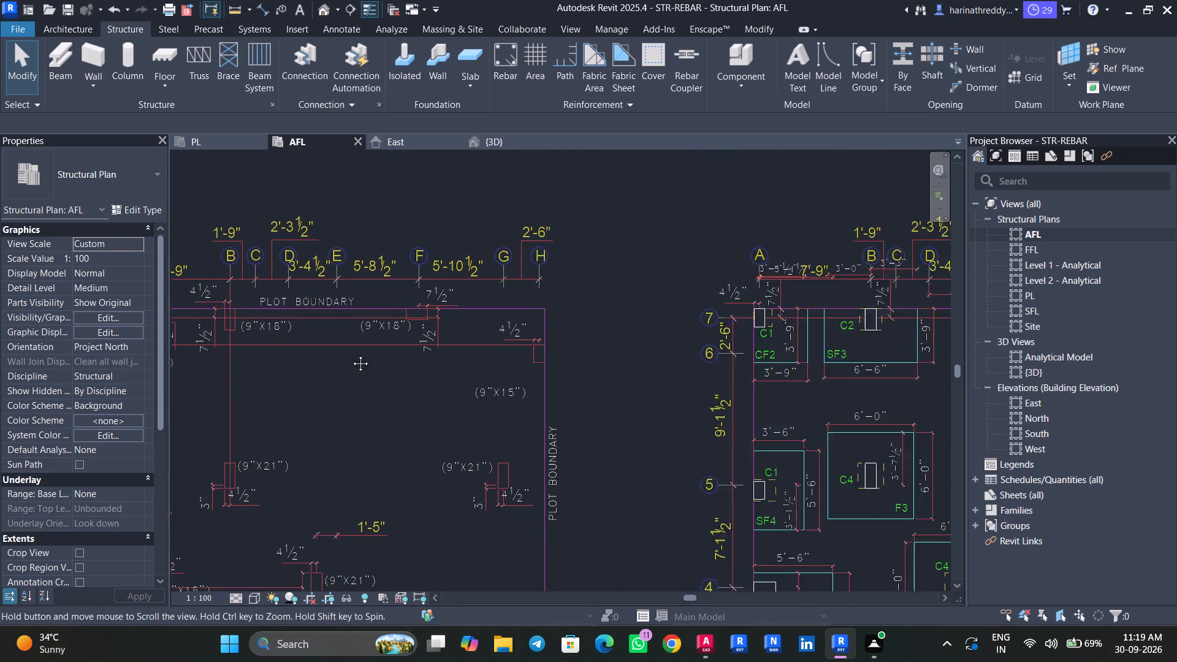
pyautogui.moveTo(351, 354); pyautogui.dragTo(315, 352, button='middle')
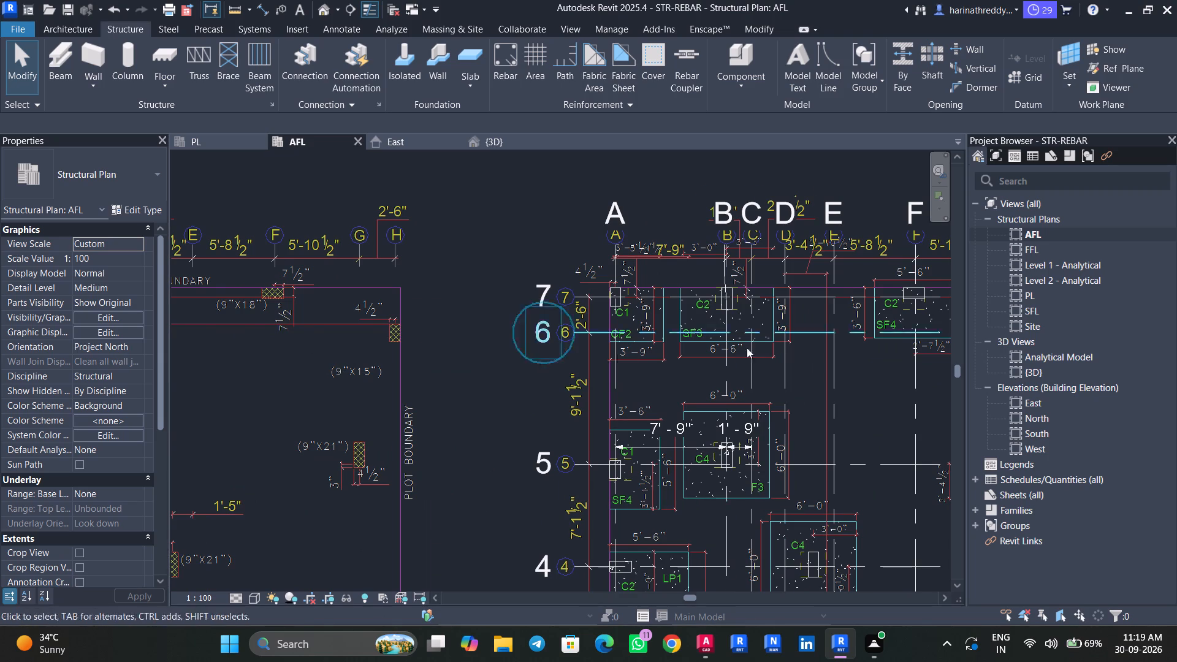
# Inspect the C2 column in the SF4 footing at grids F and 7, including its properties and fit to the drawing outline.
pyautogui.scroll(1, 921, 287)
pyautogui.scroll(-1, 921, 287)
pyautogui.scroll(1, 921, 287)
pyautogui.scroll(-1, 921, 287)
pyautogui.scroll(3, 921, 287)
pyautogui.scroll(-1, 918, 292)
pyautogui.scroll(1, 918, 292)
pyautogui.scroll(-1, 918, 292)
pyautogui.scroll(9, 918, 292)
pyautogui.click(918, 292)
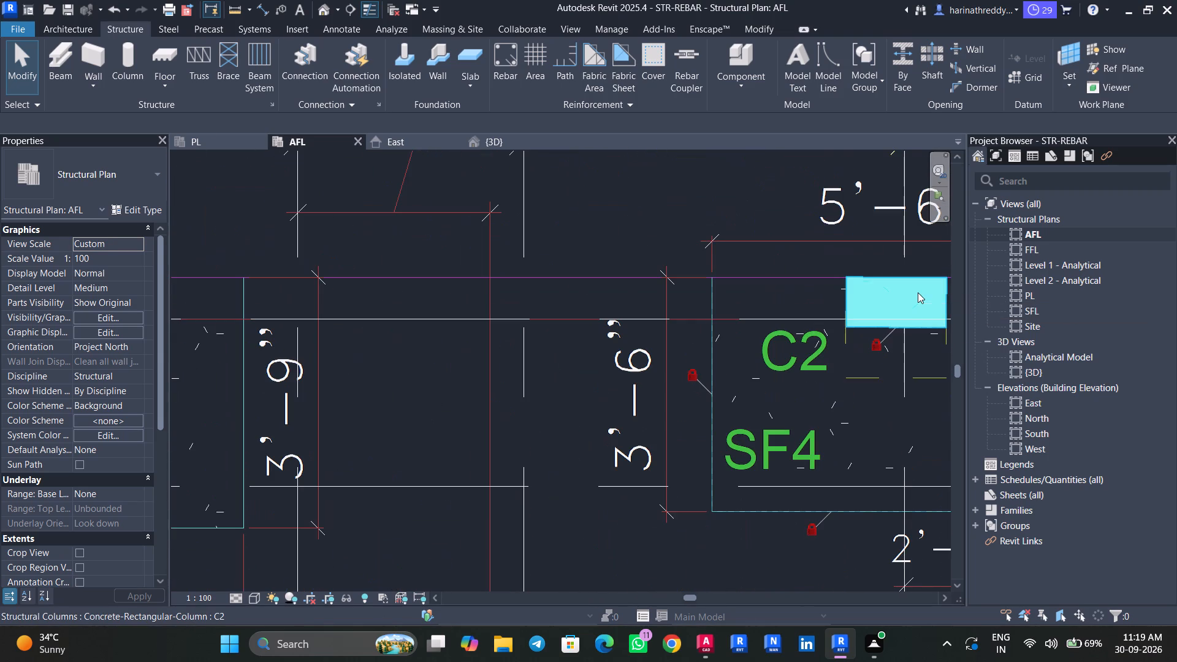
pyautogui.scroll(6, 918, 292)
pyautogui.moveTo(915, 294); pyautogui.dragTo(731, 350, button='middle')
pyautogui.press('Escape')
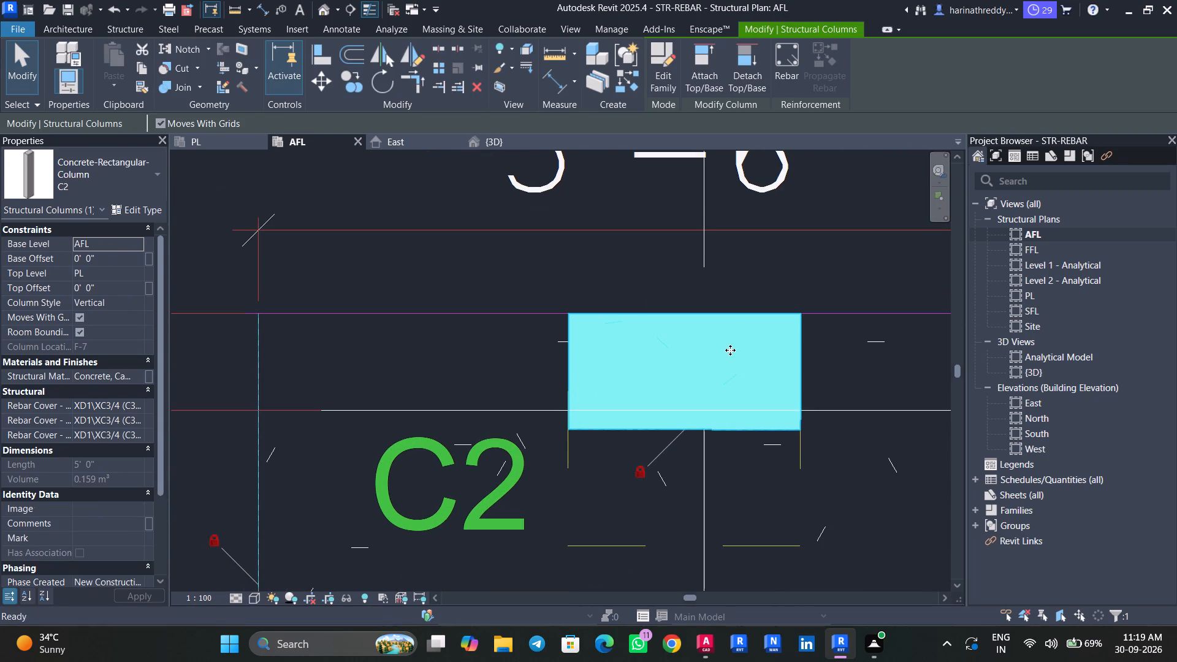
pyautogui.press('Escape')
pyautogui.press('Escape')
pyautogui.click(730, 350)
pyautogui.press('Escape')
pyautogui.scroll(-2, 730, 350)
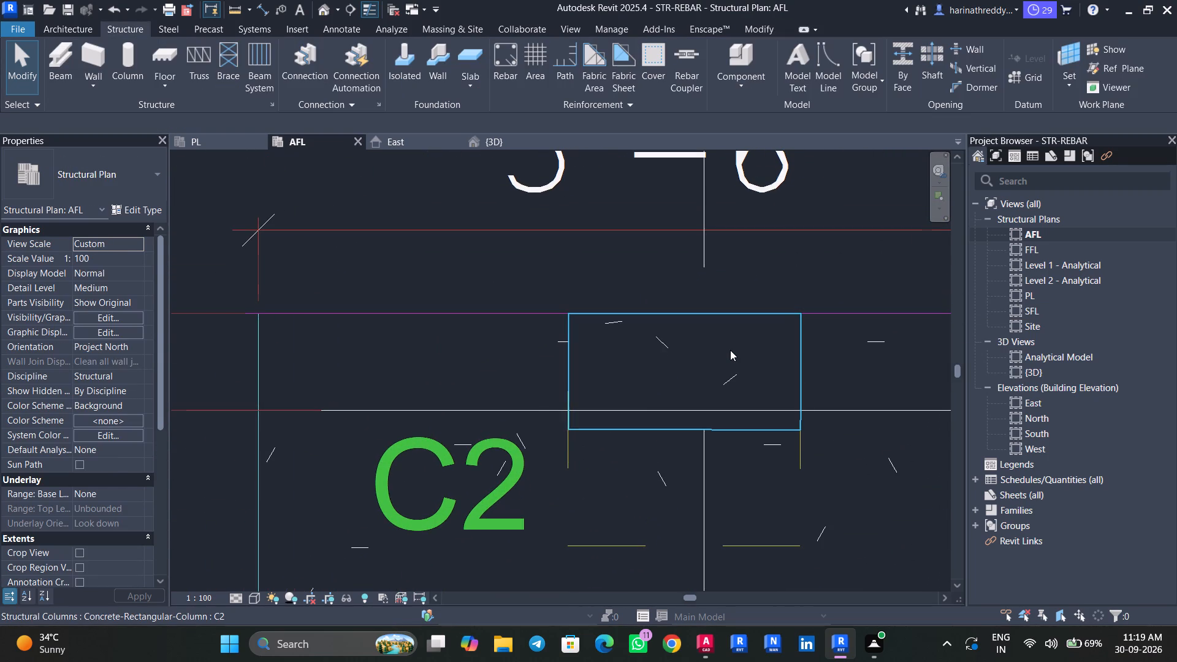
pyautogui.scroll(-19, 730, 350)
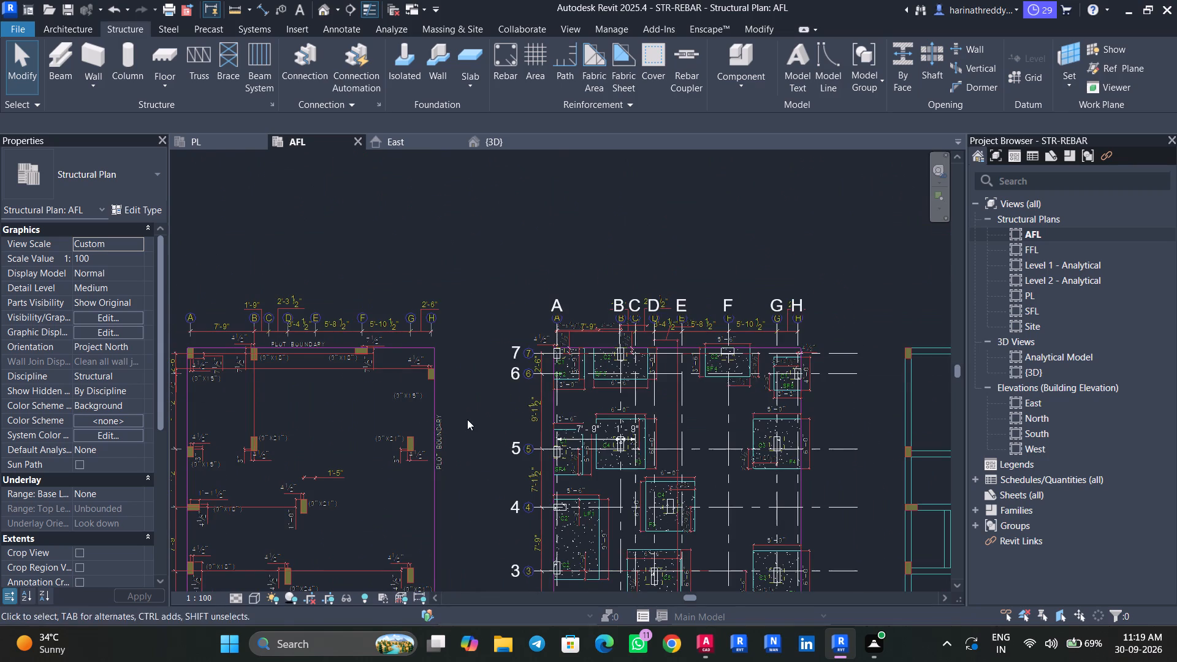
# Examine the column layout drawing beside the modelled footings from grid 7 down to grid 1.
pyautogui.moveTo(467, 419); pyautogui.dragTo(519, 373, button='middle')
pyautogui.moveTo(518, 373); pyautogui.dragTo(574, 262, button='middle')
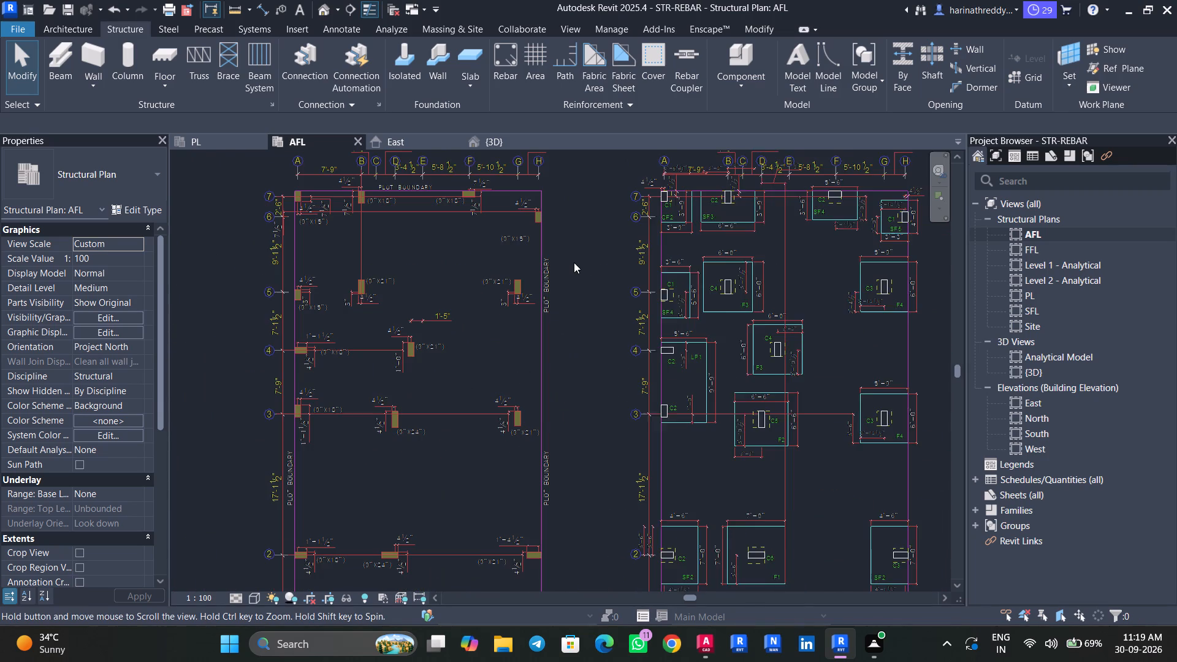
pyautogui.moveTo(516, 425); pyautogui.dragTo(554, 357, button='middle')
pyautogui.scroll(1, 554, 357)
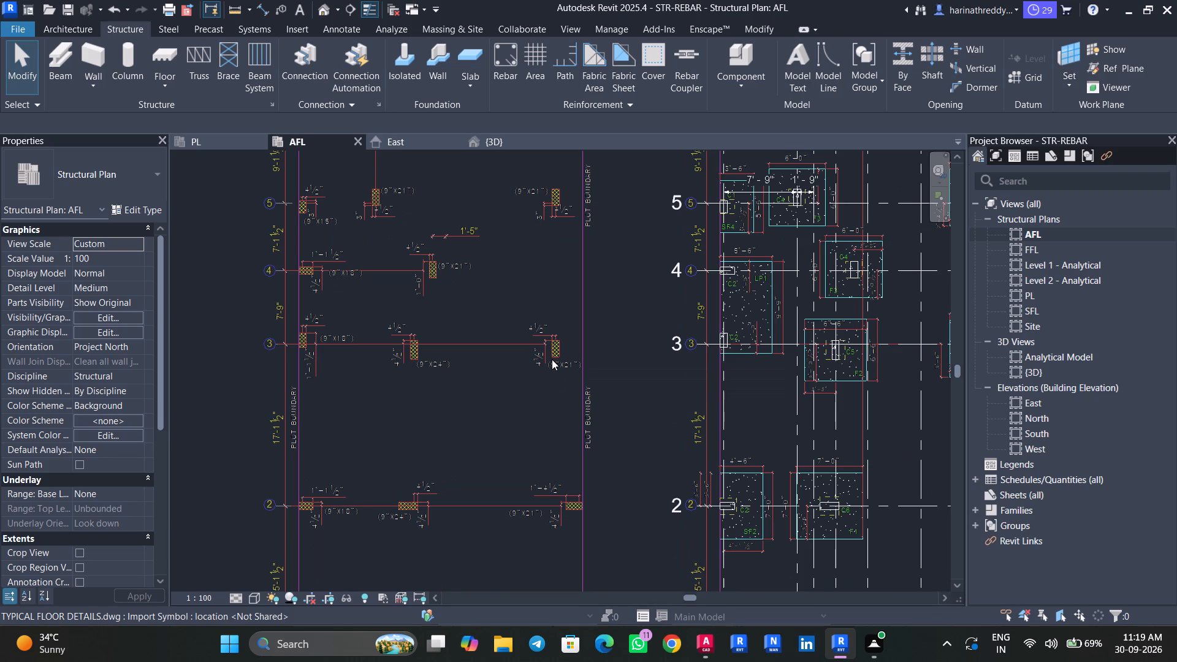
pyautogui.scroll(-3, 551, 359)
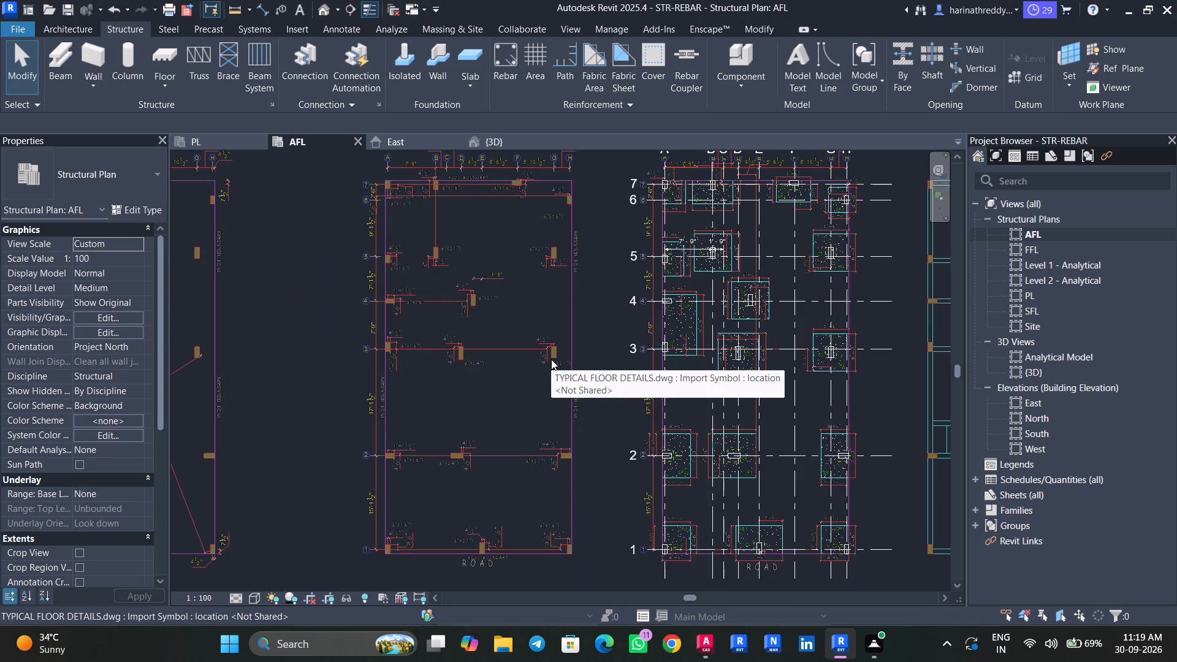
pyautogui.press('Escape')
pyautogui.press('Escape')
pyautogui.press('Escape')
# Align grid A of the drawing's column layout plan with model grid A so that plan overlays the modelled footings.
pyautogui.click(538, 363)
pyautogui.scroll(-7, 538, 363)
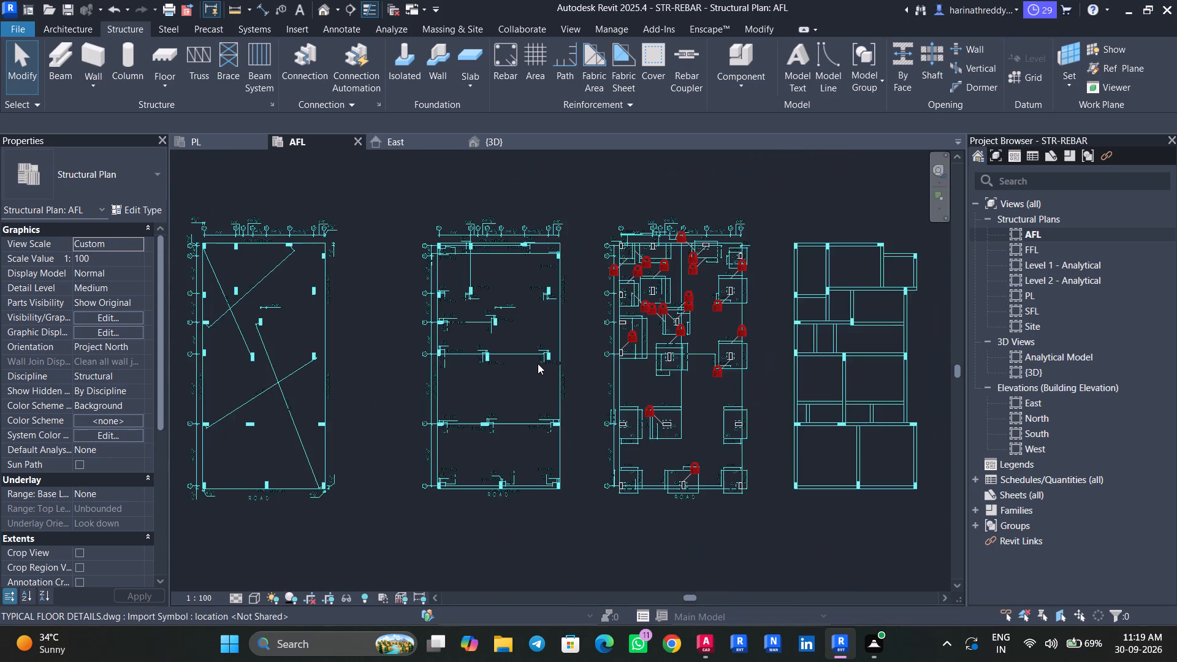
pyautogui.scroll(11, 572, 261)
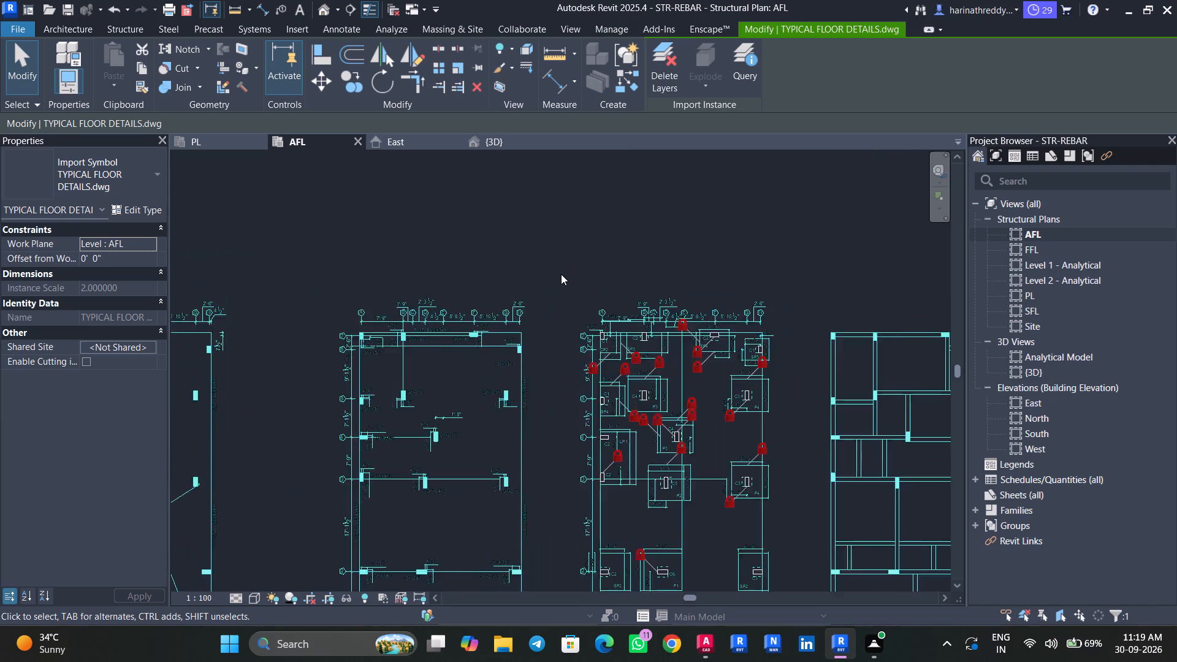
pyautogui.scroll(1, 561, 274)
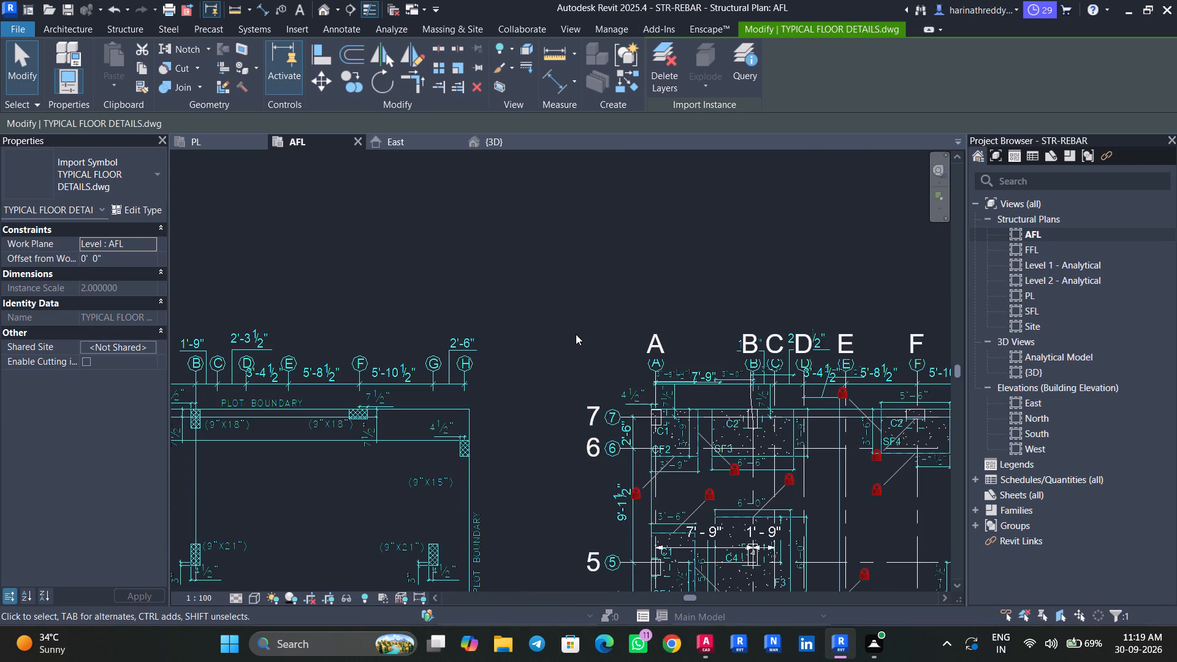
pyautogui.write('AL')
pyautogui.scroll(5, 634, 384)
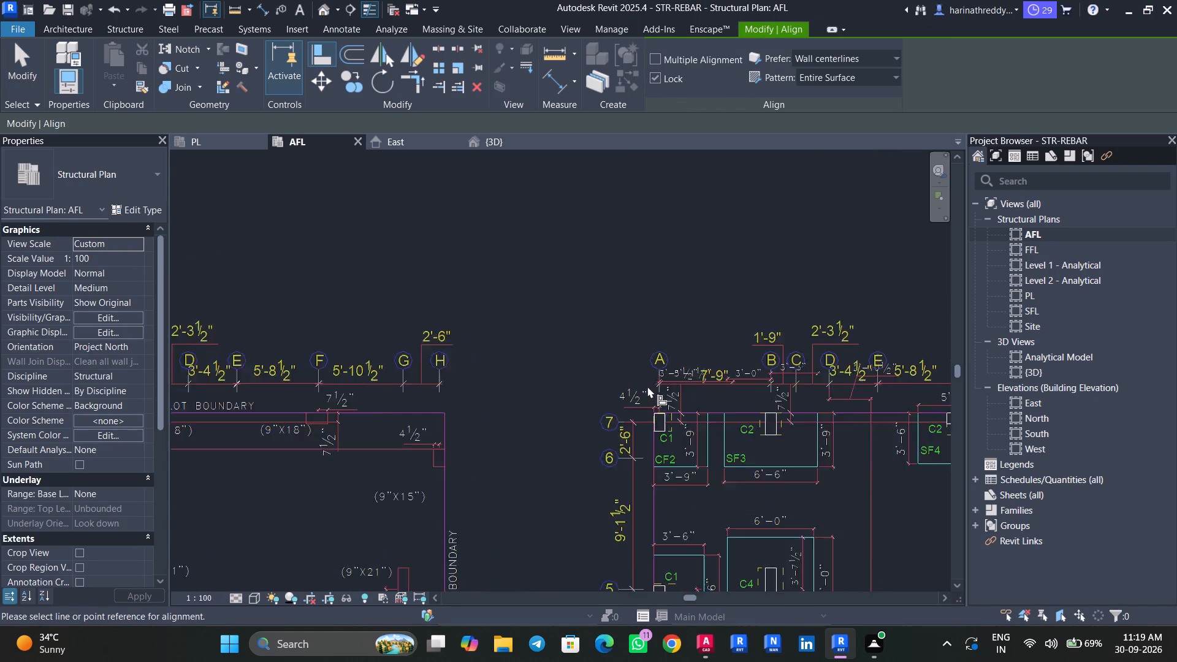
pyautogui.scroll(4, 647, 386)
pyautogui.click(694, 405)
pyautogui.scroll(-7, 512, 365)
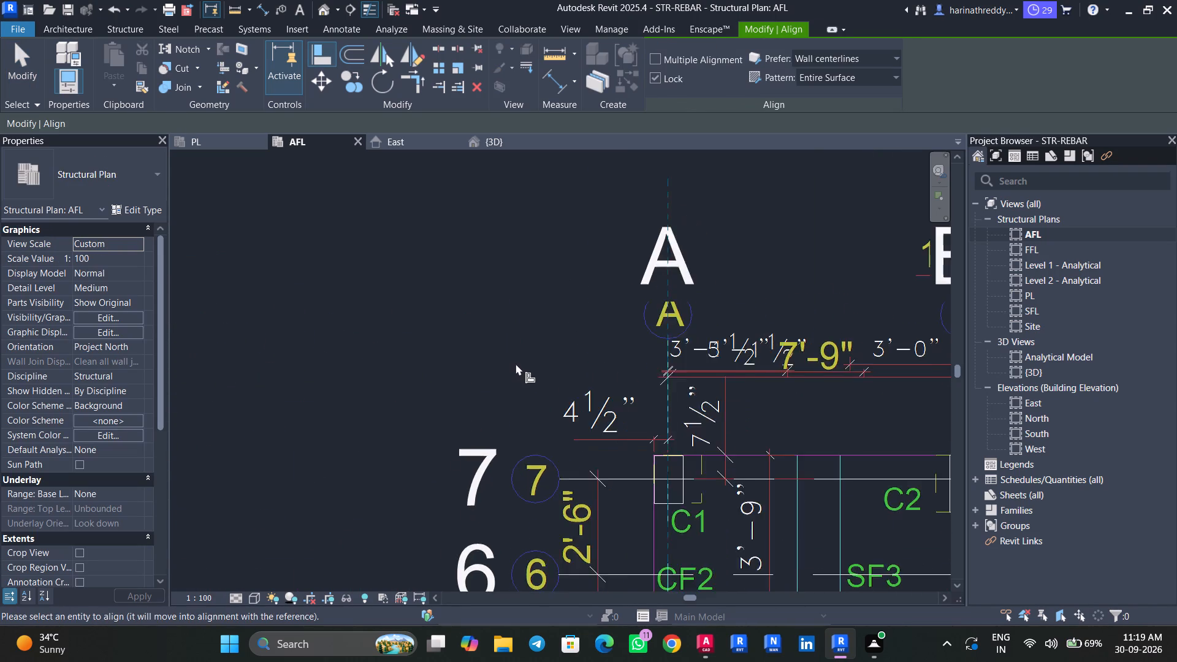
pyautogui.scroll(-2, 516, 363)
pyautogui.moveTo(460, 359); pyautogui.dragTo(753, 302, button='middle')
pyautogui.scroll(3, 300, 316)
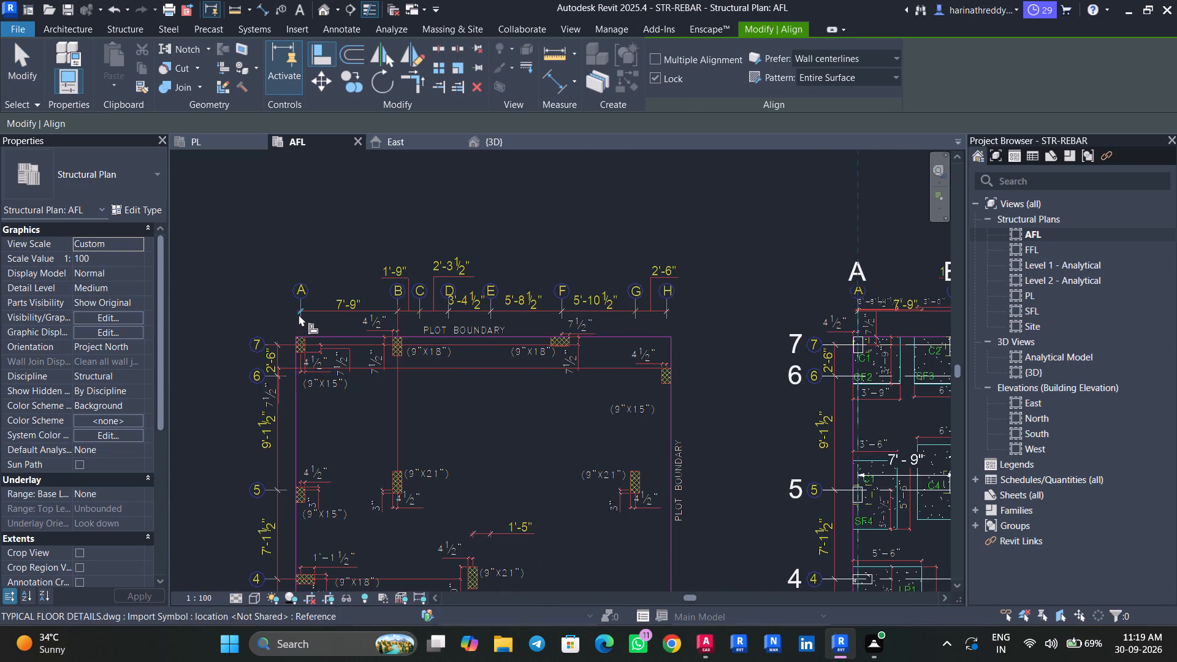
pyautogui.scroll(4, 300, 314)
pyautogui.click(303, 280)
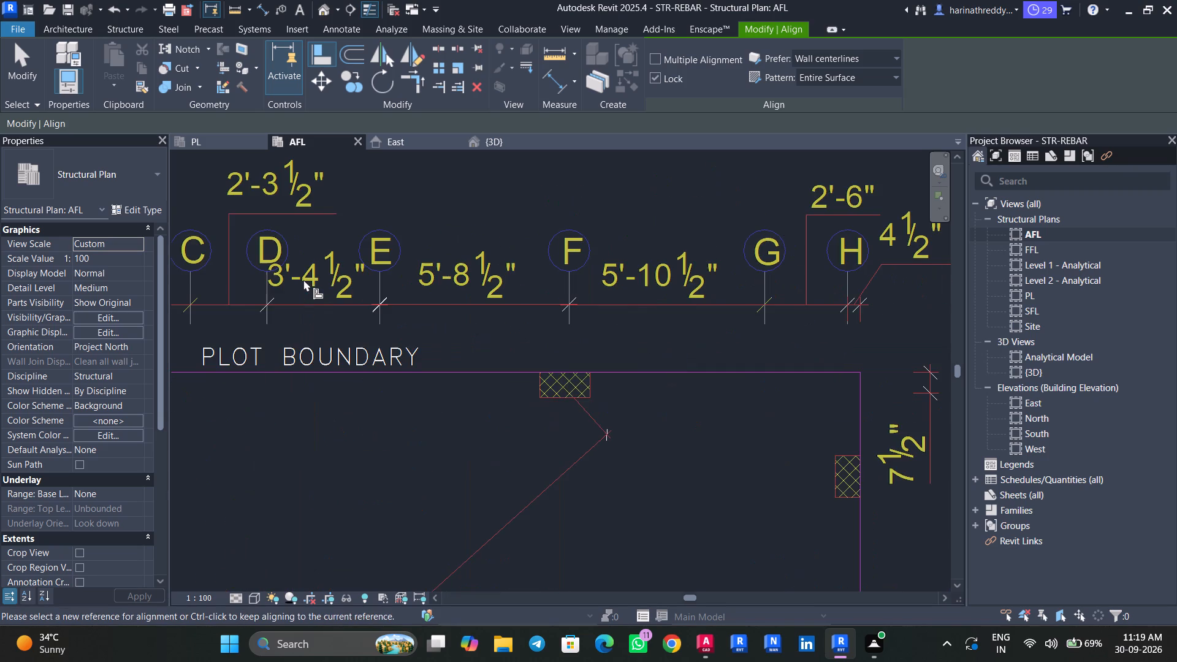
pyautogui.scroll(-11, 346, 319)
pyautogui.press('Escape')
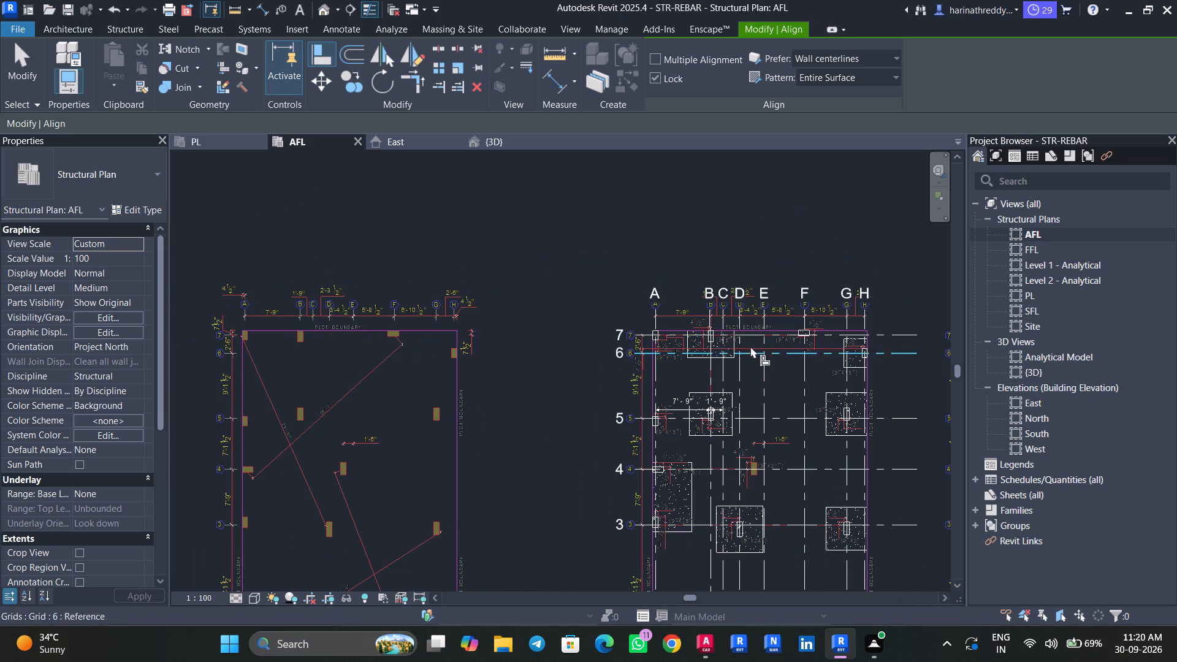
pyautogui.press('Escape')
pyautogui.press('Escape')
pyautogui.scroll(-5, 522, 350)
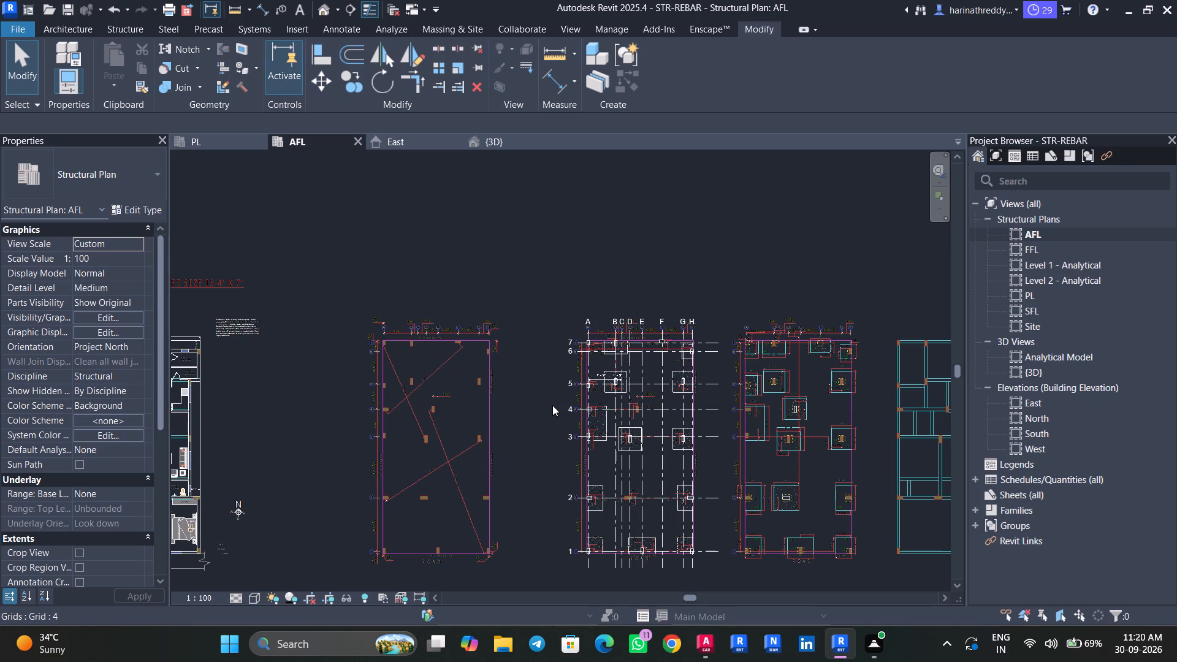
# Inspect grid A and the C2 column at grids B and 7 against the overlaid column layout drawing.
pyautogui.scroll(10, 634, 338)
pyautogui.scroll(5, 562, 353)
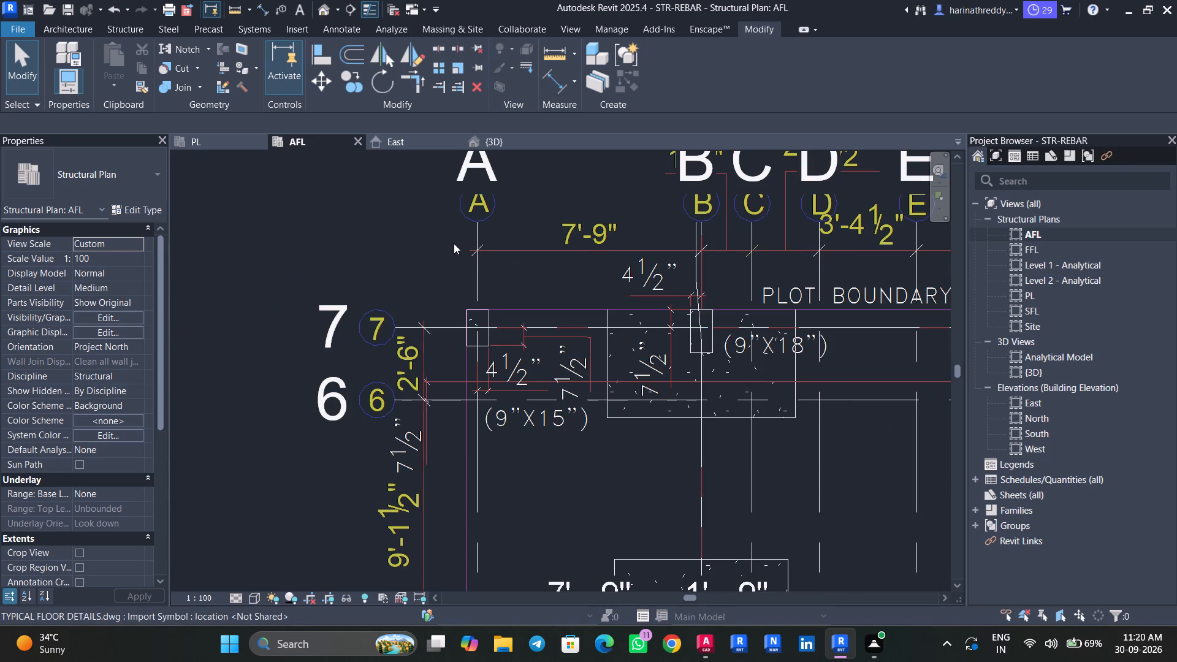
pyautogui.moveTo(454, 243); pyautogui.dragTo(334, 335, button='middle')
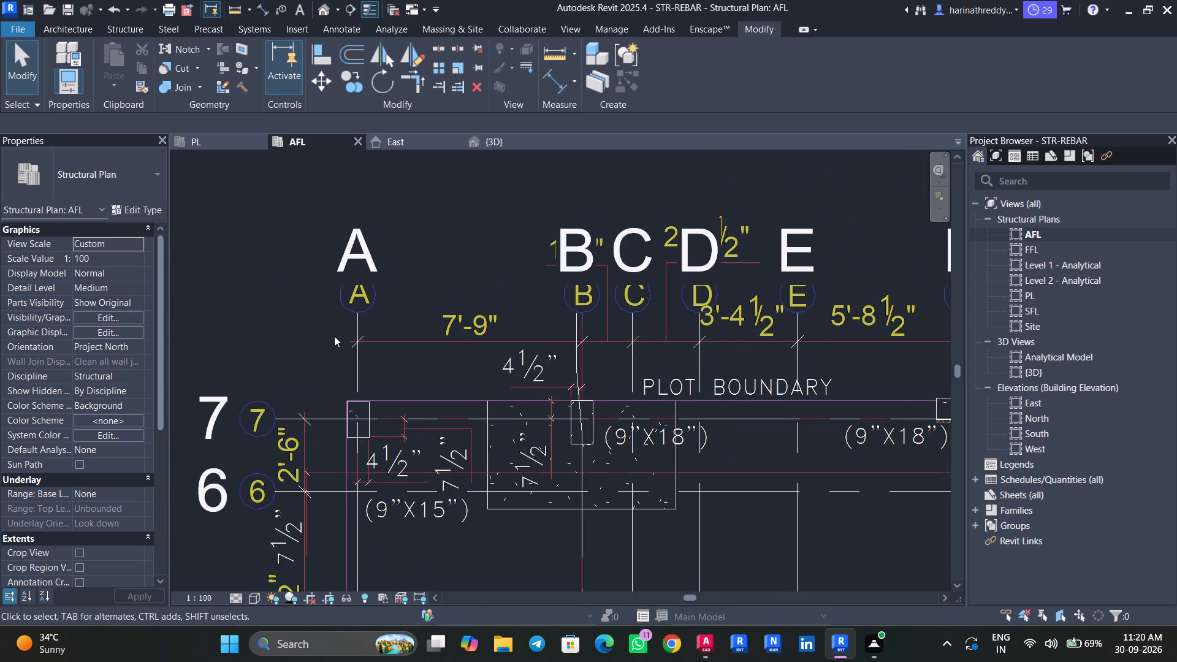
pyautogui.click(357, 337)
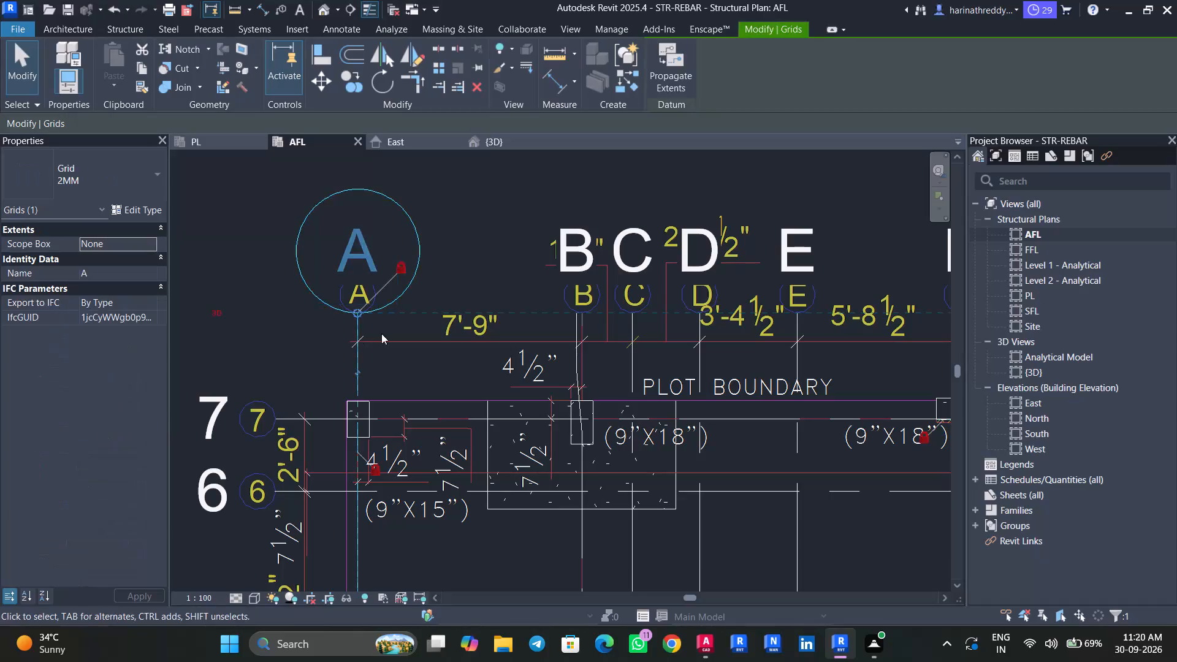
pyautogui.press('Escape')
pyautogui.press('Escape')
pyautogui.moveTo(417, 335); pyautogui.dragTo(414, 290, button='middle')
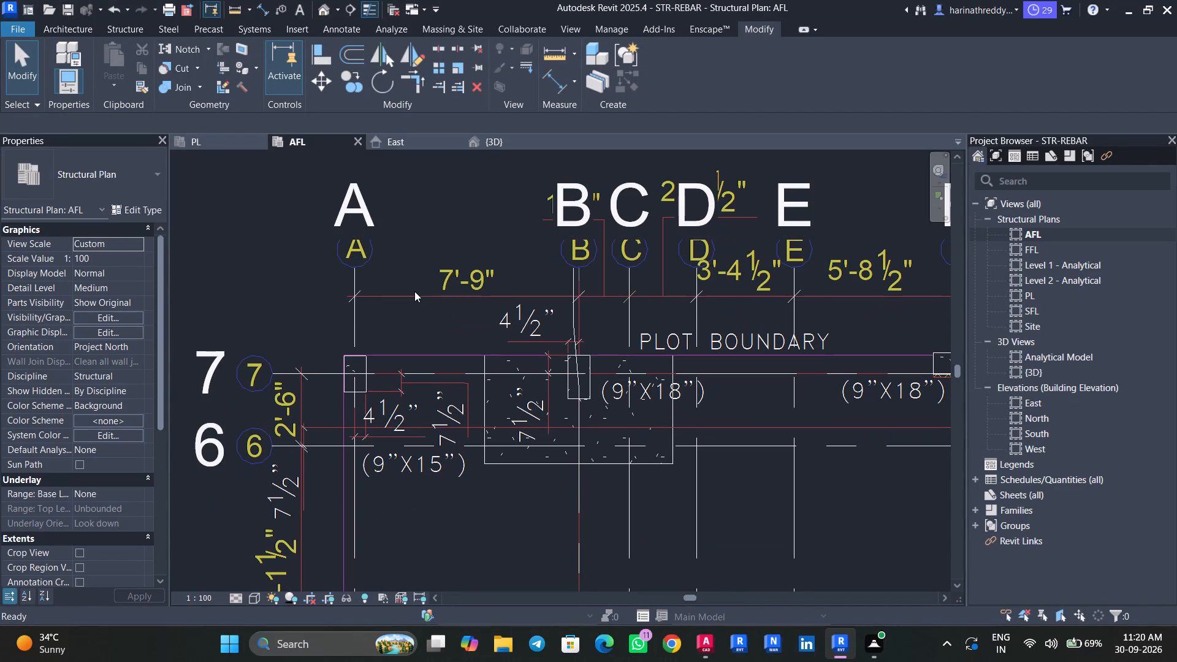
pyautogui.press('Tab')
pyautogui.press('Tab')
pyautogui.press('Tab')
pyautogui.press('Tab')
pyautogui.click(566, 387)
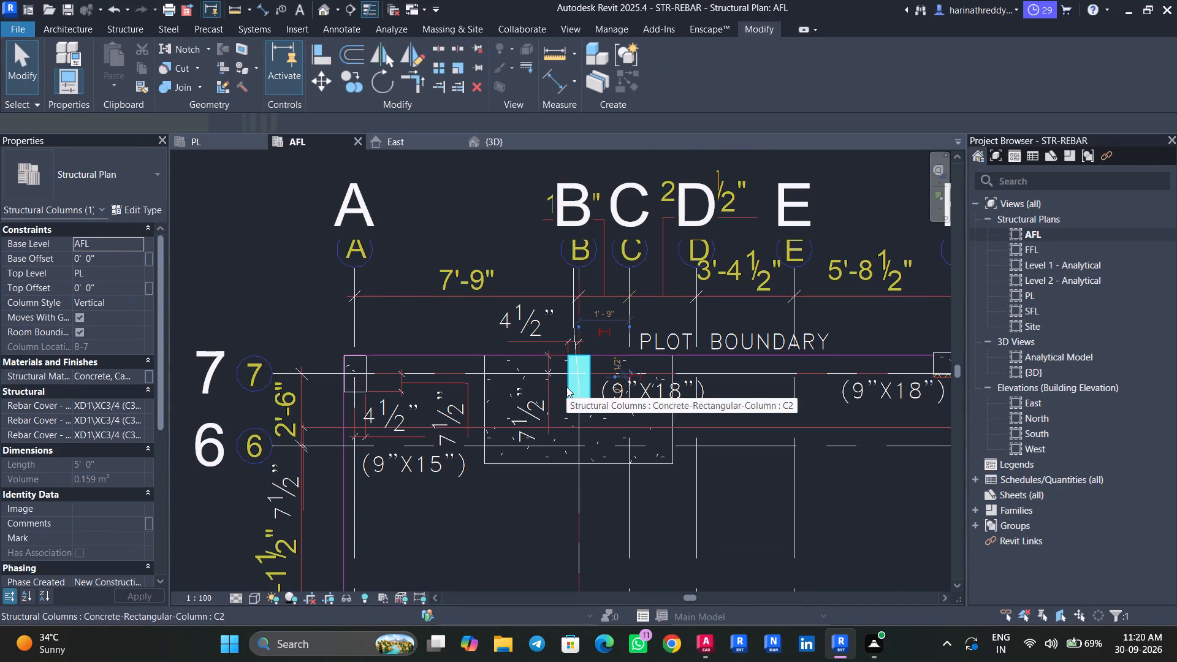
pyautogui.scroll(8, 566, 387)
pyautogui.press('Escape')
pyautogui.press('Escape')
pyautogui.scroll(-4, 535, 390)
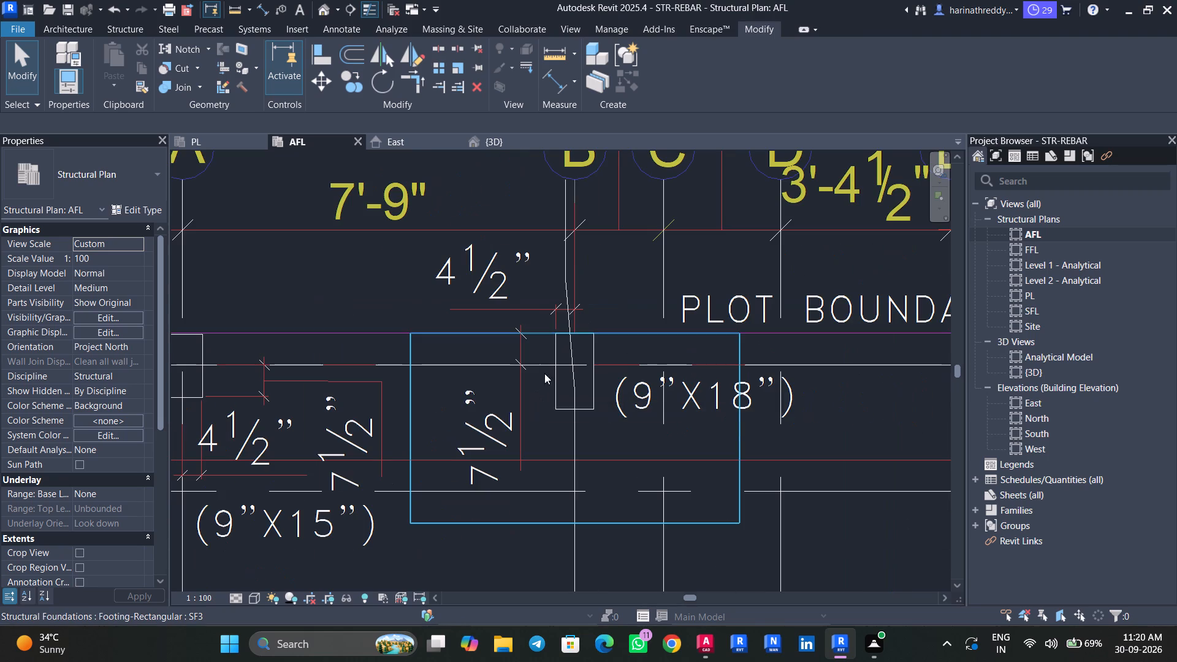
# Straighten the bend in grid line B near its bubble so it runs in line with the rest of the grid.
pyautogui.click(566, 254)
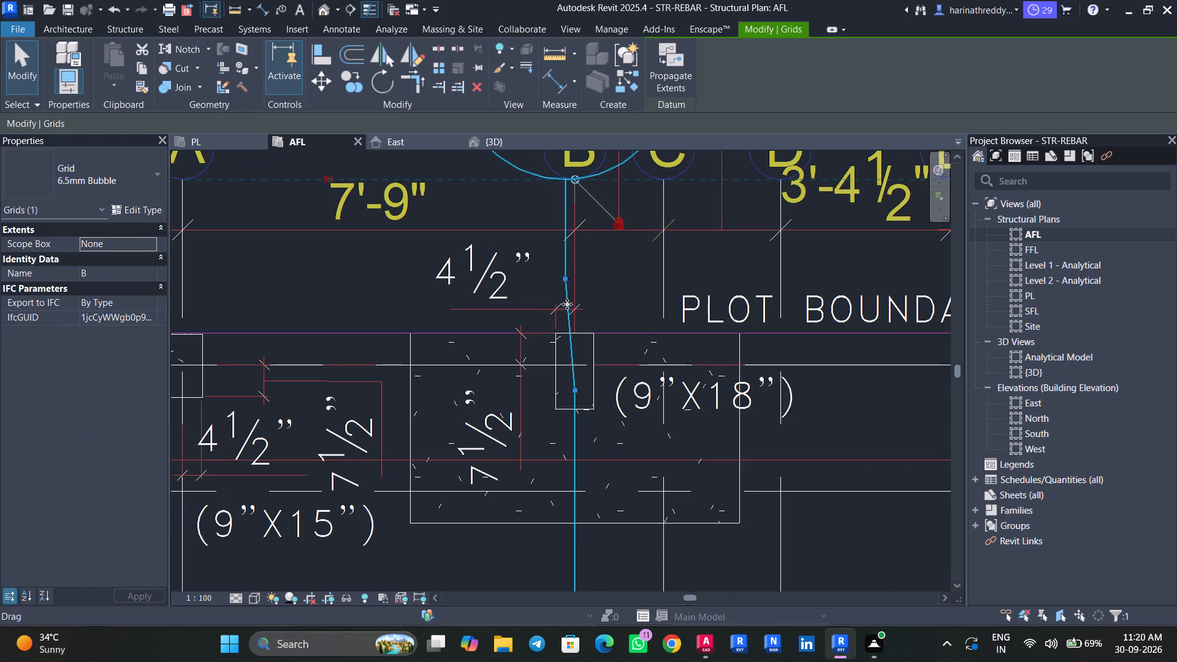
pyautogui.moveTo(564, 278); pyautogui.dragTo(578, 275)
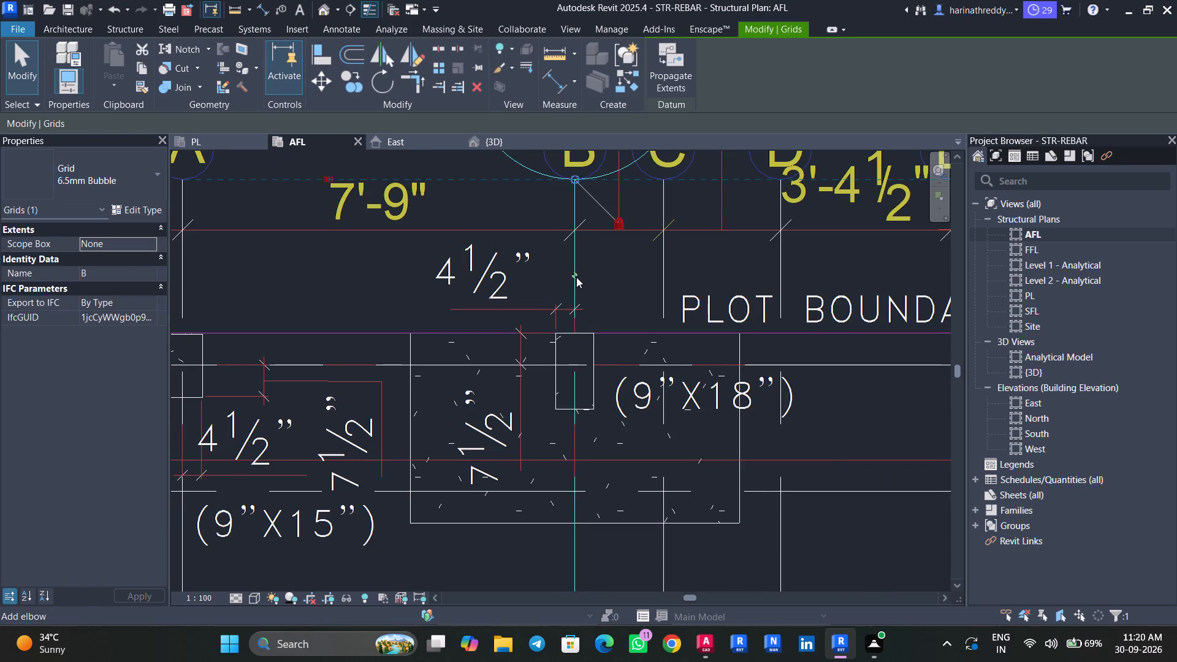
pyautogui.scroll(-1, 584, 302)
pyautogui.scroll(1, 584, 302)
pyautogui.scroll(-3, 584, 302)
pyautogui.moveTo(592, 280); pyautogui.dragTo(586, 325, button='middle')
pyautogui.press('Escape')
pyautogui.press('Escape')
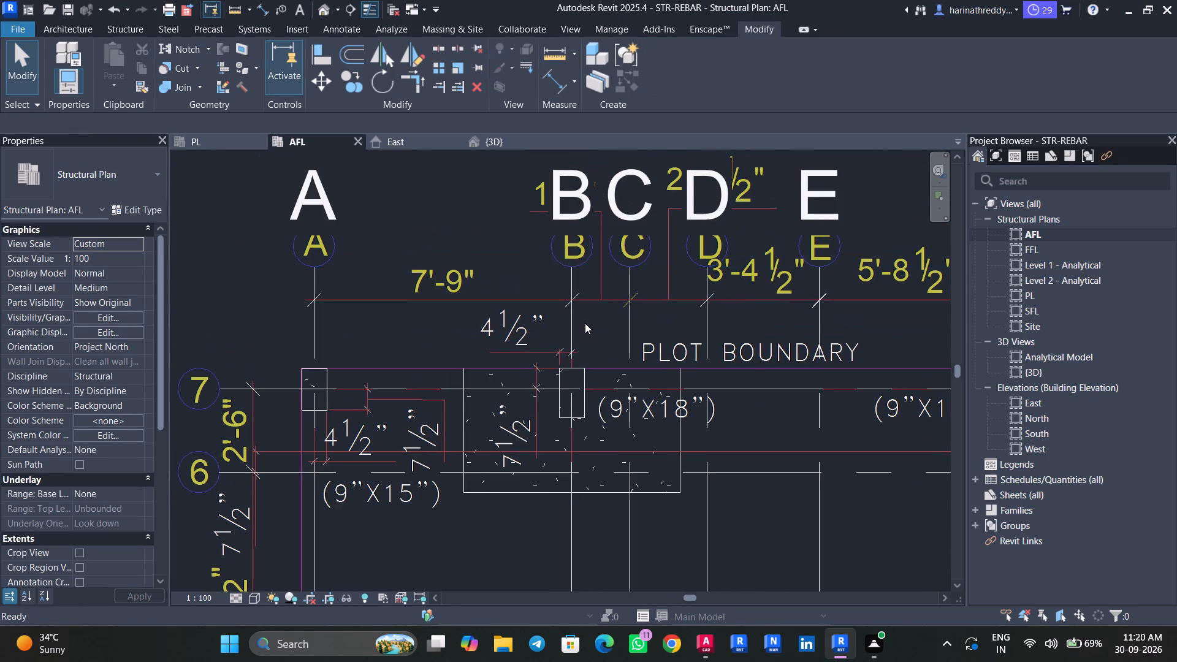
pyautogui.press('Escape')
# Place a continuous aligned dimension string across grids A through H, positioned above the grid heads.
pyautogui.scroll(-2, 586, 318)
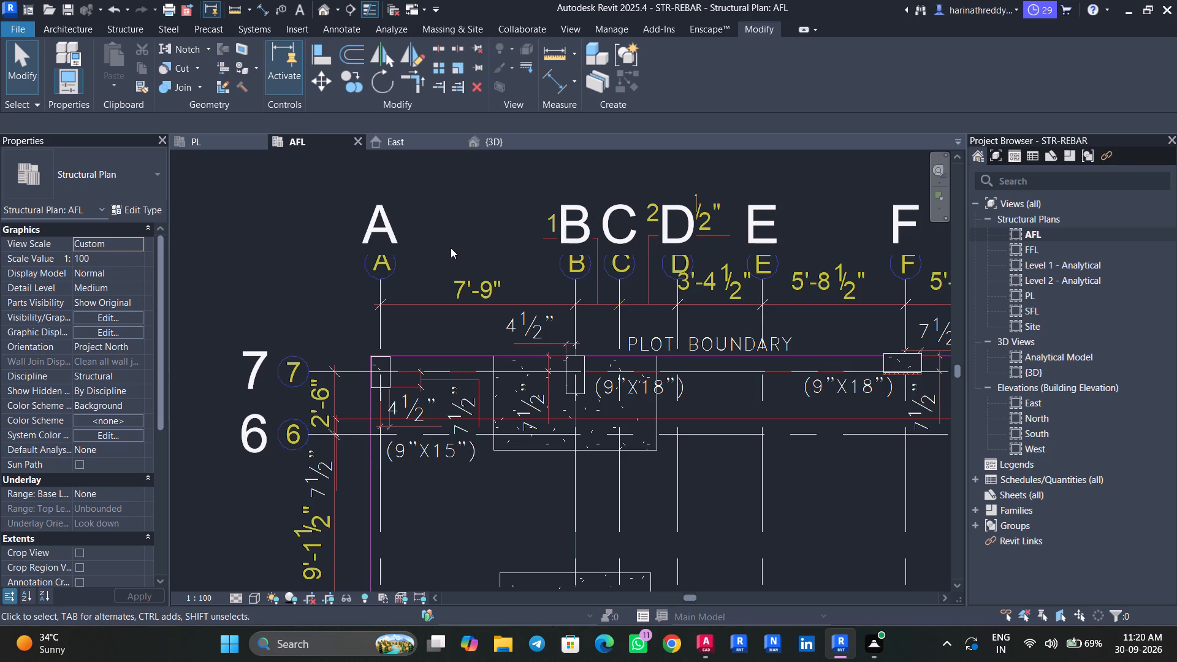
pyautogui.moveTo(452, 245); pyautogui.dragTo(493, 173, button='middle')
pyautogui.moveTo(493, 175); pyautogui.dragTo(497, 208, button='middle')
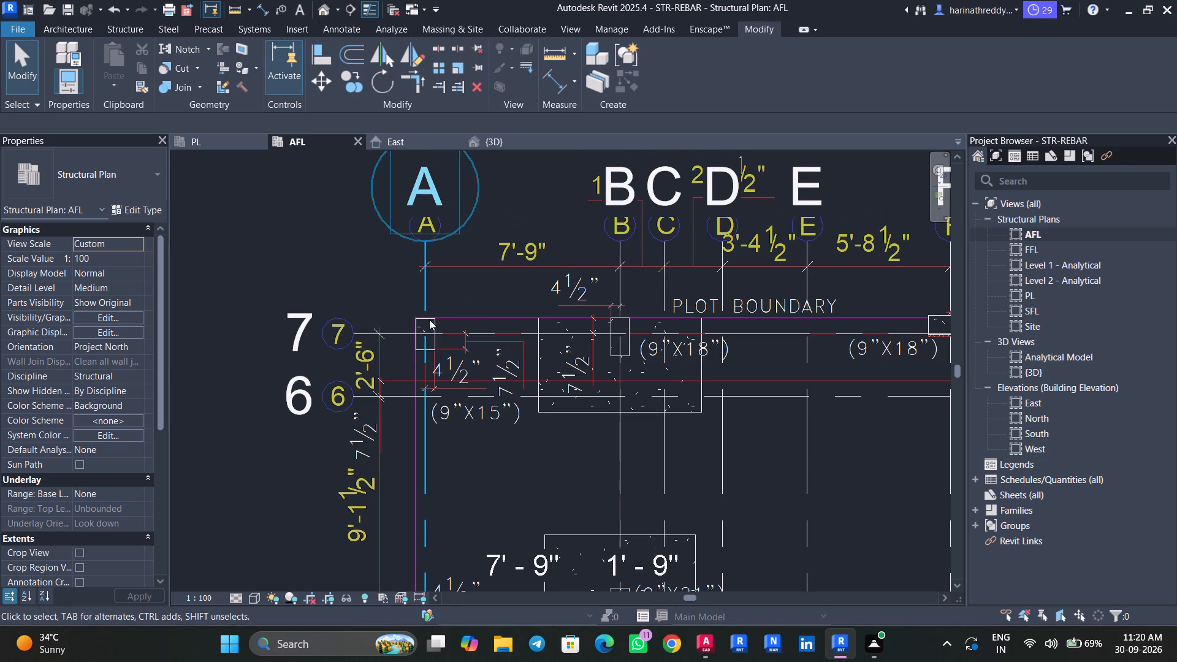
pyautogui.write('DI')
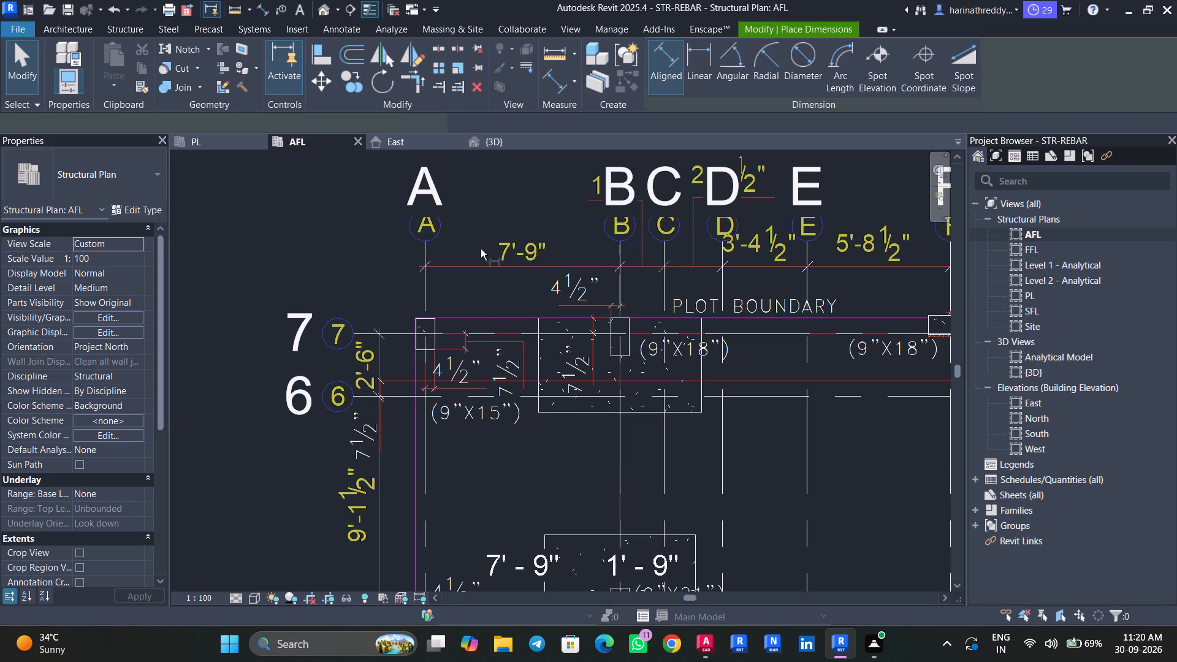
pyautogui.click(425, 278)
pyautogui.click(619, 277)
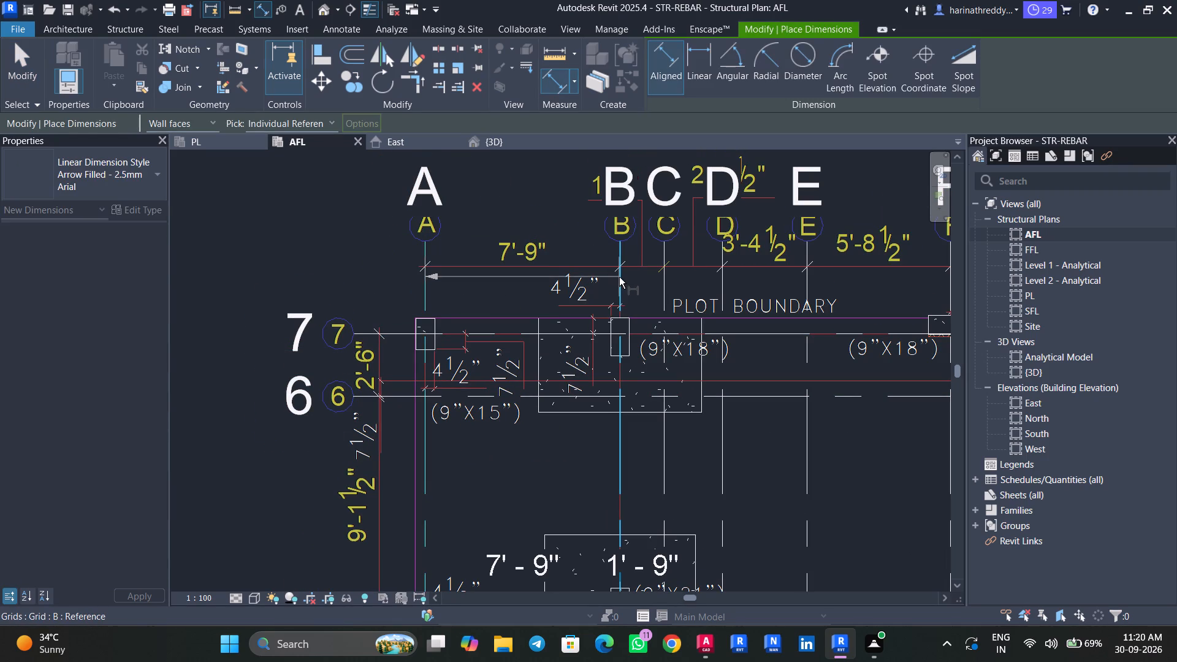
pyautogui.click(664, 271)
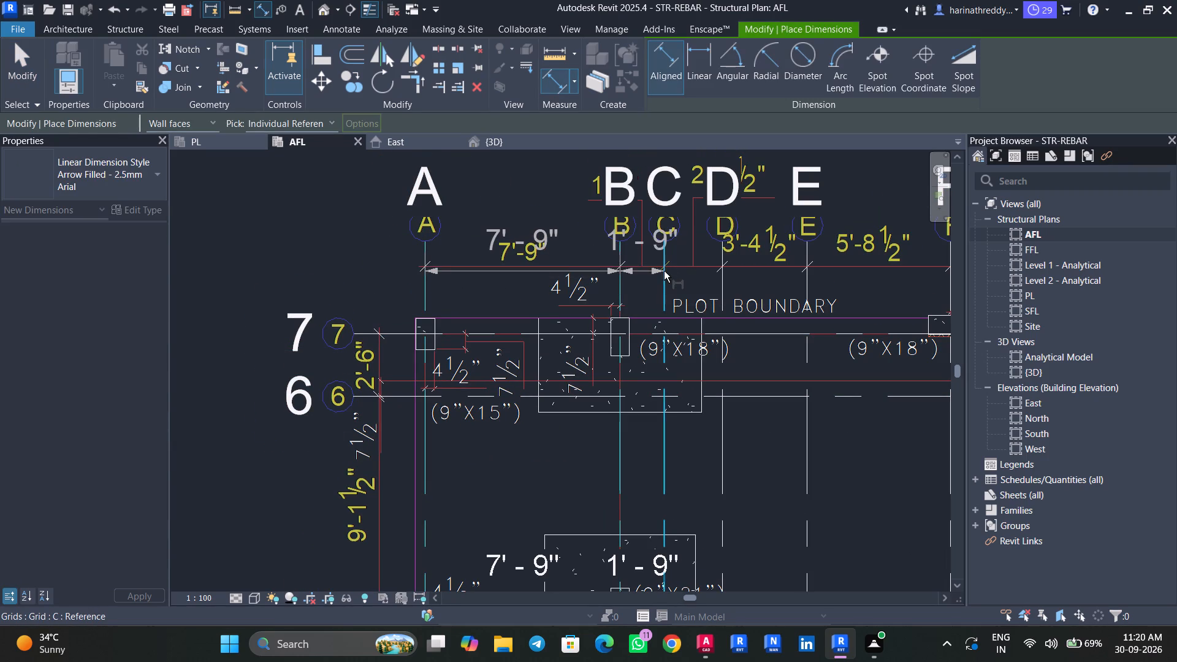
pyautogui.click(722, 271)
pyautogui.moveTo(735, 270); pyautogui.dragTo(615, 287, button='middle')
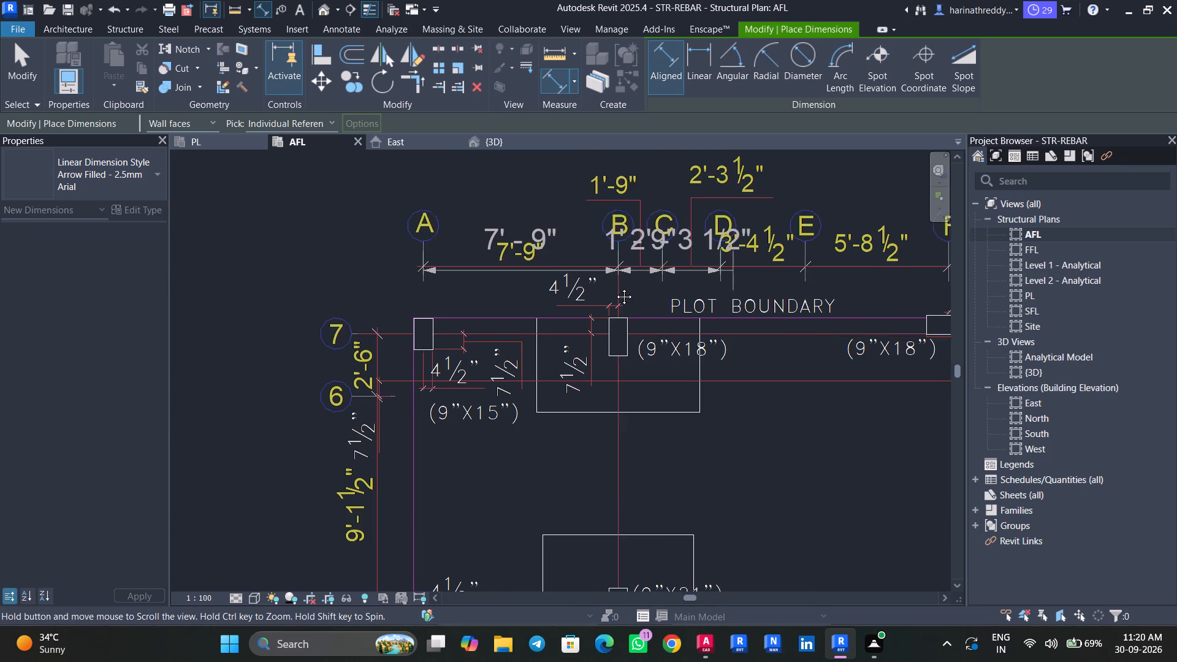
pyautogui.moveTo(615, 287); pyautogui.dragTo(614, 287, button='middle')
pyautogui.click(687, 284)
pyautogui.moveTo(721, 278); pyautogui.dragTo(538, 281, button='middle')
pyautogui.scroll(1, 538, 281)
pyautogui.click(663, 284)
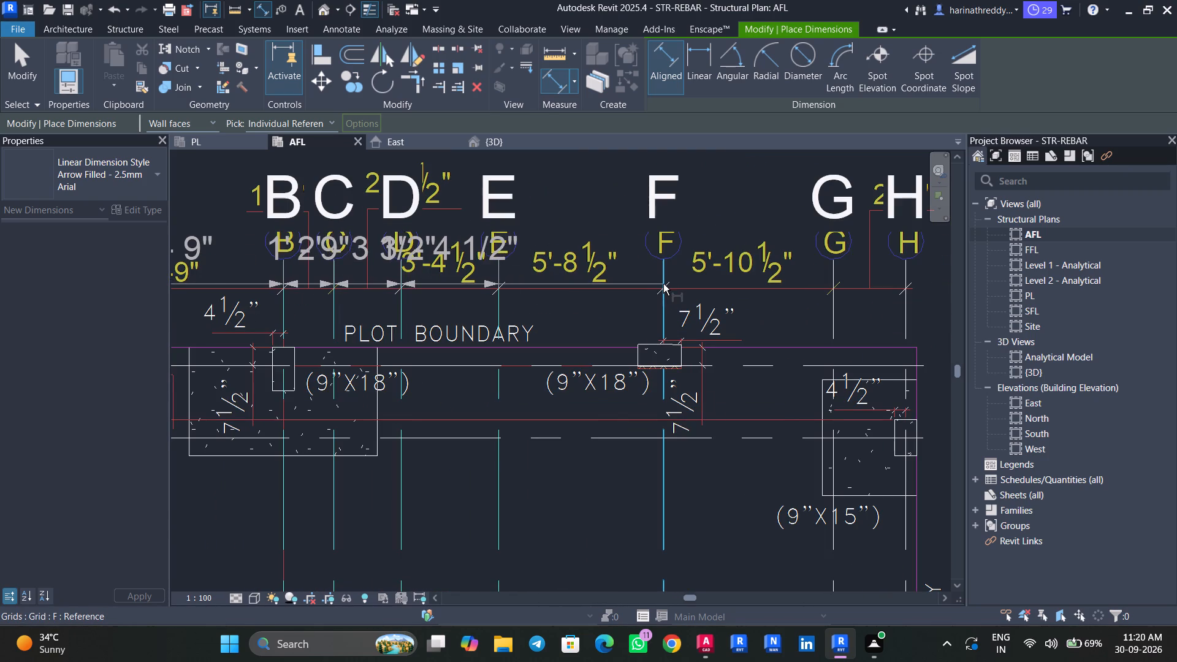
pyautogui.moveTo(800, 276); pyautogui.dragTo(670, 273, button='middle')
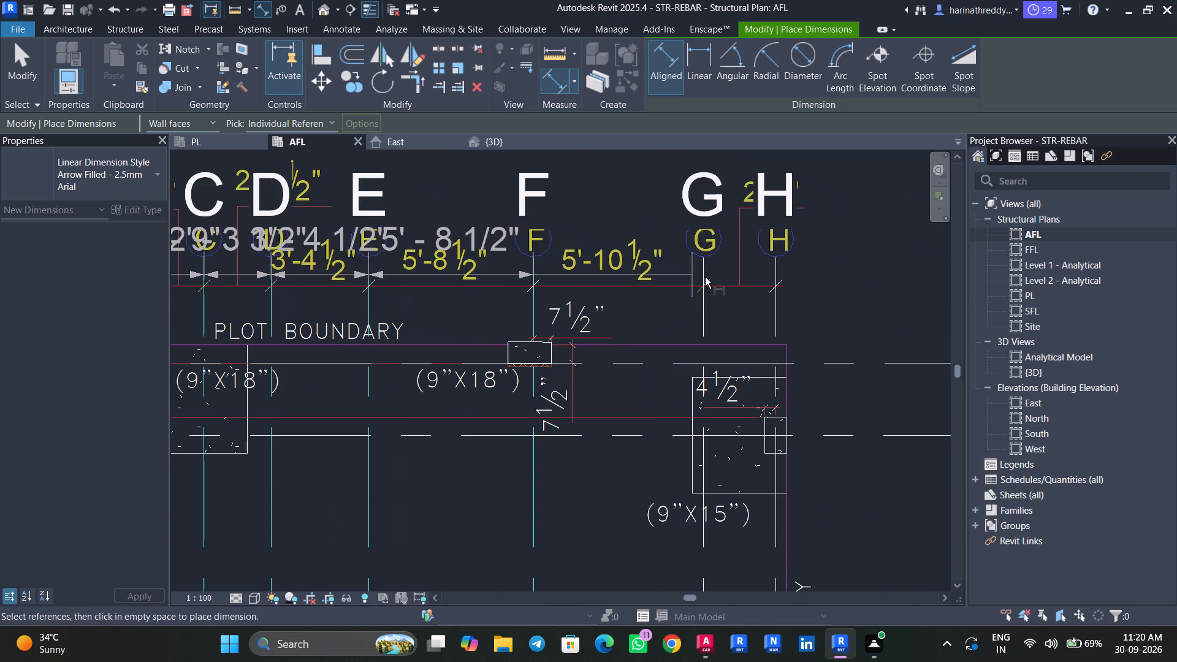
pyautogui.click(703, 281)
pyautogui.click(779, 274)
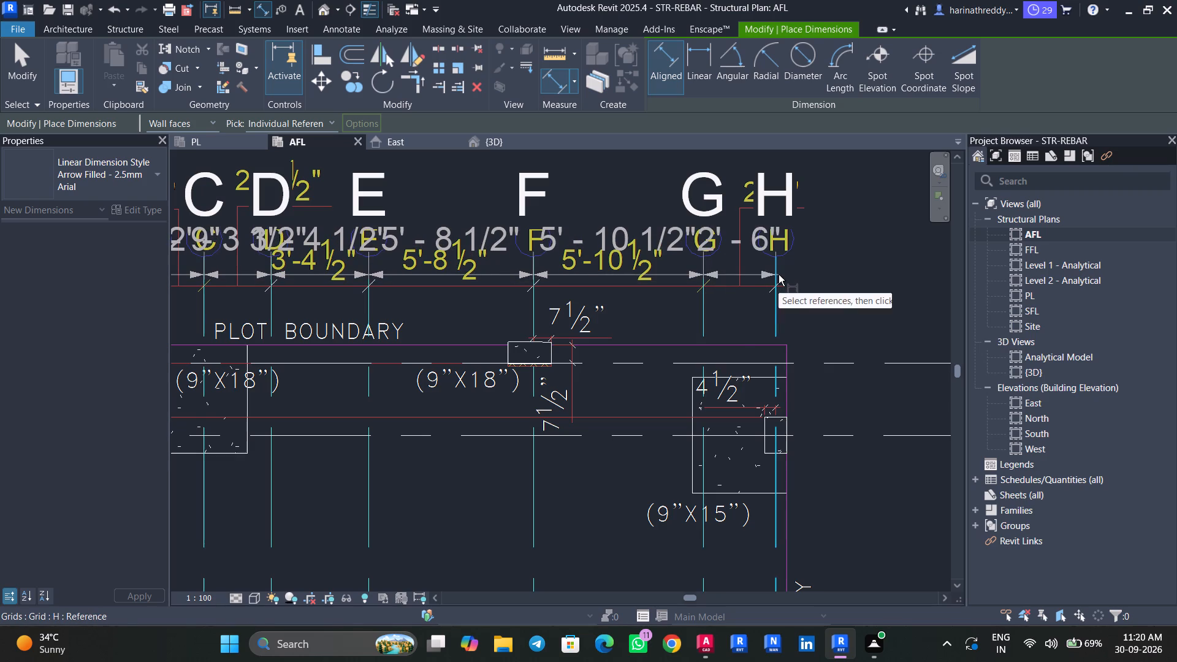
pyautogui.scroll(-7, 779, 275)
pyautogui.click(807, 207)
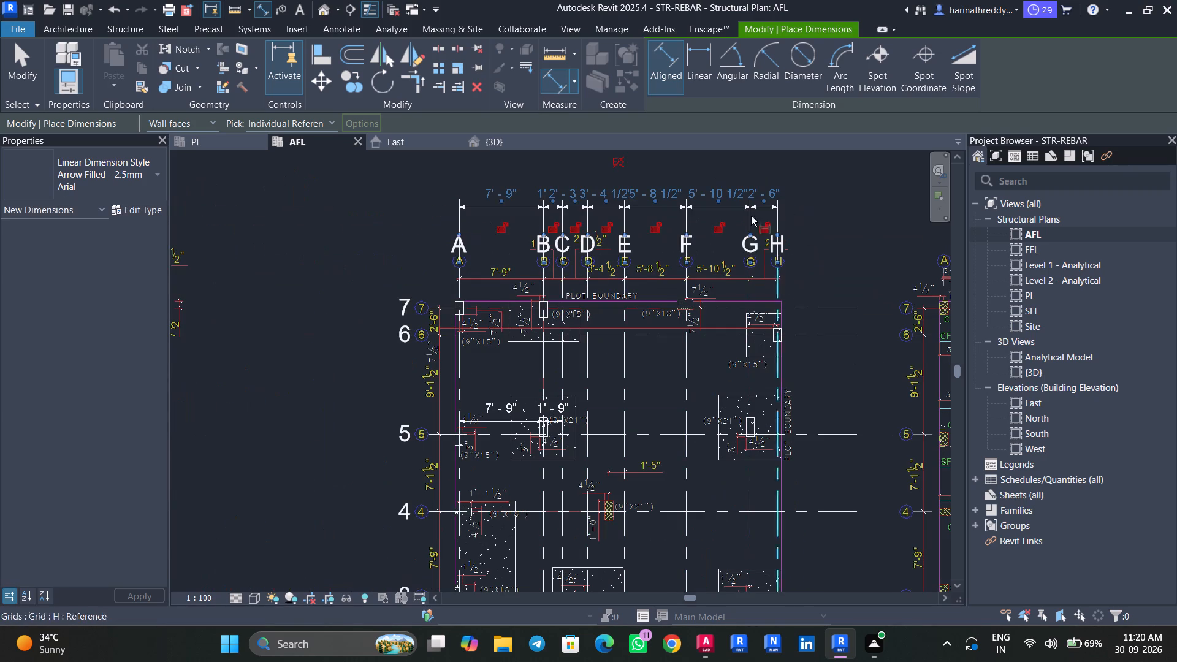
pyautogui.press('Escape')
pyautogui.press('Escape')
pyautogui.press('Escape')
pyautogui.press('Escape')
# Move the dimension text between grids B and C up toward grid A, clear of the neighbouring values.
pyautogui.scroll(6, 558, 192)
pyautogui.click(542, 202)
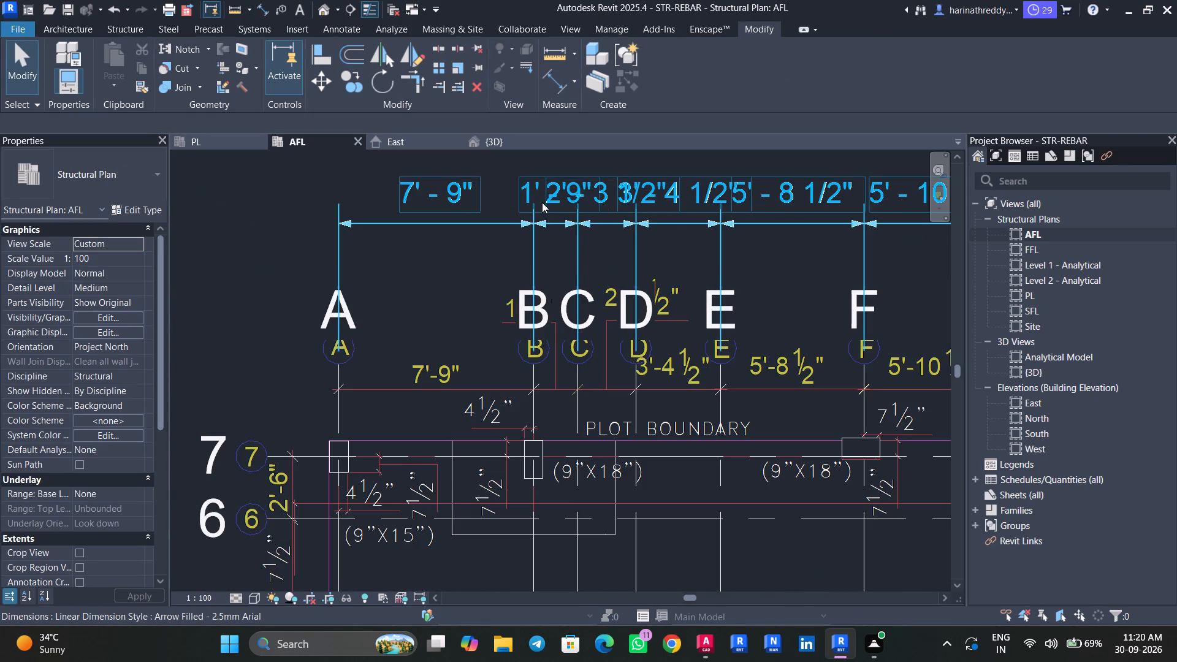
pyautogui.scroll(5, 544, 202)
pyautogui.moveTo(562, 267); pyautogui.dragTo(523, 375, button='middle')
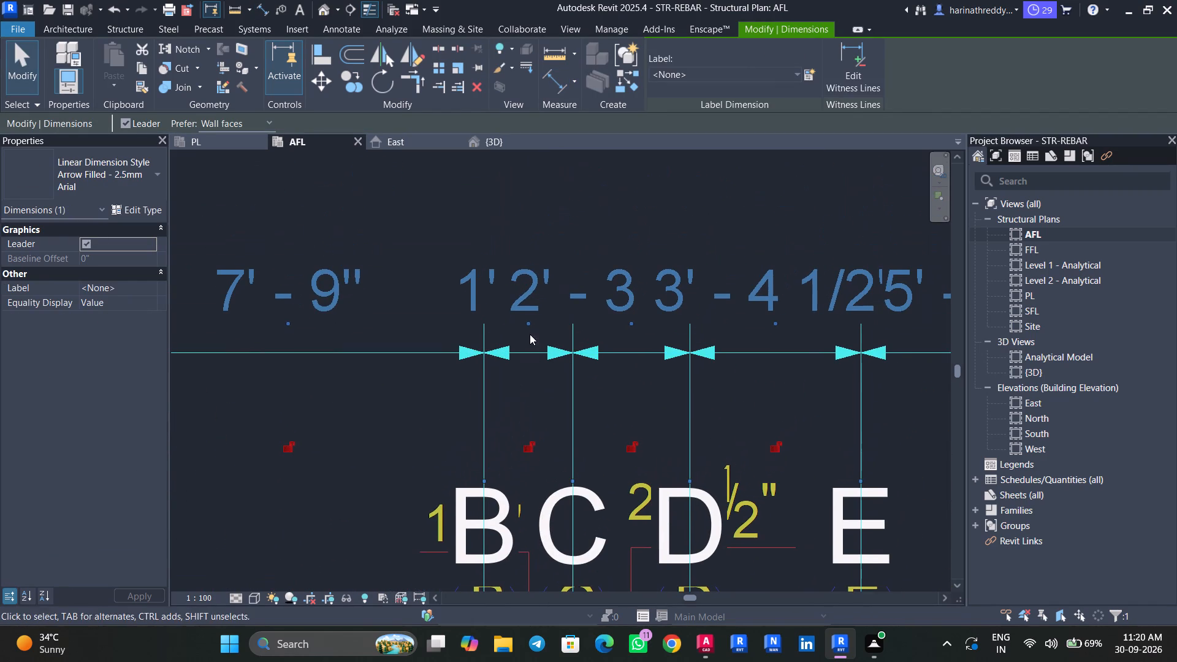
pyautogui.moveTo(528, 322); pyautogui.dragTo(563, 232)
pyautogui.moveTo(563, 230); pyautogui.dragTo(473, 256)
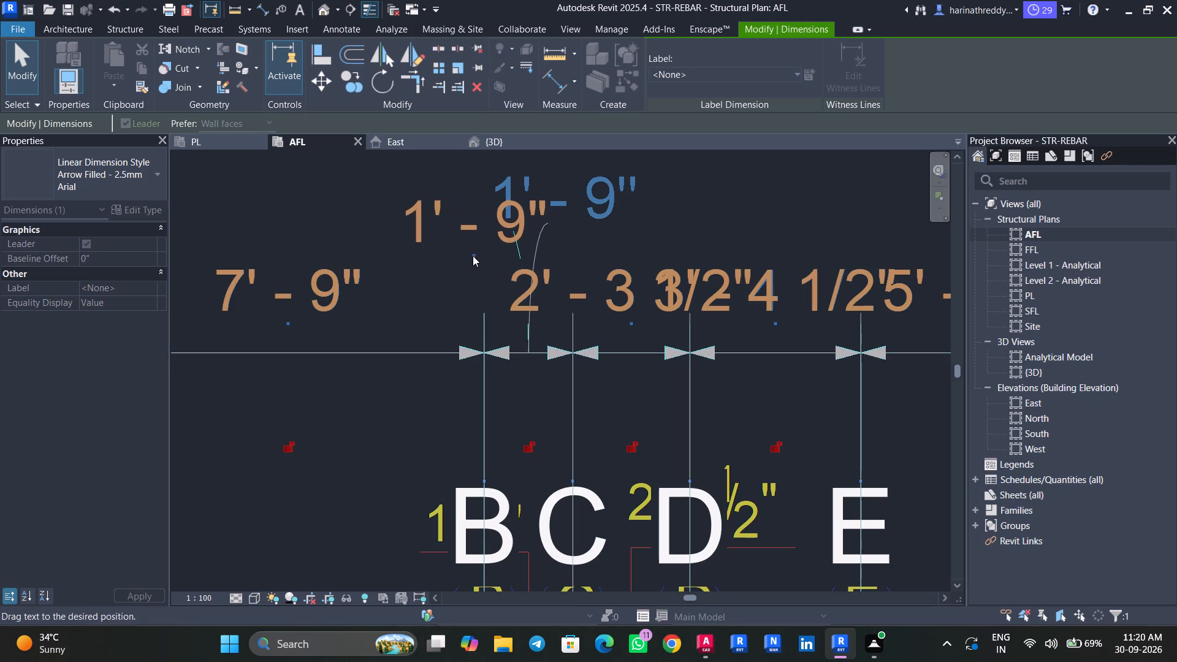
pyautogui.moveTo(473, 256); pyautogui.dragTo(469, 257)
pyautogui.press('Escape')
pyautogui.press('Escape')
# Move the dimension text between grids C and D up above the dimension line, clear of the neighbouring values.
pyautogui.click(585, 301)
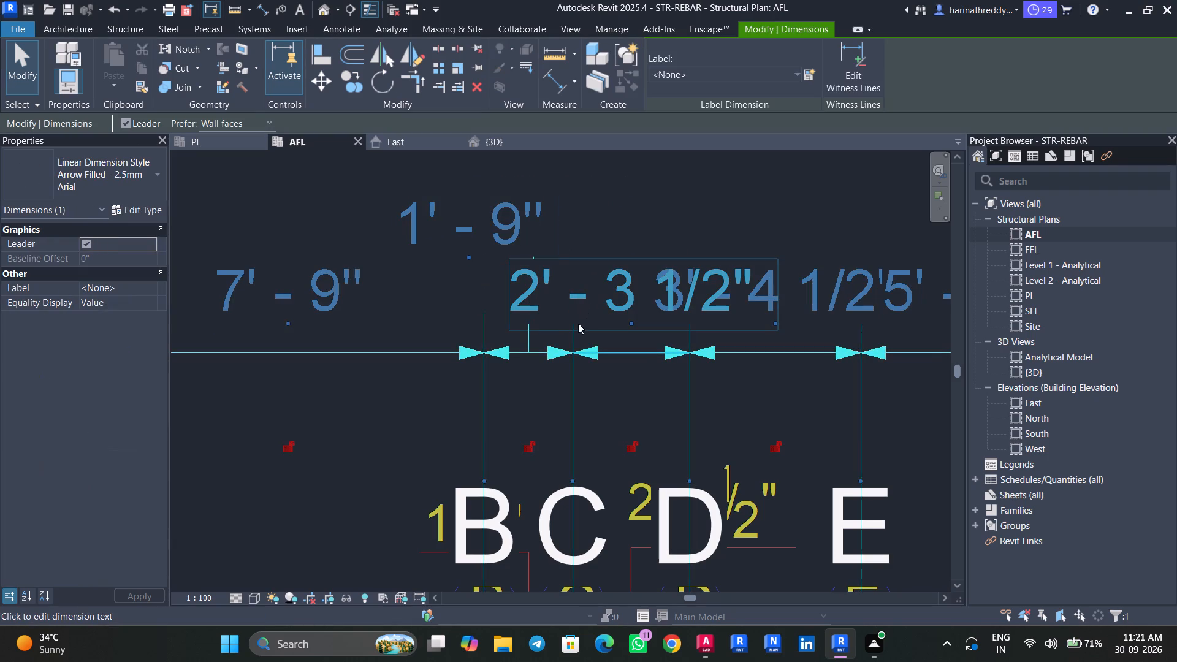
pyautogui.moveTo(630, 320); pyautogui.dragTo(690, 245)
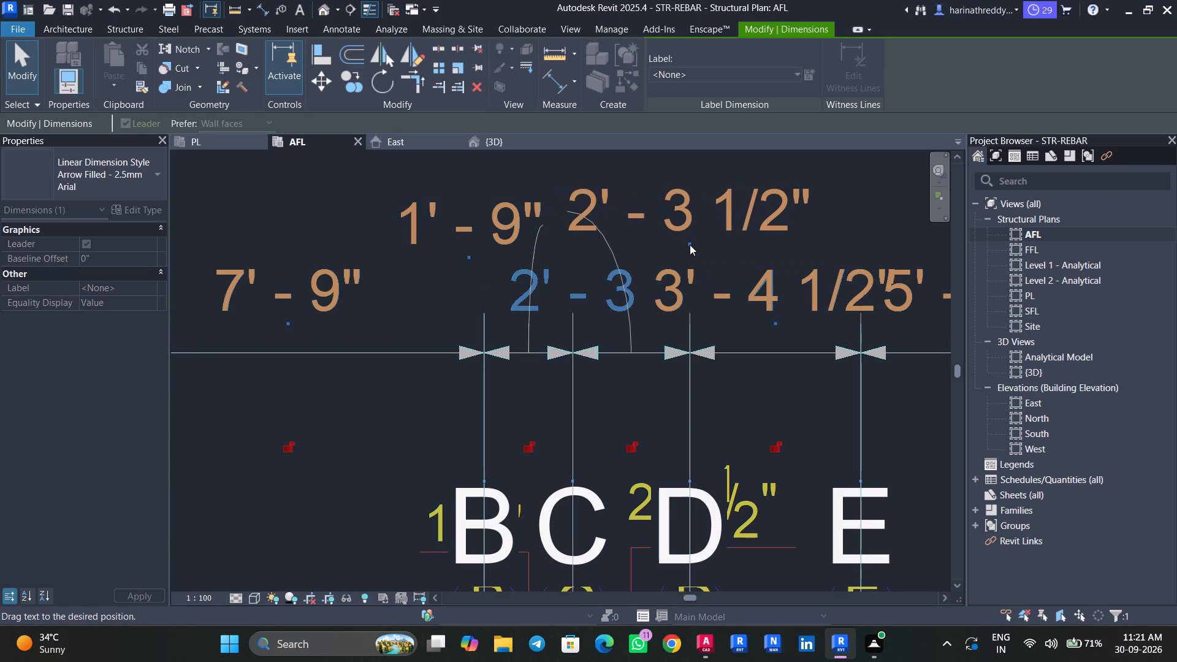
pyautogui.moveTo(690, 245); pyautogui.dragTo(688, 245)
pyautogui.press('Escape')
pyautogui.press('Escape')
pyautogui.moveTo(626, 414); pyautogui.dragTo(620, 345, button='middle')
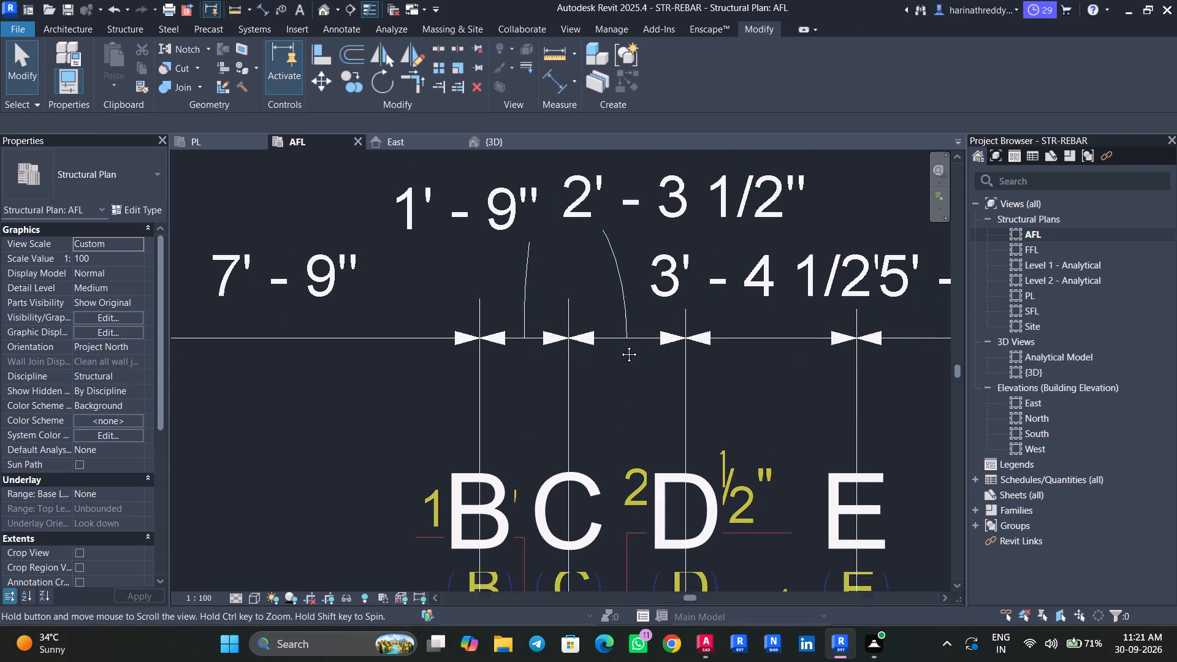
pyautogui.moveTo(620, 345); pyautogui.dragTo(617, 317, button='middle')
pyautogui.scroll(-2, 617, 317)
pyautogui.moveTo(617, 317); pyautogui.dragTo(607, 344, button='middle')
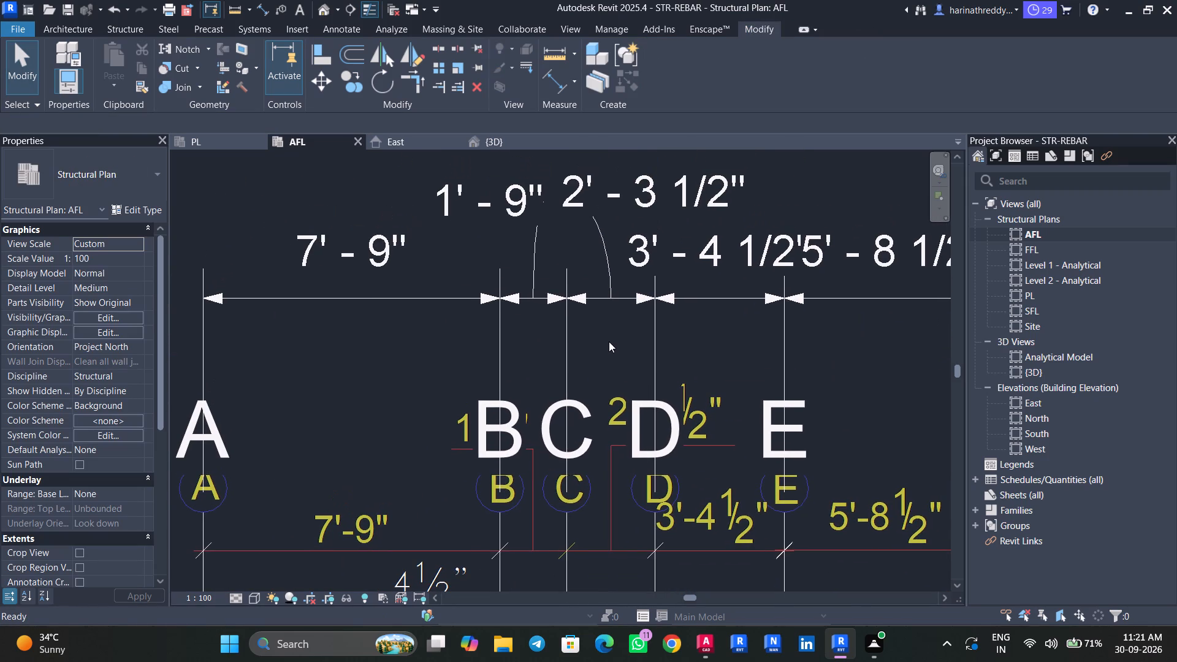
# Move the dimension text between grids B and C down just above the dimension line, level with the A–B text.
pyautogui.press('Escape')
pyautogui.press('Escape')
pyautogui.click(780, 266)
pyautogui.press('Escape')
pyautogui.press('Escape')
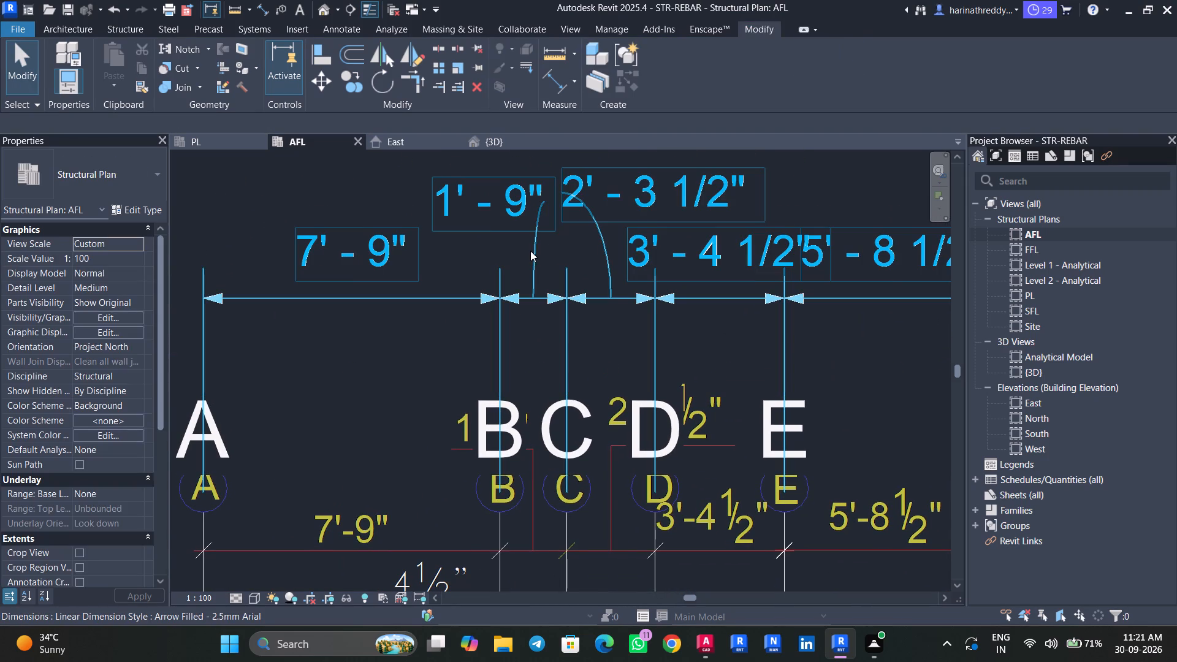
pyautogui.click(530, 251)
pyautogui.press('Escape')
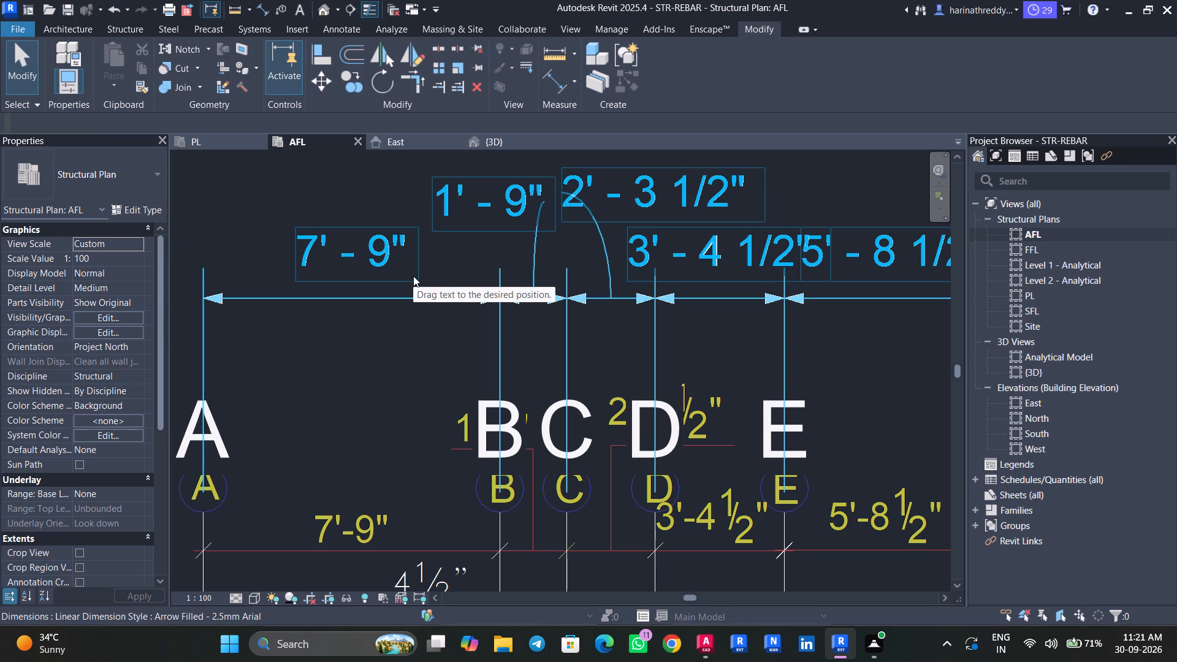
pyautogui.press('Escape')
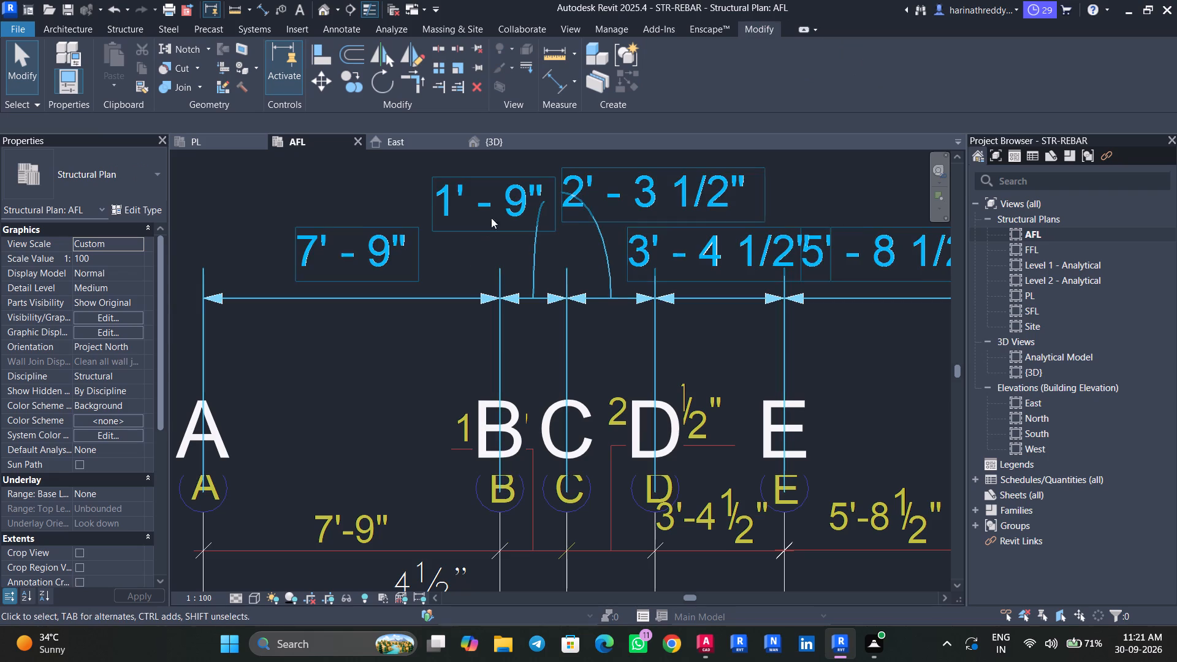
pyautogui.click(506, 203)
pyautogui.moveTo(482, 226); pyautogui.dragTo(503, 276)
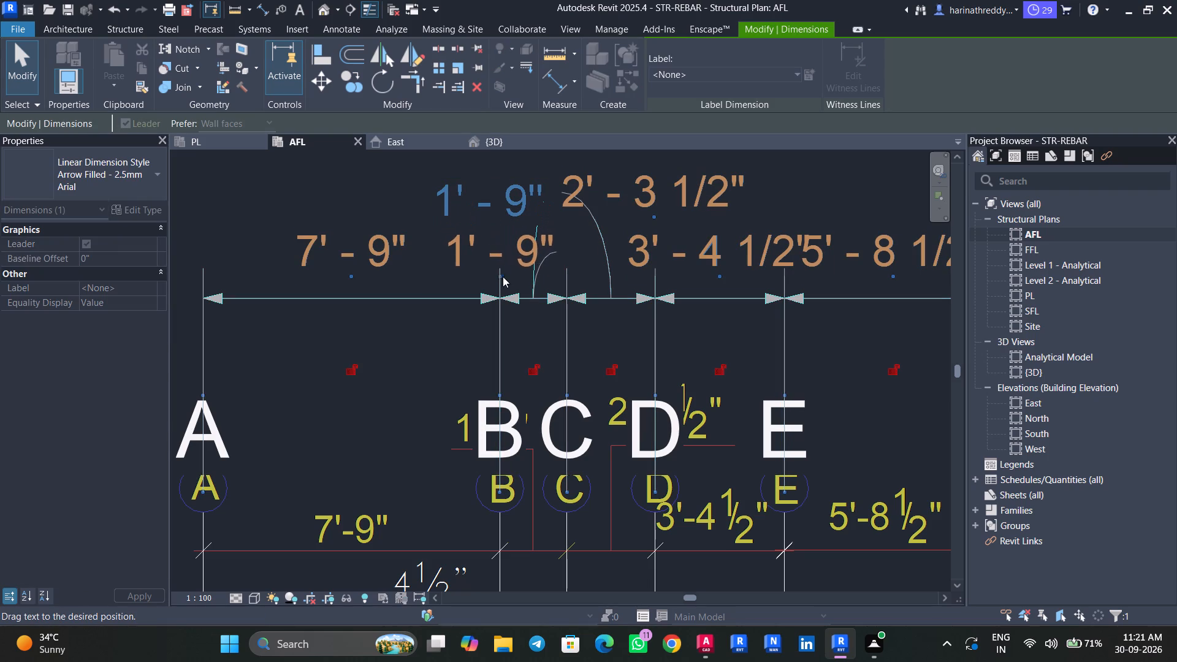
pyautogui.moveTo(503, 276); pyautogui.dragTo(511, 281)
pyautogui.press('Escape')
pyautogui.press('Escape')
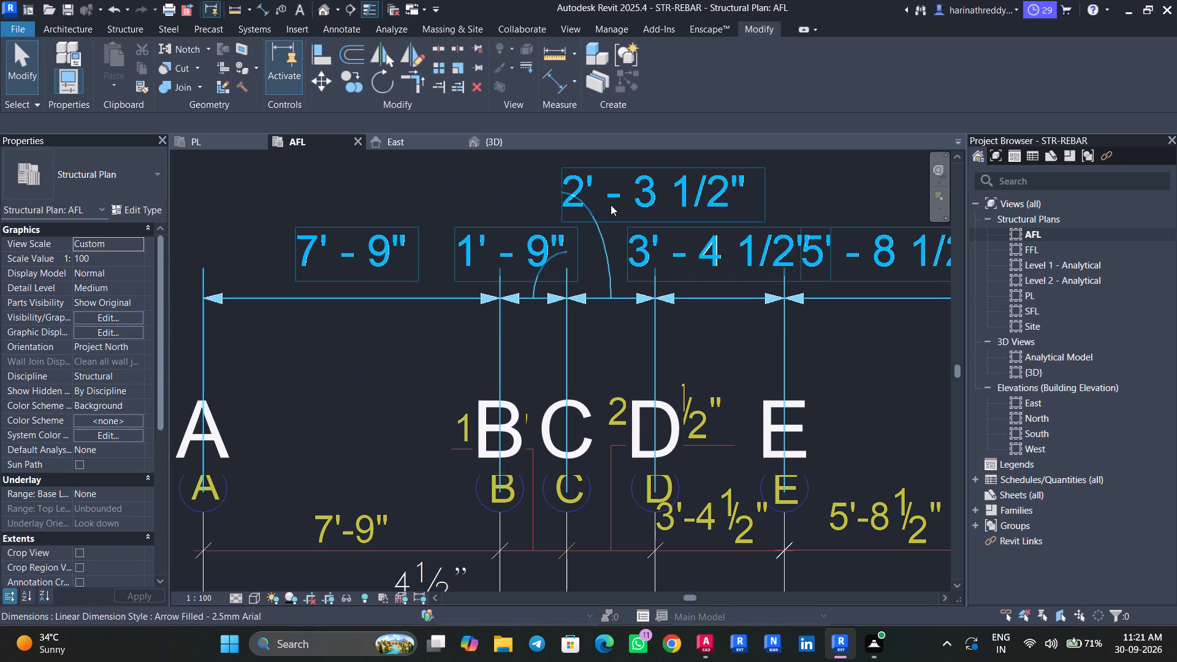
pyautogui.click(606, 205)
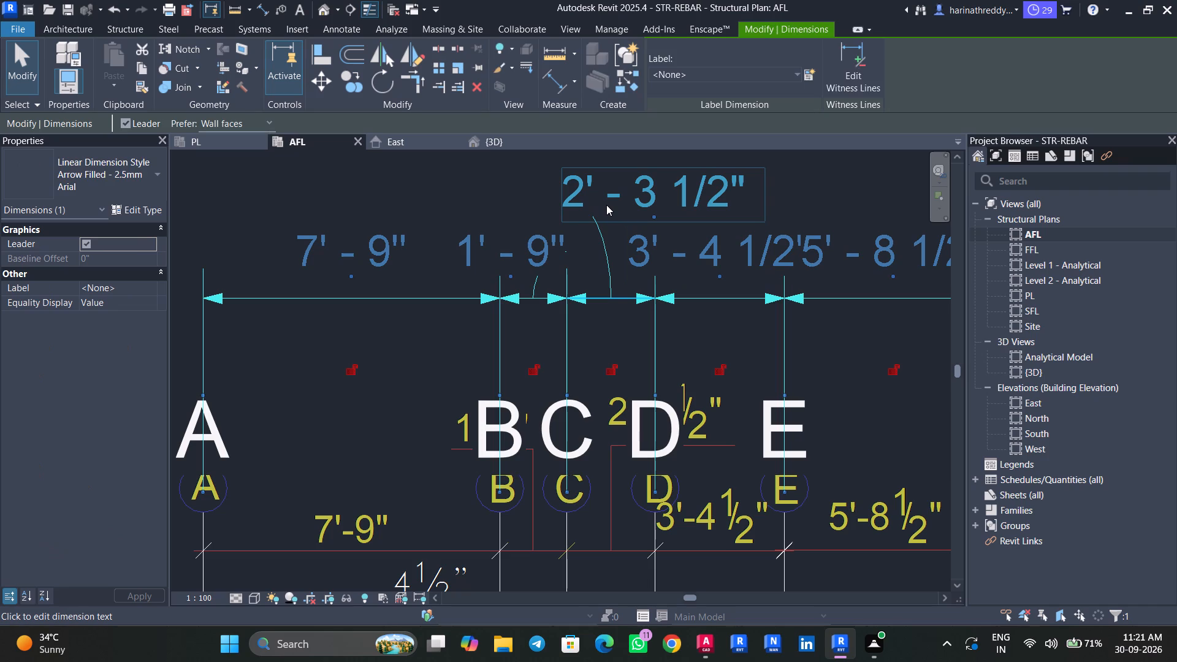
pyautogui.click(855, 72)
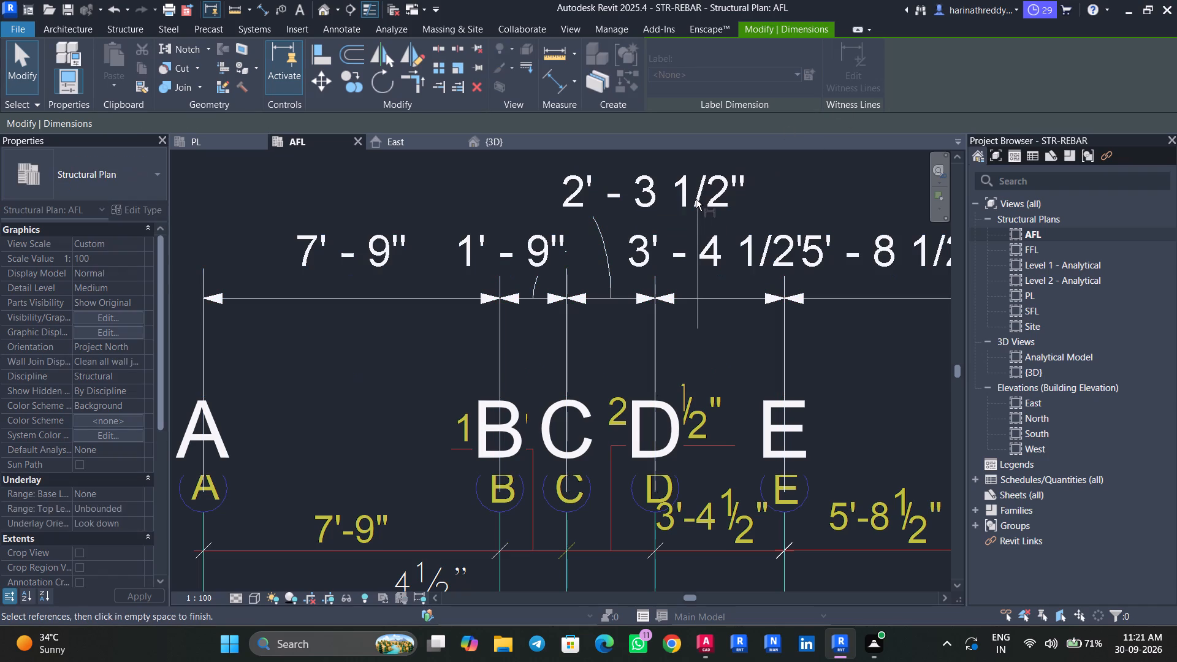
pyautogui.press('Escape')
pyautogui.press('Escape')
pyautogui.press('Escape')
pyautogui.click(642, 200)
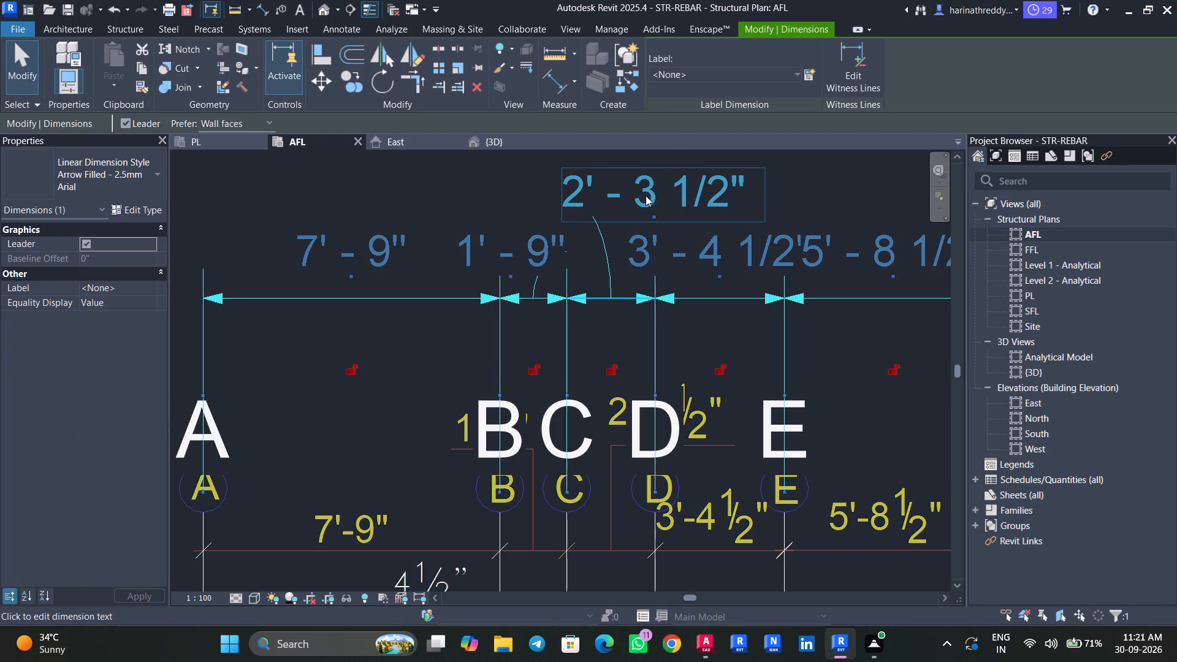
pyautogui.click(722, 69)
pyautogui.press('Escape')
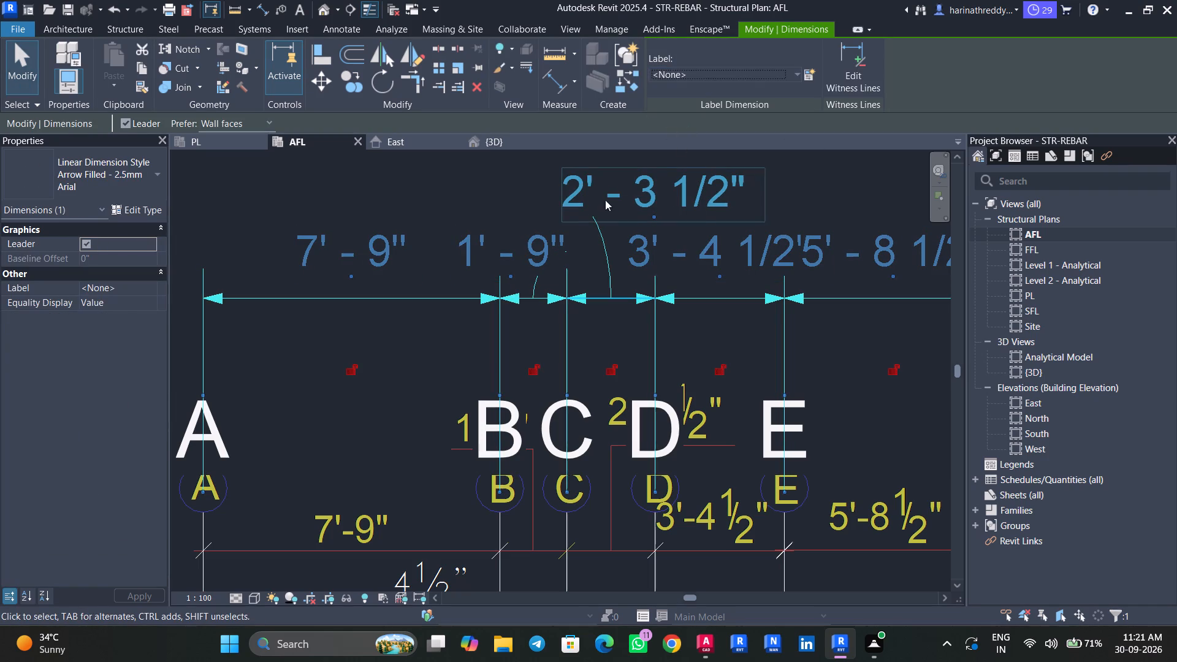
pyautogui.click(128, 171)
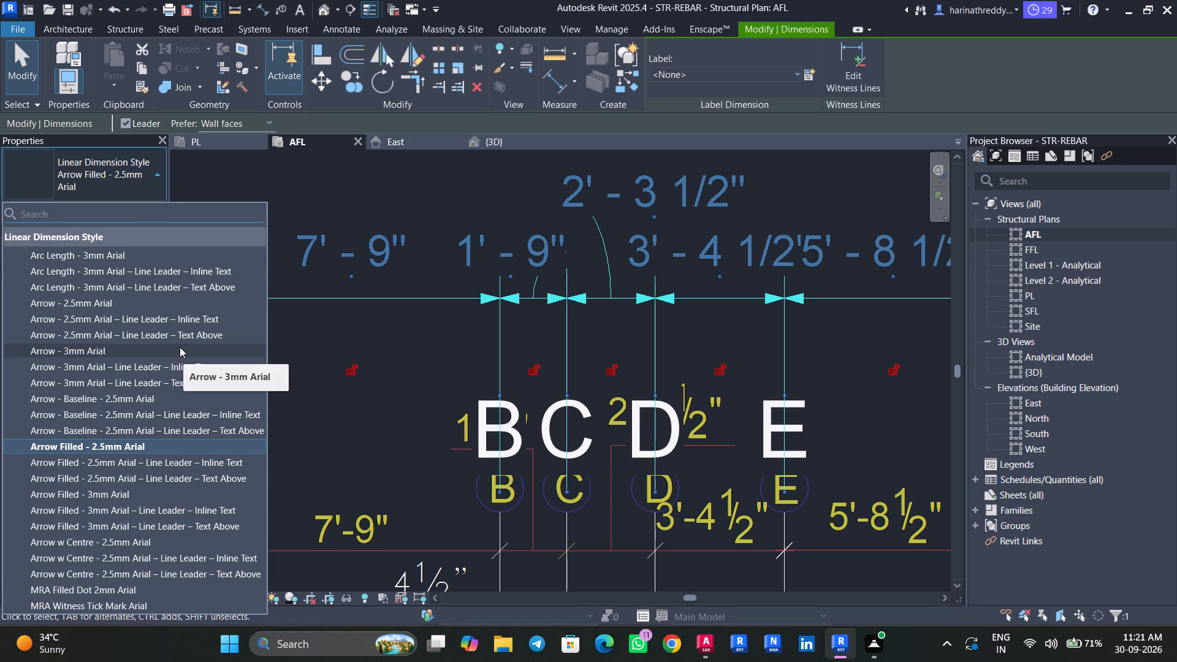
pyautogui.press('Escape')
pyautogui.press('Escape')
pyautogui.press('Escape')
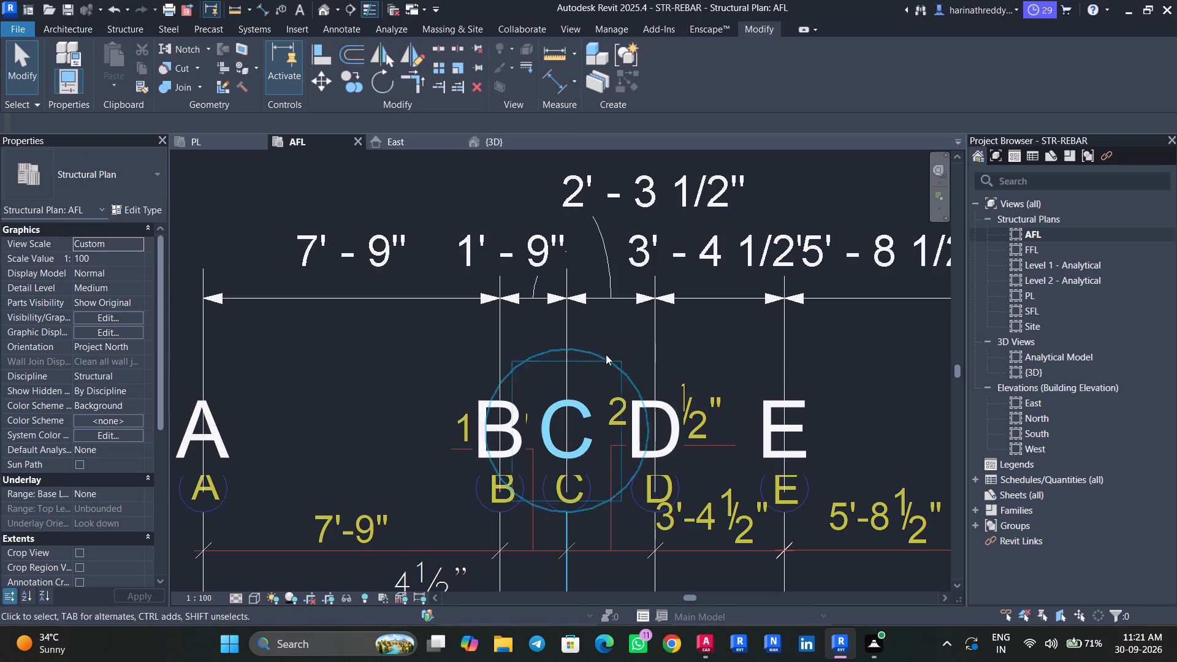
# Move the dimension text between grids E and F up above its row, clear of the D–E text.
pyautogui.click(793, 256)
pyautogui.moveTo(832, 365); pyautogui.dragTo(620, 428, button='middle')
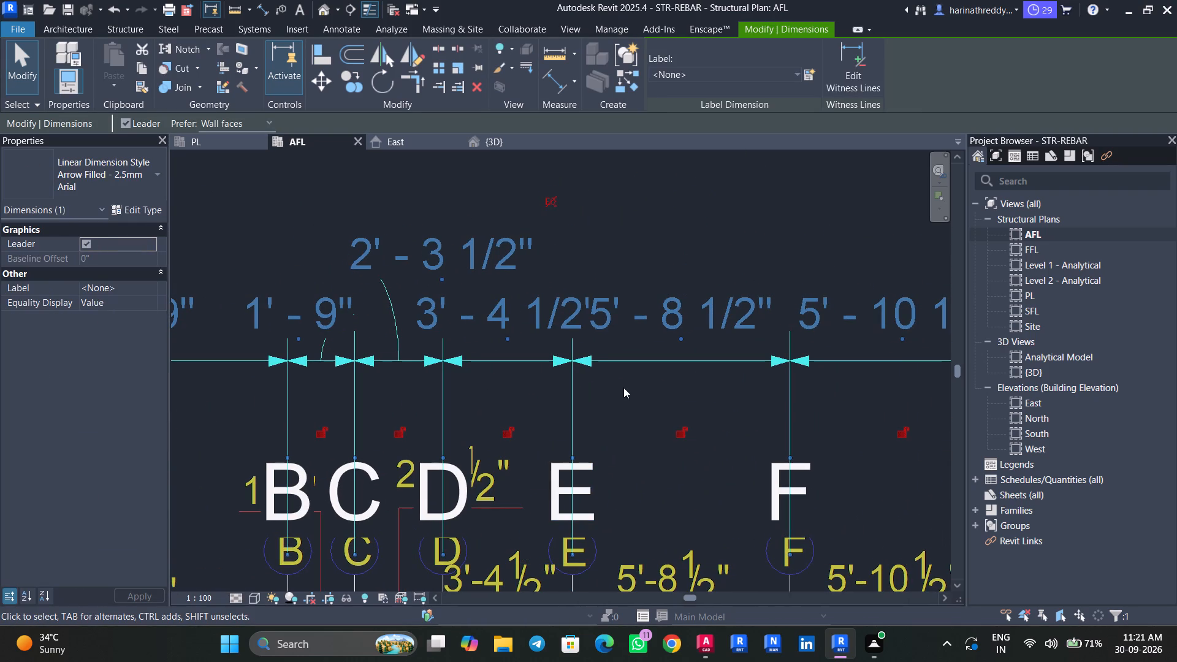
pyautogui.press('Escape')
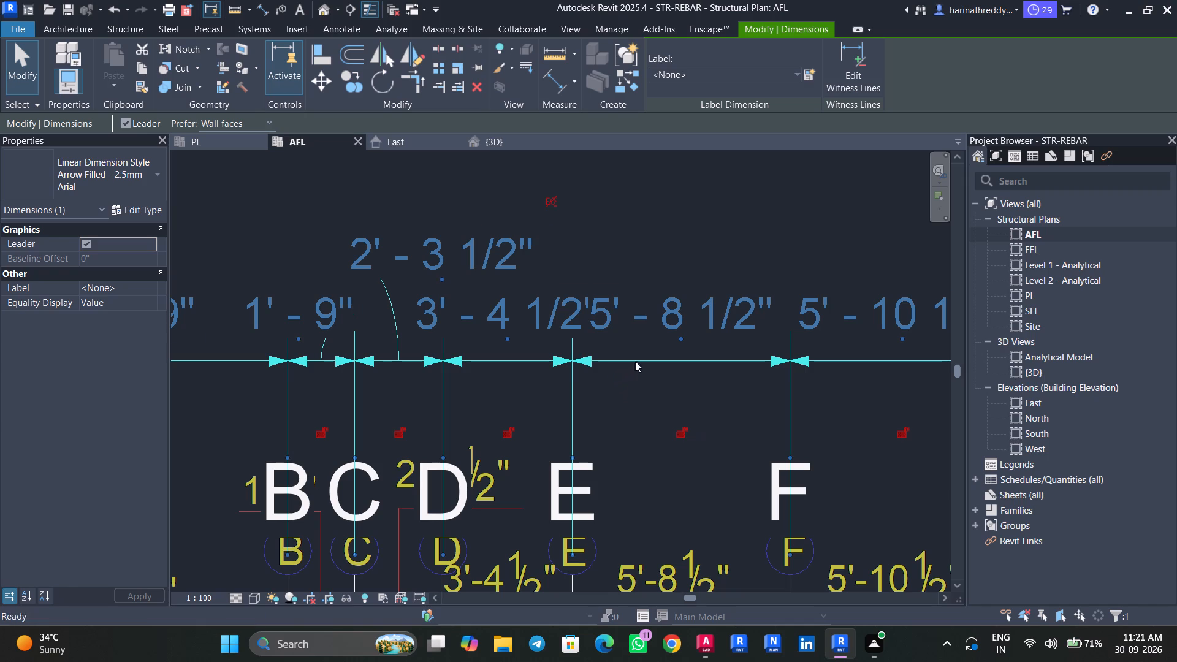
pyautogui.click(684, 340)
pyautogui.moveTo(678, 338); pyautogui.dragTo(690, 261)
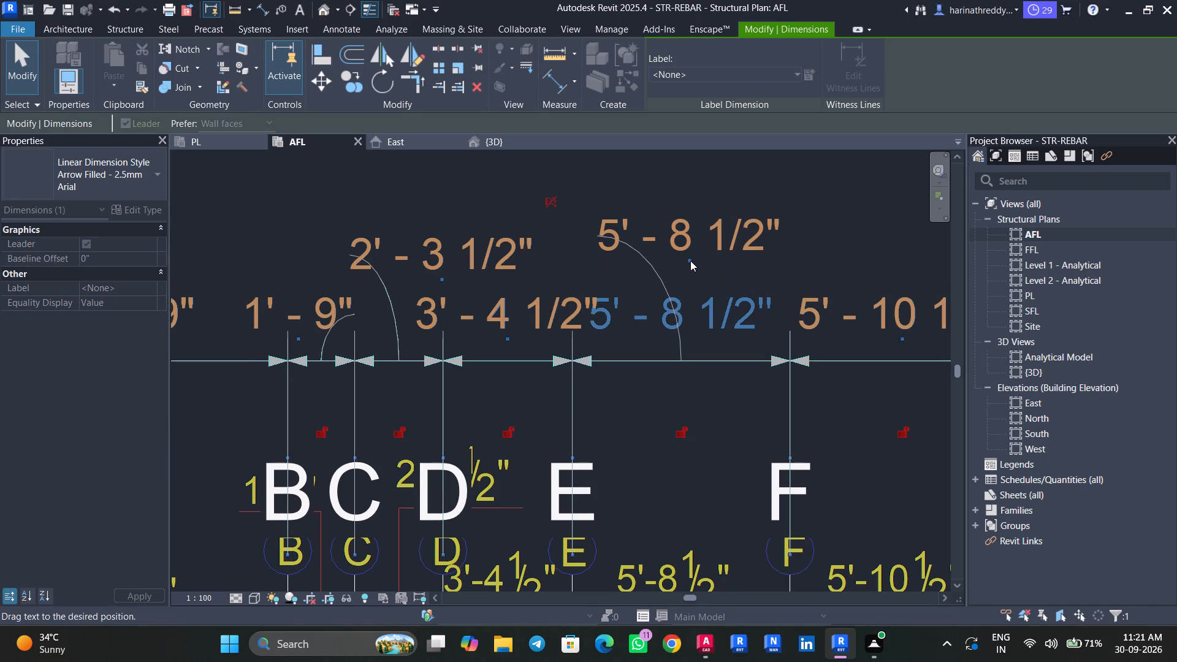
pyautogui.moveTo(690, 261); pyautogui.dragTo(697, 275)
pyautogui.press('Escape')
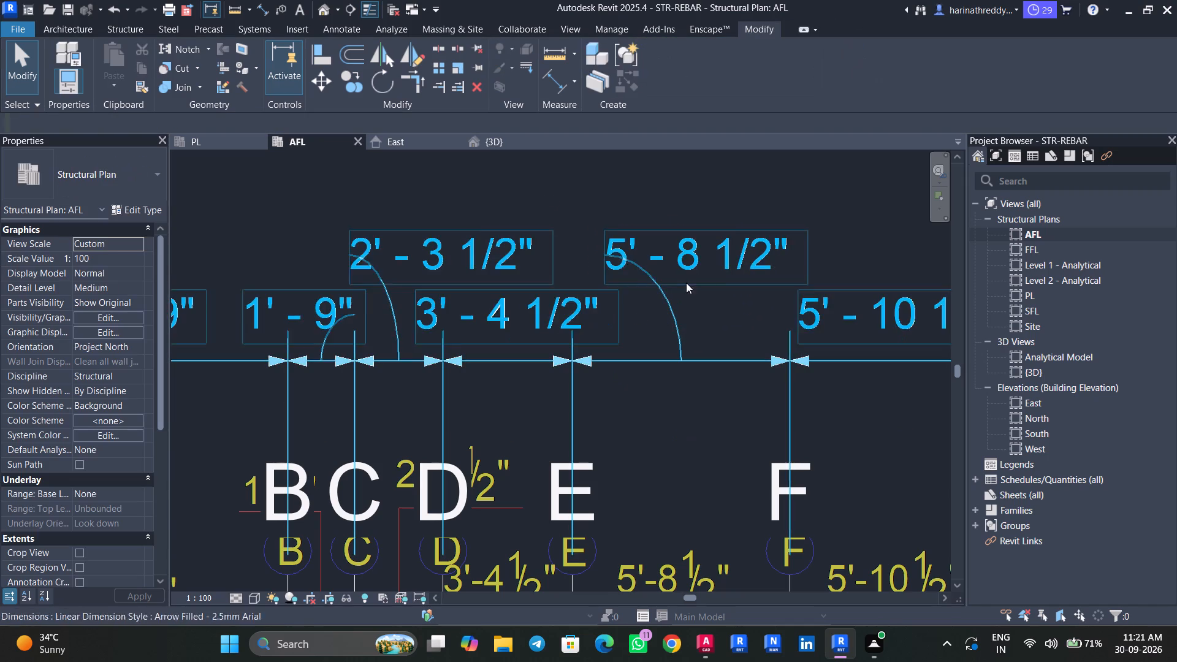
pyautogui.press('Escape')
pyautogui.press('Escape')
pyautogui.click(577, 329)
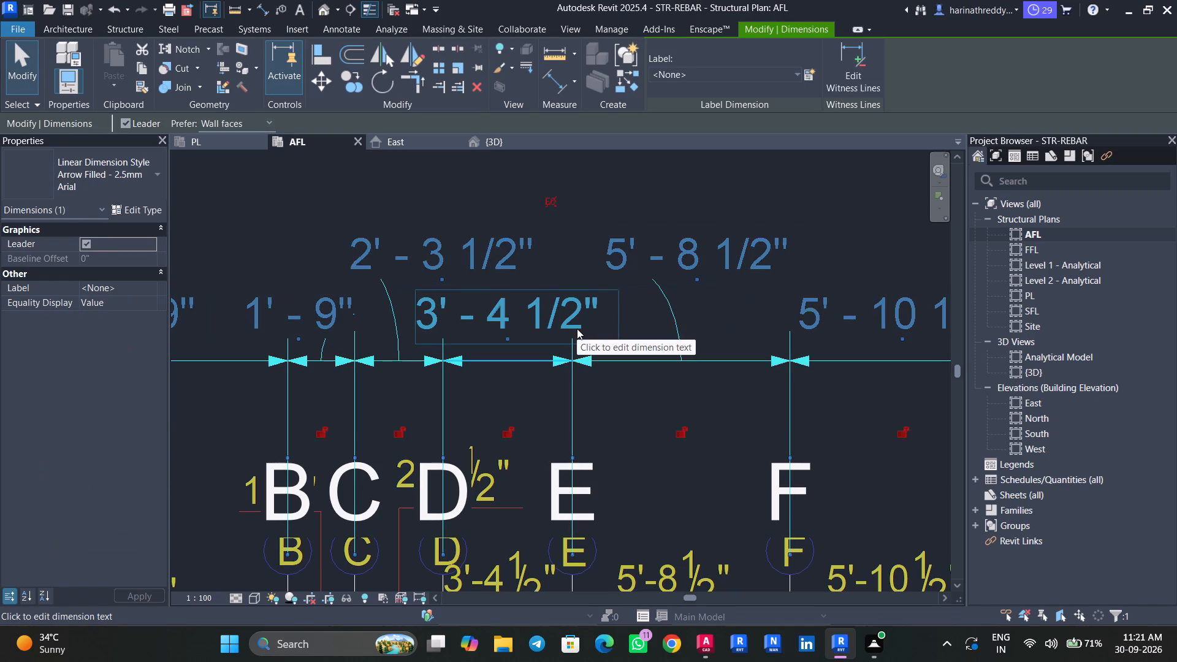
pyautogui.press('Escape')
pyautogui.press('Escape')
# Move the dimension text between grids G and H up above its row, clear of the F–G text.
pyautogui.scroll(-3, 632, 426)
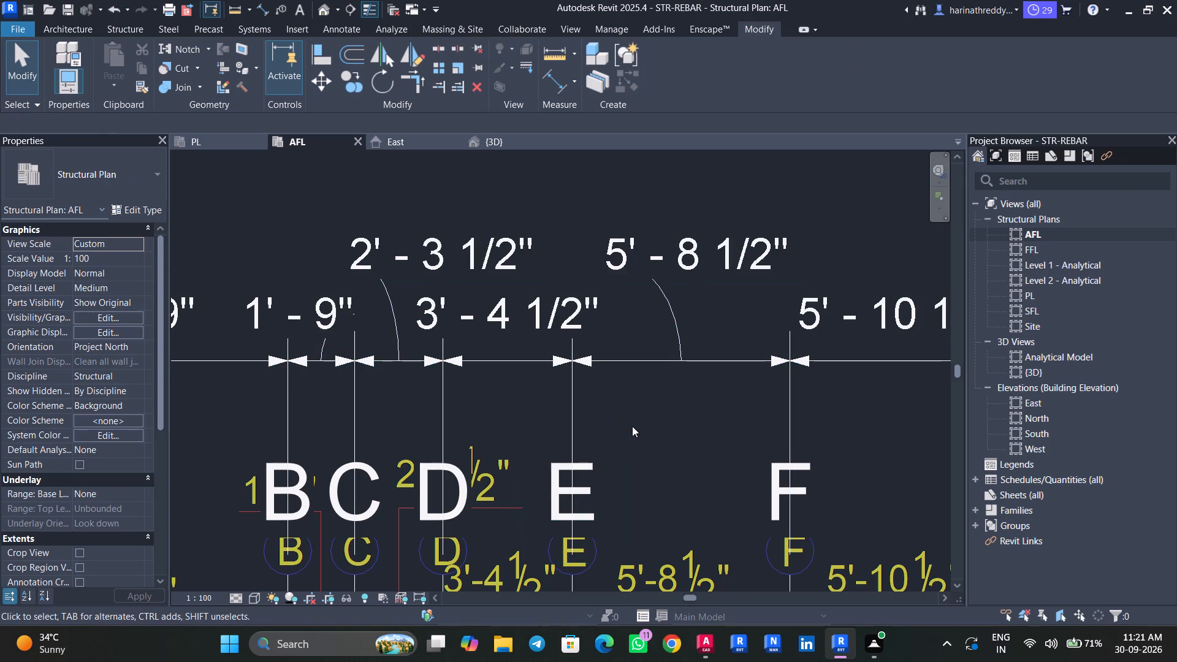
pyautogui.scroll(-3, 692, 428)
pyautogui.moveTo(765, 291); pyautogui.dragTo(761, 249, button='middle')
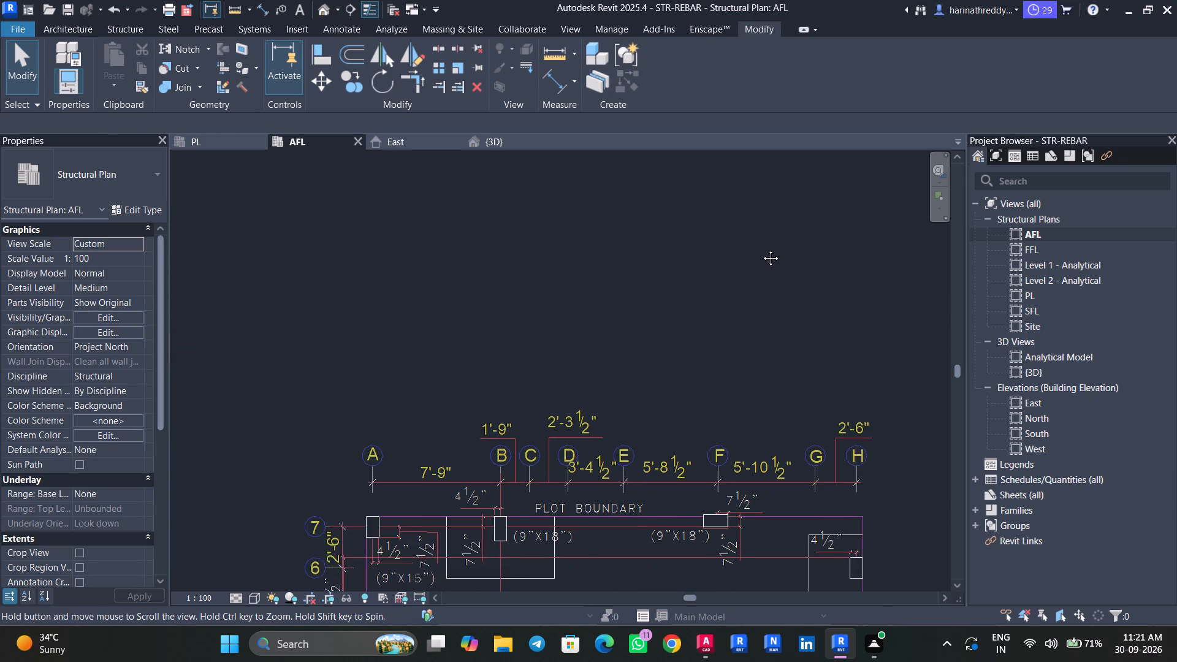
pyautogui.moveTo(761, 249); pyautogui.dragTo(761, 248, button='middle')
pyautogui.scroll(8, 806, 341)
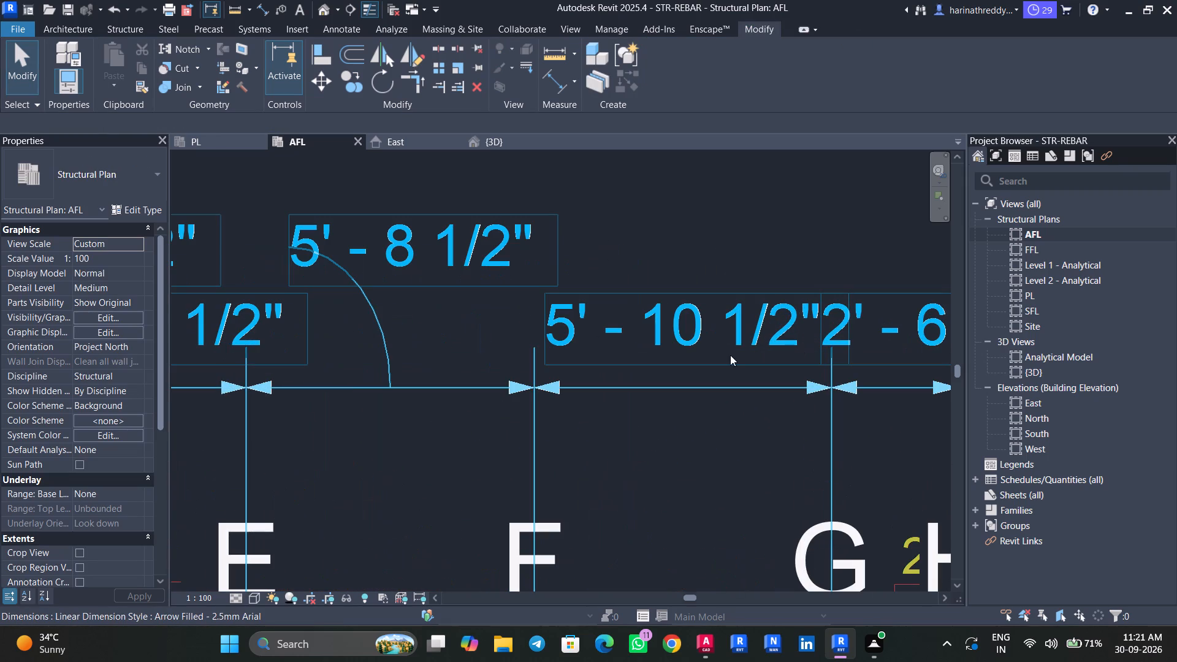
pyautogui.click(859, 347)
pyautogui.moveTo(785, 432); pyautogui.dragTo(533, 464, button='middle')
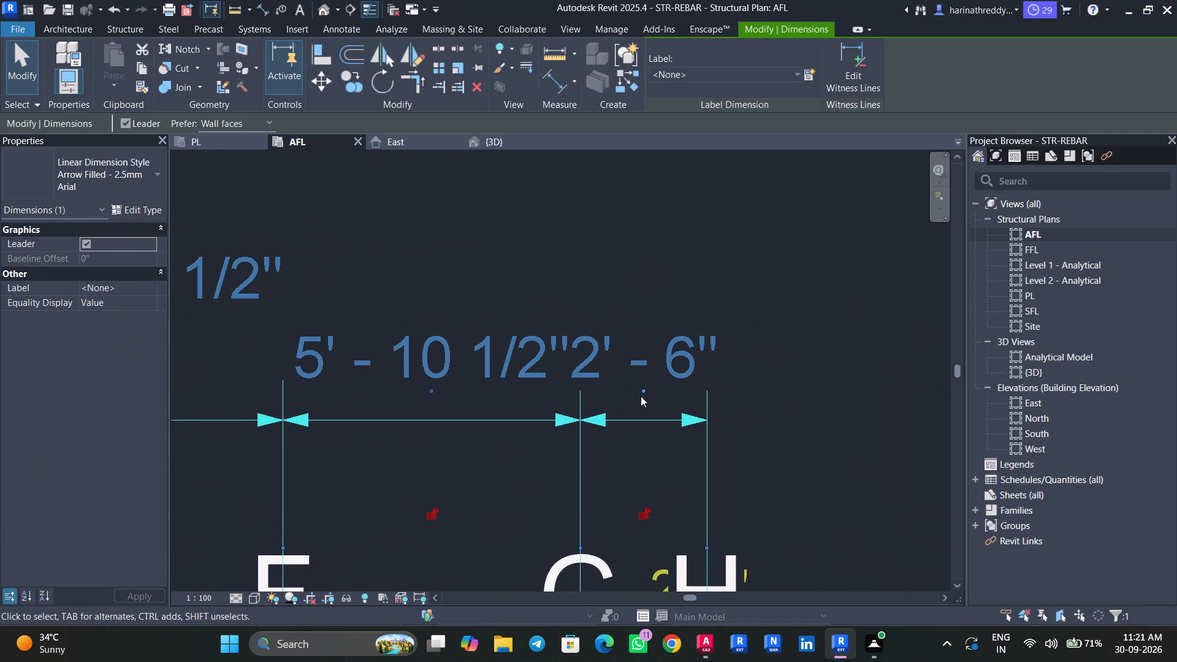
pyautogui.moveTo(646, 387); pyautogui.dragTo(650, 321)
pyautogui.press('Escape')
pyautogui.press('Escape')
# Save the project.
pyautogui.scroll(-12, 763, 348)
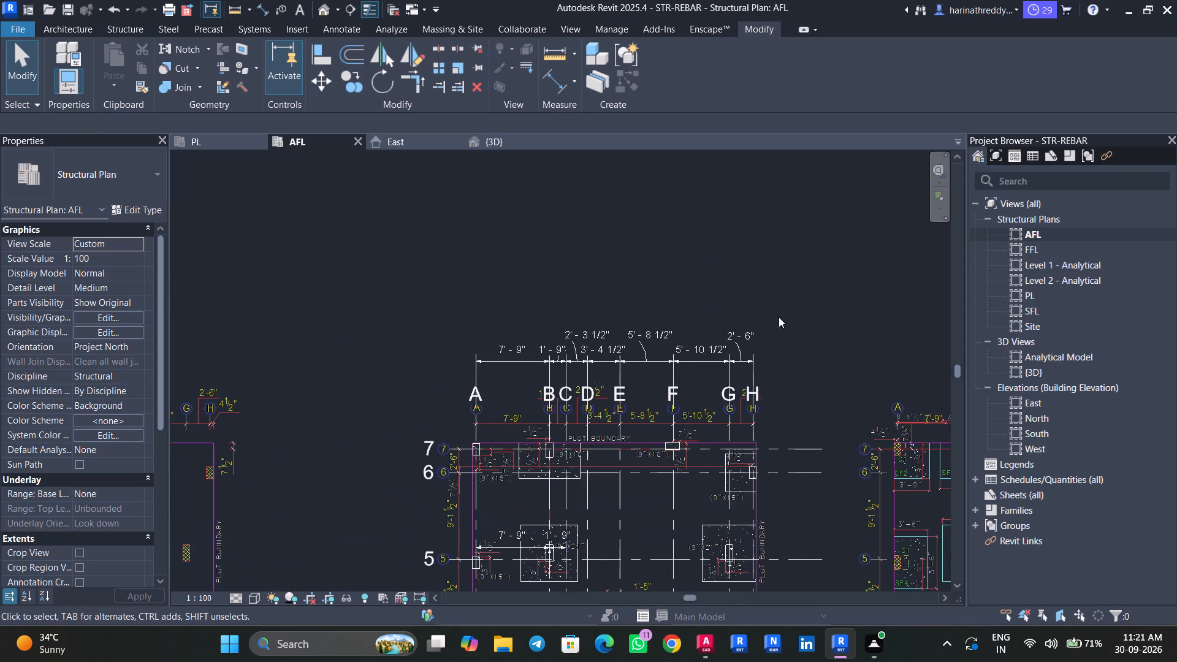
pyautogui.moveTo(761, 295); pyautogui.dragTo(774, 246, button='middle')
pyautogui.scroll(1, 774, 246)
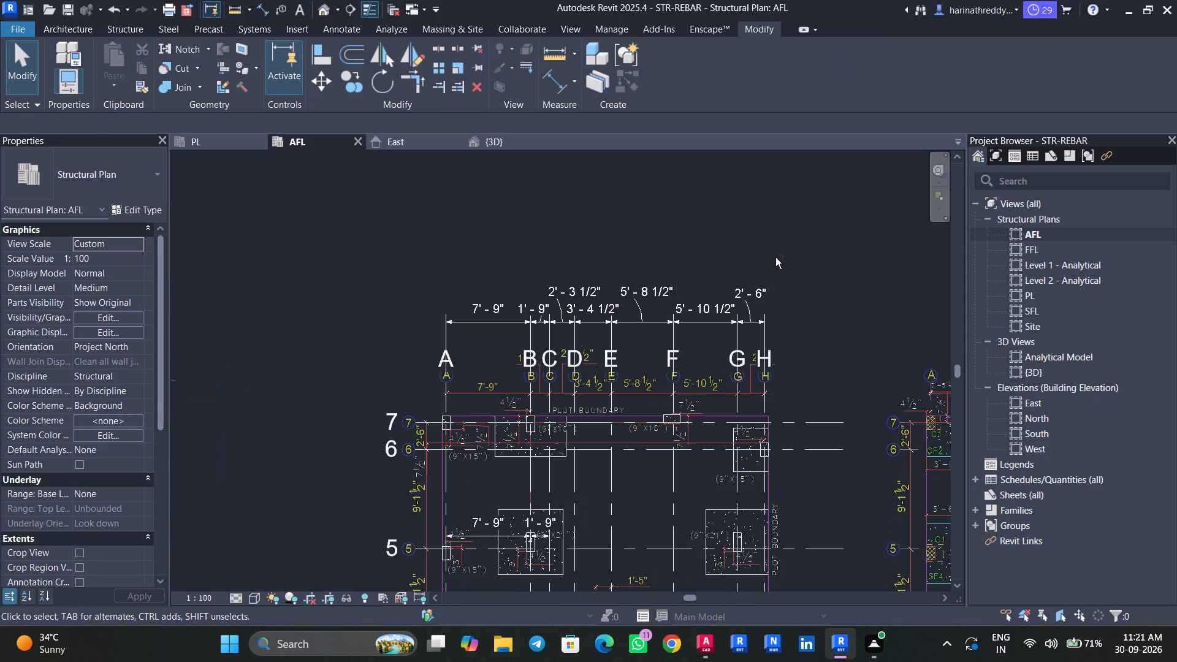
pyautogui.hotkey('ctrl', 's')
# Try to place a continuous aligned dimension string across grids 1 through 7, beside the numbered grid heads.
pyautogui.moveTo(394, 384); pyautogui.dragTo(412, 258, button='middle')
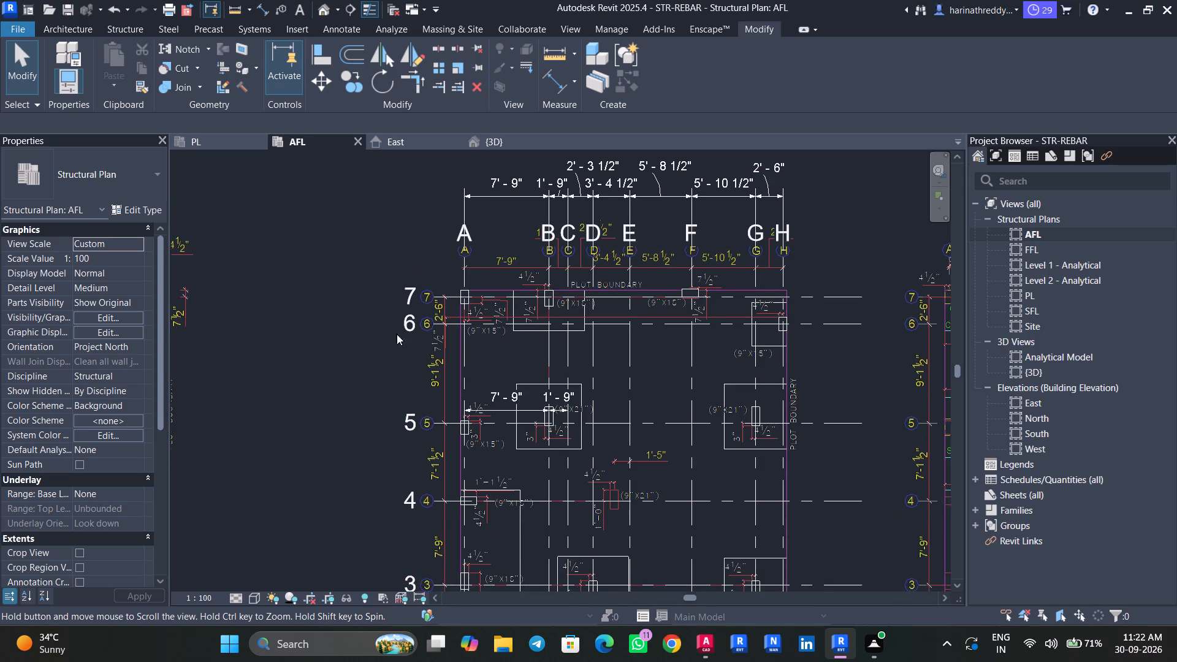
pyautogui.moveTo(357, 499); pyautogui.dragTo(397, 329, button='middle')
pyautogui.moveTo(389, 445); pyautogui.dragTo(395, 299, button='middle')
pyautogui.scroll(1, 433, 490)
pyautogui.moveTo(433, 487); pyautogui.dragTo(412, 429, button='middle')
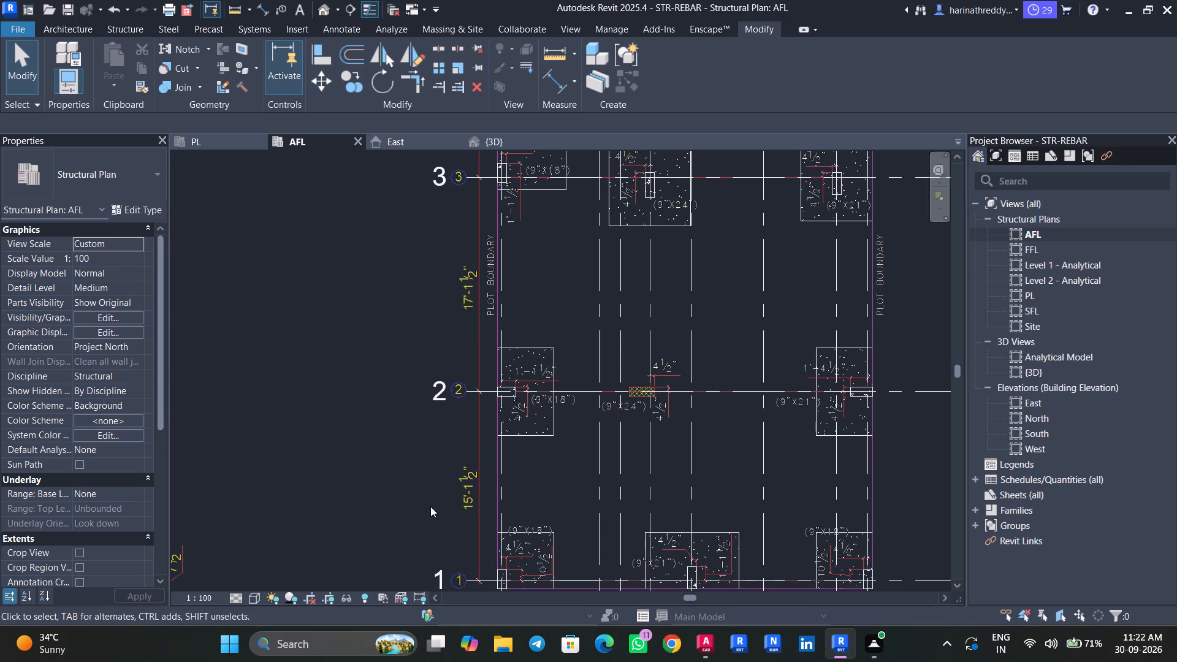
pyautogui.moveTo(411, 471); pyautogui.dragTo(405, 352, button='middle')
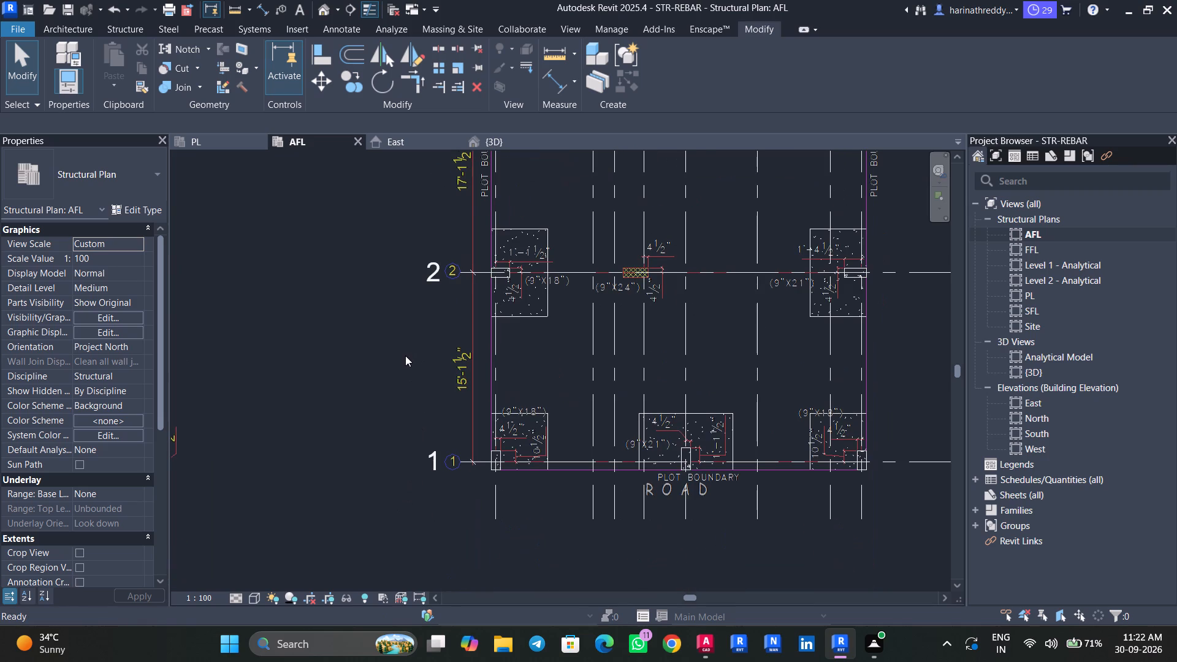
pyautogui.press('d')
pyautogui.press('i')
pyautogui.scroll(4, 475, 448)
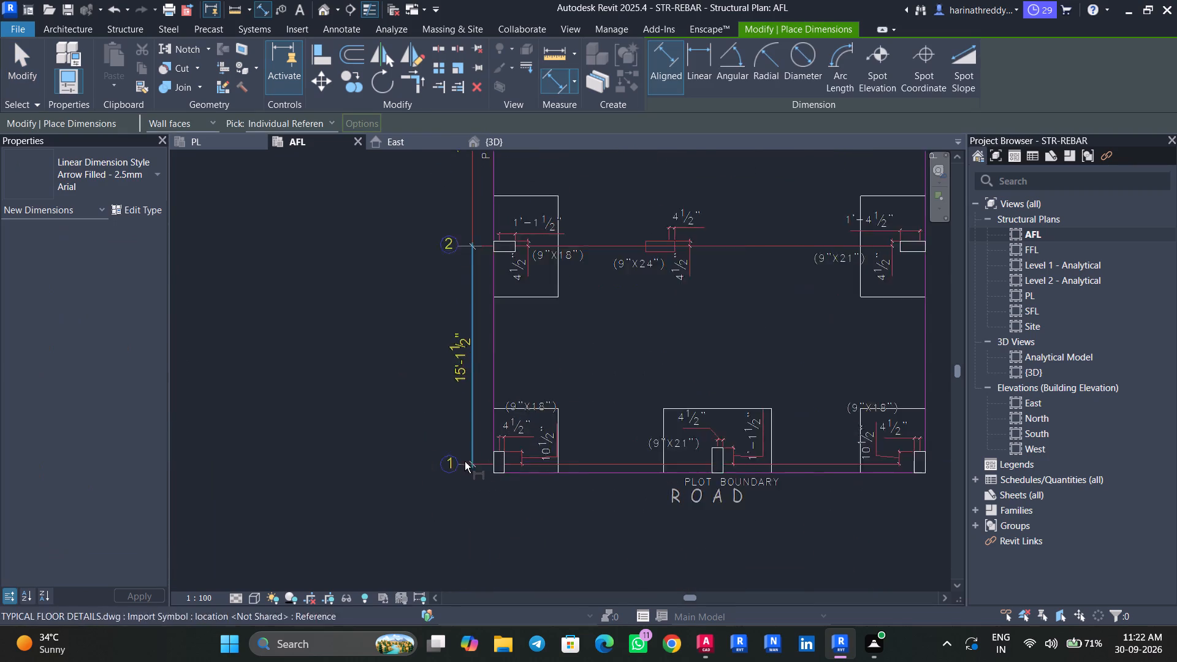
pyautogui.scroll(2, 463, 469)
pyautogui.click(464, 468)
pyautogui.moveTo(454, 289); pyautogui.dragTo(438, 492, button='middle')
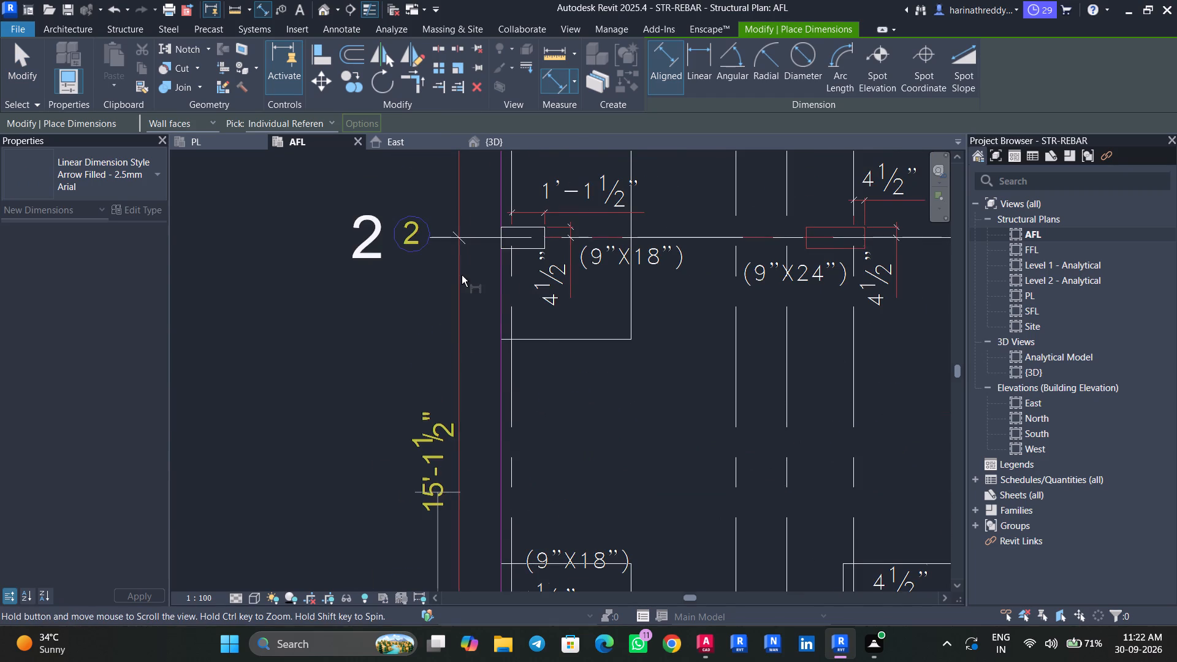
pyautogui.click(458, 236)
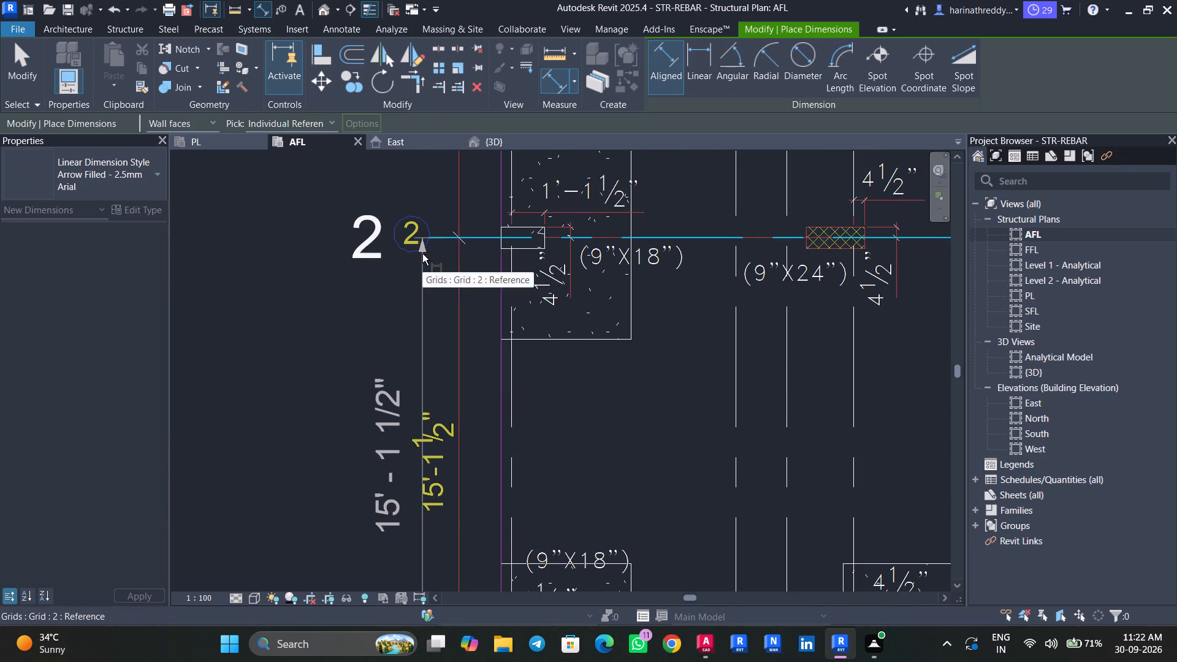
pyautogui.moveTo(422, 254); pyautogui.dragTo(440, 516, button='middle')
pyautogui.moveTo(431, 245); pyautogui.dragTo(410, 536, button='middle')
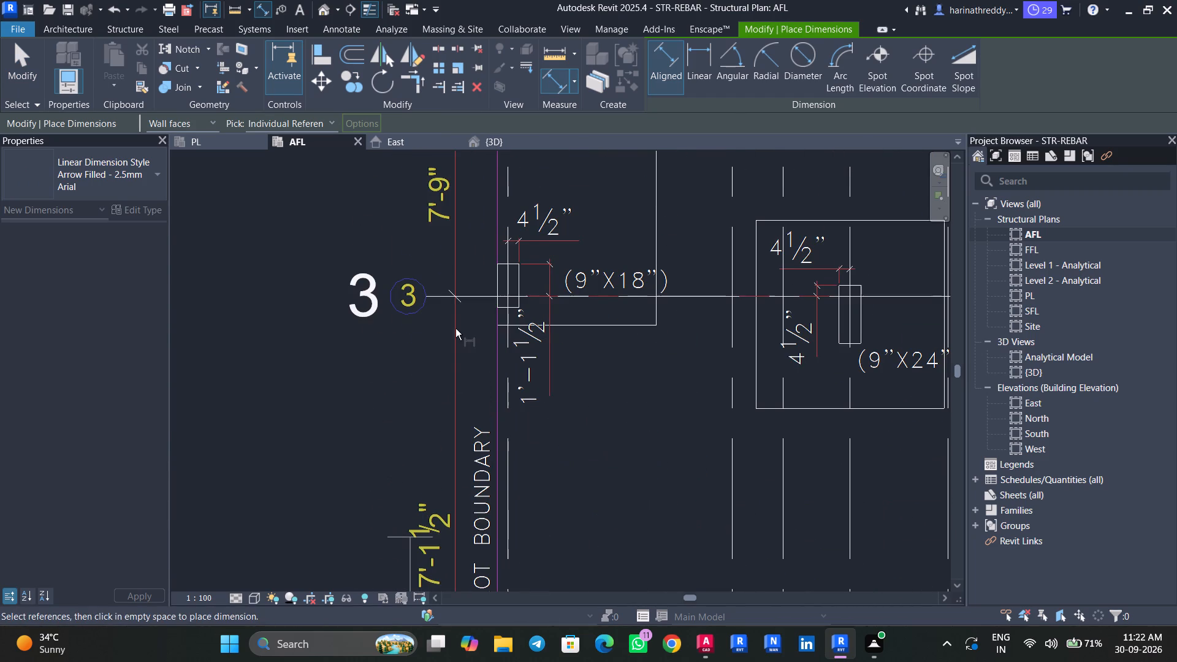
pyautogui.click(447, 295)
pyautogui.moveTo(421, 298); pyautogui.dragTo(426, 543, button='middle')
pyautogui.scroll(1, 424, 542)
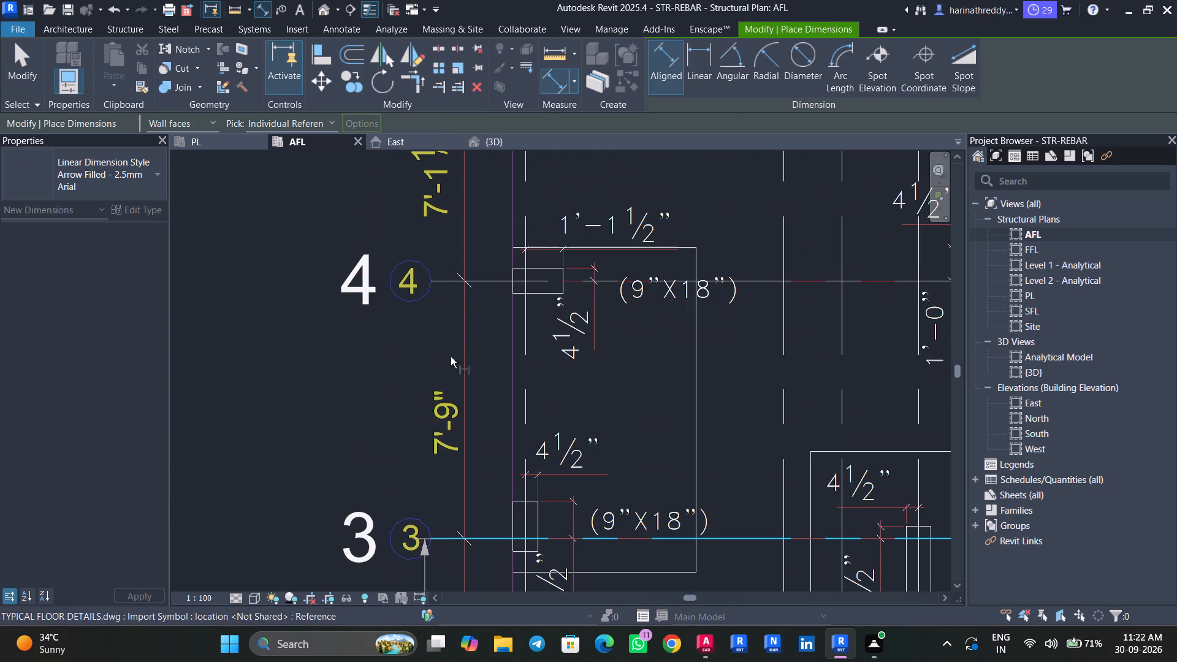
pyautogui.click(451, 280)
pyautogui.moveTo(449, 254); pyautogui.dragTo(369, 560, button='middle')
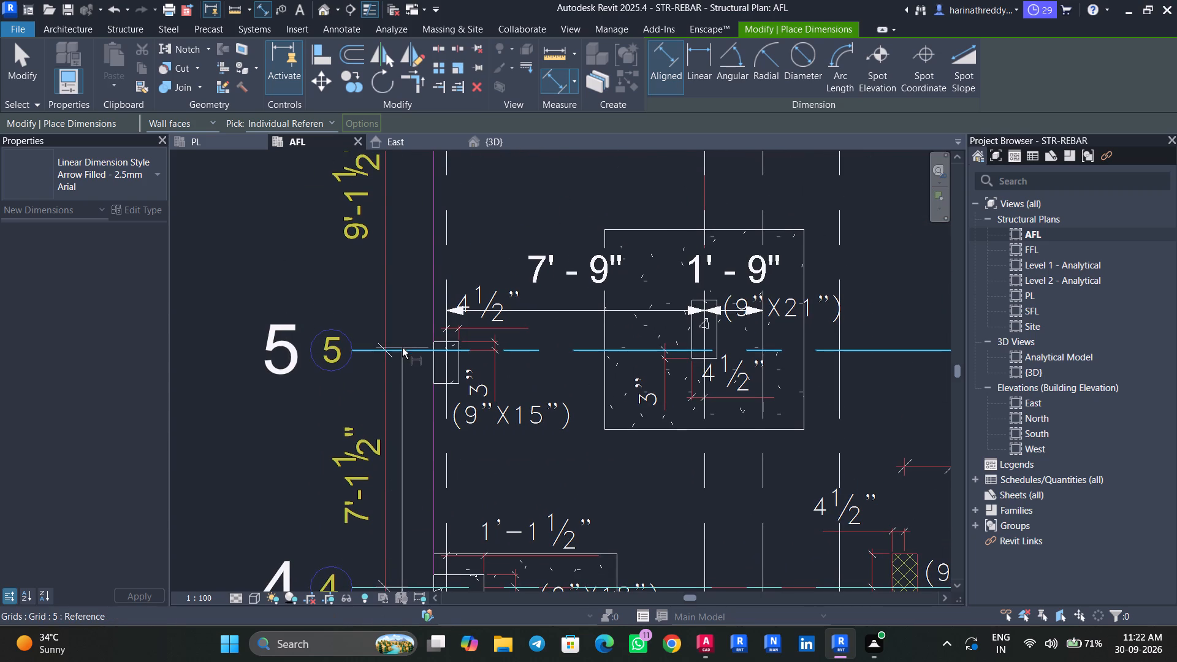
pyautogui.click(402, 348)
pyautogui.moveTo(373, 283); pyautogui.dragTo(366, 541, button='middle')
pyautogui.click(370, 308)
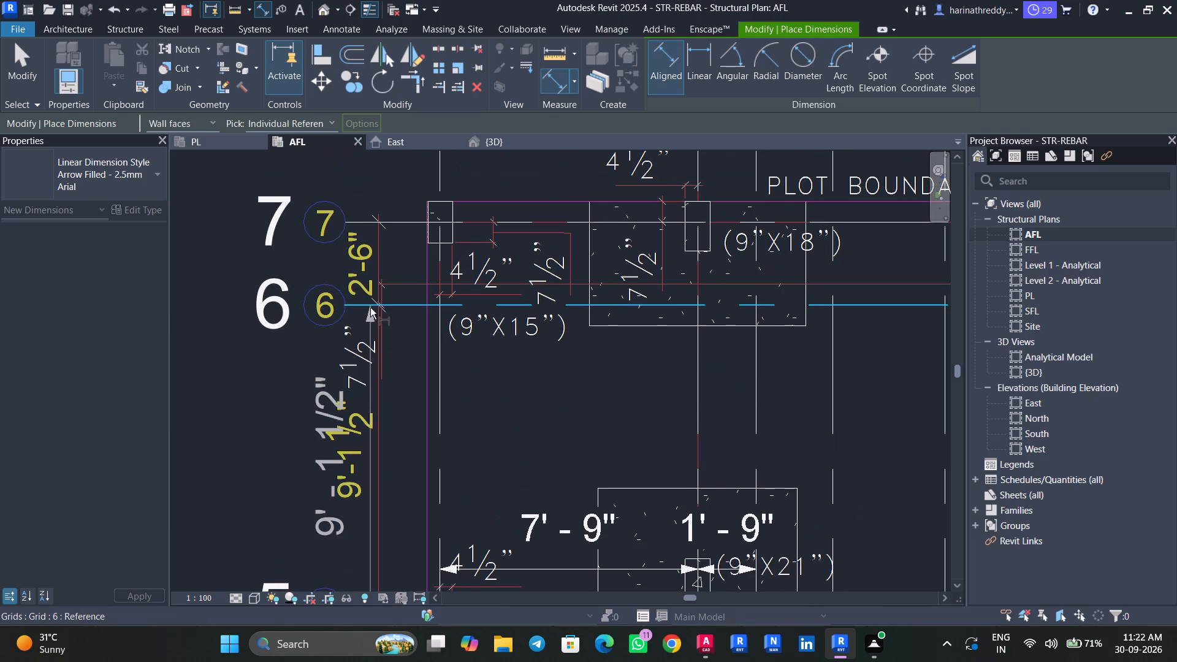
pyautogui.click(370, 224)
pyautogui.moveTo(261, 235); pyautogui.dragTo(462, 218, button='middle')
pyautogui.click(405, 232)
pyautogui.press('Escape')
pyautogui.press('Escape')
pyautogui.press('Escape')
# Place a continuous aligned dimension string across grids 1 through 7, outside the numbered grid heads.
pyautogui.scroll(-8, 405, 346)
pyautogui.scroll(1, 409, 343)
pyautogui.moveTo(409, 343); pyautogui.dragTo(339, 519, button='middle')
pyautogui.press('d')
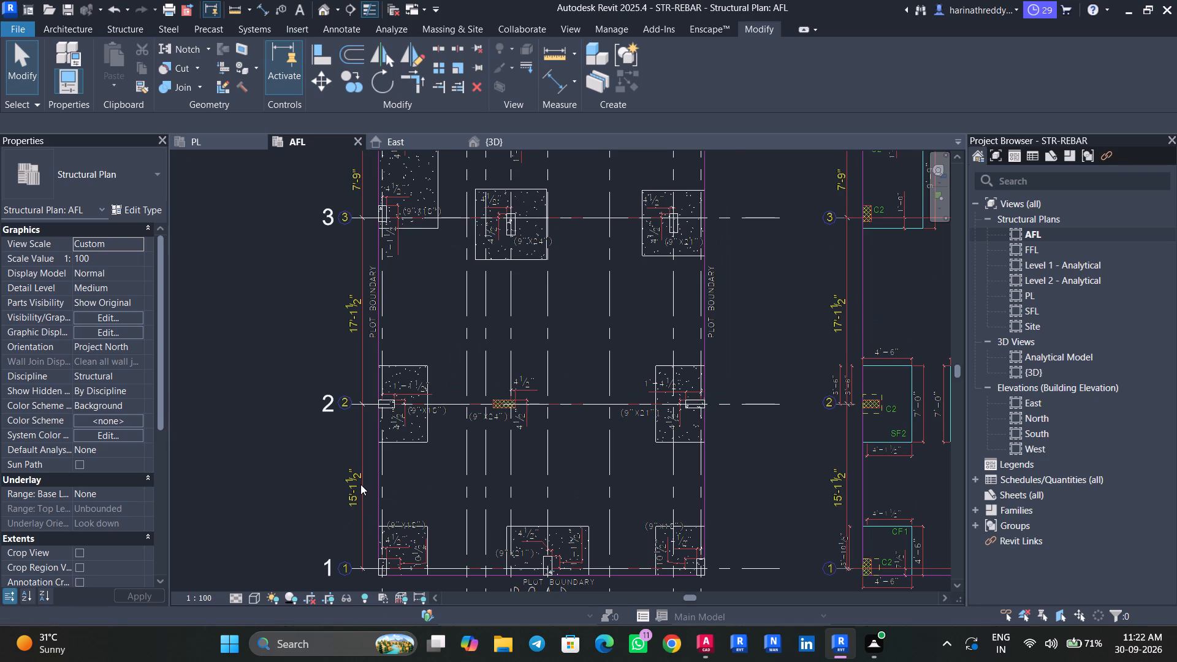
pyautogui.press('i')
pyautogui.click(359, 570)
pyautogui.click(367, 398)
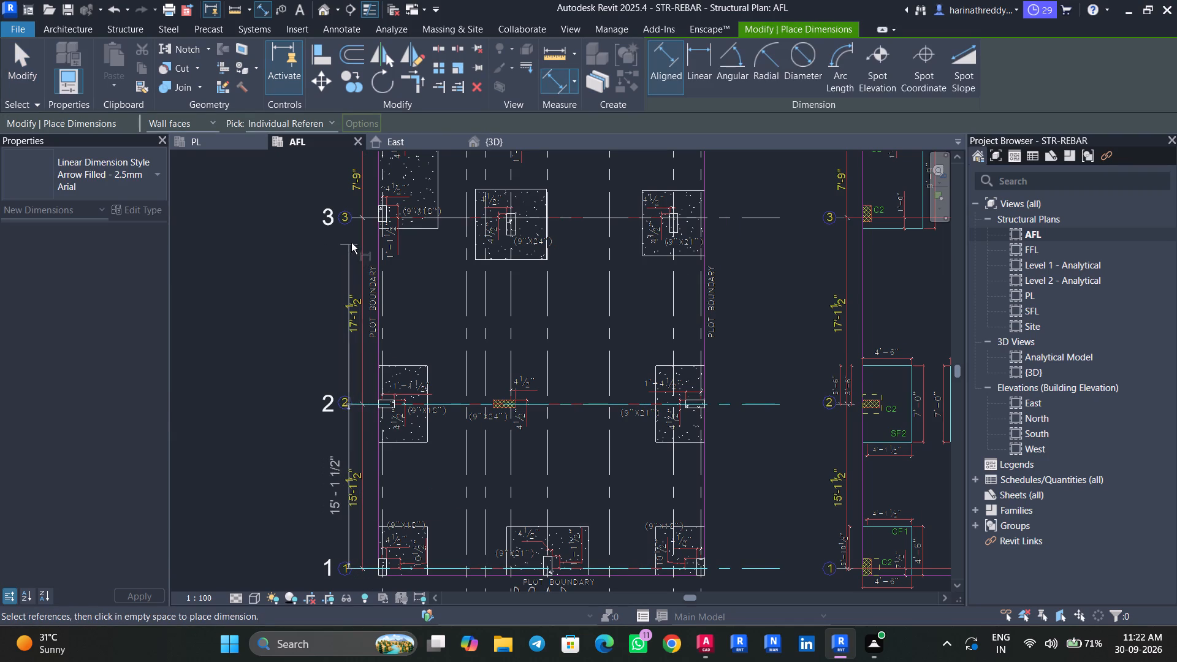
pyautogui.click(364, 218)
pyautogui.moveTo(335, 195); pyautogui.dragTo(380, 406, button='middle')
pyautogui.click(404, 348)
pyautogui.click(406, 272)
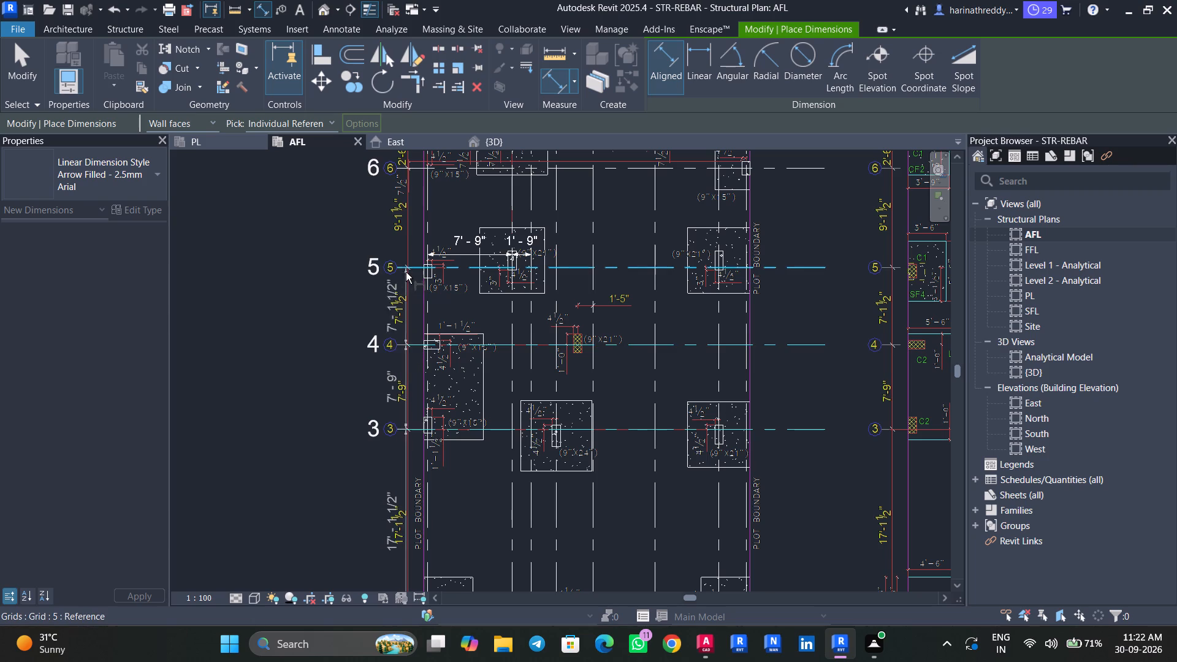
pyautogui.moveTo(362, 257); pyautogui.dragTo(379, 430, button='middle')
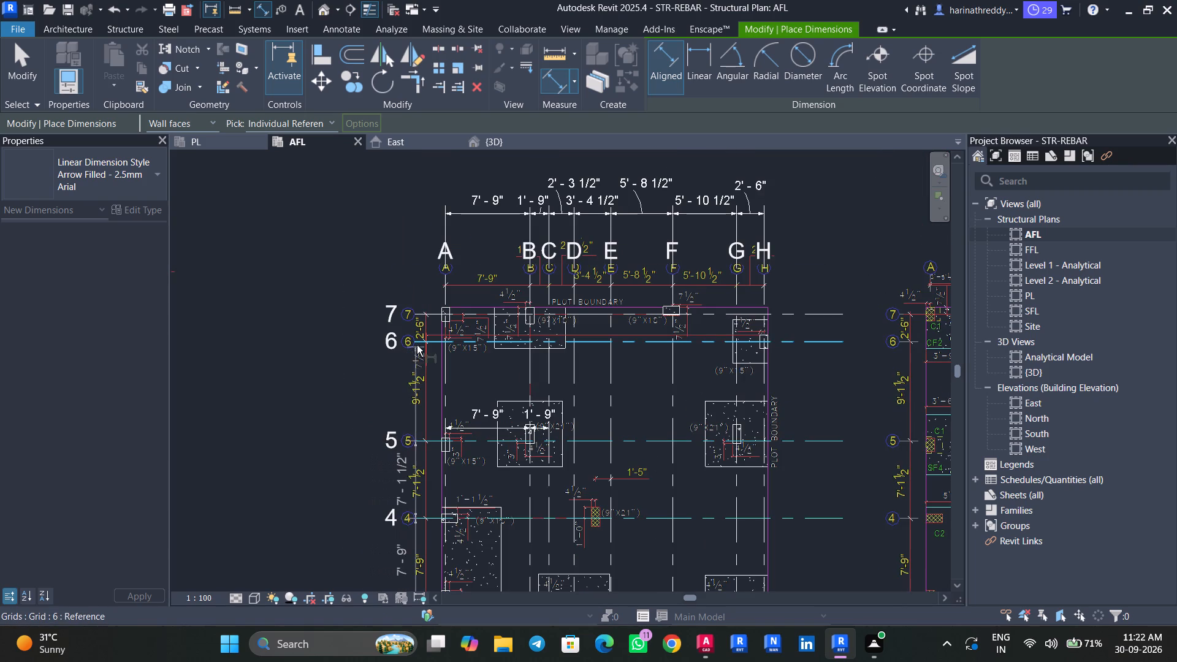
pyautogui.click(419, 343)
pyautogui.click(420, 314)
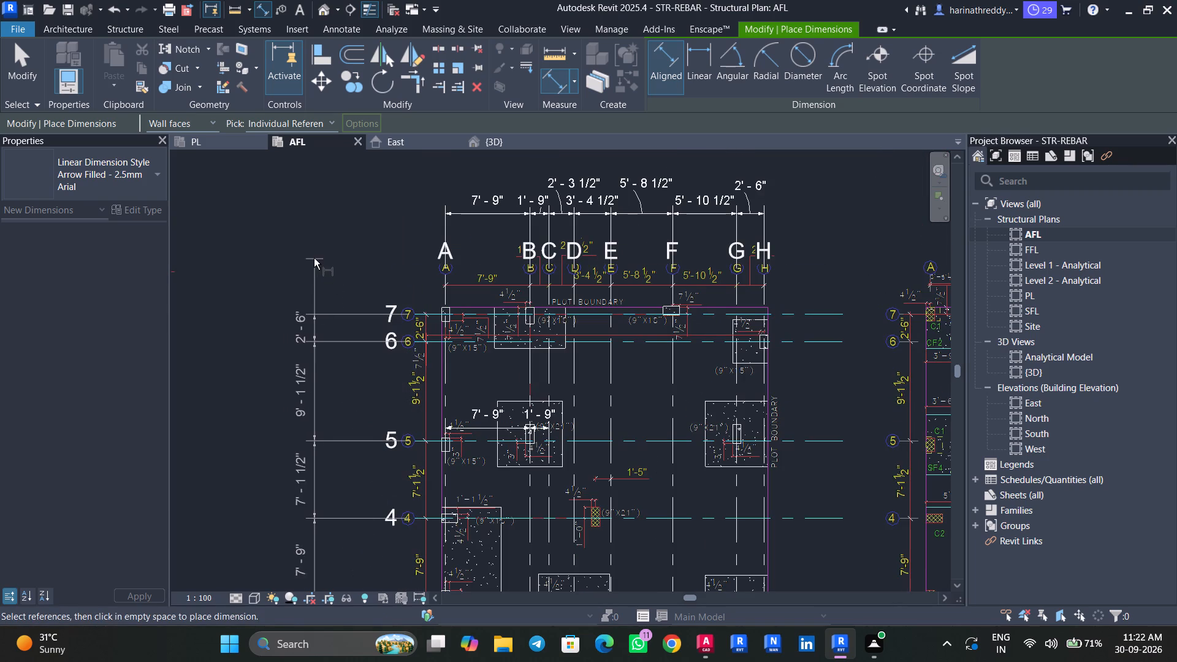
pyautogui.click(314, 251)
pyautogui.press('Escape')
pyautogui.press('Escape')
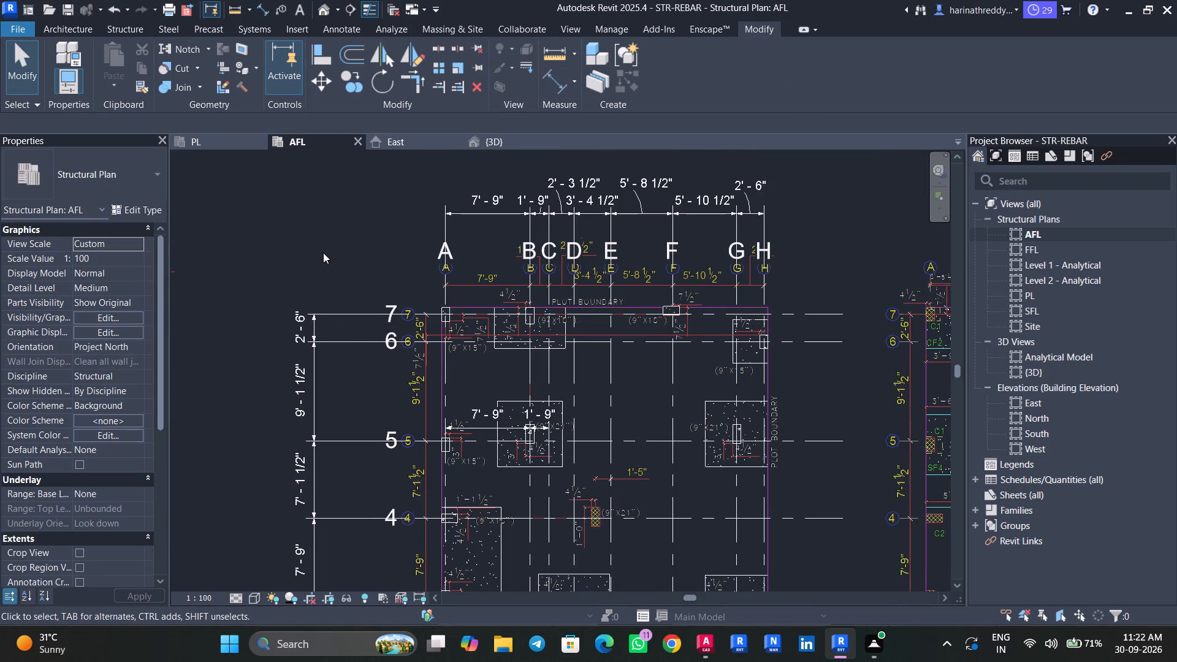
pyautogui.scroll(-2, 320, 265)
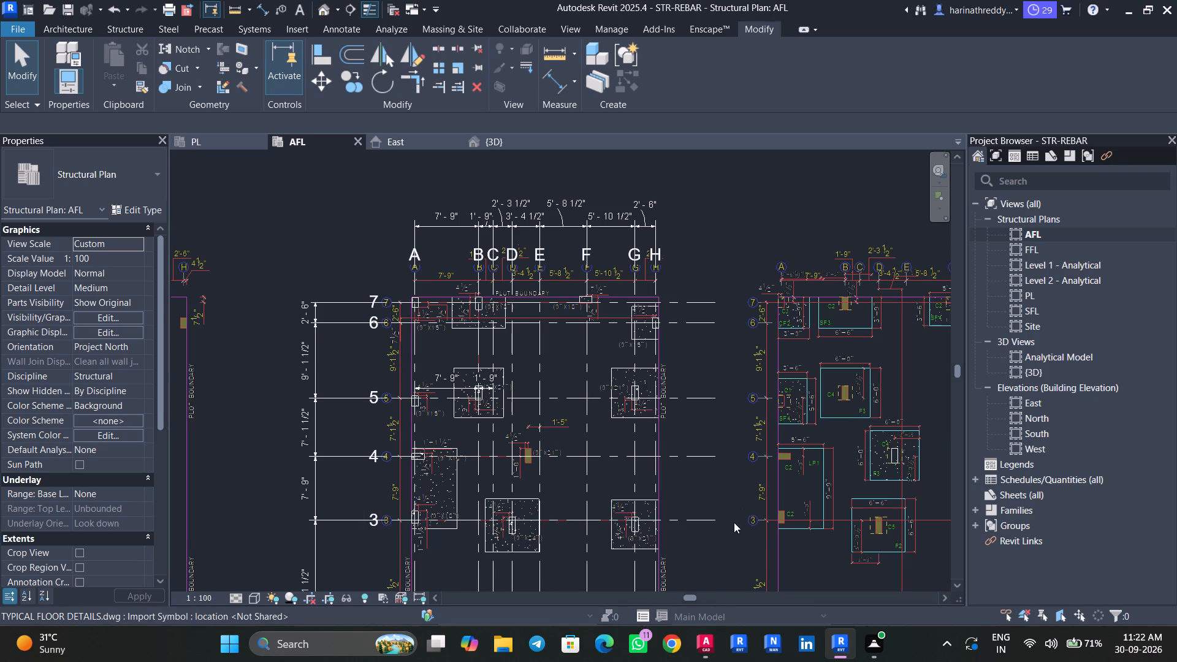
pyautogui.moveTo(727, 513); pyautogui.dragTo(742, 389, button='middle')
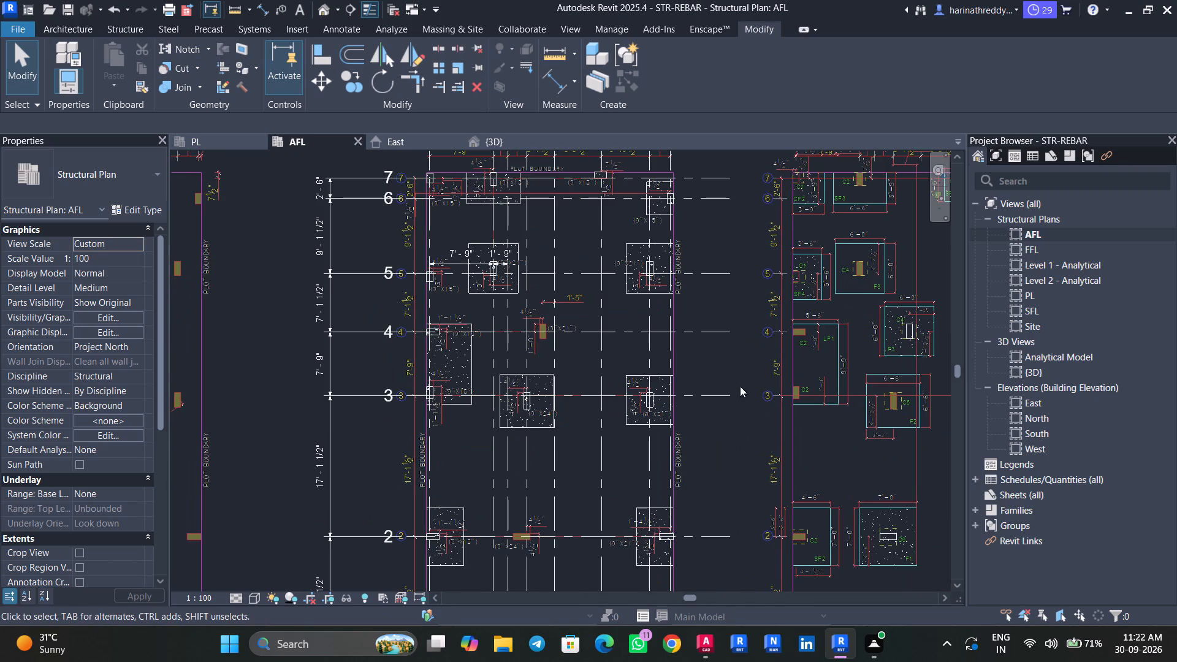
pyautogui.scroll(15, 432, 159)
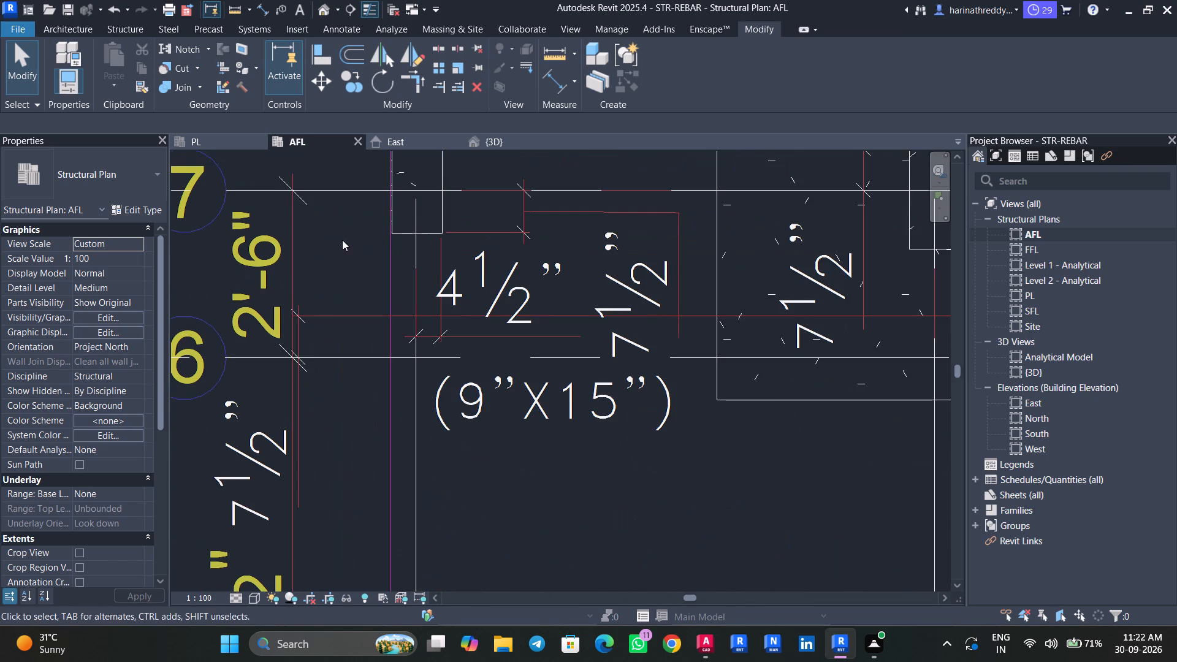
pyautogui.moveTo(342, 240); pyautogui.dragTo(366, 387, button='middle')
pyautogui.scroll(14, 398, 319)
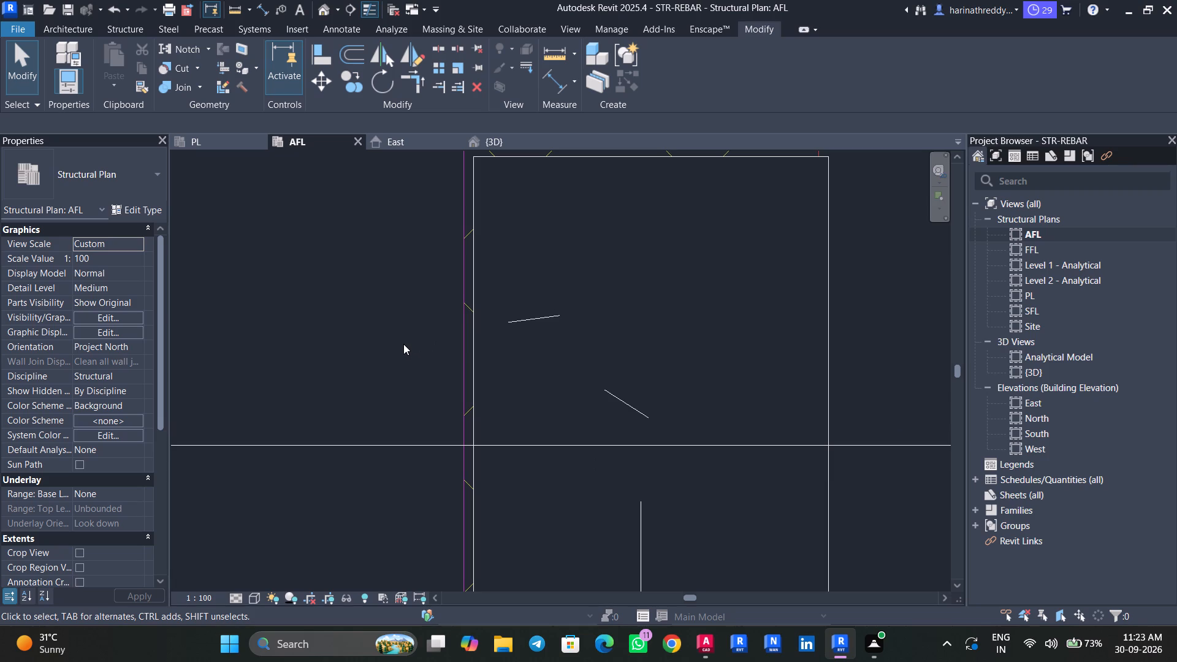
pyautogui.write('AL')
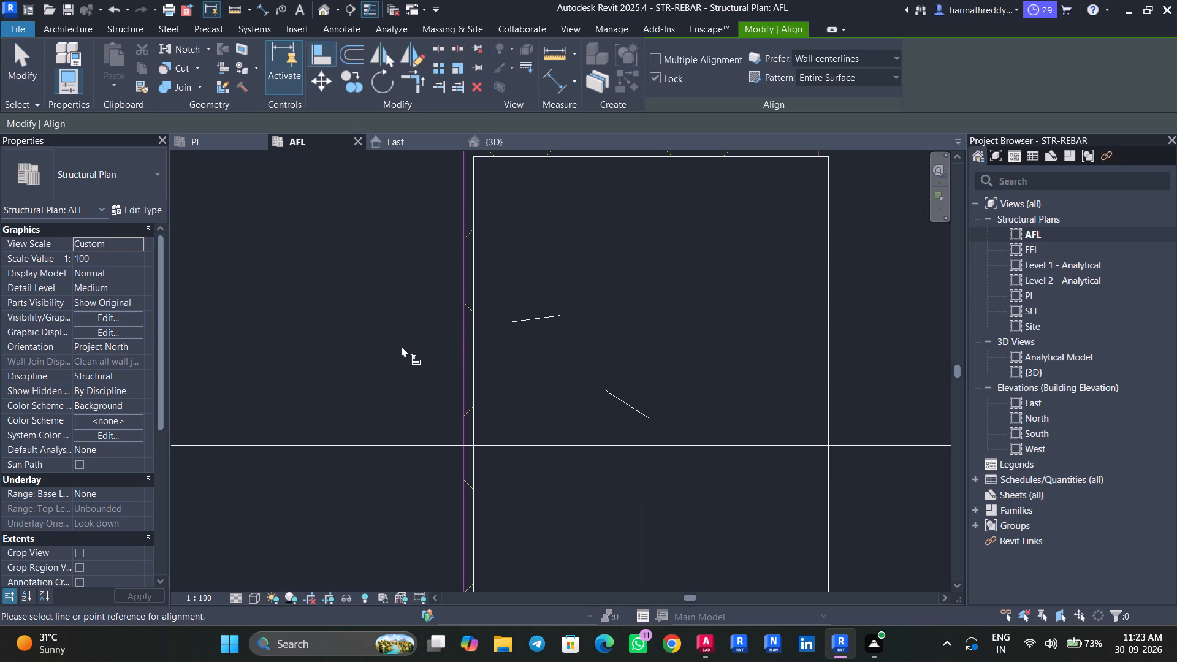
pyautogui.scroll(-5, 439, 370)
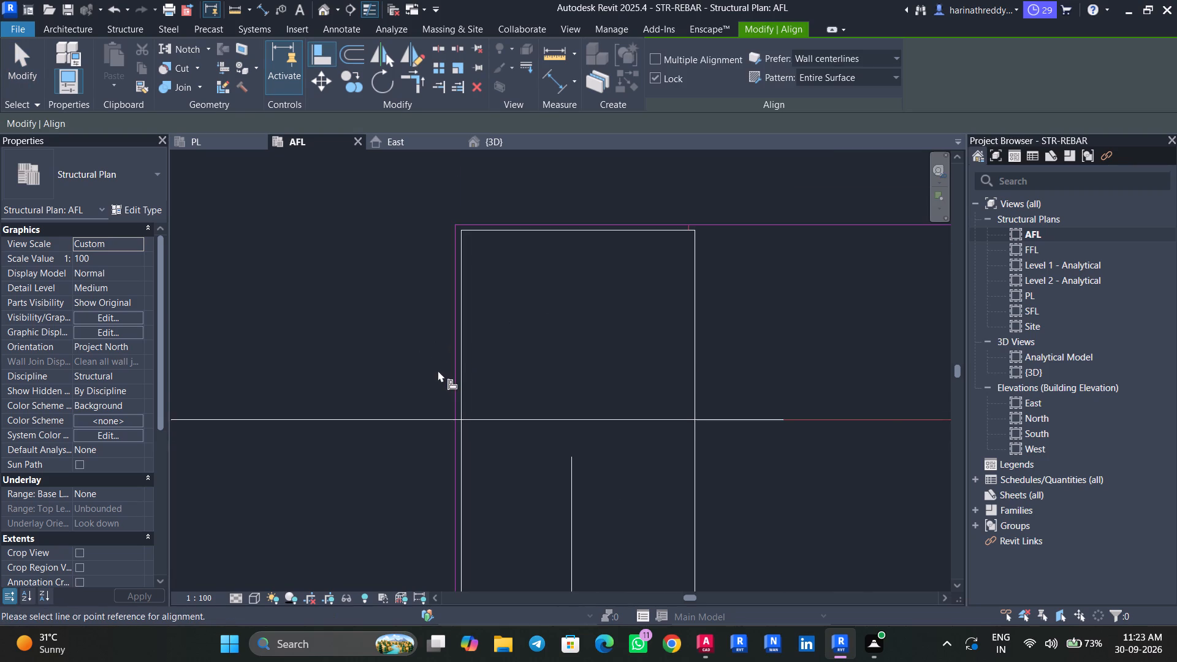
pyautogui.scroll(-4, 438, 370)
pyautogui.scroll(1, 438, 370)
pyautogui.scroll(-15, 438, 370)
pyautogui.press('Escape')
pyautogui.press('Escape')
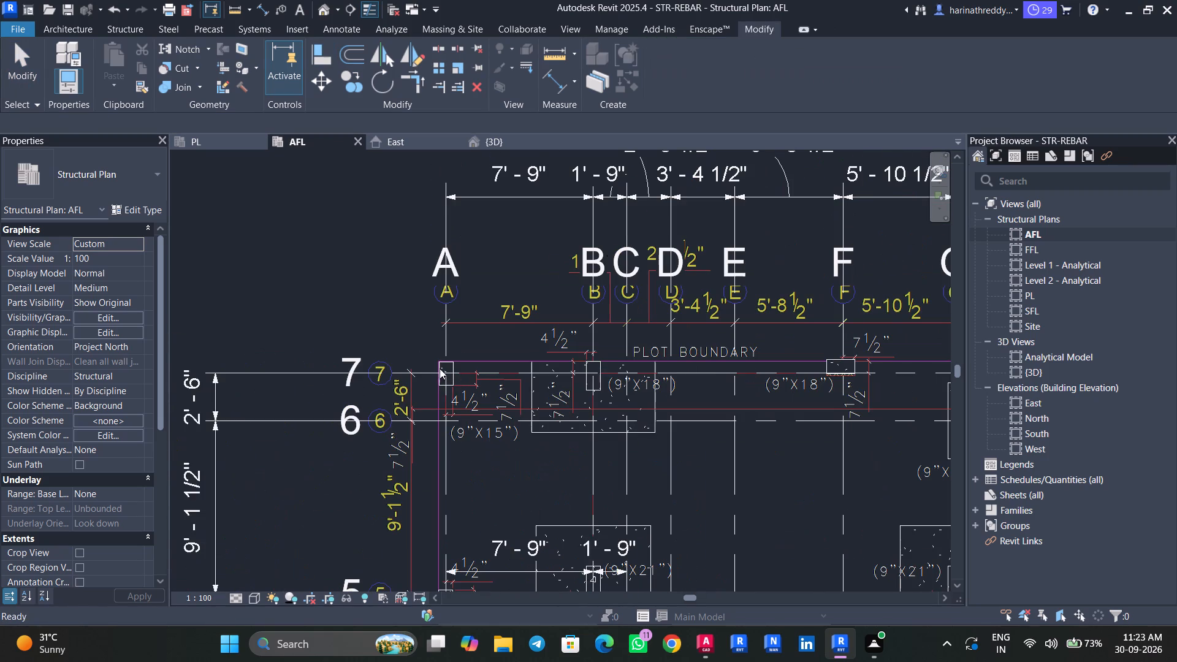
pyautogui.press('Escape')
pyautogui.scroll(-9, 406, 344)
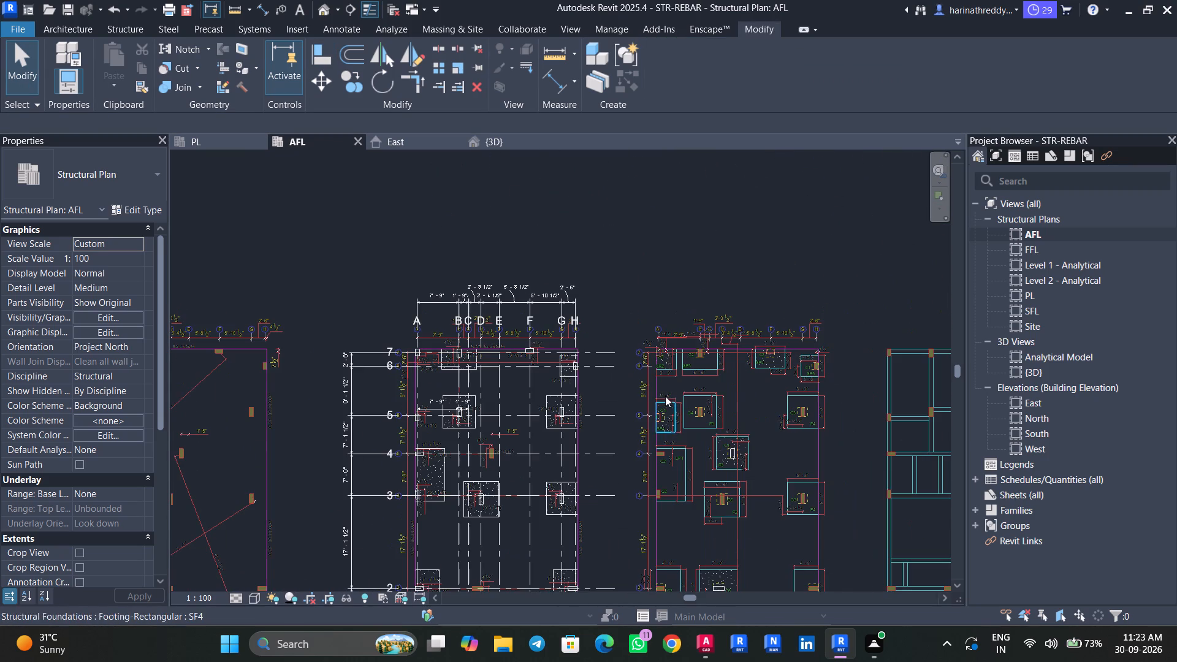
# Align grid A of the footing layout in TYPICAL FLOOR DETAILS.dwg with the model's grid A.
pyautogui.write('AL')
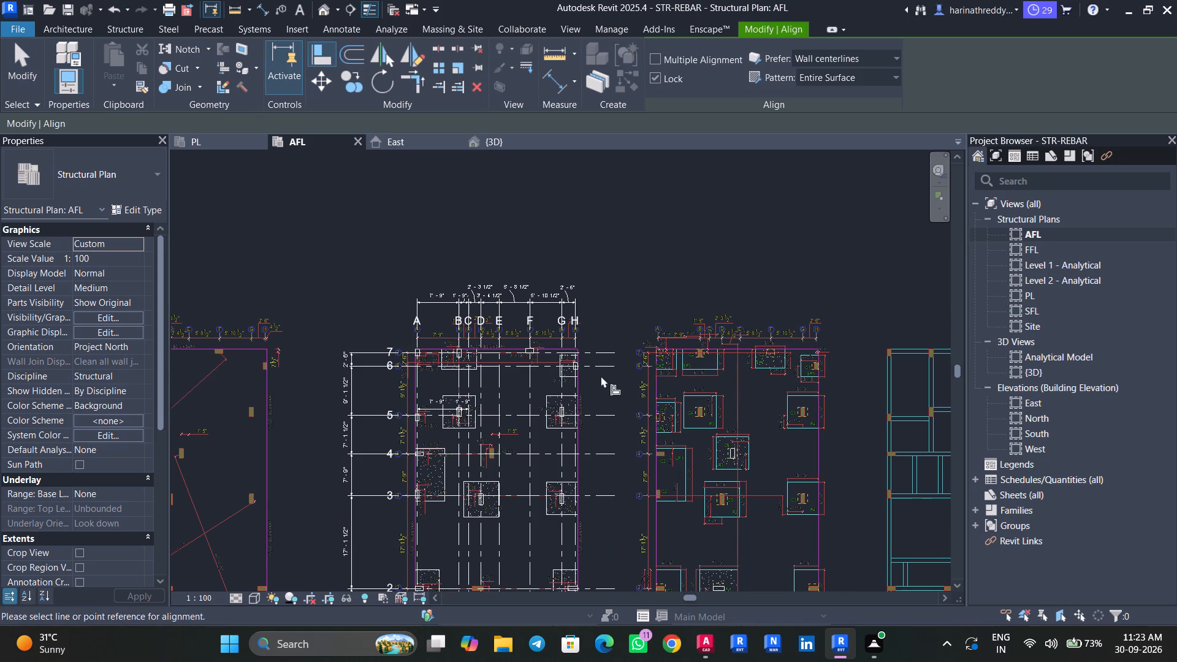
pyautogui.scroll(6, 656, 343)
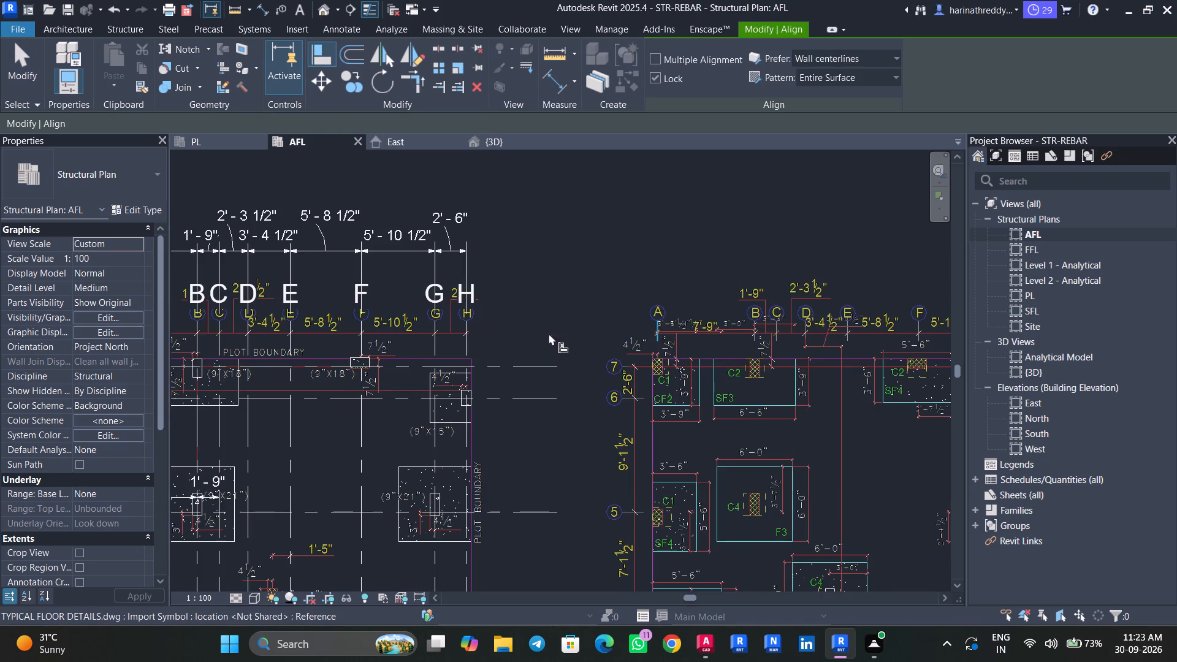
pyautogui.moveTo(562, 325); pyautogui.dragTo(676, 310, button='middle')
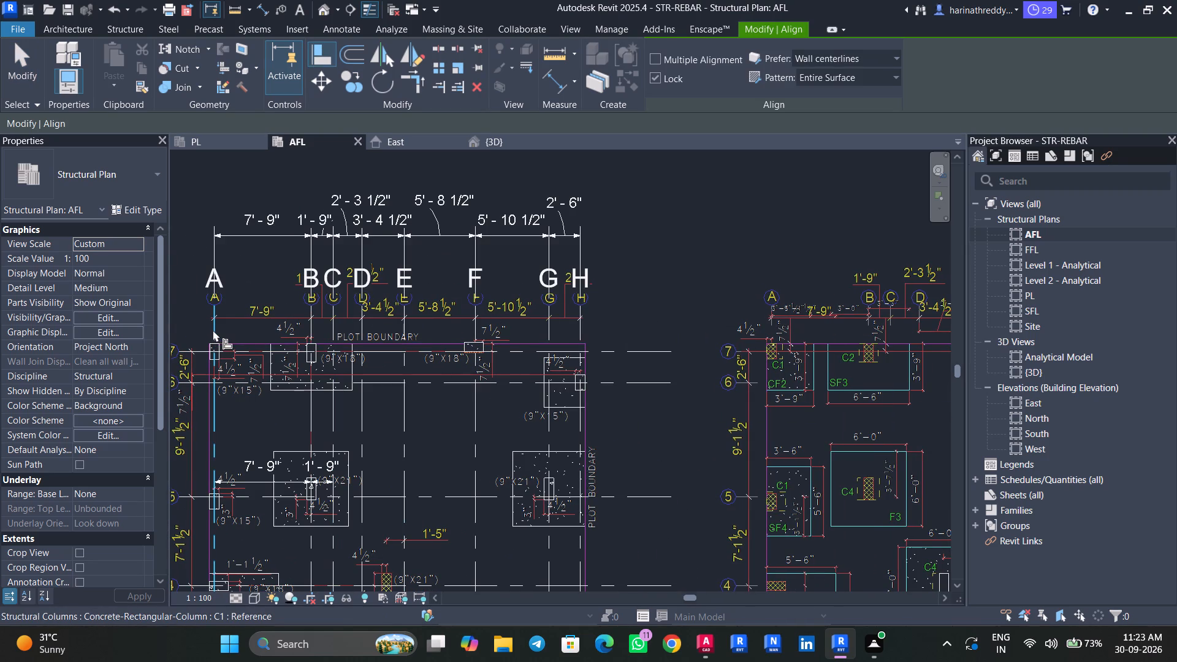
pyautogui.click(213, 327)
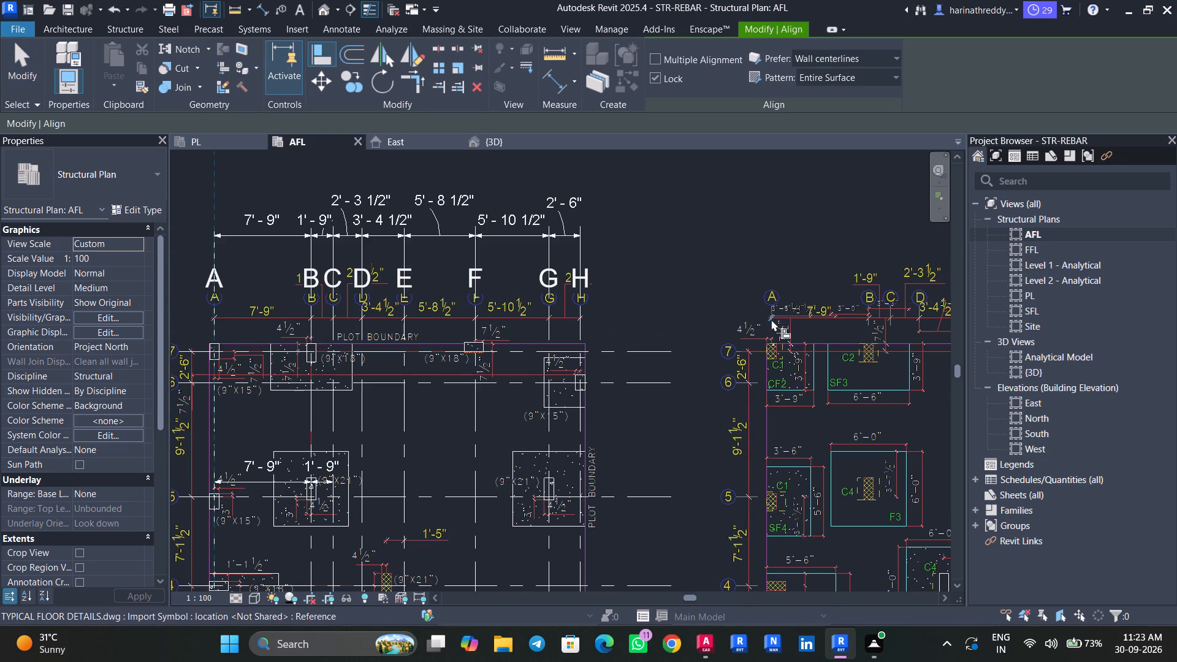
pyautogui.scroll(4, 771, 323)
pyautogui.click(771, 329)
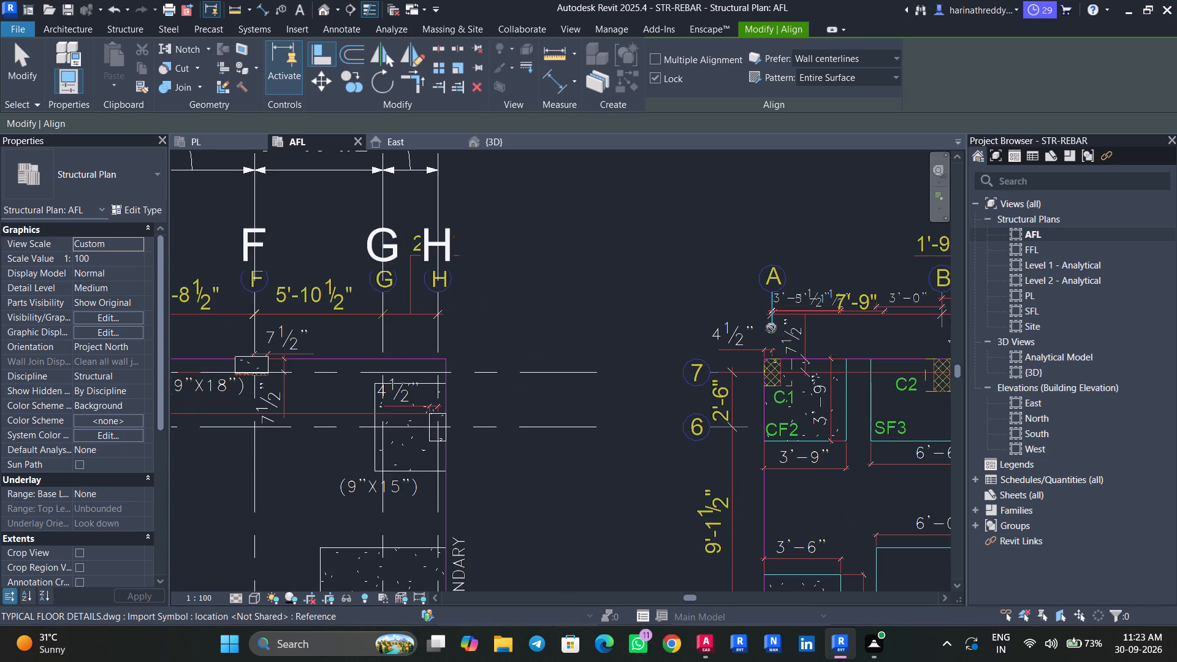
pyautogui.click(901, 609)
pyautogui.scroll(-6, 566, 344)
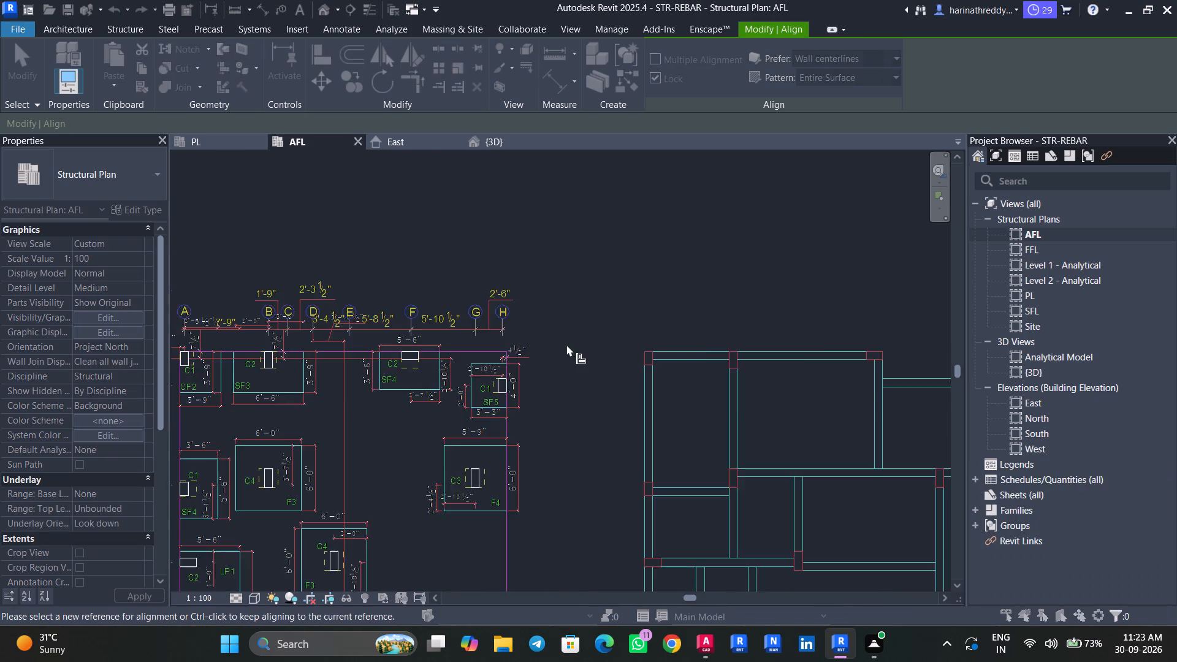
pyautogui.scroll(-1, 566, 344)
pyautogui.press('Escape')
pyautogui.press('Escape')
pyautogui.press('Escape')
# Temporarily hide the C1 column at grids A-7 to check the drawn outline beneath it, and restore its visibility.
pyautogui.moveTo(192, 309); pyautogui.dragTo(192, 308, button='middle')
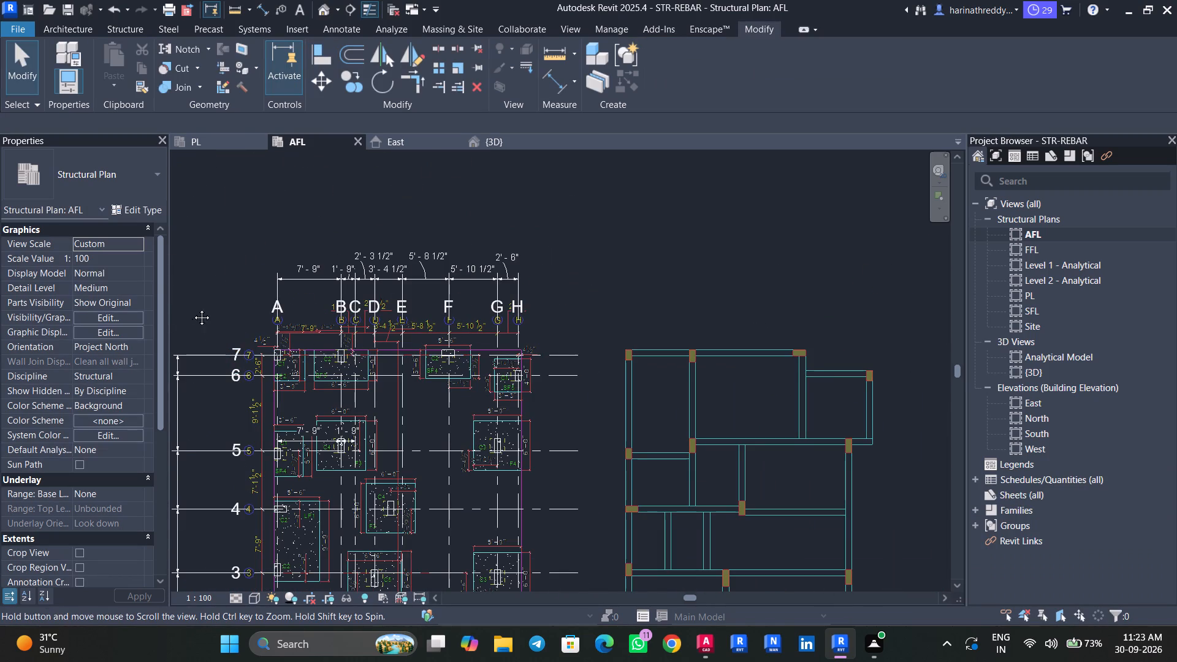
pyautogui.moveTo(192, 308); pyautogui.dragTo(368, 254, button='middle')
pyautogui.scroll(4, 485, 283)
pyautogui.scroll(-1, 481, 284)
pyautogui.scroll(1, 481, 284)
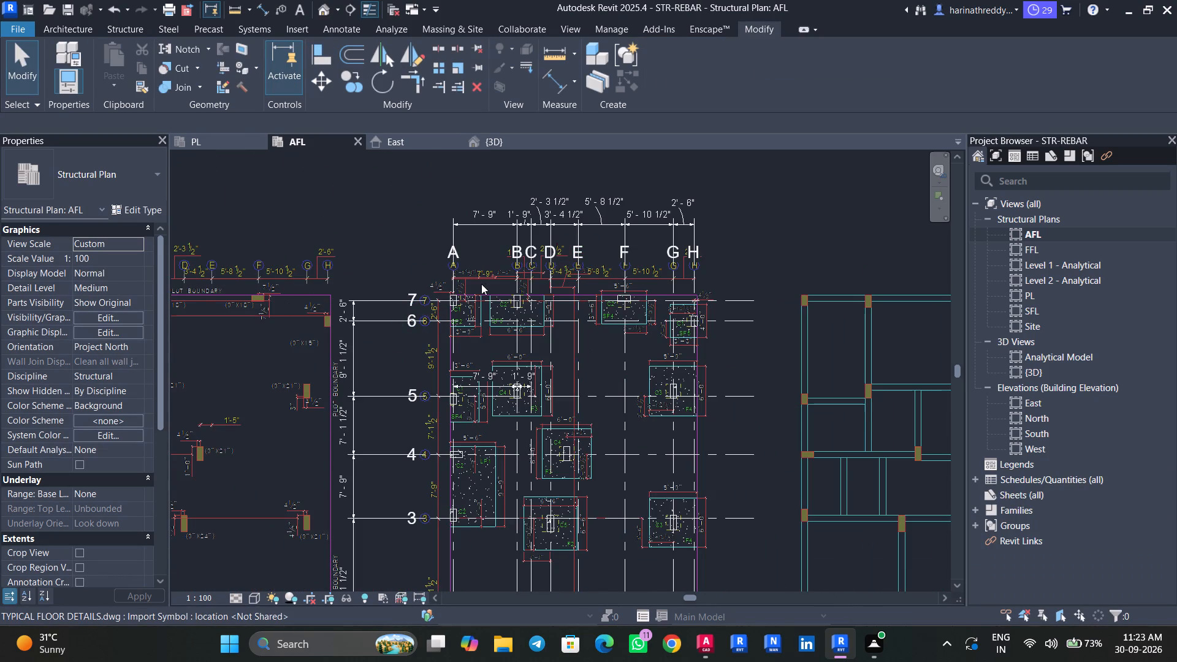
pyautogui.scroll(8, 481, 284)
pyautogui.scroll(14, 406, 318)
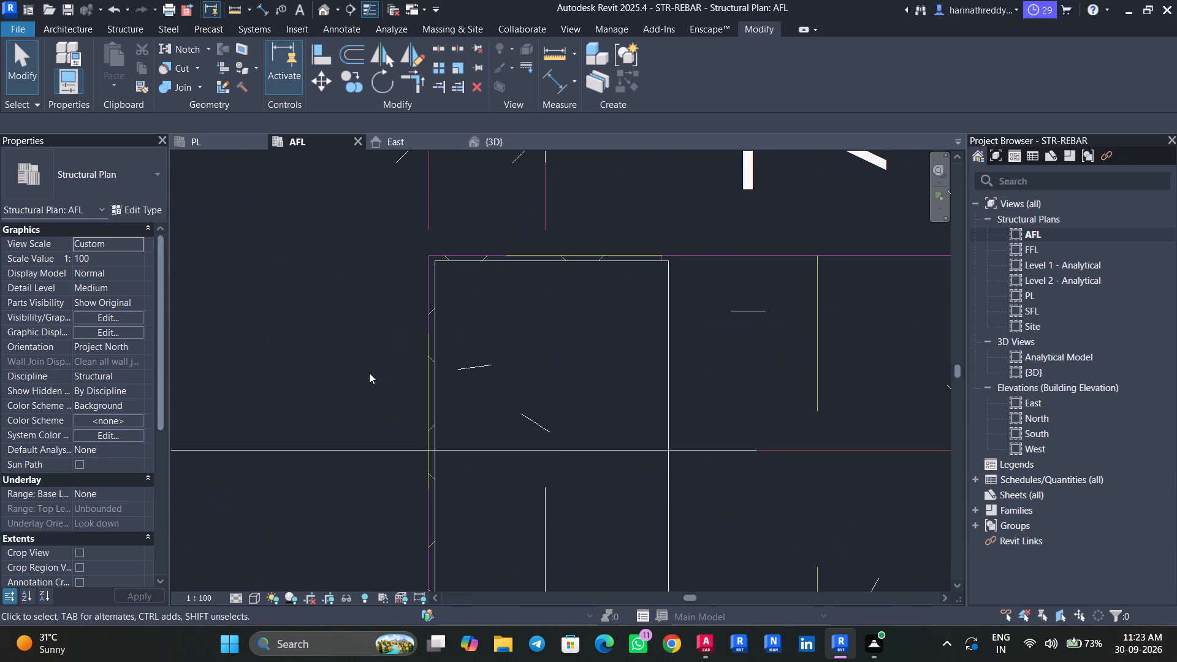
pyautogui.press('Escape')
pyautogui.press('Escape')
pyautogui.click(446, 313)
pyautogui.press('Escape')
pyautogui.click(445, 312)
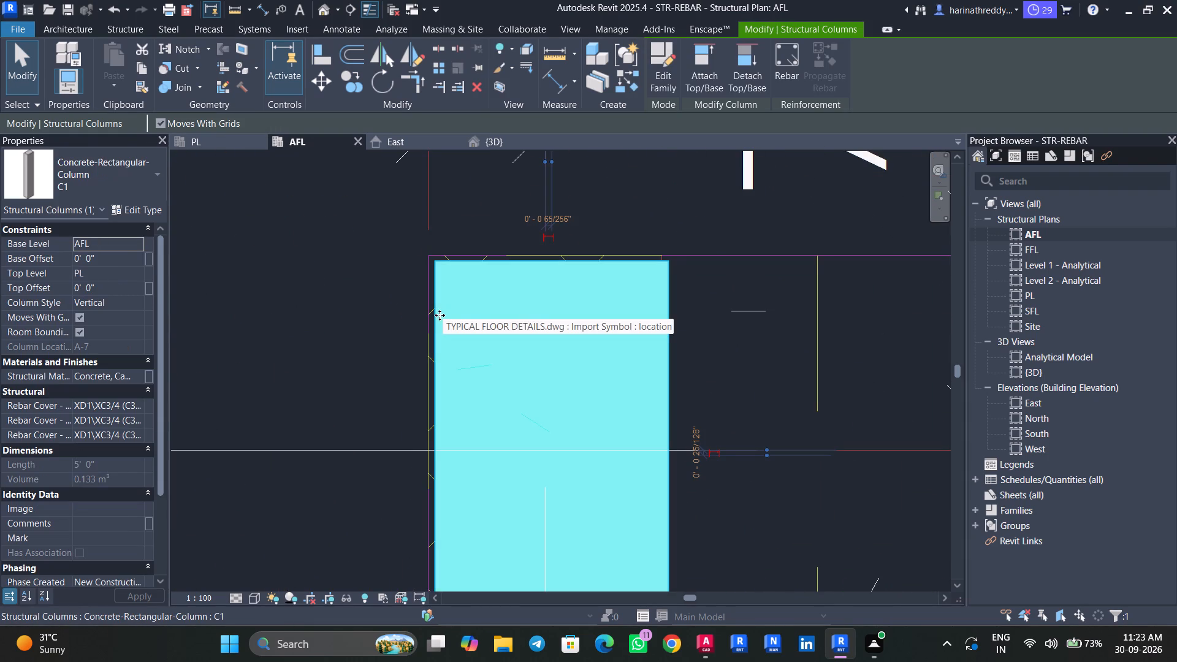
pyautogui.write('HH')
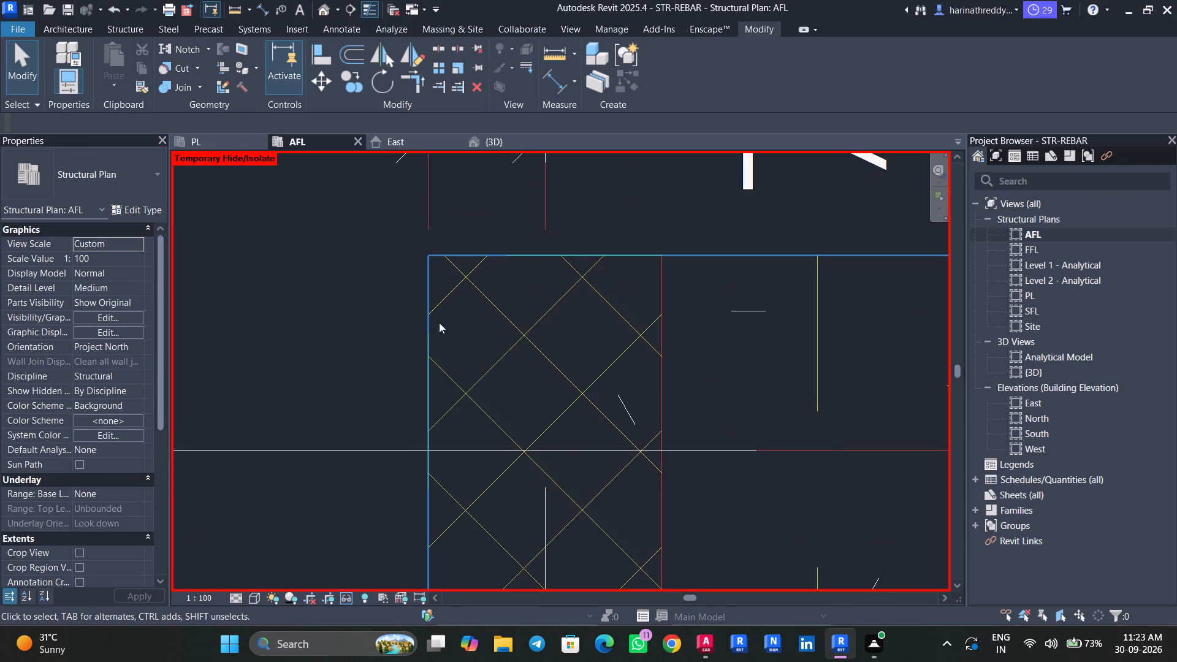
pyautogui.write('HR')
pyautogui.press('Escape')
pyautogui.press('Escape')
# Align the C1 column's two outer faces at grids A-7 with the column edges in the imported footing layout.
pyautogui.write('AL')
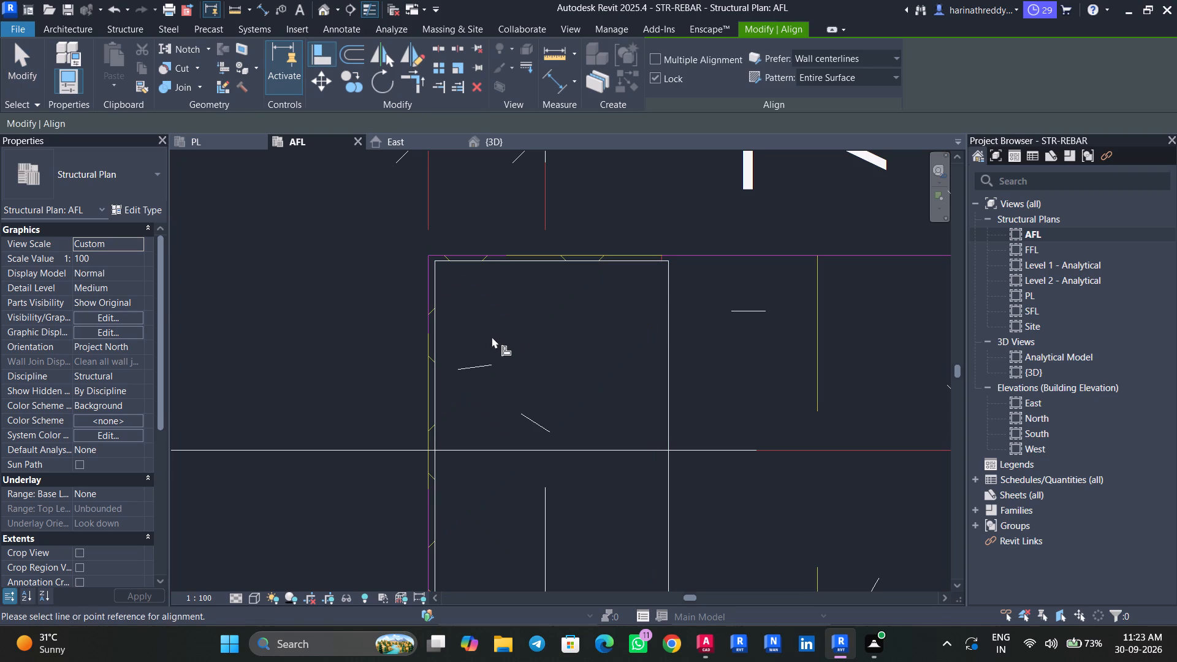
pyautogui.scroll(2, 420, 319)
pyautogui.click(427, 313)
pyautogui.click(441, 308)
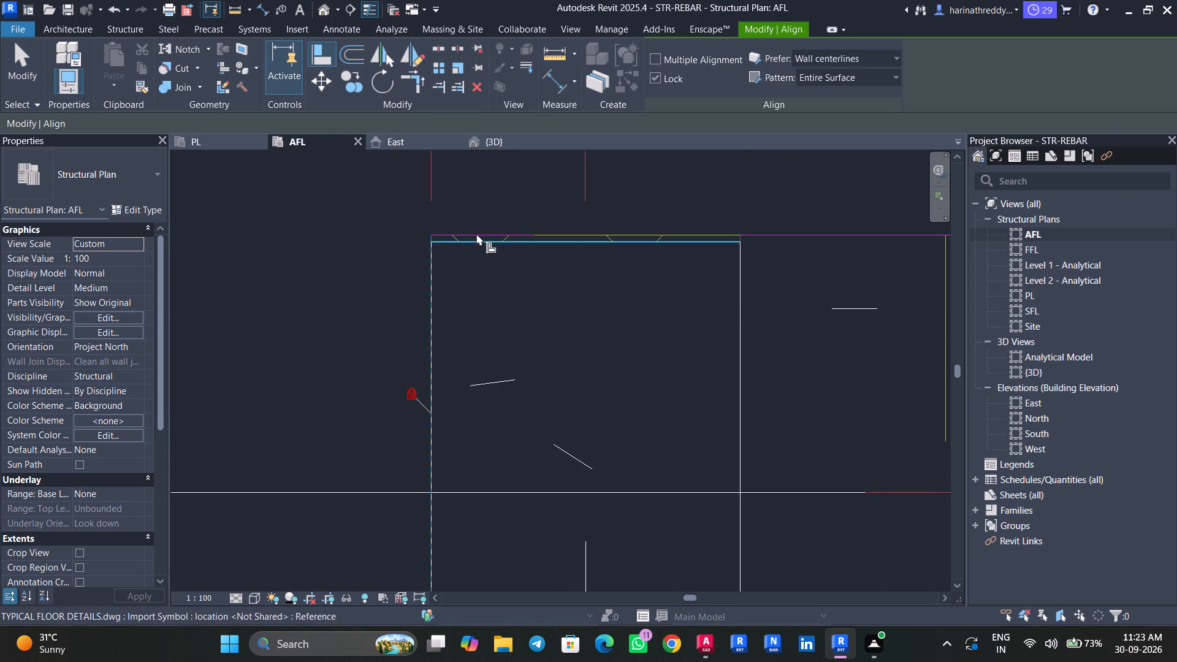
pyautogui.click(478, 232)
pyautogui.click(481, 239)
pyautogui.press('Escape')
pyautogui.press('Escape')
pyautogui.press('Escape')
# Check the C1 column at grids A-7 and the C2 column at grids B-7 against the imported footing layout.
pyautogui.scroll(-7, 471, 286)
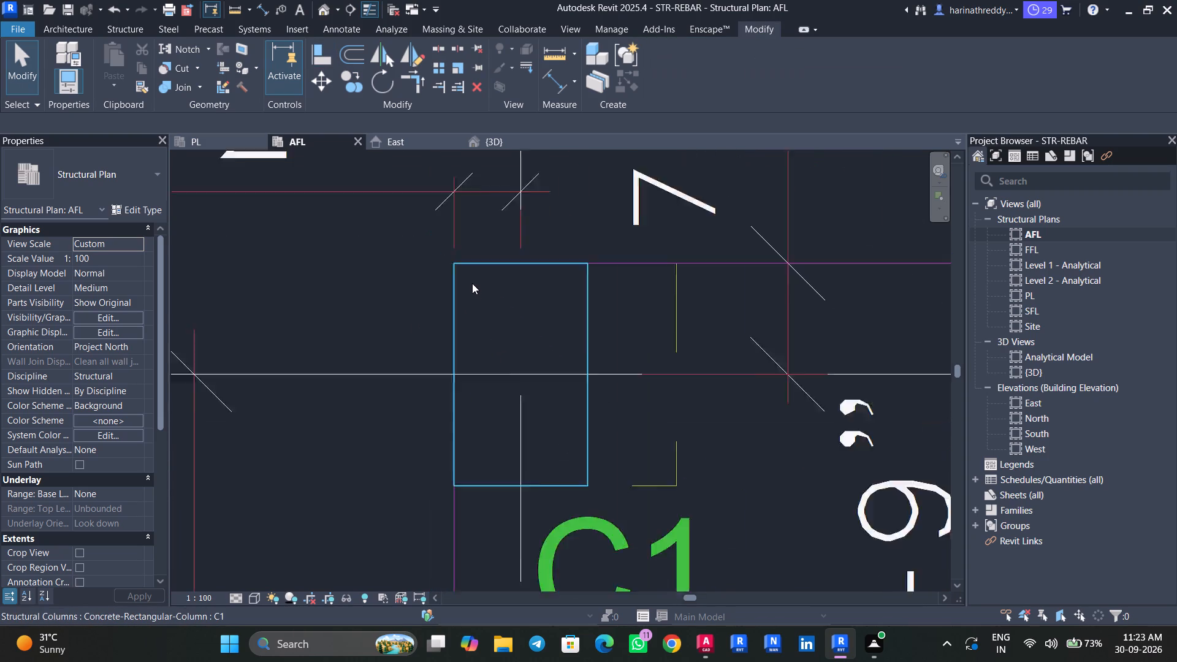
pyautogui.scroll(-19, 472, 283)
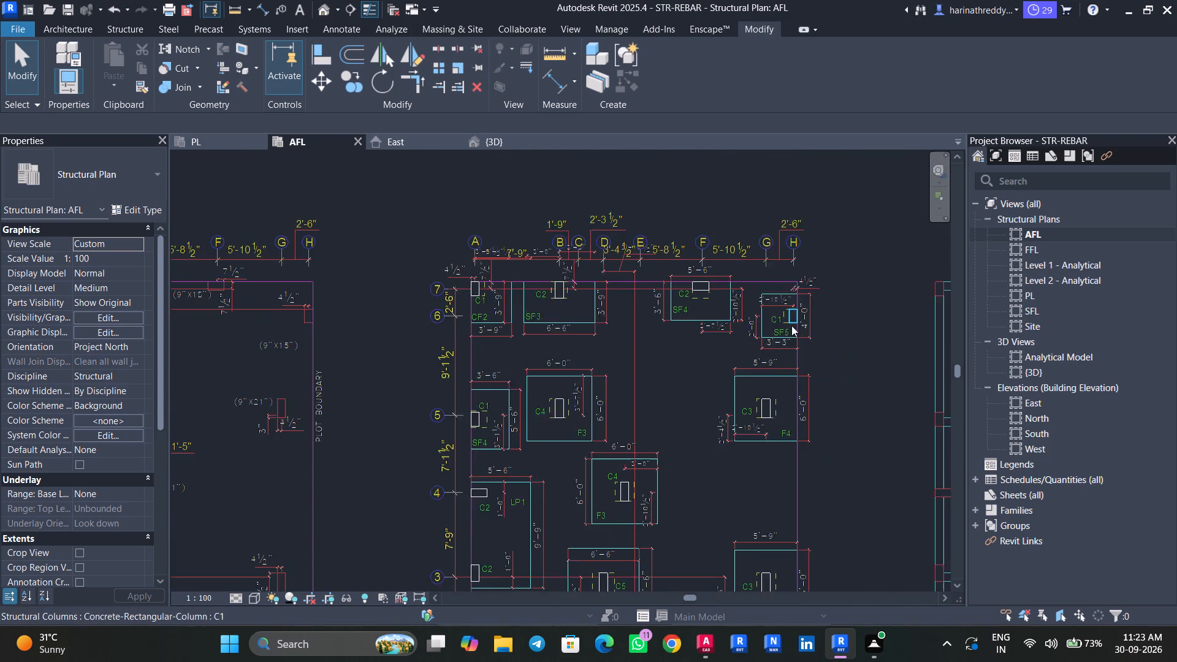
pyautogui.moveTo(858, 367); pyautogui.dragTo(801, 343, button='middle')
pyautogui.scroll(-5, 801, 343)
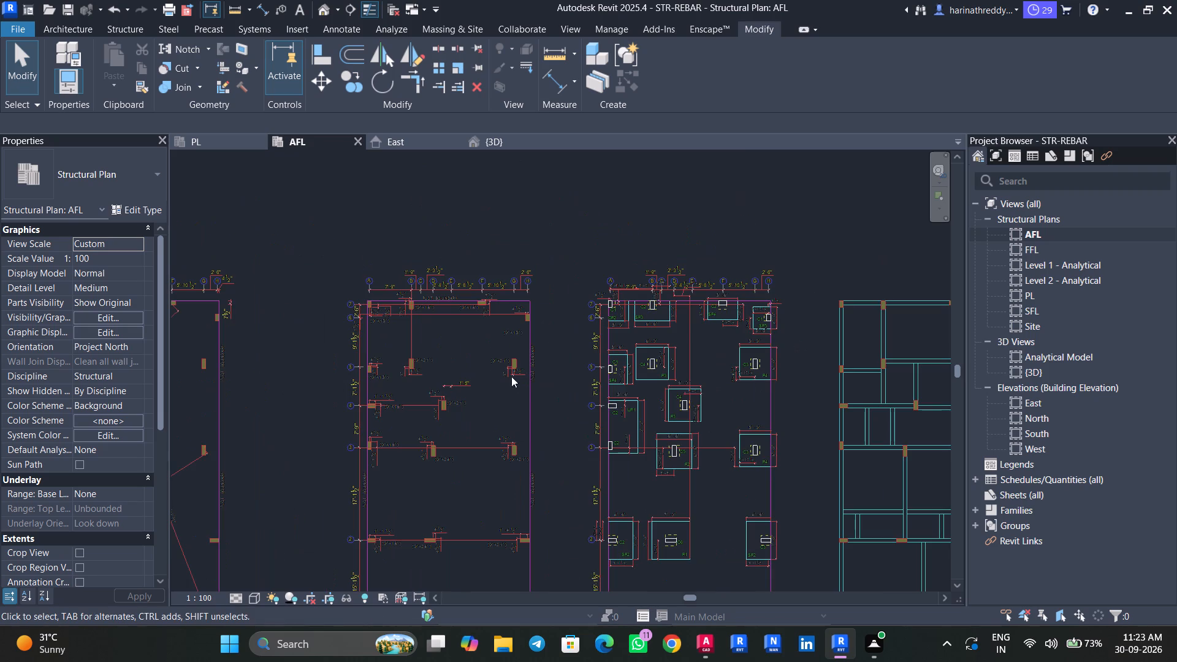
pyautogui.moveTo(831, 376); pyautogui.dragTo(806, 363, button='middle')
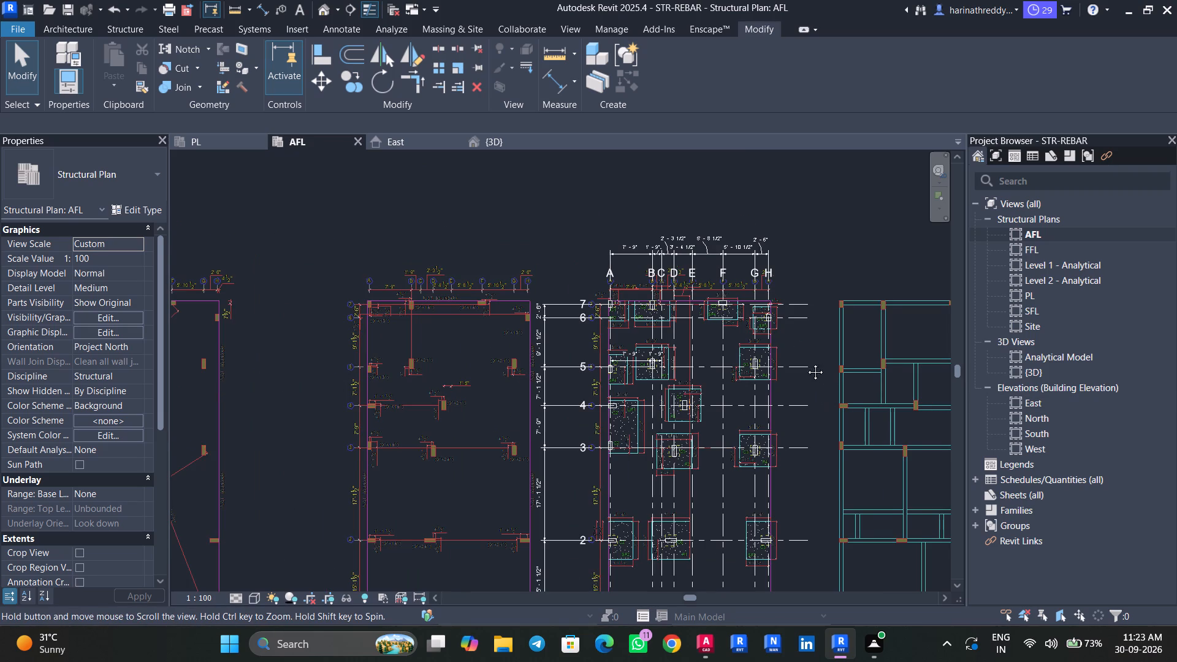
pyautogui.moveTo(806, 363); pyautogui.dragTo(787, 349, button='middle')
pyautogui.scroll(3, 597, 272)
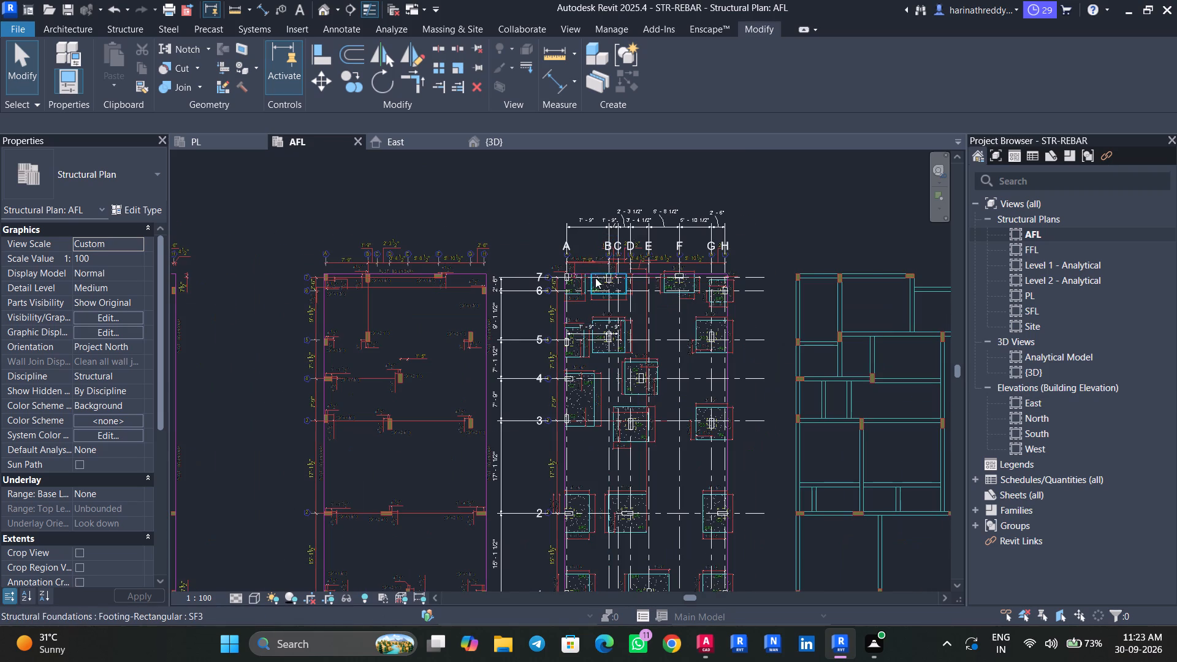
pyautogui.scroll(10, 642, 270)
pyautogui.scroll(11, 547, 282)
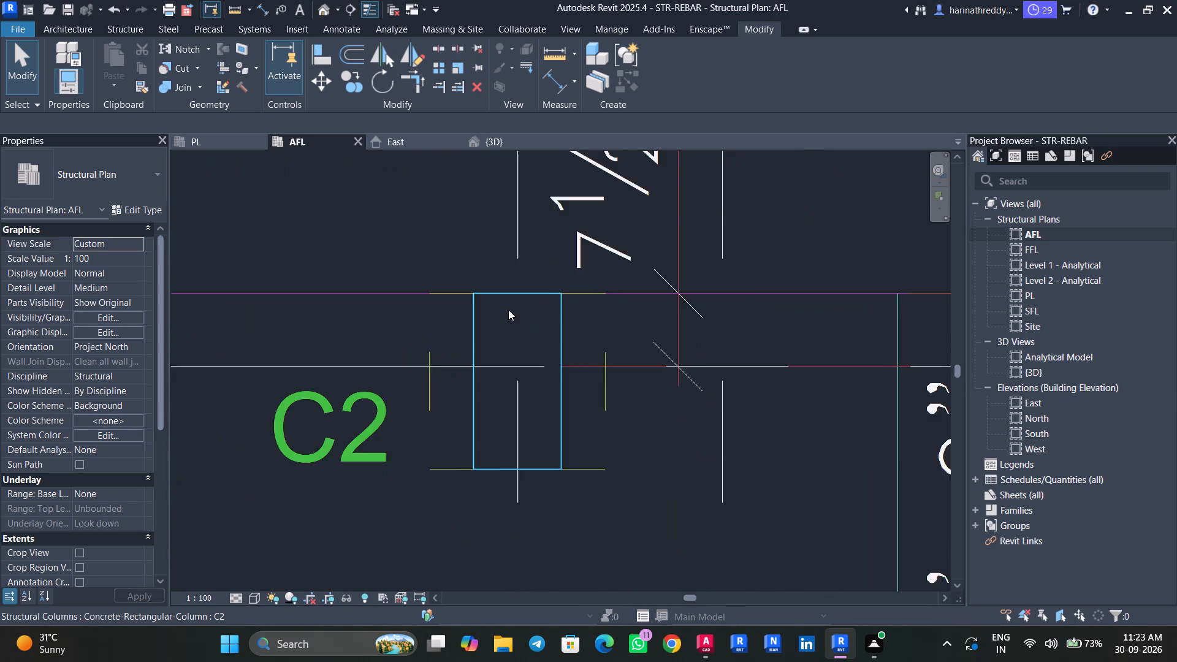
pyautogui.scroll(5, 508, 310)
pyautogui.scroll(-19, 490, 311)
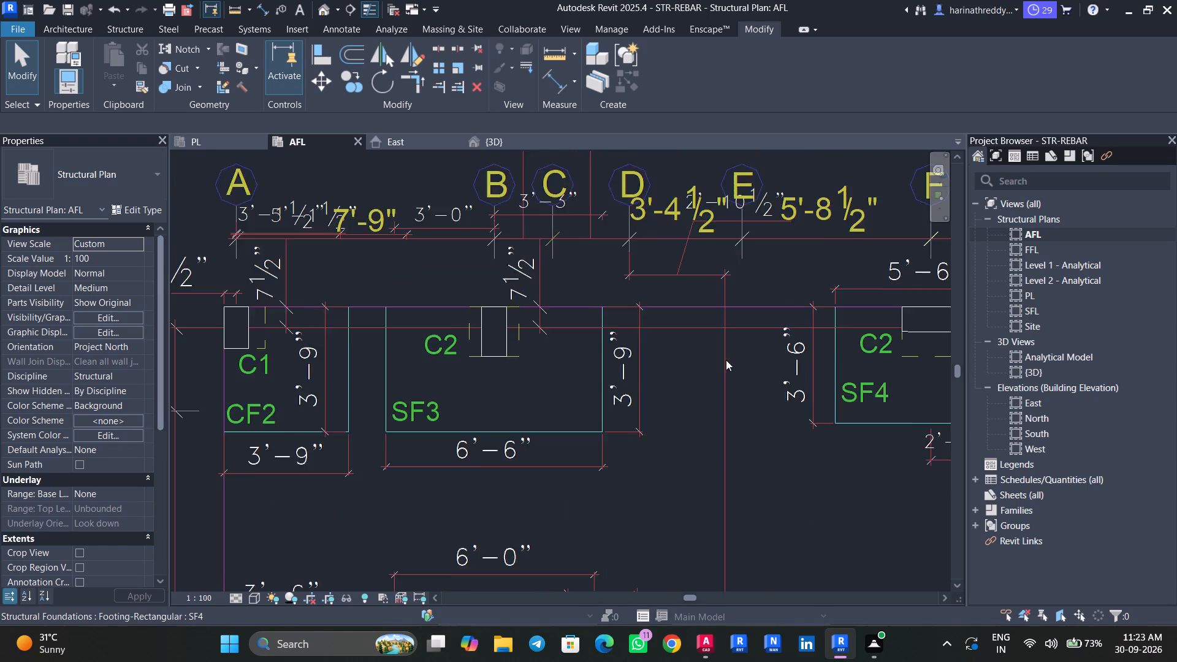
# Align the grid E-side face of the C2 column at grids F-7 with the column edge in the imported layout.
pyautogui.moveTo(723, 359); pyautogui.dragTo(555, 387, button='middle')
pyautogui.scroll(18, 616, 352)
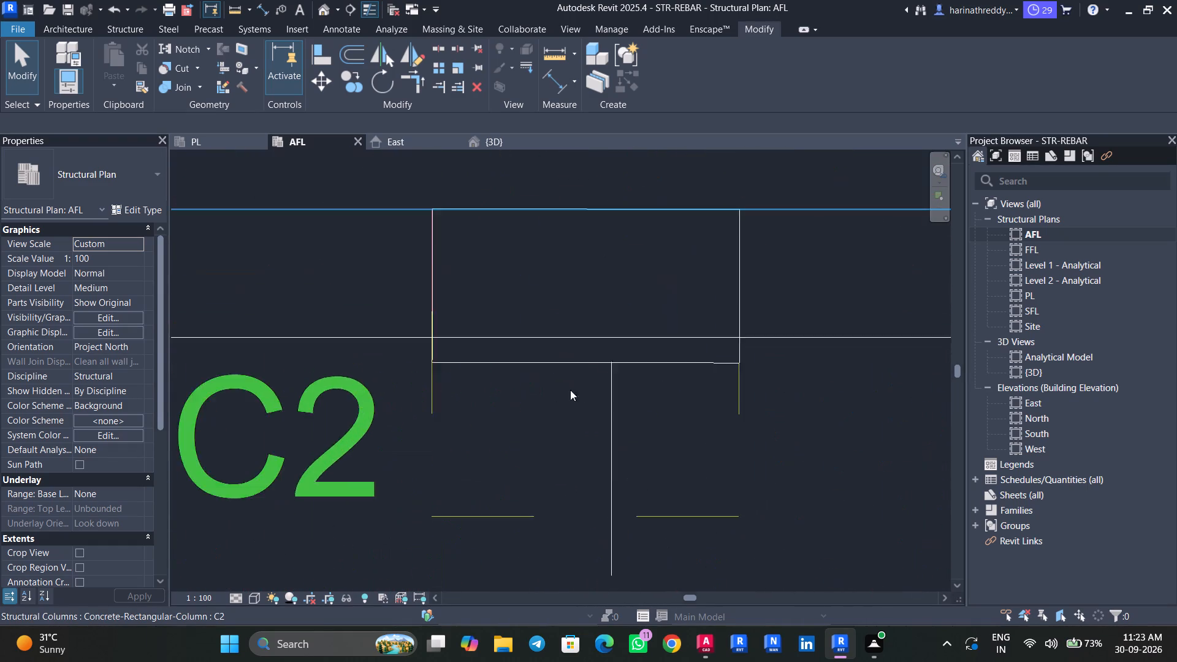
pyautogui.scroll(3, 570, 390)
pyautogui.scroll(4, 452, 352)
pyautogui.moveTo(452, 352); pyautogui.dragTo(631, 524, button='middle')
pyautogui.moveTo(419, 351); pyautogui.dragTo(569, 496, button='middle')
pyautogui.scroll(1, 505, 440)
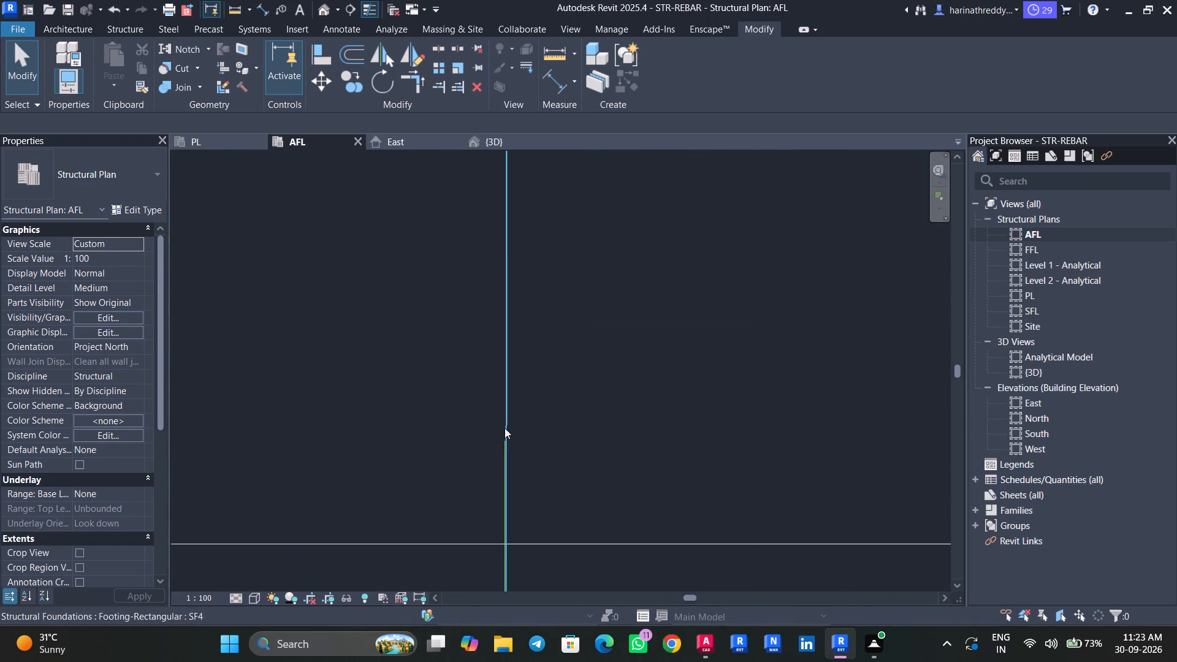
pyautogui.scroll(5, 512, 421)
pyautogui.click(522, 419)
pyautogui.press('Escape')
pyautogui.press('Escape')
pyautogui.scroll(5, 511, 435)
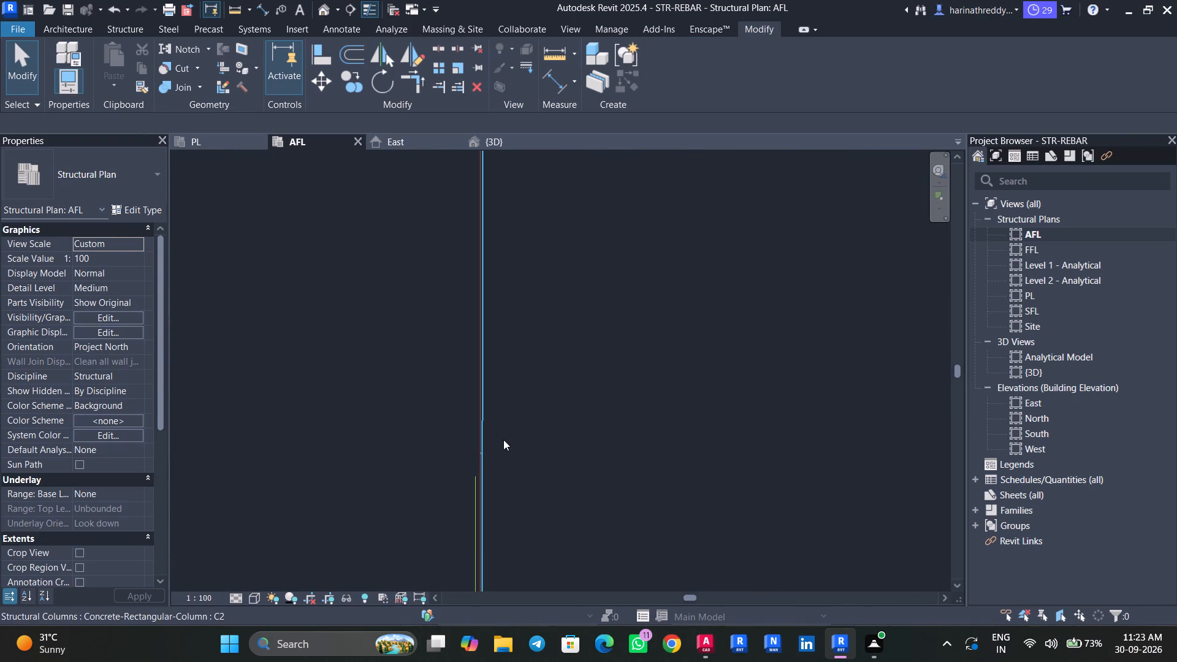
pyautogui.write('AL')
pyautogui.click(473, 493)
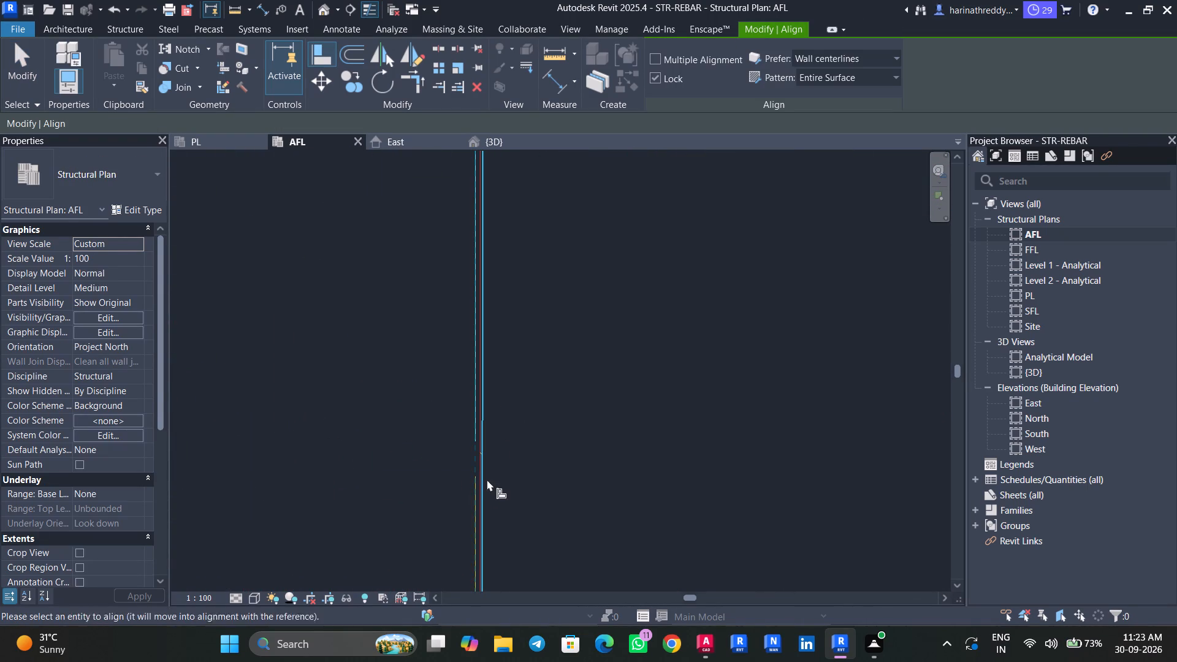
pyautogui.click(487, 478)
pyautogui.click(929, 614)
pyautogui.press('Escape')
pyautogui.press('Escape')
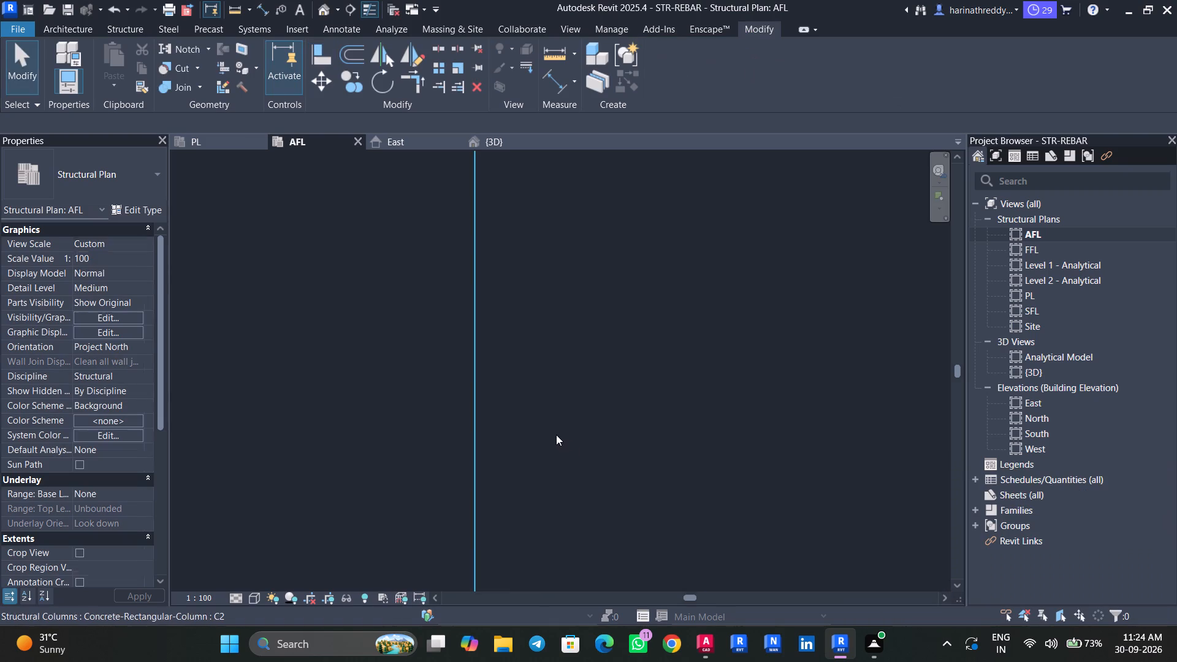
pyautogui.press('Escape')
# Align the outer face of the C2 column at grids F-7 with the plot boundary line along footing SF4.
pyautogui.scroll(-2, 556, 435)
pyautogui.scroll(1, 556, 435)
pyautogui.scroll(-11, 556, 435)
pyautogui.moveTo(665, 405); pyautogui.dragTo(504, 447, button='middle')
pyautogui.moveTo(464, 531); pyautogui.dragTo(472, 445, button='middle')
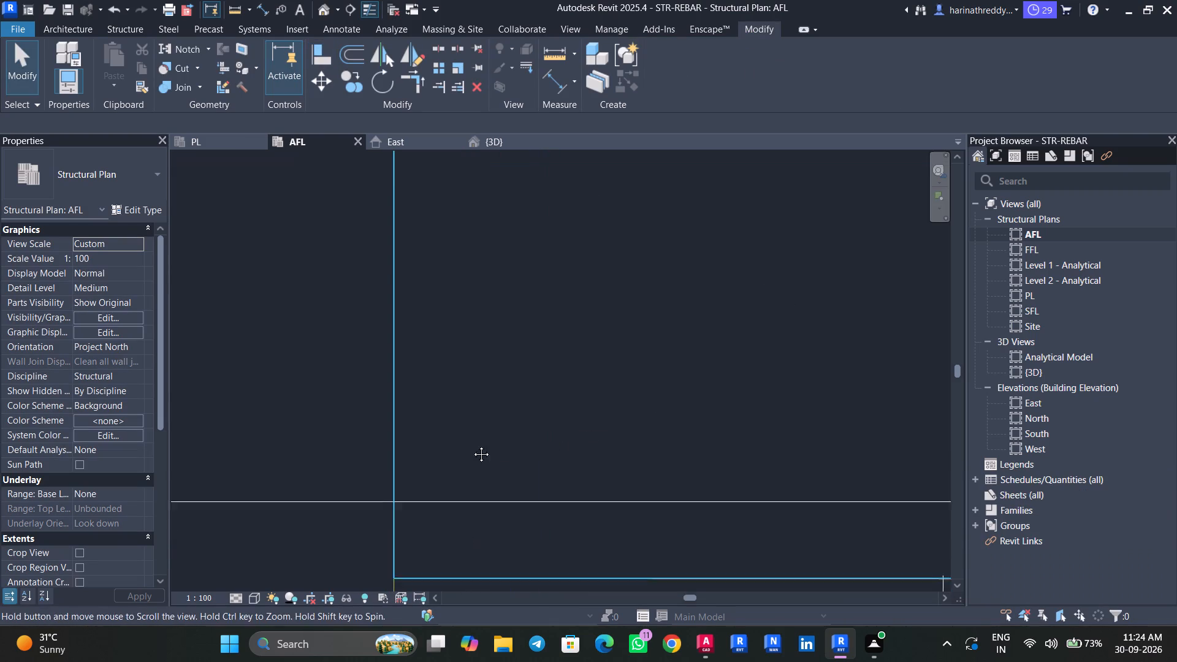
pyautogui.moveTo(472, 445); pyautogui.dragTo(471, 438, button='middle')
pyautogui.scroll(6, 436, 473)
pyautogui.moveTo(429, 491); pyautogui.dragTo(493, 311, button='middle')
pyautogui.scroll(7, 449, 480)
pyautogui.scroll(-13, 432, 455)
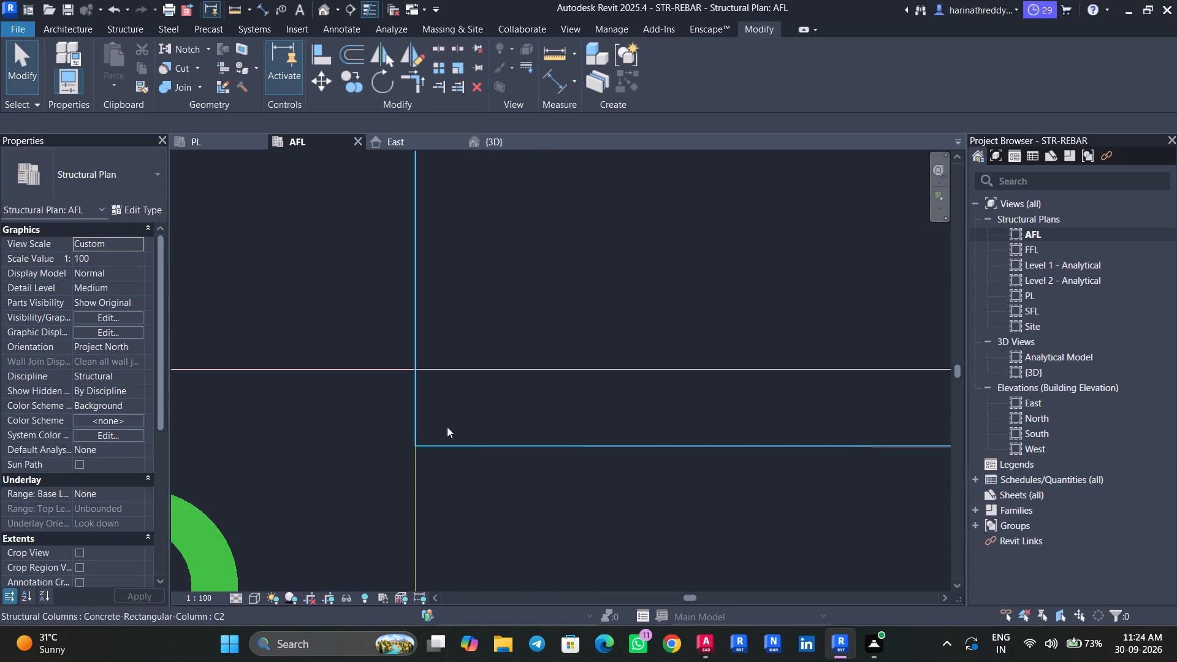
pyautogui.moveTo(476, 295); pyautogui.dragTo(478, 518, button='middle')
pyautogui.moveTo(481, 351); pyautogui.dragTo(485, 498, button='middle')
pyautogui.scroll(1, 439, 352)
pyautogui.scroll(-1, 443, 345)
pyautogui.scroll(12, 443, 343)
pyautogui.moveTo(422, 341); pyautogui.dragTo(346, 425, button='middle')
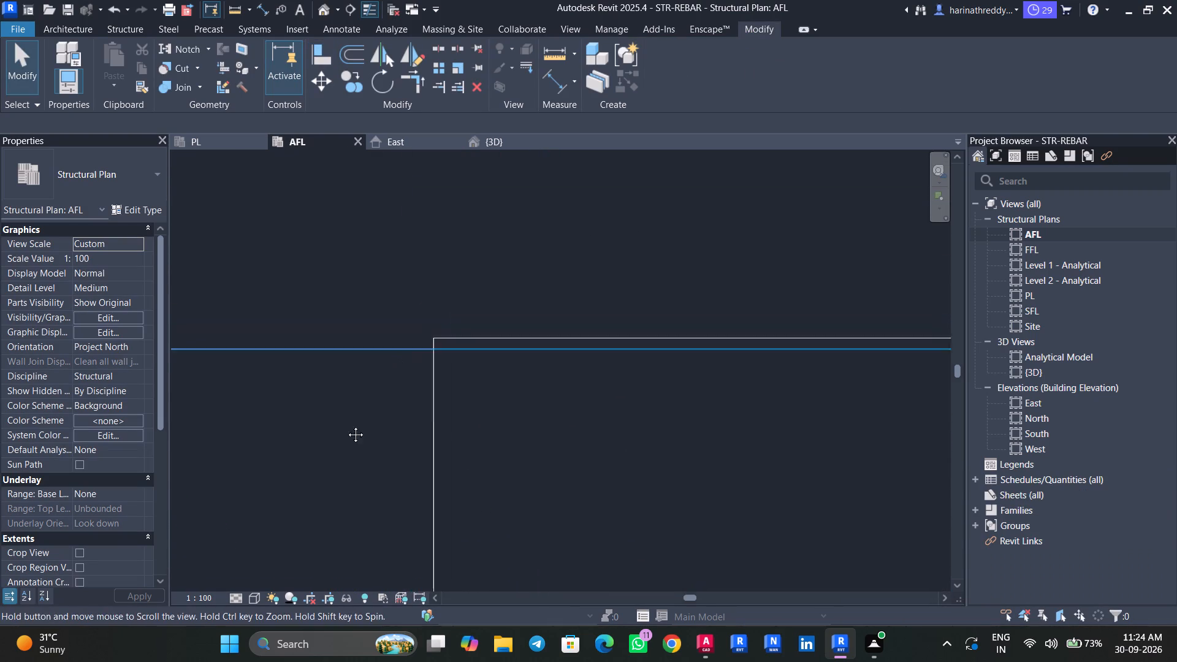
pyautogui.moveTo(346, 425); pyautogui.dragTo(319, 454, button='middle')
pyautogui.press('Escape')
pyautogui.write('AL')
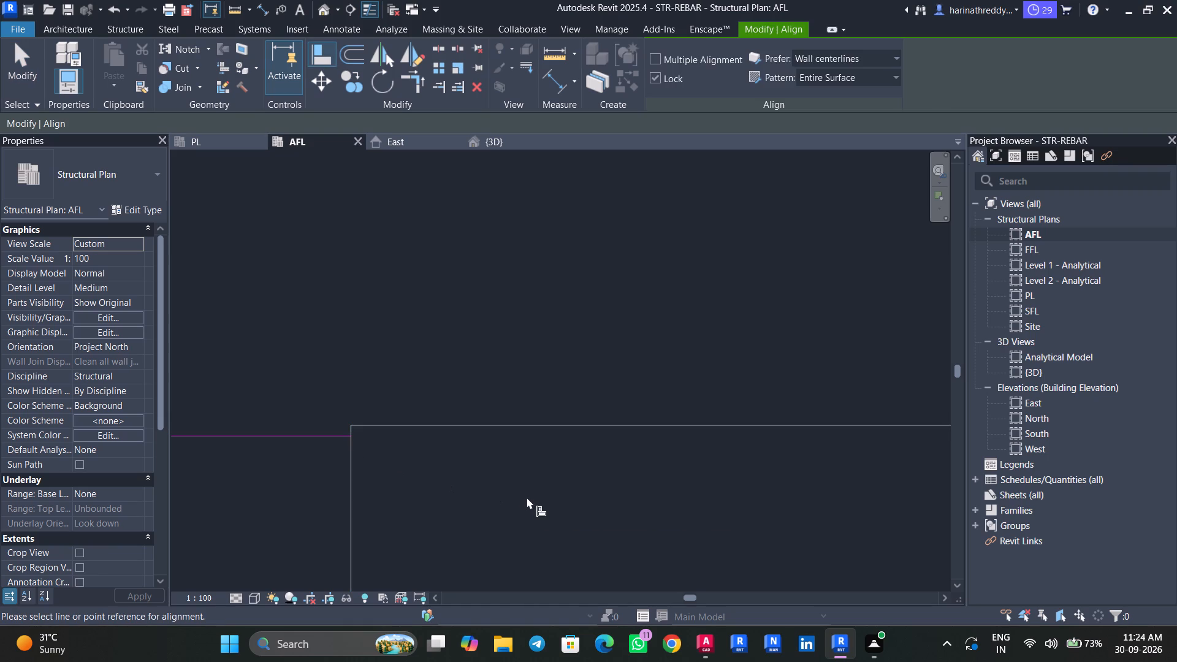
pyautogui.click(318, 437)
pyautogui.click(360, 428)
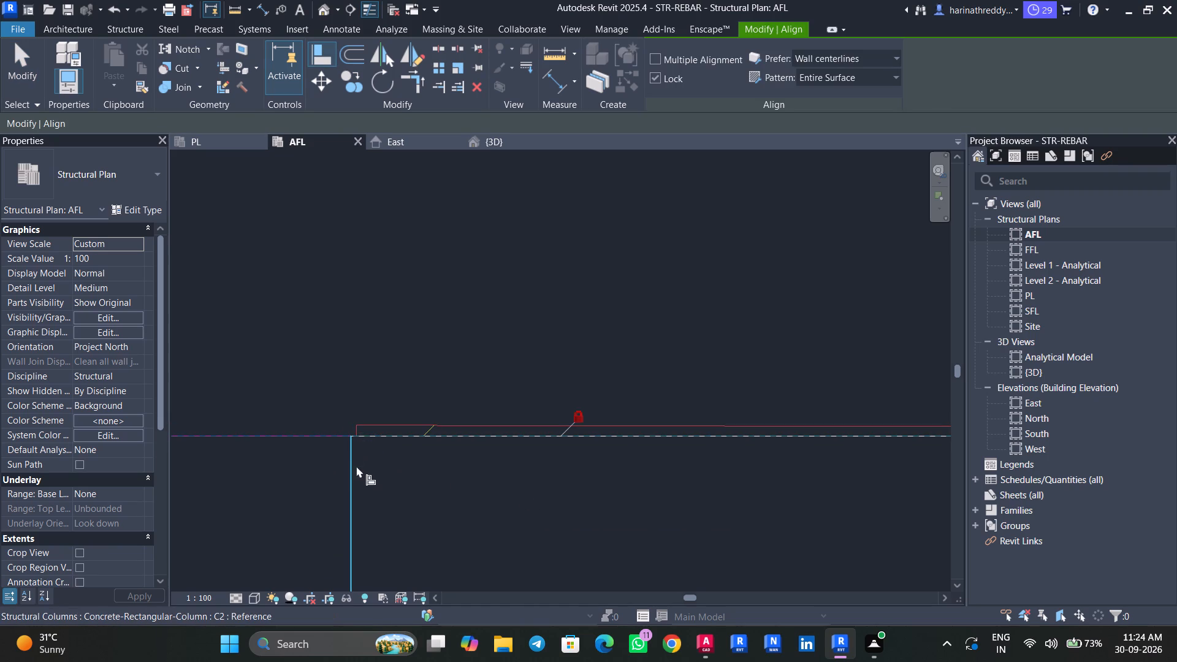
pyautogui.scroll(-2, 382, 468)
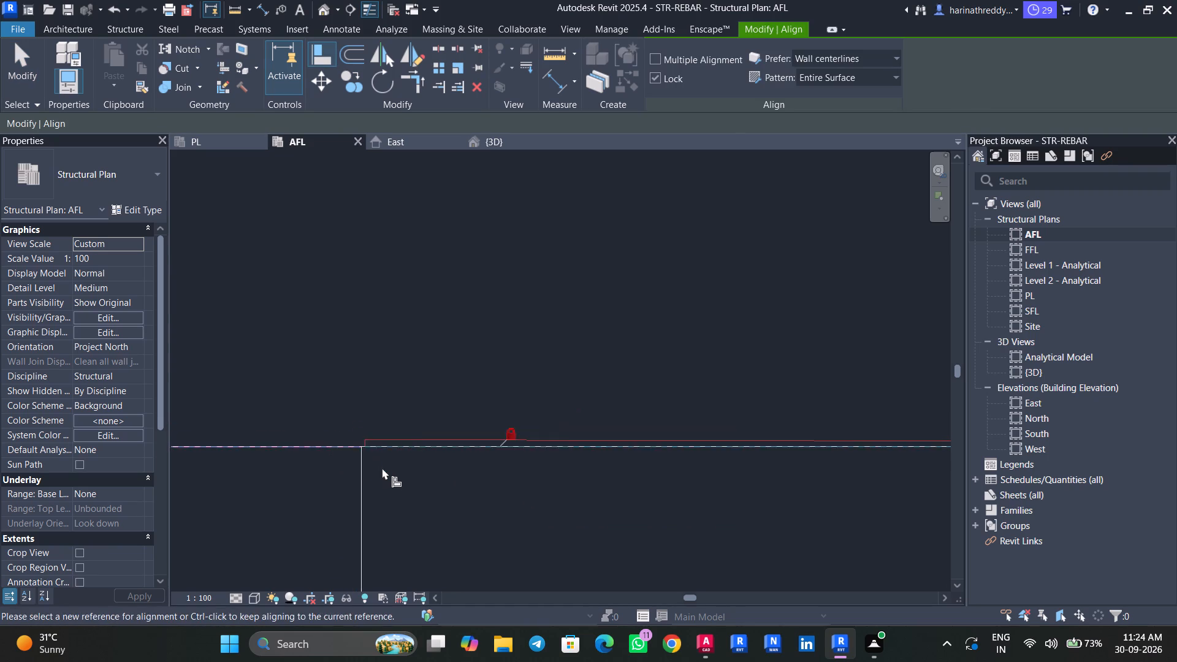
pyautogui.scroll(-9, 382, 468)
pyautogui.scroll(5, 354, 451)
pyautogui.press('Escape')
pyautogui.press('Escape')
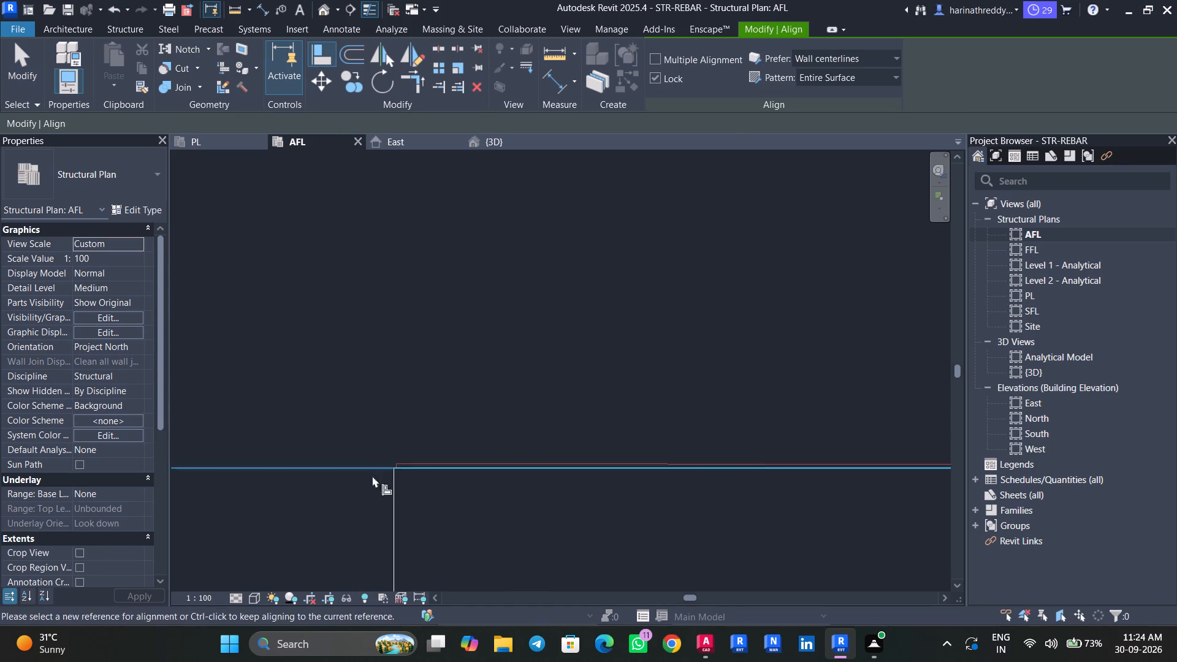
pyautogui.press('Escape')
# Temporarily hide the C2 column at grids F-7 to check the drawn outline beneath it, and restore its visibility.
pyautogui.scroll(12, 397, 474)
pyautogui.moveTo(352, 441); pyautogui.dragTo(427, 498, button='middle')
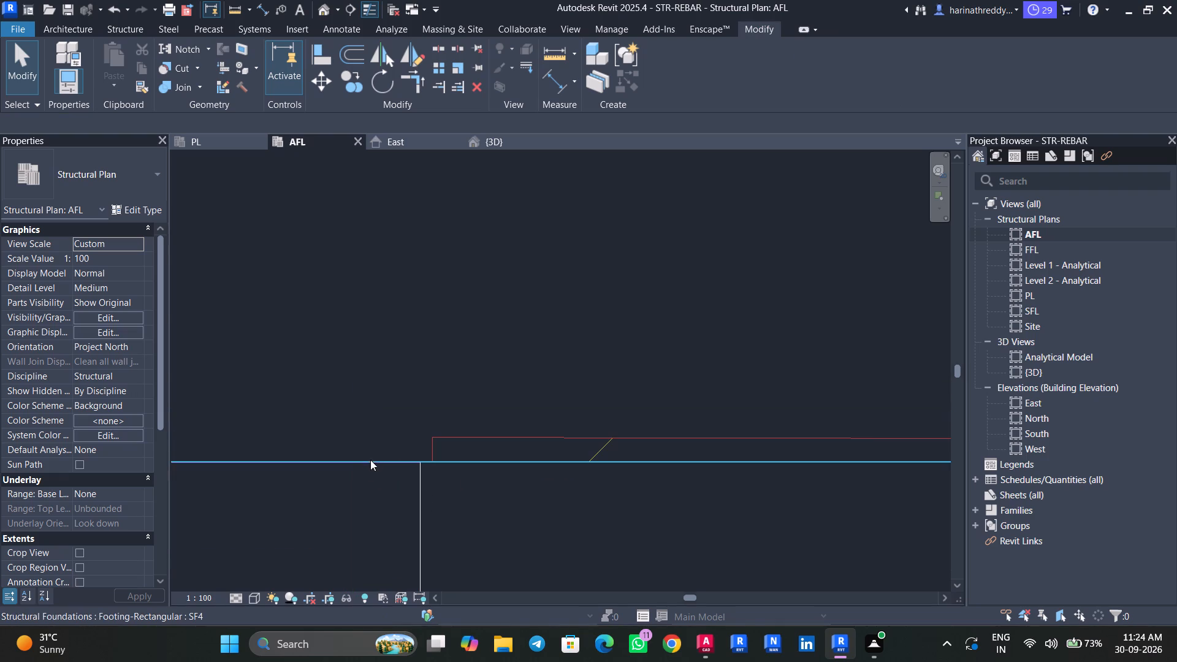
pyautogui.press('Escape')
pyautogui.press('Escape')
pyautogui.press('Escape')
pyautogui.click(440, 498)
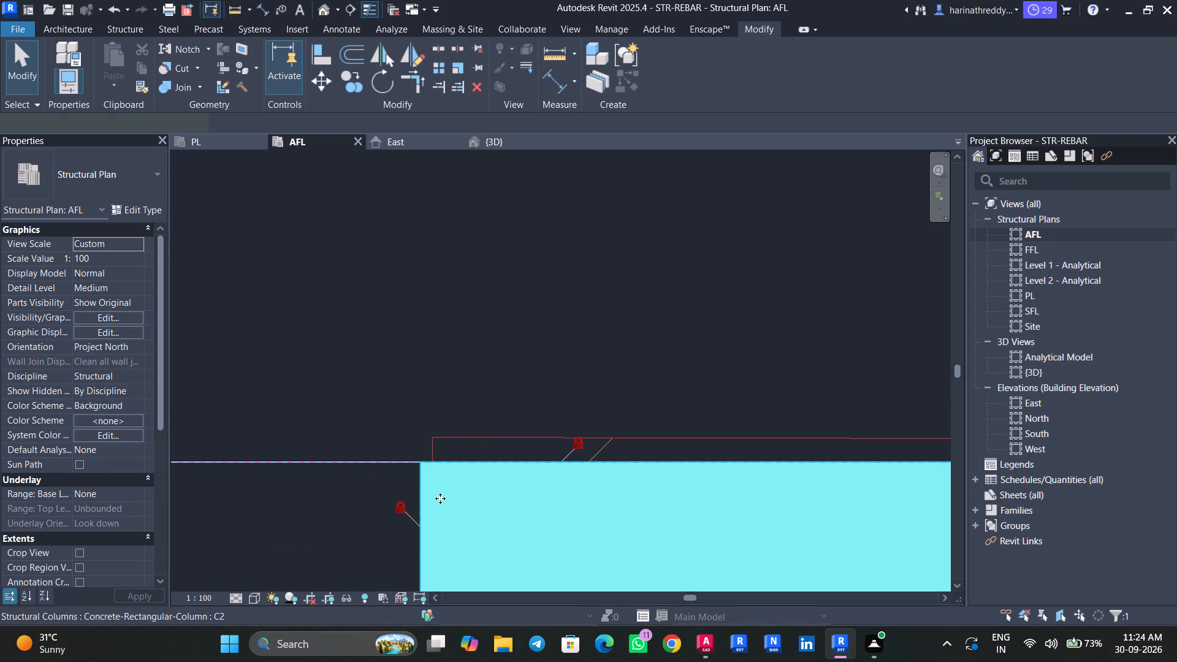
pyautogui.write('HH')
pyautogui.scroll(-6, 432, 488)
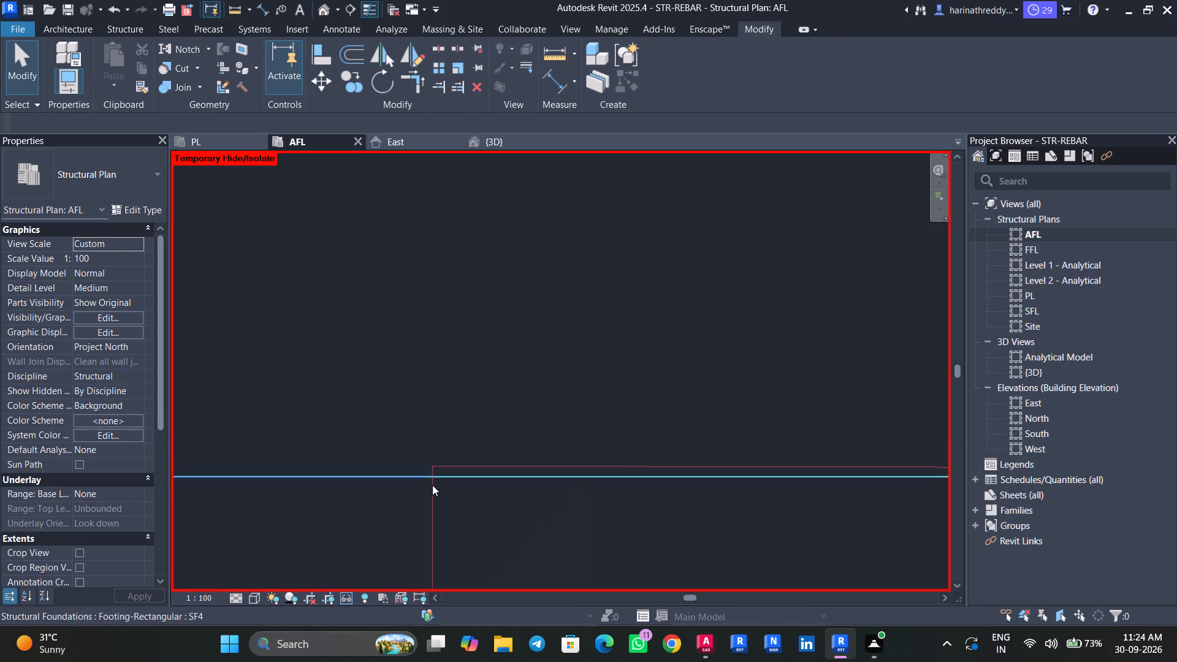
pyautogui.scroll(-6, 432, 485)
pyautogui.scroll(1, 433, 485)
pyautogui.scroll(-15, 433, 485)
pyautogui.scroll(1, 474, 530)
pyautogui.moveTo(474, 527); pyautogui.dragTo(446, 427, button='middle')
pyautogui.scroll(4, 400, 381)
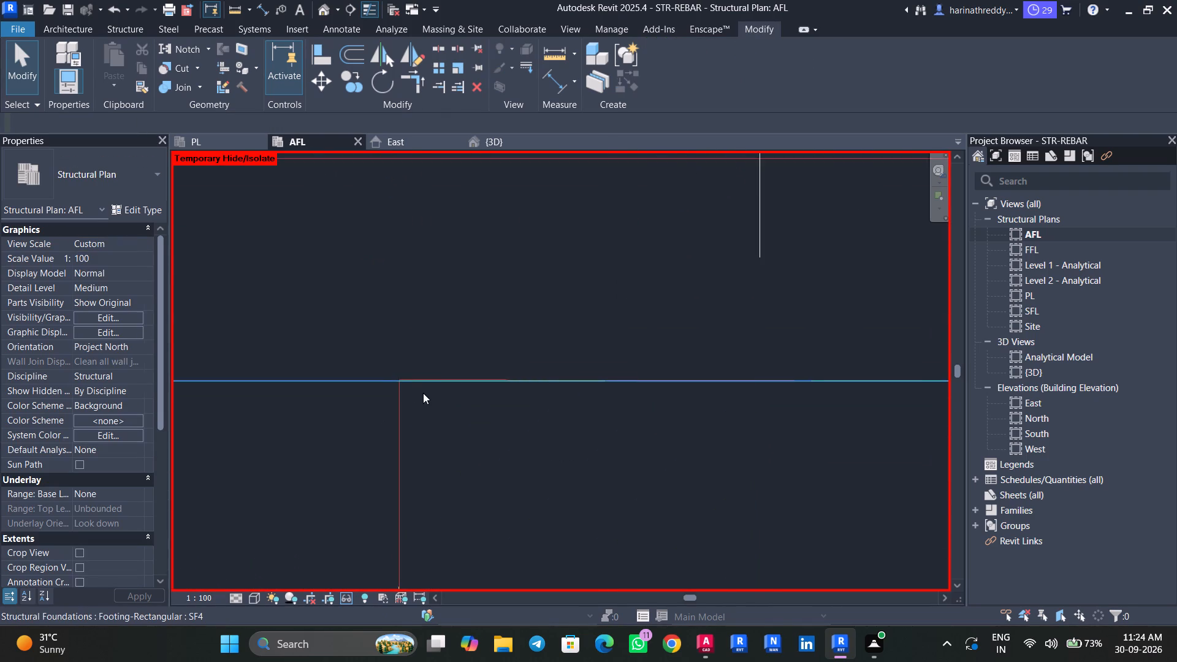
pyautogui.scroll(3, 423, 393)
pyautogui.scroll(-1, 426, 398)
pyautogui.scroll(16, 426, 398)
pyautogui.press('Escape')
pyautogui.moveTo(389, 383); pyautogui.dragTo(545, 397, button='middle')
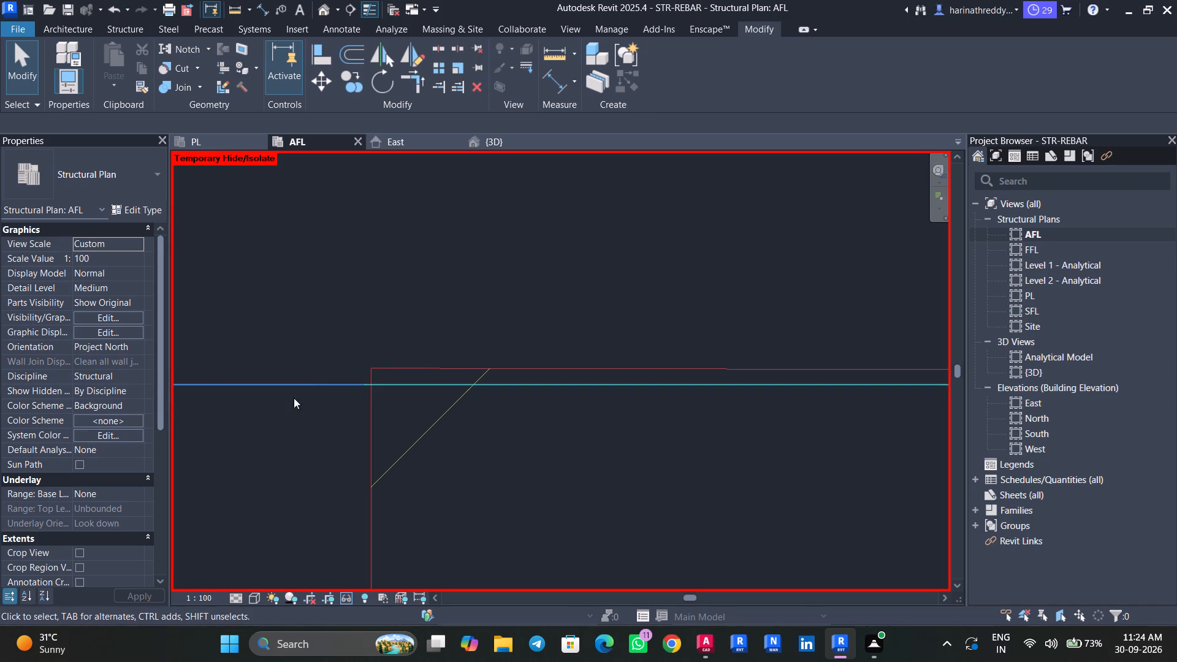
pyautogui.scroll(-12, 321, 394)
pyautogui.moveTo(611, 434); pyautogui.dragTo(291, 425, button='middle')
pyautogui.moveTo(762, 419); pyautogui.dragTo(310, 455, button='middle')
pyautogui.scroll(3, 724, 419)
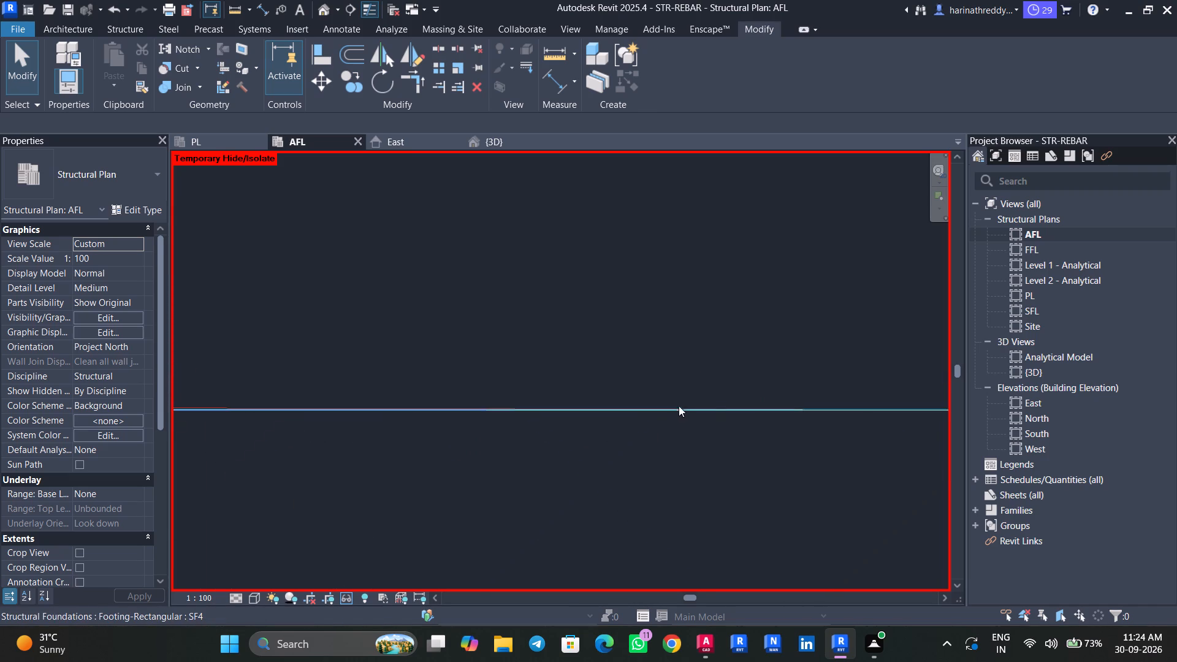
pyautogui.scroll(2, 679, 406)
pyautogui.scroll(-1, 676, 406)
pyautogui.scroll(12, 676, 406)
pyautogui.scroll(1, 766, 423)
pyautogui.moveTo(766, 425); pyautogui.dragTo(863, 416, button='middle')
pyautogui.scroll(-8, 852, 424)
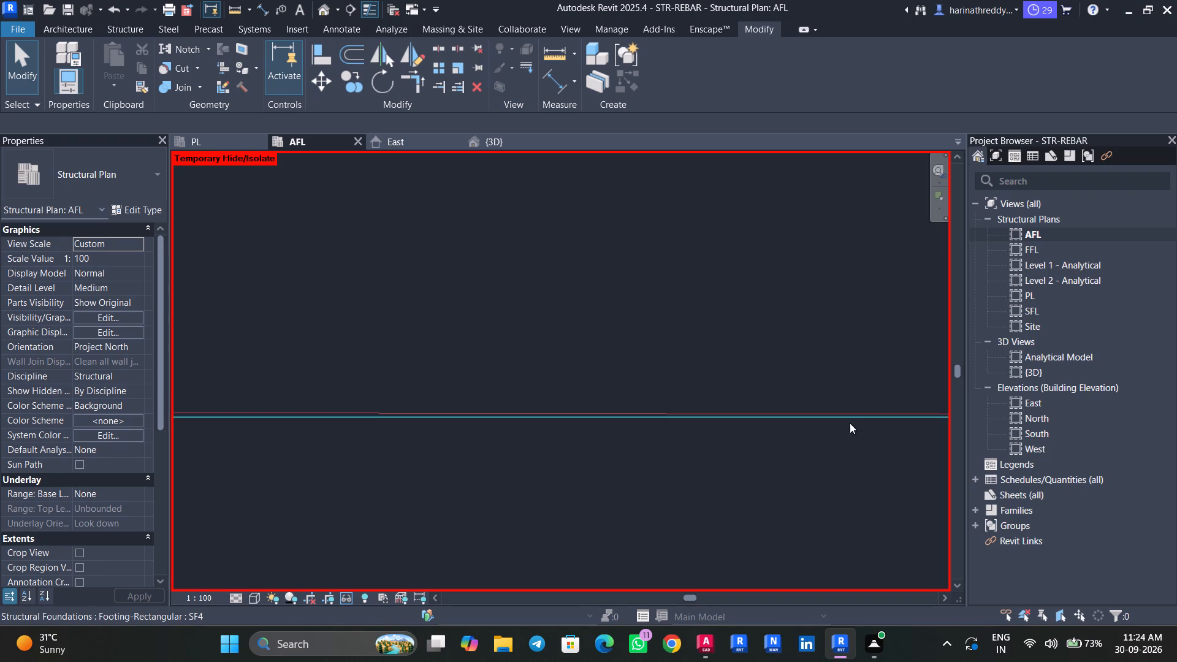
pyautogui.scroll(-5, 850, 423)
pyautogui.moveTo(406, 468); pyautogui.dragTo(797, 441, button='middle')
pyautogui.moveTo(484, 466); pyautogui.dragTo(897, 460, button='middle')
pyautogui.moveTo(422, 471); pyautogui.dragTo(878, 465, button='middle')
pyautogui.moveTo(332, 492); pyautogui.dragTo(754, 488, button='middle')
pyautogui.middleClick(305, 483)
pyautogui.scroll(5, 547, 390)
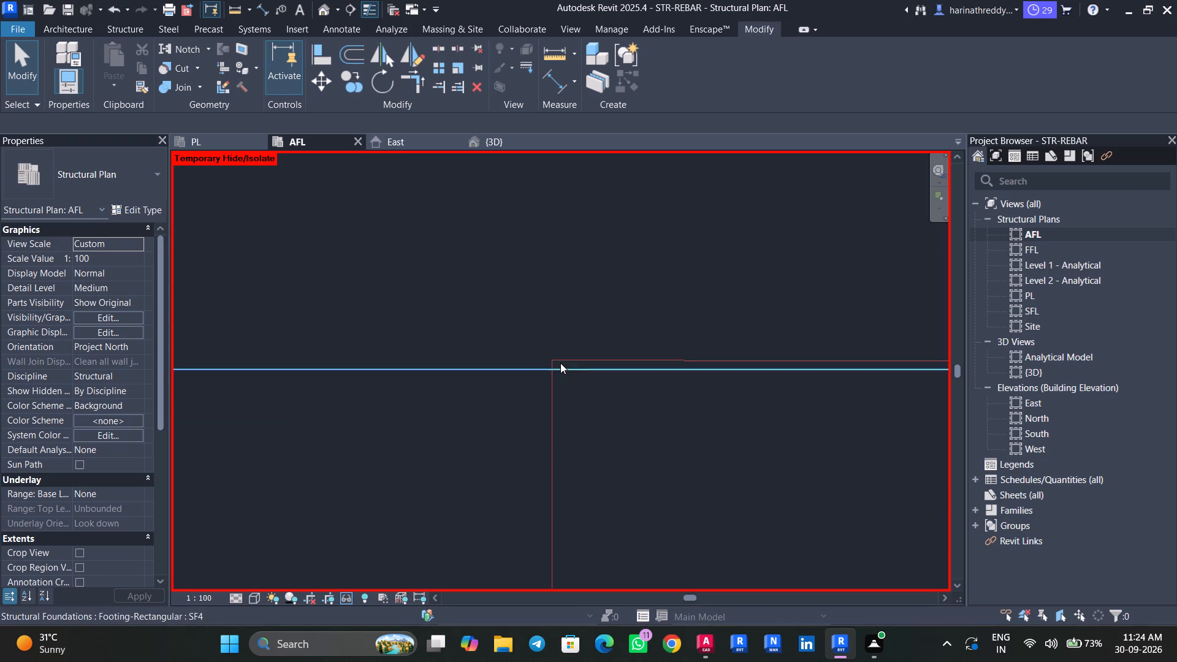
pyautogui.scroll(3, 560, 363)
pyautogui.scroll(-20, 508, 450)
pyautogui.scroll(-9, 508, 450)
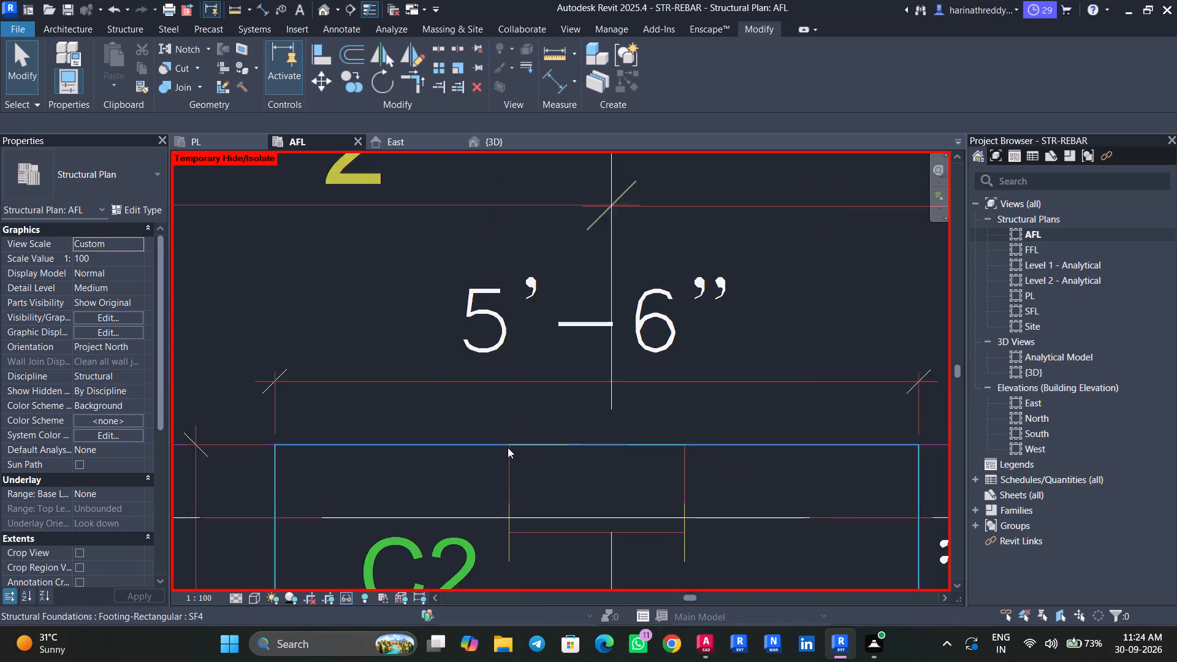
pyautogui.scroll(-2, 508, 447)
pyautogui.moveTo(569, 481); pyautogui.dragTo(630, 392, button='middle')
pyautogui.write('HR')
# Examine the C2 column's corner at grids F-7 and the C1 column's outer edges at grids H-6 against the footing layout.
pyautogui.scroll(17, 436, 363)
pyautogui.moveTo(712, 344); pyautogui.dragTo(634, 448, button='middle')
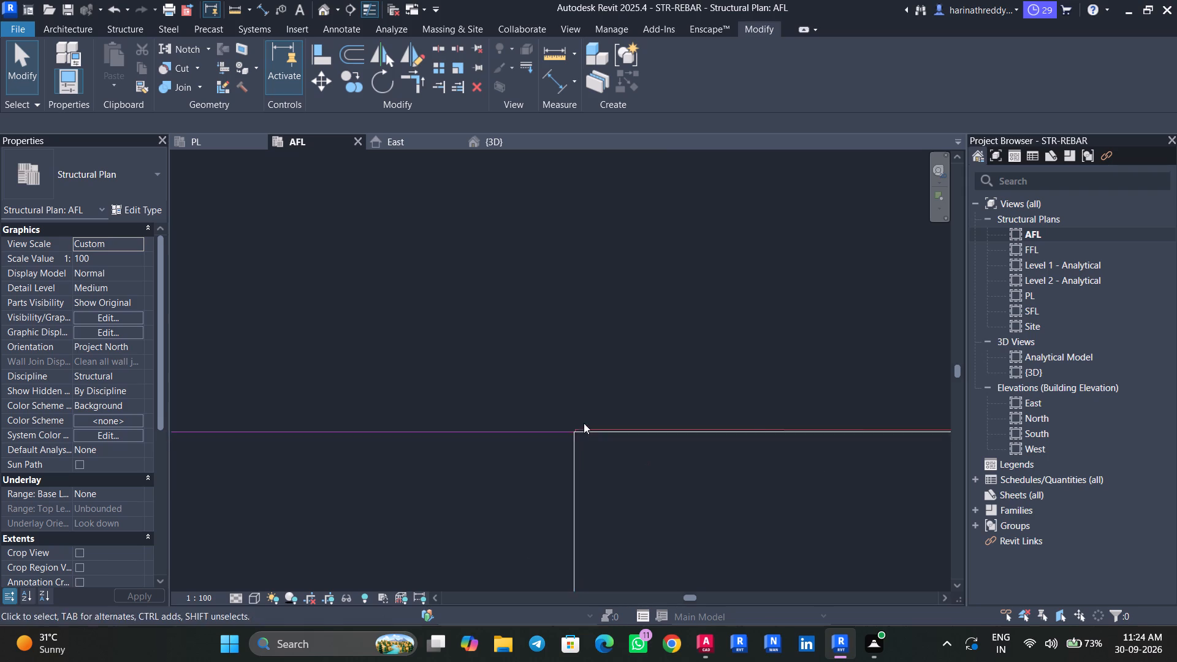
pyautogui.scroll(14, 582, 425)
pyautogui.scroll(-19, 565, 439)
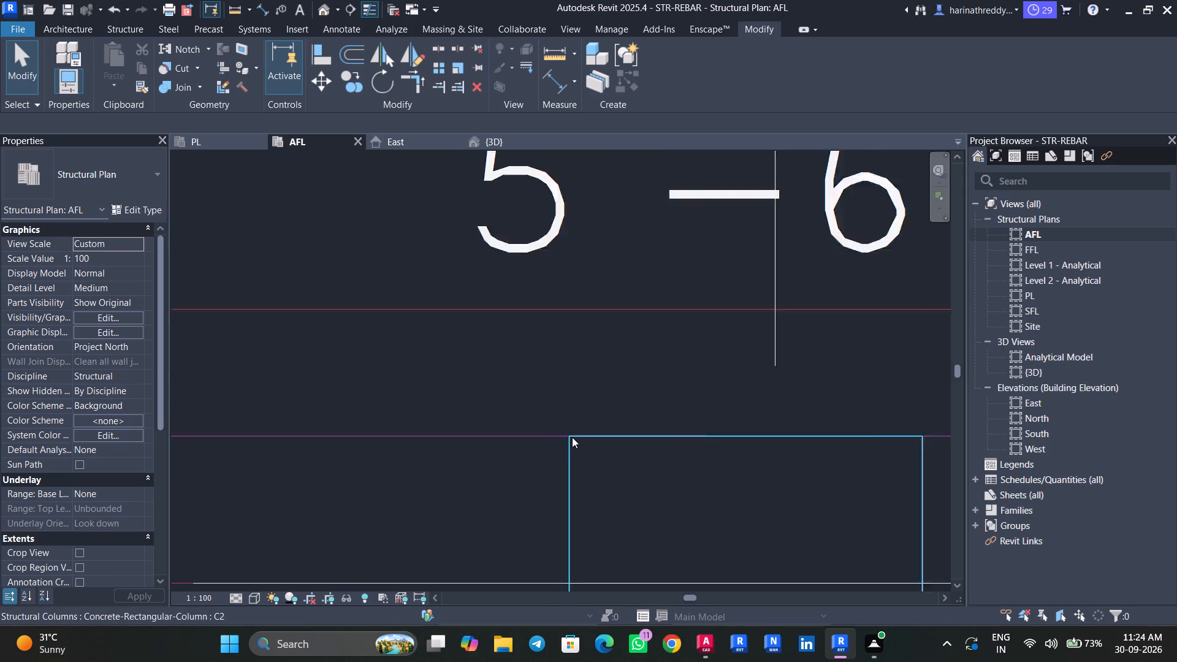
pyautogui.scroll(-16, 572, 437)
pyautogui.moveTo(806, 485); pyautogui.dragTo(479, 406, button='middle')
pyautogui.scroll(2, 557, 477)
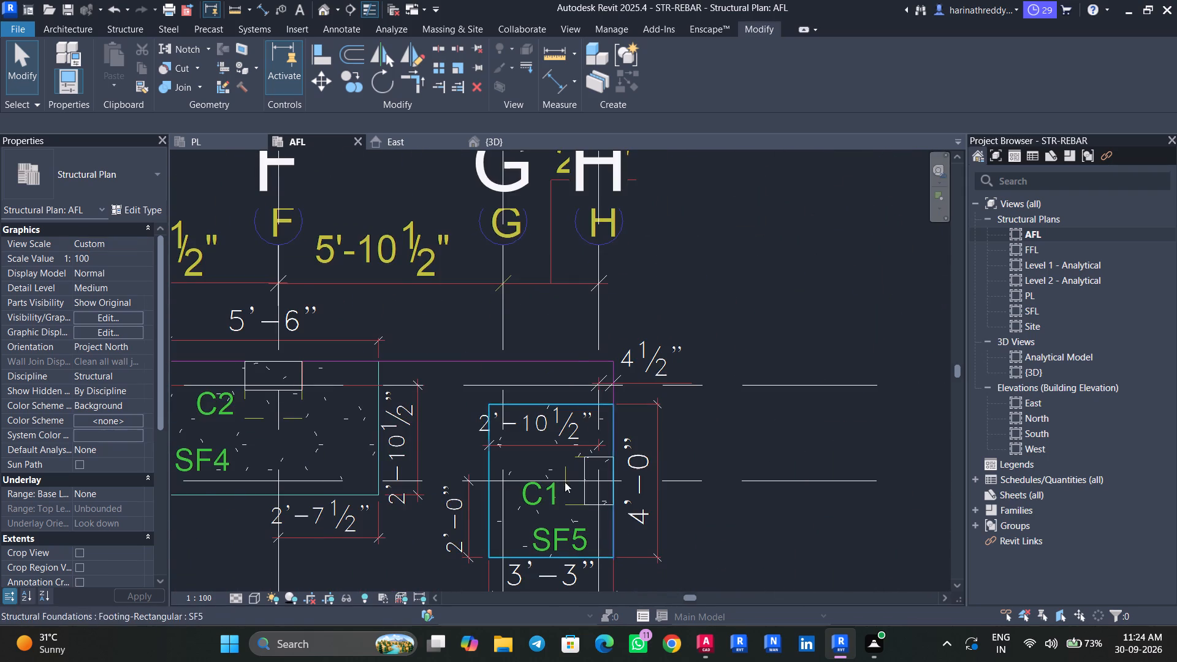
pyautogui.scroll(16, 565, 482)
pyautogui.moveTo(680, 437); pyautogui.dragTo(460, 442, button='middle')
pyautogui.scroll(5, 471, 439)
pyautogui.scroll(-1, 754, 232)
pyautogui.scroll(8, 756, 230)
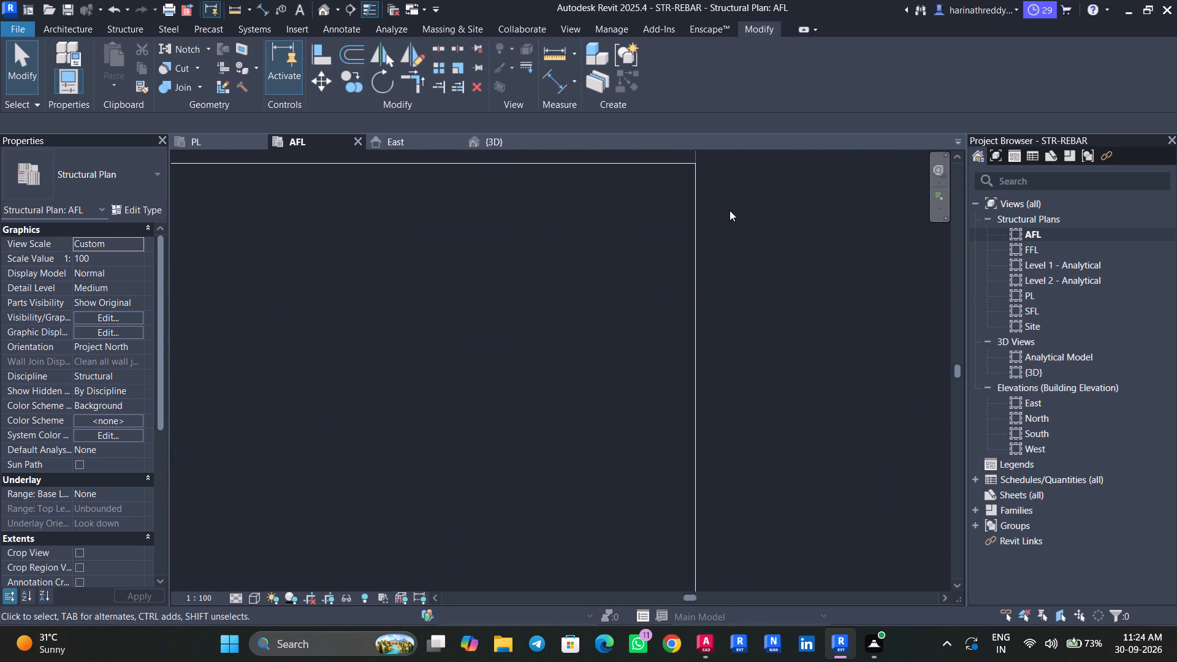
pyautogui.scroll(3, 729, 210)
pyautogui.moveTo(715, 227); pyautogui.dragTo(810, 473, button='middle')
pyautogui.scroll(7, 765, 379)
# Switch to AutoCAD and examine the footing layout and the column and foundation plans in TYPICAL FLOOR DETAILS.
pyautogui.click(707, 638)
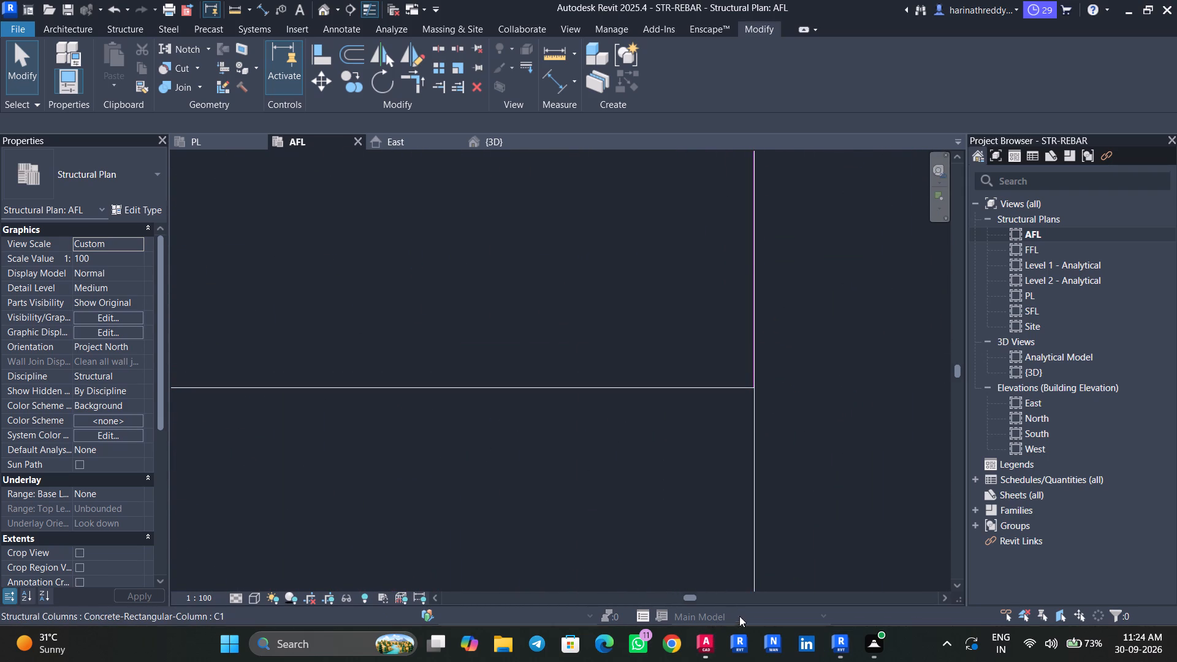
pyautogui.click(699, 647)
pyautogui.scroll(10, 522, 235)
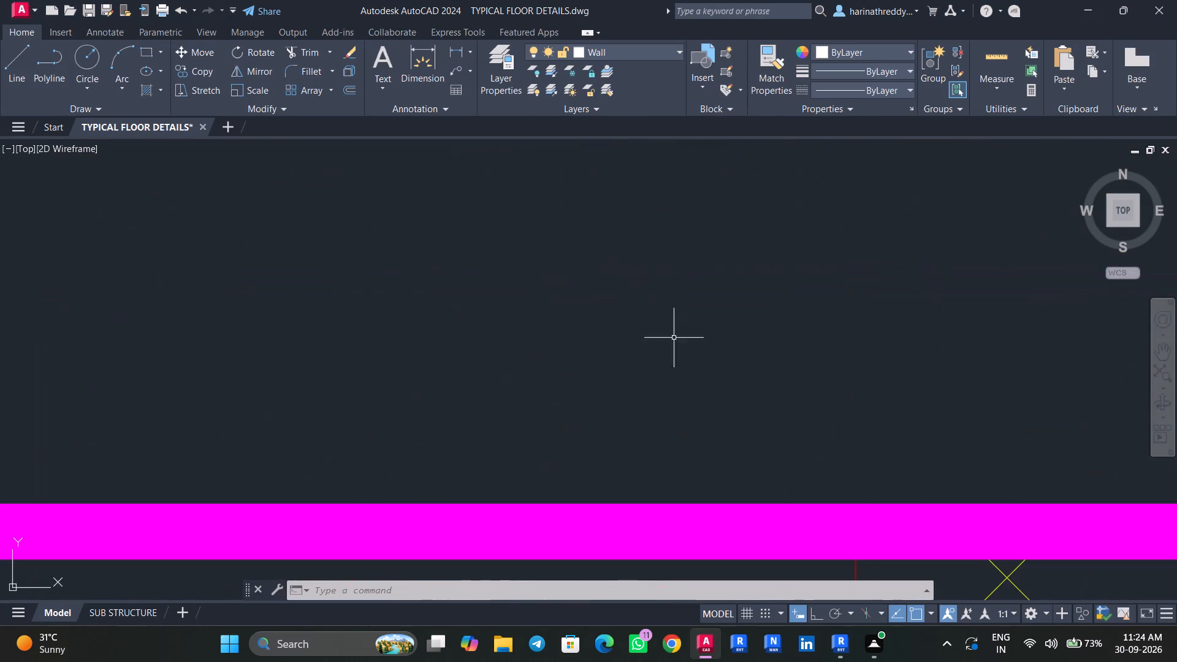
pyautogui.scroll(3, 666, 349)
pyautogui.moveTo(608, 413); pyautogui.dragTo(526, 188, button='middle')
pyautogui.scroll(-9, 562, 310)
pyautogui.moveTo(593, 354); pyautogui.dragTo(570, 390, button='middle')
pyautogui.scroll(-1, 570, 390)
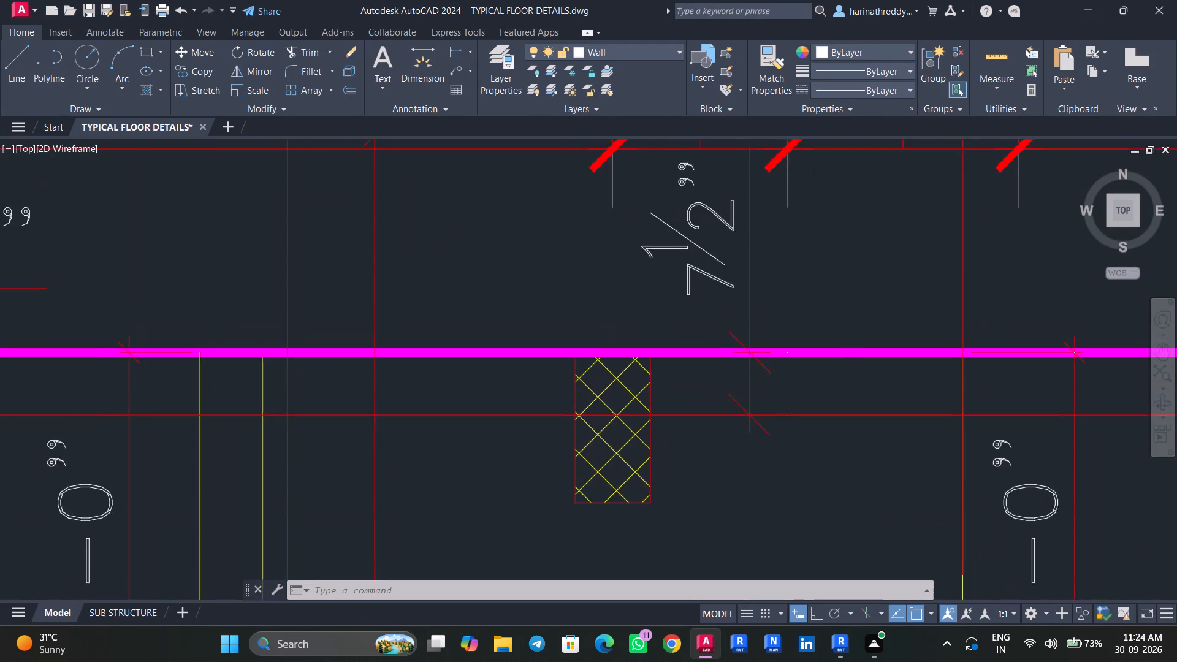
pyautogui.scroll(-3, 499, 397)
pyautogui.moveTo(704, 447); pyautogui.dragTo(647, 463, button='middle')
pyautogui.moveTo(655, 436); pyautogui.dragTo(715, 282, button='middle')
pyautogui.scroll(-3, 685, 332)
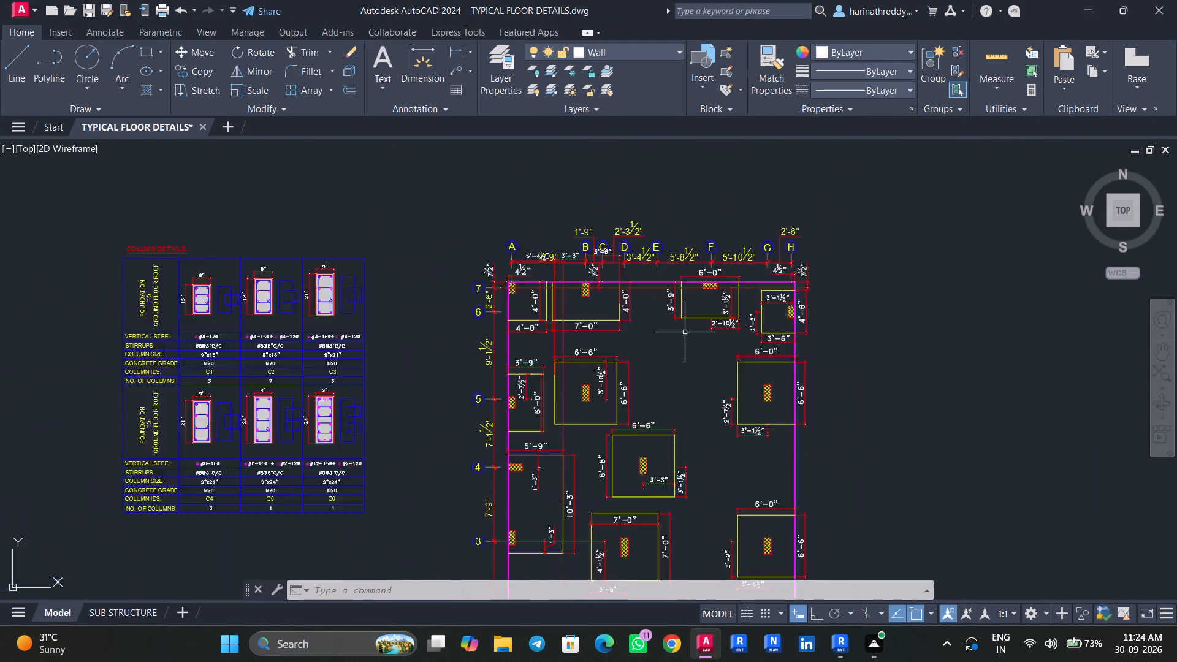
pyautogui.scroll(-3, 685, 333)
pyautogui.scroll(3, 677, 390)
pyautogui.moveTo(661, 406); pyautogui.dragTo(610, 484, button='middle')
pyautogui.scroll(-2, 608, 470)
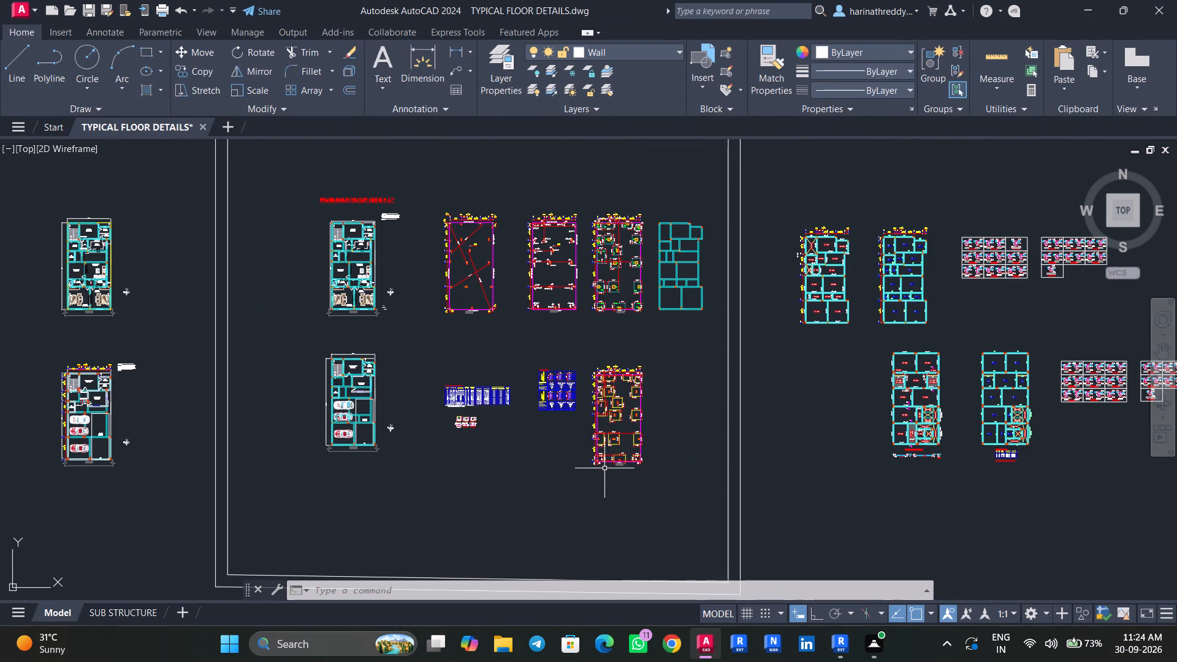
pyautogui.moveTo(601, 471); pyautogui.dragTo(631, 495, button='middle')
pyautogui.scroll(-4, 567, 447)
pyautogui.scroll(4, 509, 439)
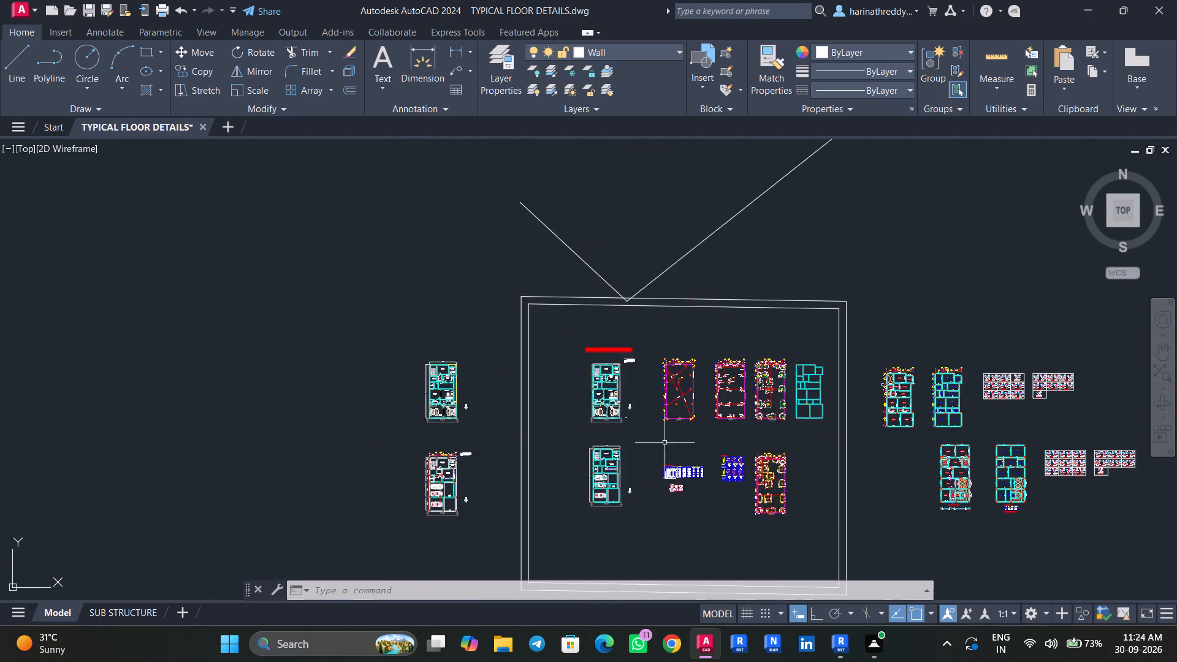
pyautogui.scroll(3, 673, 445)
pyautogui.moveTo(566, 420); pyautogui.dragTo(376, 430, button='middle')
pyautogui.scroll(-7, 403, 411)
pyautogui.moveTo(424, 398); pyautogui.dragTo(473, 397, button='middle')
pyautogui.scroll(7, 480, 401)
pyautogui.moveTo(453, 403); pyautogui.dragTo(597, 387, button='middle')
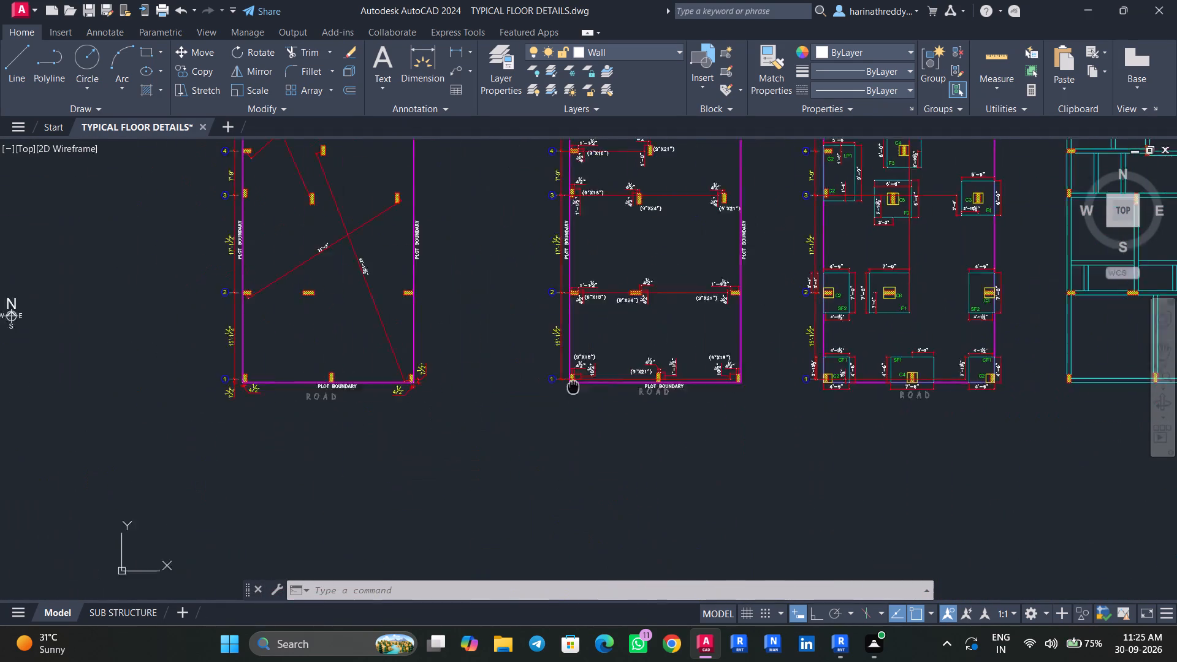
pyautogui.moveTo(597, 387); pyautogui.dragTo(620, 409, button='middle')
pyautogui.scroll(1, 620, 411)
pyautogui.scroll(-3, 611, 416)
pyautogui.moveTo(609, 401); pyautogui.dragTo(609, 457, button='middle')
# Return to Revit and examine the C1 column's outer corner at grids H-6 against footing SF5 and the plot boundary line.
pyautogui.click(848, 652)
pyautogui.scroll(-3, 528, 332)
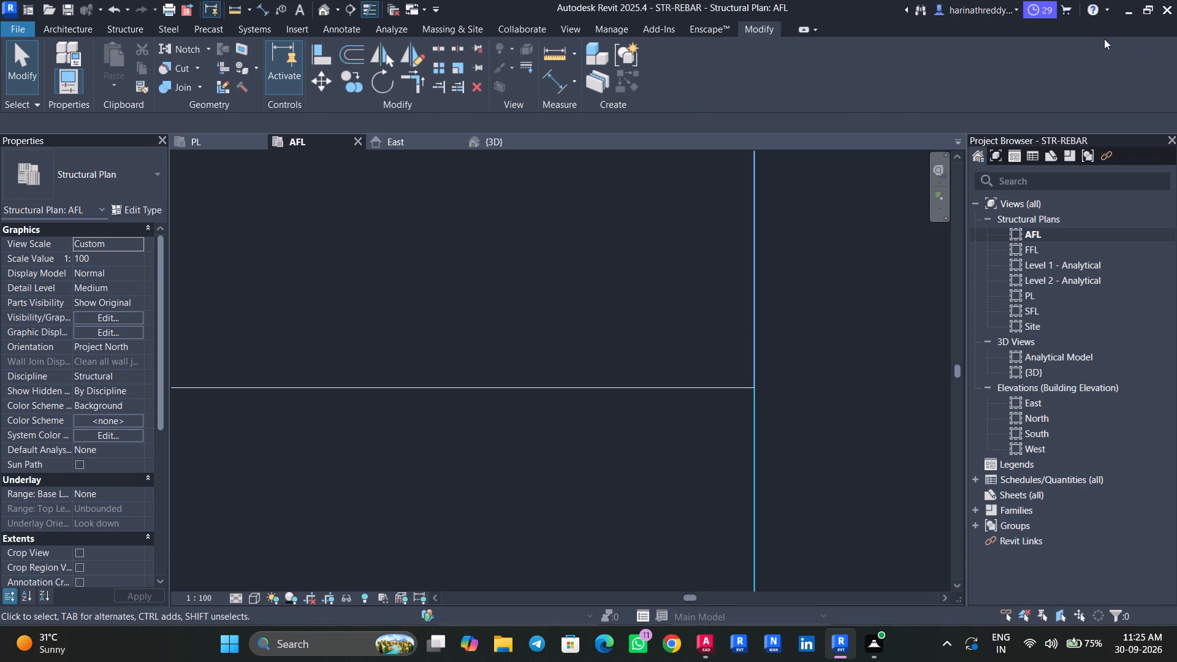
pyautogui.scroll(-4, 1104, 39)
pyautogui.scroll(11, 691, 286)
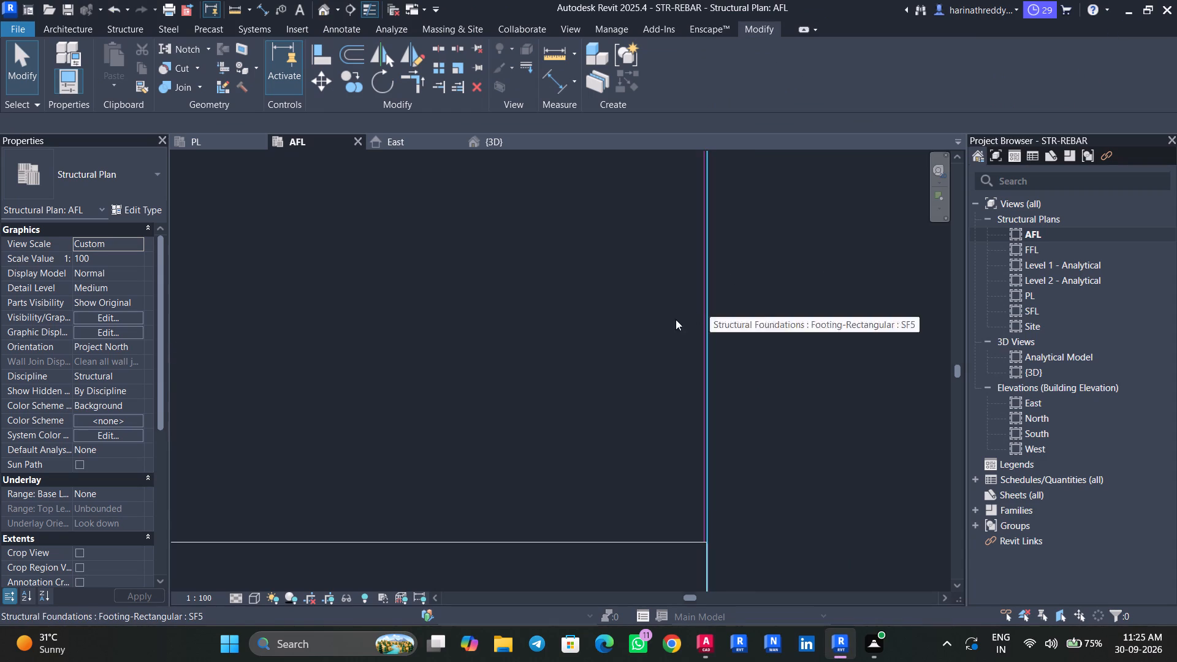
pyautogui.press('Escape')
pyautogui.press('Escape')
pyautogui.scroll(-1, 723, 368)
pyautogui.scroll(5, 723, 368)
pyautogui.moveTo(725, 360); pyautogui.dragTo(806, 225, button='middle')
pyautogui.scroll(5, 768, 436)
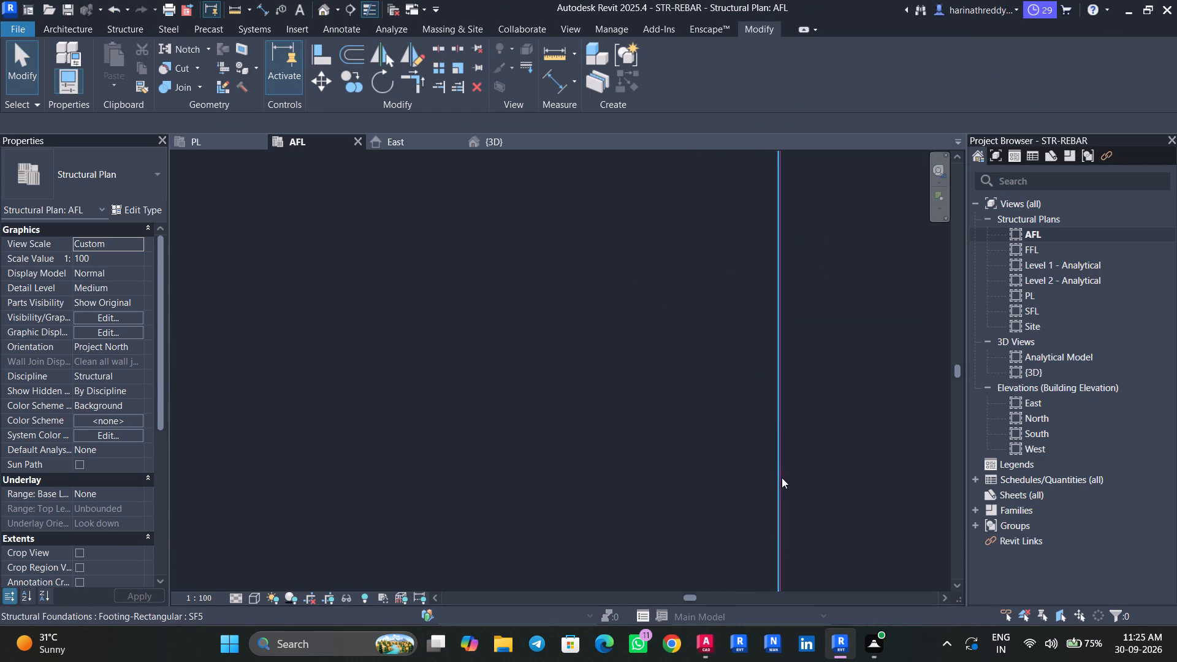
pyautogui.scroll(4, 782, 477)
pyautogui.moveTo(798, 450); pyautogui.dragTo(816, 213, button='middle')
pyautogui.scroll(4, 820, 480)
pyautogui.moveTo(821, 465); pyautogui.dragTo(844, 357, button='middle')
pyautogui.press('Escape')
pyautogui.press('Escape')
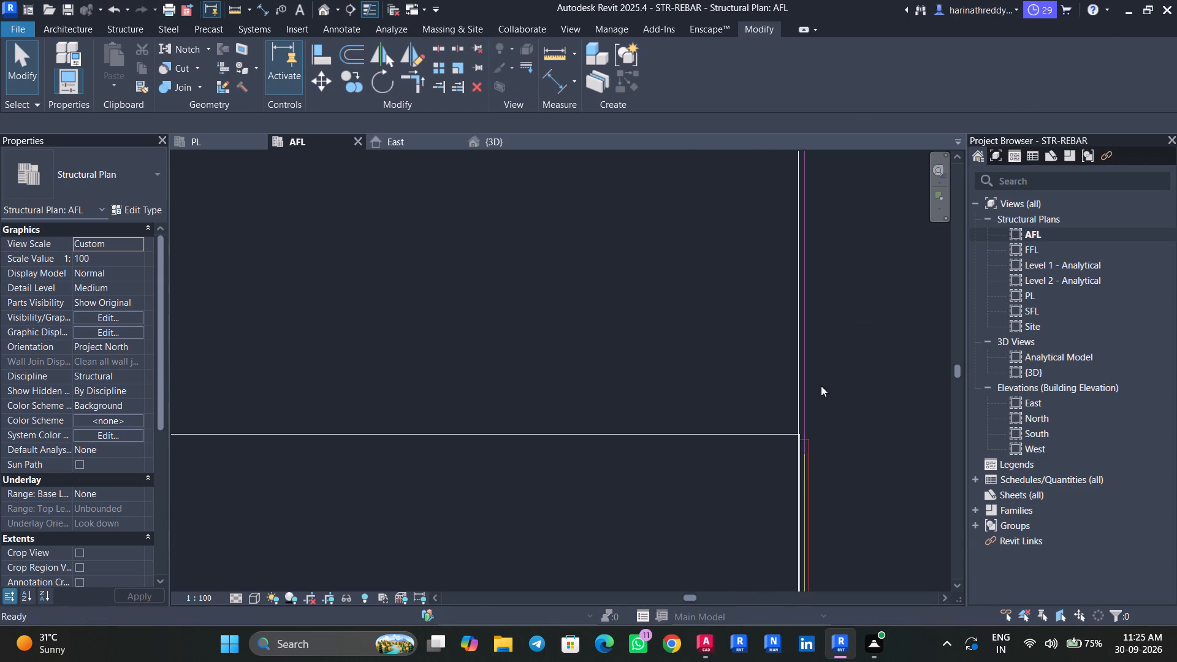
pyautogui.click(717, 469)
pyautogui.scroll(-15, 720, 465)
pyautogui.scroll(1, 722, 460)
pyautogui.scroll(-10, 722, 460)
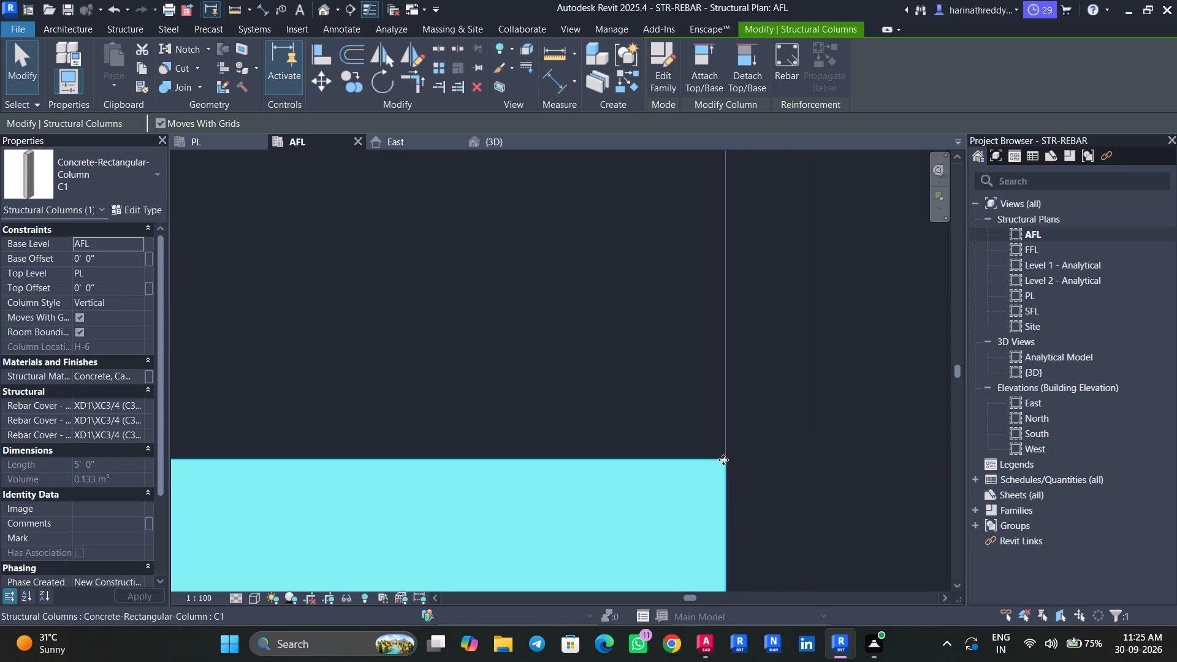
pyautogui.scroll(-20, 723, 460)
pyautogui.scroll(-8, 723, 460)
pyautogui.press('Escape')
pyautogui.press('Escape')
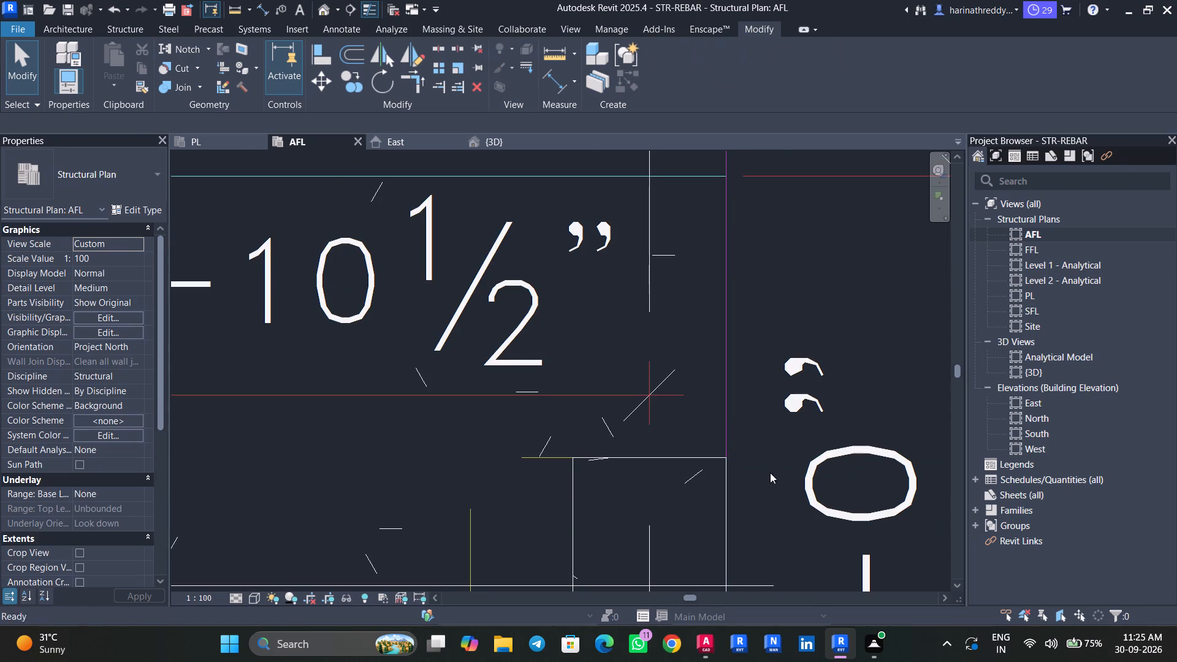
pyautogui.scroll(8, 723, 463)
pyautogui.scroll(-1, 723, 451)
pyautogui.scroll(1, 723, 450)
pyautogui.scroll(-1, 723, 450)
pyautogui.scroll(16, 722, 449)
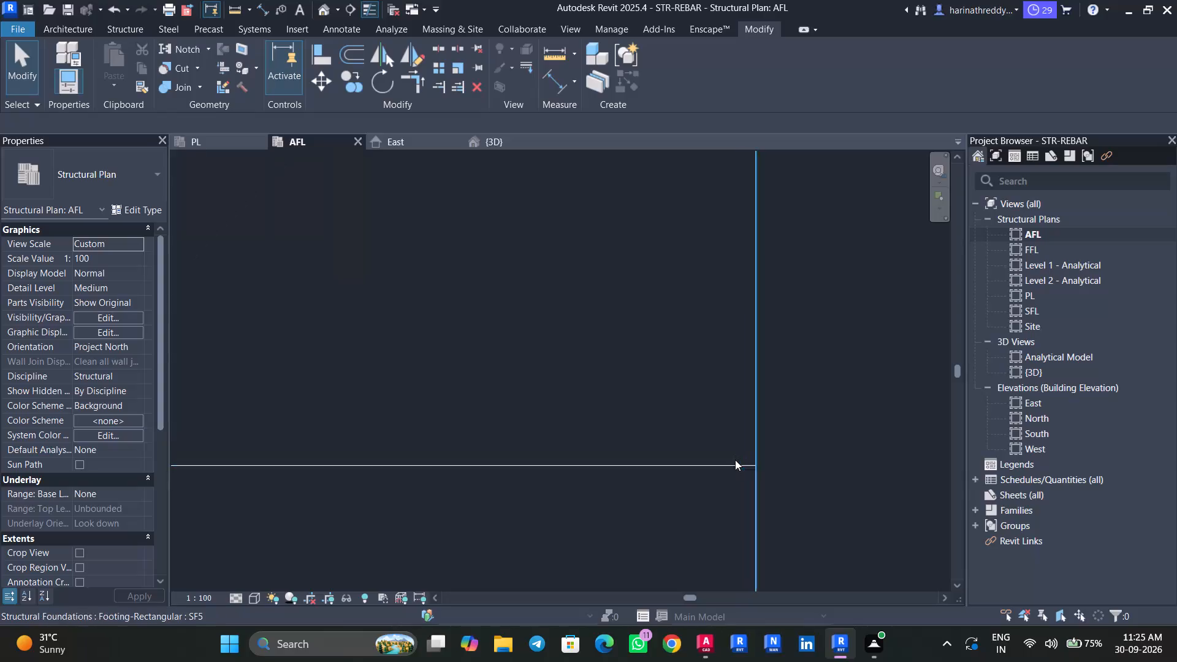
pyautogui.scroll(3, 735, 460)
# Glance at the AutoCAD drawing, then inspect the C1 column and SF5 footing edges at grids H-6 in the AFL plan.
pyautogui.click(698, 635)
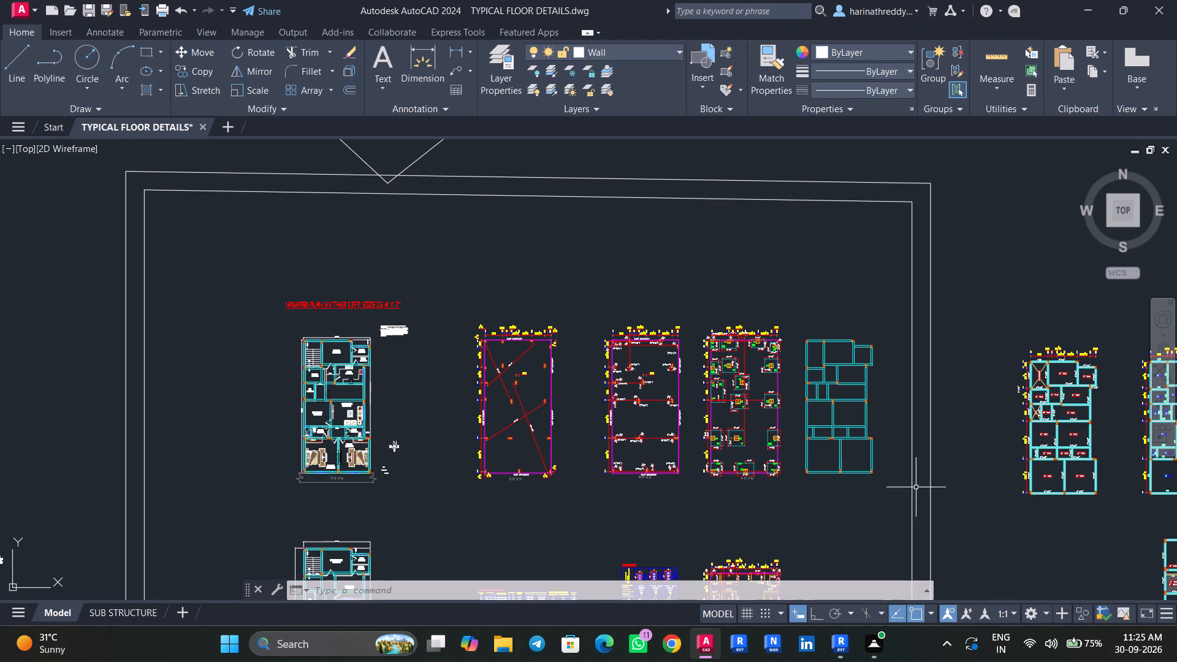
pyautogui.click(851, 651)
pyautogui.scroll(7, 793, 454)
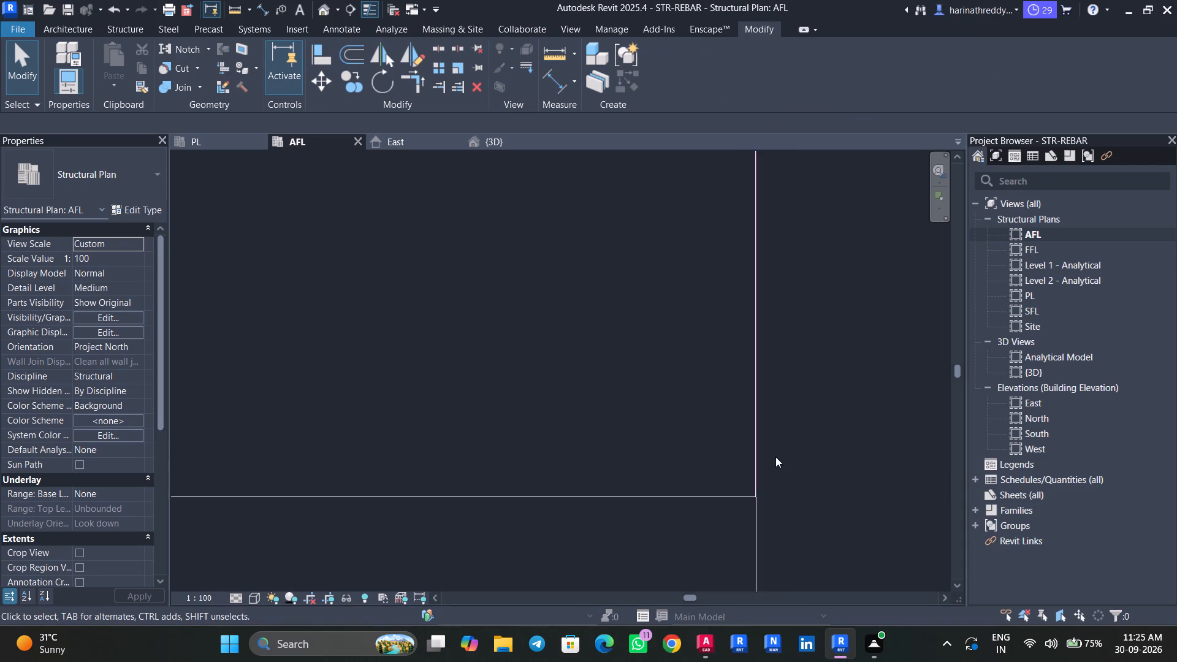
pyautogui.scroll(10, 775, 457)
pyautogui.scroll(2, 770, 521)
pyautogui.moveTo(771, 519); pyautogui.dragTo(790, 435, button='middle')
pyautogui.press('Escape')
pyautogui.press('Escape')
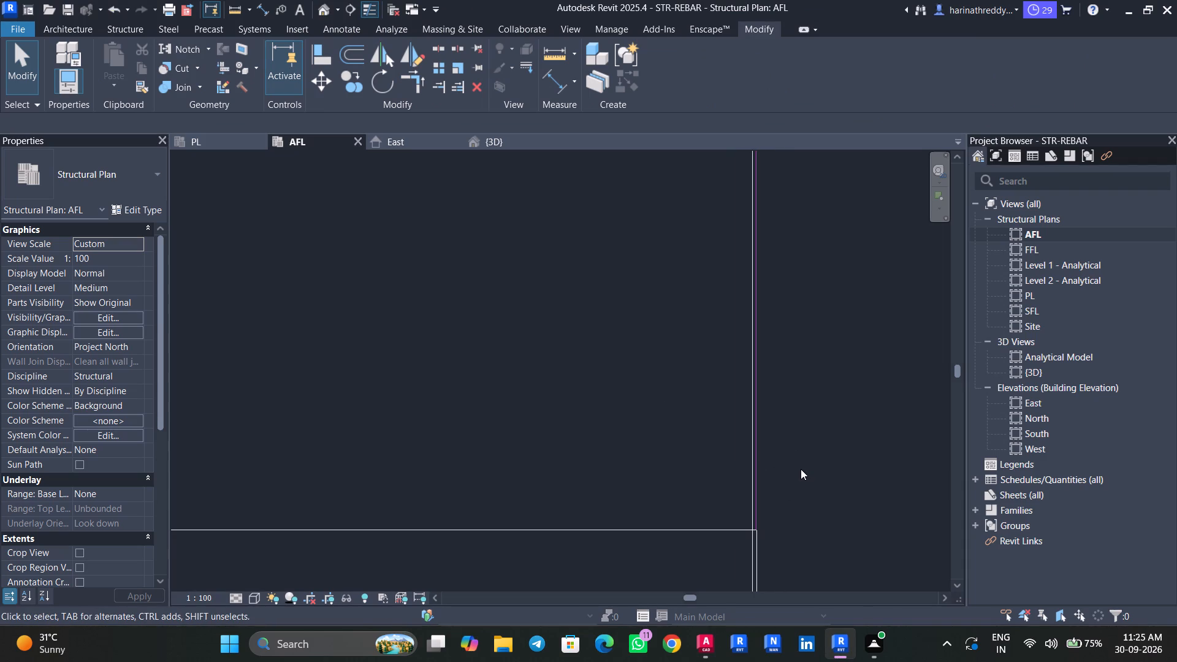
pyautogui.click(652, 560)
pyautogui.press('Escape')
pyautogui.click(671, 427)
pyautogui.scroll(-5, 671, 427)
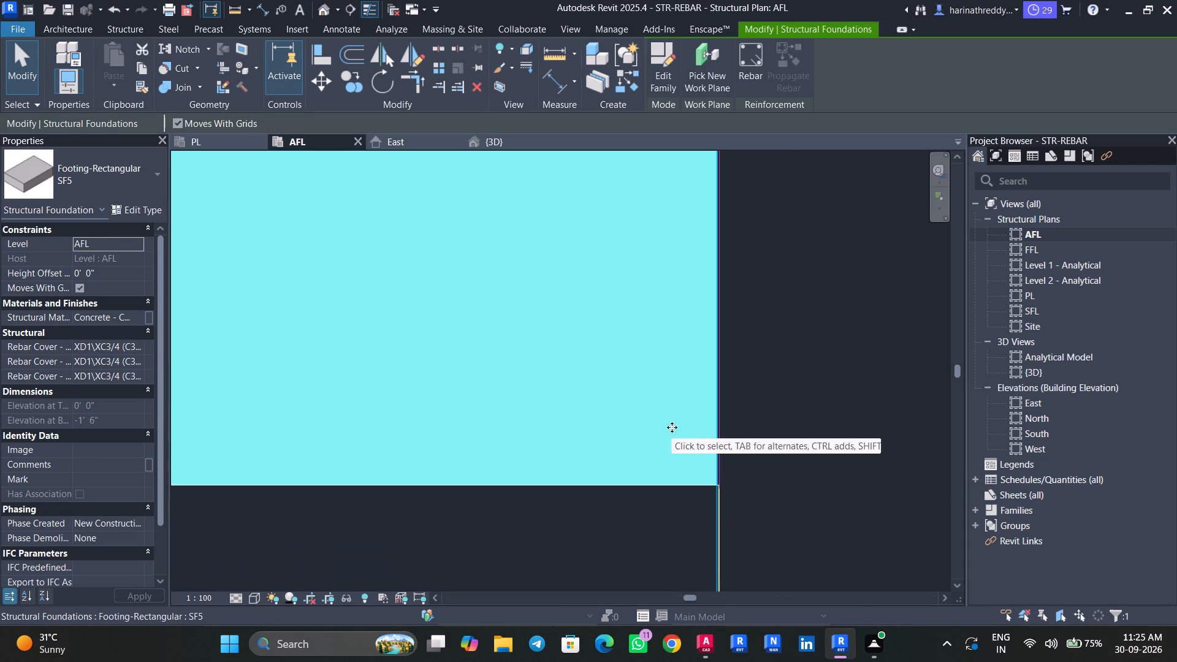
pyautogui.scroll(-5, 672, 427)
pyautogui.press('Escape')
pyautogui.scroll(5, 702, 477)
pyautogui.scroll(-1, 691, 470)
pyautogui.scroll(14, 691, 470)
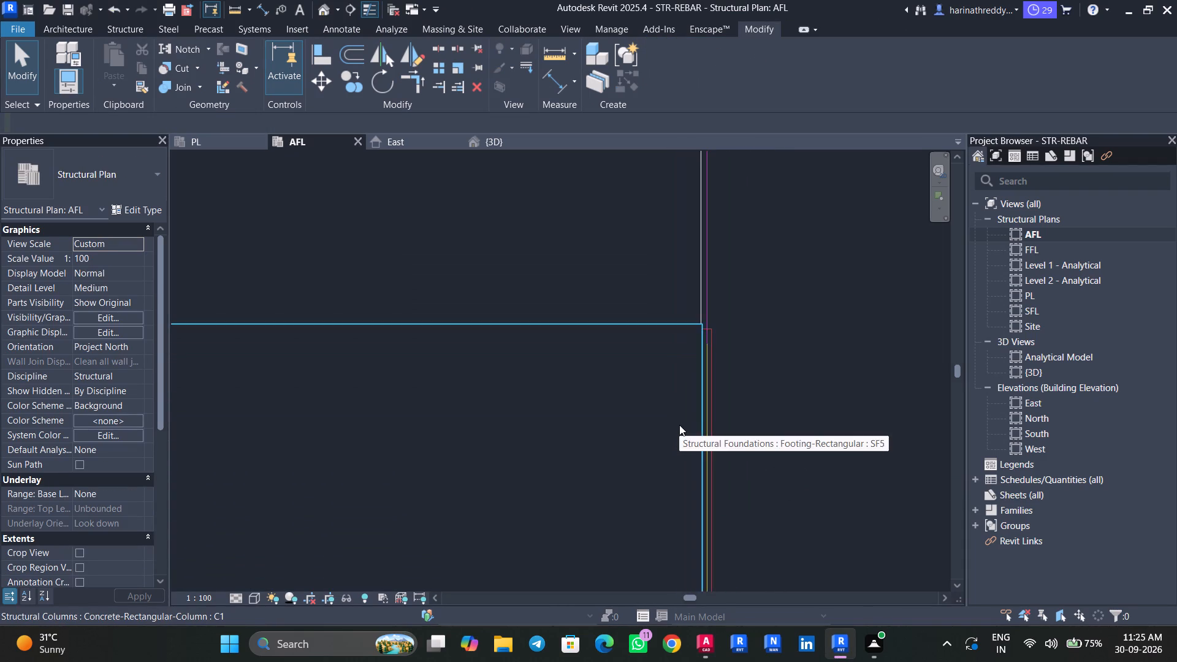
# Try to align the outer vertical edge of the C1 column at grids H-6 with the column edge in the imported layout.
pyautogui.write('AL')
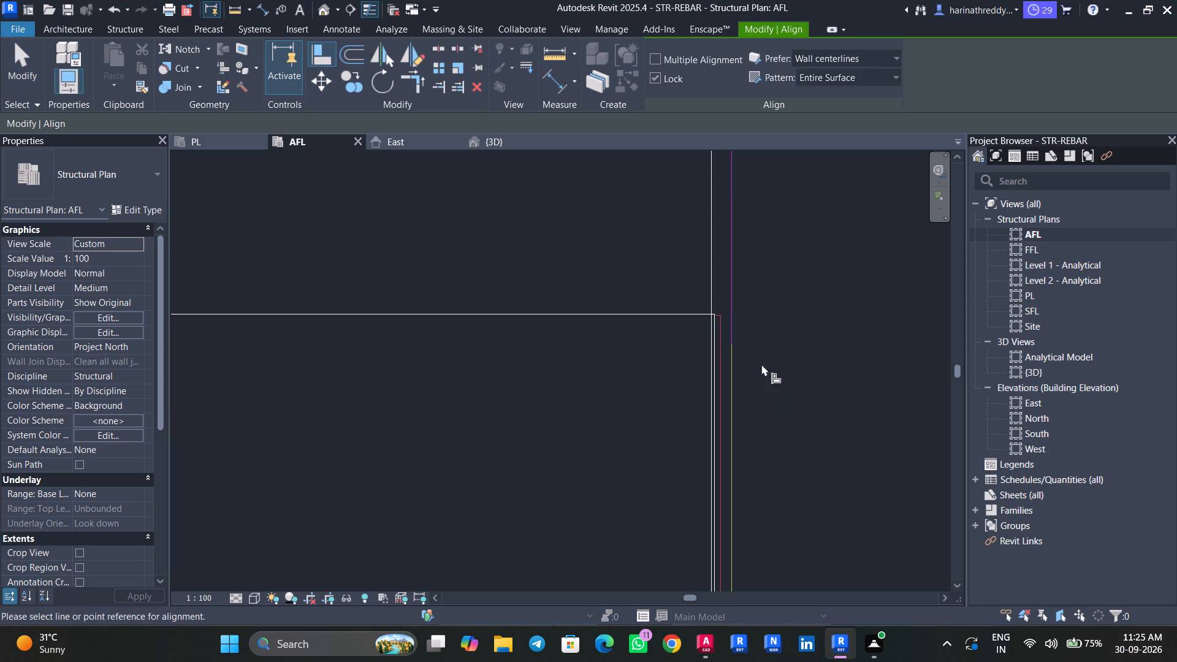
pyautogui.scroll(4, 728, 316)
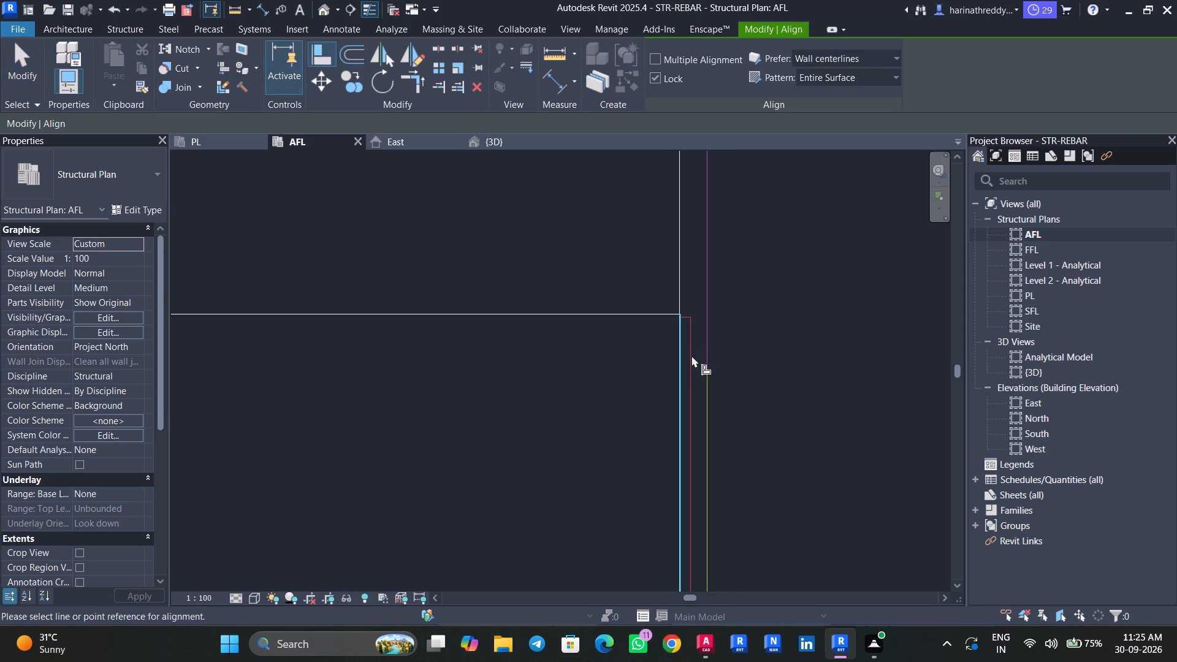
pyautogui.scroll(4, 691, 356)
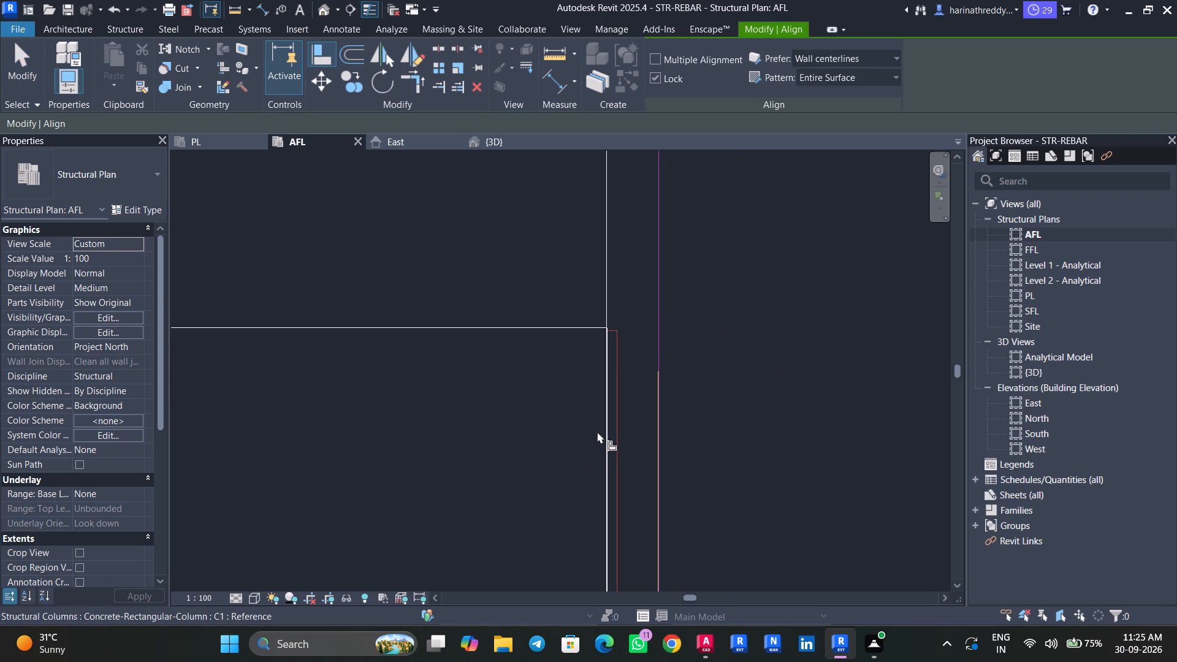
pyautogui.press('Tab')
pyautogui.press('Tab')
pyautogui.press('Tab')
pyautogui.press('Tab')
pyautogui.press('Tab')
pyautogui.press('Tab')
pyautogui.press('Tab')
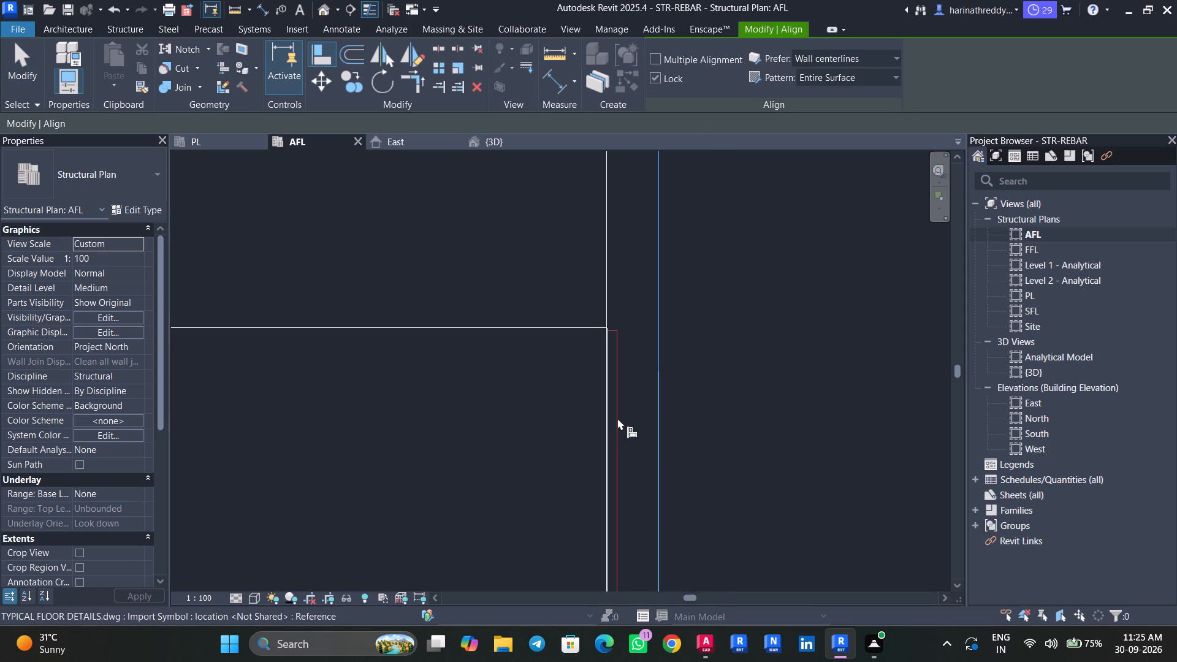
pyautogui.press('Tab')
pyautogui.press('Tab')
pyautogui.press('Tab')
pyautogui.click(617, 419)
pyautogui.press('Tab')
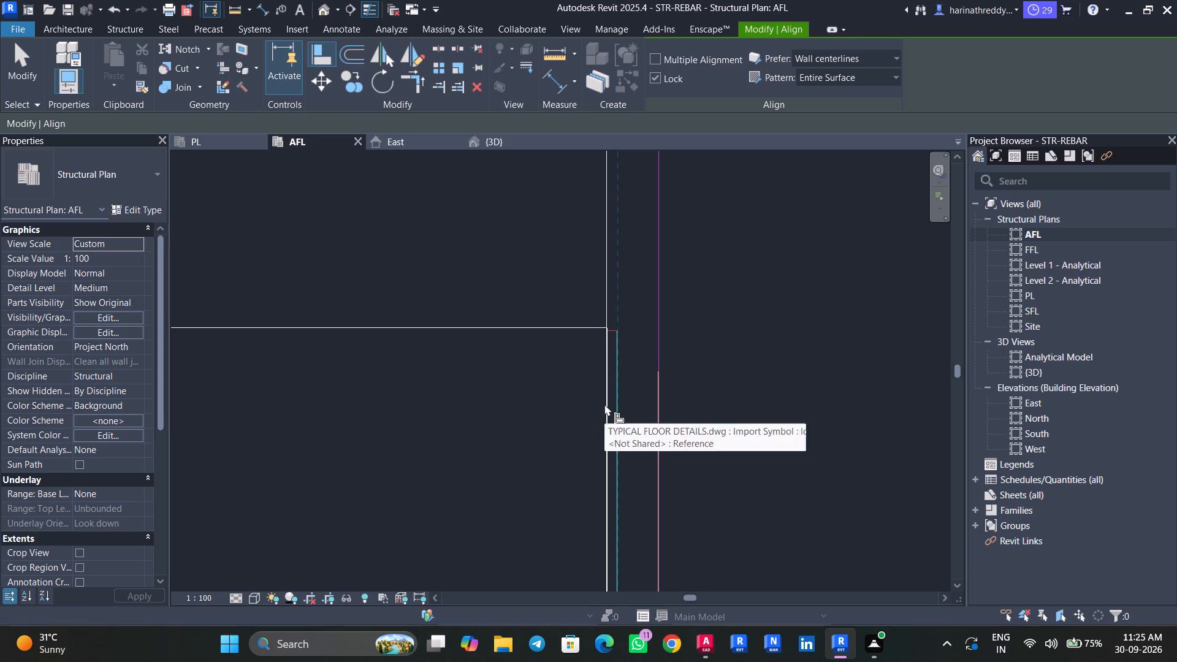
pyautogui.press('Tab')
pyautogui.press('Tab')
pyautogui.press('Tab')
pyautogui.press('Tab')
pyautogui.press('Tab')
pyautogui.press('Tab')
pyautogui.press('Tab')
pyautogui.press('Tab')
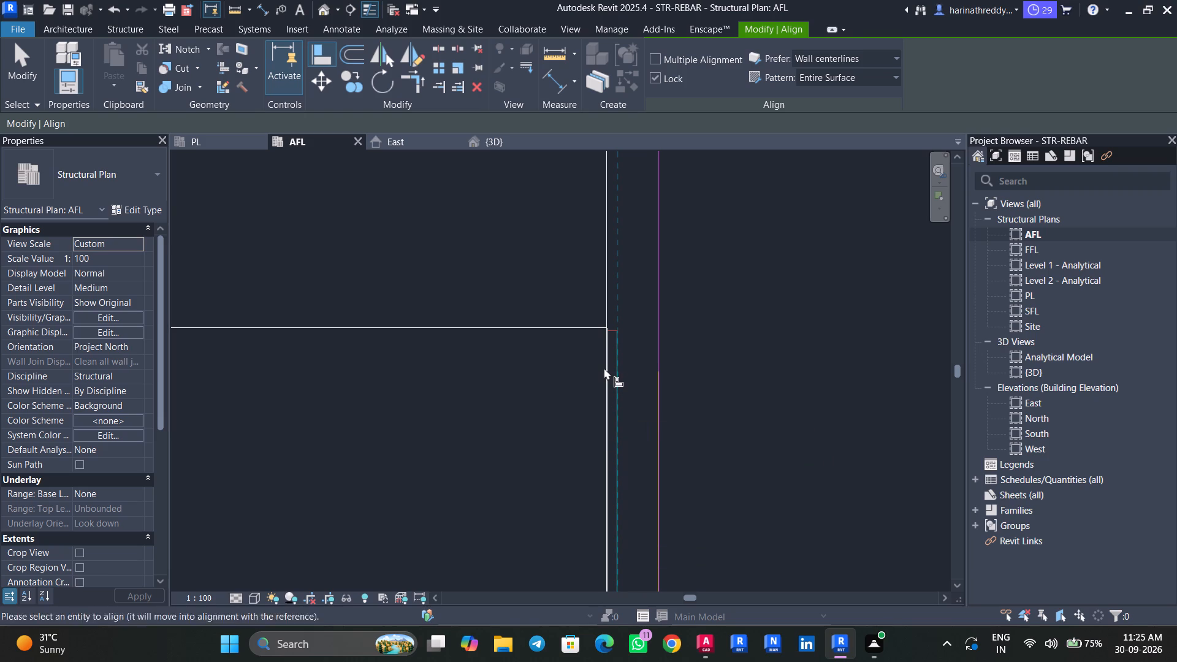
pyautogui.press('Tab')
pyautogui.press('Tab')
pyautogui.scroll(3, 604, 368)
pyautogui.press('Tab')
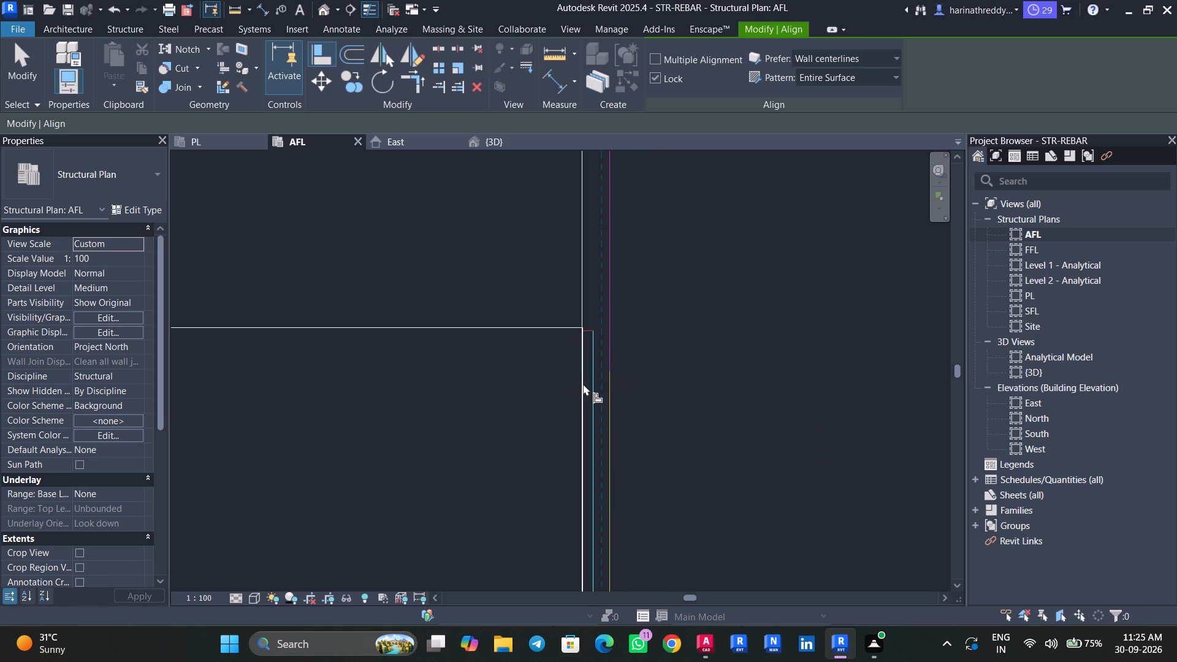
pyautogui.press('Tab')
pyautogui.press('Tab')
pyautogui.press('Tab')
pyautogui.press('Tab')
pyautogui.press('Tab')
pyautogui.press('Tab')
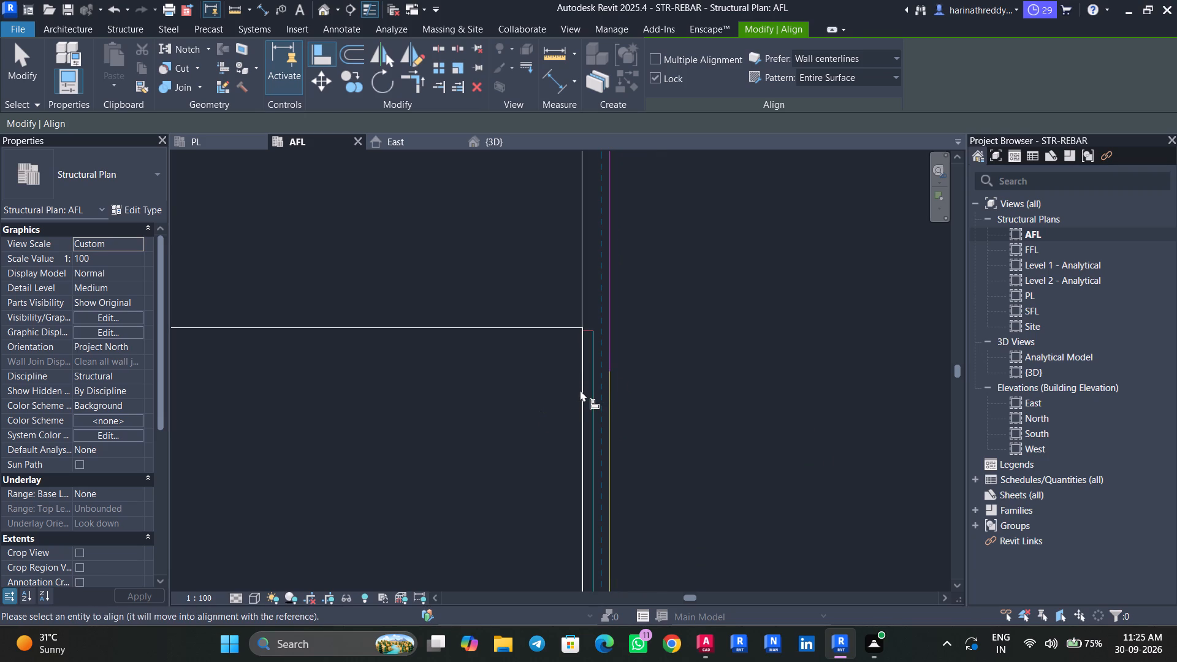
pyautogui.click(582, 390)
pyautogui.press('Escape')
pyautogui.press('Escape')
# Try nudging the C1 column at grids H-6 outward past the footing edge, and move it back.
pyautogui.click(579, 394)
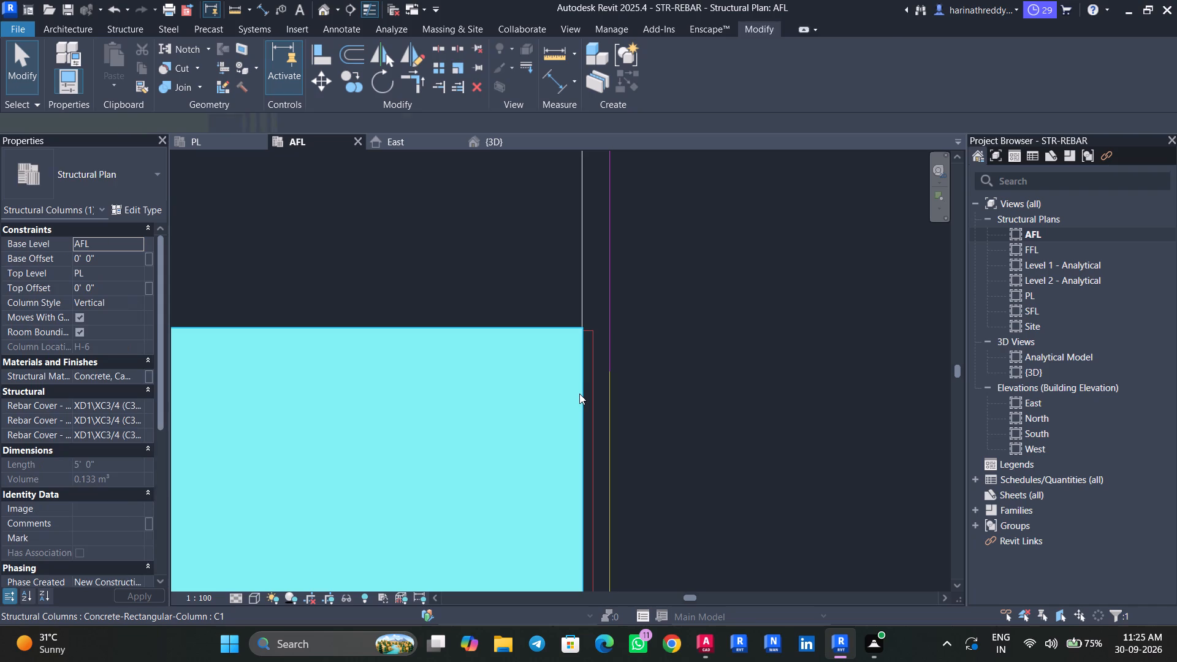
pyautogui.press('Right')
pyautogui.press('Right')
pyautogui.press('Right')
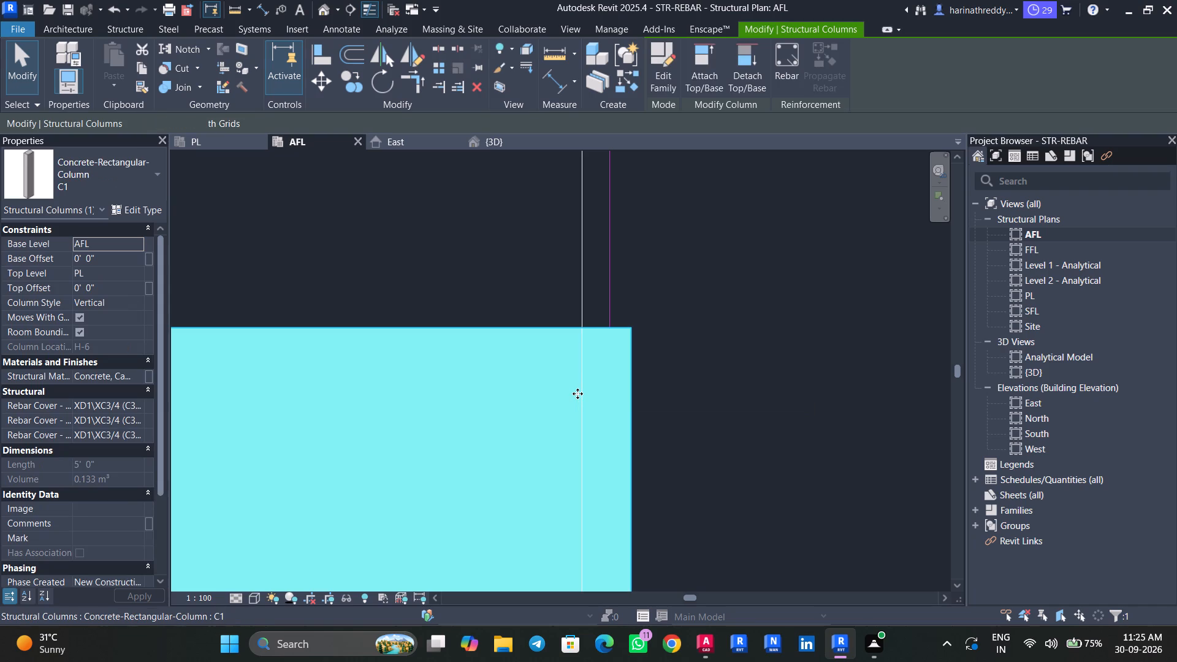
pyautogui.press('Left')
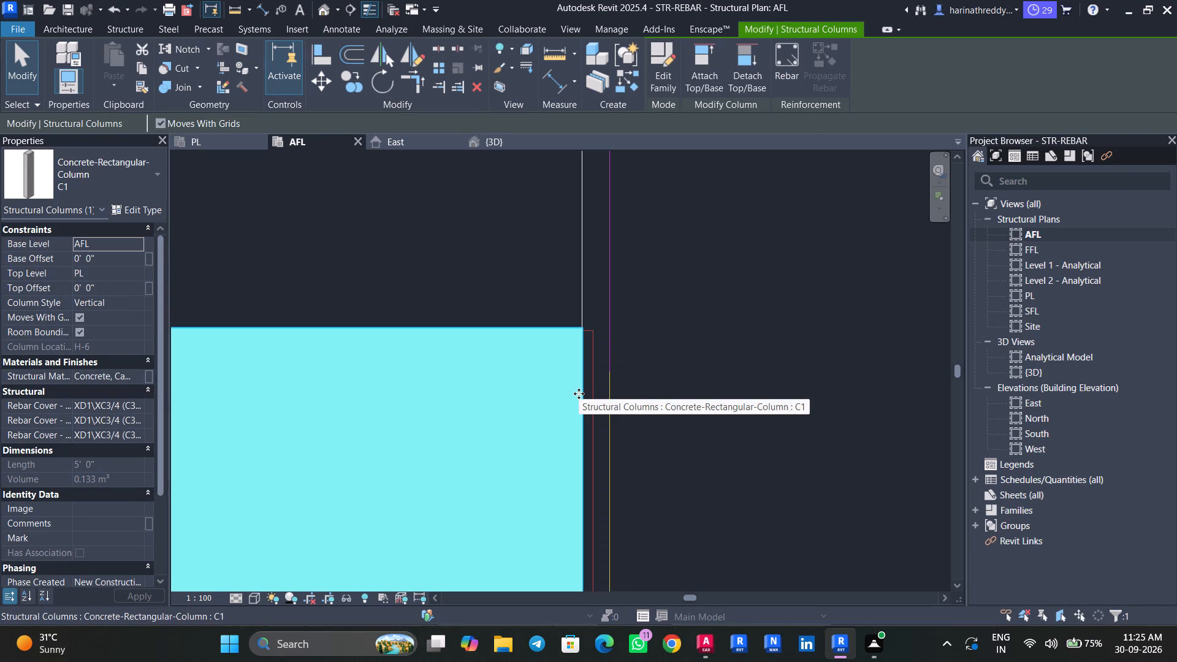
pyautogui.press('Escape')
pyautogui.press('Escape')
# Align the grid 7-side face of the C1 column at grids H-6 with the column edge in the imported layout.
pyautogui.scroll(14, 592, 324)
pyautogui.moveTo(566, 390); pyautogui.dragTo(618, 335, button='middle')
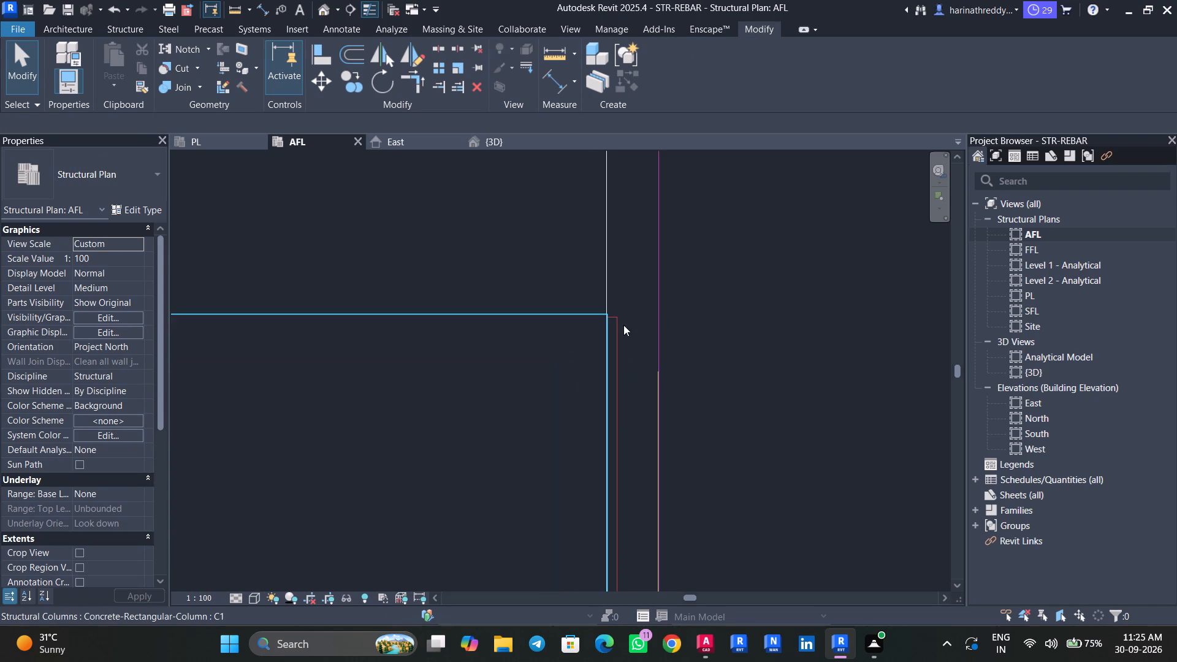
pyautogui.scroll(4, 613, 314)
pyautogui.press('Escape')
pyautogui.press('Escape')
pyautogui.write('AL')
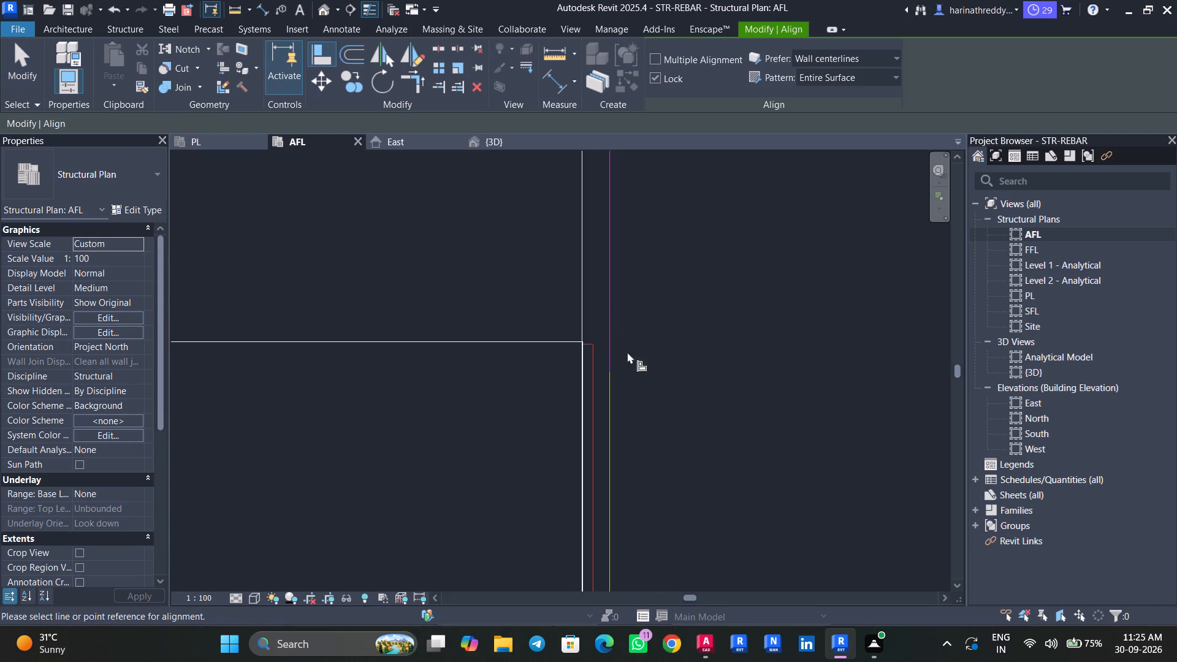
pyautogui.scroll(5, 589, 338)
pyautogui.press('Tab')
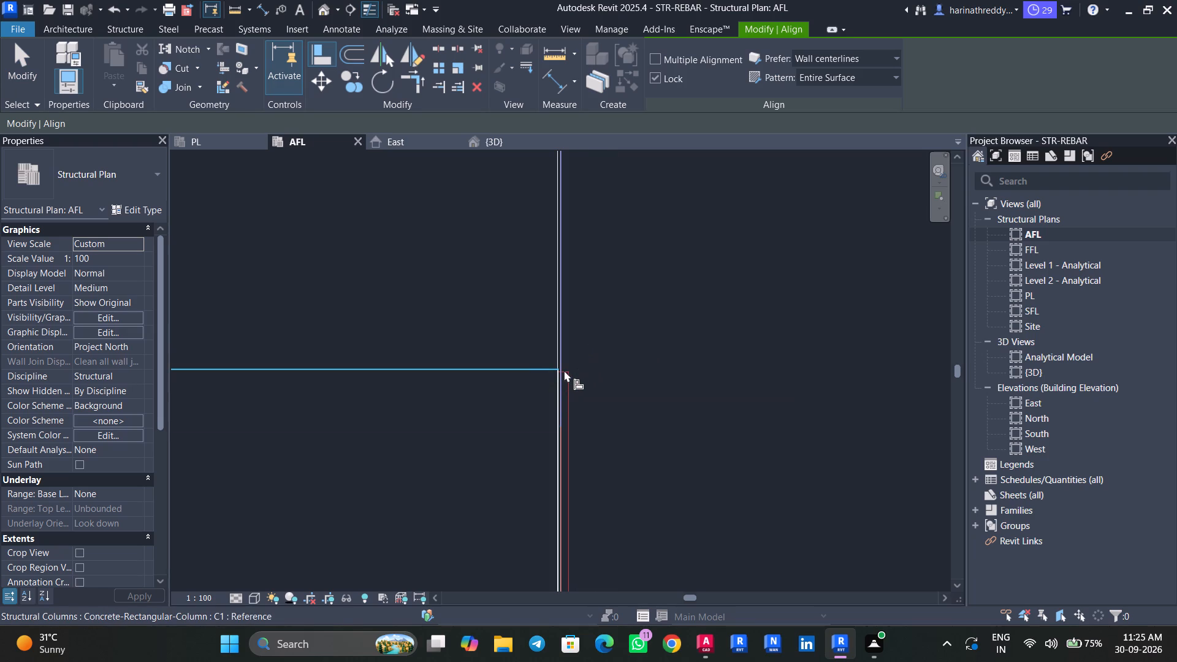
pyautogui.press('Tab')
pyautogui.press('Tab')
pyautogui.click(564, 370)
pyautogui.scroll(4, 536, 364)
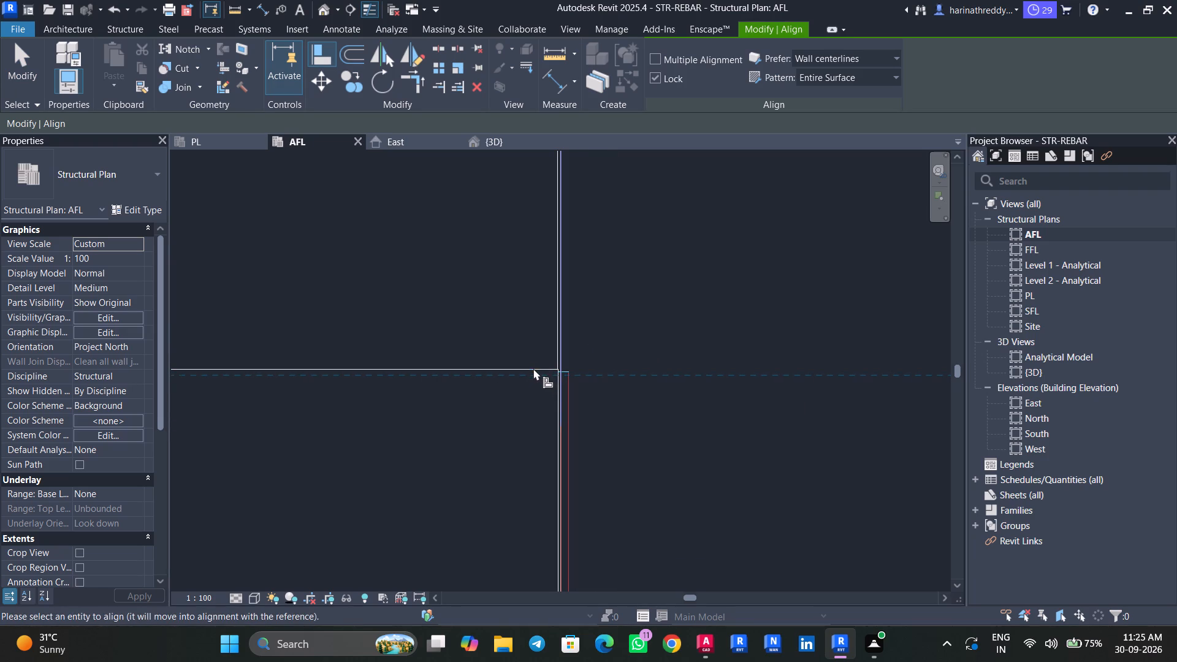
pyautogui.press('Tab')
pyautogui.click(533, 368)
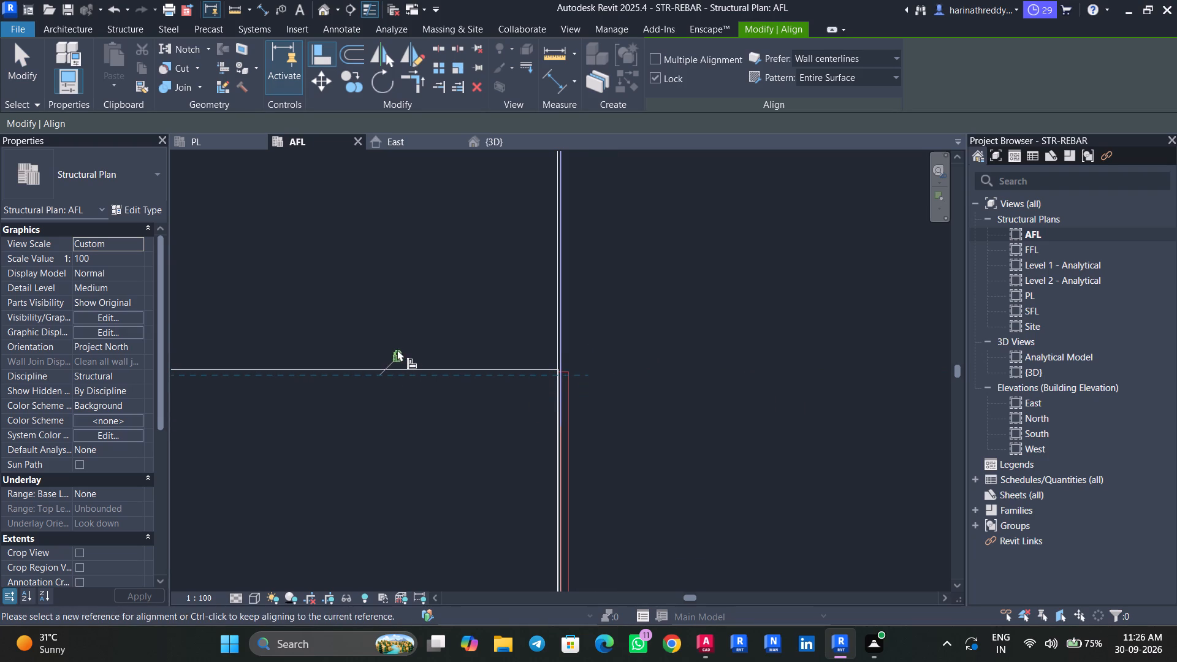
# Lock the alignment between the C1 column at grids H-6 and the imported layout's column edge.
pyautogui.click(391, 355)
pyautogui.press('Escape')
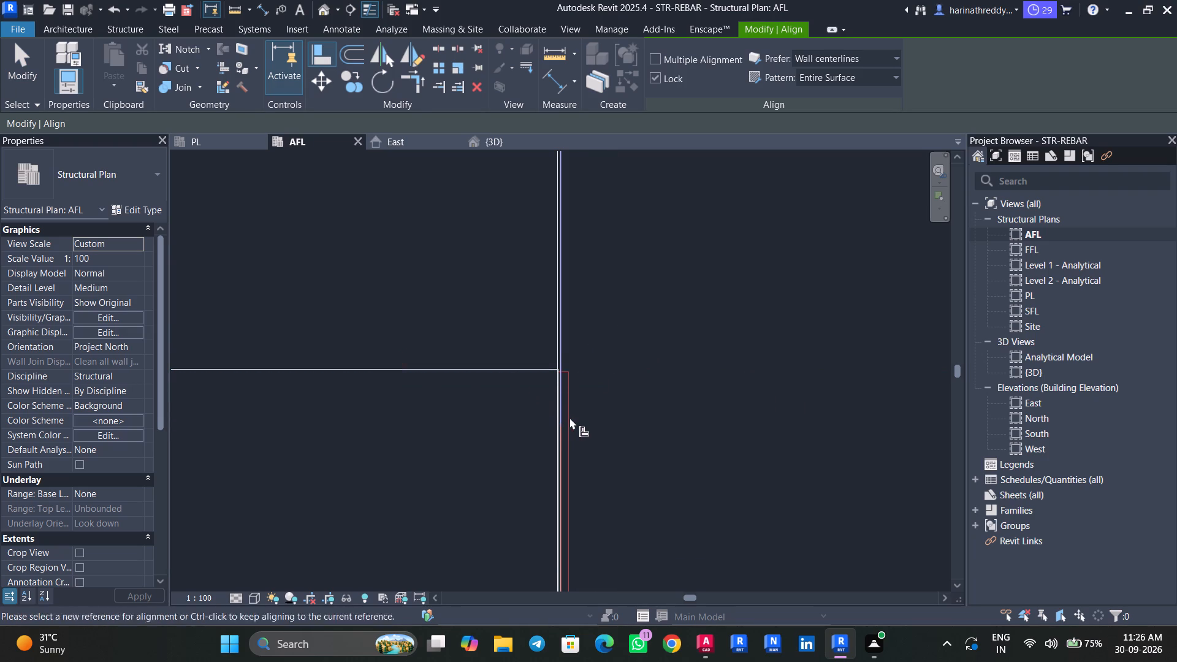
pyautogui.press('Escape')
# Align grid line A of the imported TYPICAL FLOOR DETAILS column layout with model grid A, removing the conflicting constraints.
pyautogui.scroll(-9, 563, 421)
pyautogui.scroll(1, 563, 421)
pyautogui.scroll(-2, 563, 421)
pyautogui.scroll(1, 563, 421)
pyautogui.scroll(-12, 563, 421)
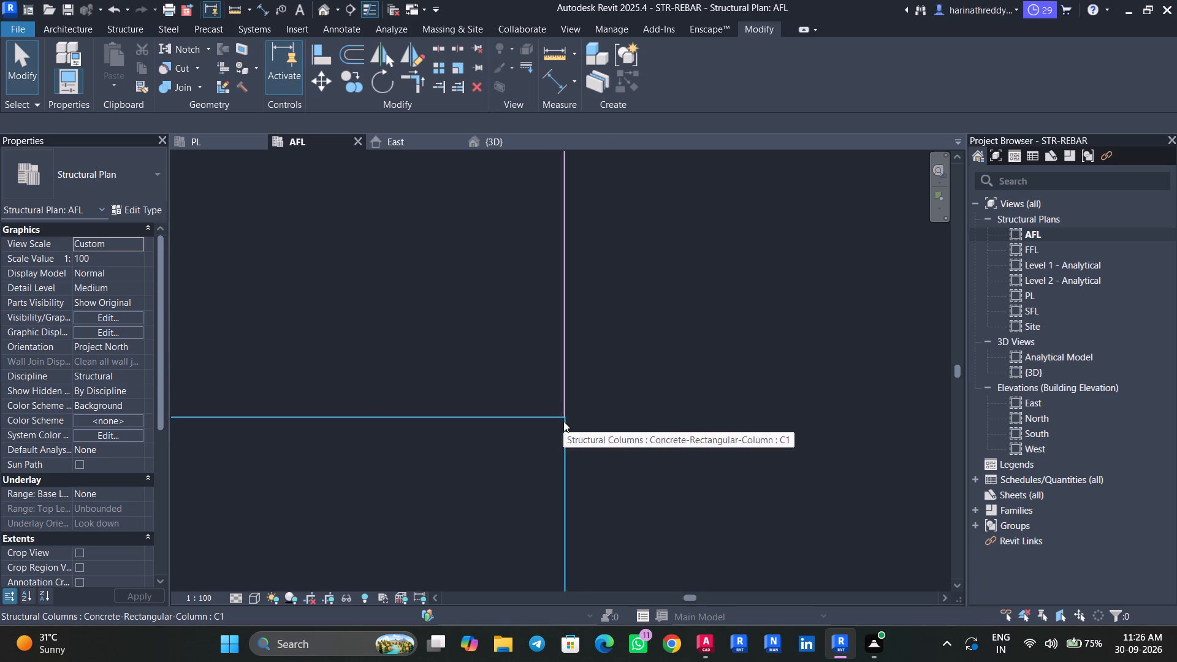
pyautogui.scroll(-3, 563, 421)
pyautogui.scroll(1, 563, 421)
pyautogui.scroll(-20, 563, 421)
pyautogui.scroll(-20, 563, 421)
pyautogui.scroll(-4, 563, 421)
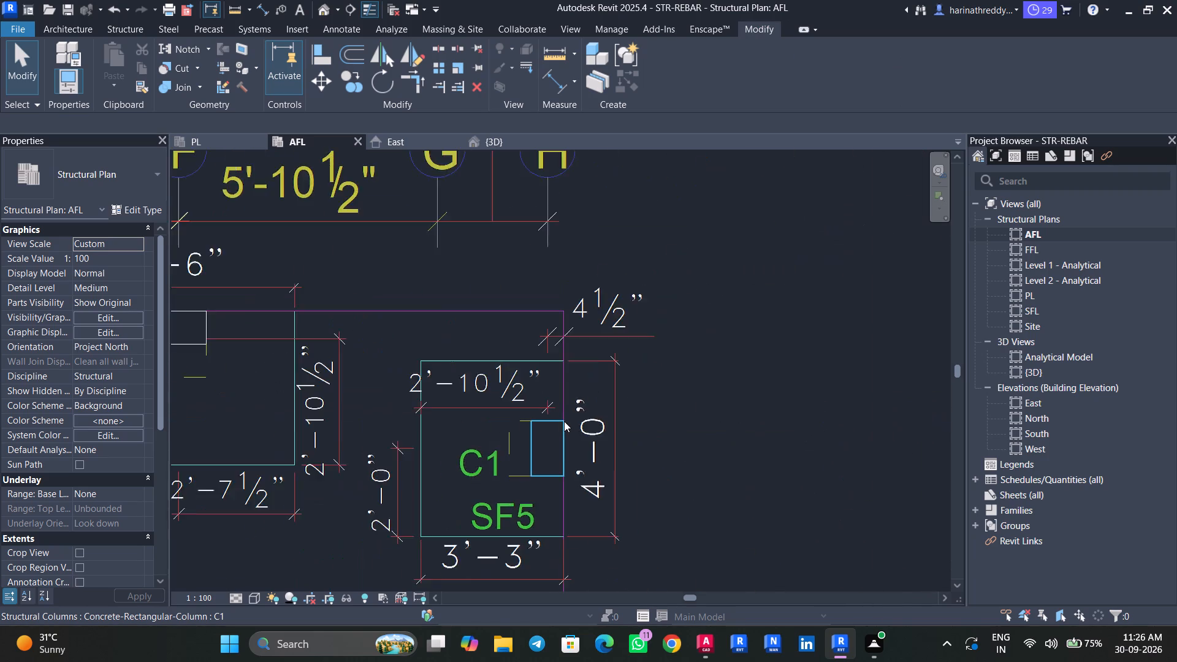
pyautogui.scroll(-16, 564, 421)
pyautogui.moveTo(569, 421); pyautogui.dragTo(611, 344, button='middle')
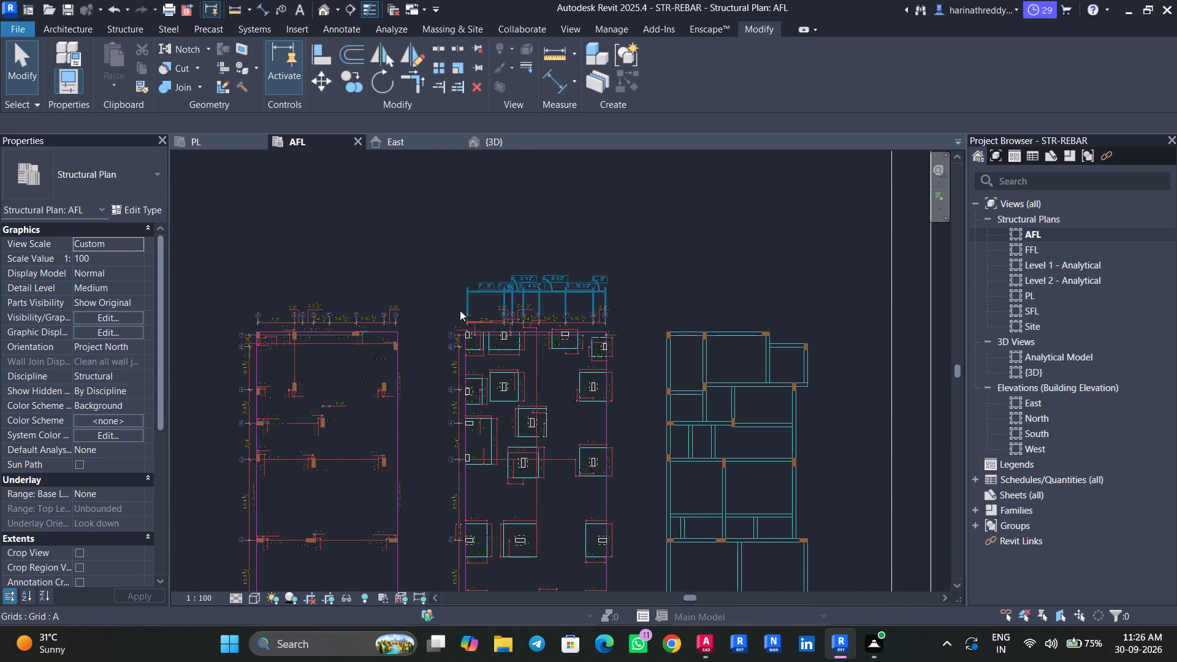
pyautogui.press('Escape')
pyautogui.press('Escape')
pyautogui.write('AL')
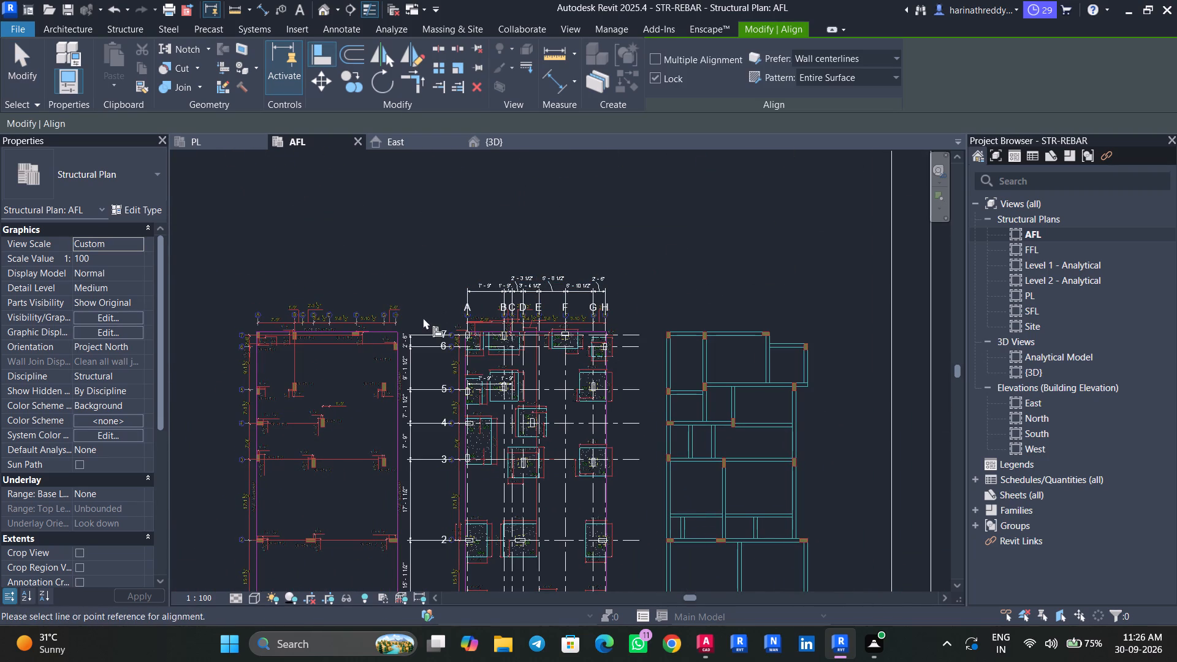
pyautogui.scroll(19, 475, 294)
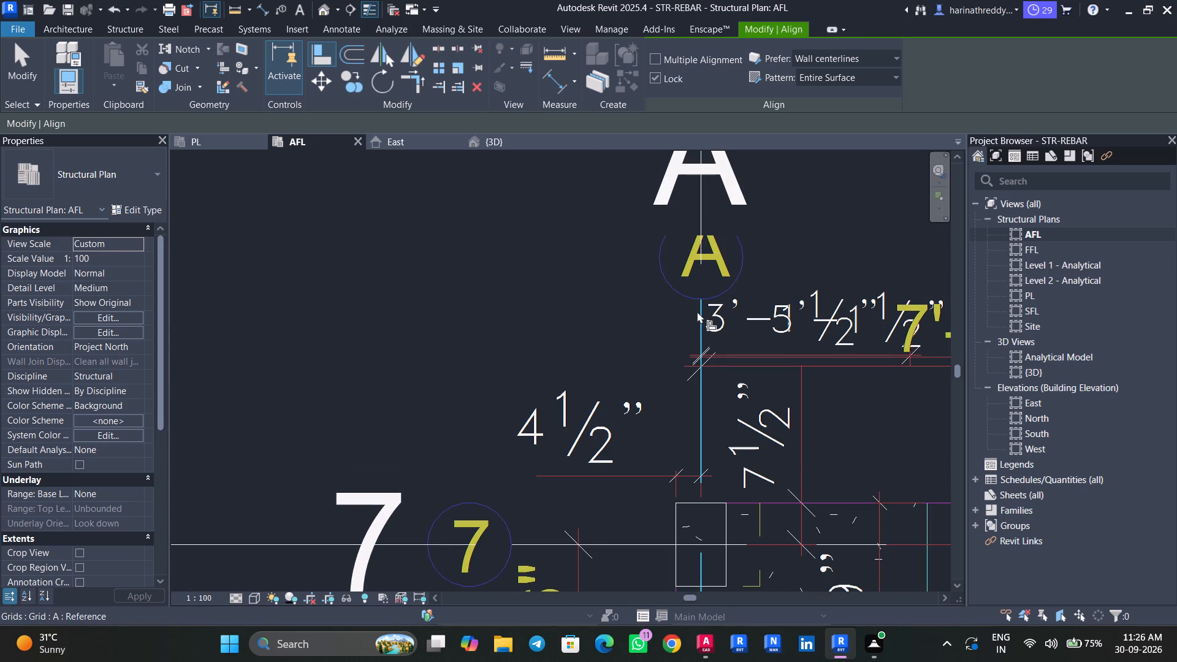
pyautogui.click(699, 326)
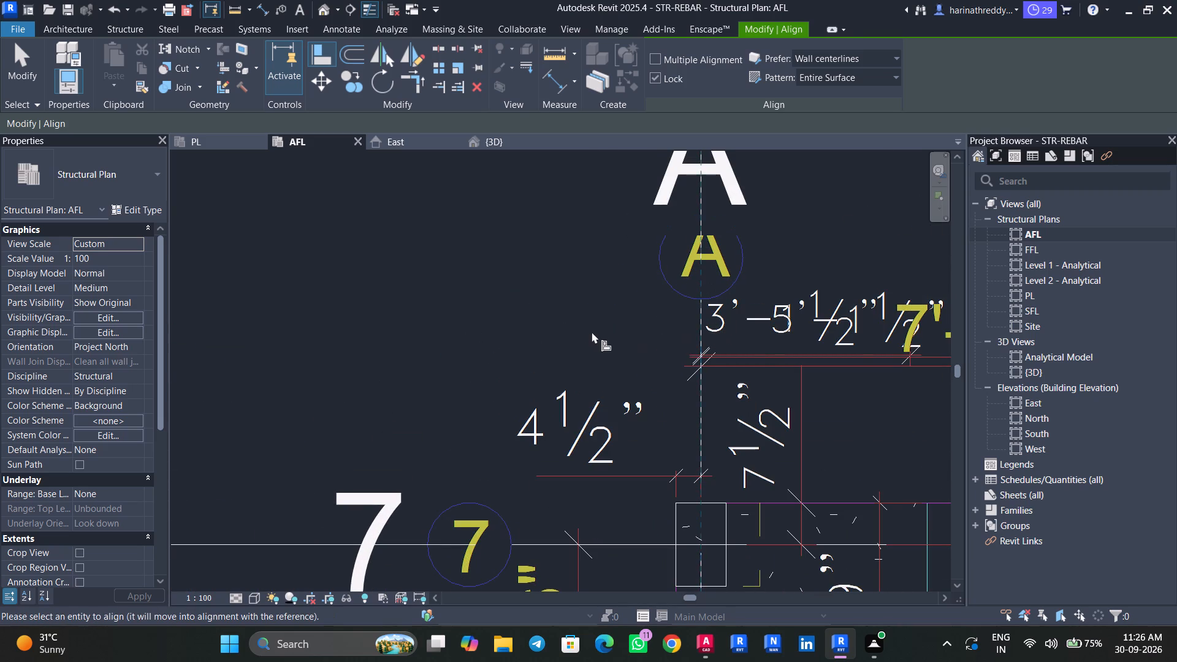
pyautogui.scroll(-13, 592, 330)
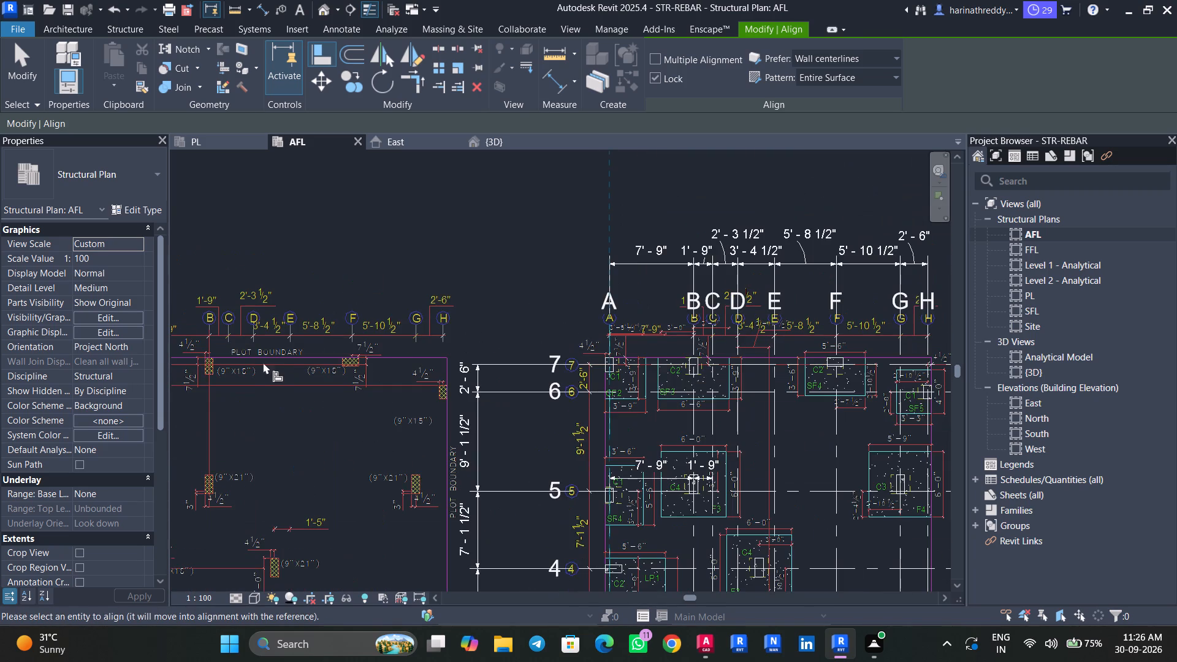
pyautogui.moveTo(261, 367); pyautogui.dragTo(460, 325, button='middle')
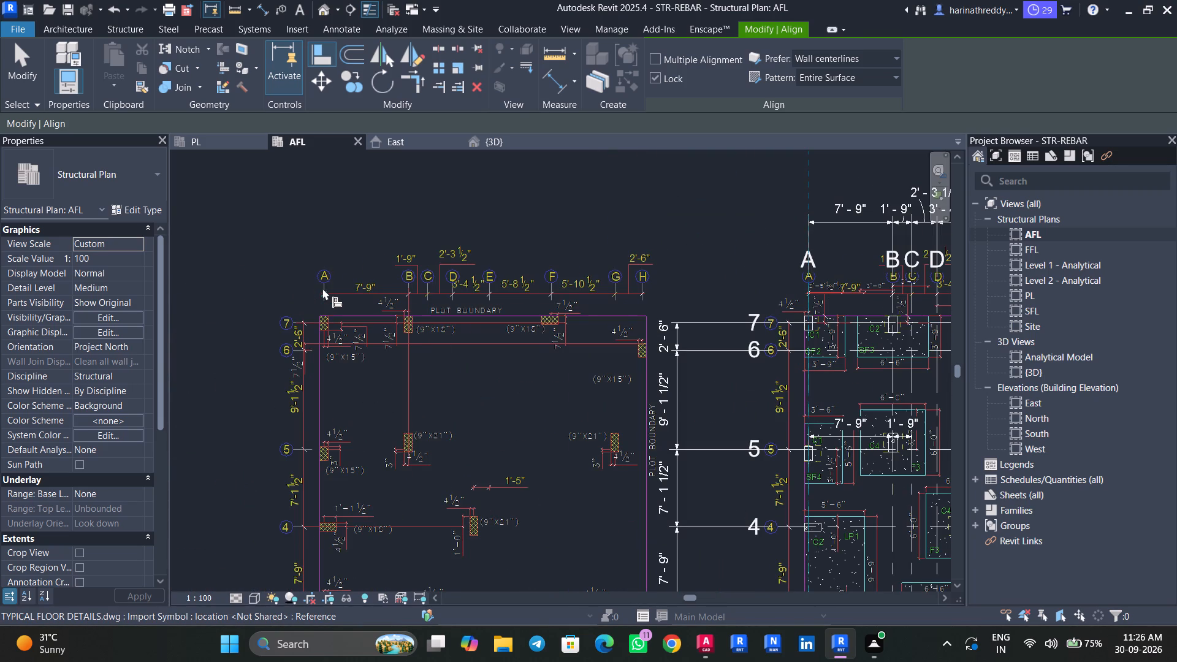
pyautogui.scroll(3, 322, 288)
pyautogui.click(326, 286)
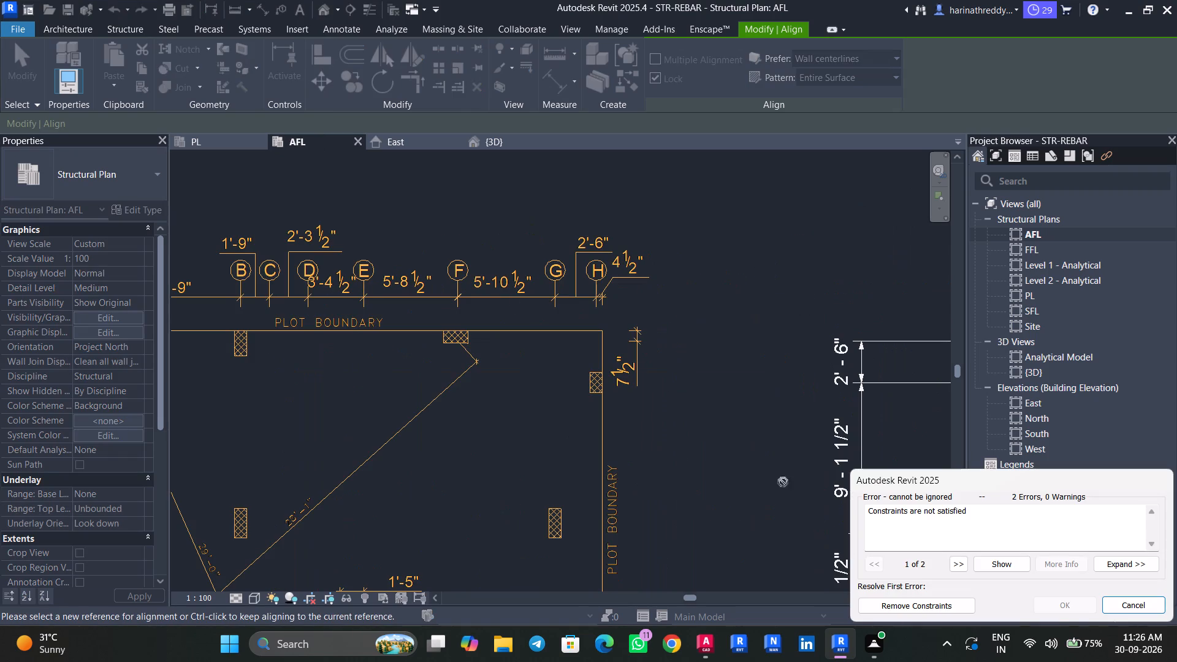
pyautogui.click(921, 605)
# Check the shifted column layout against the model's grids and columns, especially around grids A-7 and B-7.
pyautogui.scroll(-9, 508, 313)
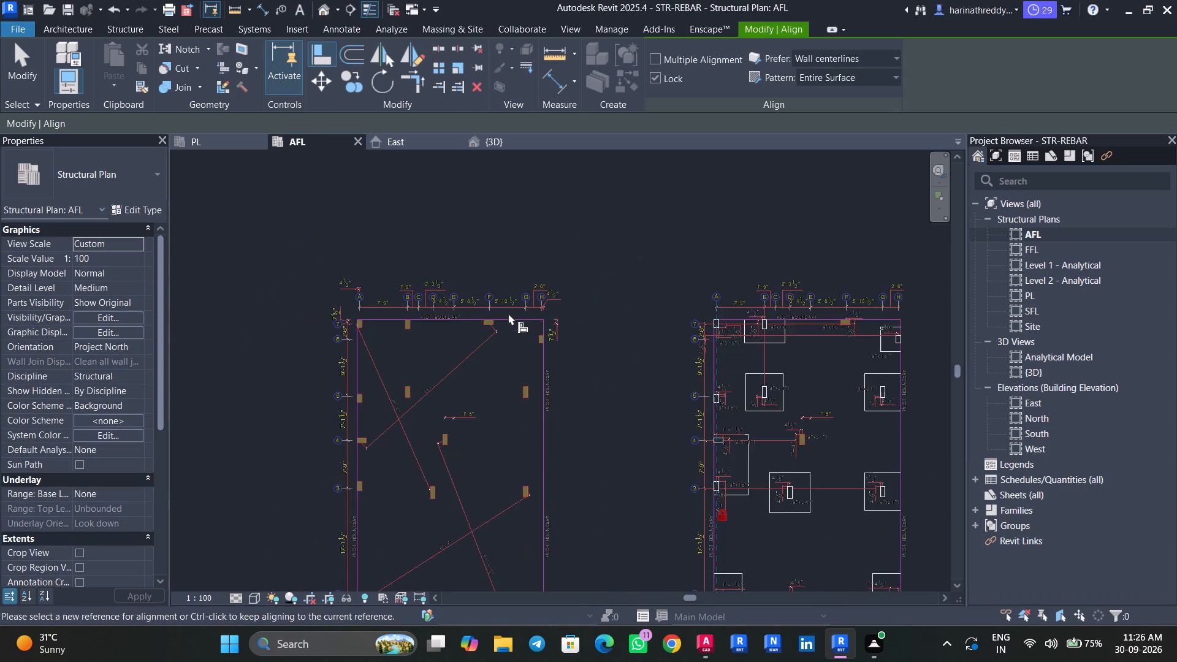
pyautogui.press('Escape')
pyautogui.press('Escape')
pyautogui.moveTo(851, 281); pyautogui.dragTo(803, 259, button='middle')
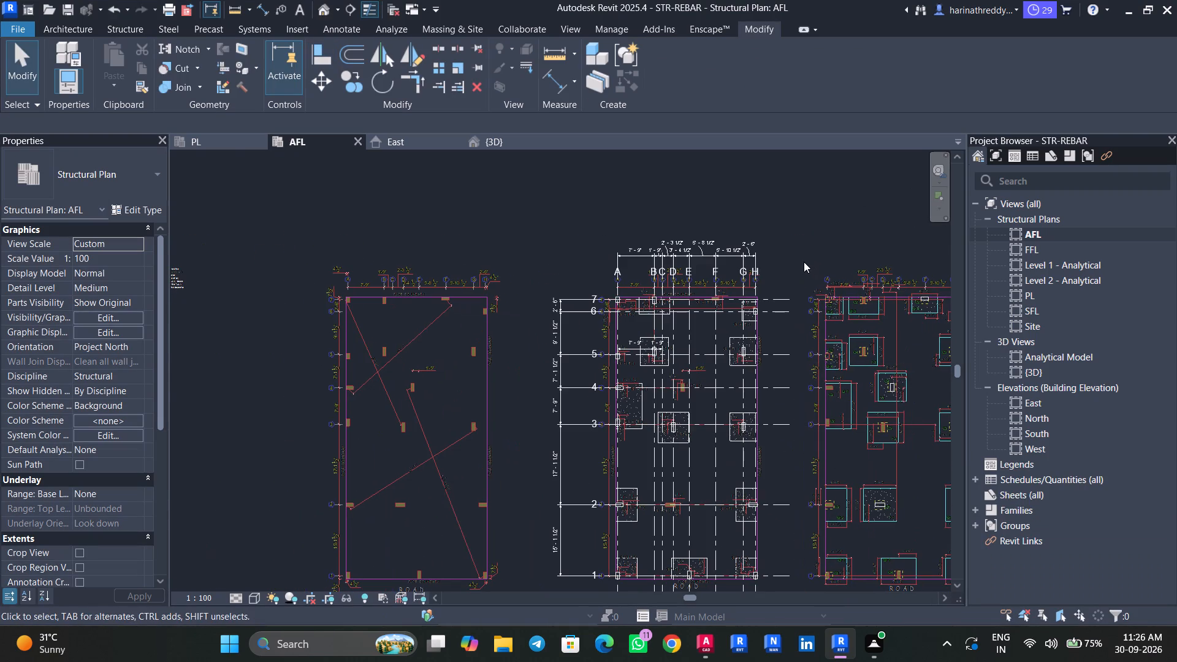
pyautogui.scroll(15, 614, 295)
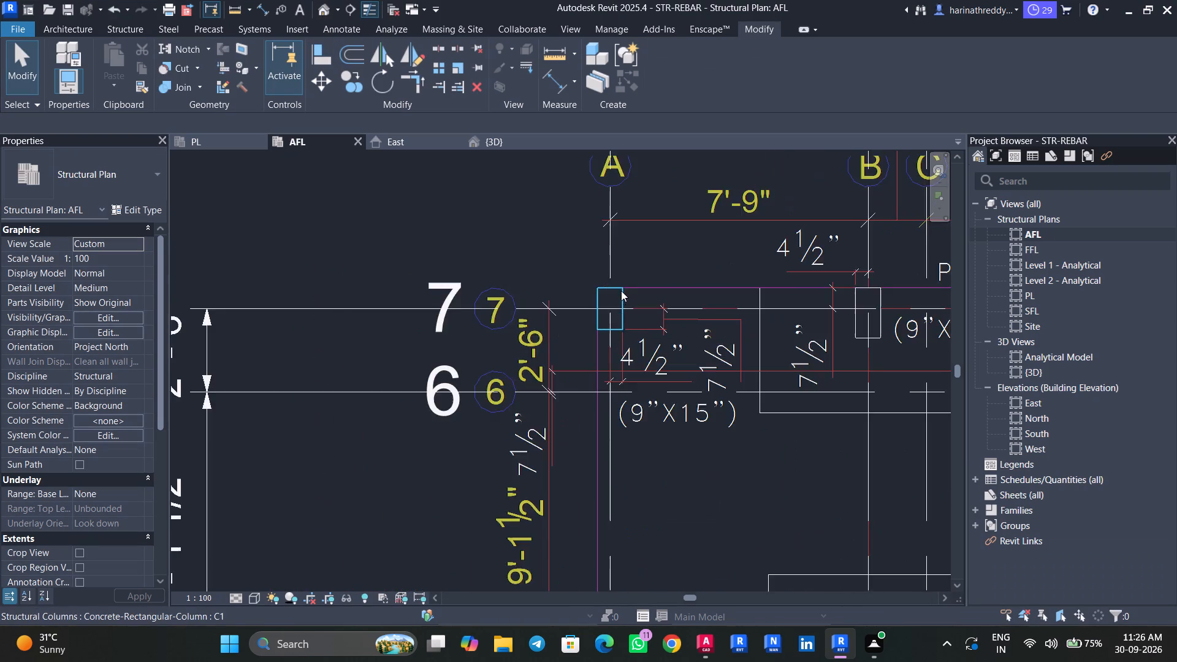
pyautogui.scroll(5, 621, 291)
pyautogui.moveTo(662, 237); pyautogui.dragTo(413, 224, button='middle')
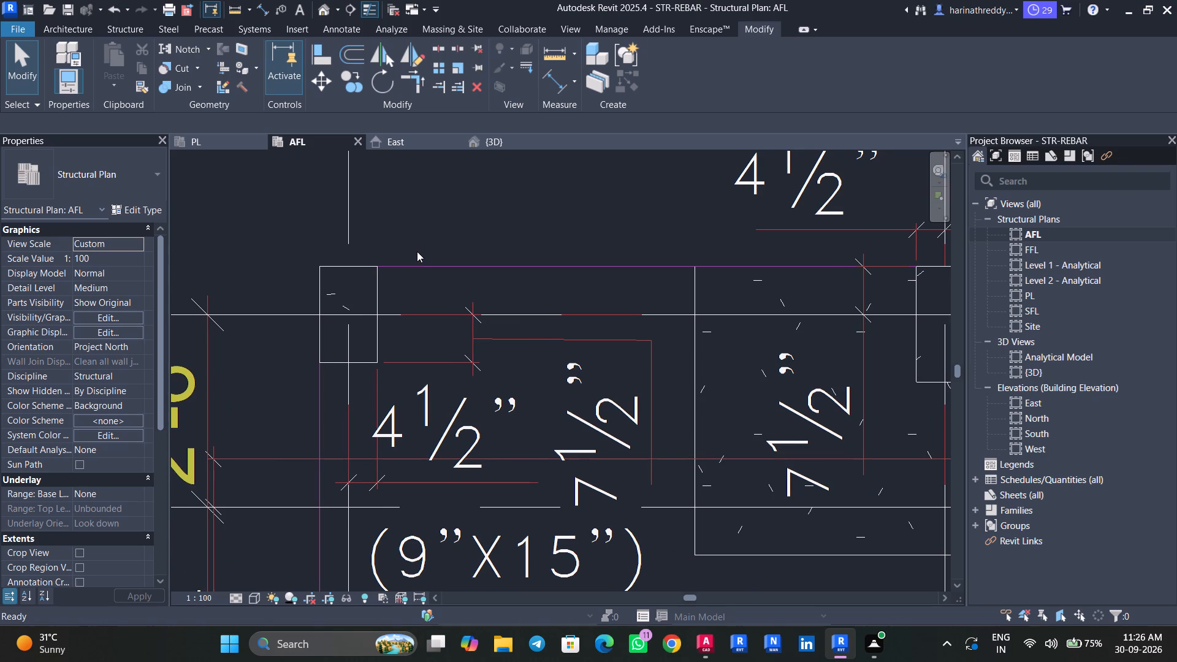
pyautogui.scroll(-8, 435, 292)
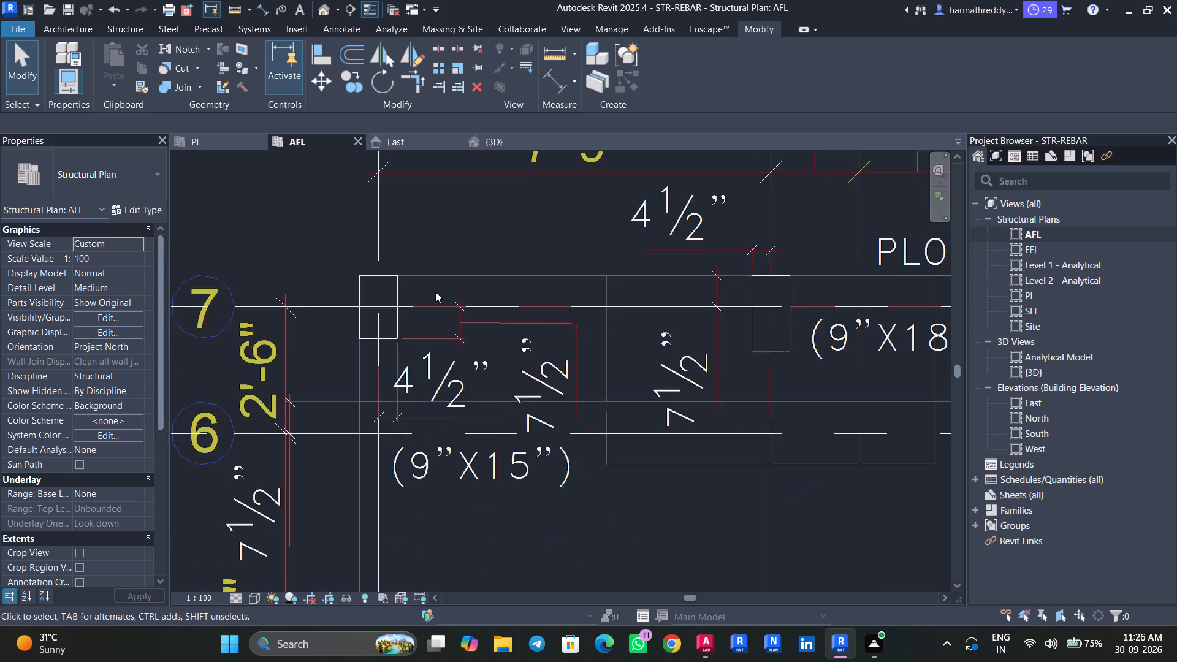
pyautogui.scroll(-6, 435, 292)
pyautogui.press('Escape')
pyautogui.press('Escape')
pyautogui.press('Escape')
pyautogui.press('Escape')
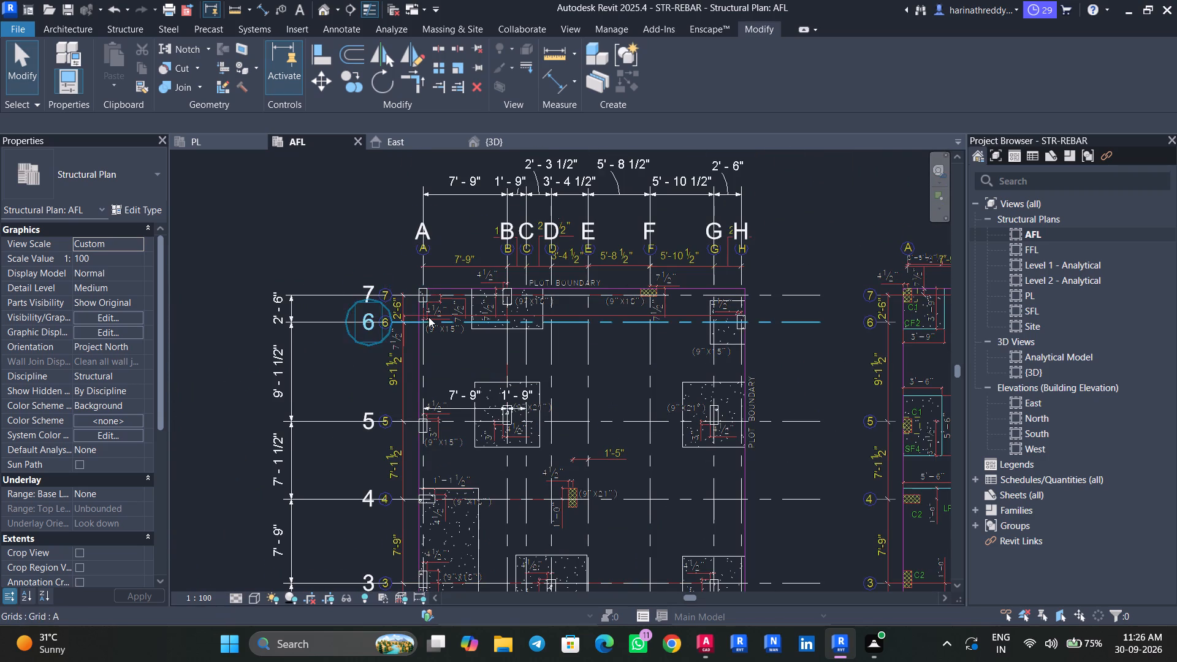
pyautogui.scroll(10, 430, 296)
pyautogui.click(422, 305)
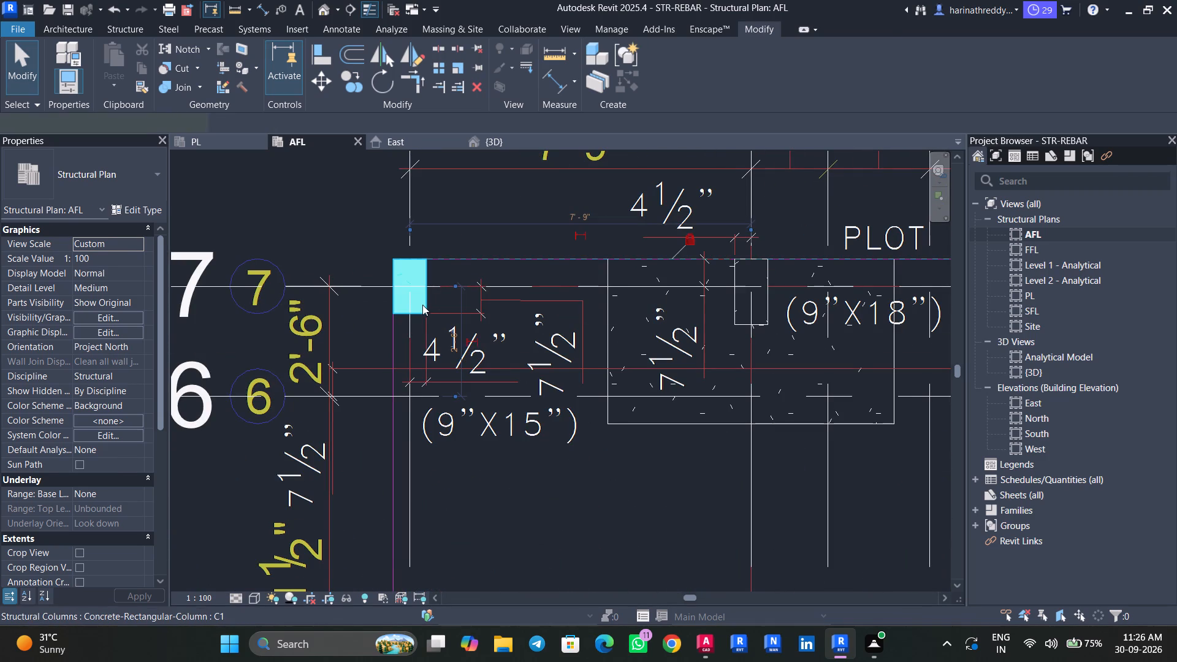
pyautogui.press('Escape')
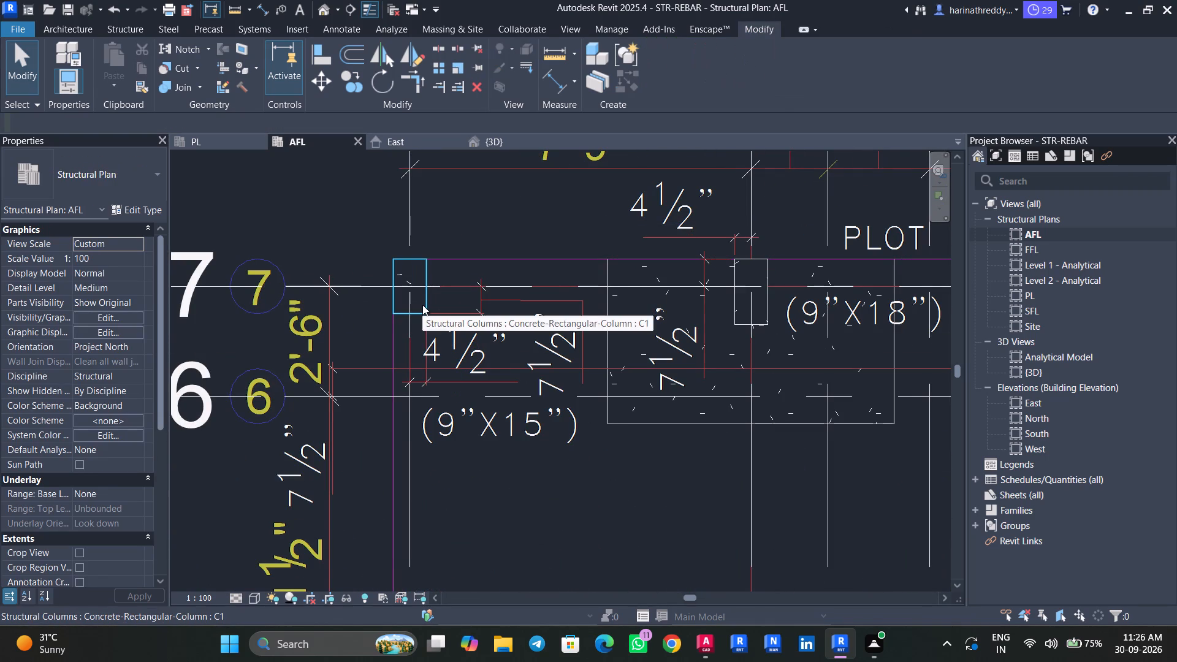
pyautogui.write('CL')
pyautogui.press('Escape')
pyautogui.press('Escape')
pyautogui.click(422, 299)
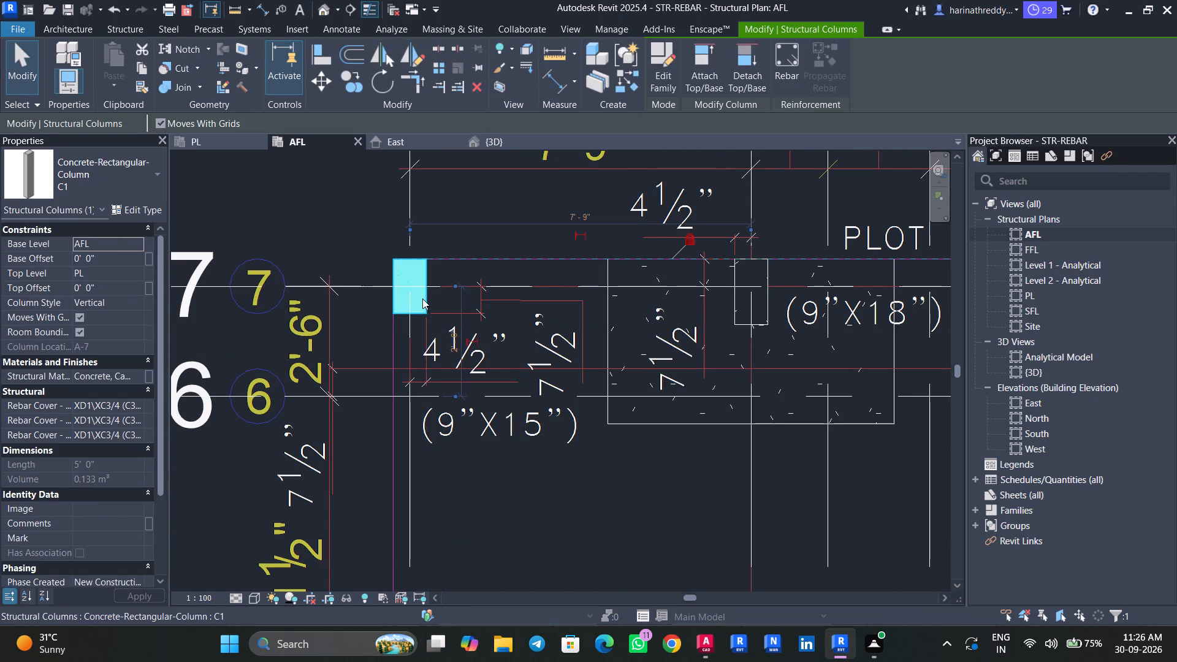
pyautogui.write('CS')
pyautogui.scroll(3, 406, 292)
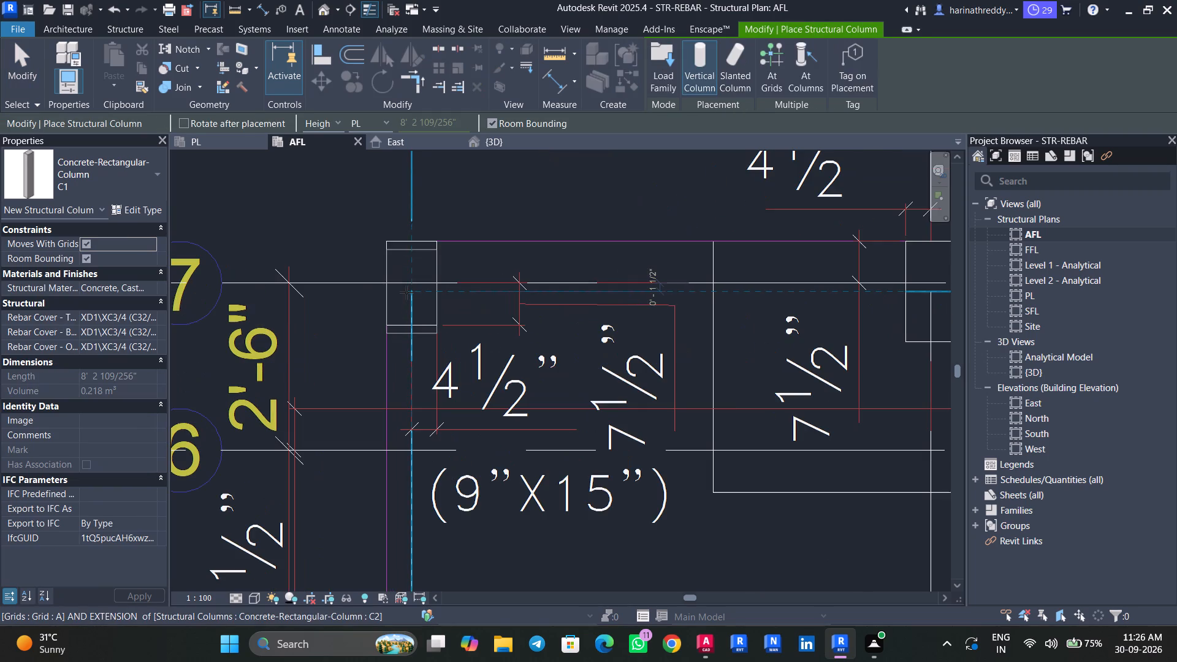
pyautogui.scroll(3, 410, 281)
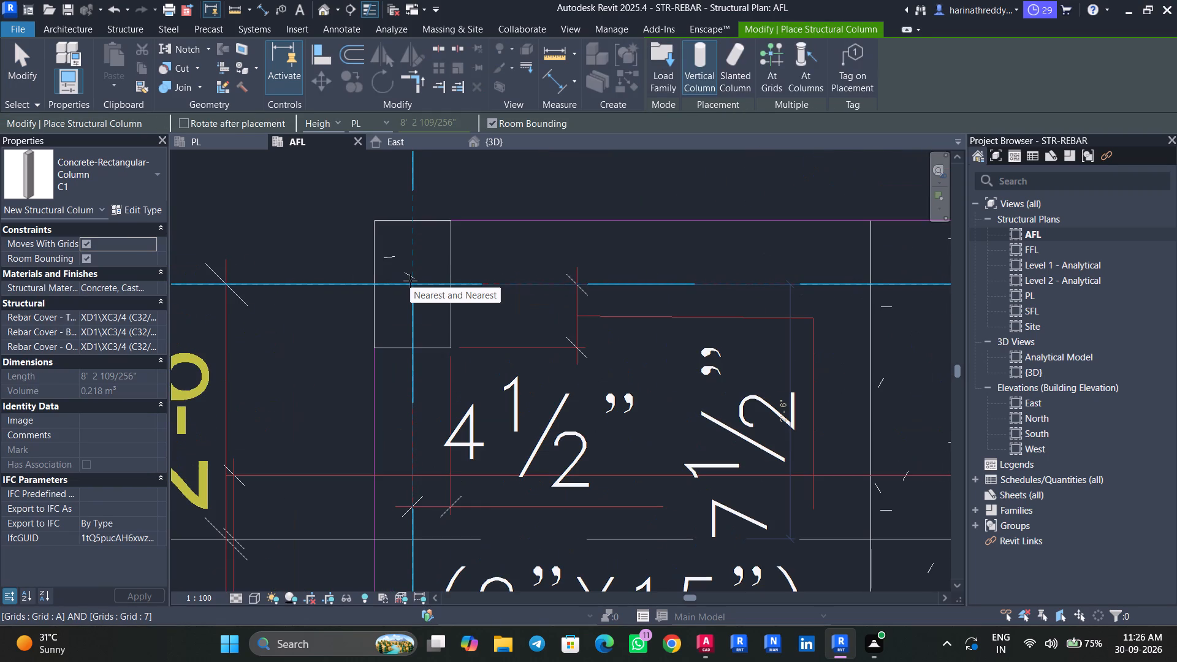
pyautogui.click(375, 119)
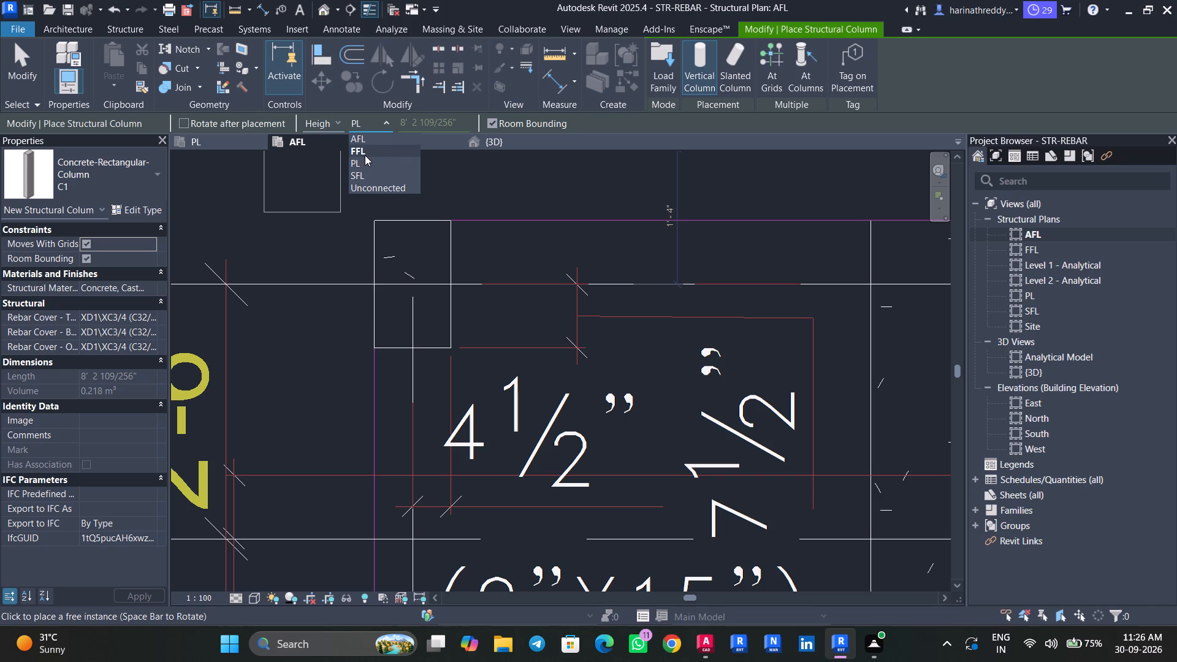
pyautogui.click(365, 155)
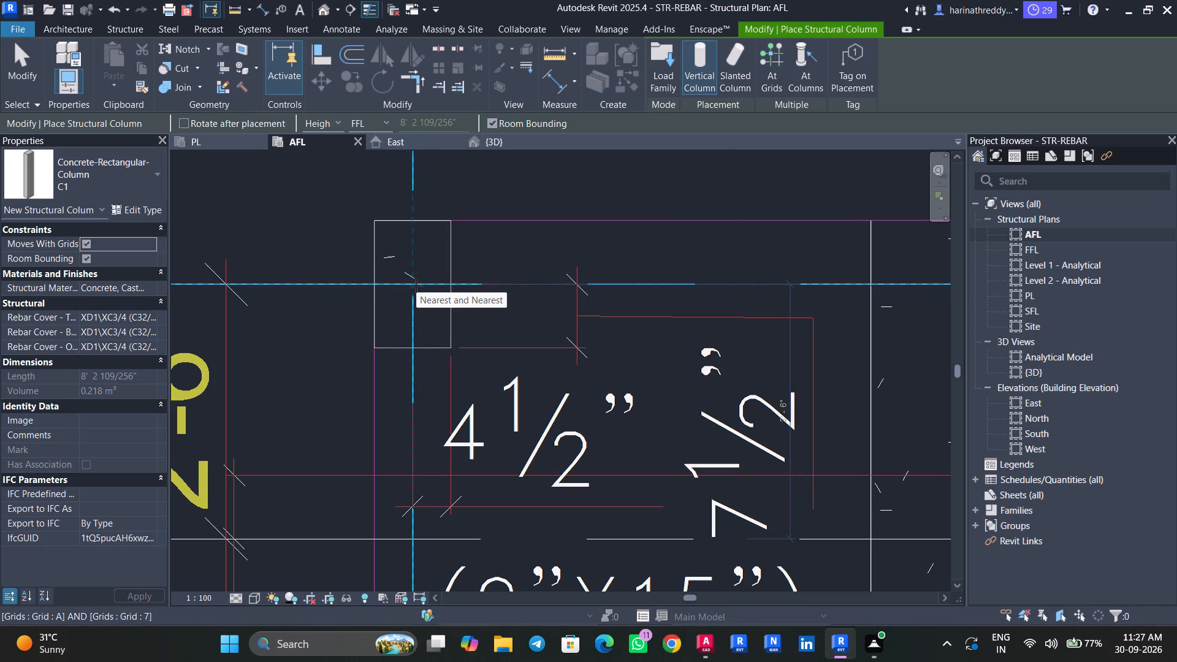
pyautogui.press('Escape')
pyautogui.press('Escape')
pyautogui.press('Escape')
# Open the FFL structural plan and examine its grid lines.
pyautogui.doubleClick(1038, 254)
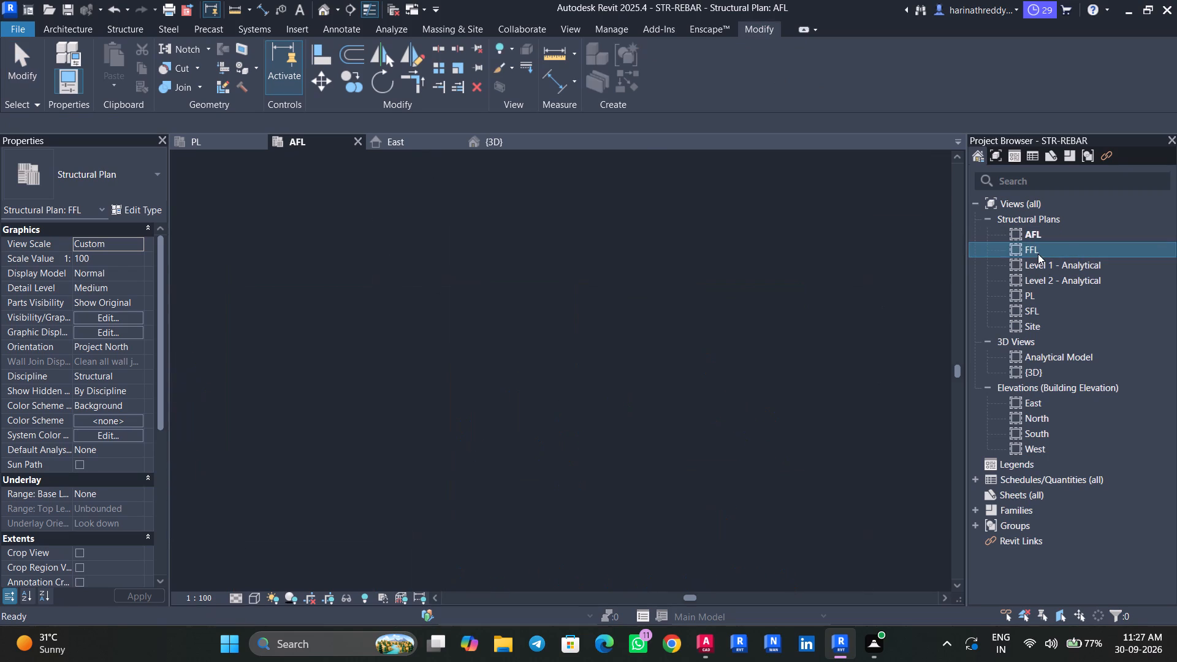
pyautogui.scroll(-20, 500, 314)
pyautogui.scroll(-3, 500, 314)
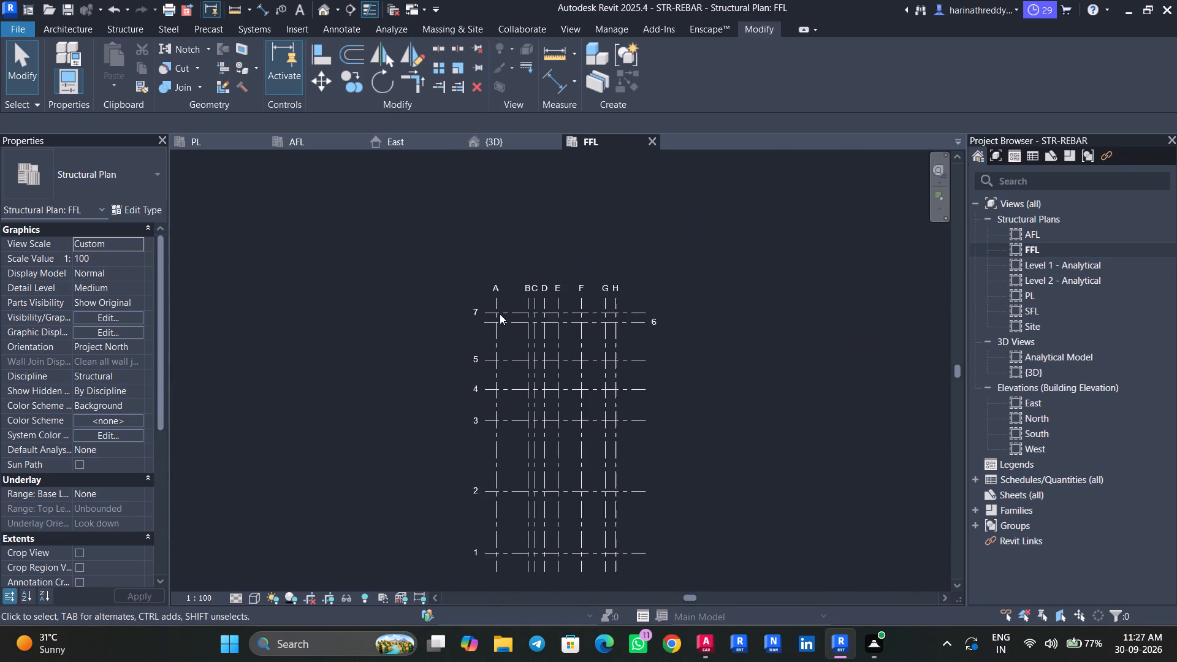
pyautogui.scroll(17, 533, 323)
pyautogui.moveTo(552, 306); pyautogui.dragTo(454, 319, button='middle')
pyautogui.scroll(-7, 450, 320)
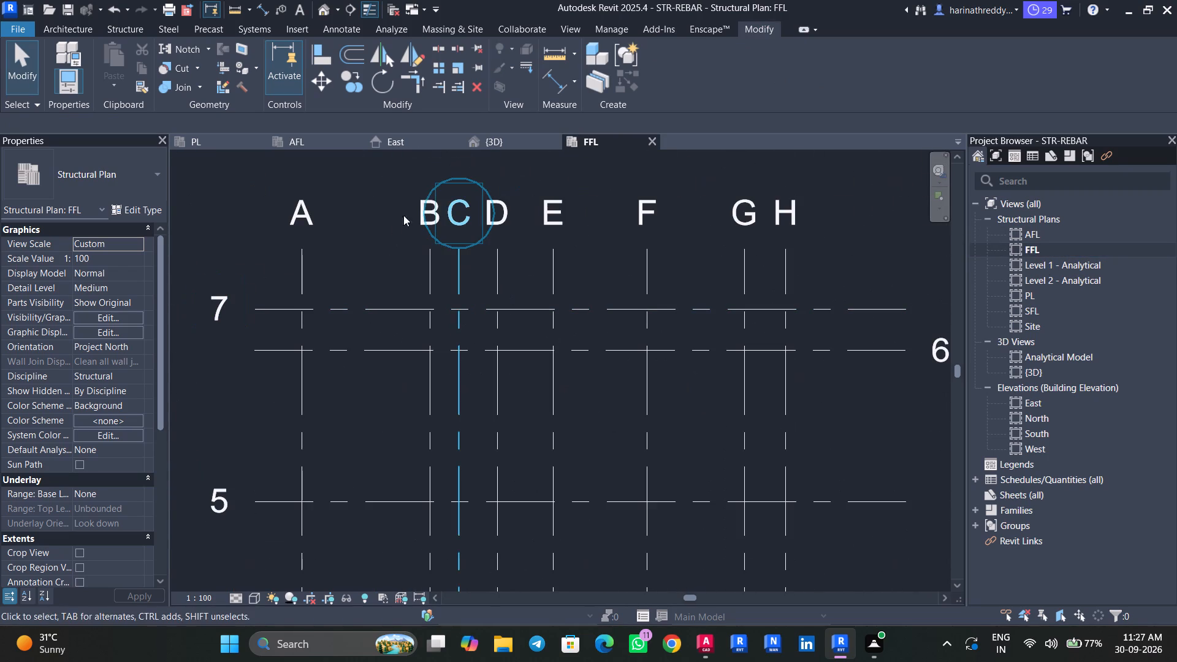
# Open the 3D view and examine the columns, footings and grids from the right side.
pyautogui.click(478, 145)
pyautogui.click(906, 208)
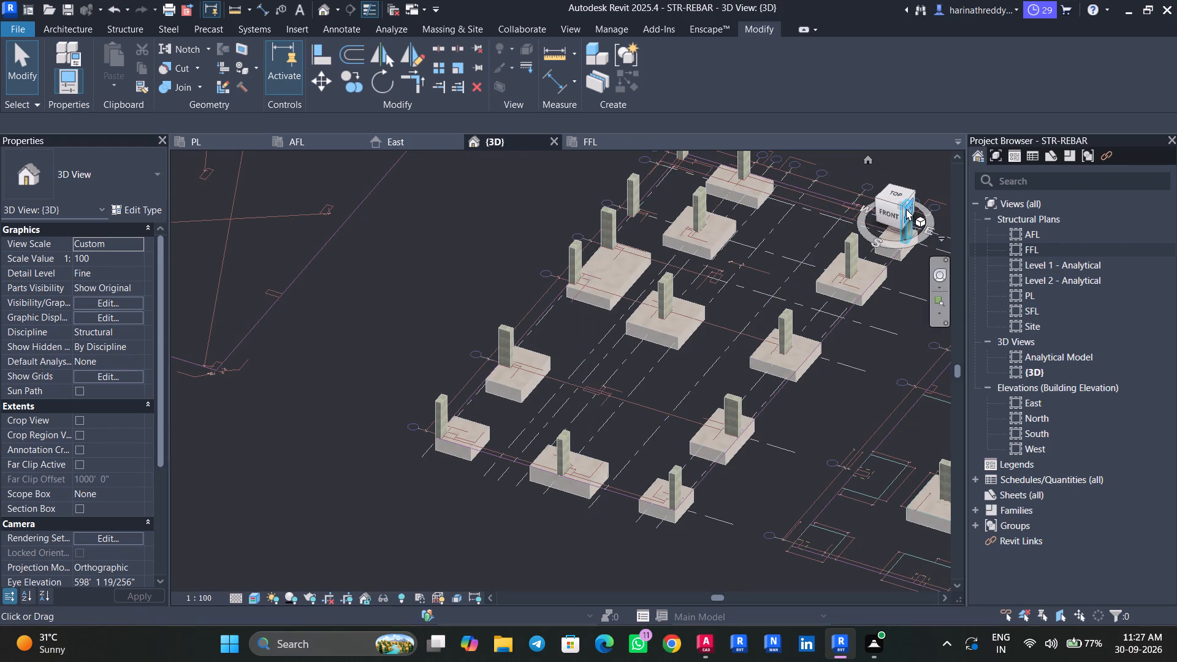
pyautogui.scroll(2, 557, 372)
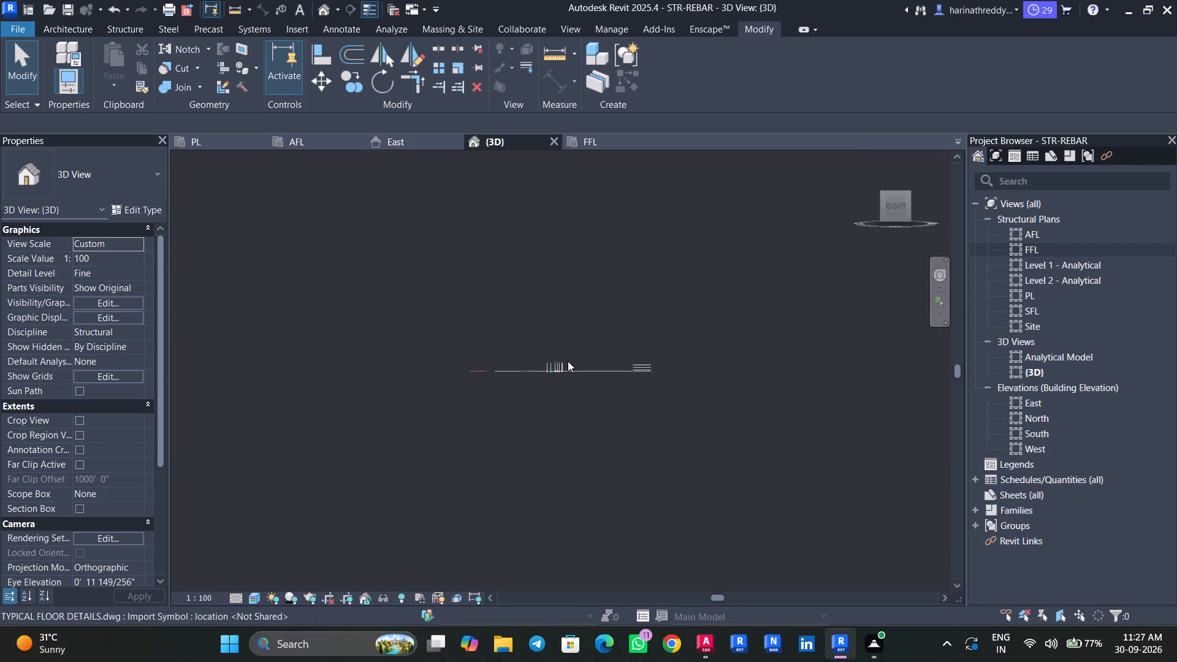
pyautogui.scroll(19, 568, 361)
pyautogui.moveTo(721, 370); pyautogui.dragTo(708, 305, button='middle')
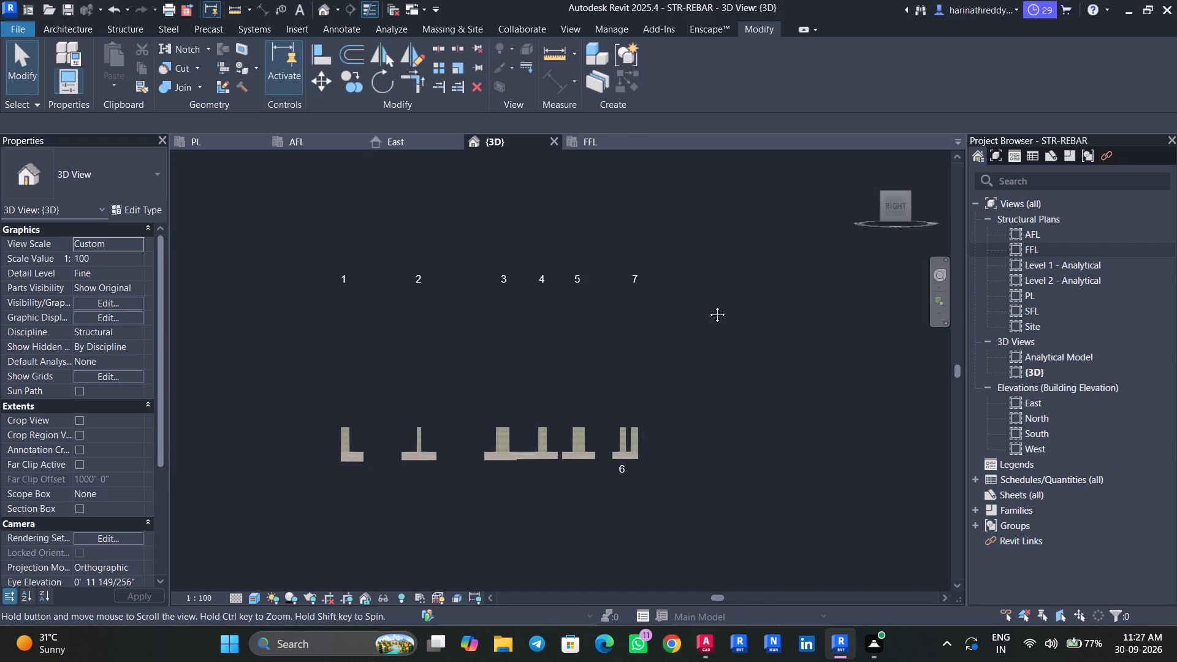
pyautogui.moveTo(708, 305); pyautogui.dragTo(681, 230, button='middle')
pyautogui.scroll(-5, 673, 236)
pyautogui.moveTo(672, 238); pyautogui.dragTo(620, 316, button='middle')
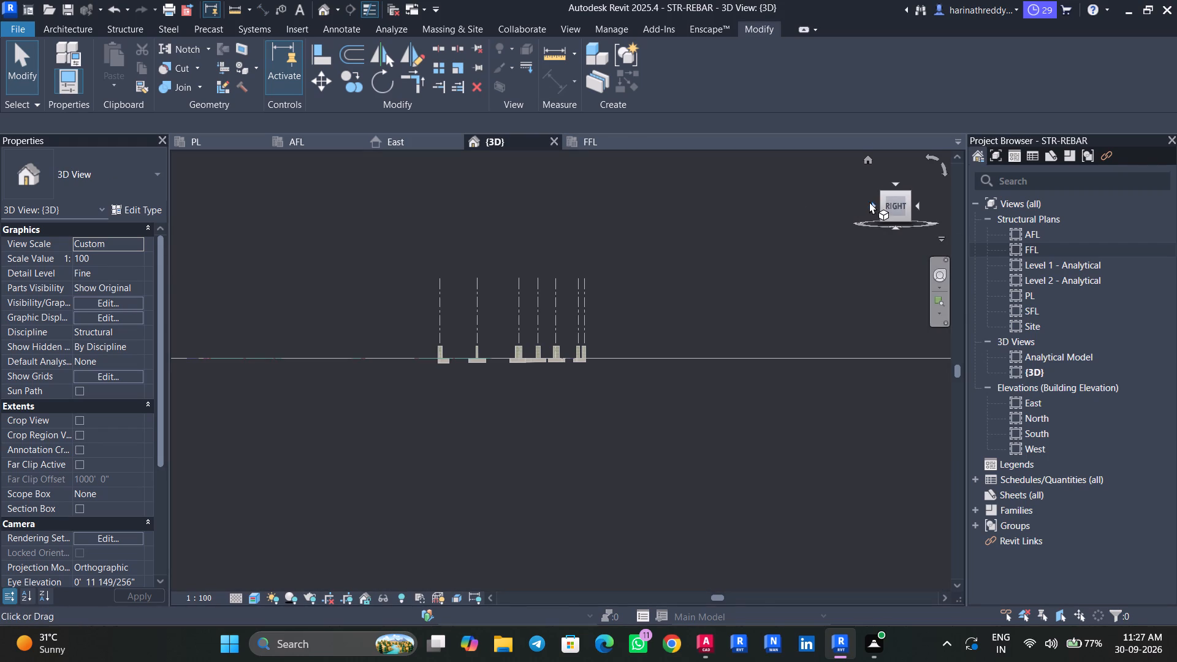
# Examine the level lines, including FFL, and the columns and footings from the front in the 3D view.
pyautogui.click(873, 204)
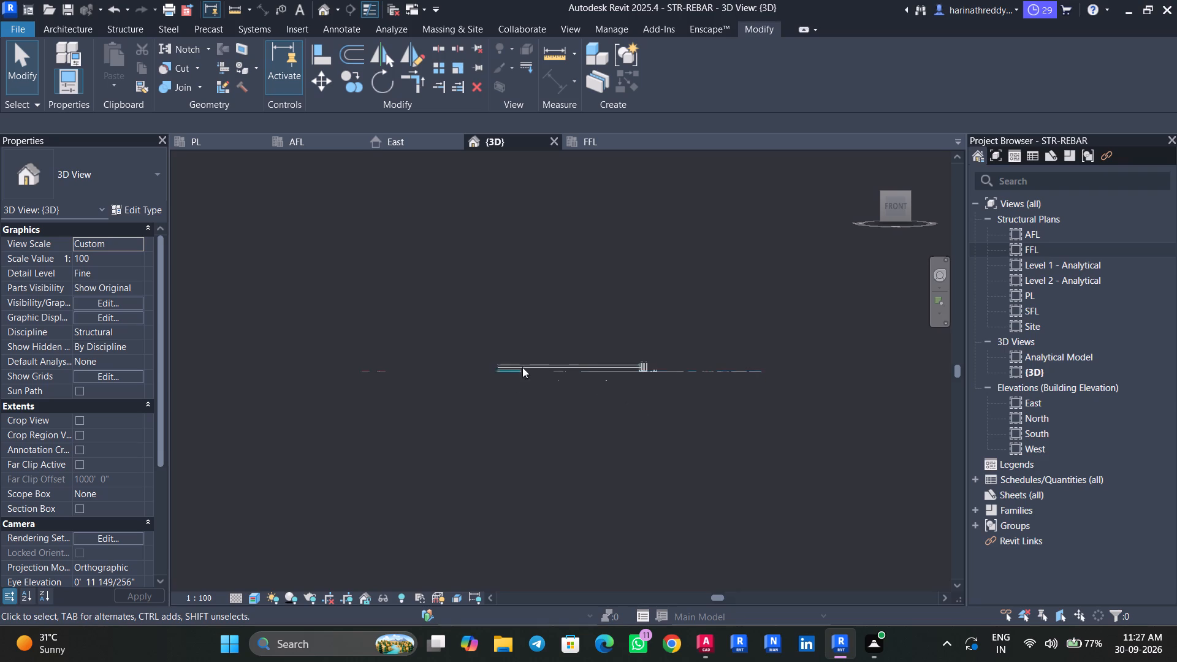
pyautogui.scroll(1, 547, 359)
pyautogui.scroll(-1, 560, 358)
pyautogui.scroll(10, 569, 358)
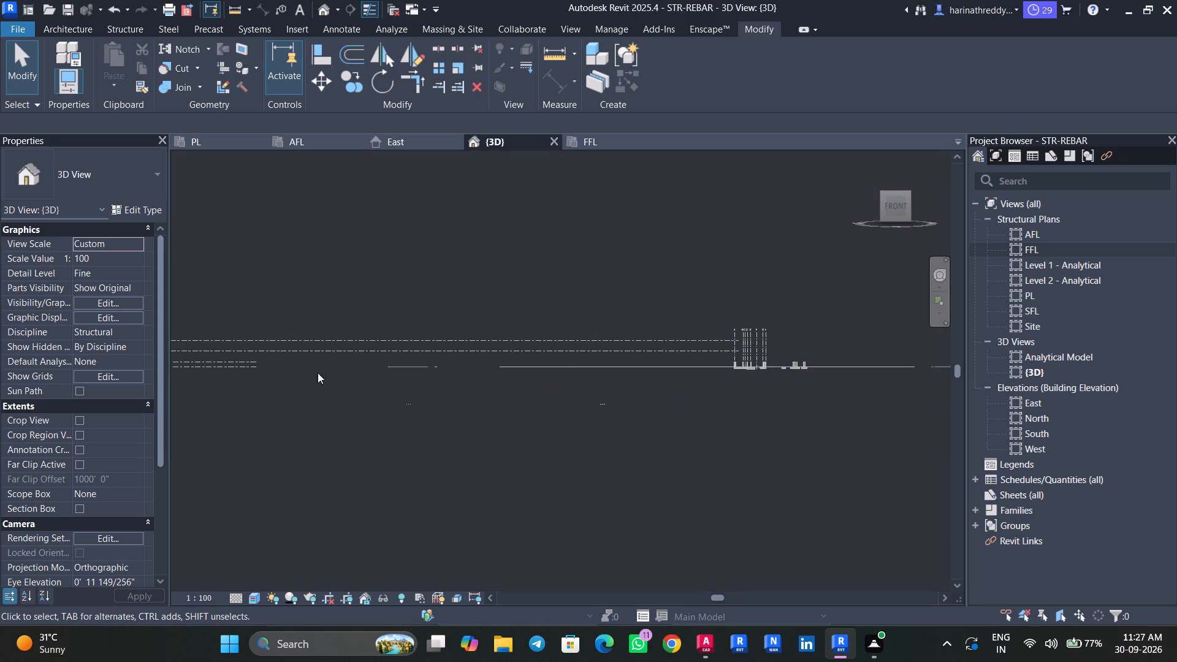
pyautogui.moveTo(308, 373); pyautogui.dragTo(451, 347, button='middle')
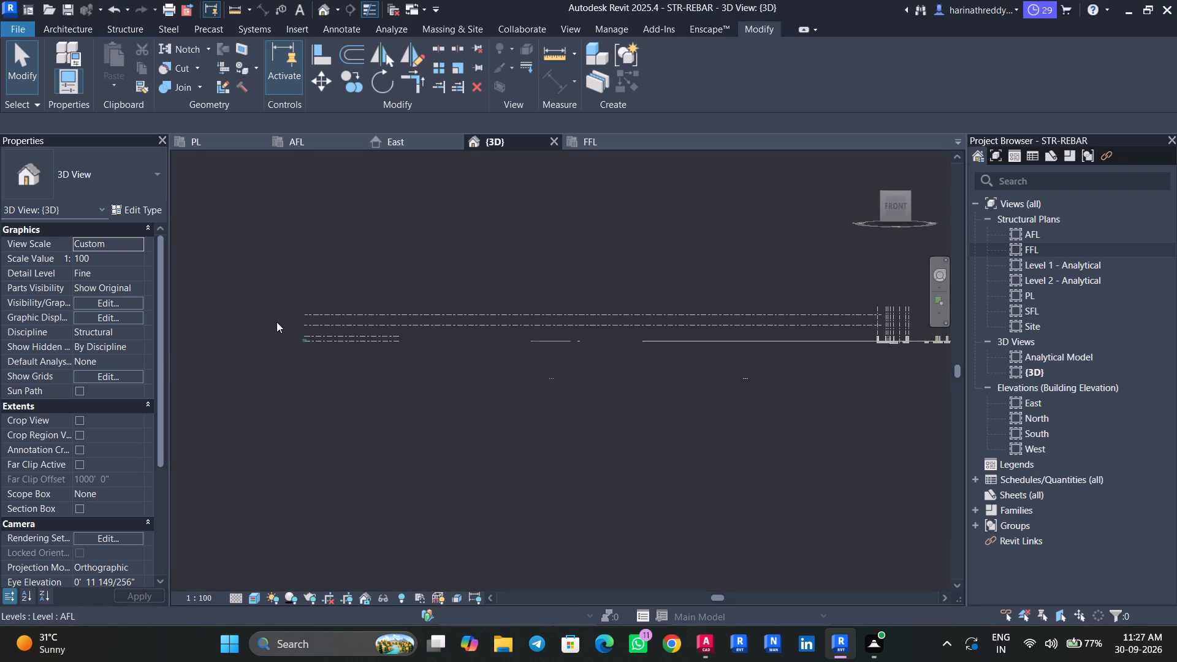
pyautogui.click(305, 326)
pyautogui.scroll(2, 308, 329)
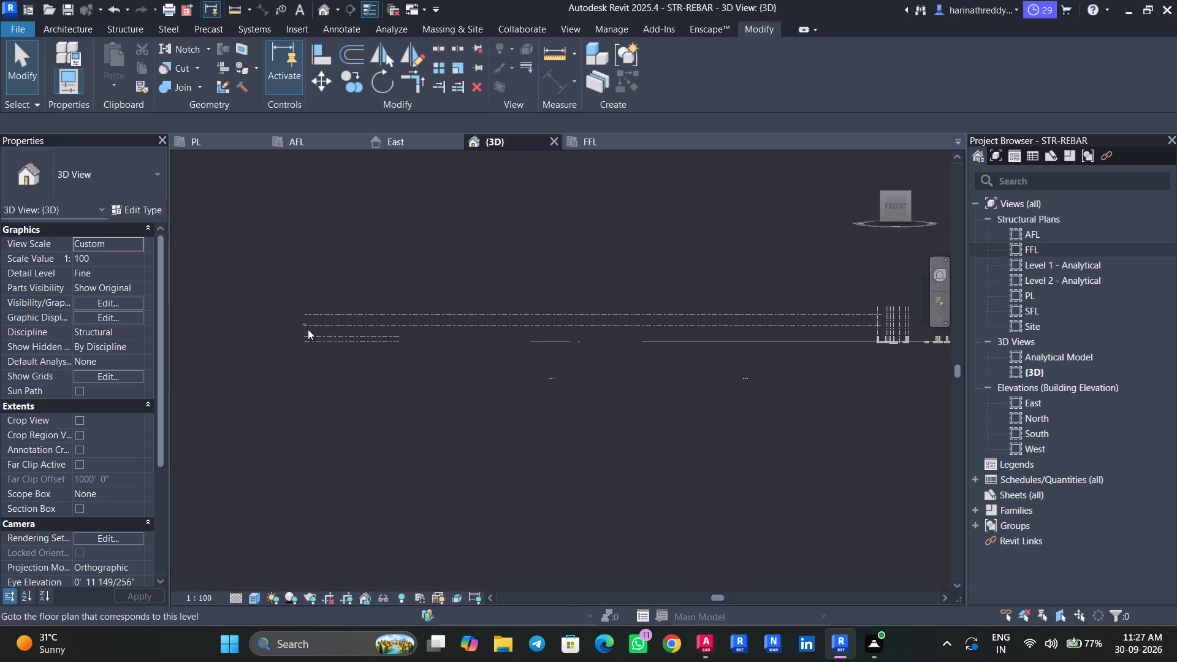
pyautogui.scroll(12, 308, 329)
pyautogui.press('Escape')
pyautogui.press('Escape')
pyautogui.click(325, 310)
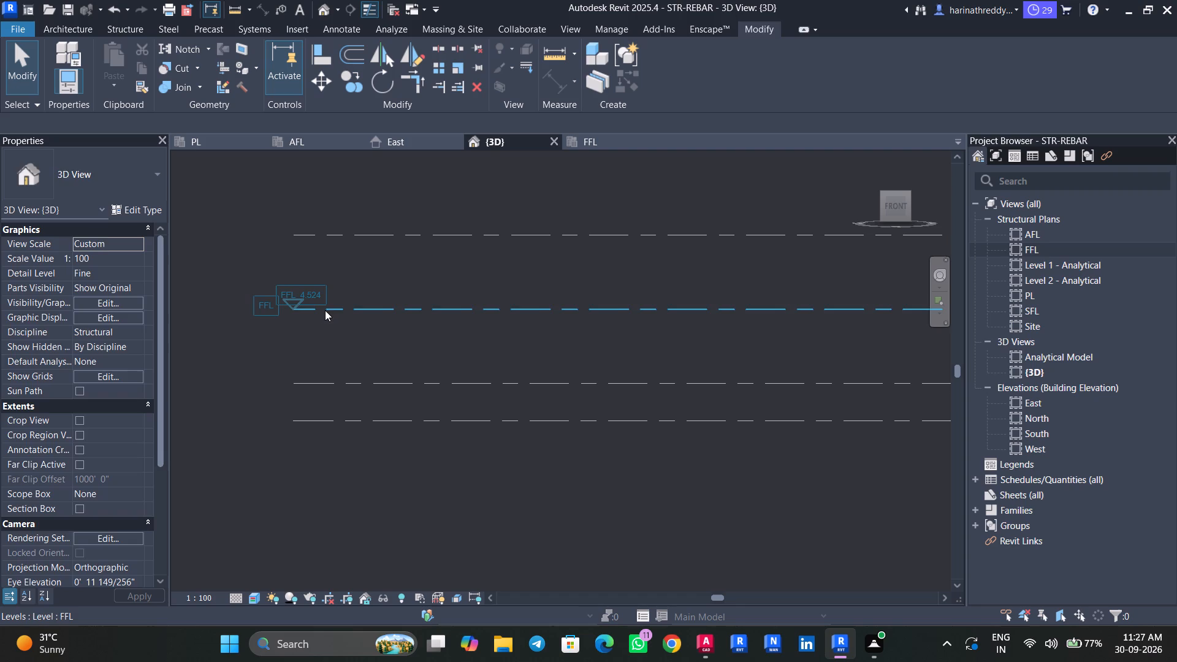
pyautogui.moveTo(292, 310); pyautogui.dragTo(287, 334)
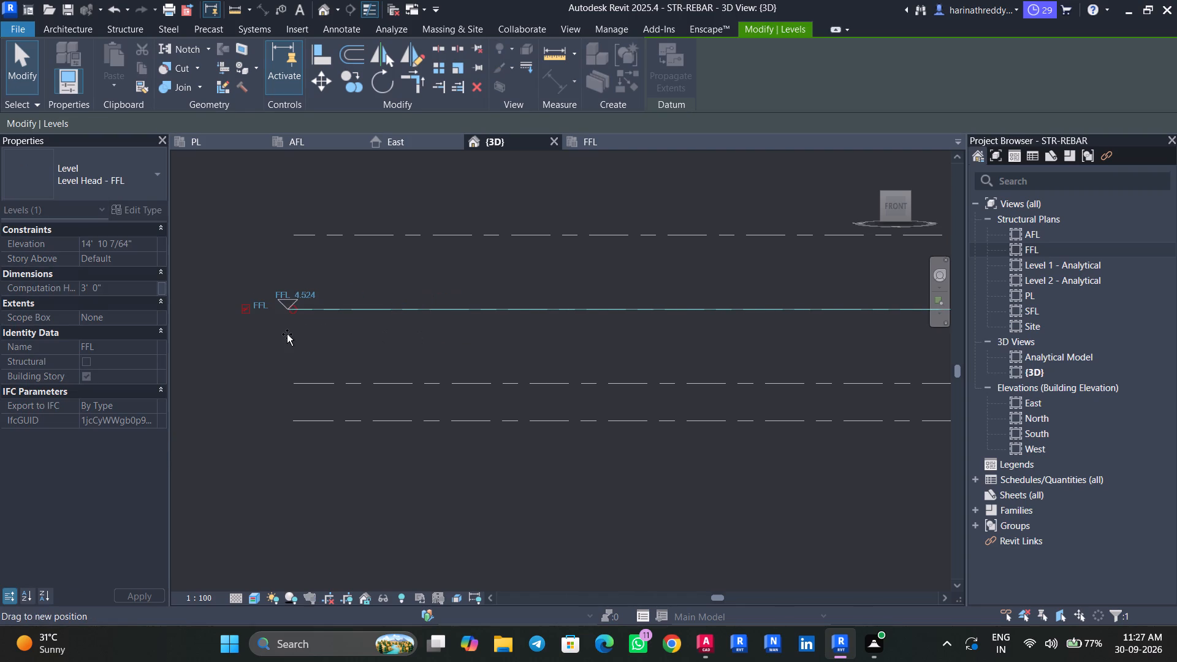
pyautogui.moveTo(287, 334); pyautogui.dragTo(296, 337)
pyautogui.press('Escape')
pyautogui.press('Escape')
pyautogui.scroll(-4, 272, 339)
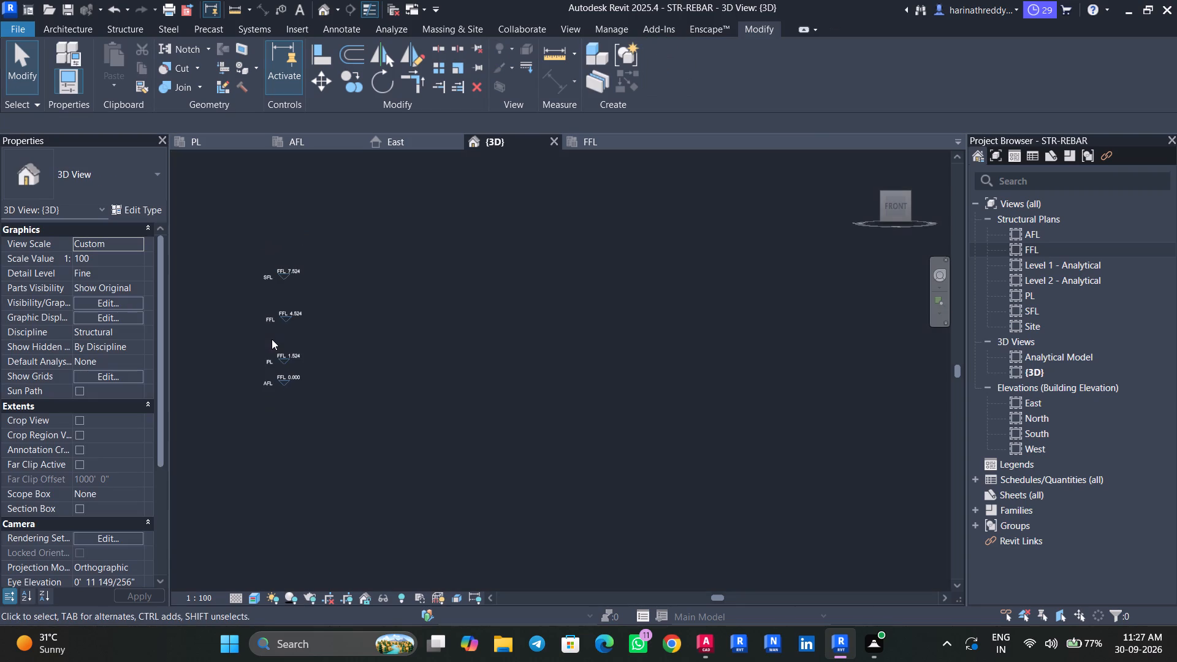
pyautogui.moveTo(604, 427); pyautogui.dragTo(131, 390, button='middle')
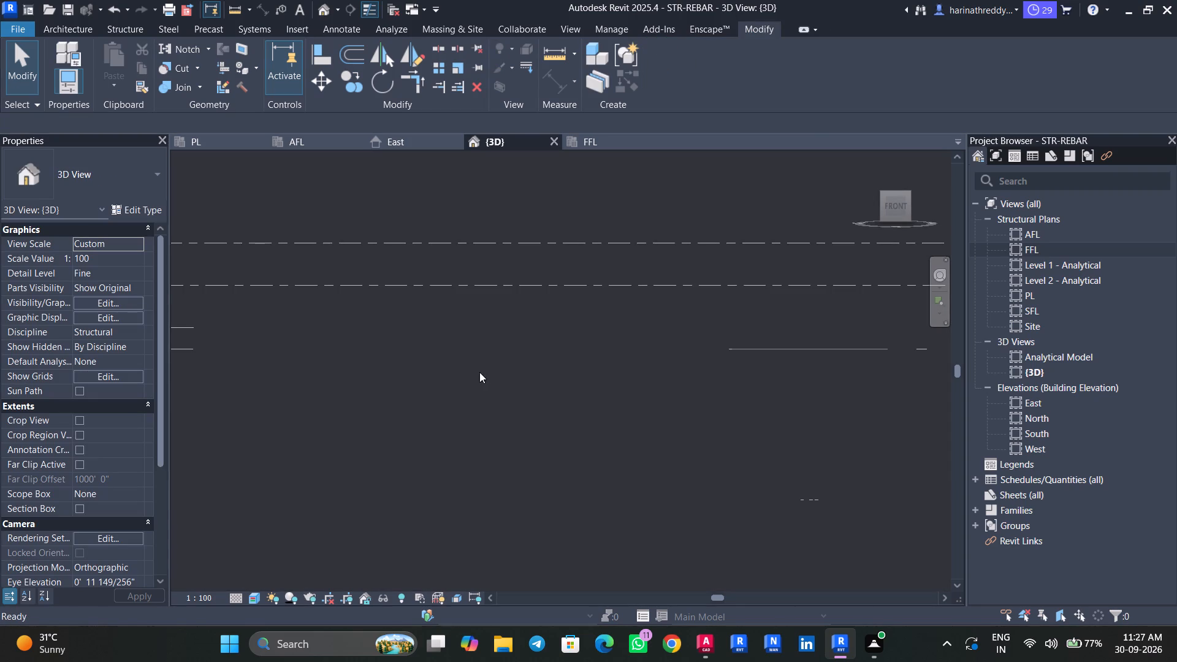
pyautogui.scroll(-8, 477, 373)
pyautogui.moveTo(788, 384); pyautogui.dragTo(265, 392, button='middle')
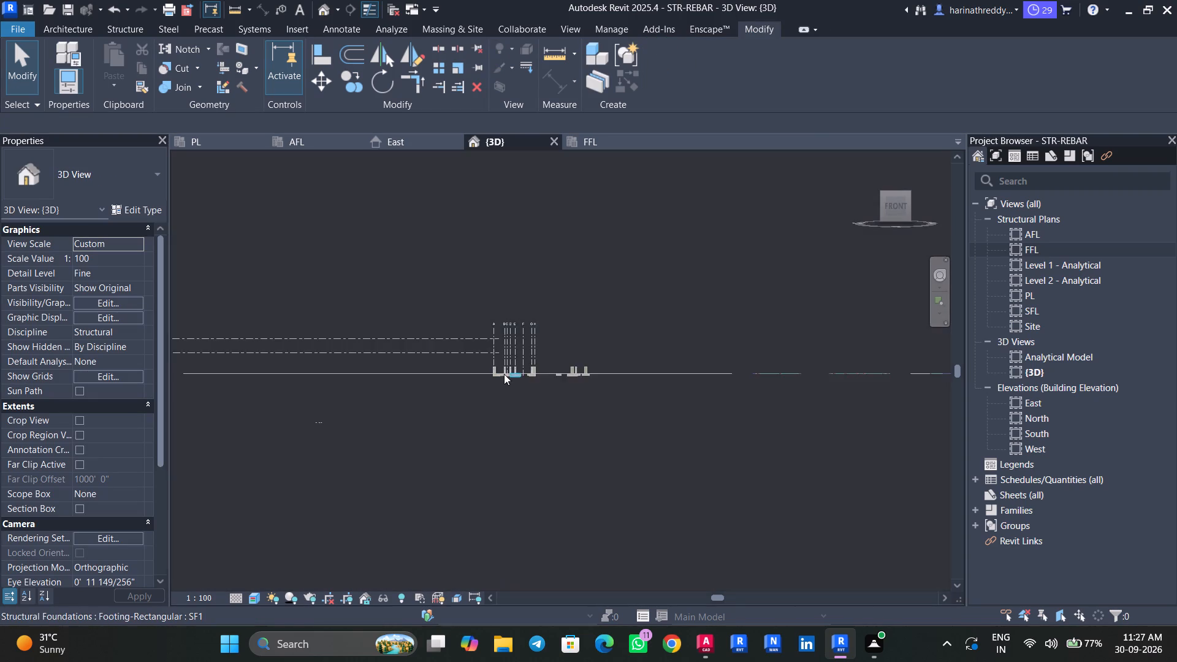
pyautogui.scroll(18, 504, 374)
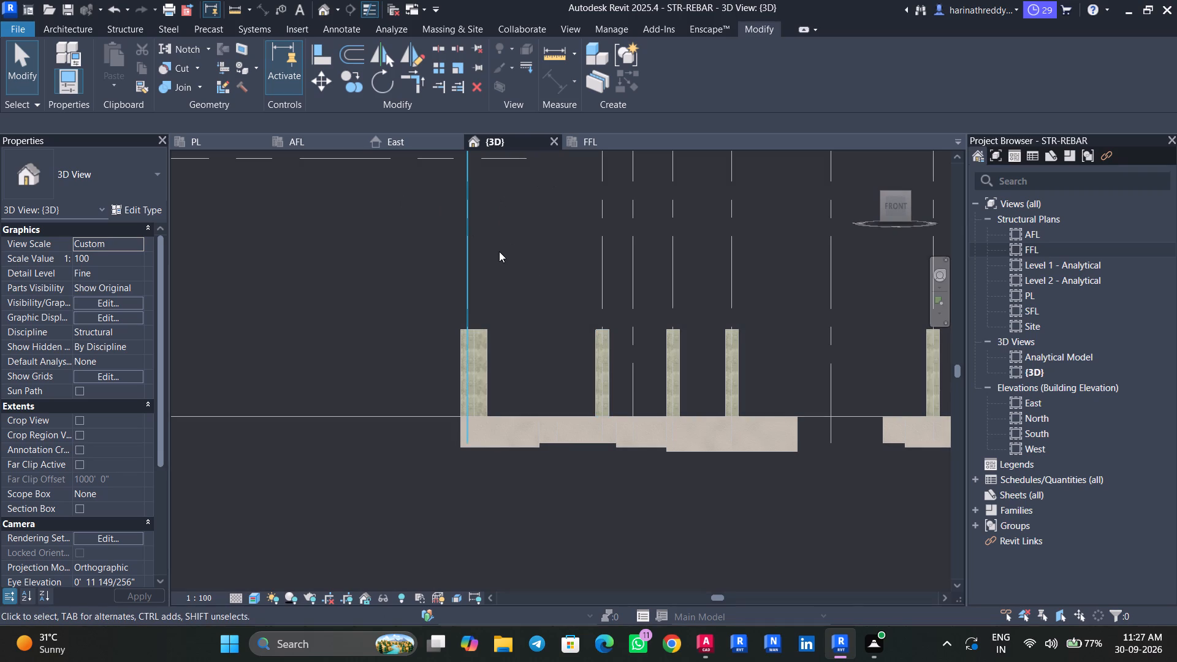
# Open the PL structural plan and examine the columns and footings around grids A-7 and B-7.
pyautogui.click(199, 147)
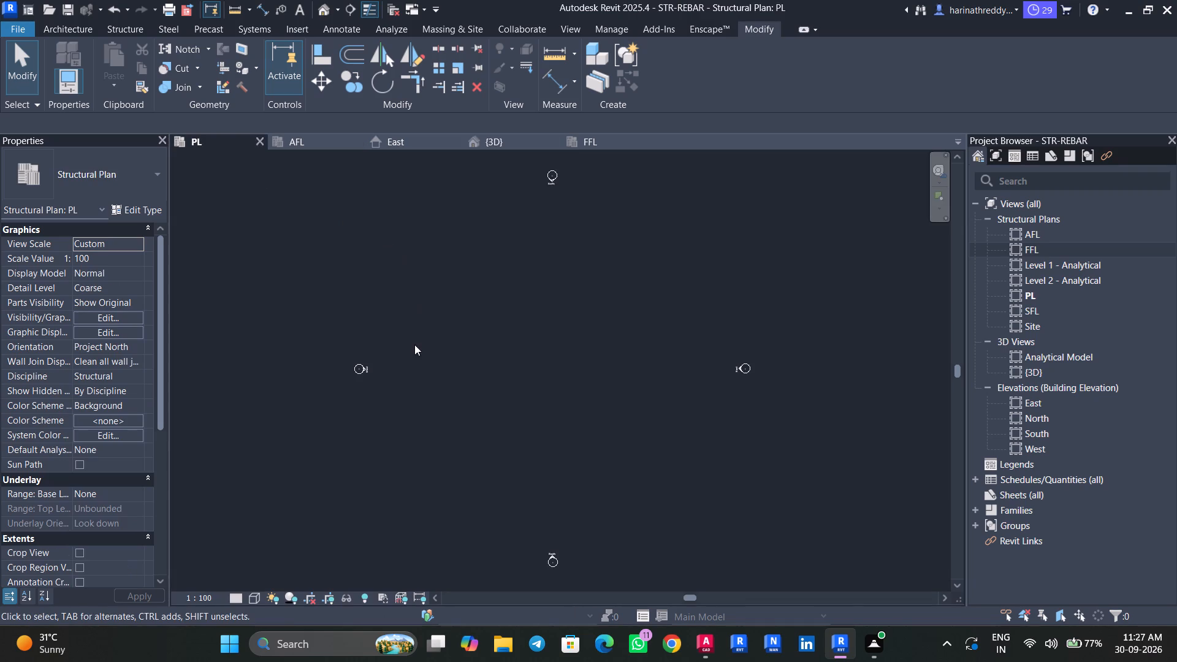
pyautogui.scroll(-16, 414, 356)
pyautogui.moveTo(520, 438); pyautogui.dragTo(510, 395, button='middle')
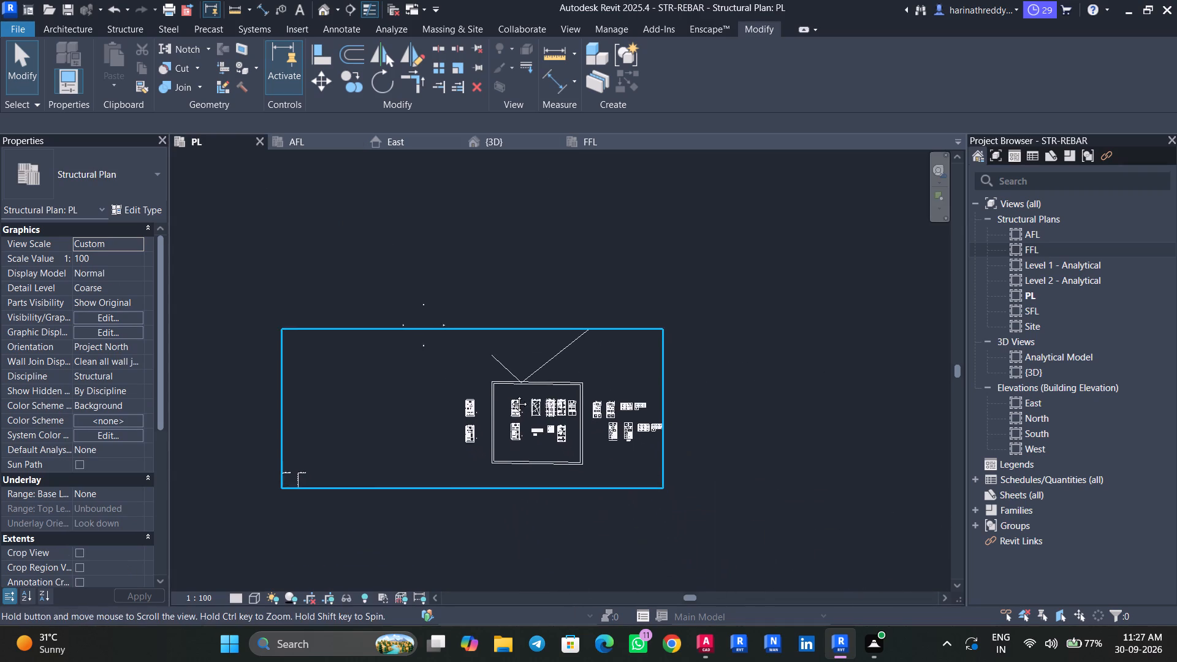
pyautogui.moveTo(510, 395); pyautogui.dragTo(510, 392, button='middle')
pyautogui.scroll(1, 567, 404)
pyautogui.scroll(-2, 567, 404)
pyautogui.scroll(20, 567, 404)
pyautogui.scroll(8, 567, 404)
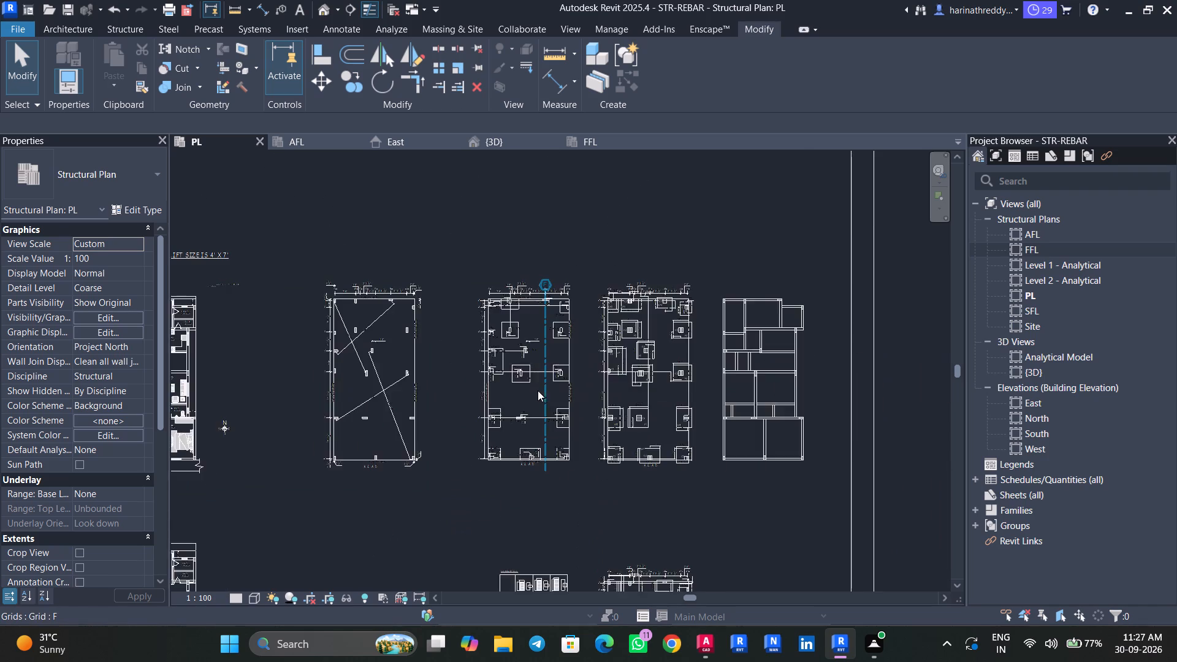
pyautogui.scroll(1, 538, 390)
pyautogui.moveTo(454, 243); pyautogui.dragTo(601, 505, button='middle')
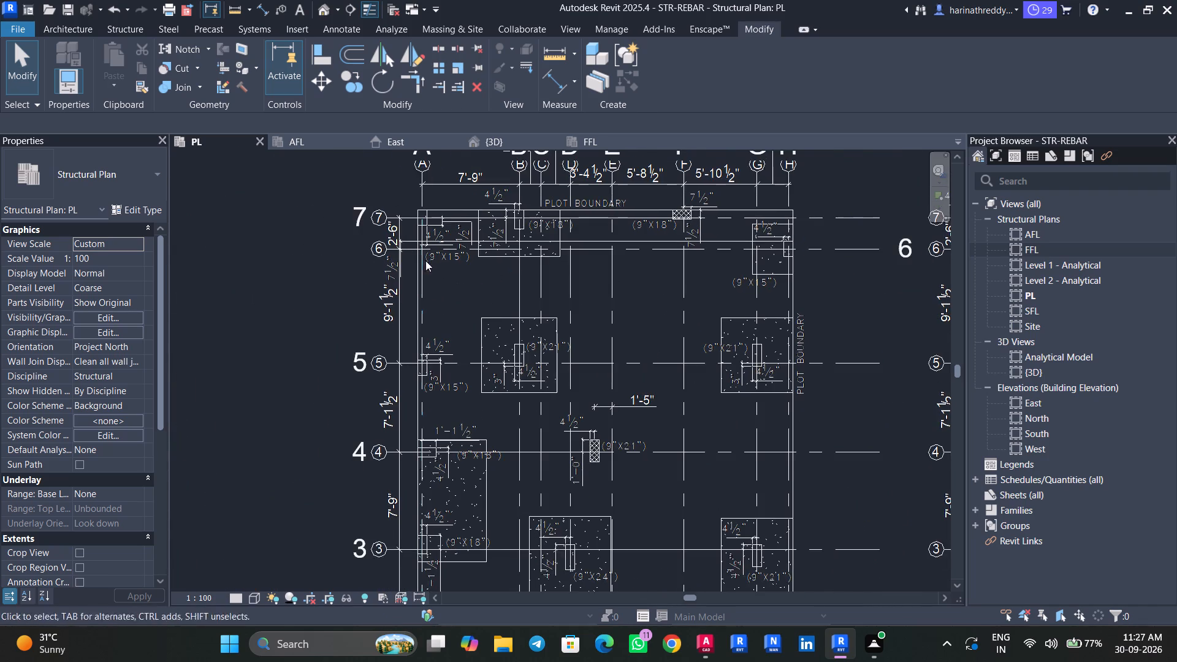
pyautogui.scroll(7, 425, 240)
pyautogui.moveTo(443, 224); pyautogui.dragTo(452, 349, button='middle')
pyautogui.press('Escape')
pyautogui.press('Escape')
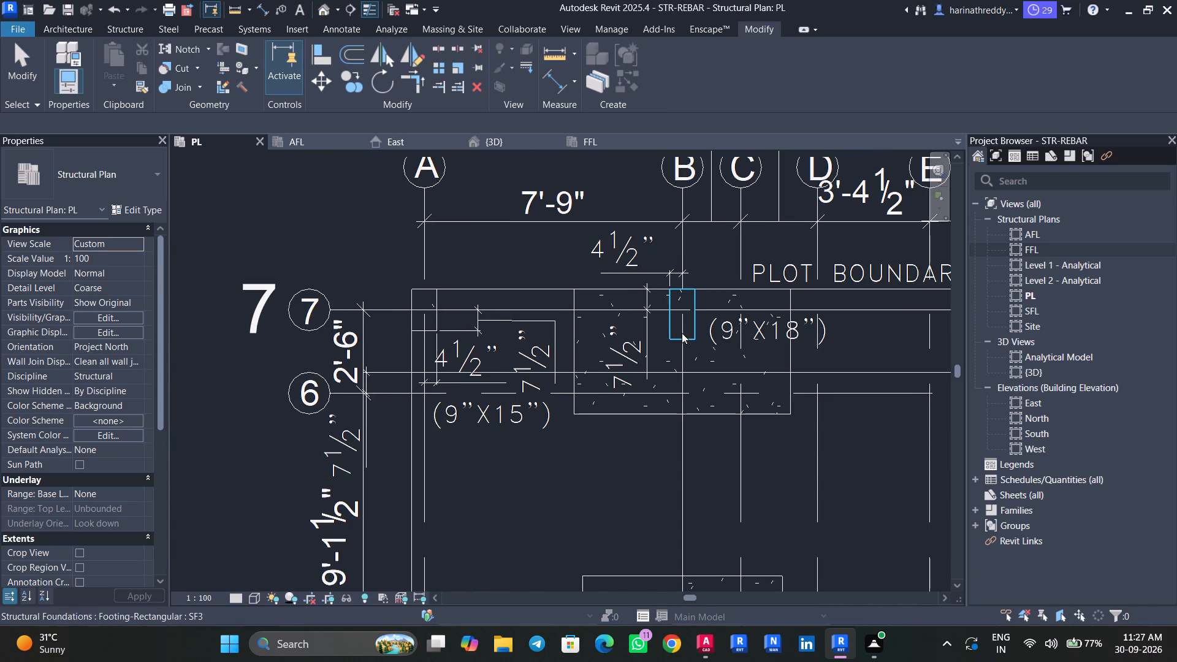
pyautogui.click(688, 332)
pyautogui.press('Escape')
pyautogui.press('Escape')
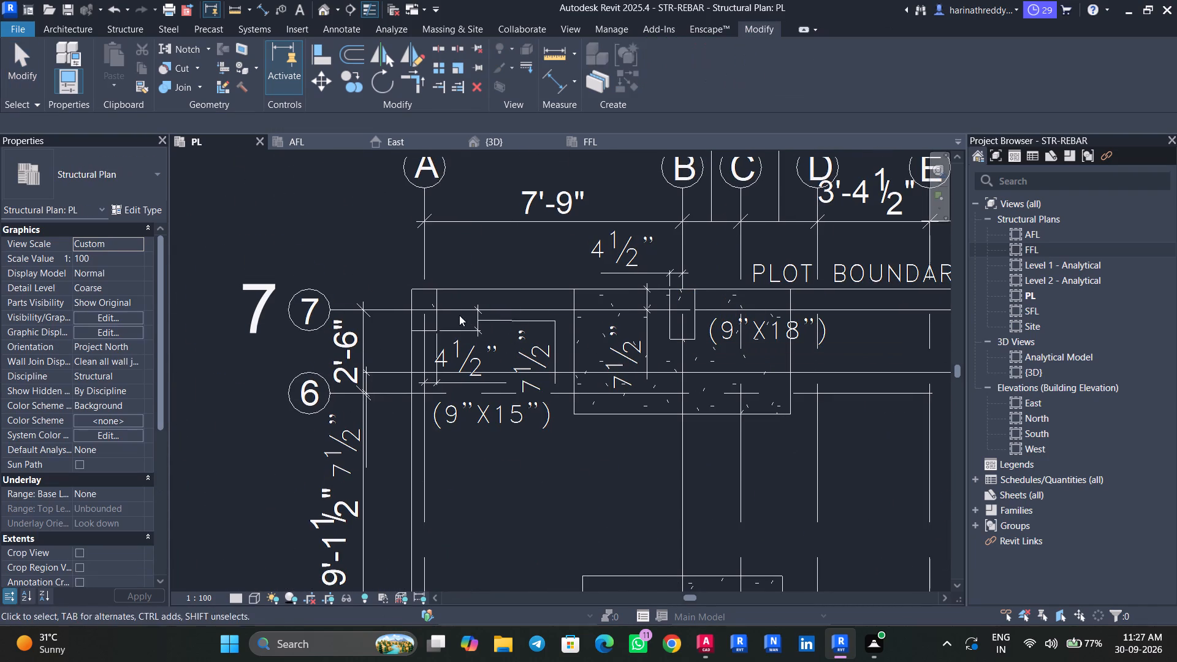
pyautogui.click(630, 412)
pyautogui.press('Escape')
pyautogui.press('Escape')
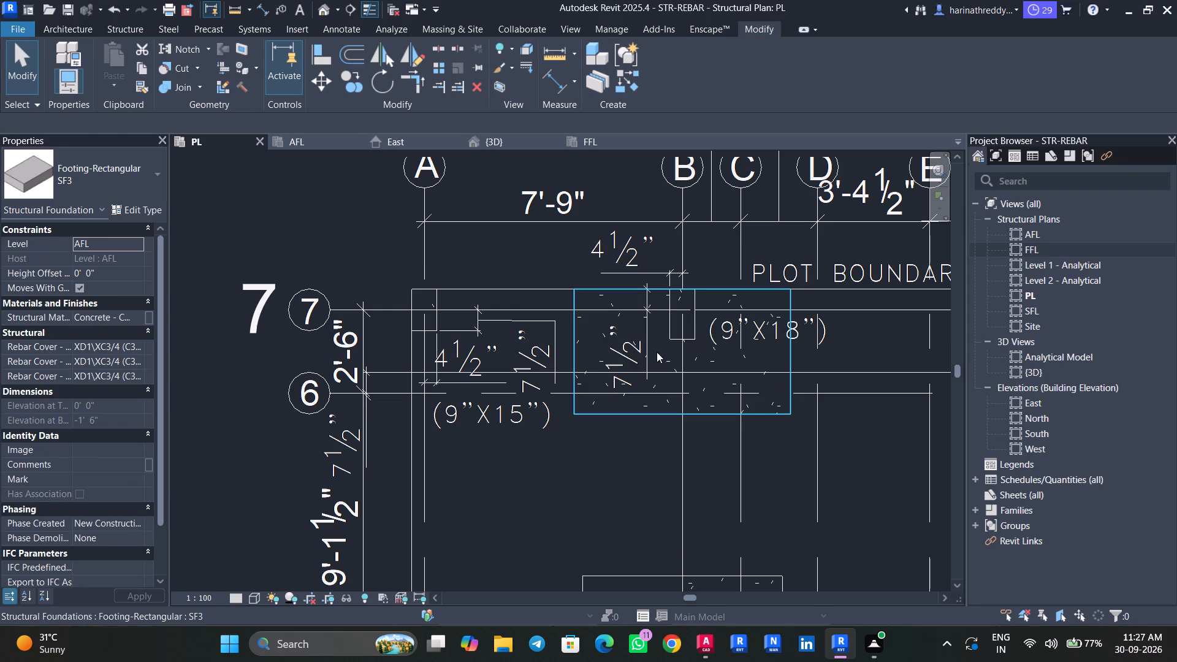
pyautogui.click(674, 332)
pyautogui.press('Escape')
pyautogui.click(435, 327)
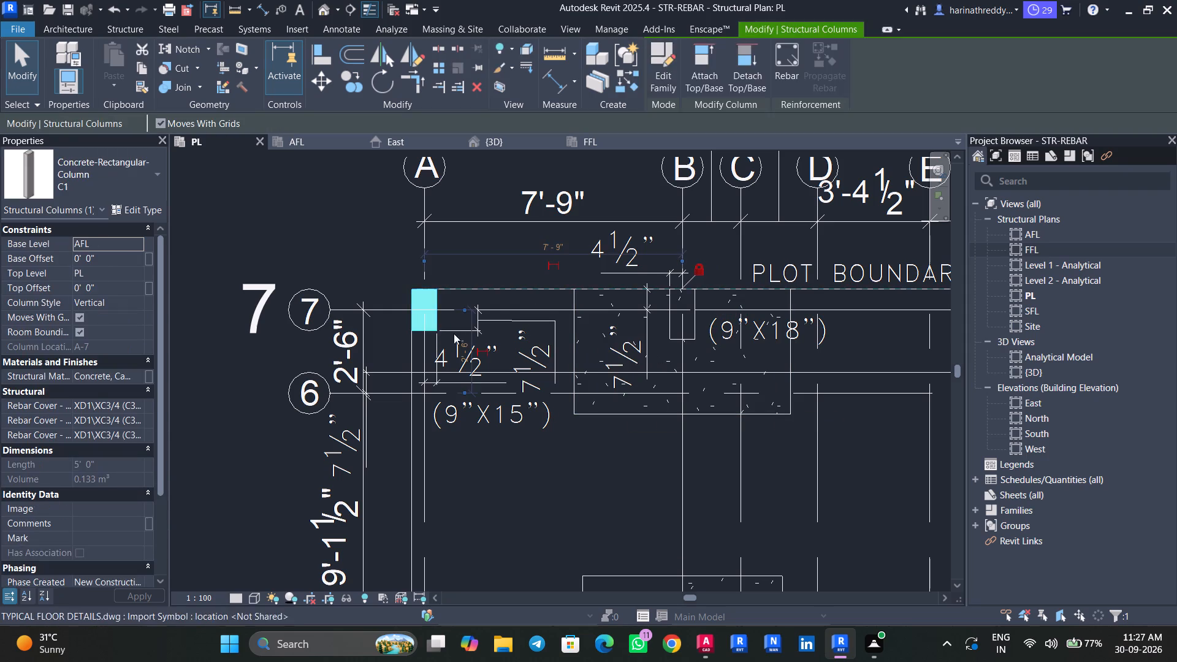
pyautogui.press('Escape')
pyautogui.scroll(-8, 506, 482)
pyautogui.moveTo(506, 477); pyautogui.dragTo(495, 445, button='middle')
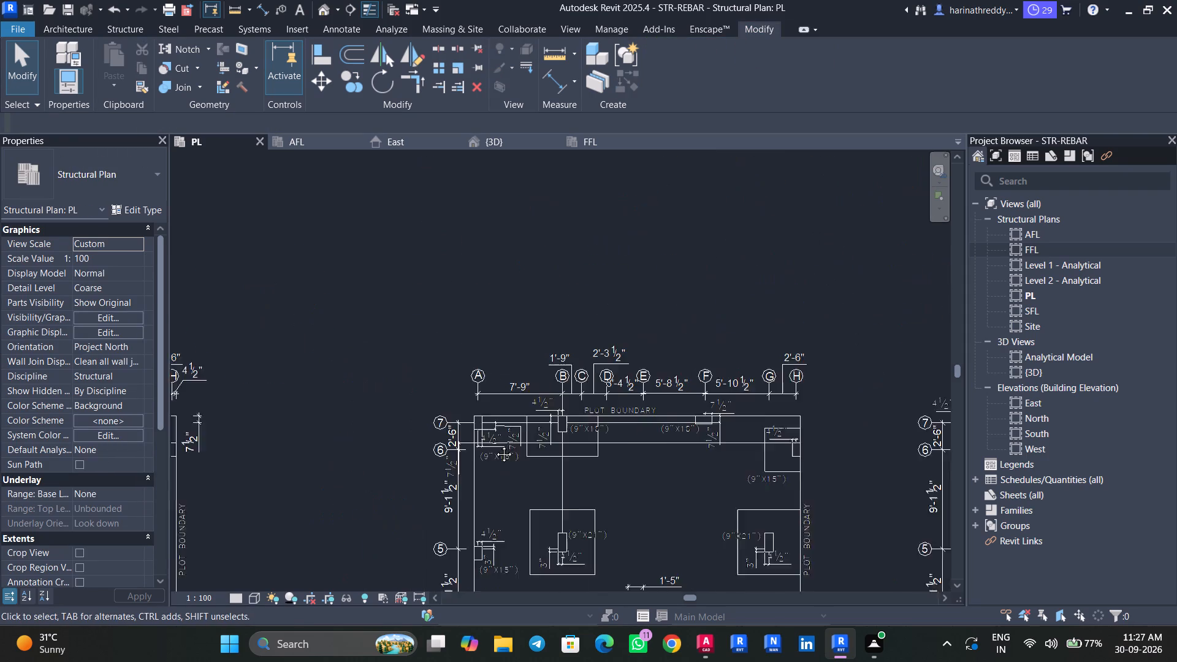
pyautogui.moveTo(495, 445); pyautogui.dragTo(489, 412, button='middle')
pyautogui.scroll(2, 484, 373)
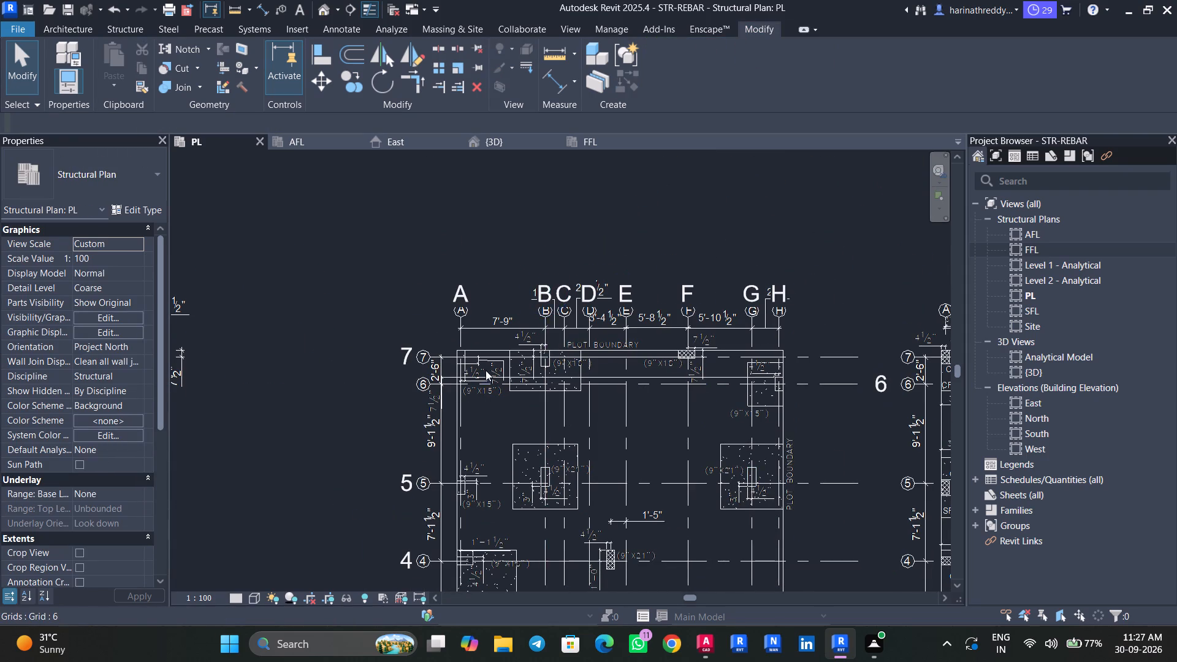
pyautogui.scroll(5, 486, 370)
pyautogui.scroll(-1, 463, 364)
pyautogui.scroll(7, 450, 352)
pyautogui.moveTo(440, 355); pyautogui.dragTo(468, 414, button='middle')
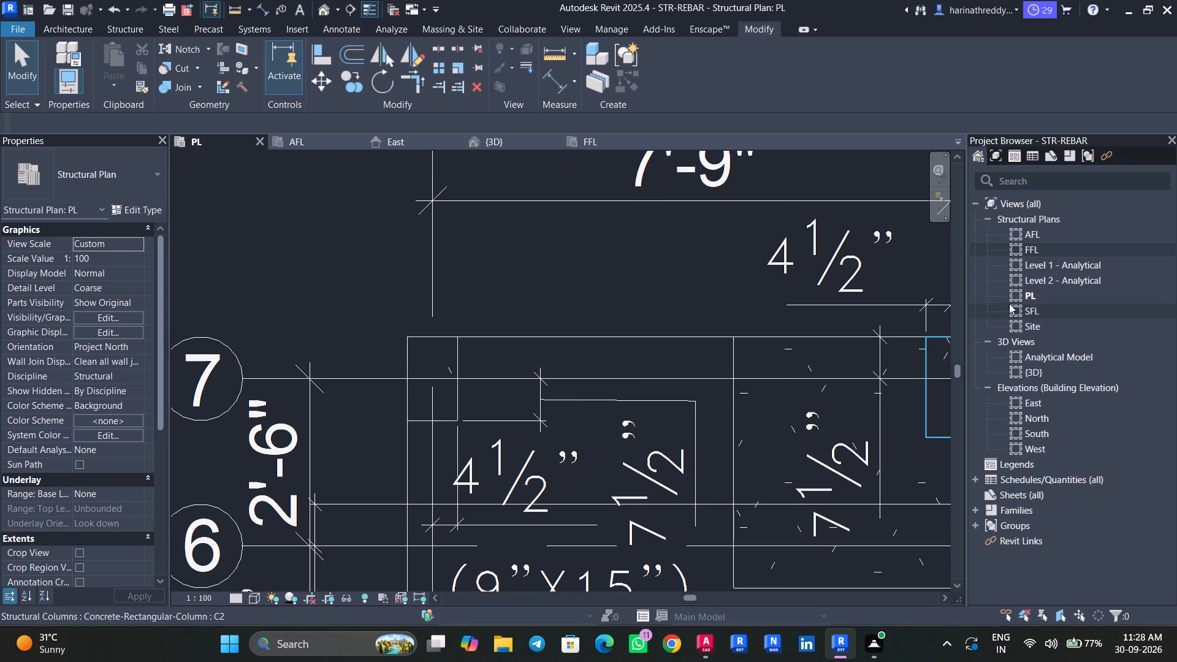
# Place a vertical C1 concrete rectangular column at grid intersection A-7 in the PL plan, with its height set to FFL.
pyautogui.doubleClick(1031, 294)
pyautogui.click(433, 417)
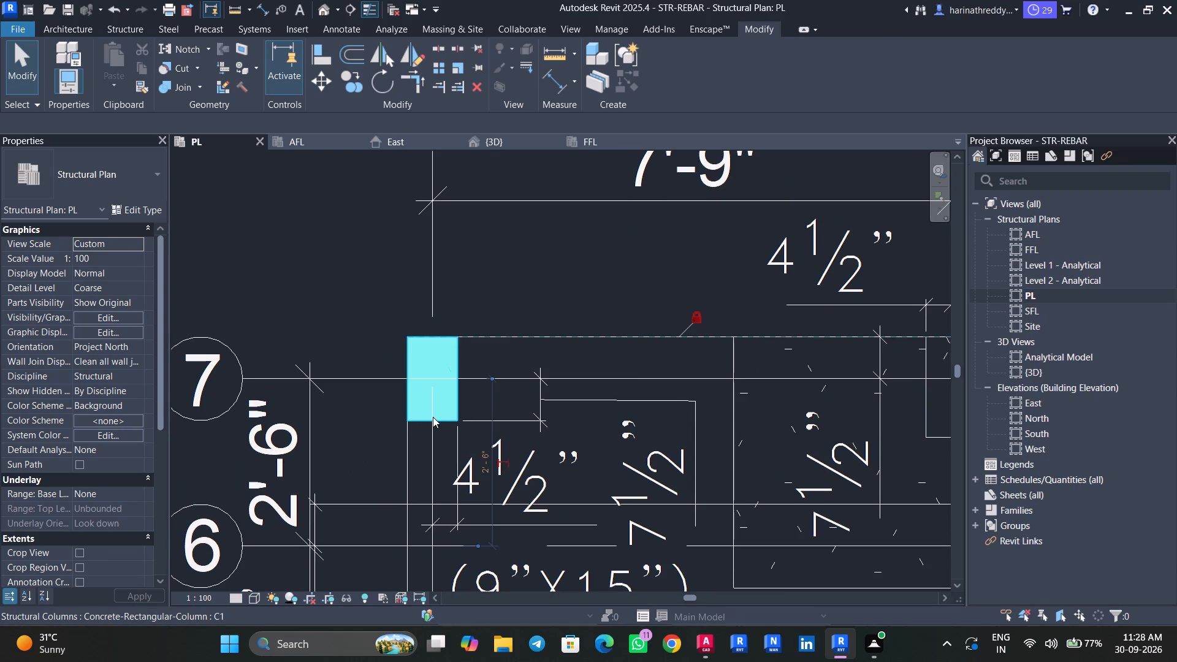
pyautogui.write('CS')
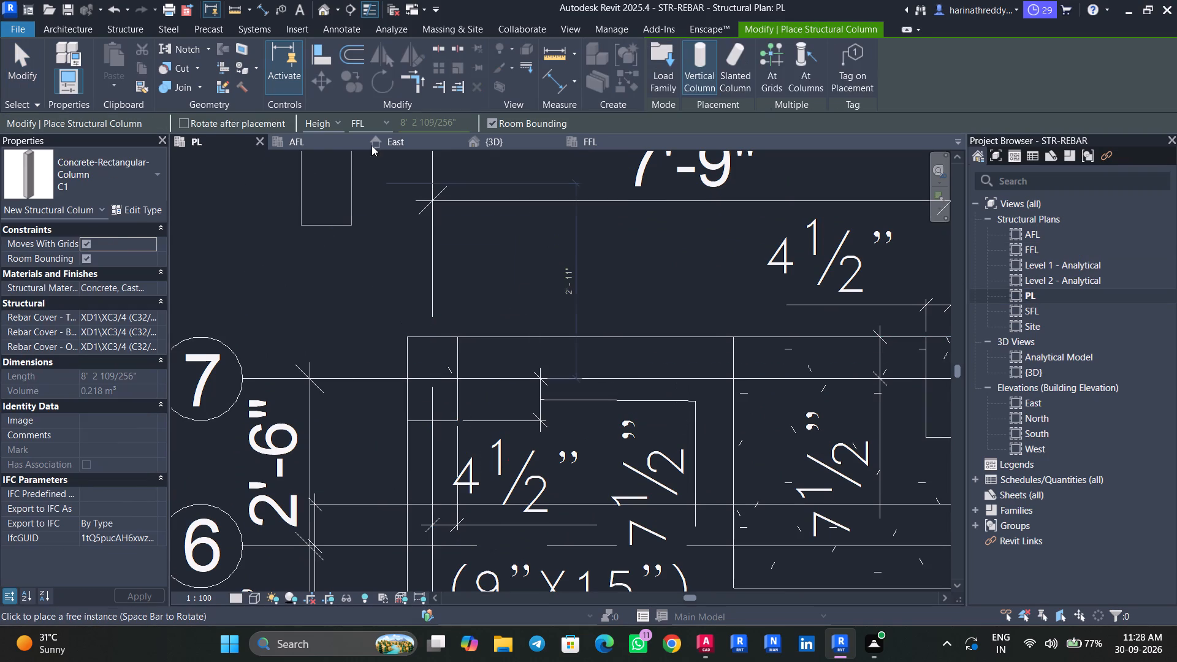
pyautogui.scroll(3, 432, 386)
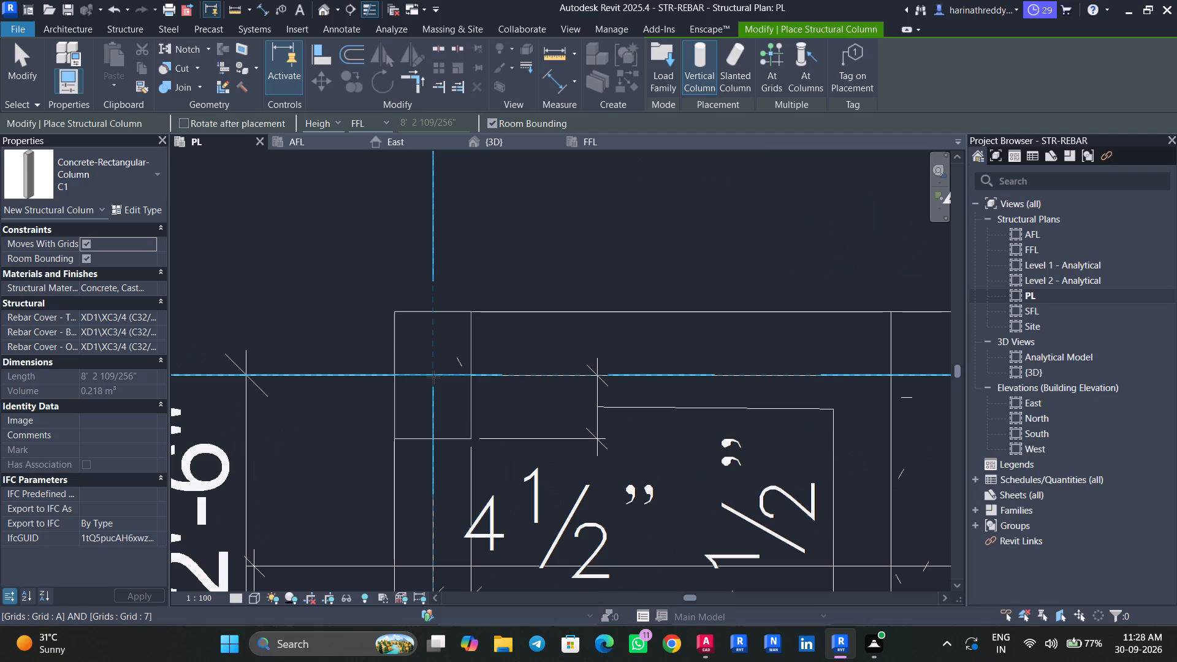
pyautogui.scroll(2, 432, 377)
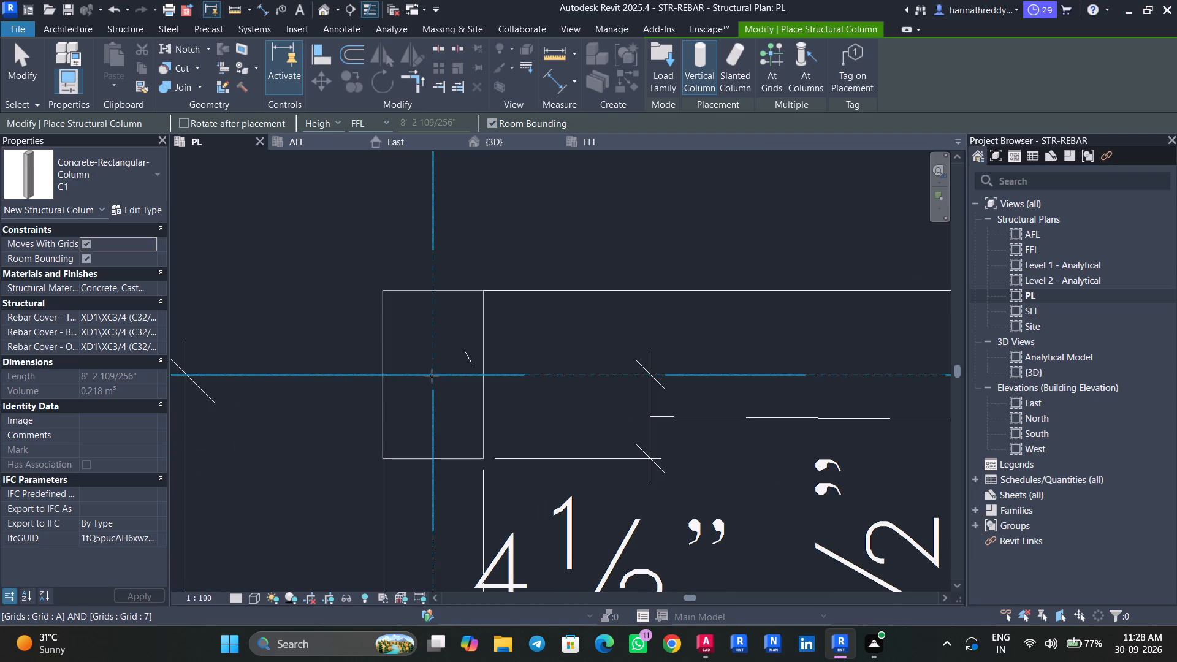
pyautogui.scroll(2, 432, 376)
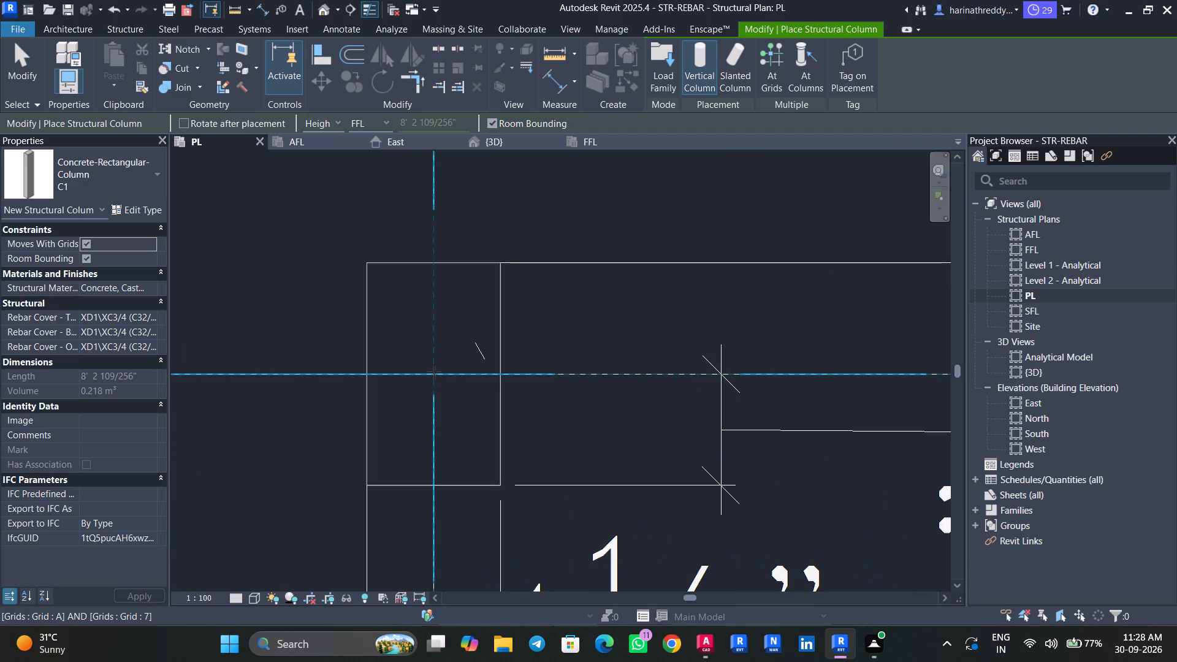
pyautogui.click(434, 372)
pyautogui.scroll(-5, 433, 372)
pyautogui.press('Escape')
pyautogui.press('Escape')
# Place a vertical C2 concrete rectangular column over the existing column at grid B-7, with its height set to FFL.
pyautogui.moveTo(655, 409); pyautogui.dragTo(265, 399, button='middle')
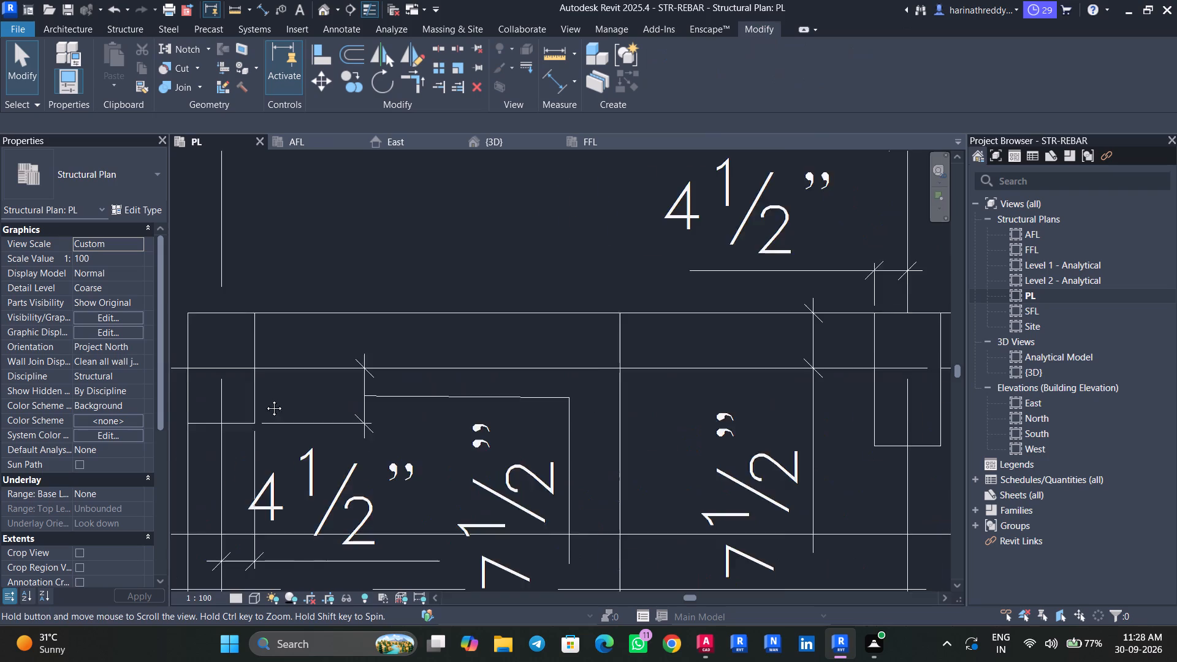
pyautogui.moveTo(265, 399); pyautogui.dragTo(195, 397, button='middle')
pyautogui.moveTo(608, 407); pyautogui.dragTo(482, 416, button='middle')
pyautogui.press('Escape')
pyautogui.press('Escape')
pyautogui.click(508, 399)
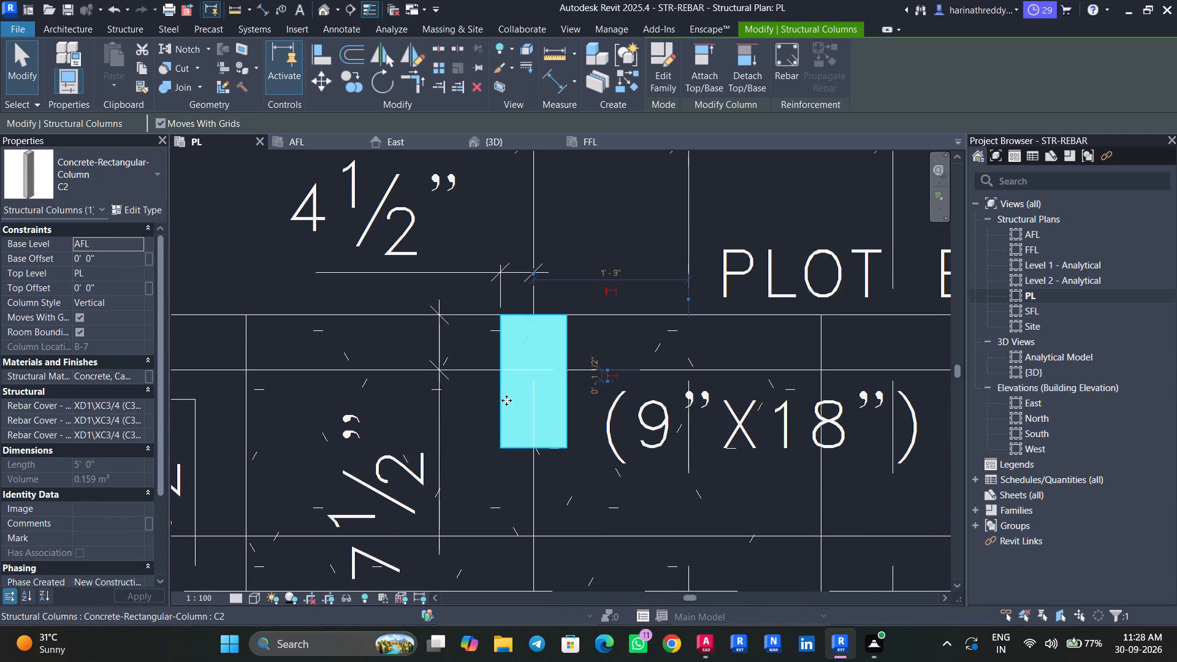
pyautogui.write('CS')
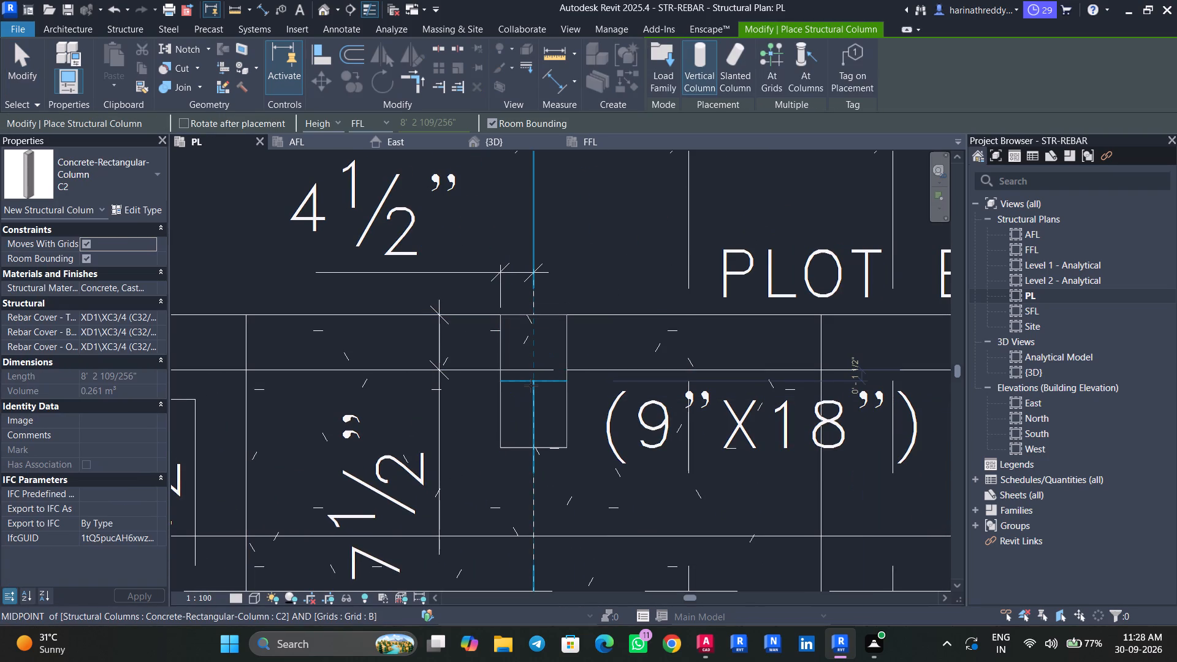
pyautogui.click(531, 386)
pyautogui.moveTo(696, 420); pyautogui.dragTo(258, 417, button='middle')
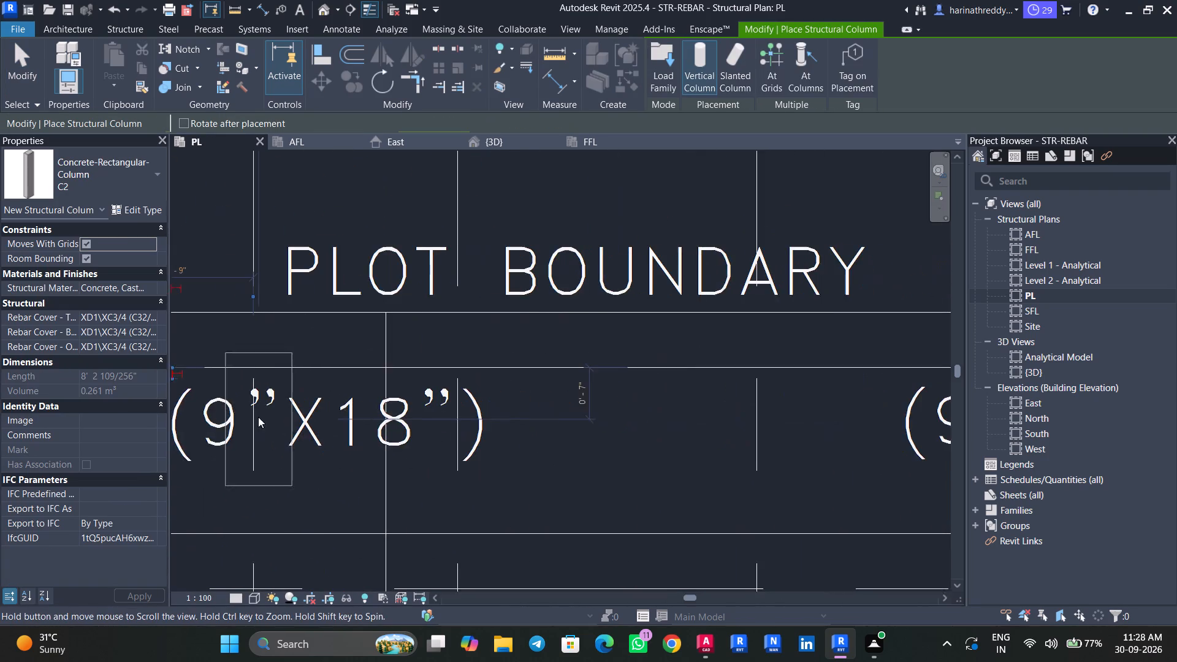
pyautogui.moveTo(607, 425); pyautogui.dragTo(280, 430, button='middle')
pyautogui.press('Escape')
pyautogui.press('Escape')
# Check the hatched 9"x18" column location near grid F-7 in the PL plan and in the AFL plan.
pyautogui.moveTo(698, 435); pyautogui.dragTo(380, 443, button='middle')
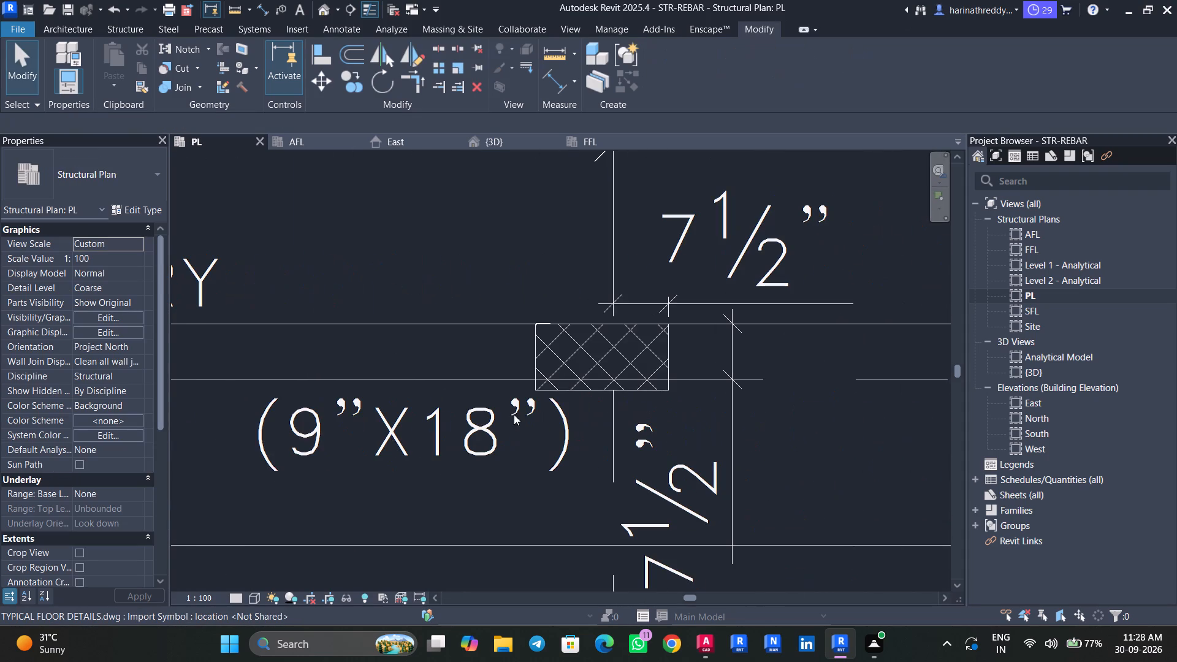
pyautogui.press('Tab')
pyautogui.press('Tab')
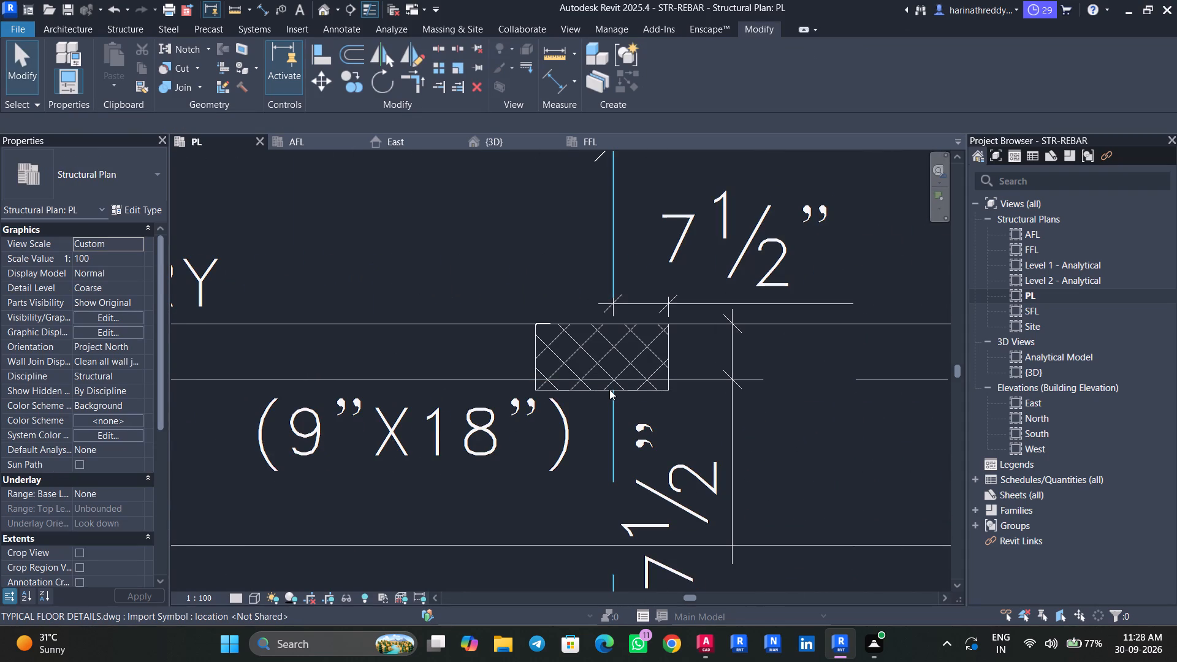
pyautogui.scroll(-7, 609, 389)
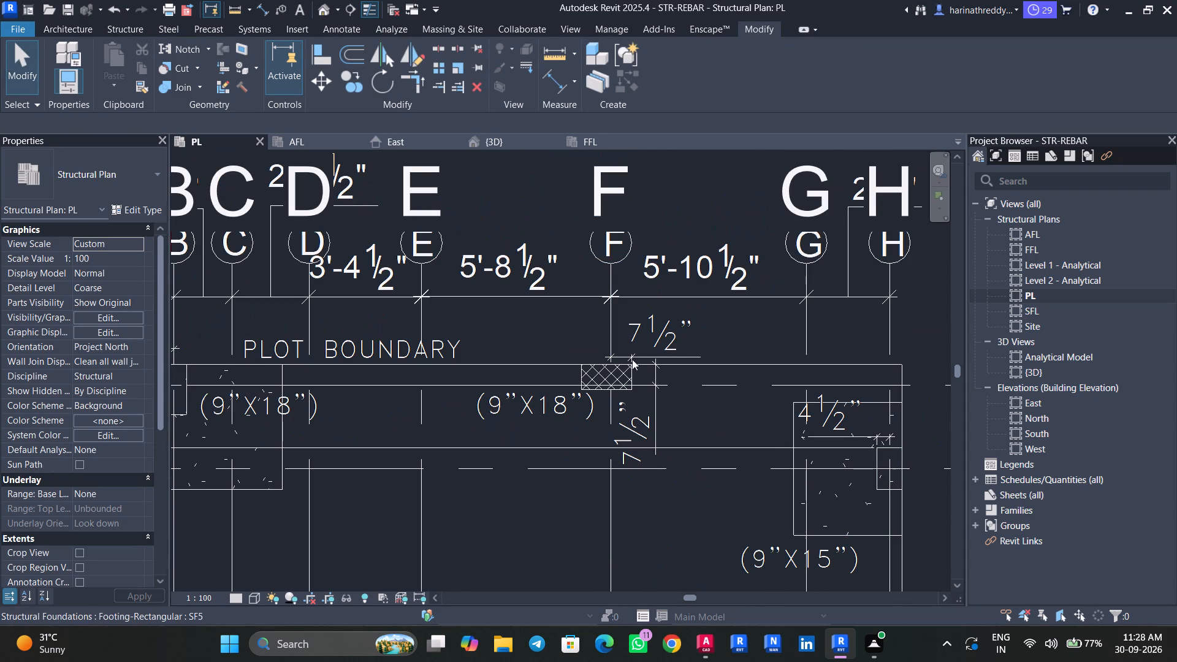
pyautogui.click(304, 146)
pyautogui.scroll(1, 425, 379)
pyautogui.scroll(-18, 425, 379)
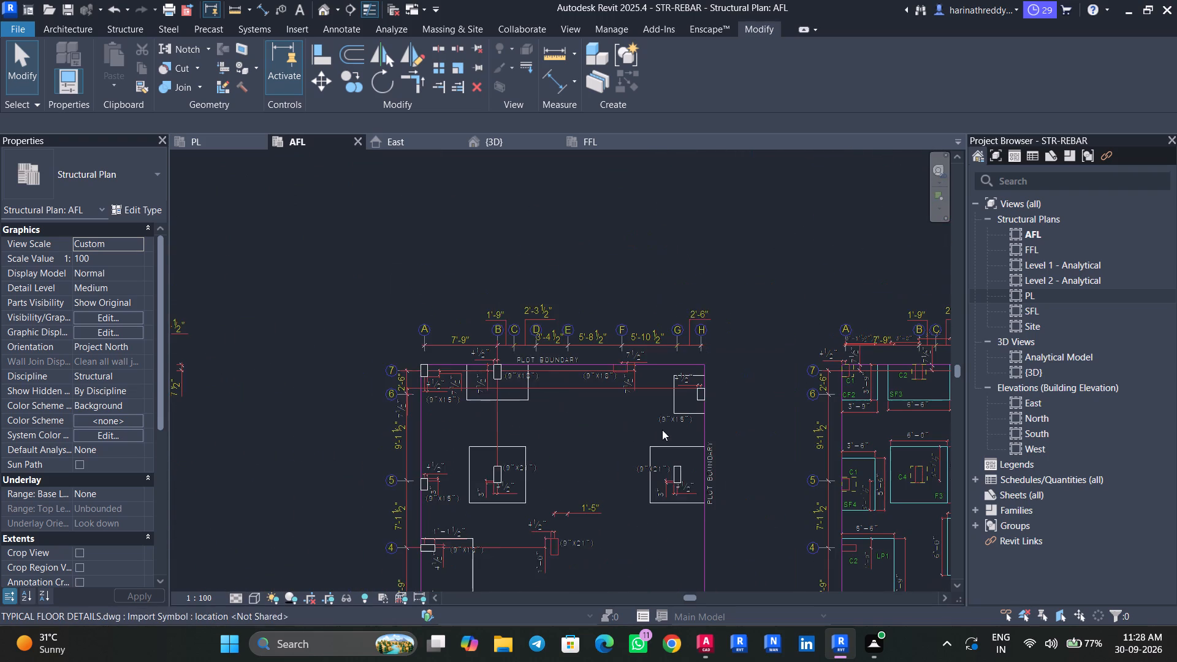
pyautogui.scroll(7, 641, 370)
pyautogui.scroll(-1, 621, 368)
pyautogui.scroll(6, 621, 368)
pyautogui.scroll(-1, 621, 368)
pyautogui.scroll(1, 621, 368)
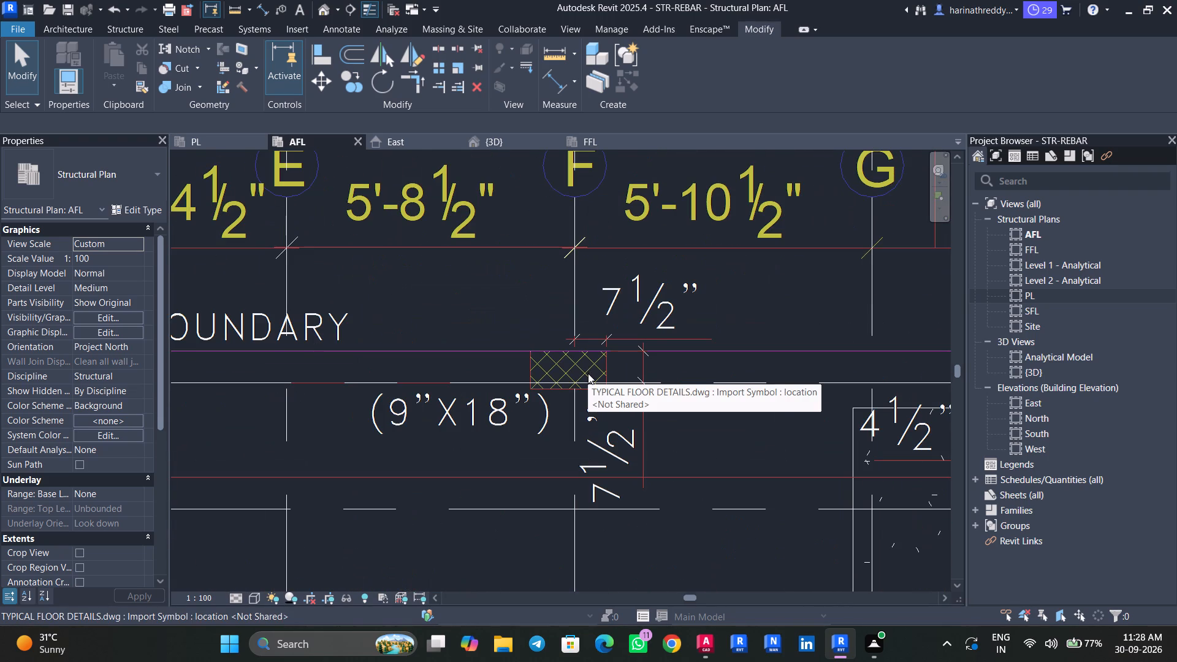
# Temporarily hide the SF3 rectangular footing around the column at grid B-7 in the AFL plan.
pyautogui.scroll(-4, 588, 373)
pyautogui.moveTo(495, 480); pyautogui.dragTo(508, 468, button='middle')
pyautogui.scroll(-4, 509, 467)
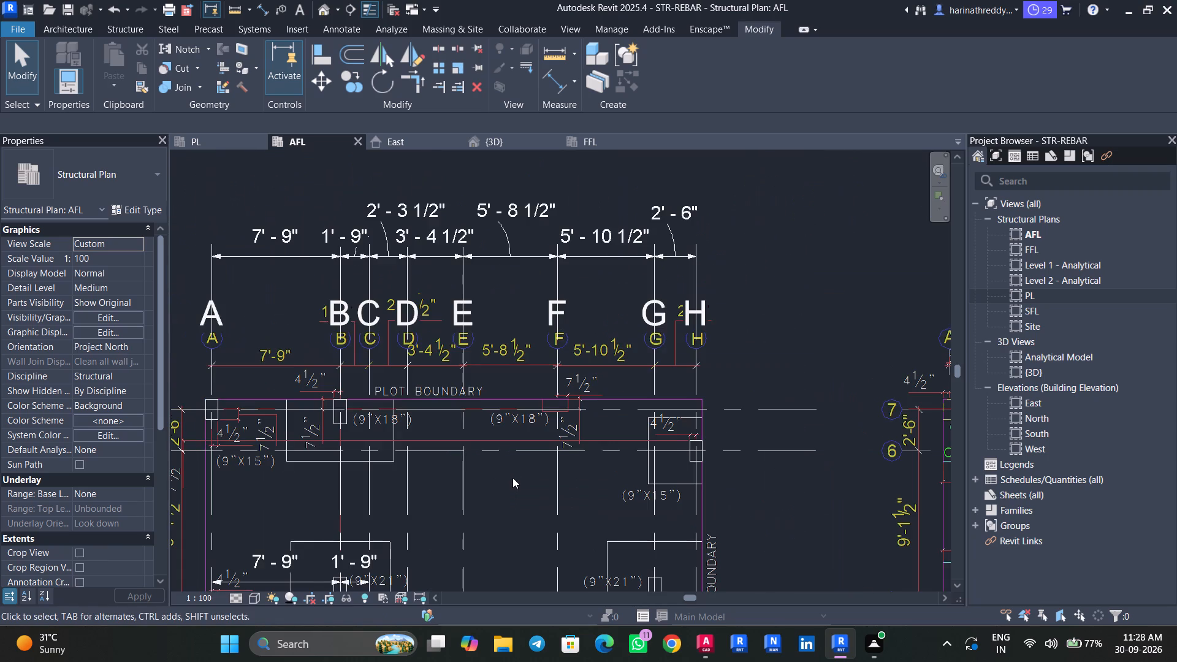
pyautogui.moveTo(512, 483); pyautogui.dragTo(537, 366, button='middle')
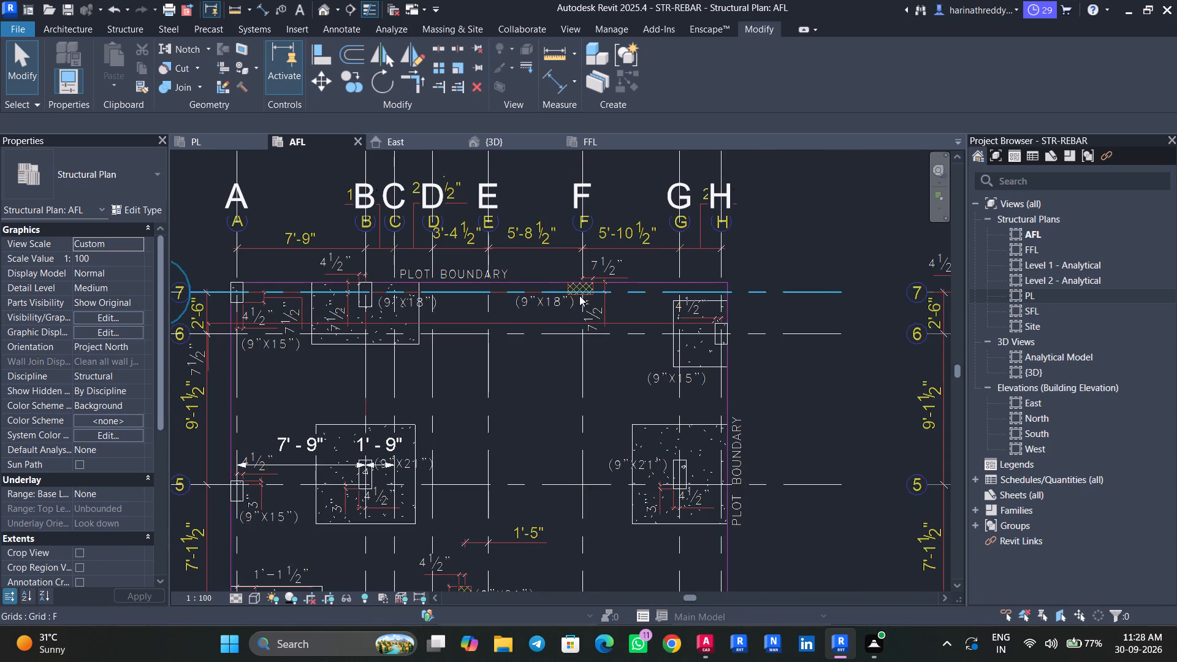
pyautogui.scroll(5, 560, 331)
pyautogui.moveTo(516, 346); pyautogui.dragTo(668, 444, button='middle')
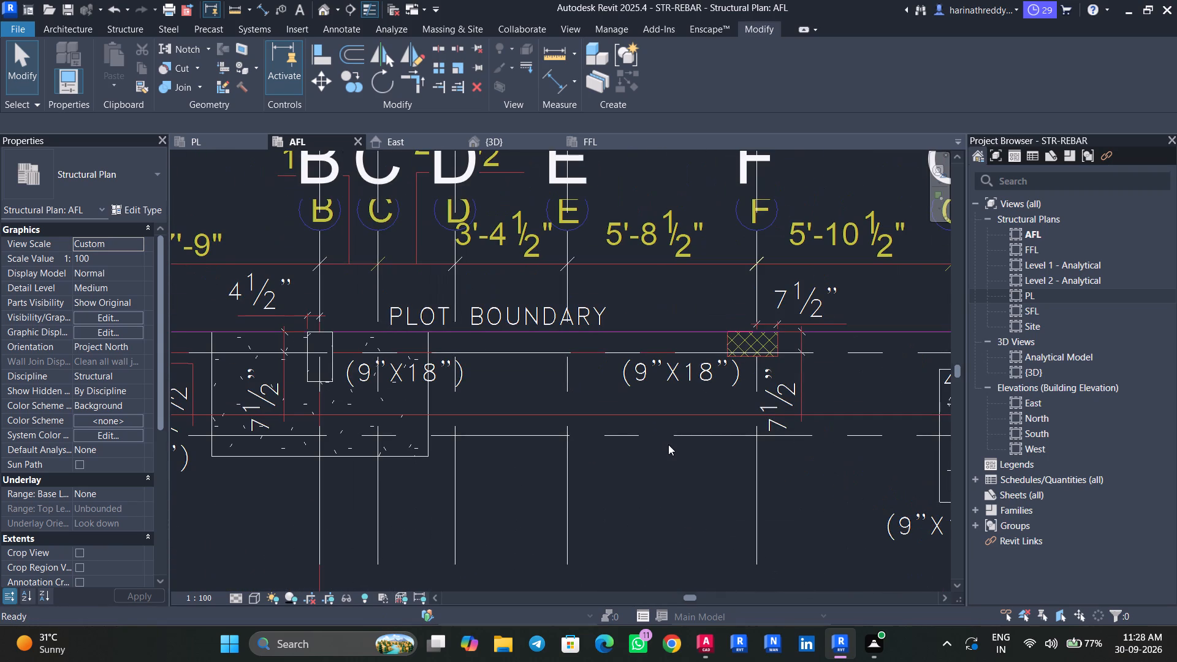
pyautogui.click(411, 459)
pyautogui.press('h')
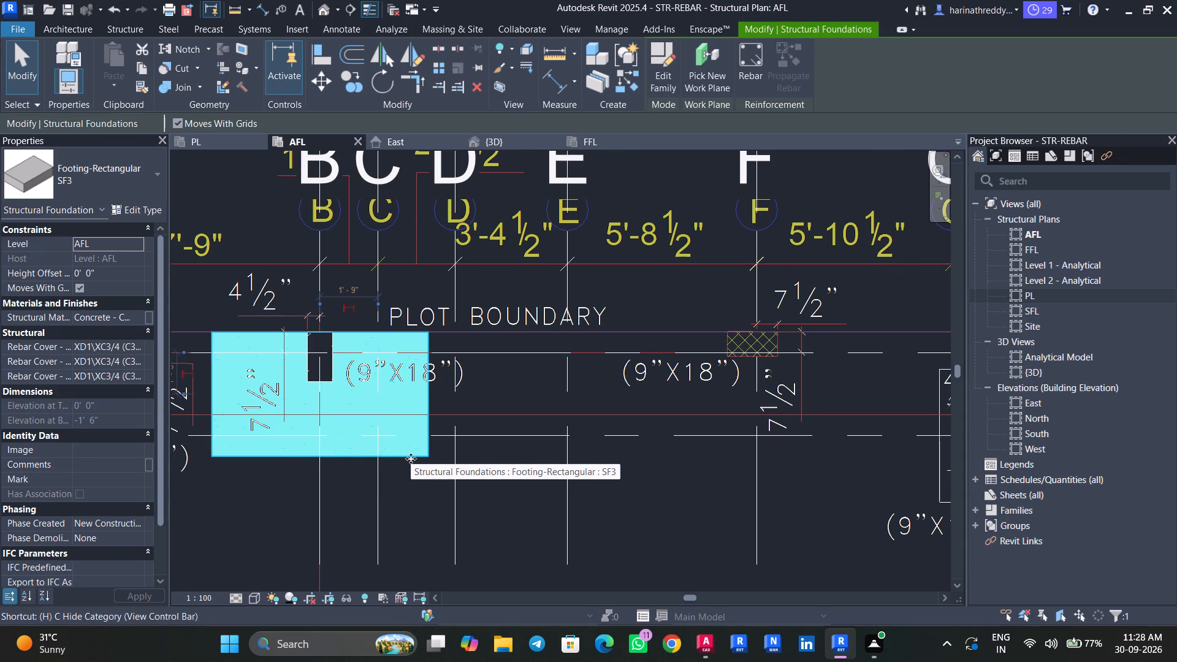
pyautogui.write('HH')
# Switch to AutoCAD and examine the columns and footings along grid 7, checking column C2 on footing SF4 at grid F.
pyautogui.moveTo(366, 436); pyautogui.dragTo(463, 423, button='middle')
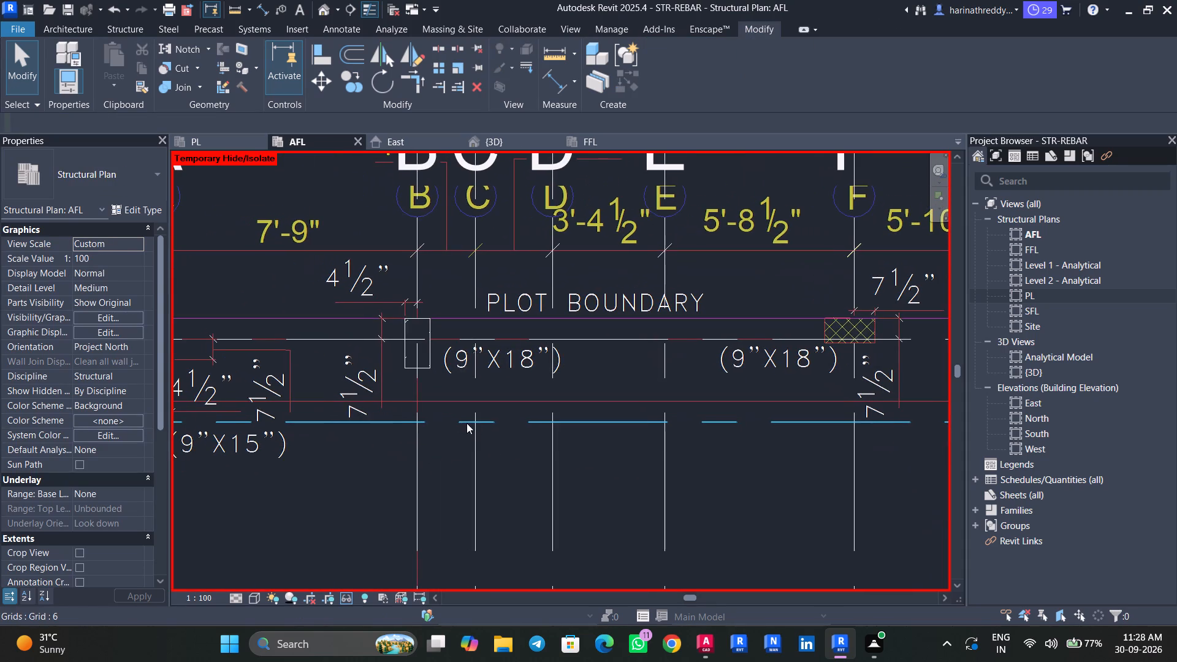
pyautogui.moveTo(469, 425); pyautogui.dragTo(619, 431, button='middle')
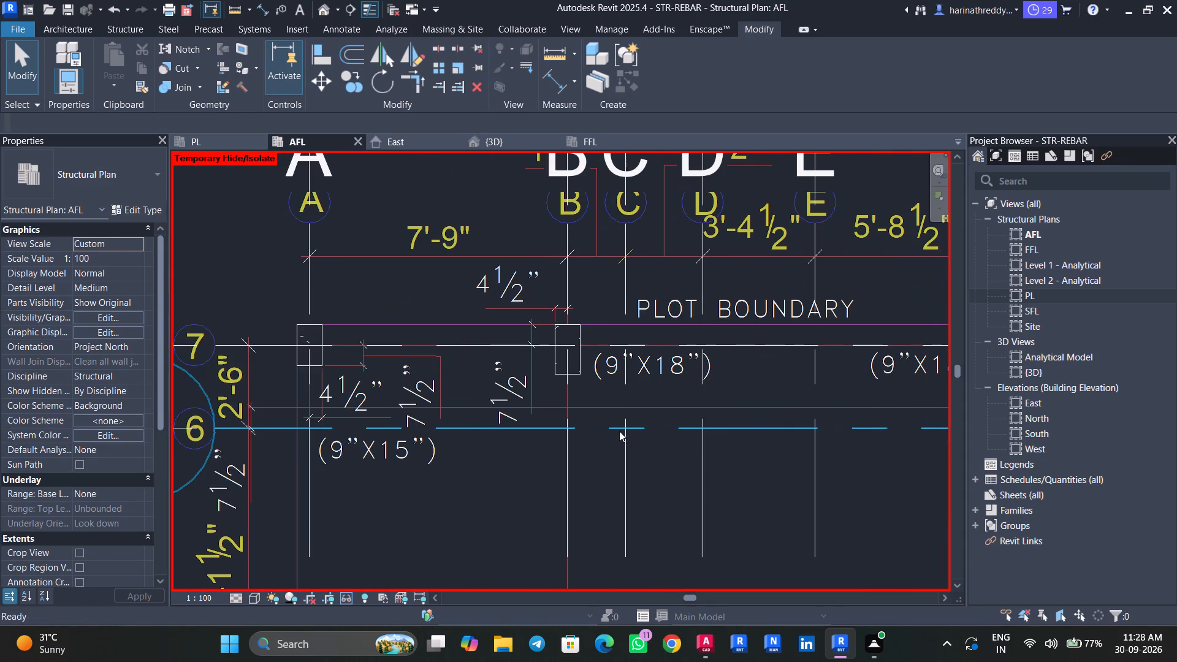
pyautogui.scroll(6, 290, 361)
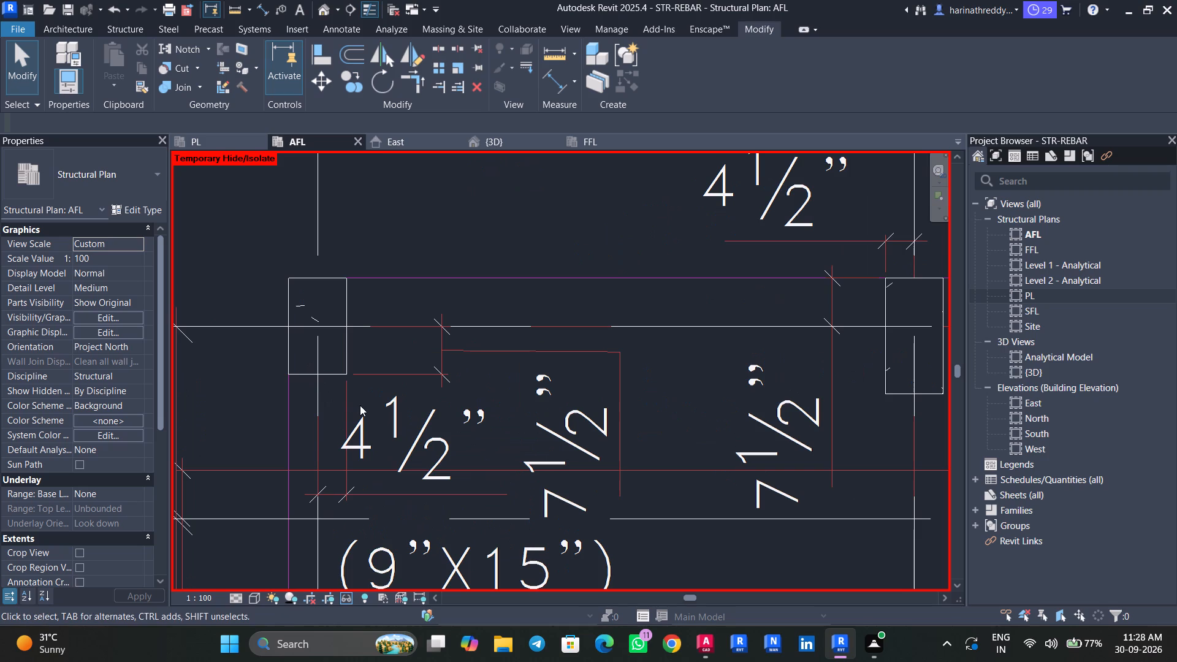
pyautogui.scroll(-4, 360, 405)
pyautogui.click(704, 654)
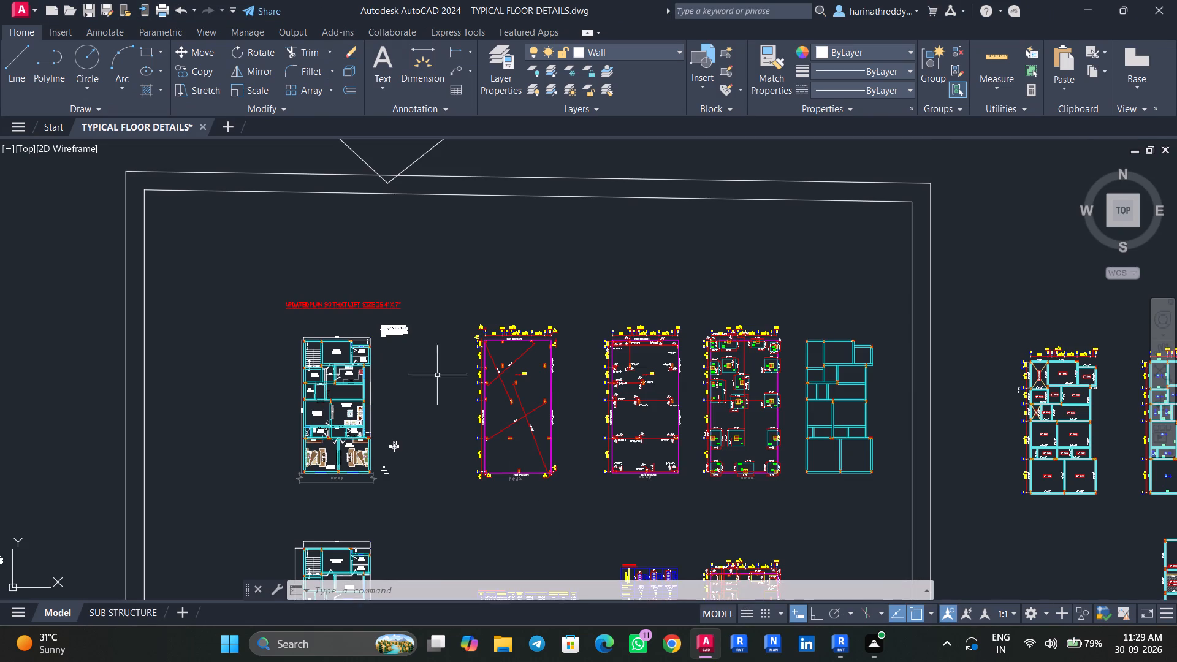
pyautogui.scroll(5, 641, 383)
pyautogui.moveTo(665, 344); pyautogui.dragTo(221, 470, button='middle')
pyautogui.moveTo(772, 306); pyautogui.dragTo(351, 462, button='middle')
pyautogui.scroll(1, 652, 340)
pyautogui.moveTo(648, 345); pyautogui.dragTo(580, 369, button='middle')
pyautogui.moveTo(769, 424); pyautogui.dragTo(554, 412, button='middle')
pyautogui.scroll(-3, 554, 412)
pyautogui.moveTo(663, 411); pyautogui.dragTo(633, 412, button='middle')
pyautogui.scroll(4, 590, 401)
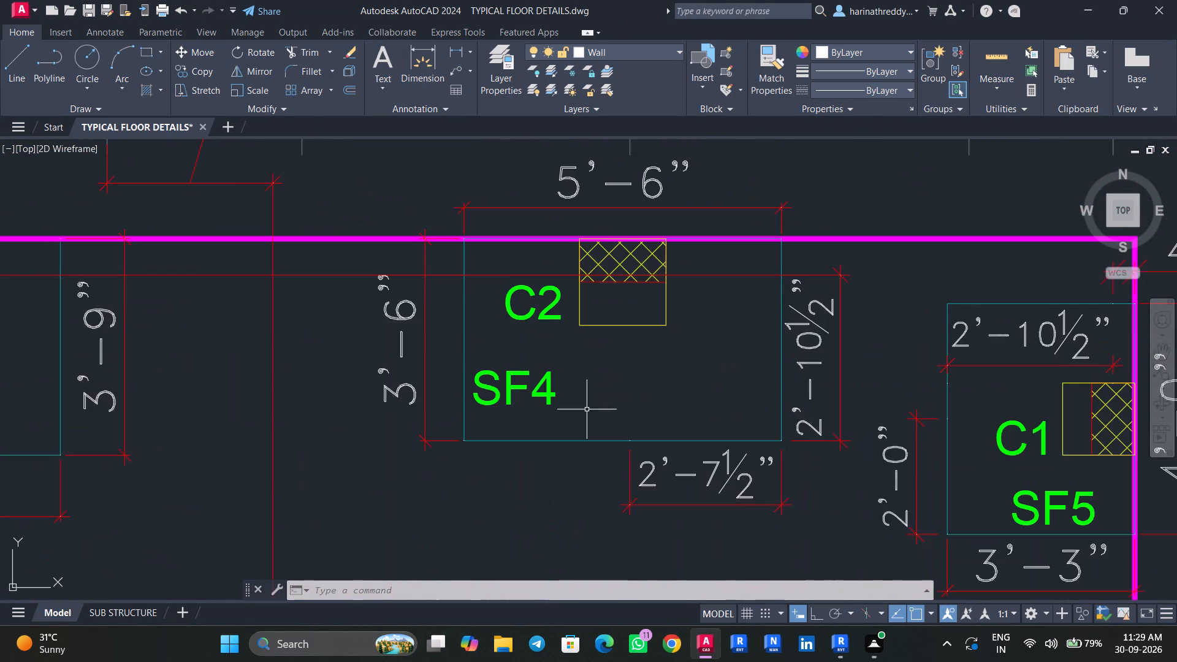
pyautogui.moveTo(560, 441); pyautogui.dragTo(592, 432, button='middle')
pyautogui.scroll(-3, 585, 436)
pyautogui.moveTo(553, 458); pyautogui.dragTo(565, 447, button='middle')
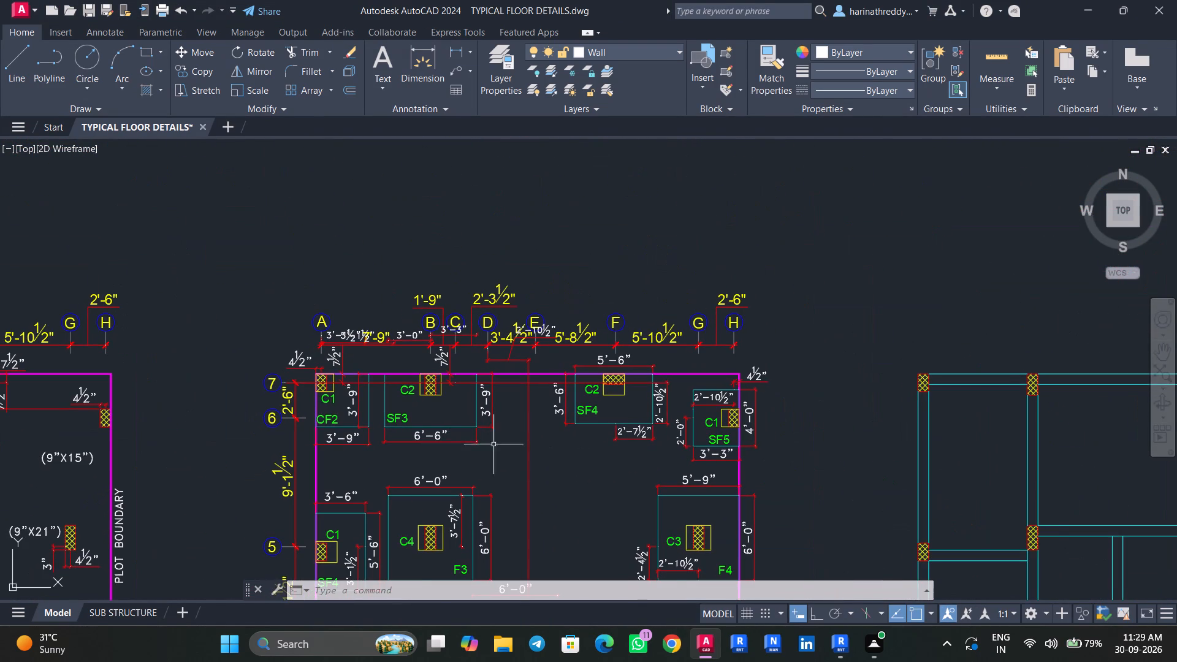
pyautogui.moveTo(545, 441); pyautogui.dragTo(704, 431, button='middle')
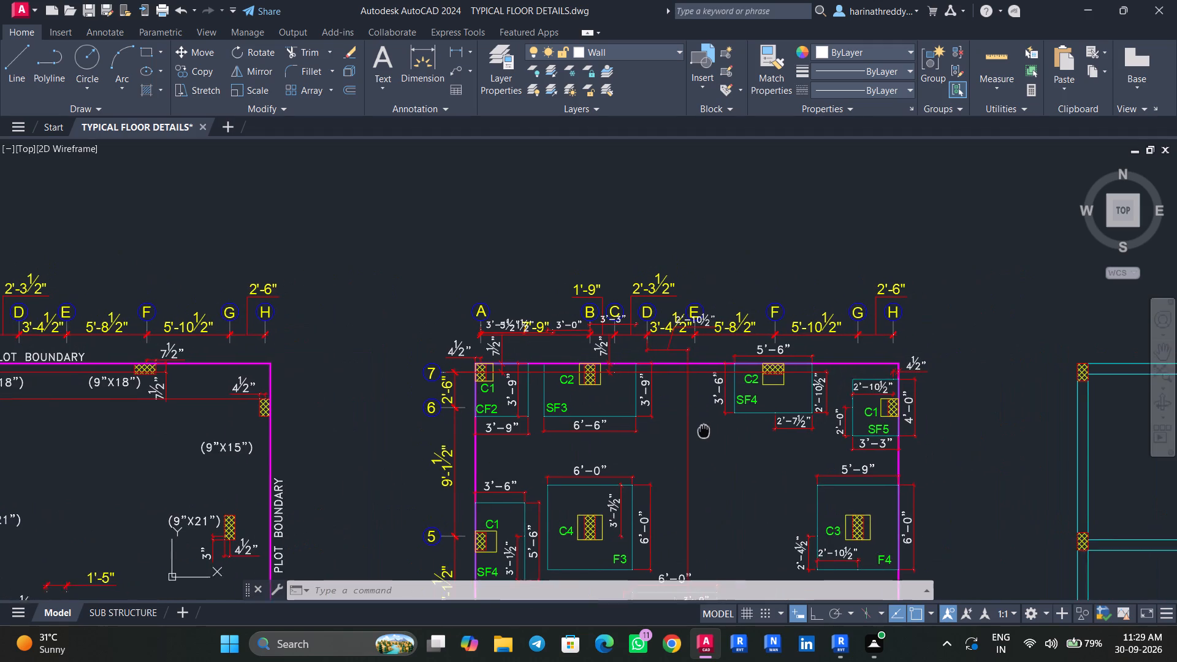
pyautogui.moveTo(704, 431); pyautogui.dragTo(632, 443, button='middle')
pyautogui.scroll(3, 690, 415)
pyautogui.moveTo(690, 415); pyautogui.dragTo(693, 431, button='middle')
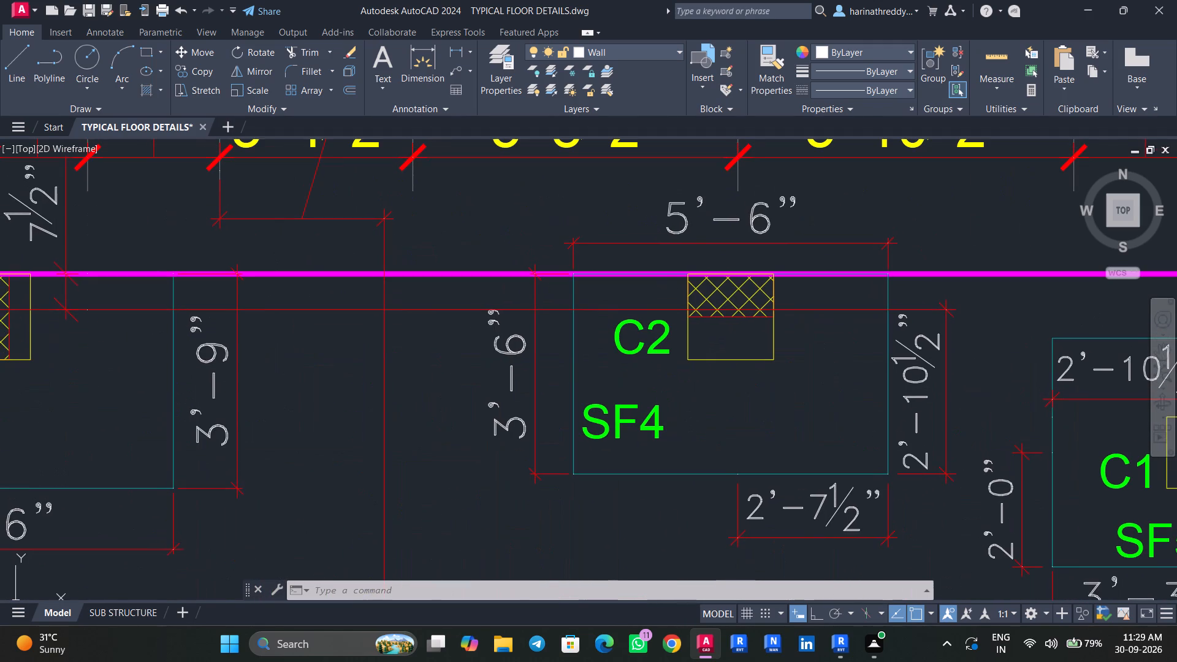
pyautogui.scroll(-1, 693, 431)
pyautogui.press('Escape')
pyautogui.click(714, 386)
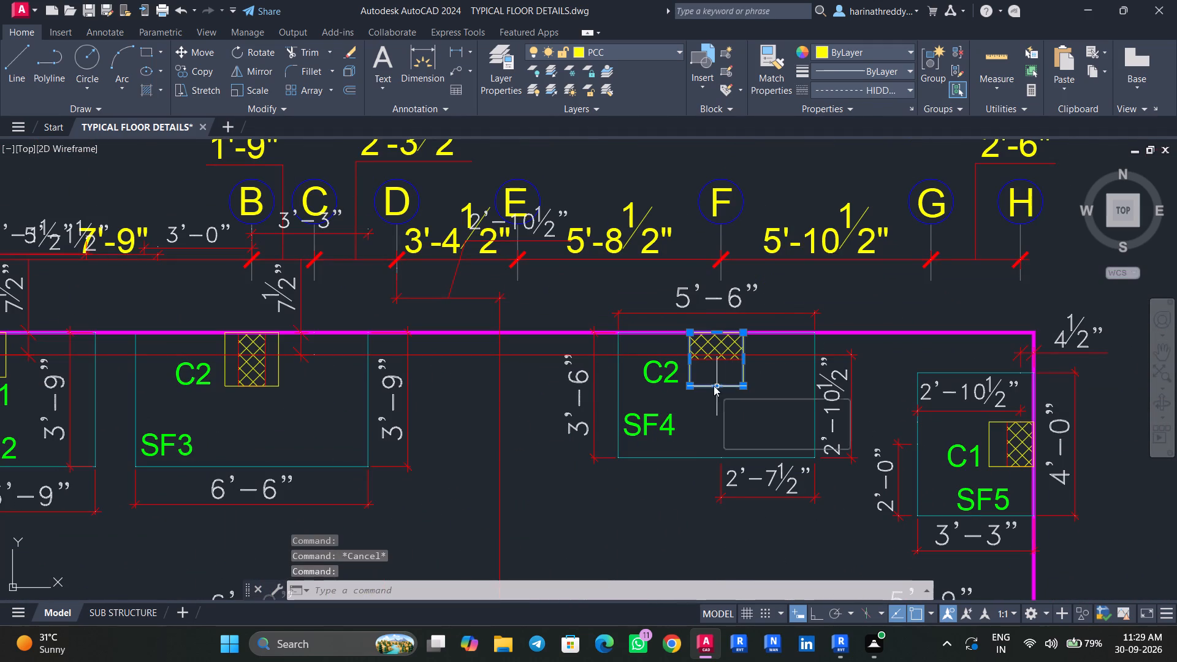
pyautogui.press('Escape')
pyautogui.press('Escape')
pyautogui.press('Escape')
pyautogui.press('Escape')
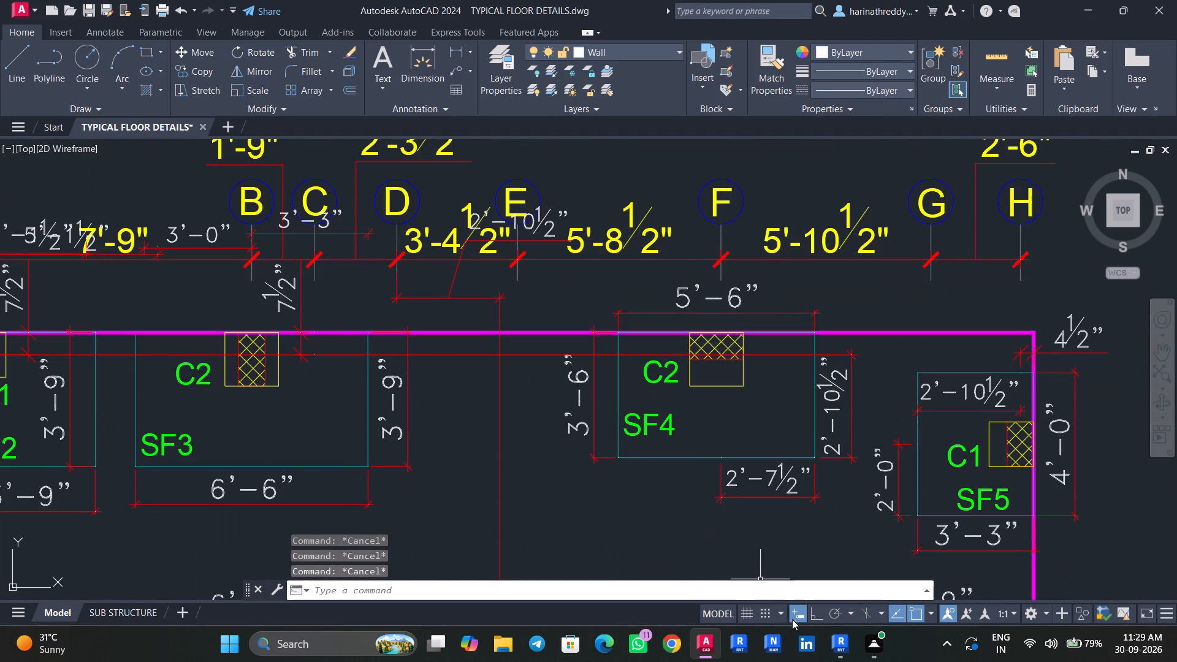
# Switch back to Revit and examine the hatched 9"x18" column location near grid F-7 in the AFL plan.
pyautogui.click(830, 636)
pyautogui.moveTo(708, 376); pyautogui.dragTo(413, 378, button='middle')
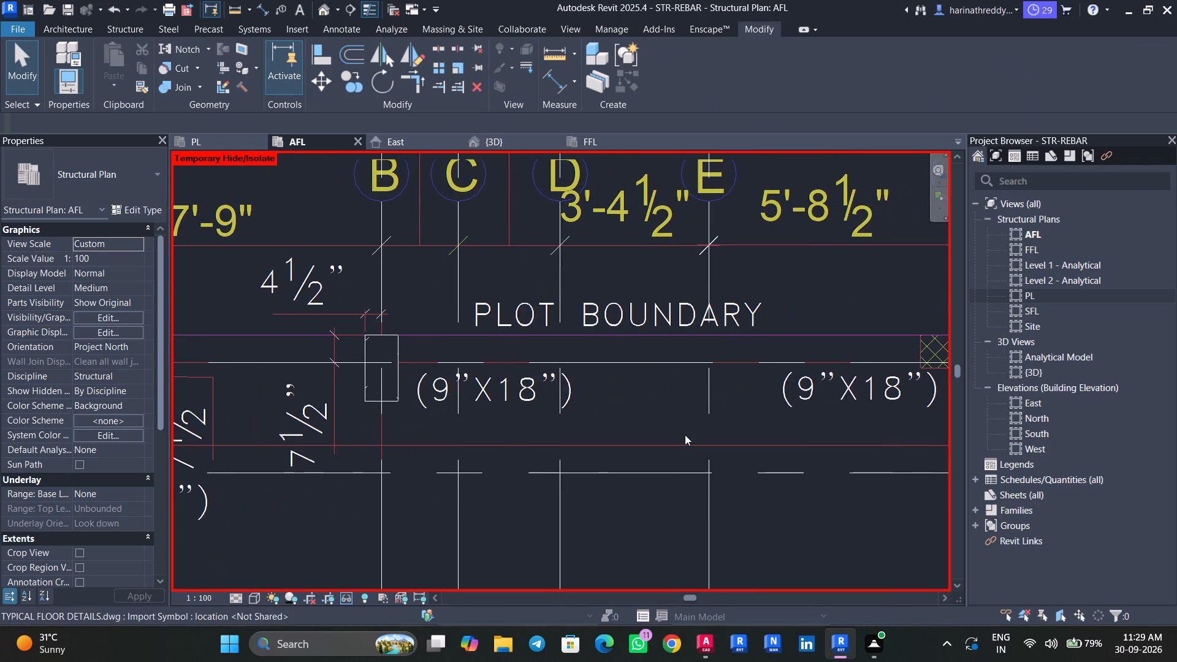
pyautogui.scroll(-3, 679, 432)
pyautogui.scroll(4, 878, 387)
pyautogui.moveTo(878, 387); pyautogui.dragTo(743, 398, button='middle')
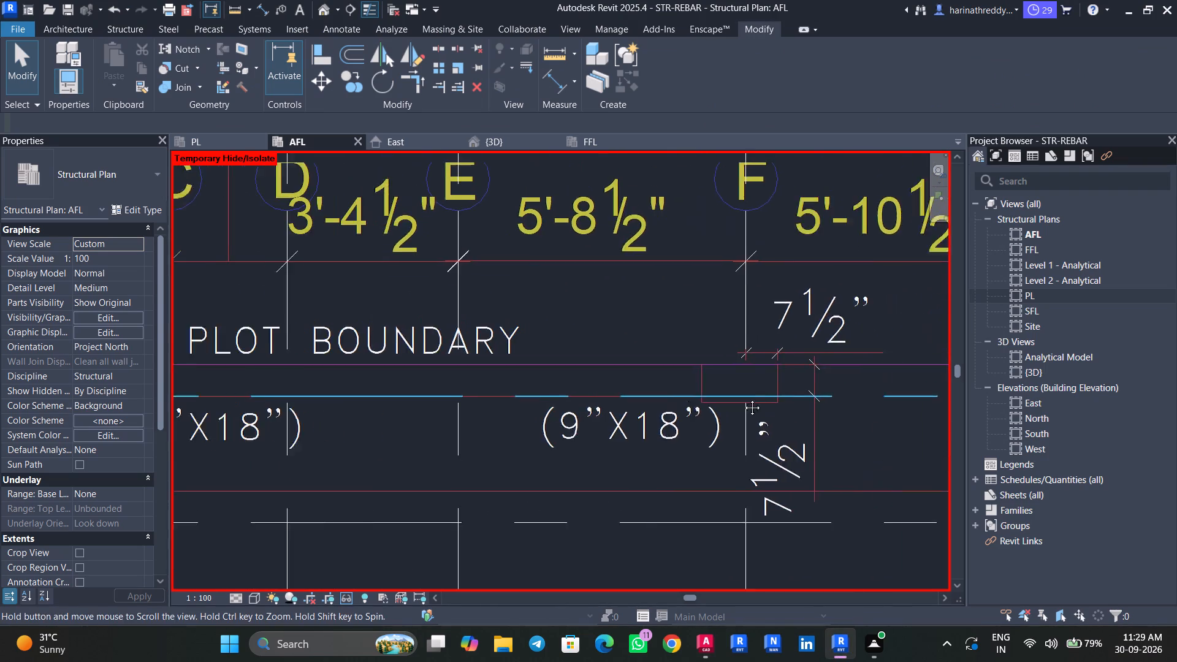
pyautogui.moveTo(743, 398); pyautogui.dragTo(616, 429, button='middle')
pyautogui.scroll(-4, 660, 463)
pyautogui.press('Escape')
pyautogui.press('Escape')
pyautogui.scroll(4, 633, 446)
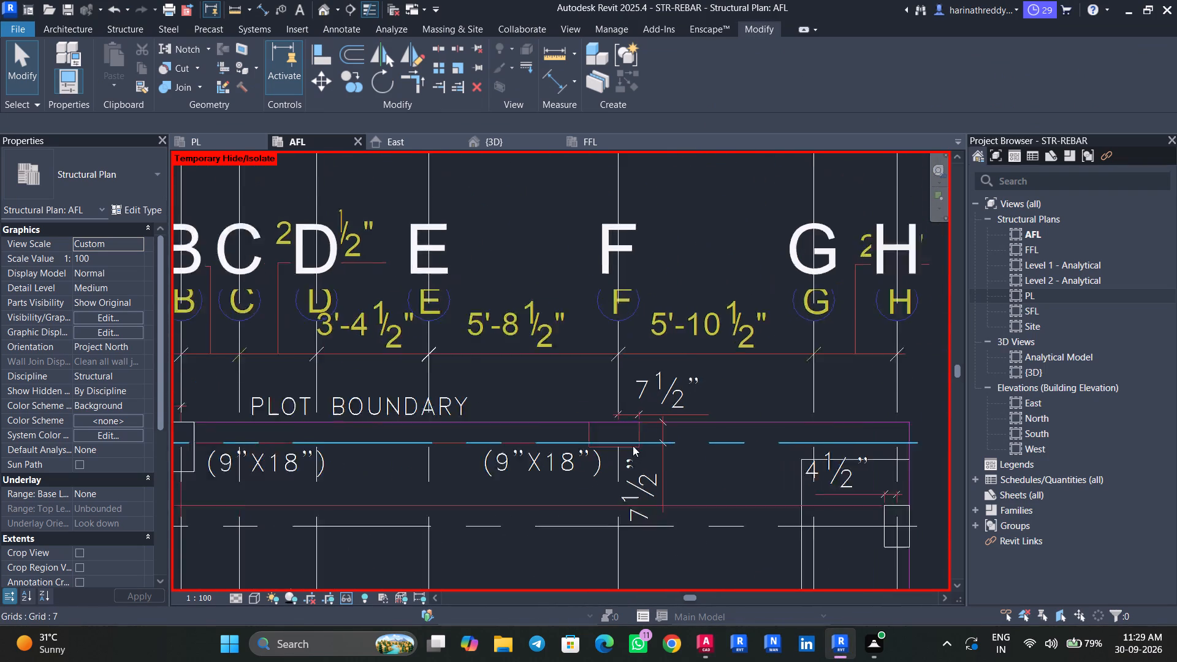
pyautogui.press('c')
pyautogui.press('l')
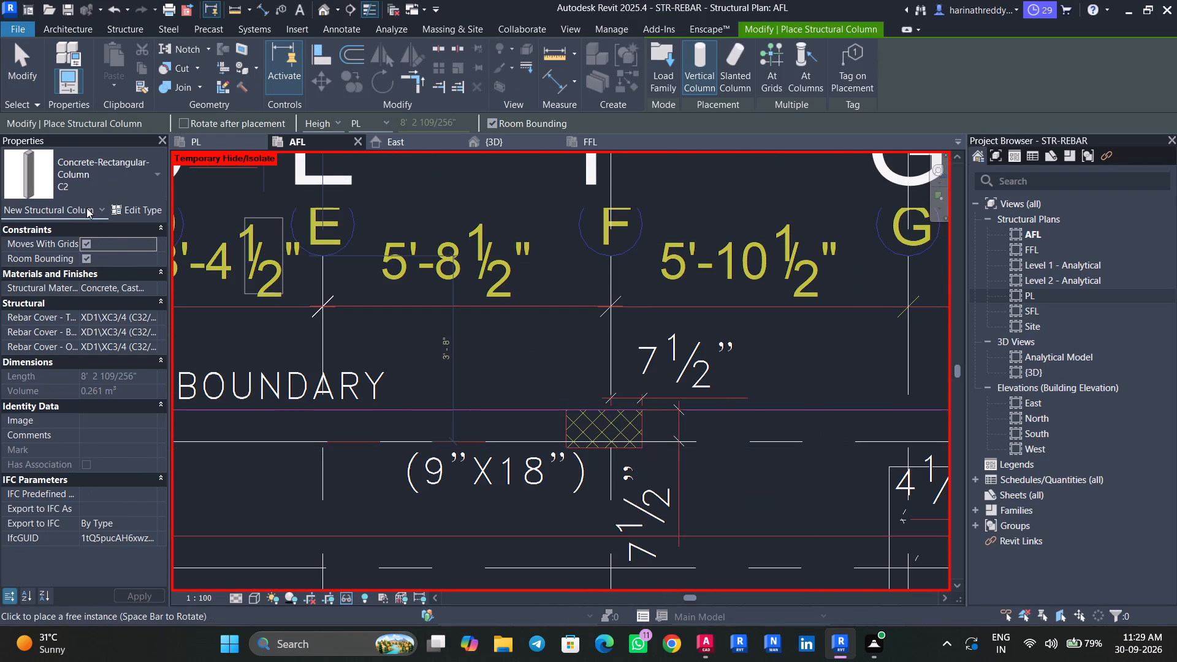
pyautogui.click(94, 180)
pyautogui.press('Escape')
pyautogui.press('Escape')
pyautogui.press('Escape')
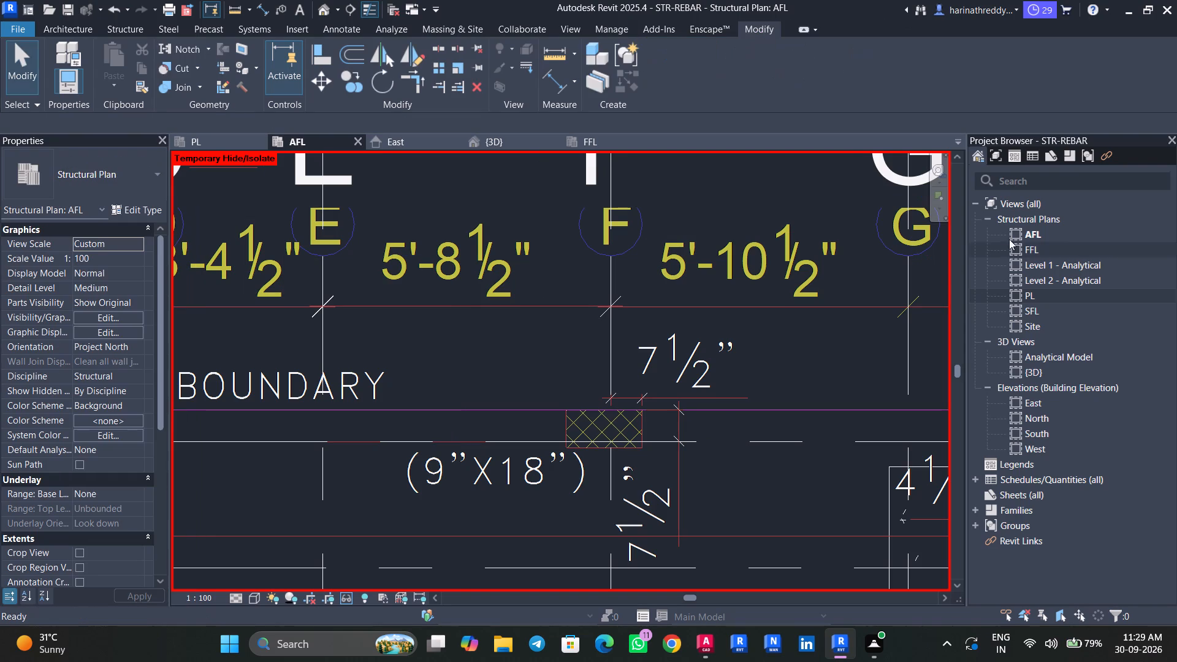
# Open the AFL structural plan.
pyautogui.doubleClick(1026, 230)
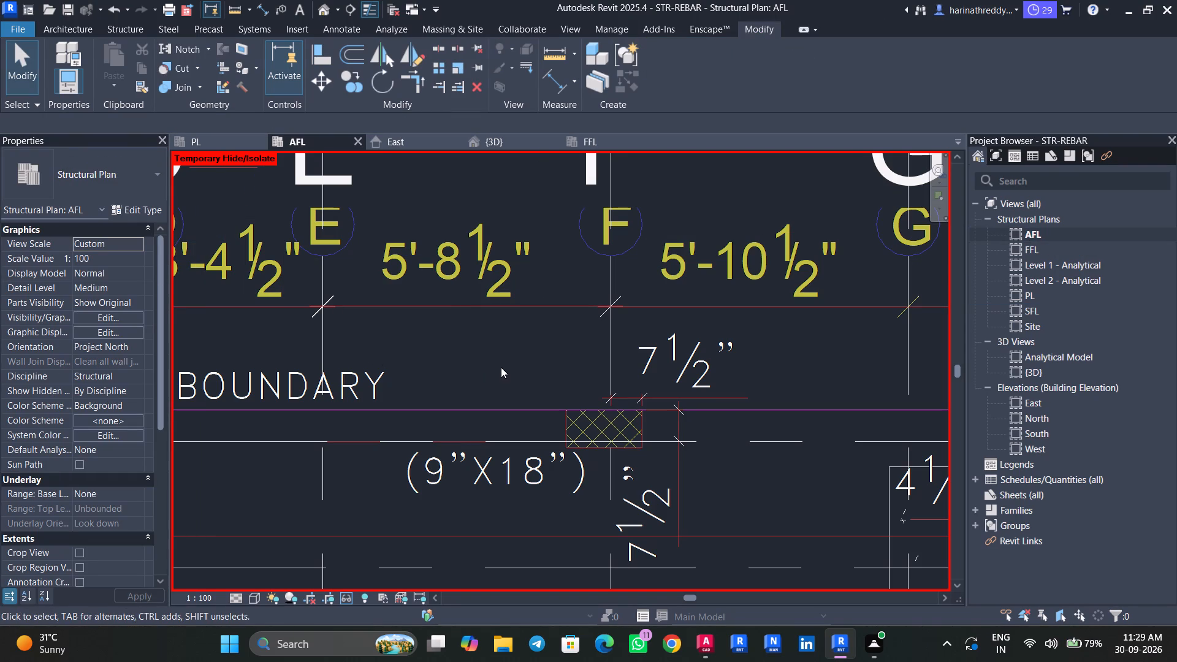
# Place a vertical C2 concrete rectangular column with its height to PL on the hatched 9"x18" outline at grid F by the plot boundary.
pyautogui.write('CL')
pyautogui.press('space')
pyautogui.click(78, 181)
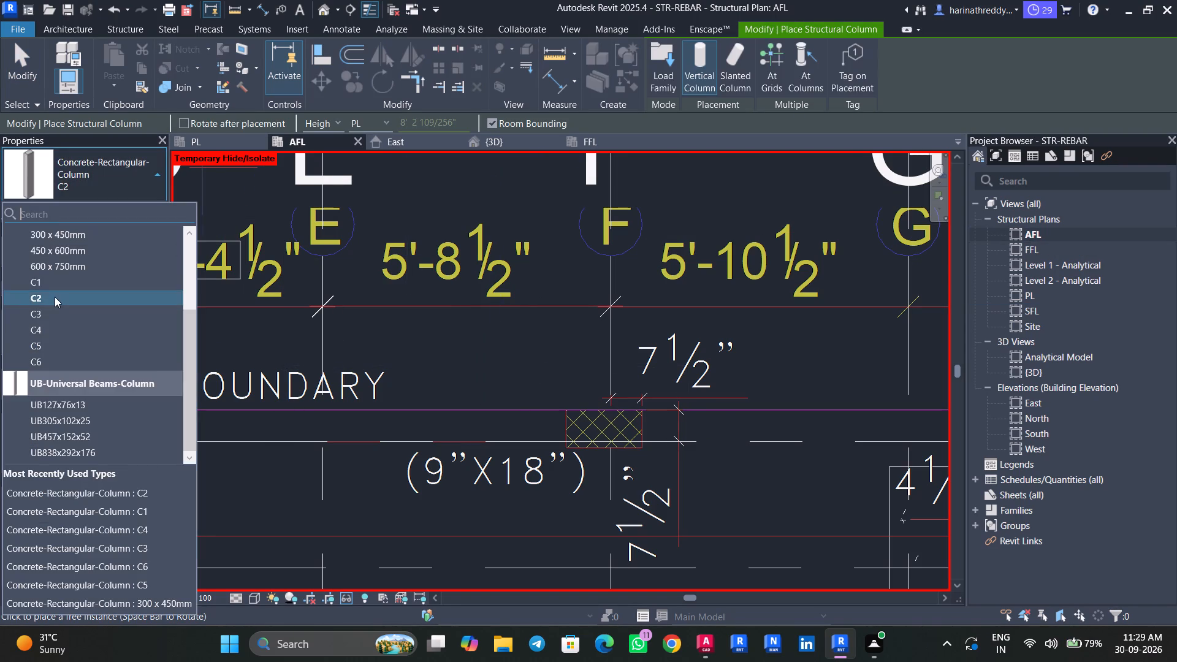
pyautogui.click(55, 299)
pyautogui.scroll(10, 603, 433)
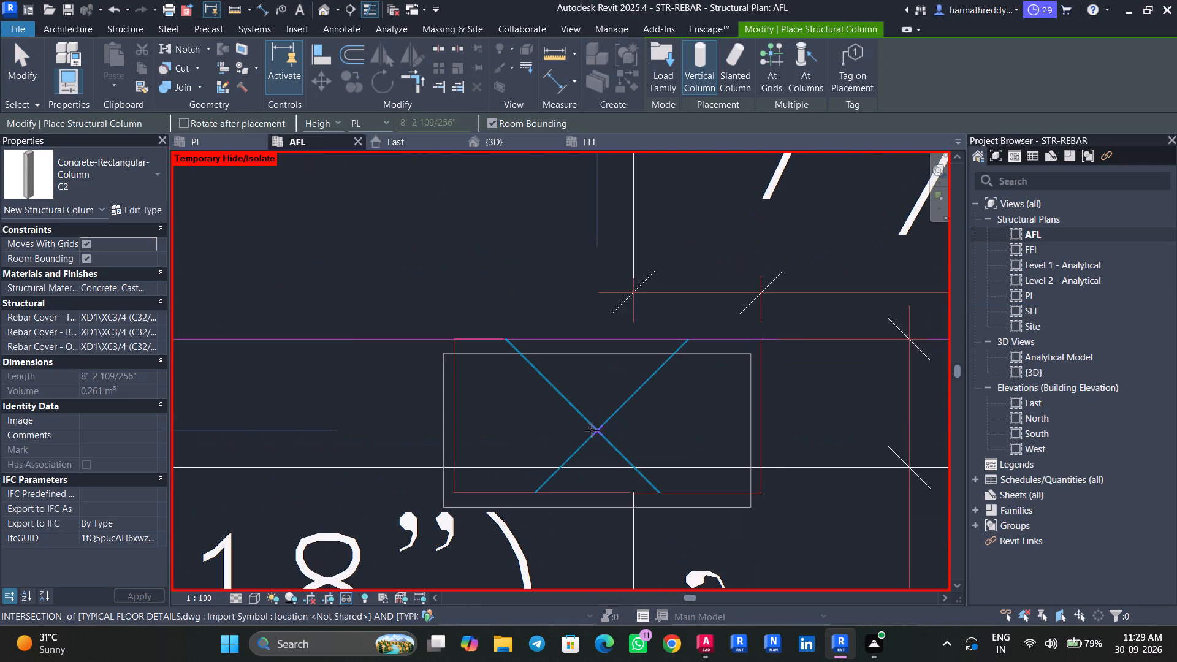
pyautogui.scroll(5, 602, 416)
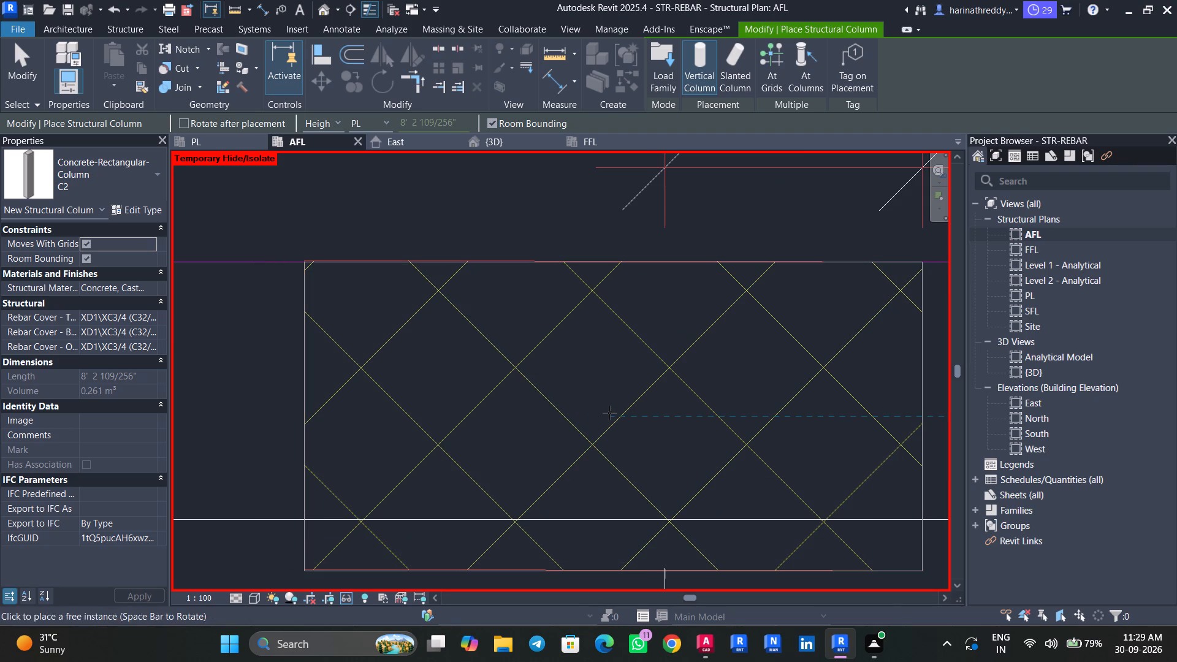
pyautogui.click(609, 413)
pyautogui.press('Escape')
pyautogui.press('Escape')
pyautogui.press('Escape')
# Align the upper edge of the new C2 column with the column outline in the imported floor drawing.
pyautogui.scroll(5, 333, 255)
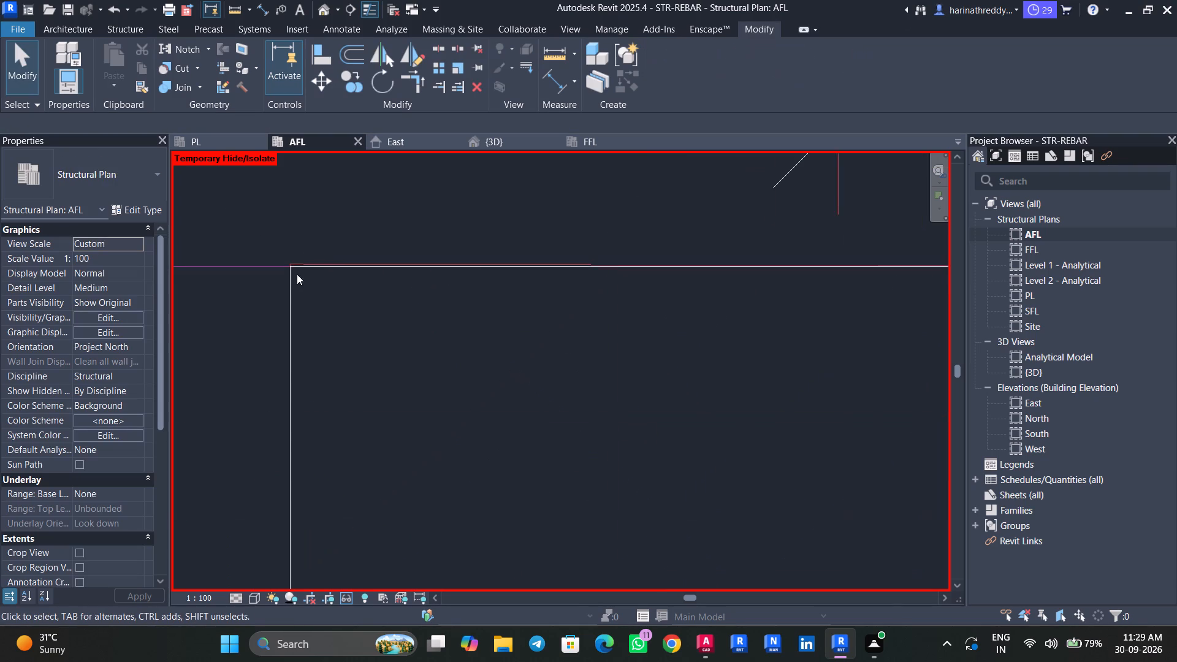
pyautogui.scroll(6, 297, 274)
pyautogui.moveTo(242, 267); pyautogui.dragTo(269, 362, button='middle')
pyautogui.scroll(5, 275, 360)
pyautogui.press('Escape')
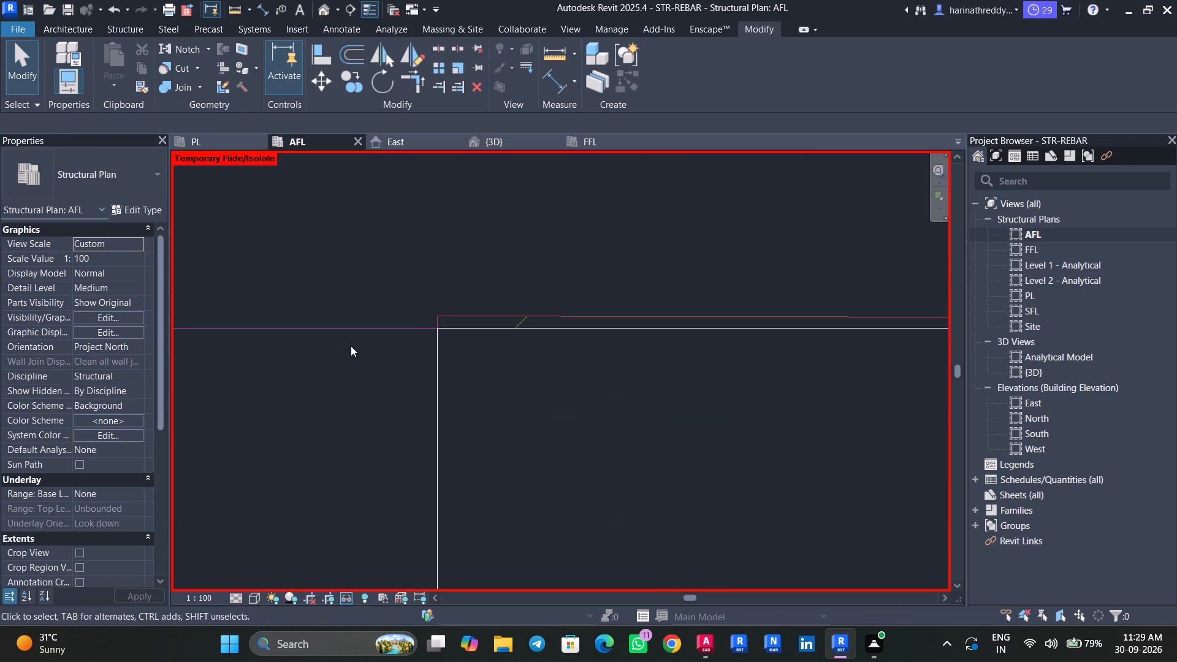
pyautogui.write('AL')
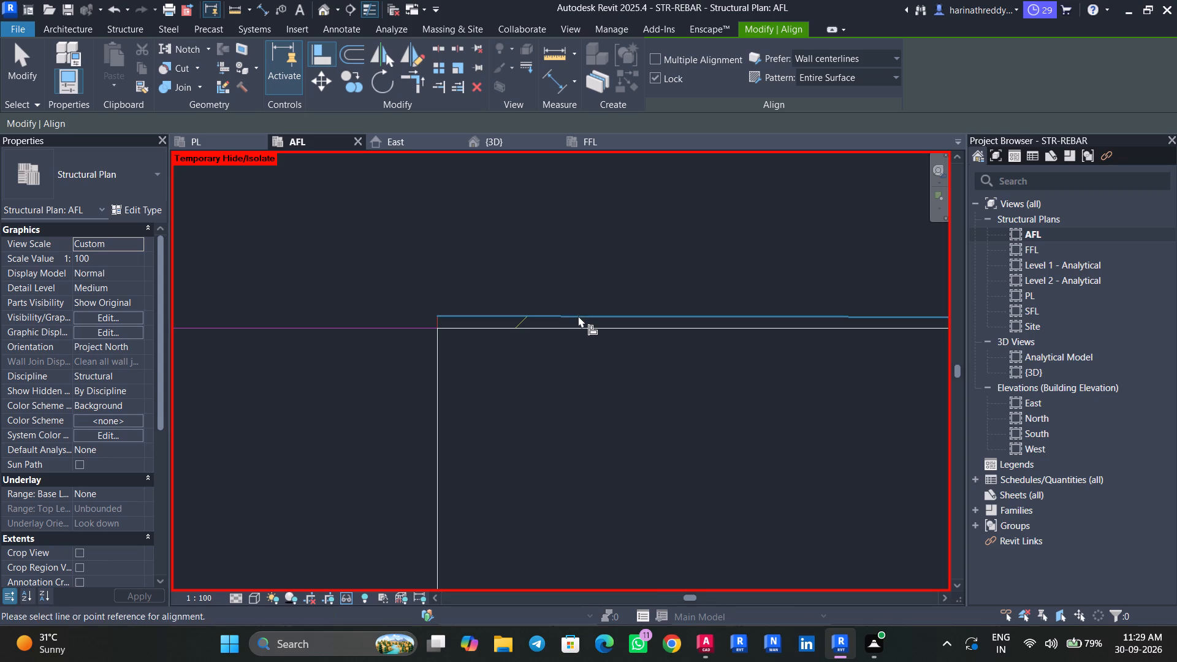
pyautogui.click(578, 316)
pyautogui.click(584, 331)
pyautogui.scroll(-11, 550, 372)
pyautogui.press('Escape')
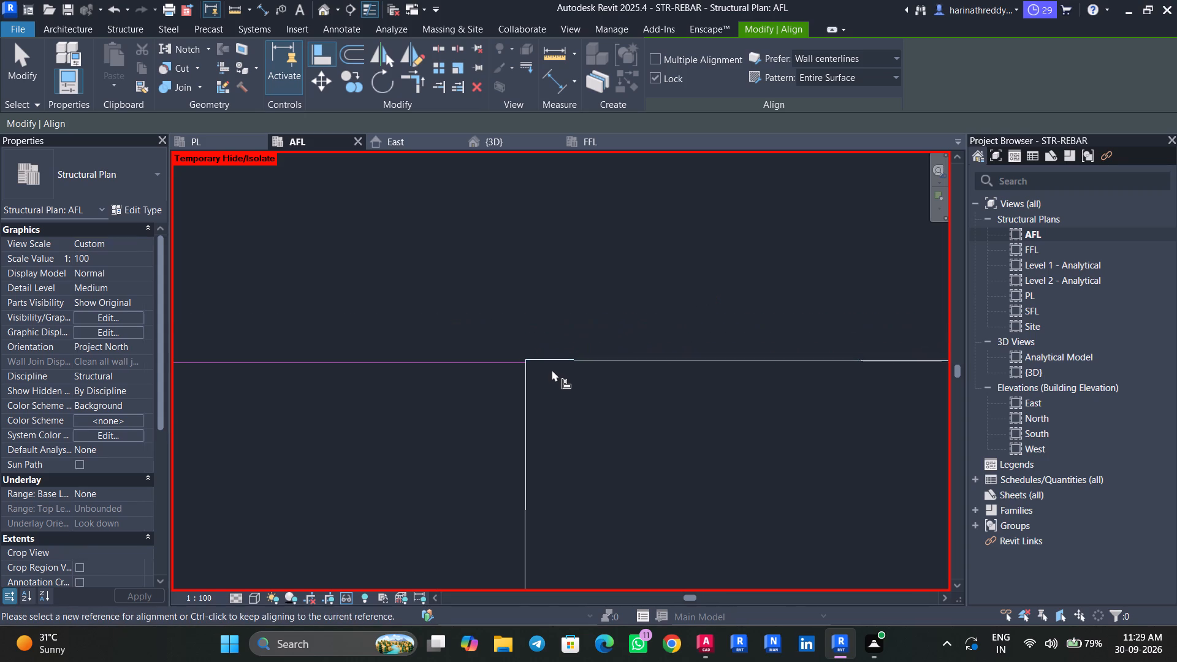
pyautogui.press('Escape')
pyautogui.scroll(-13, 549, 397)
pyautogui.scroll(1, 550, 395)
pyautogui.scroll(-1, 550, 395)
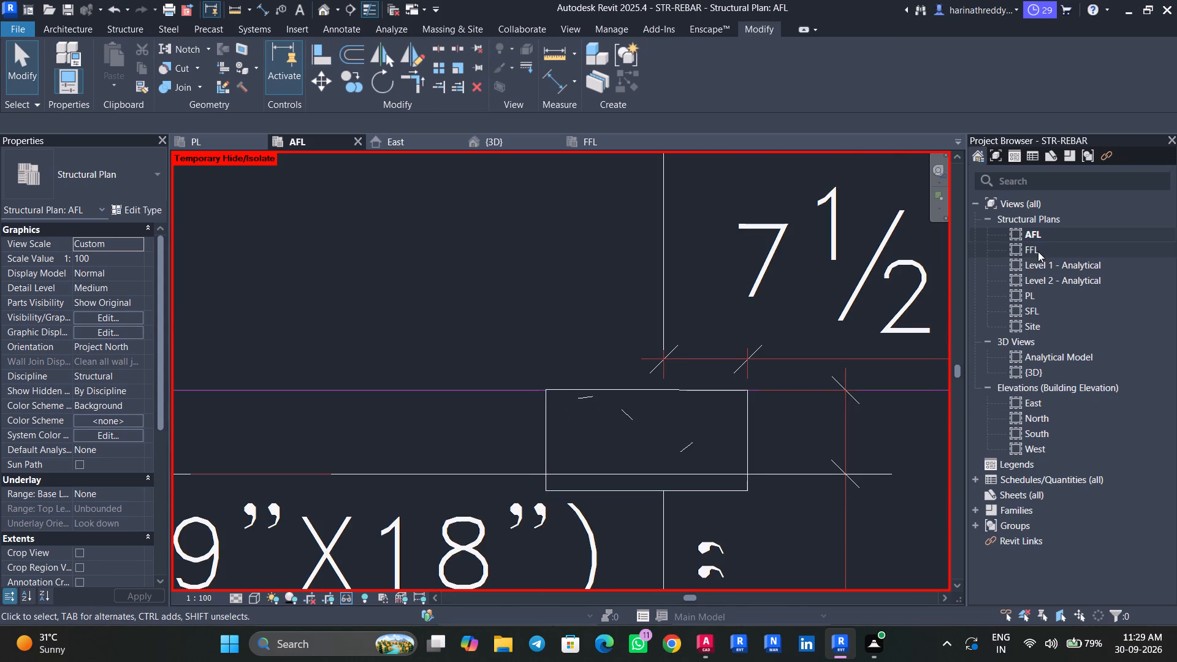
# Check the columns in the PL plan and the 3D view, examining where the upper C1 column meets the one below.
pyautogui.doubleClick(1054, 299)
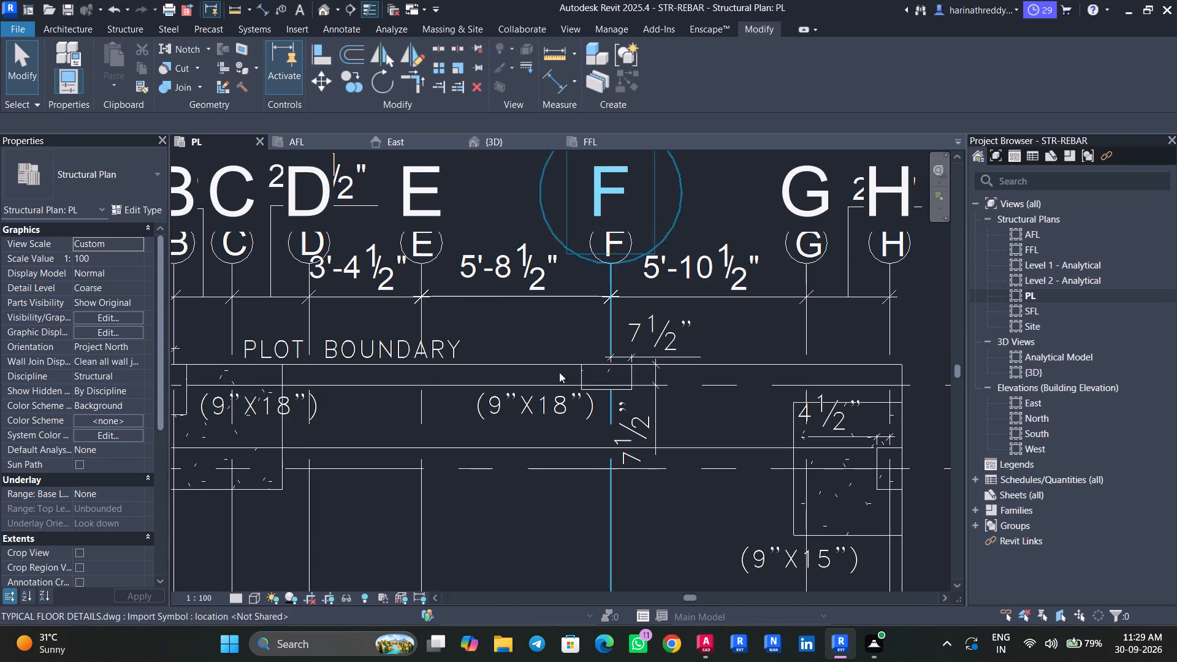
pyautogui.click(588, 372)
pyautogui.press('Escape')
pyautogui.press('Escape')
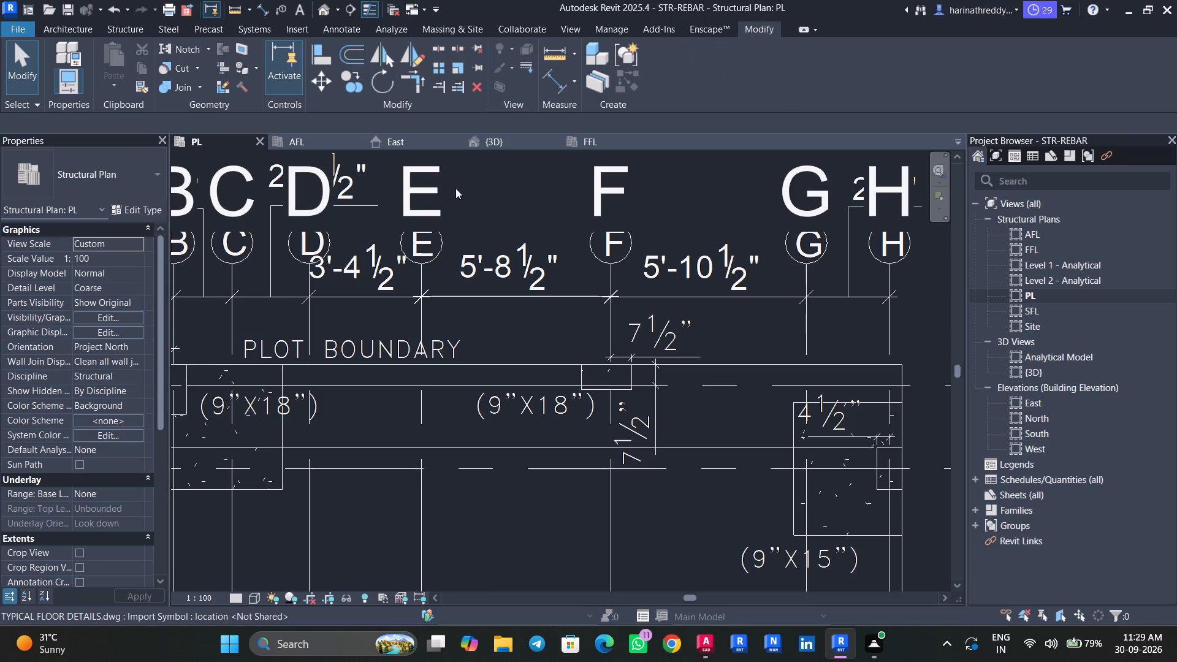
pyautogui.click(518, 145)
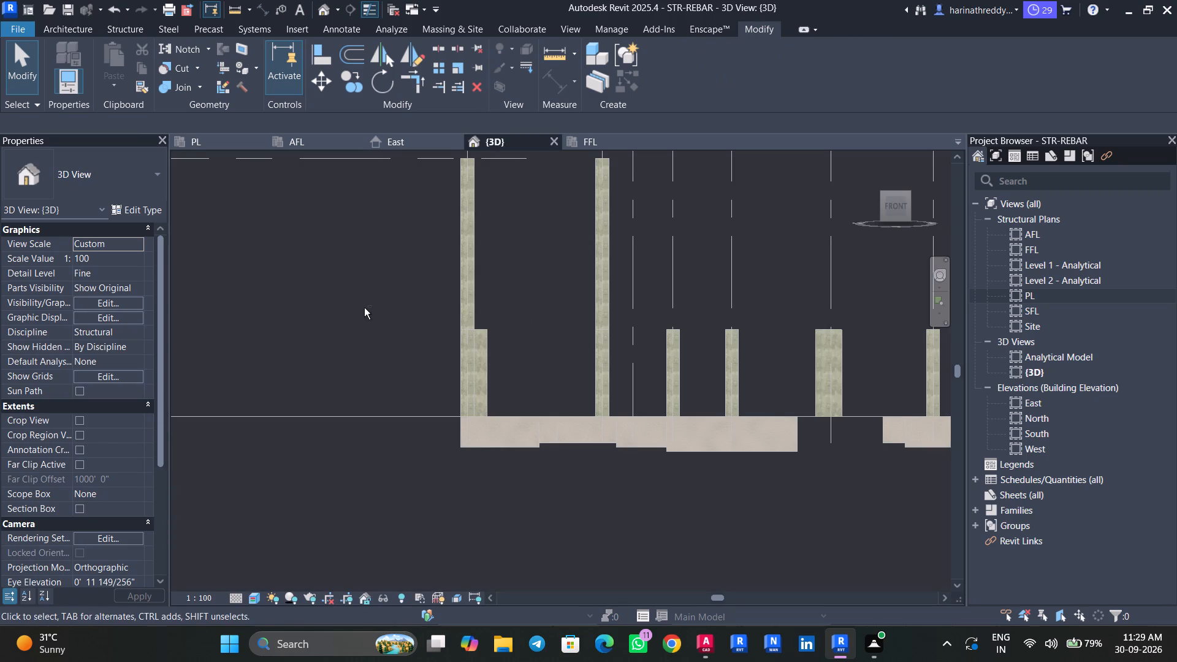
pyautogui.keyDown('shift'); pyautogui.moveTo(365, 304); pyautogui.dragTo(414, 330, button='middle'); pyautogui.keyUp('shift')
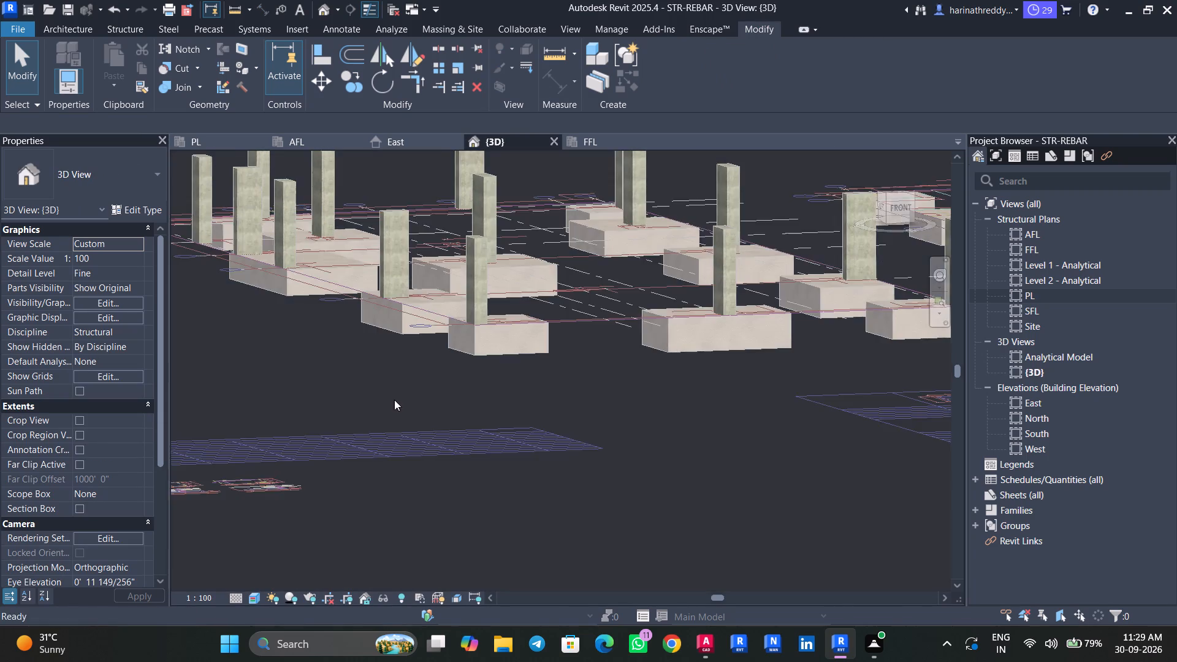
pyautogui.moveTo(395, 400); pyautogui.dragTo(468, 503, button='middle')
pyautogui.scroll(-4, 381, 458)
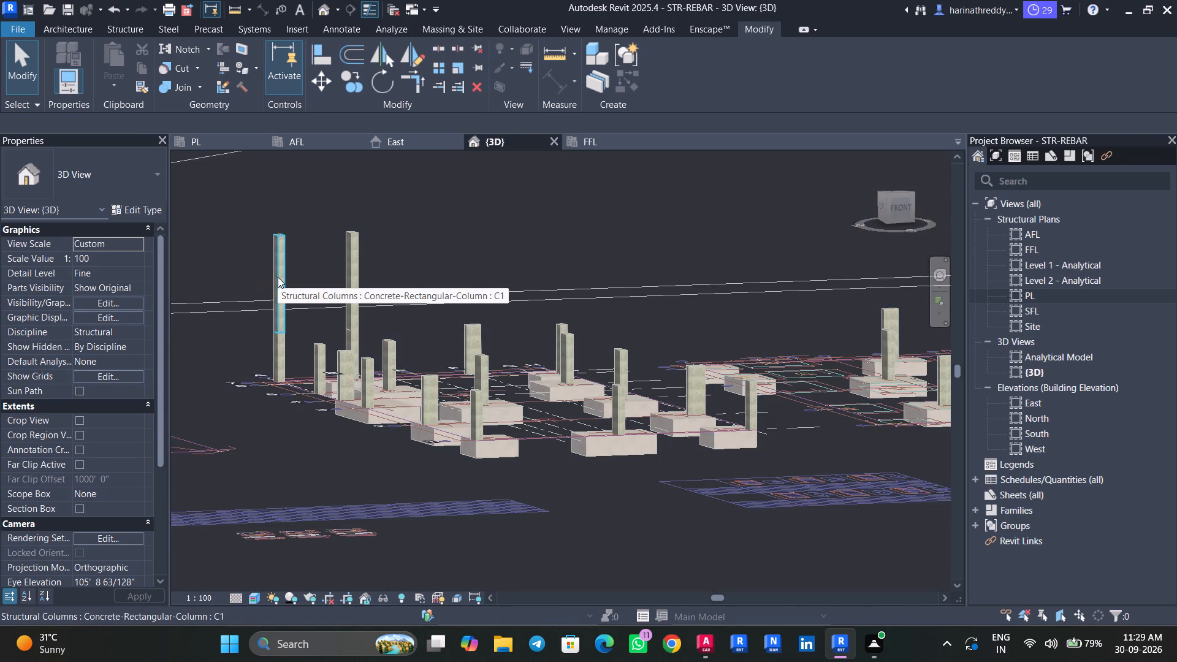
pyautogui.click(278, 277)
pyautogui.scroll(5, 278, 277)
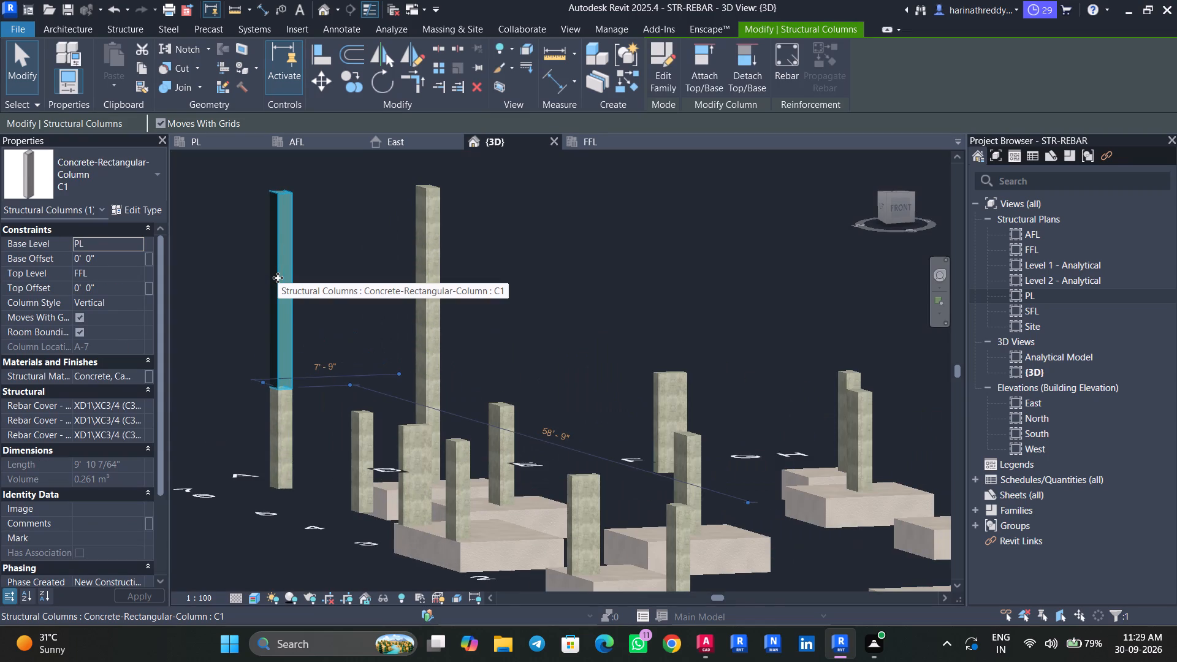
pyautogui.scroll(4, 284, 395)
pyautogui.scroll(-1, 288, 392)
pyautogui.scroll(8, 288, 392)
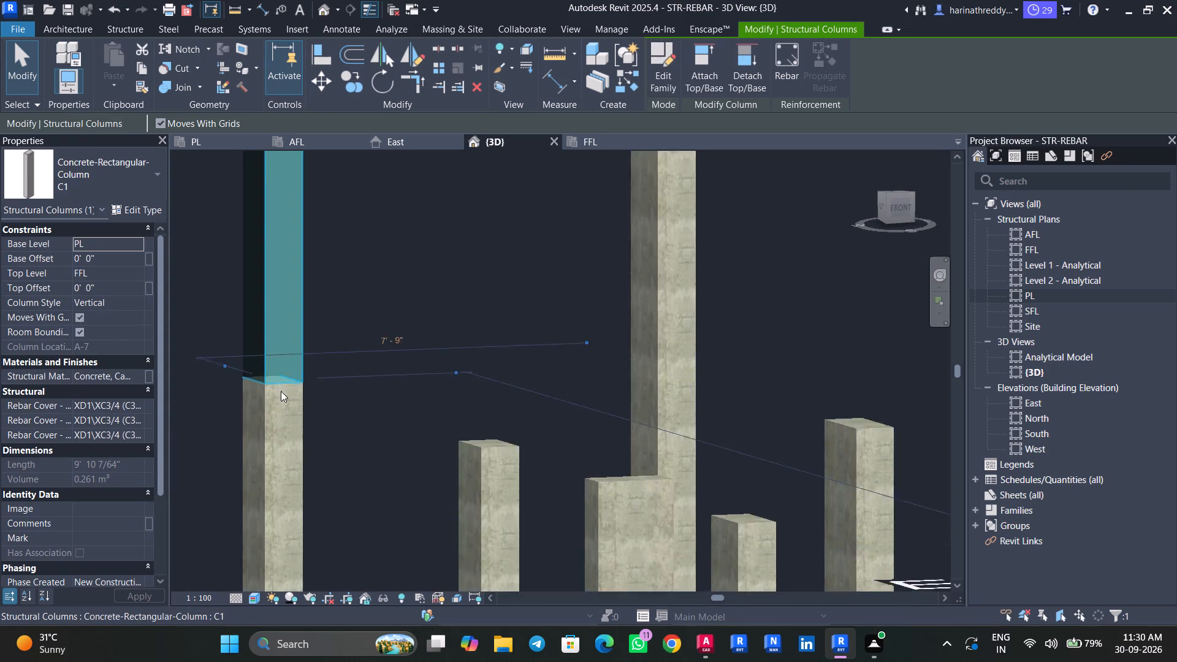
pyautogui.scroll(10, 281, 391)
pyautogui.press('Escape')
pyautogui.press('Escape')
pyautogui.scroll(-13, 254, 384)
pyautogui.scroll(1, 257, 381)
pyautogui.scroll(-2, 259, 381)
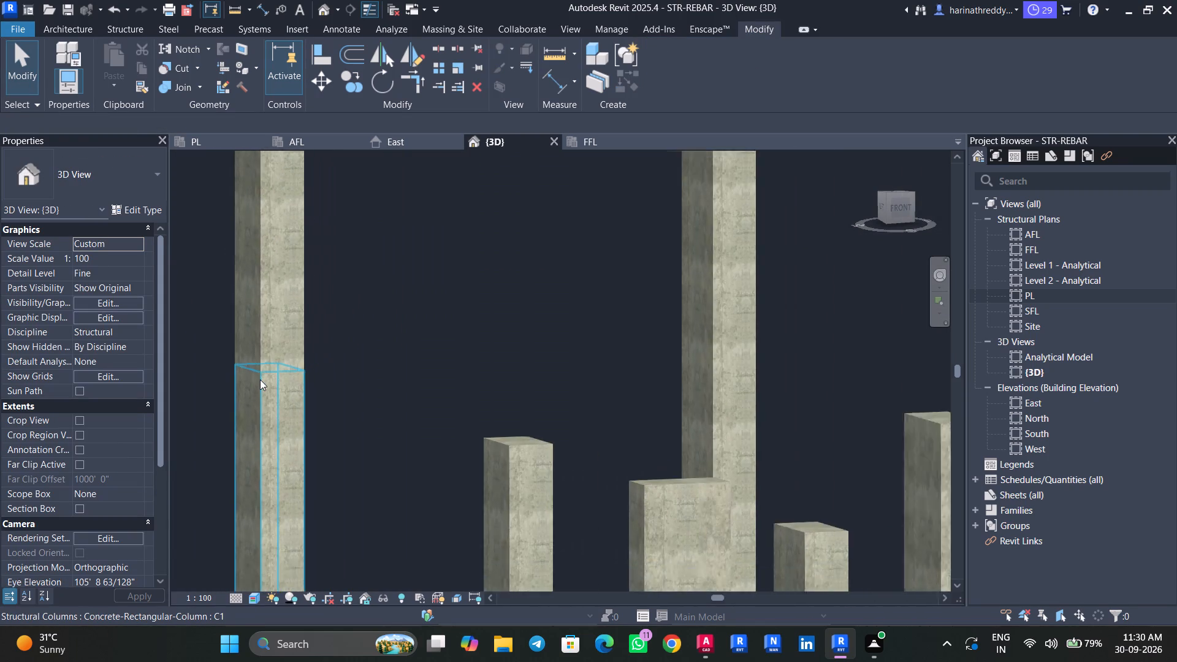
pyautogui.scroll(-4, 260, 379)
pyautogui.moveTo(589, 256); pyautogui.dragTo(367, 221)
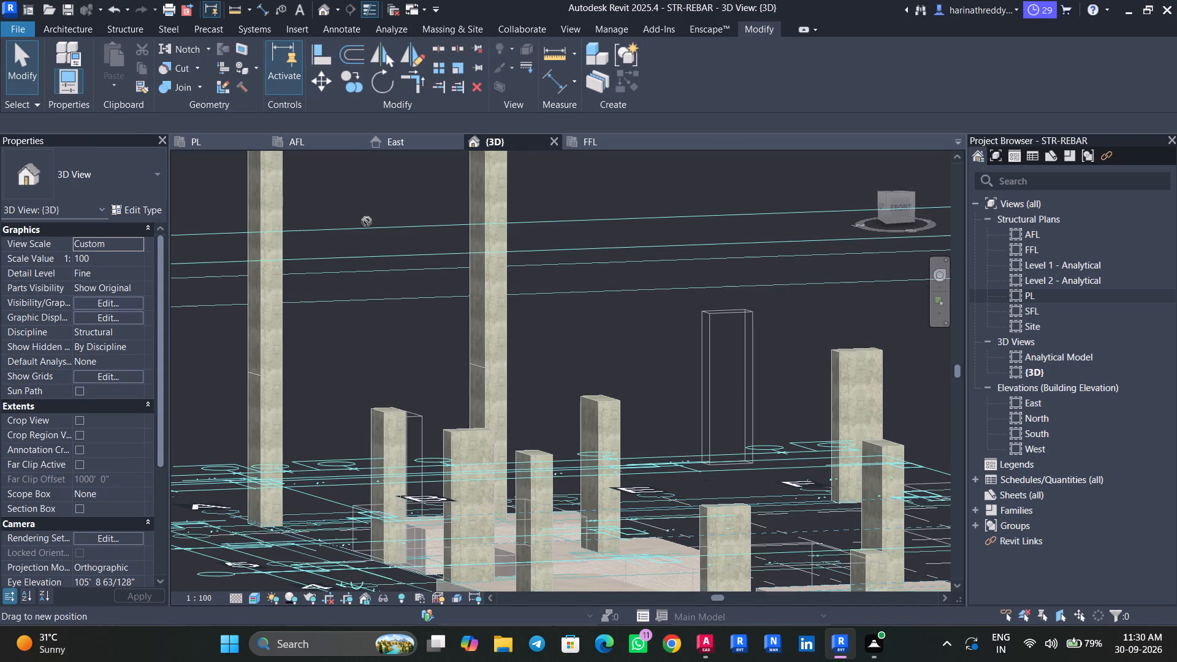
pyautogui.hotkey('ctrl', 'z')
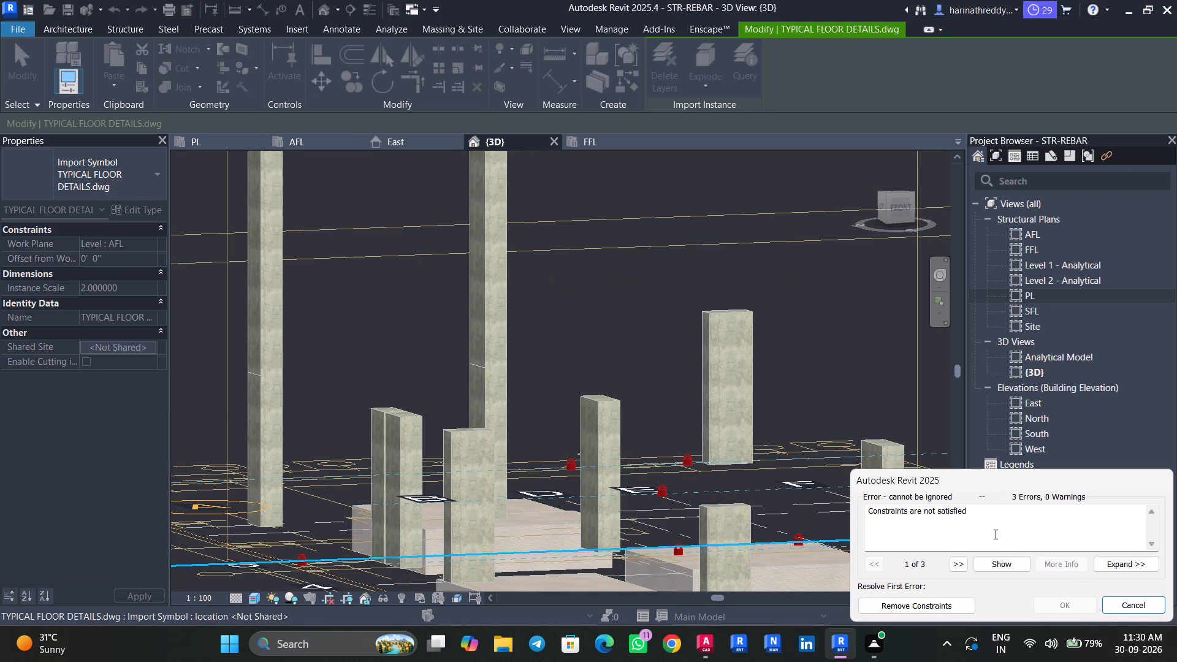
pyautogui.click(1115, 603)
# Delete the two upper columns standing above PL in the 3D view.
pyautogui.moveTo(538, 183); pyautogui.dragTo(411, 183)
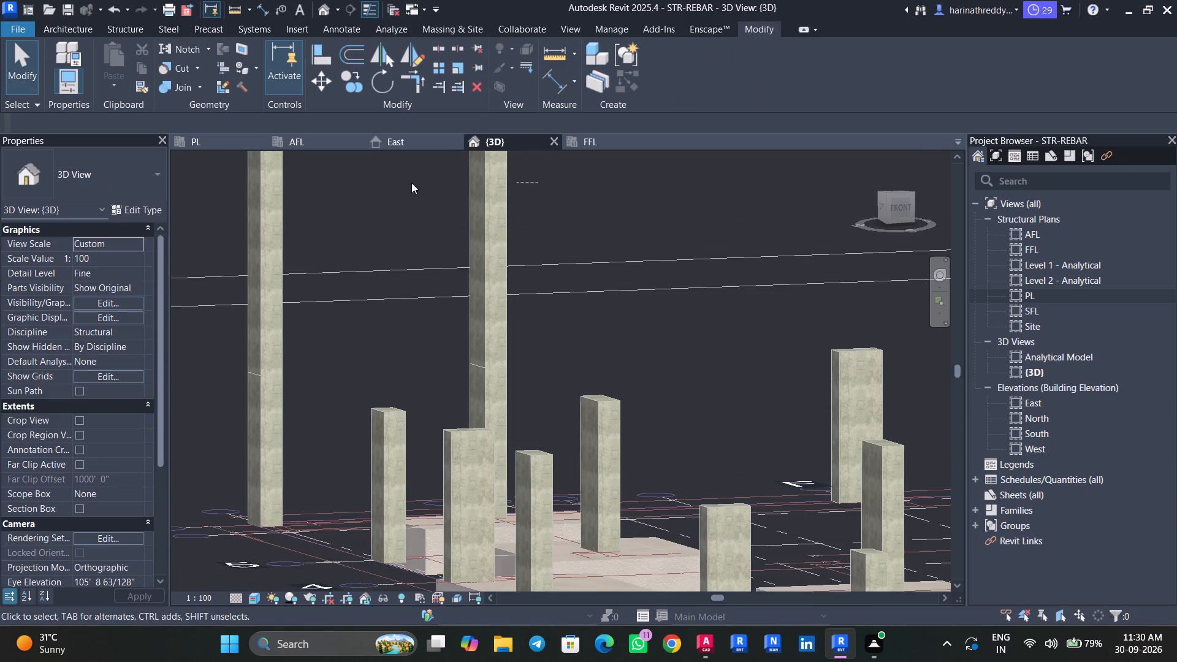
pyautogui.moveTo(411, 183); pyautogui.dragTo(202, 177)
pyautogui.press('Delete')
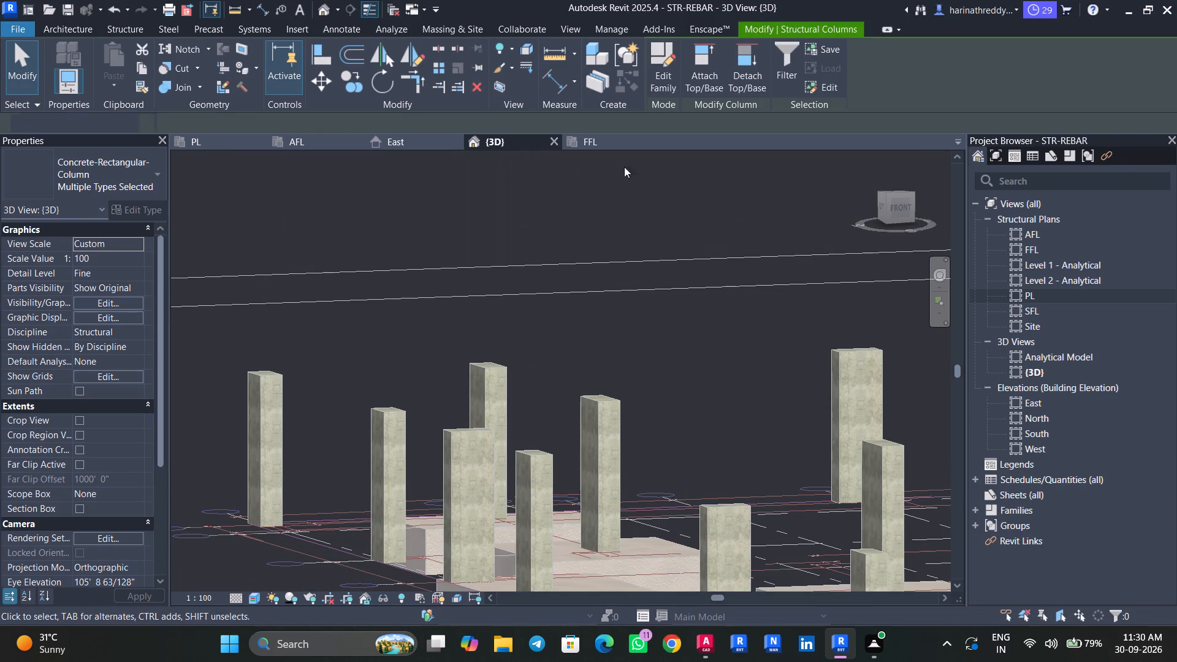
# From the front view, select all the AFL-to-PL structural columns, filter out the grids, and copy the columns to the clipboard.
pyautogui.click(899, 205)
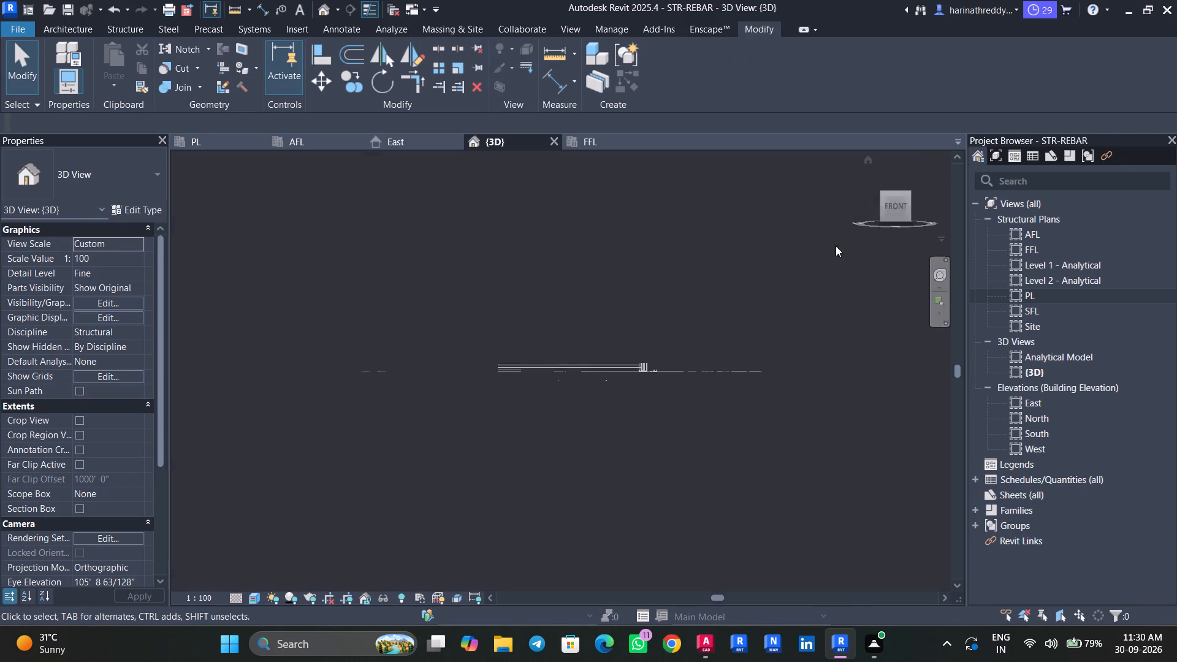
pyautogui.scroll(20, 639, 373)
pyautogui.moveTo(734, 360); pyautogui.dragTo(661, 307, button='middle')
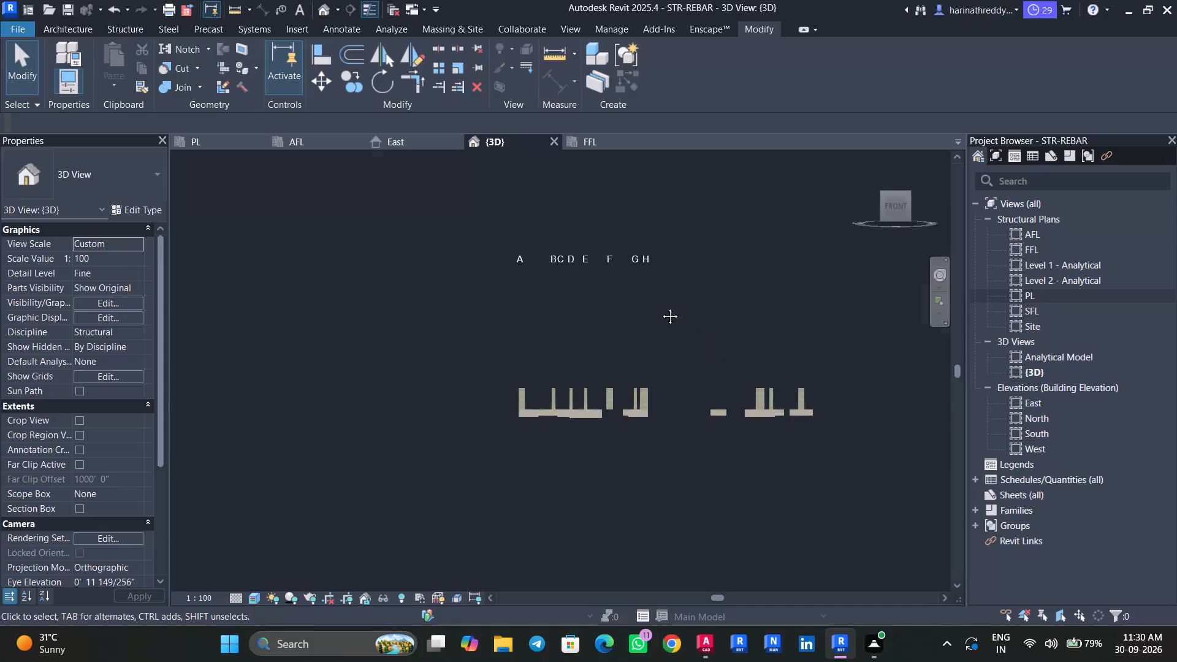
pyautogui.moveTo(661, 307); pyautogui.dragTo(659, 305, button='middle')
pyautogui.moveTo(765, 332); pyautogui.dragTo(482, 333)
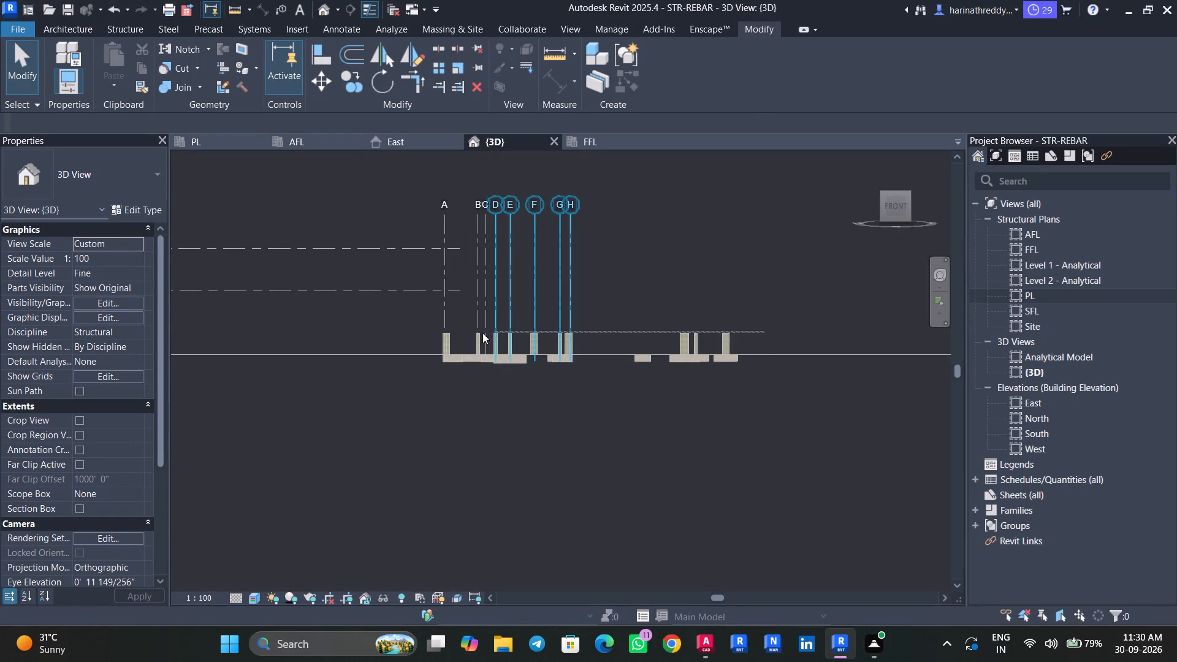
pyautogui.moveTo(482, 333); pyautogui.dragTo(432, 343)
pyautogui.click(676, 69)
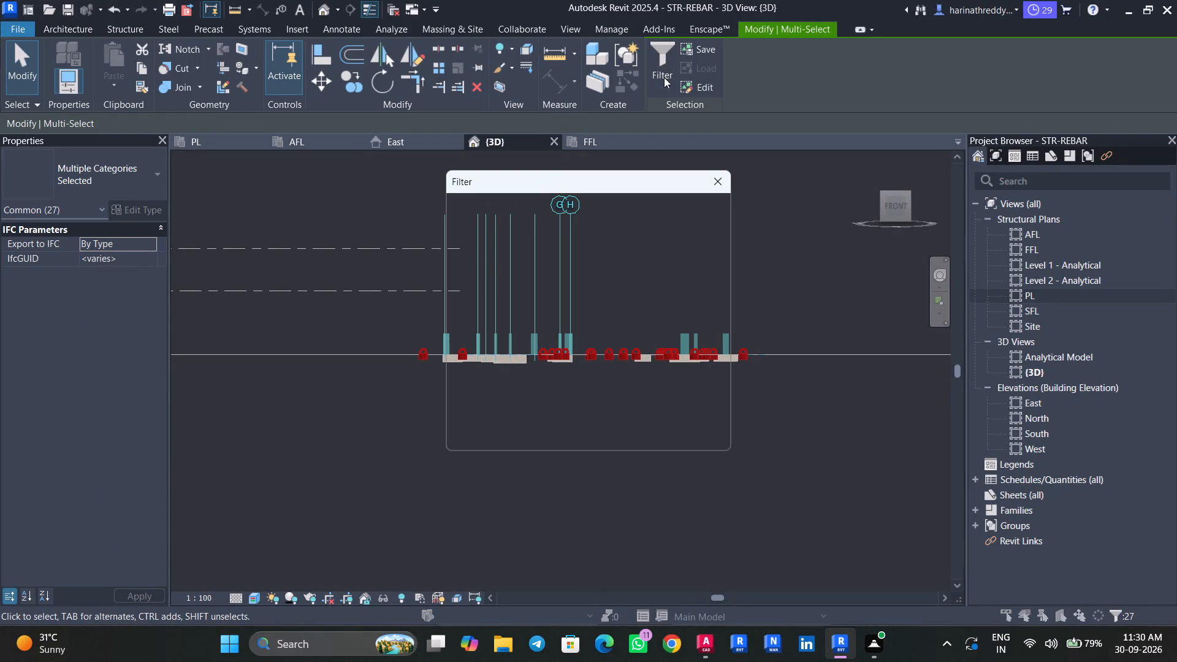
pyautogui.click(459, 223)
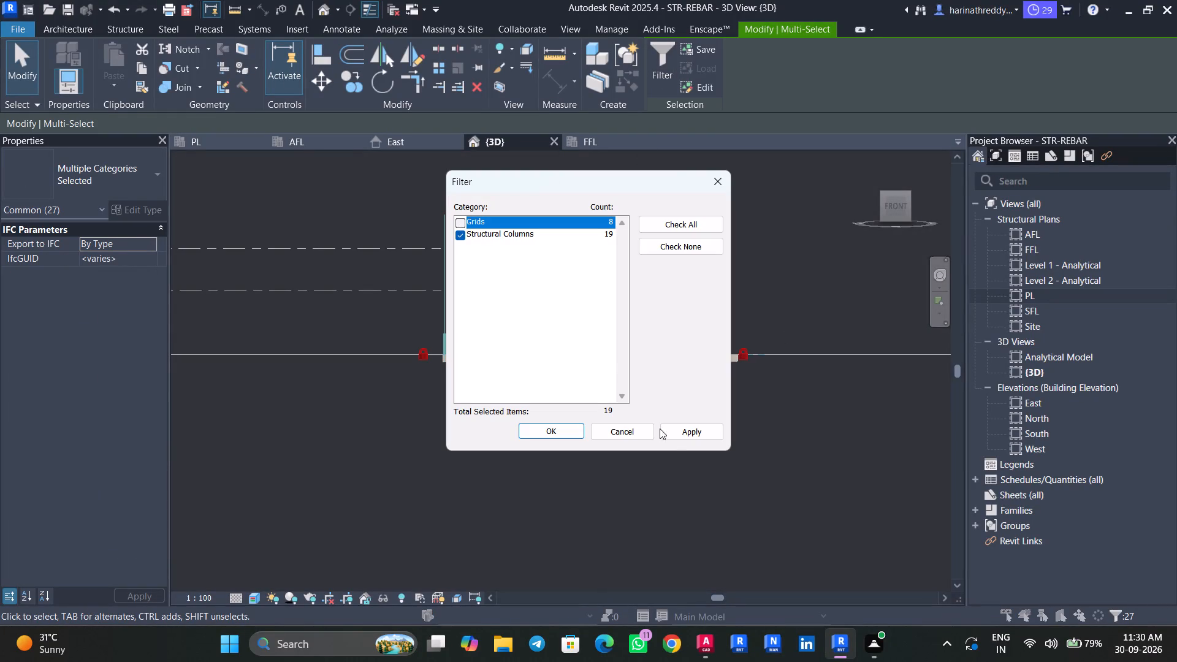
pyautogui.click(677, 435)
pyautogui.click(560, 427)
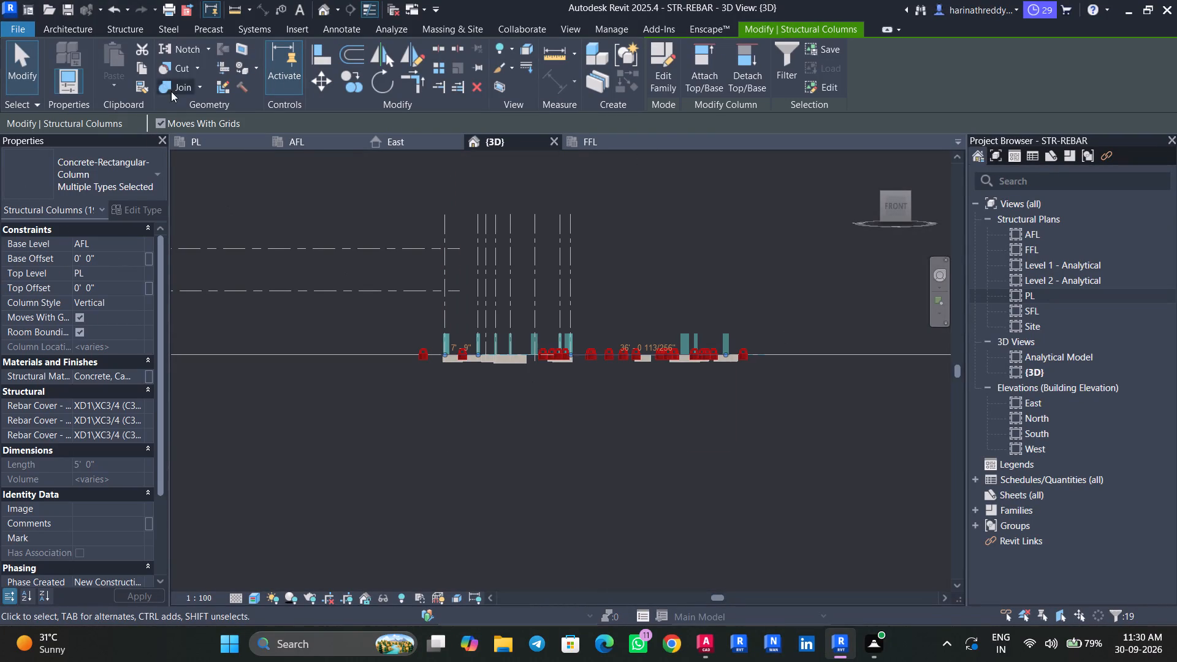
pyautogui.click(143, 68)
# Paste the copied structural columns aligned to the PL level.
pyautogui.click(109, 88)
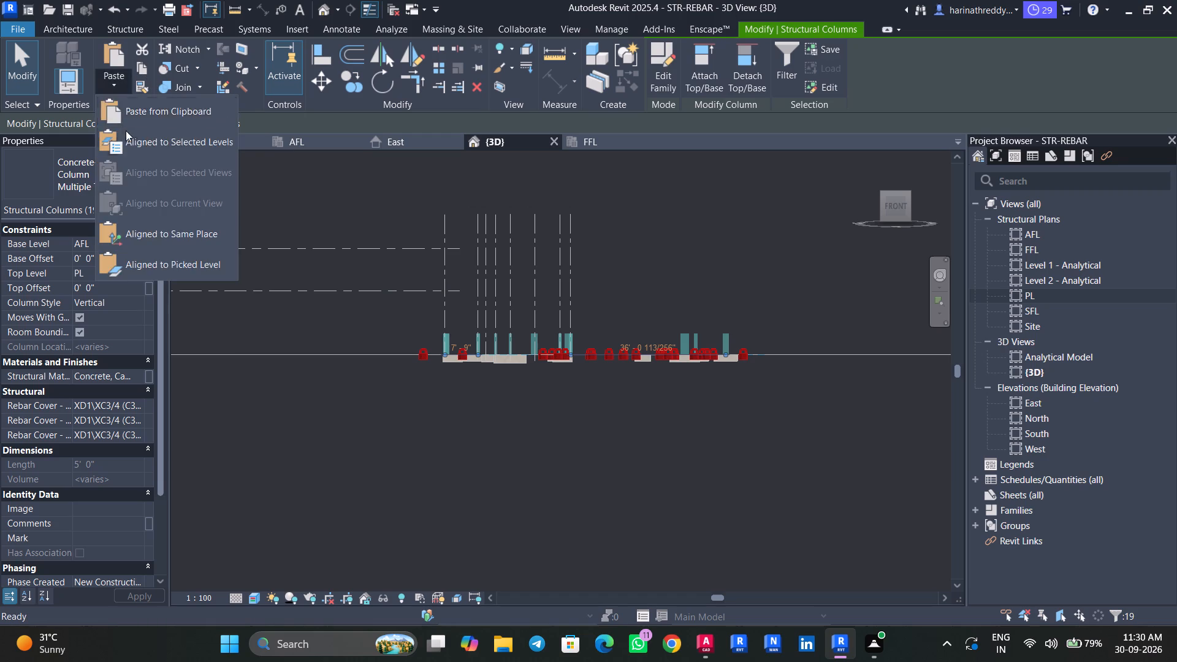
pyautogui.click(126, 132)
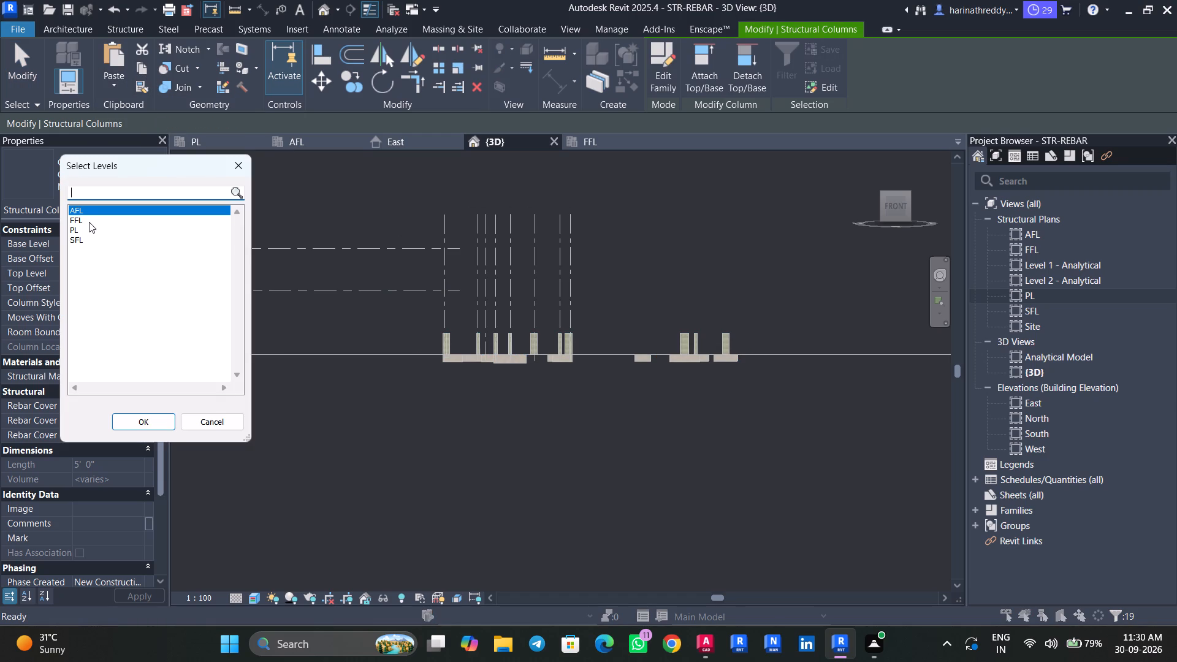
pyautogui.click(89, 222)
pyautogui.keyDown('ctrl'); pyautogui.click(88, 239); pyautogui.keyUp('ctrl')
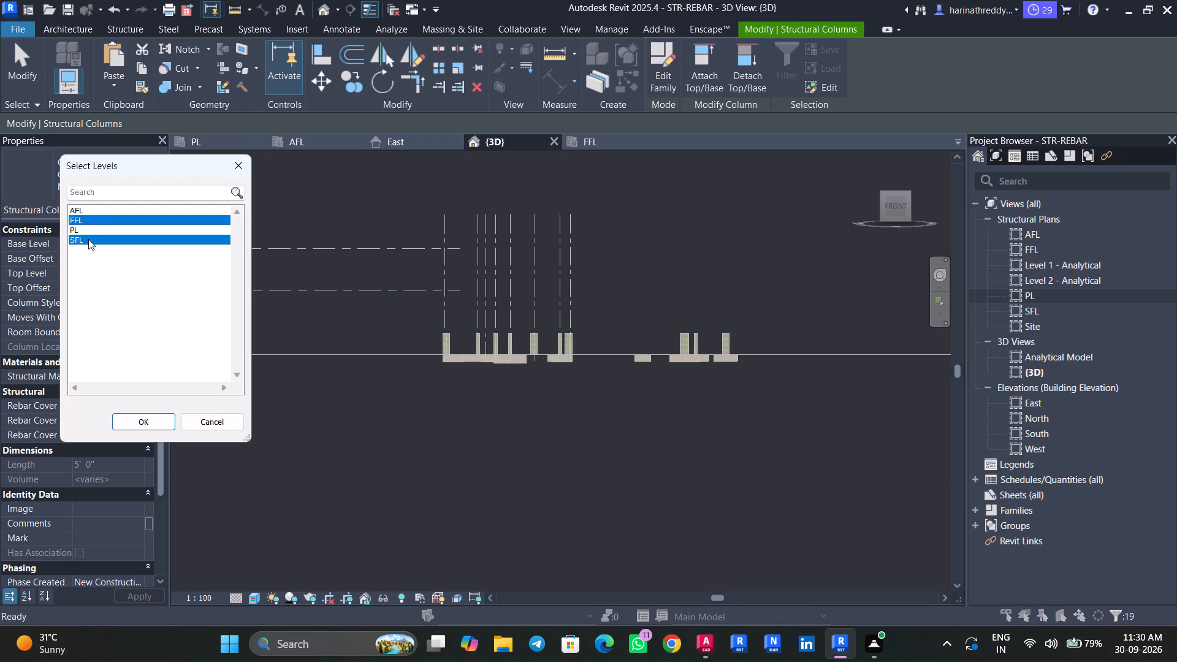
pyautogui.click(85, 226)
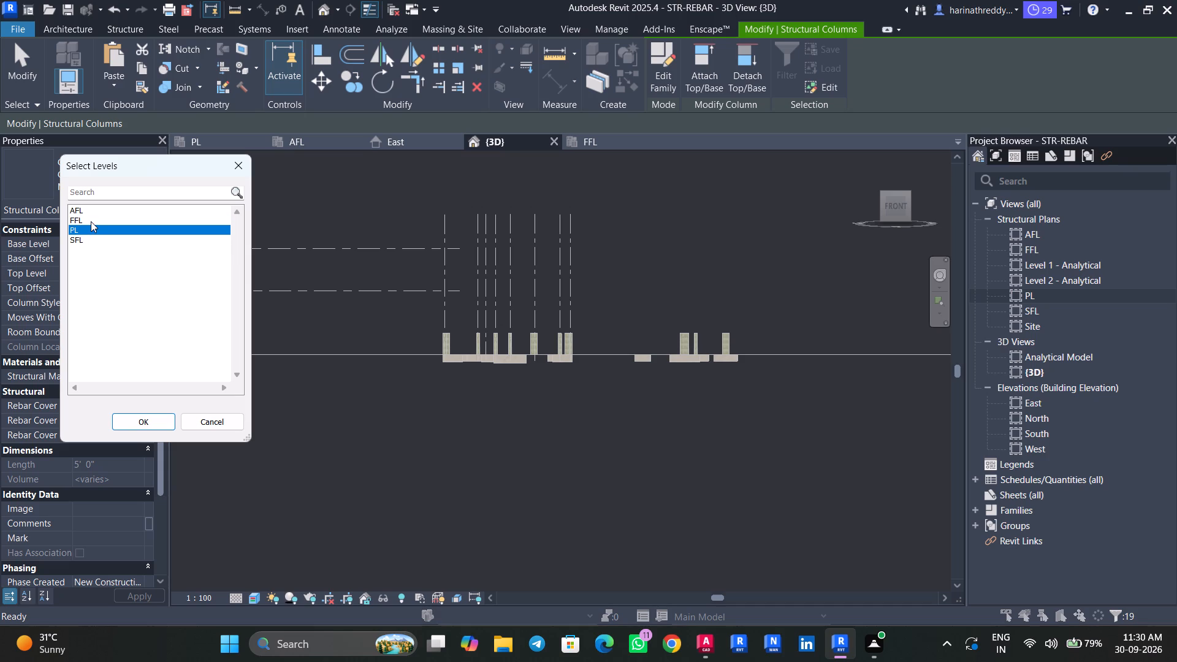
pyautogui.keyDown('ctrl'); pyautogui.click(91, 221); pyautogui.keyUp('ctrl')
pyautogui.keyDown('ctrl'); pyautogui.click(91, 237); pyautogui.keyUp('ctrl')
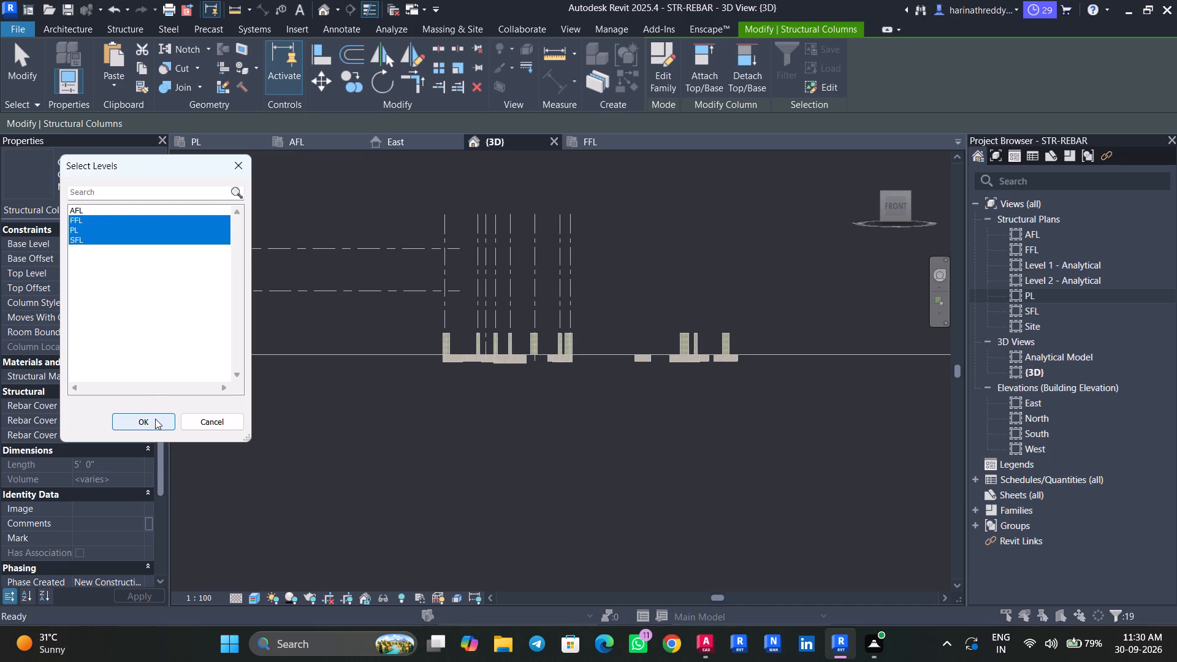
pyautogui.click(100, 219)
pyautogui.click(88, 240)
pyautogui.click(89, 230)
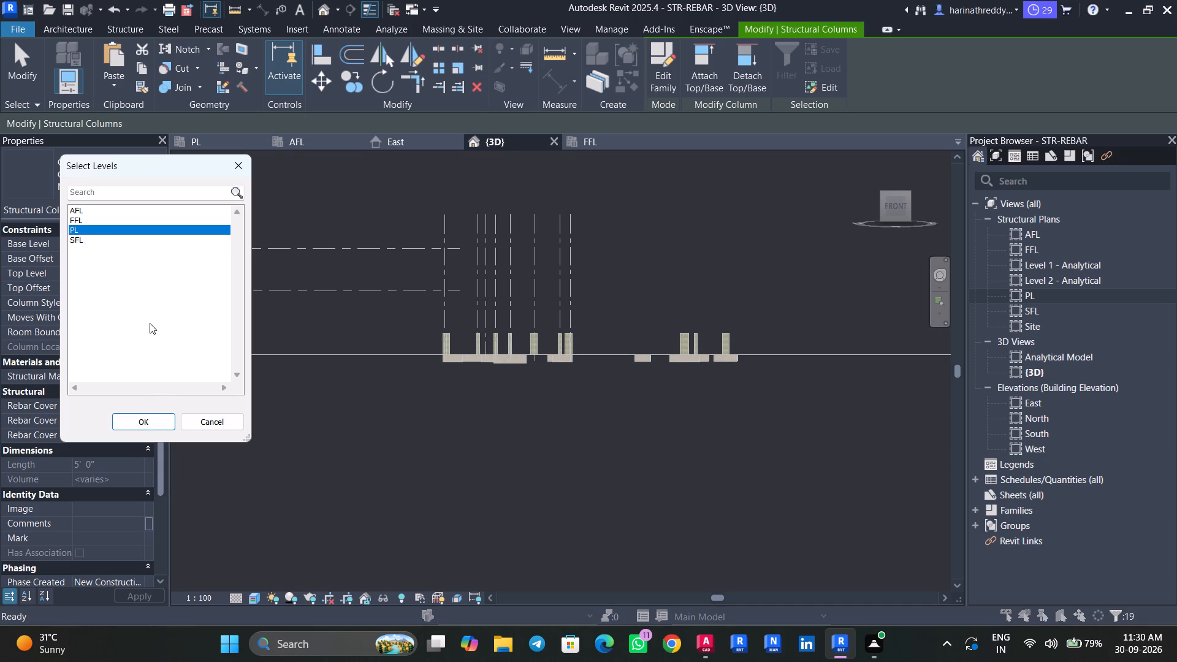
pyautogui.click(161, 420)
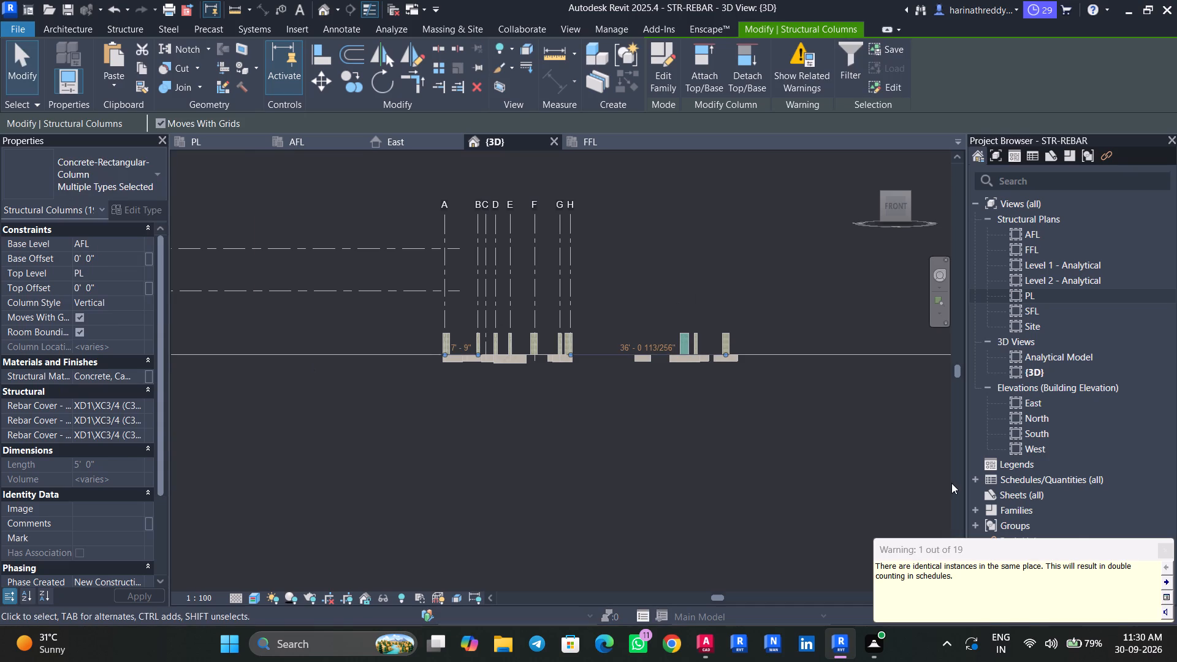
pyautogui.click(1164, 549)
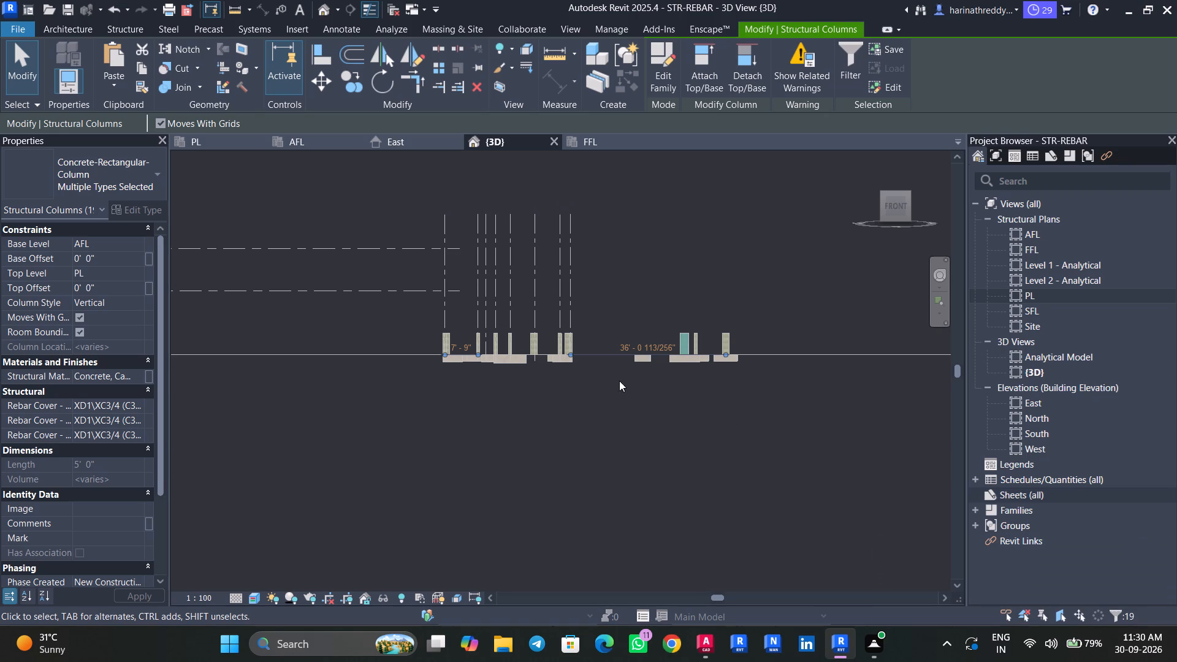
pyautogui.keyDown('shift'); pyautogui.moveTo(619, 382); pyautogui.dragTo(598, 484, button='middle'); pyautogui.keyUp('shift')
pyautogui.scroll(1, 600, 484)
pyautogui.scroll(3, 598, 416)
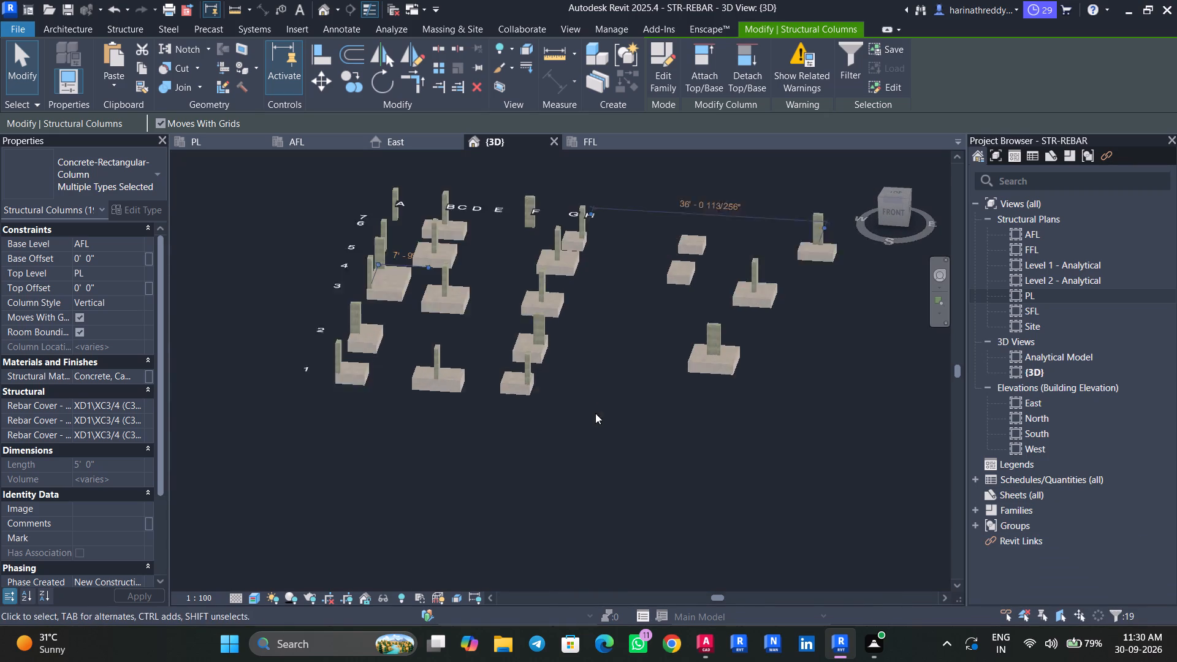
# Deselect the pasted columns and undo both the paste at PL and the earlier deletion of the two upper columns.
pyautogui.moveTo(595, 414); pyautogui.dragTo(588, 481, button='middle')
pyautogui.press('Escape')
pyautogui.press('Escape')
pyautogui.press('Escape')
pyautogui.press('Escape')
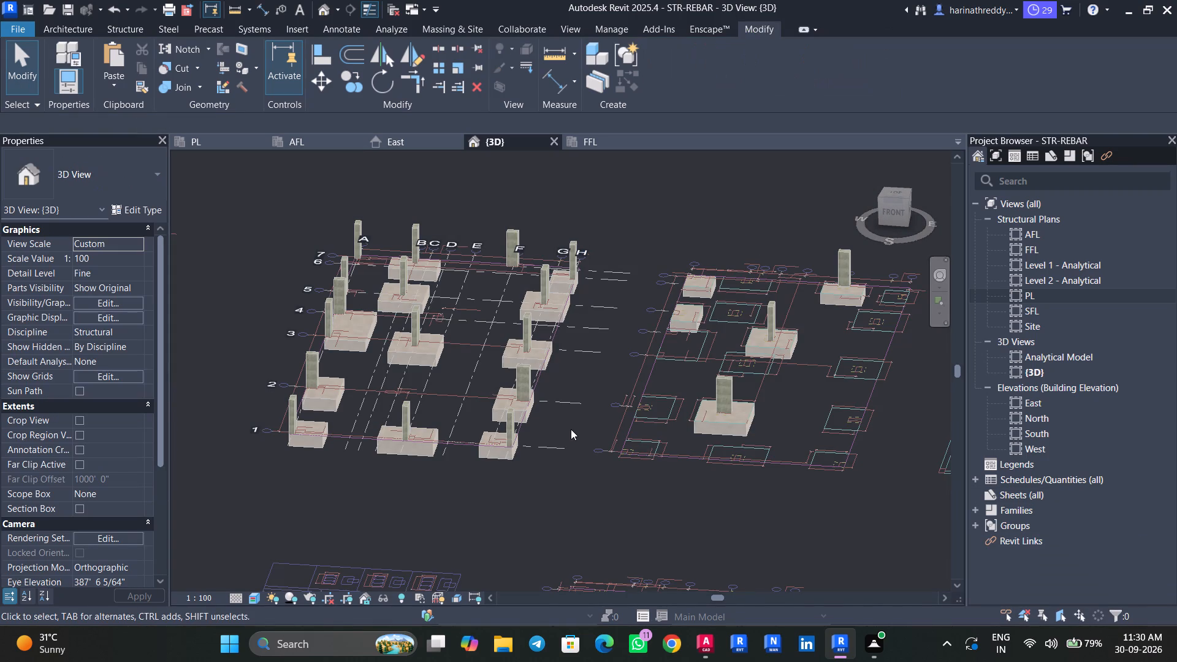
pyautogui.hotkey('ctrl', 'z')
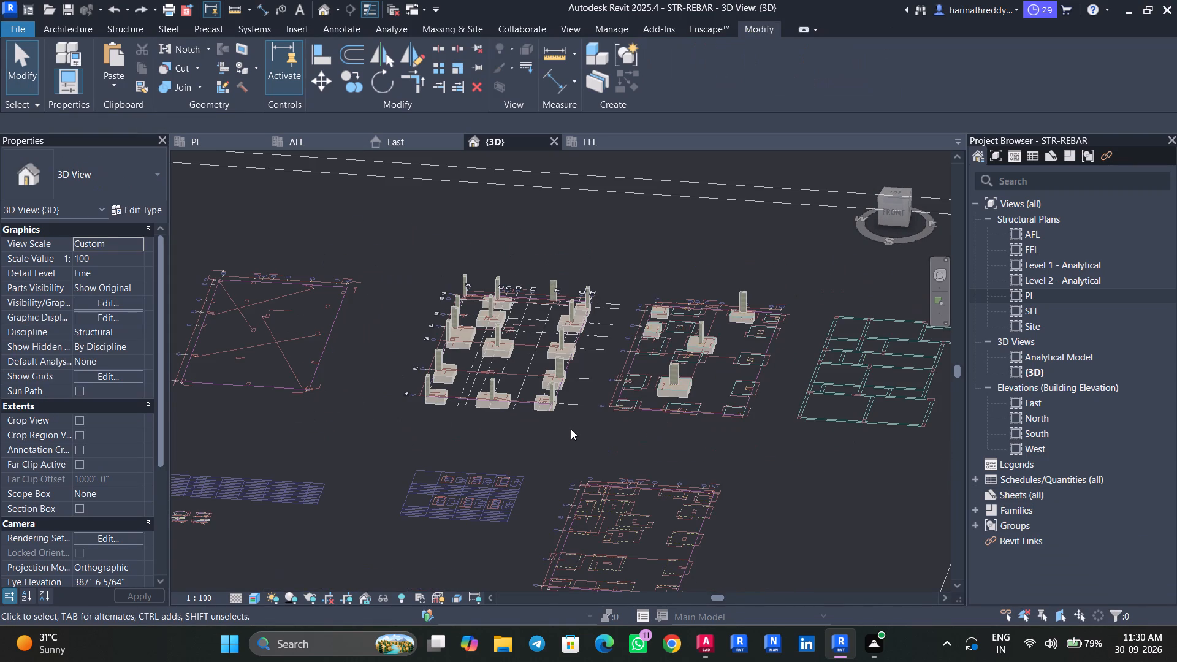
pyautogui.hotkey('ctrl', 'z')
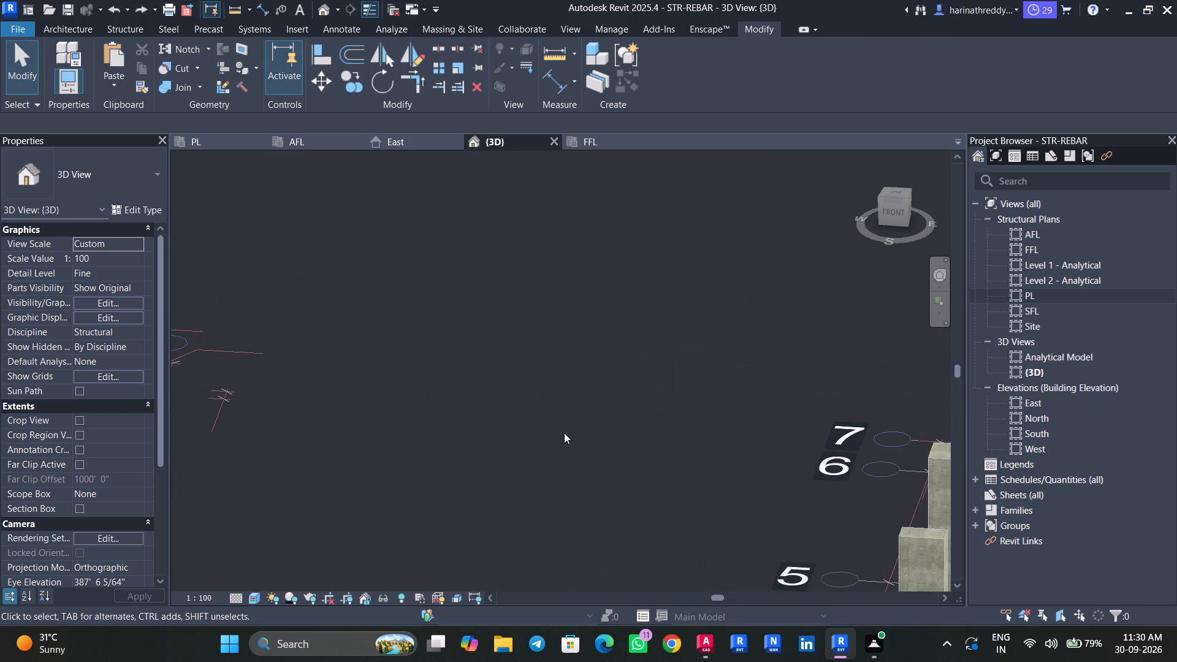
# Examine the columns and footings in the 3D view and compare them with the imported drawing in the PL plan.
pyautogui.scroll(-8, 564, 433)
pyautogui.scroll(1, 565, 433)
pyautogui.scroll(-6, 565, 433)
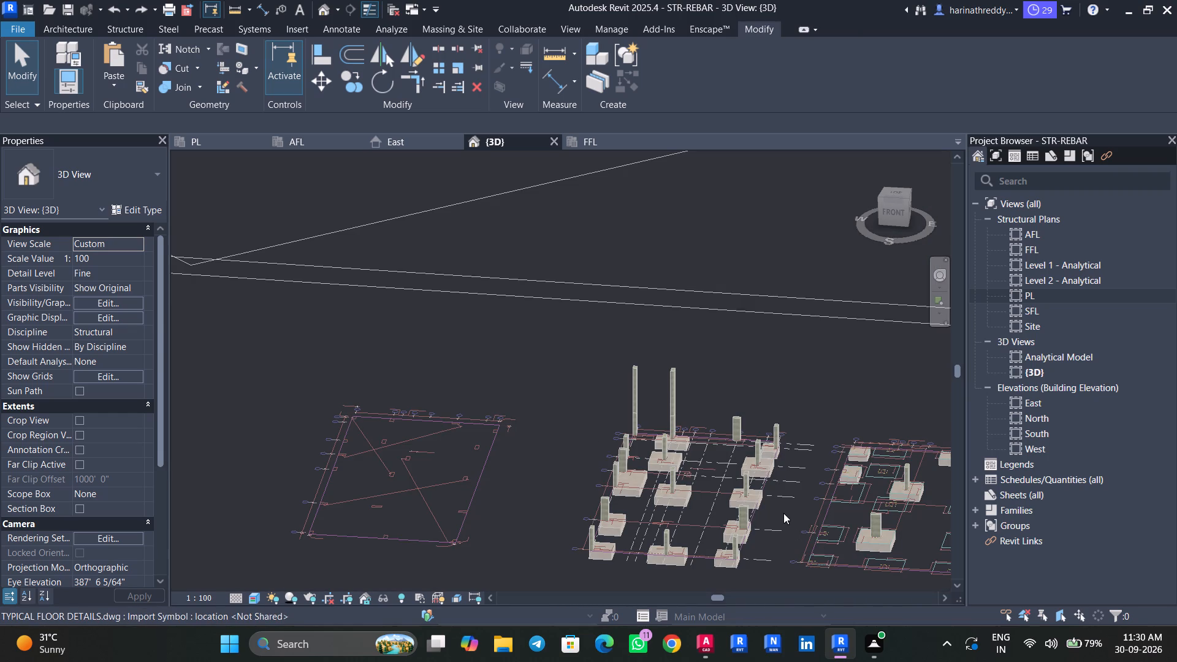
pyautogui.keyDown('shift'); pyautogui.moveTo(783, 498); pyautogui.dragTo(774, 596, button='middle'); pyautogui.keyUp('shift')
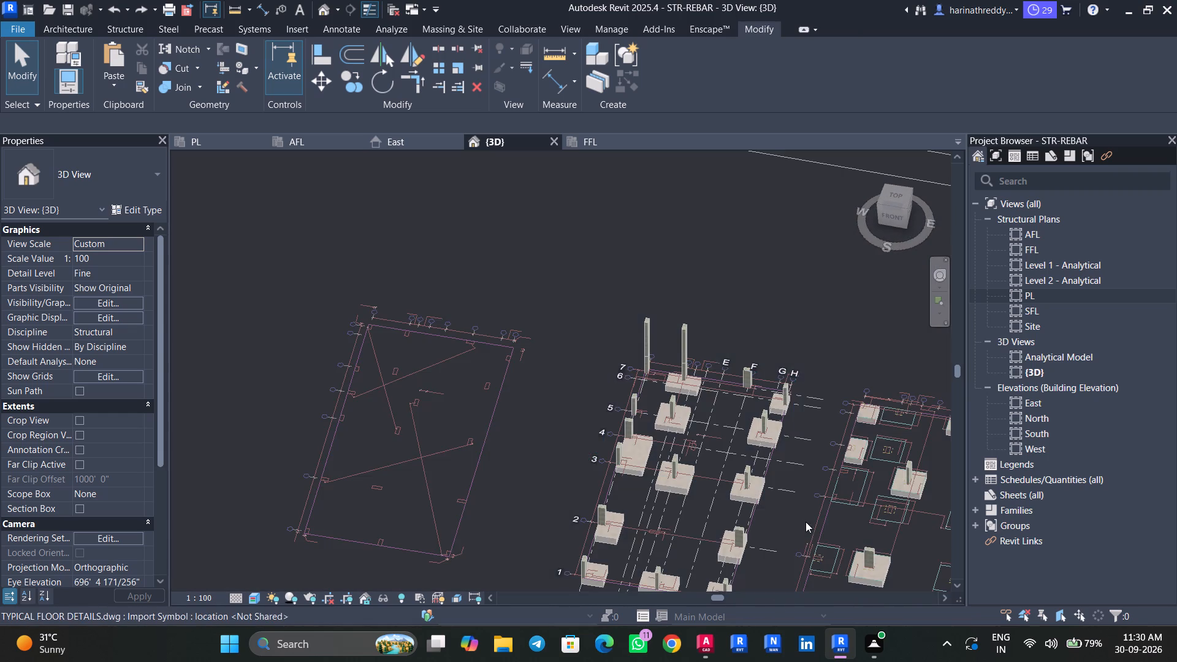
pyautogui.keyDown('shift'); pyautogui.moveTo(794, 526); pyautogui.dragTo(792, 583, button='middle'); pyautogui.keyUp('shift')
pyautogui.scroll(-2, 794, 549)
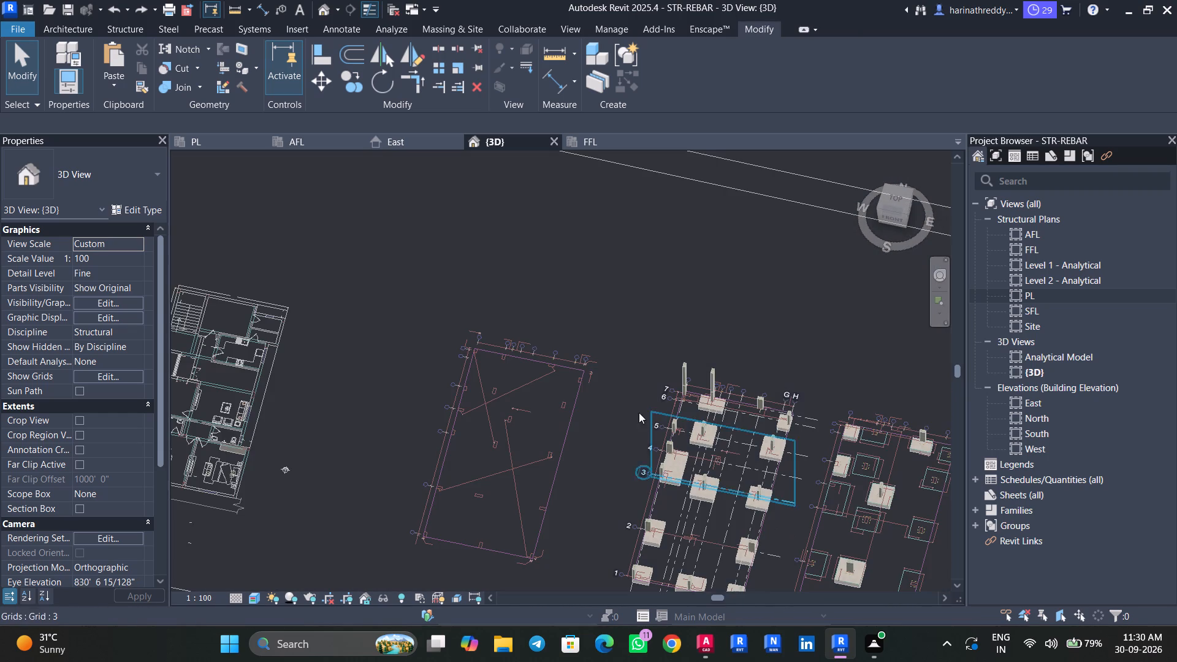
pyautogui.click(205, 143)
pyautogui.scroll(-2, 538, 425)
pyautogui.scroll(1, 538, 425)
pyautogui.scroll(-6, 538, 425)
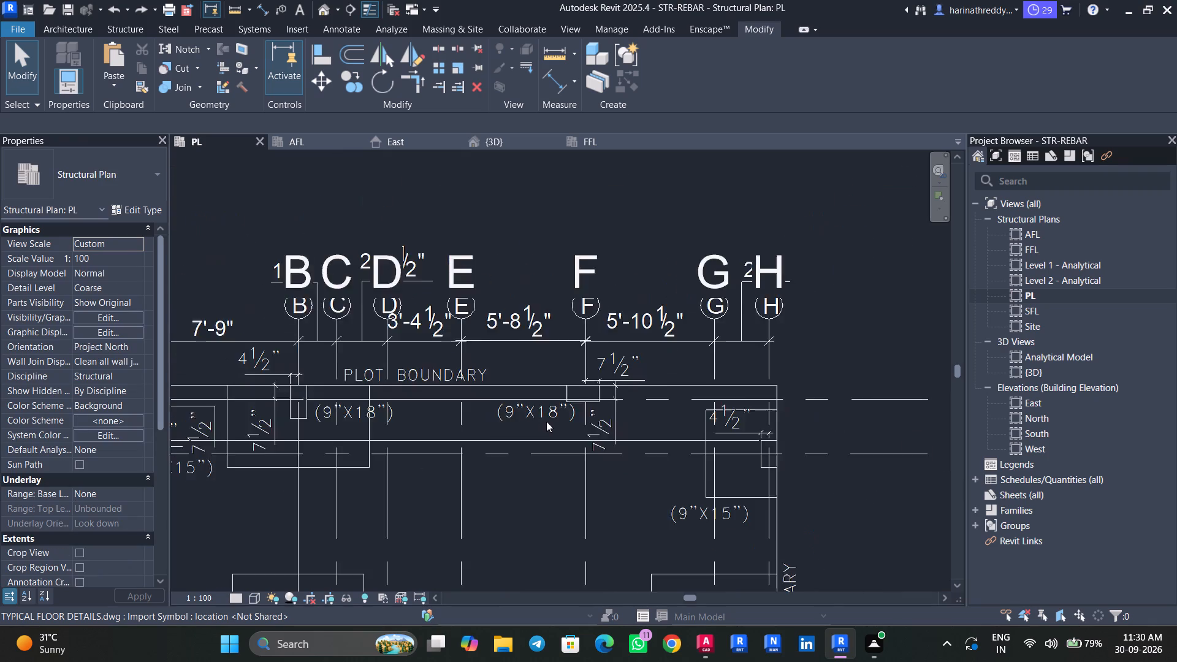
pyautogui.scroll(-5, 546, 421)
pyautogui.press('Escape')
pyautogui.press('Escape')
pyautogui.click(748, 488)
pyautogui.click(756, 482)
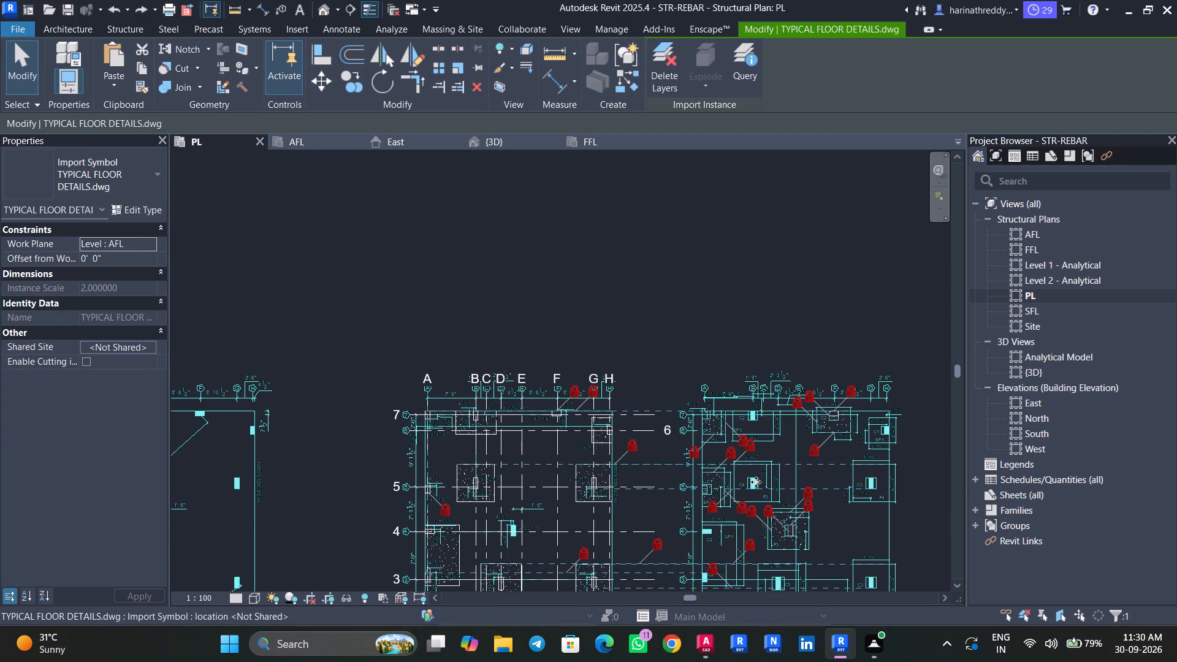
pyautogui.press('Escape')
pyautogui.press('Escape')
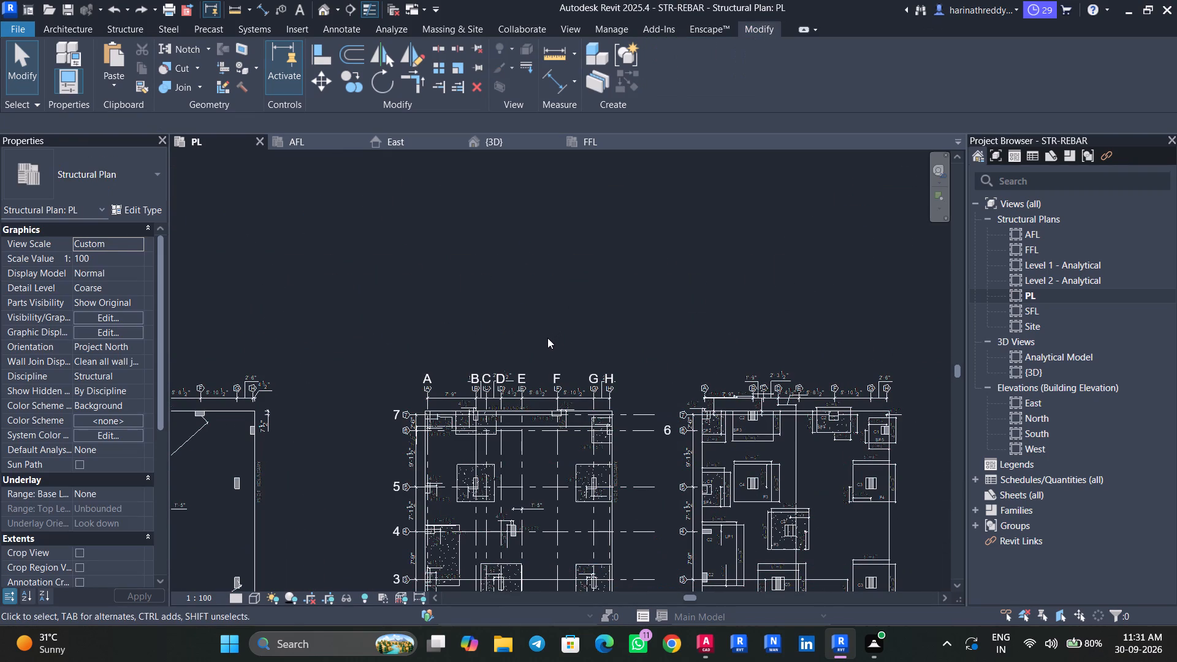
# In the 3D view, undo the earlier column edits back past the column at grid F-7 and the upper columns at A-7 and B-7.
pyautogui.click(493, 146)
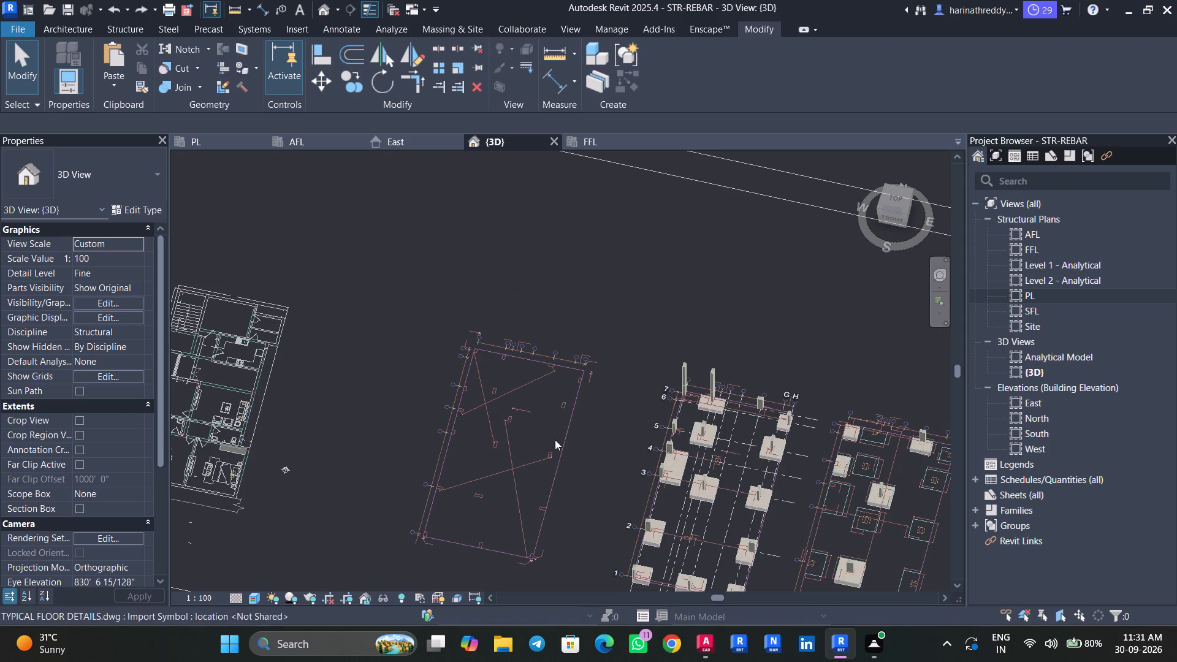
pyautogui.keyDown('shift'); pyautogui.moveTo(773, 325); pyautogui.dragTo(787, 354, button='middle'); pyautogui.keyUp('shift')
pyautogui.moveTo(811, 343); pyautogui.dragTo(760, 281, button='middle')
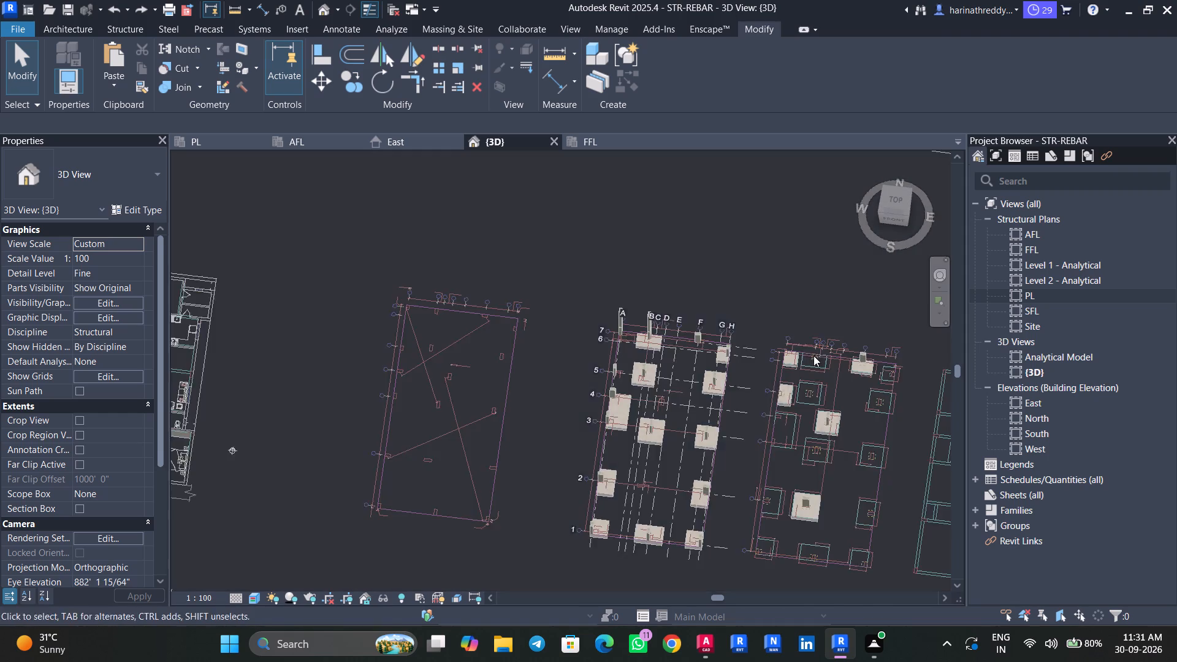
pyautogui.scroll(8, 820, 379)
pyautogui.hotkey('ctrl', 'z')
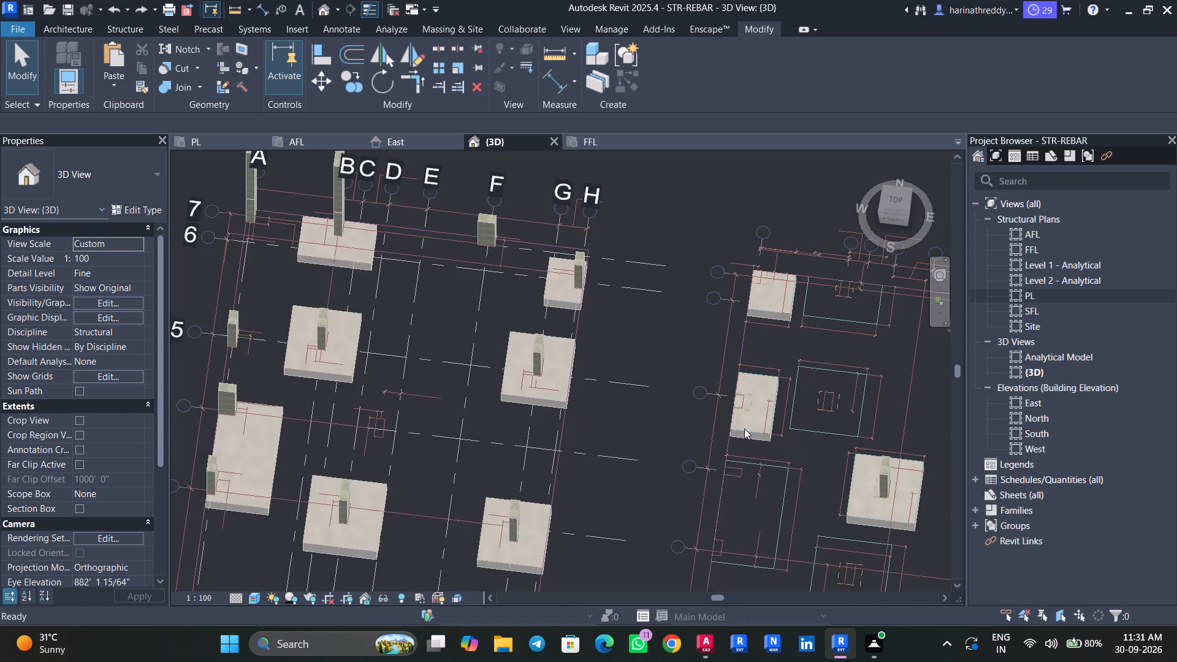
pyautogui.hotkey('ctrl', 'z')
pyautogui.hotkey('ctrl', 'z')
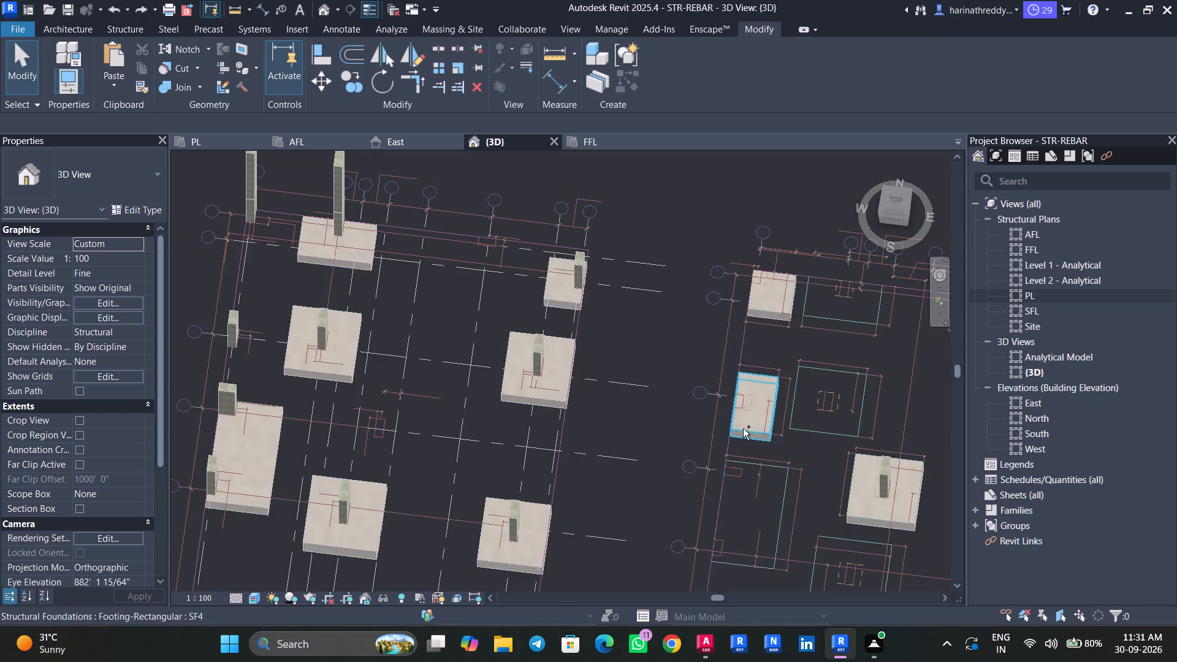
pyautogui.hotkey('ctrl', 'z')
pyautogui.hotkey('ctrl', 'z')
pyautogui.hotkey('ctrl', 'z')
pyautogui.hotkey('ctrl', 'z')
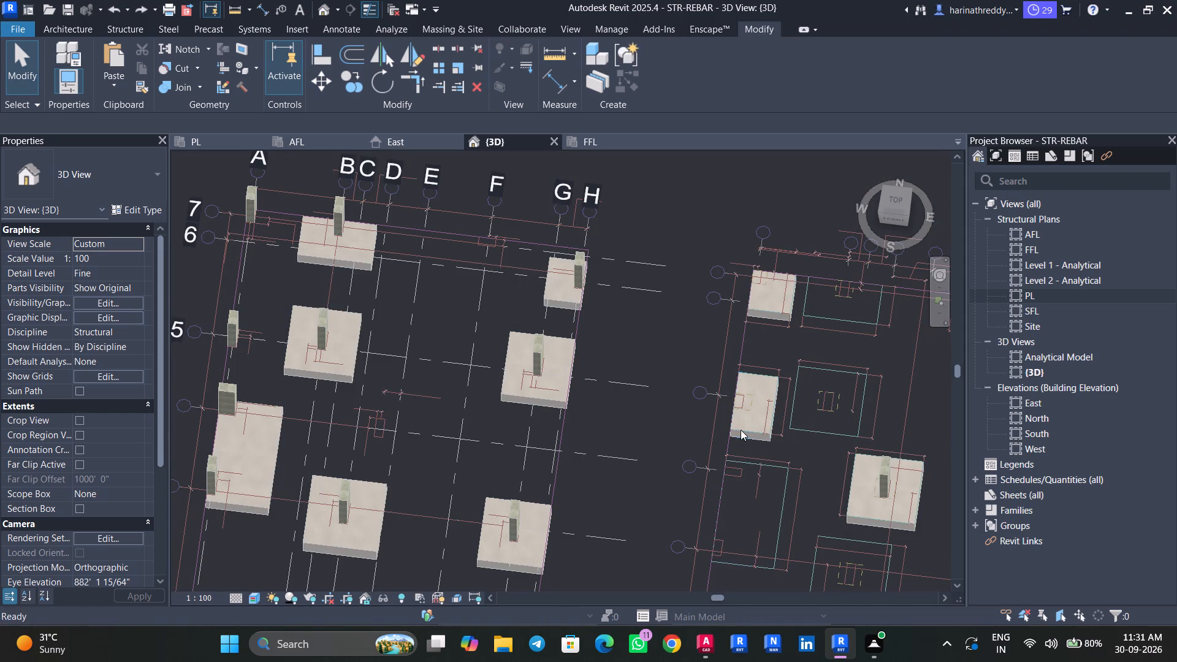
pyautogui.hotkey('ctrl', 'z')
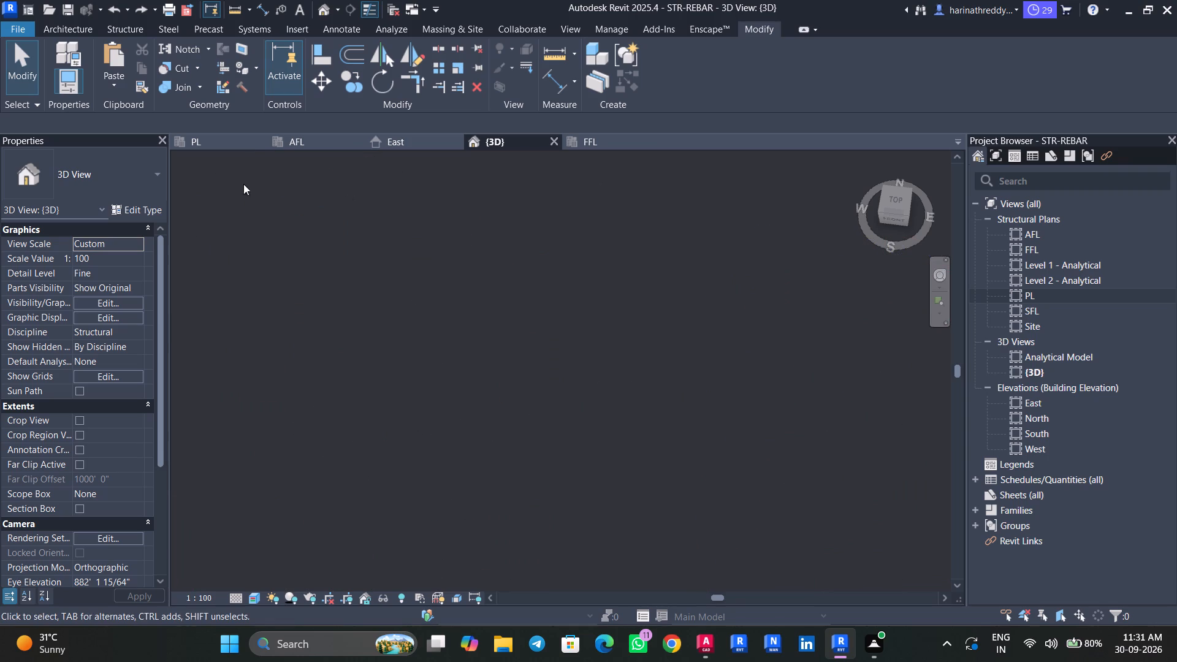
# Examine the PL plan and the 3D model from the top, comparing footing and column positions with the grids and imported drawing.
pyautogui.click(210, 143)
pyautogui.scroll(-7, 518, 311)
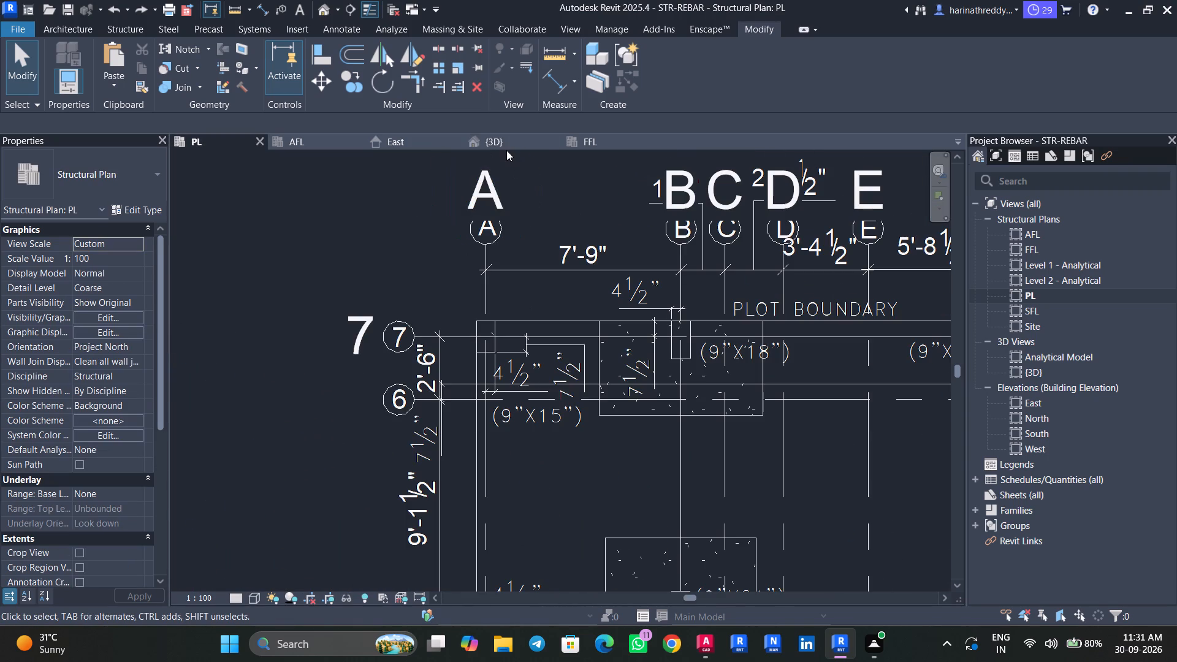
pyautogui.click(506, 150)
pyautogui.click(505, 143)
pyautogui.scroll(-13, 556, 379)
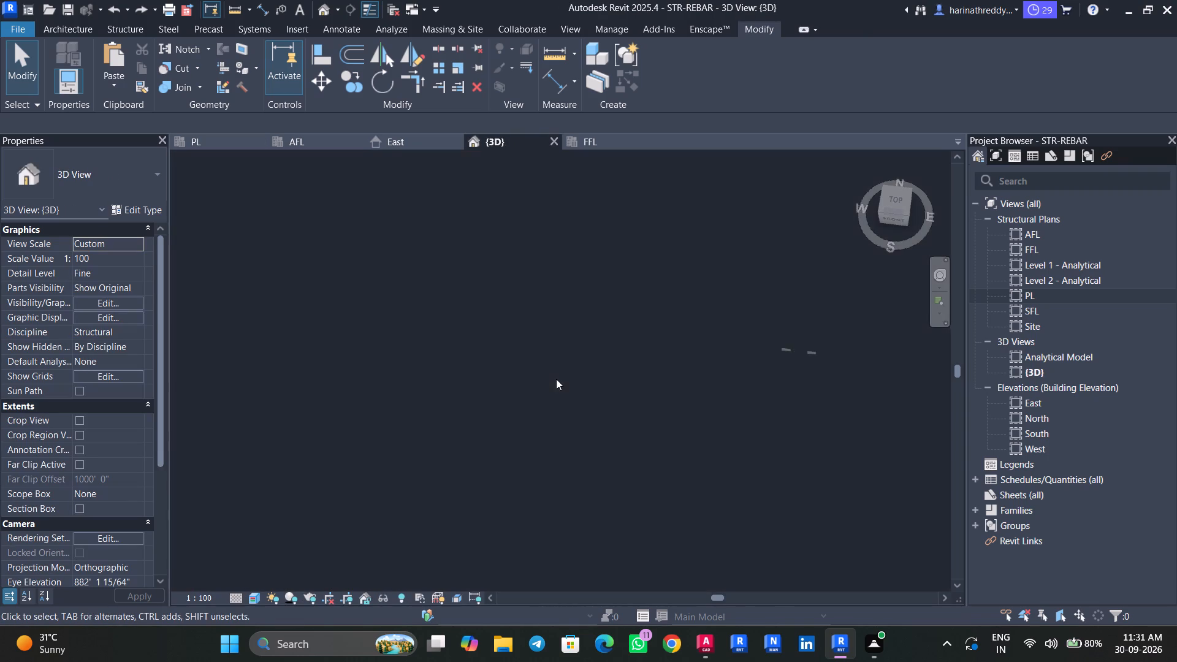
pyautogui.scroll(-6, 556, 379)
pyautogui.scroll(10, 858, 389)
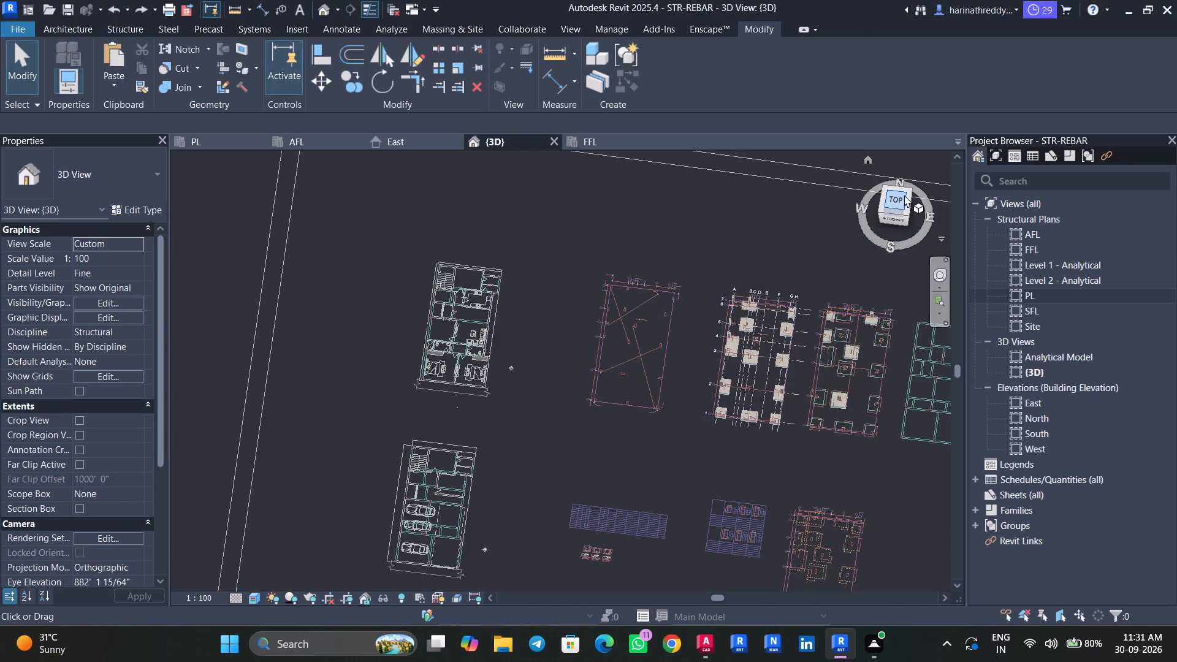
pyautogui.click(898, 198)
pyautogui.scroll(2, 703, 379)
pyautogui.scroll(-1, 703, 379)
pyautogui.scroll(2, 703, 379)
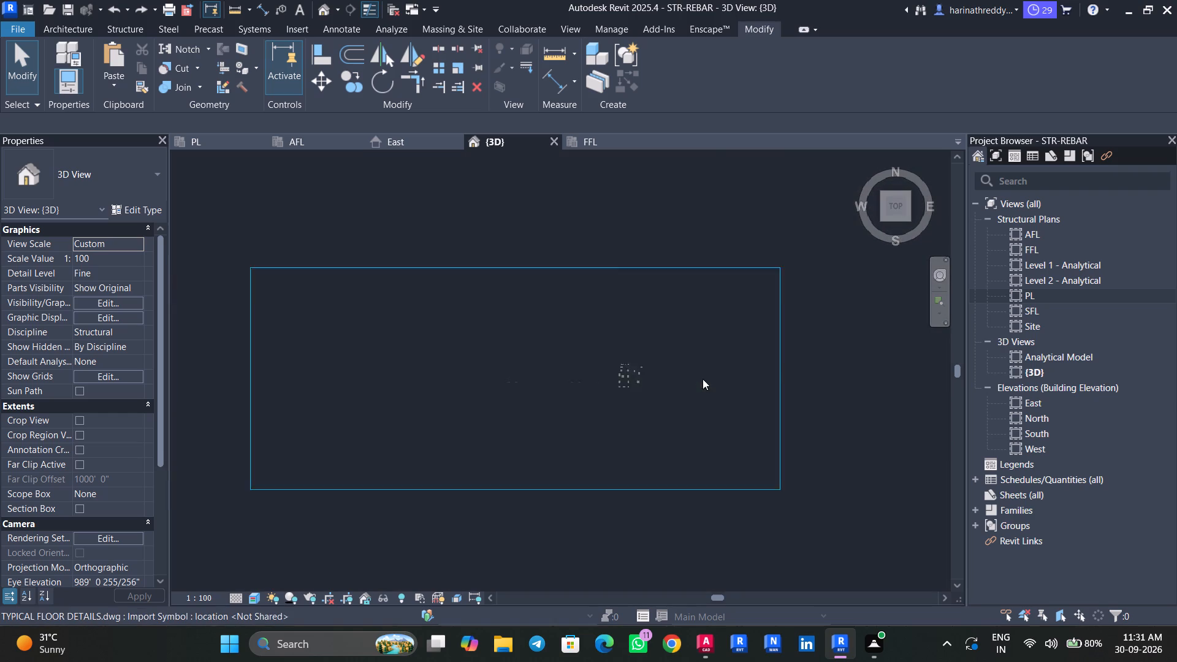
pyautogui.scroll(6, 703, 379)
pyautogui.scroll(10, 651, 383)
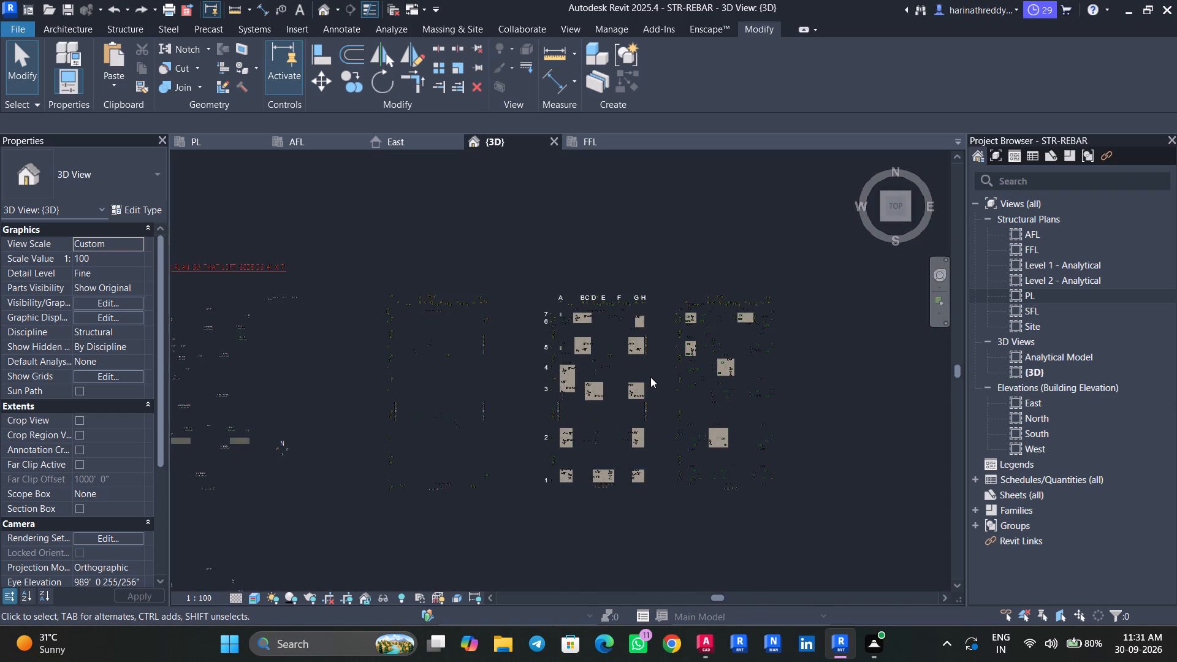
pyautogui.scroll(1, 650, 377)
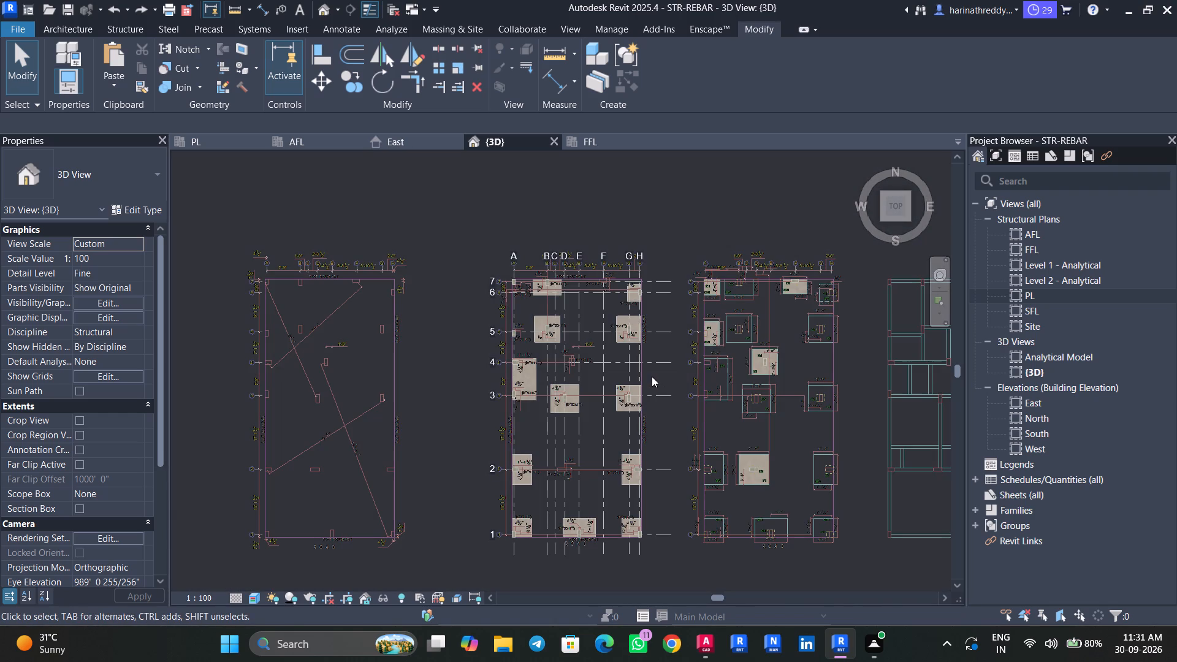
pyautogui.press('Escape')
pyautogui.press('Escape')
pyautogui.press('Escape')
pyautogui.scroll(8, 554, 361)
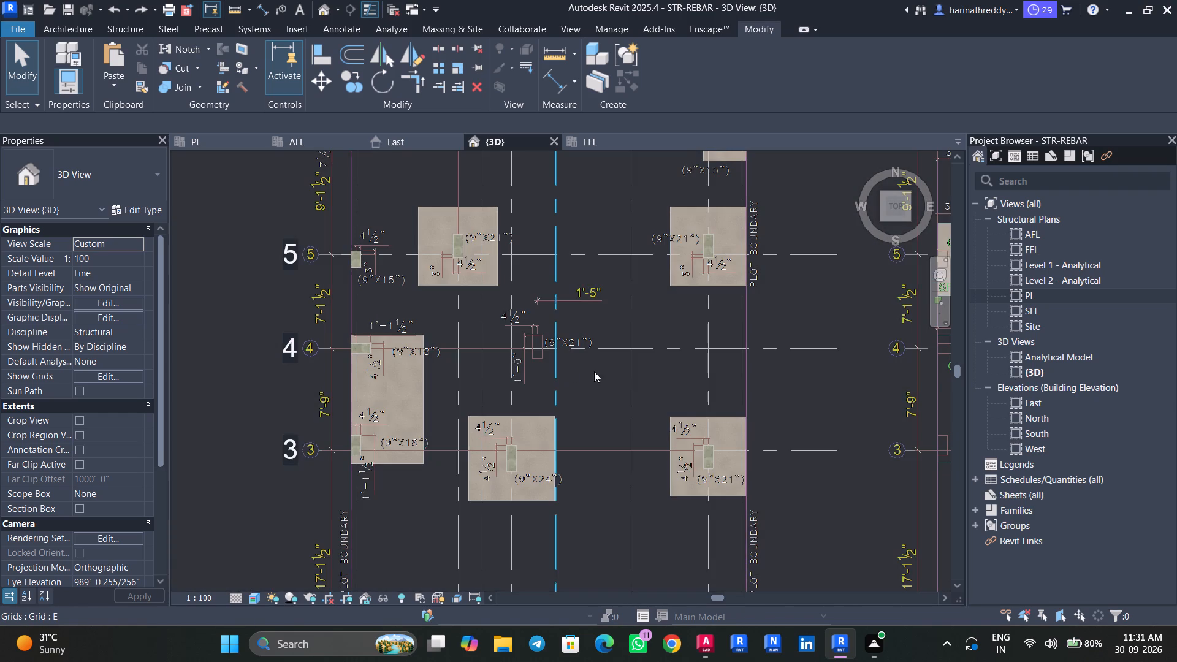
pyautogui.scroll(-4, 564, 367)
pyautogui.moveTo(768, 382); pyautogui.dragTo(720, 381, button='middle')
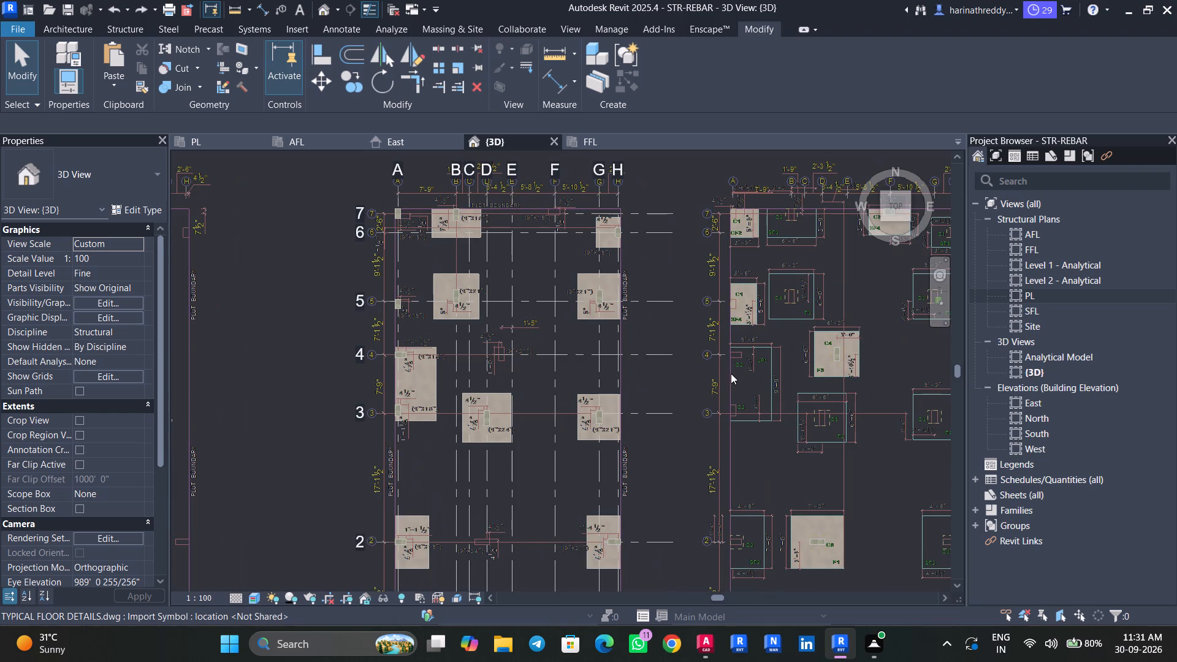
pyautogui.moveTo(674, 349); pyautogui.dragTo(661, 357, button='middle')
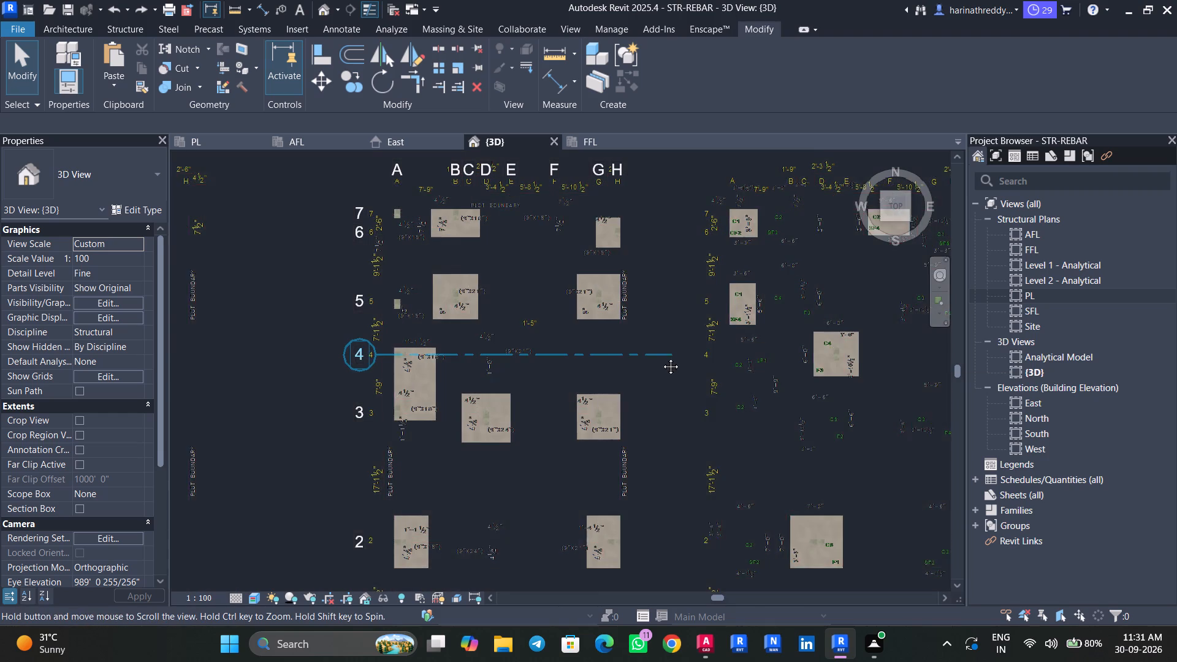
pyautogui.moveTo(661, 357); pyautogui.dragTo(652, 366, button='middle')
pyautogui.moveTo(657, 395); pyautogui.dragTo(645, 395, button='middle')
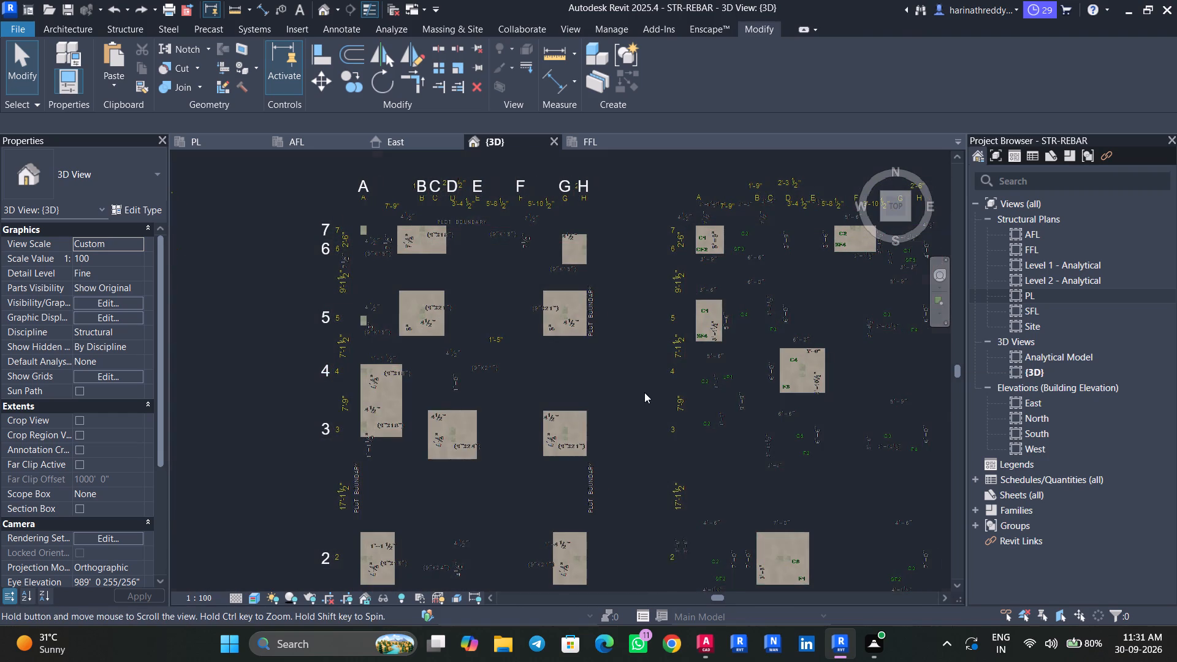
# Undo the earlier shift of the imported drawing relative to the grids and show the 3D model from a corner view.
pyautogui.hotkey('ctrl', 'z')
pyautogui.hotkey('ctrl', 'z')
pyautogui.hotkey('ctrl', 'z')
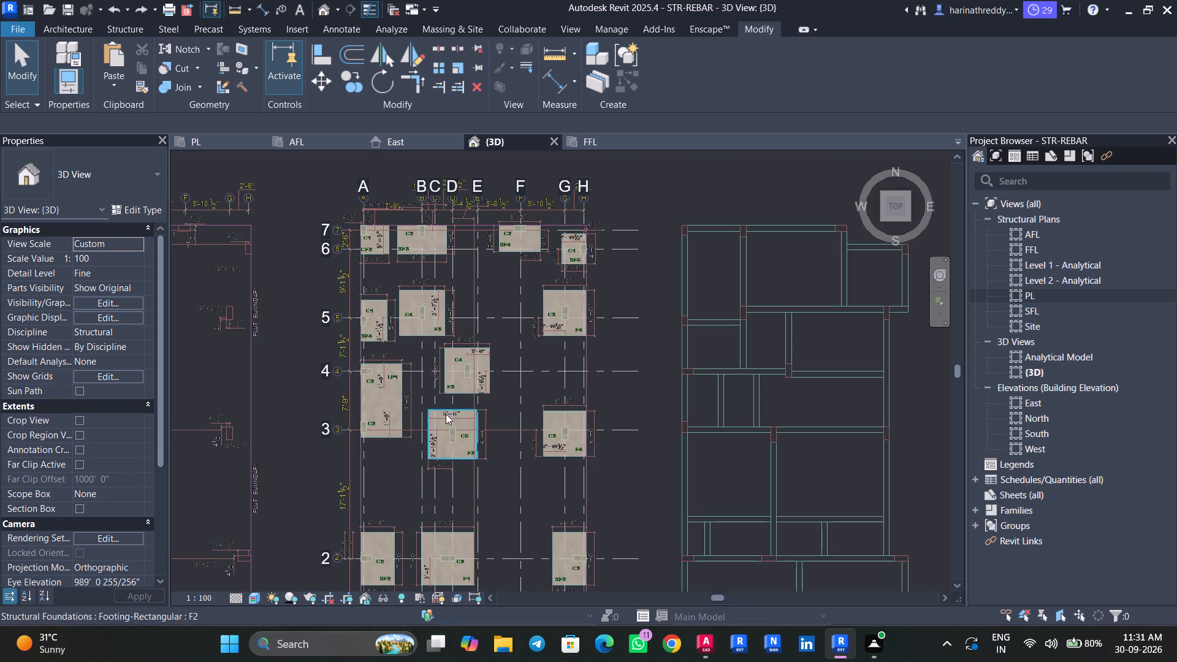
pyautogui.click(882, 218)
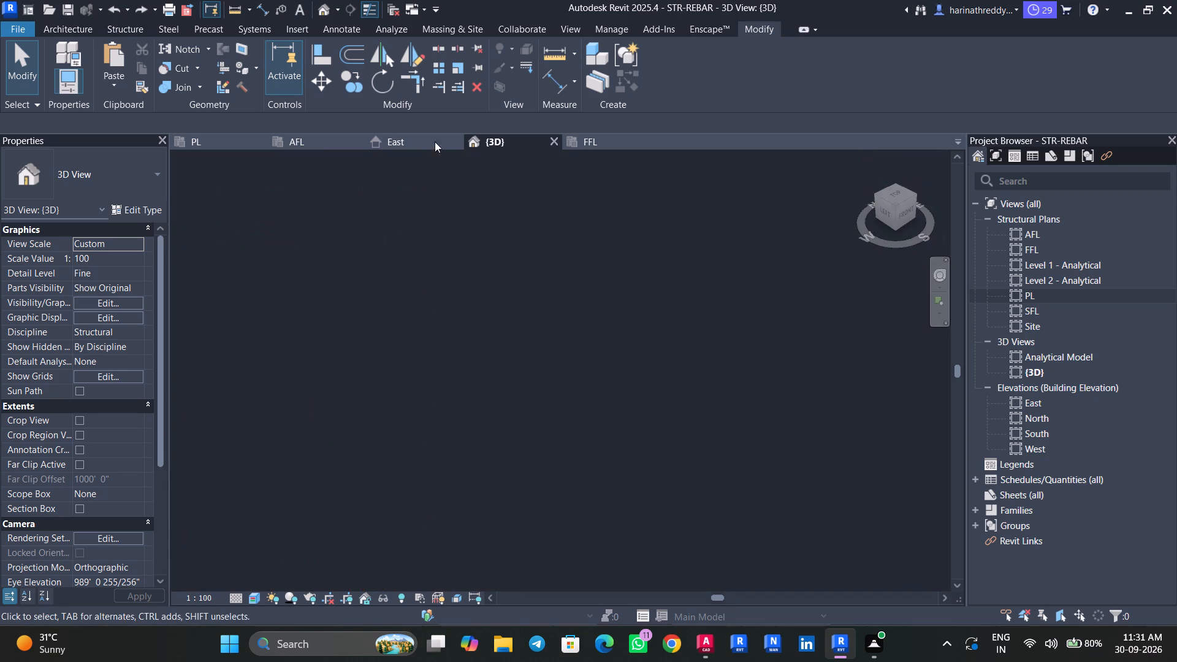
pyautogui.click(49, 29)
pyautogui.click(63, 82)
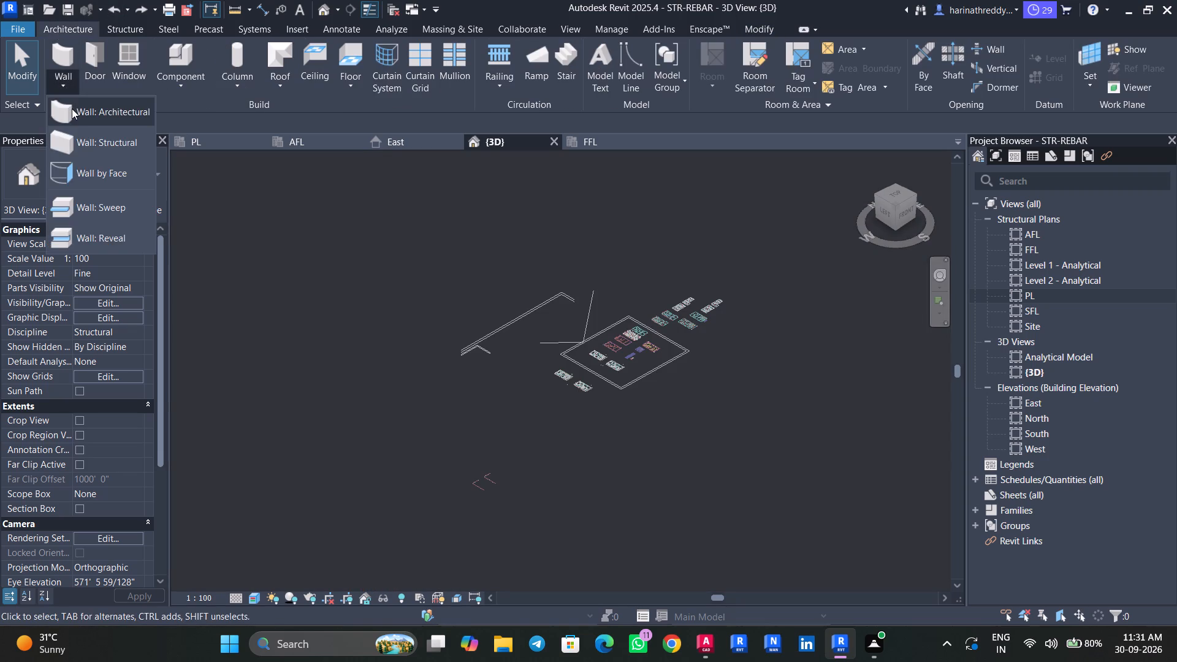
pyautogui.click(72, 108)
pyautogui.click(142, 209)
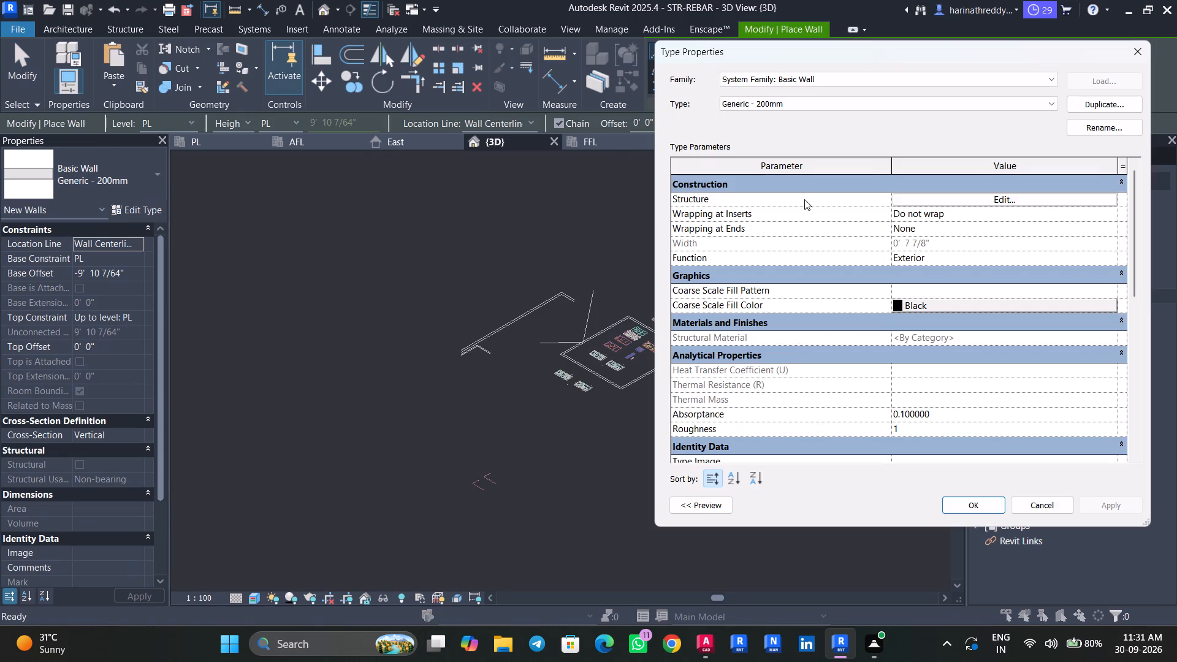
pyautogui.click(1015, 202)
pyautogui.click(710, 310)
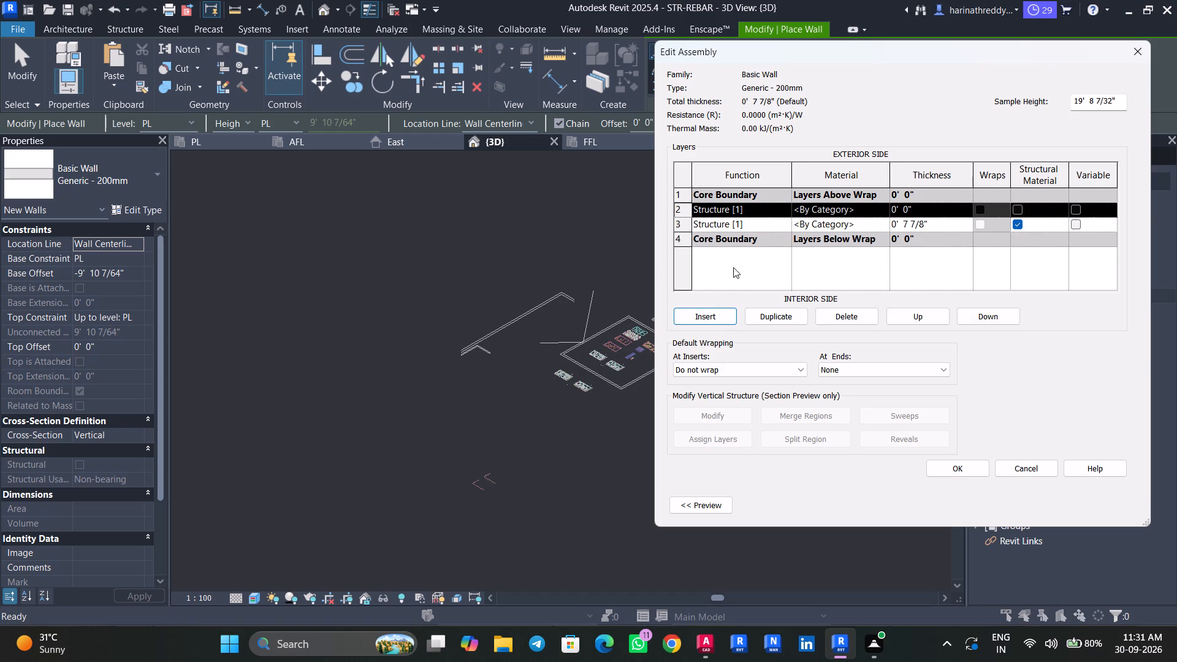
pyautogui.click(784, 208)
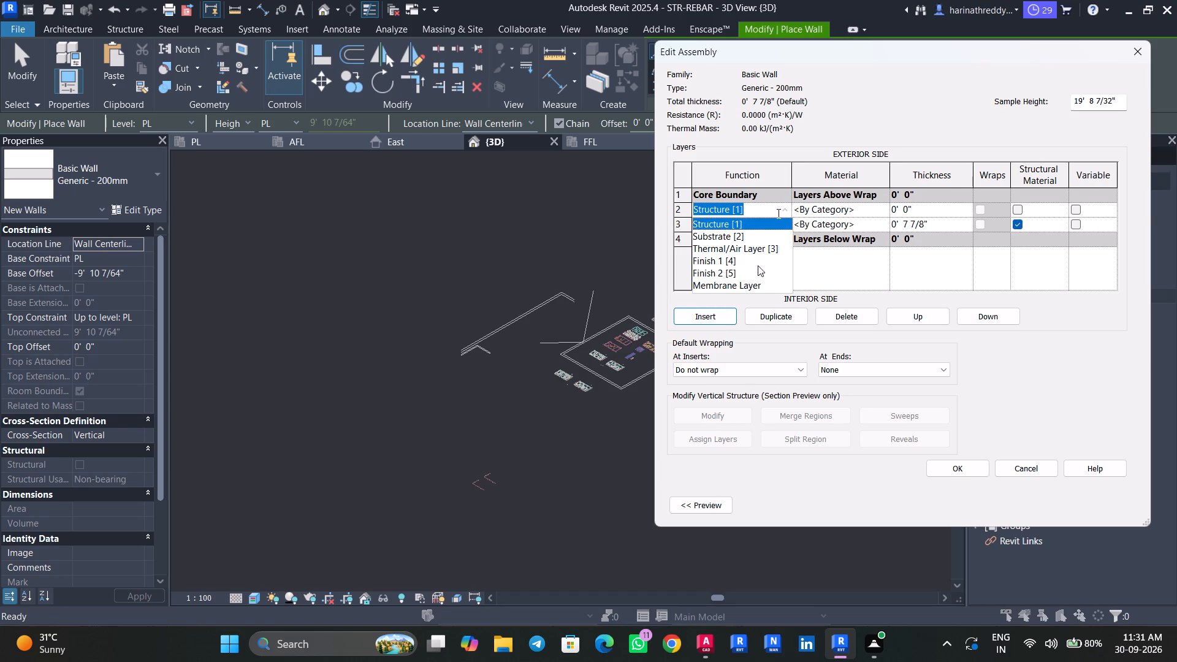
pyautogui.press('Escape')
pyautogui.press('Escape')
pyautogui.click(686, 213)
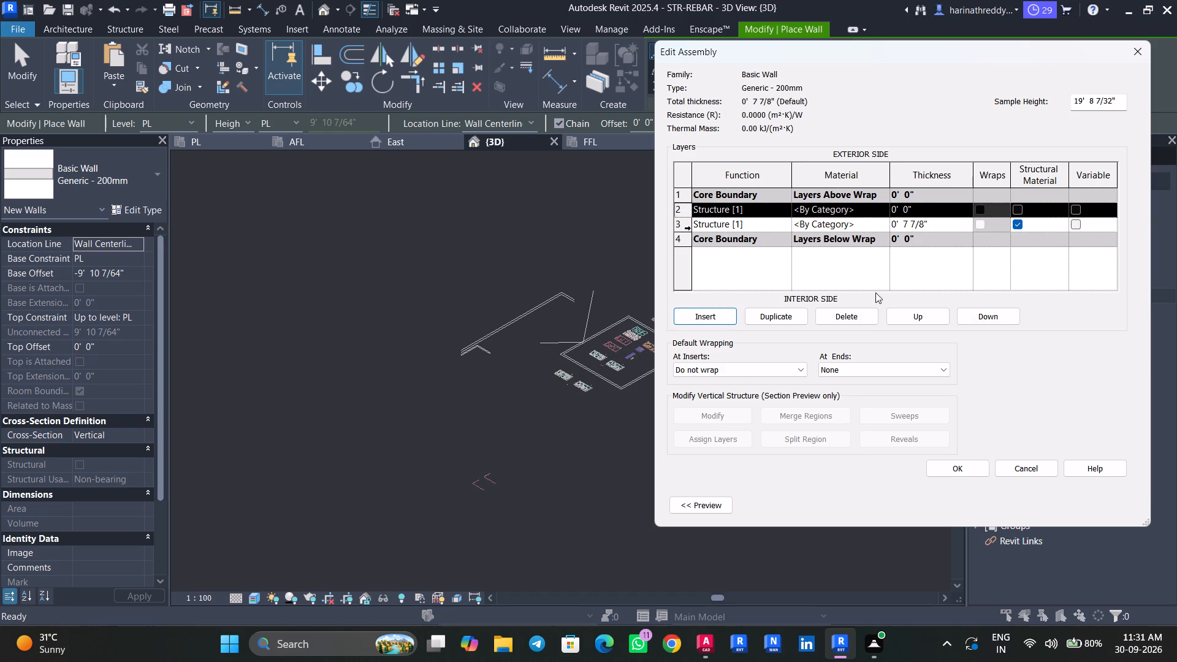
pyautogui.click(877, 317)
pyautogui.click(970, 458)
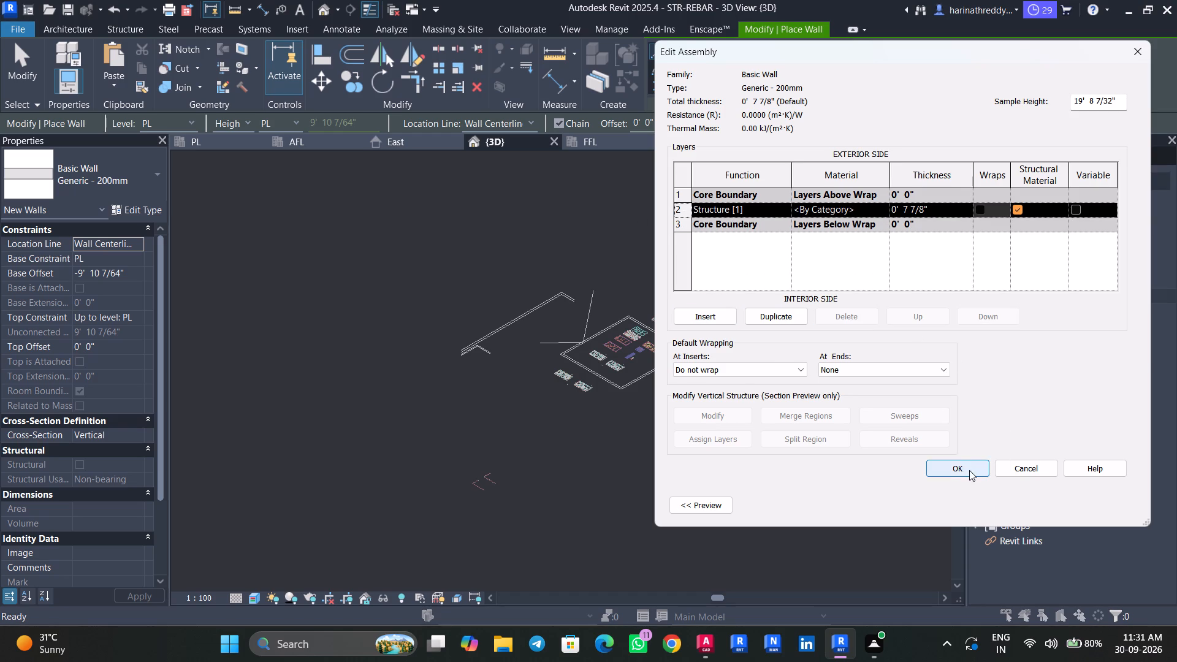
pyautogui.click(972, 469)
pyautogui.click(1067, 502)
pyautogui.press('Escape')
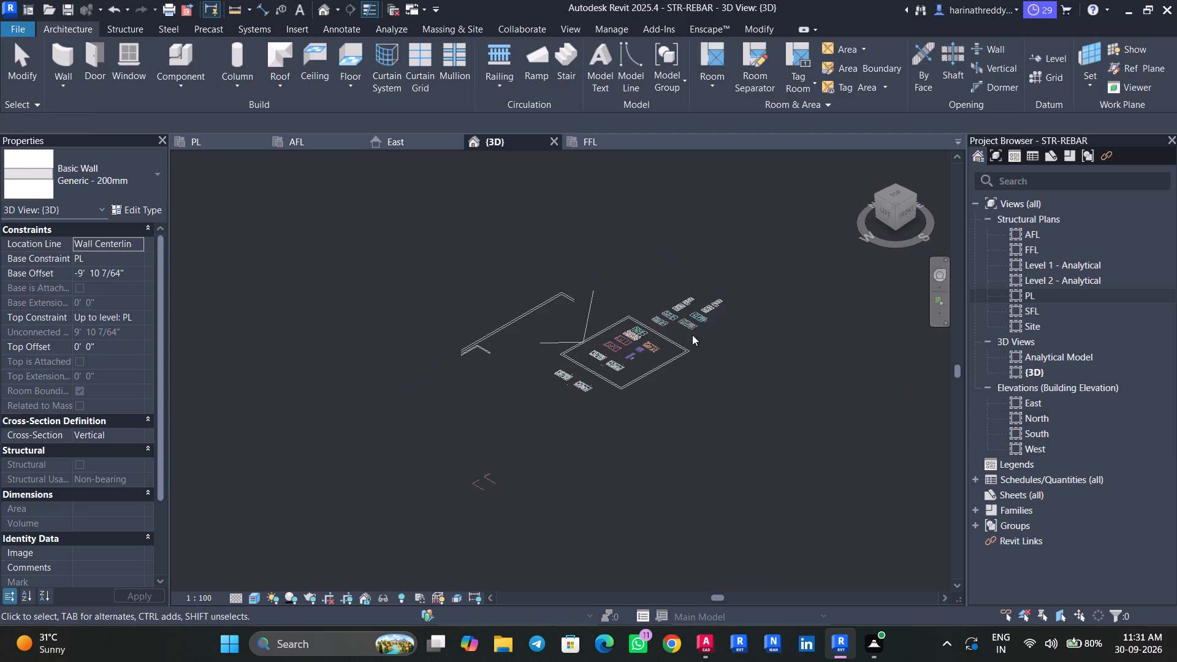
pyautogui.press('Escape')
# Examine the footings, columns and grids from the top in the 3D view against the imported drawing.
pyautogui.scroll(14, 652, 345)
pyautogui.scroll(5, 597, 300)
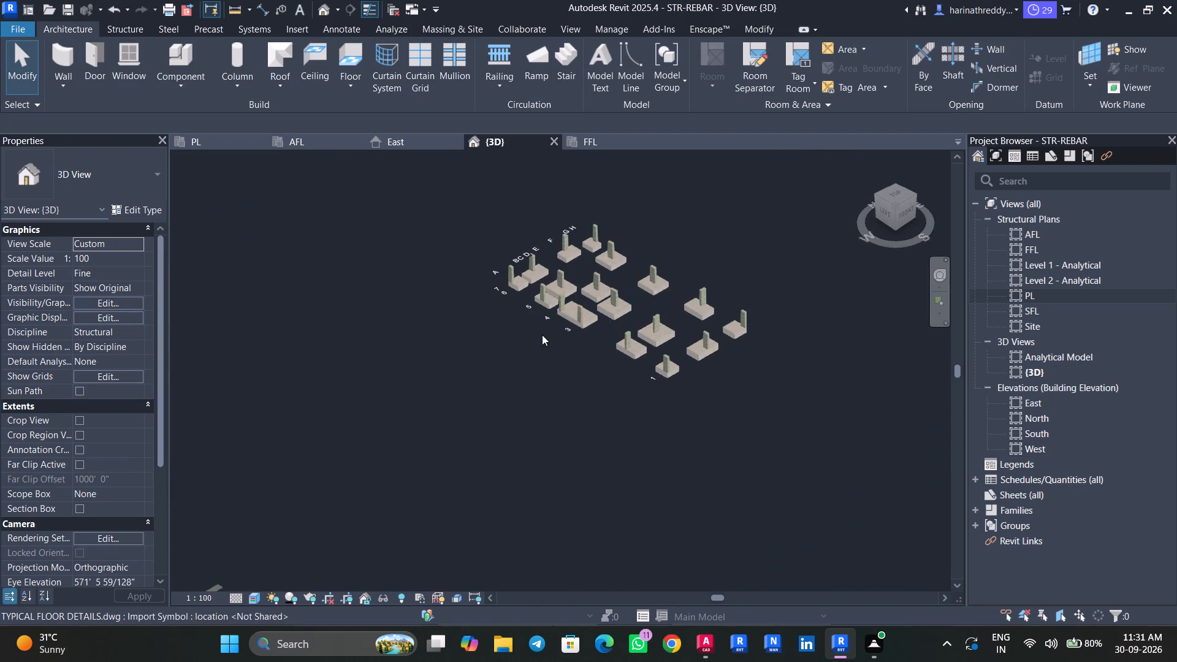
pyautogui.click(899, 196)
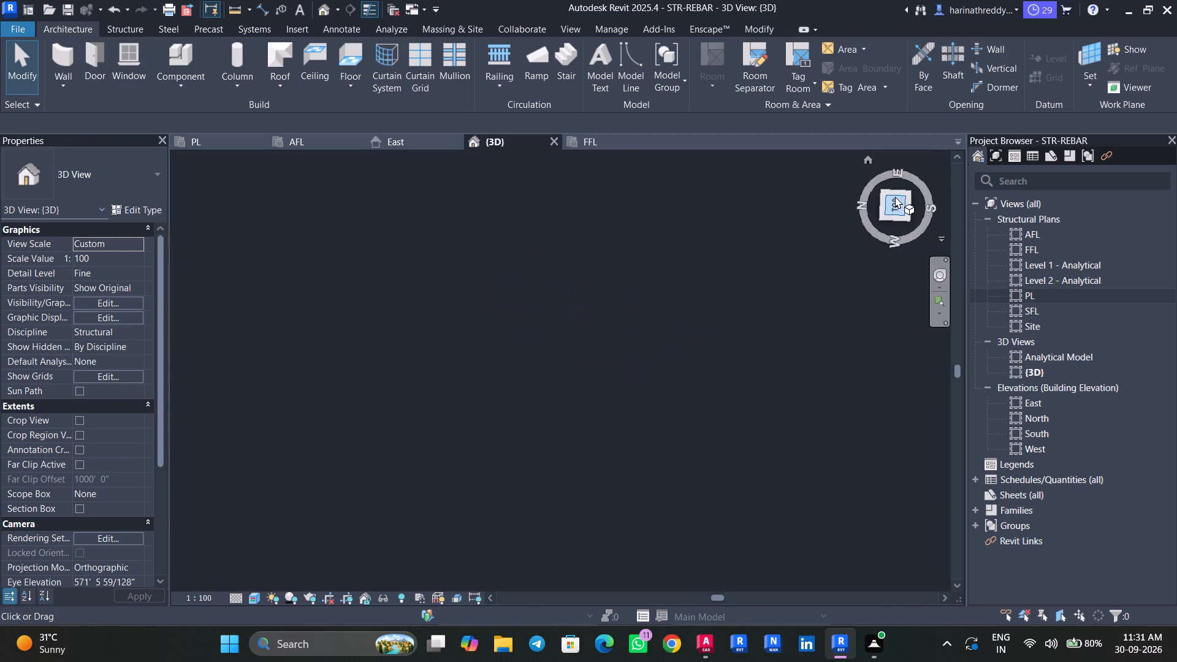
pyautogui.scroll(11, 592, 270)
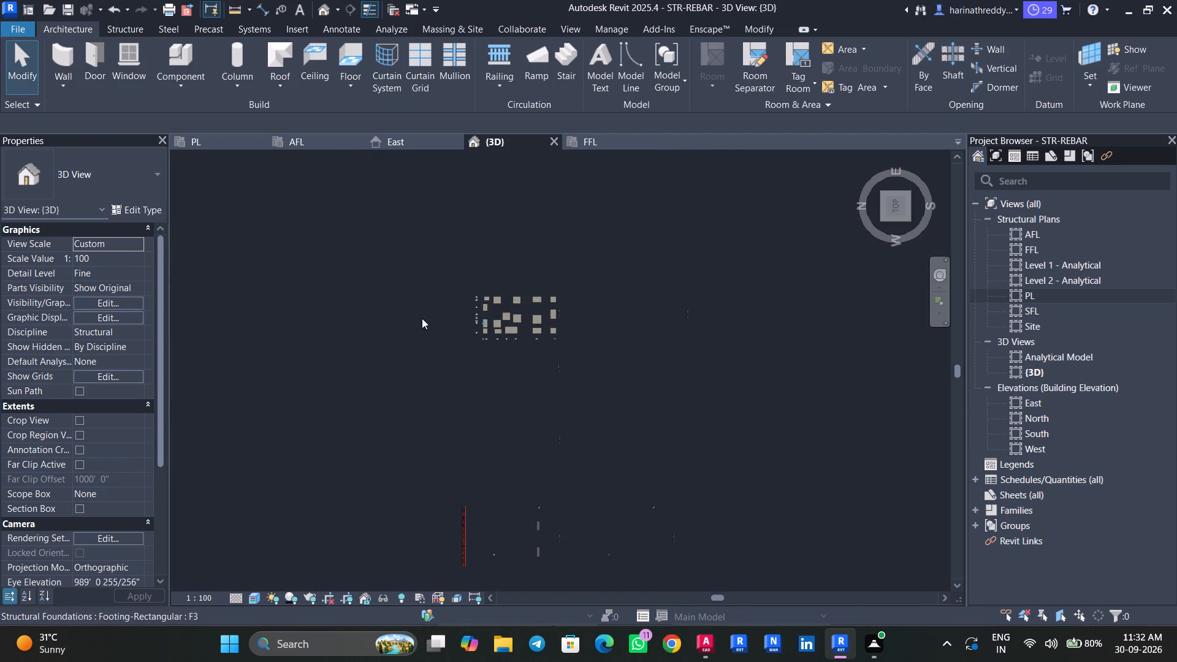
pyautogui.scroll(18, 423, 316)
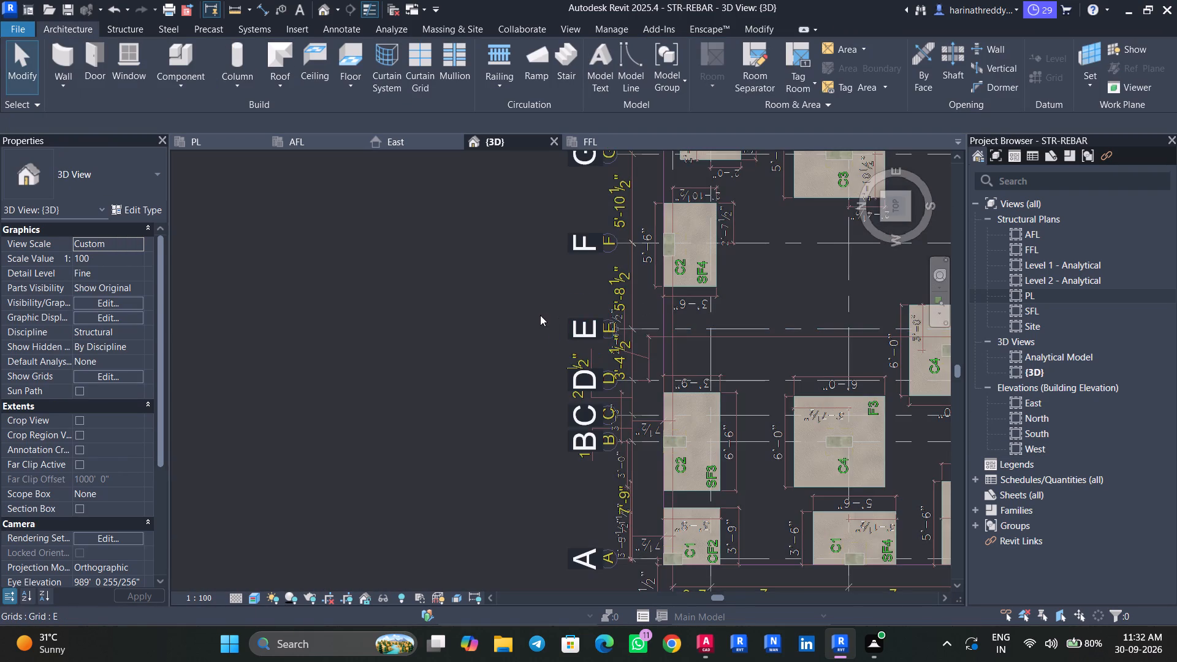
pyautogui.scroll(-7, 540, 315)
pyautogui.scroll(1, 540, 315)
pyautogui.scroll(-2, 540, 315)
pyautogui.keyDown('shift'); pyautogui.moveTo(444, 378); pyautogui.dragTo(508, 294, button='middle'); pyautogui.keyUp('shift')
pyautogui.scroll(-6, 497, 314)
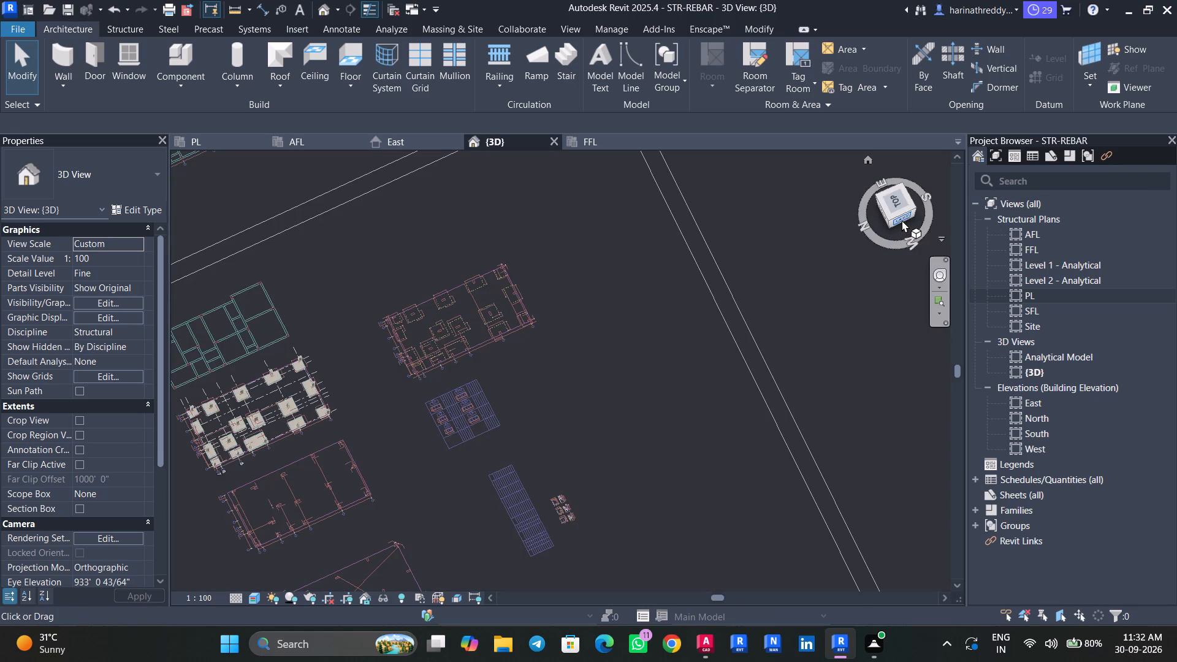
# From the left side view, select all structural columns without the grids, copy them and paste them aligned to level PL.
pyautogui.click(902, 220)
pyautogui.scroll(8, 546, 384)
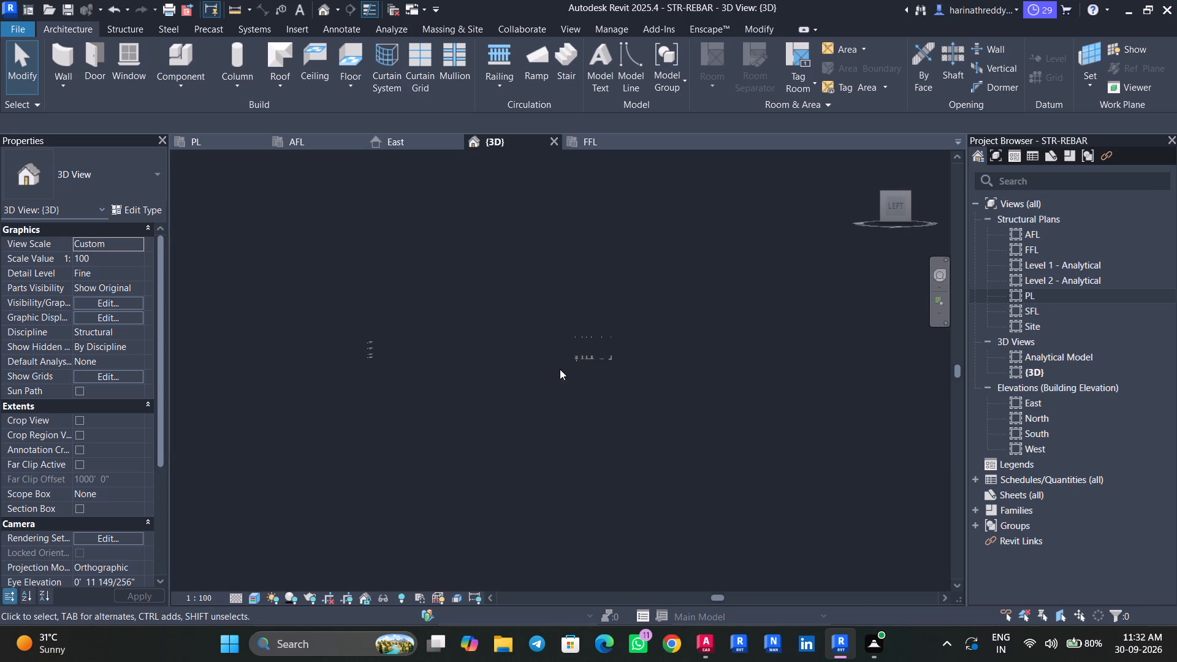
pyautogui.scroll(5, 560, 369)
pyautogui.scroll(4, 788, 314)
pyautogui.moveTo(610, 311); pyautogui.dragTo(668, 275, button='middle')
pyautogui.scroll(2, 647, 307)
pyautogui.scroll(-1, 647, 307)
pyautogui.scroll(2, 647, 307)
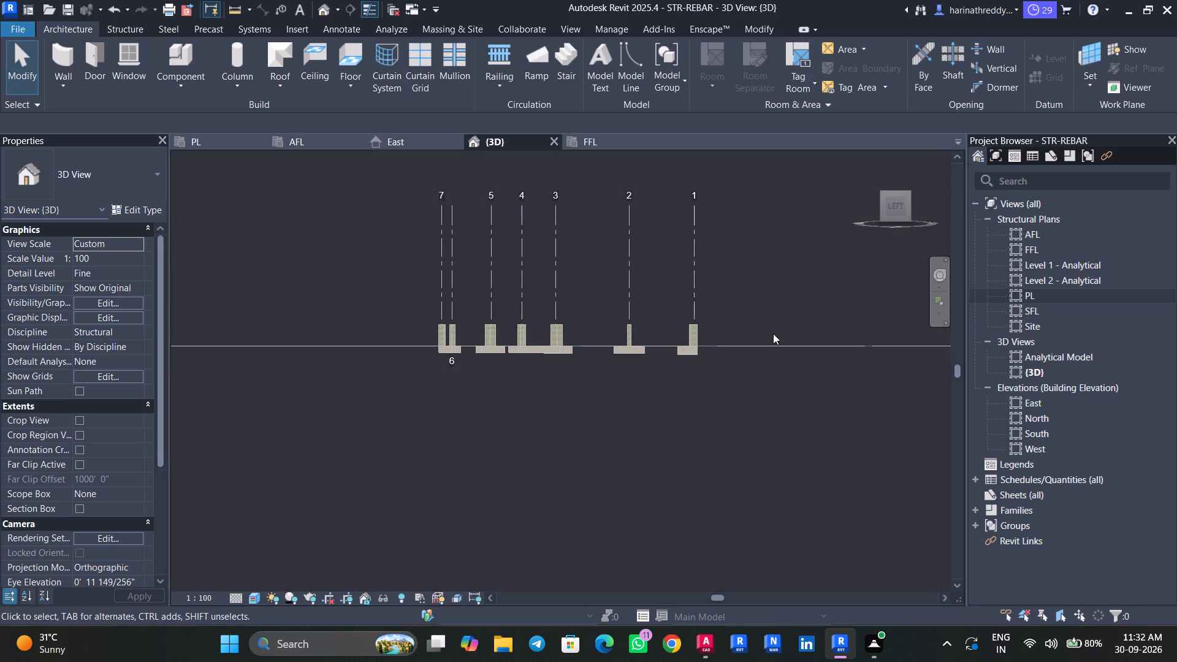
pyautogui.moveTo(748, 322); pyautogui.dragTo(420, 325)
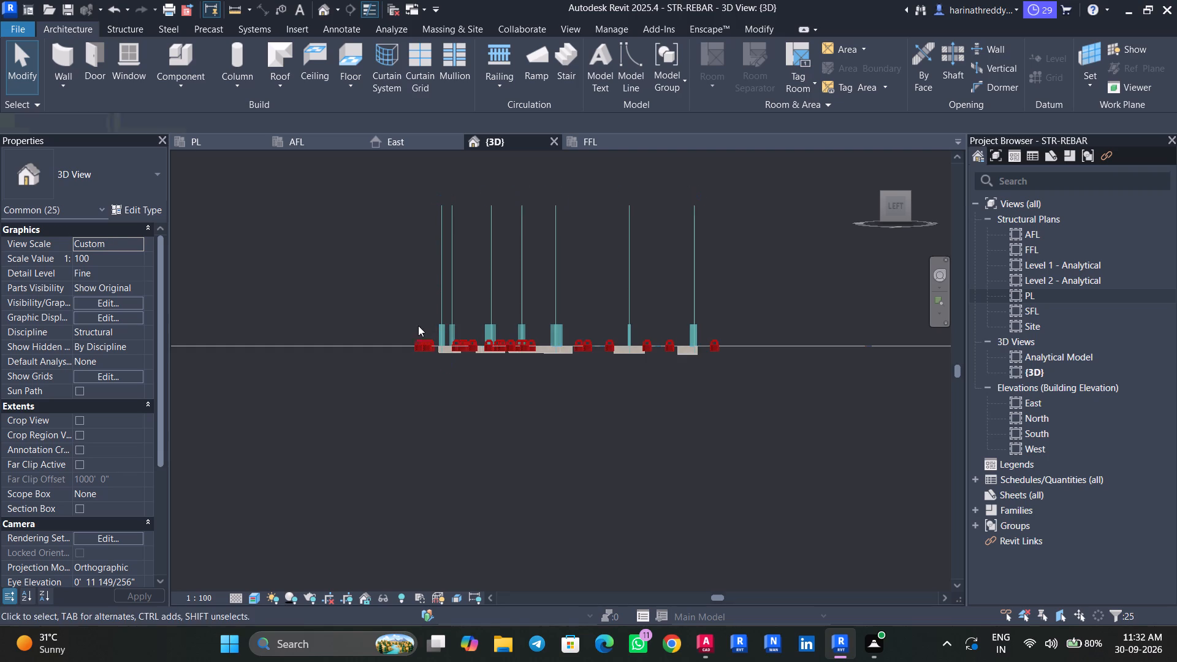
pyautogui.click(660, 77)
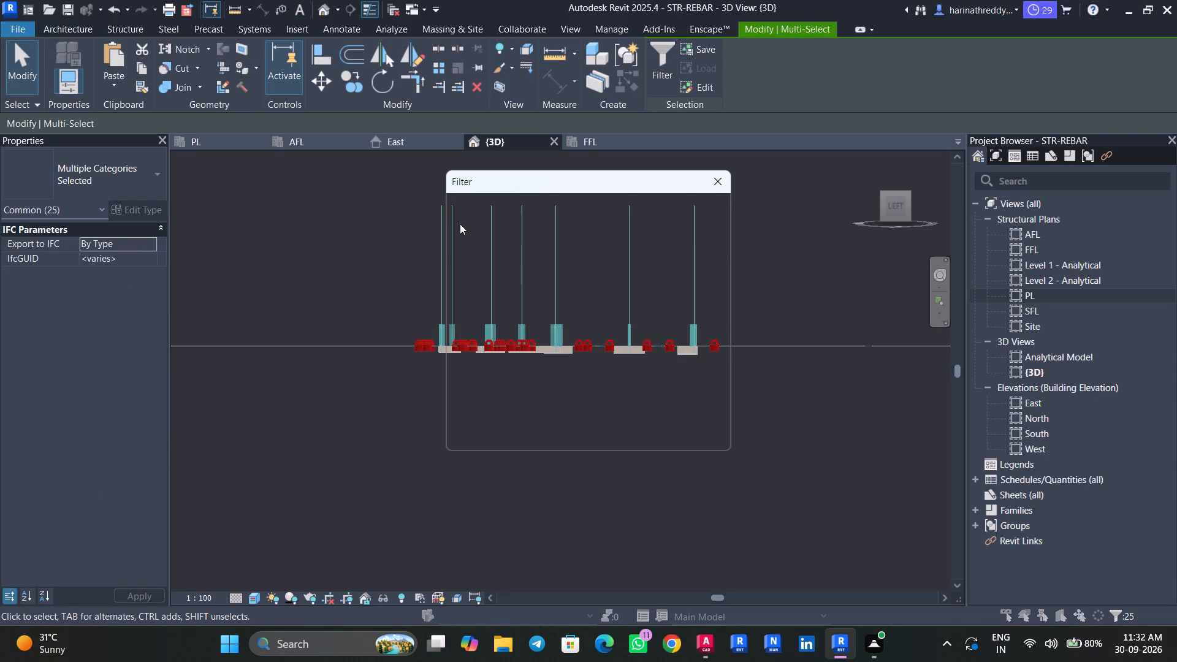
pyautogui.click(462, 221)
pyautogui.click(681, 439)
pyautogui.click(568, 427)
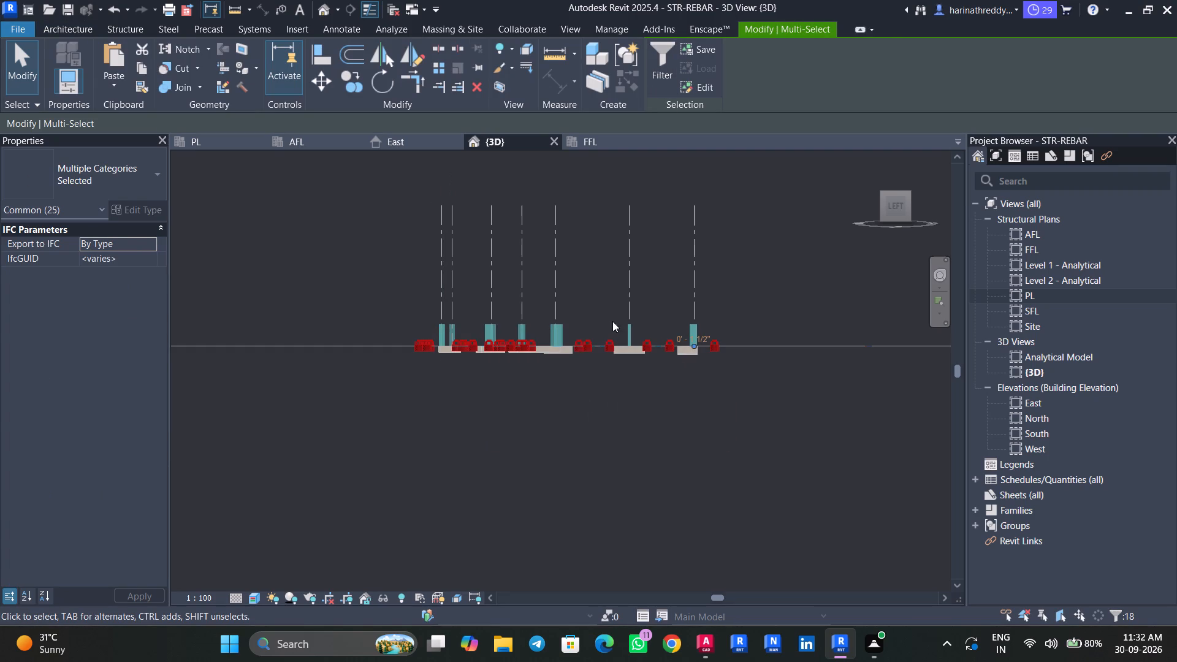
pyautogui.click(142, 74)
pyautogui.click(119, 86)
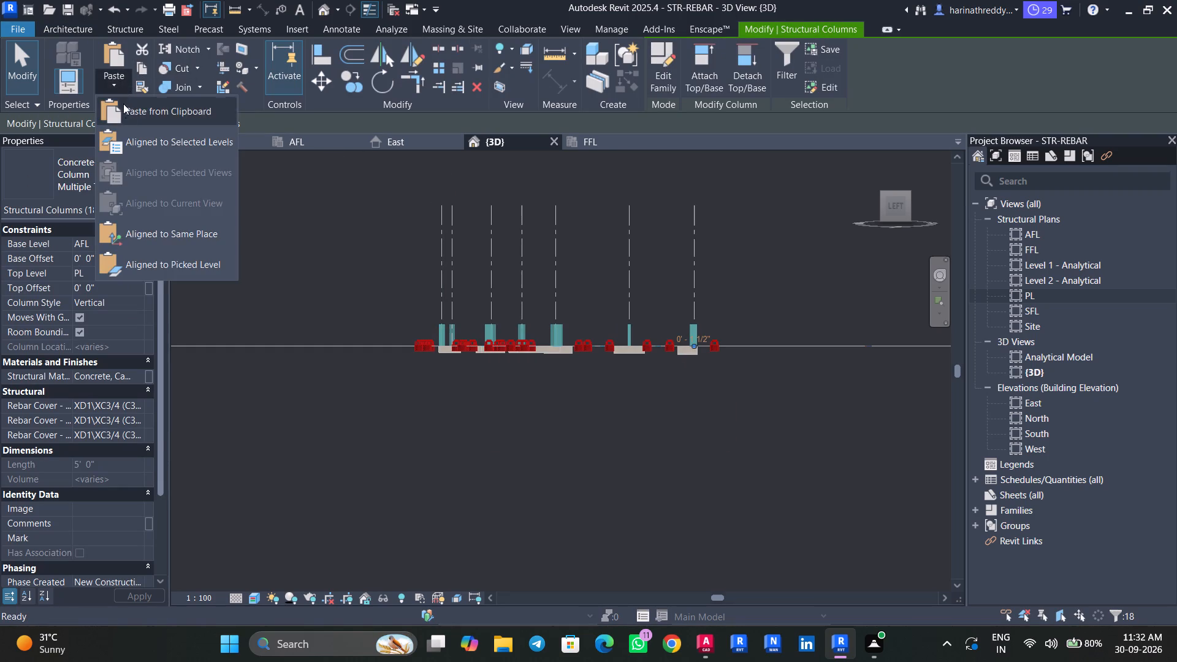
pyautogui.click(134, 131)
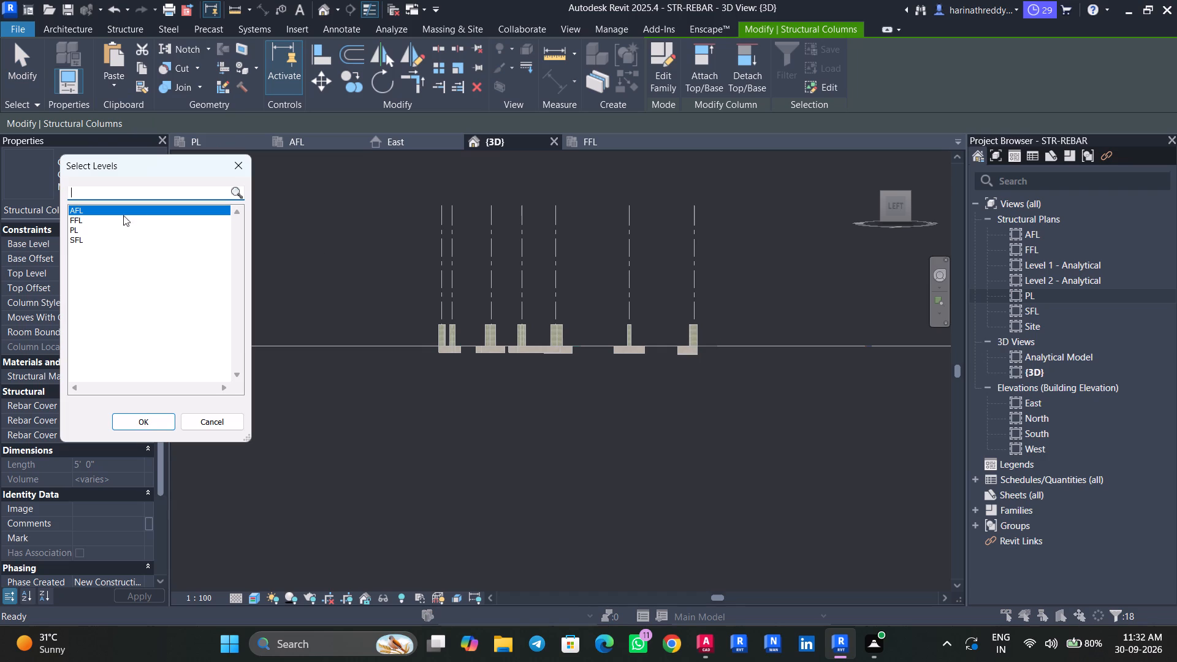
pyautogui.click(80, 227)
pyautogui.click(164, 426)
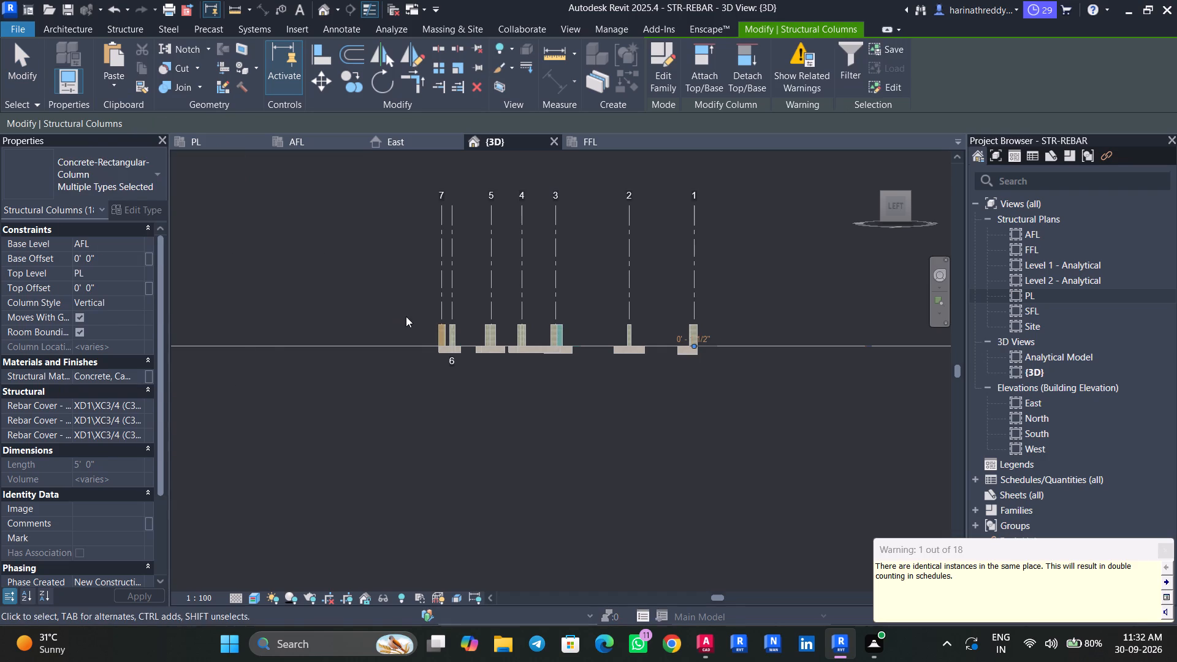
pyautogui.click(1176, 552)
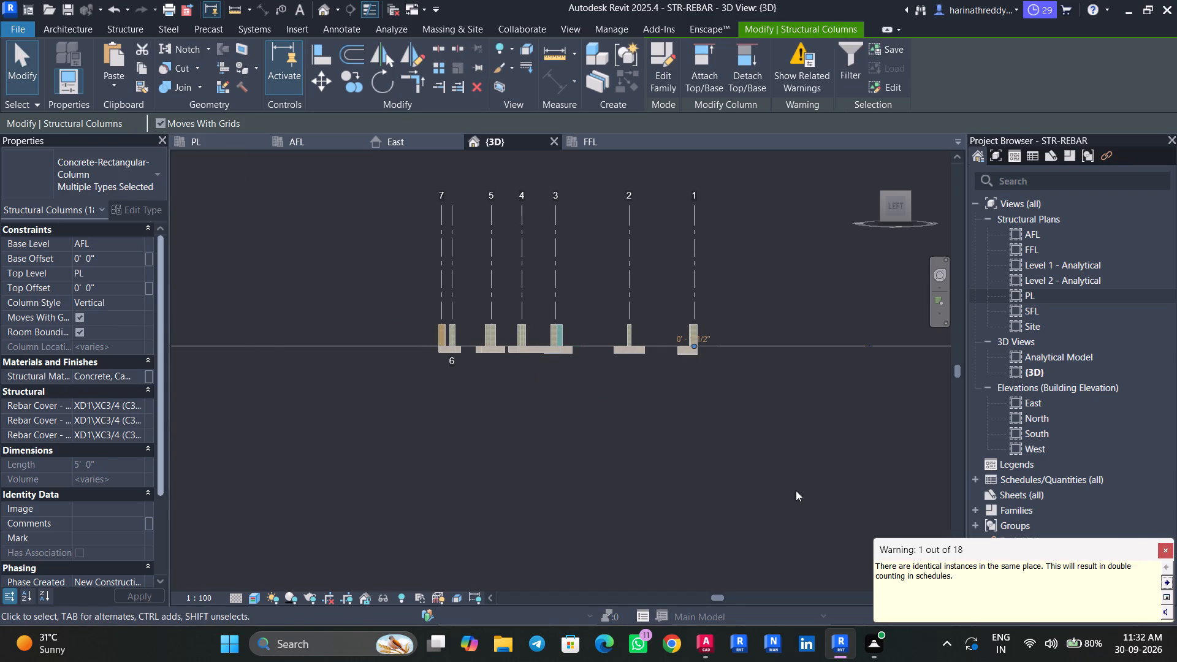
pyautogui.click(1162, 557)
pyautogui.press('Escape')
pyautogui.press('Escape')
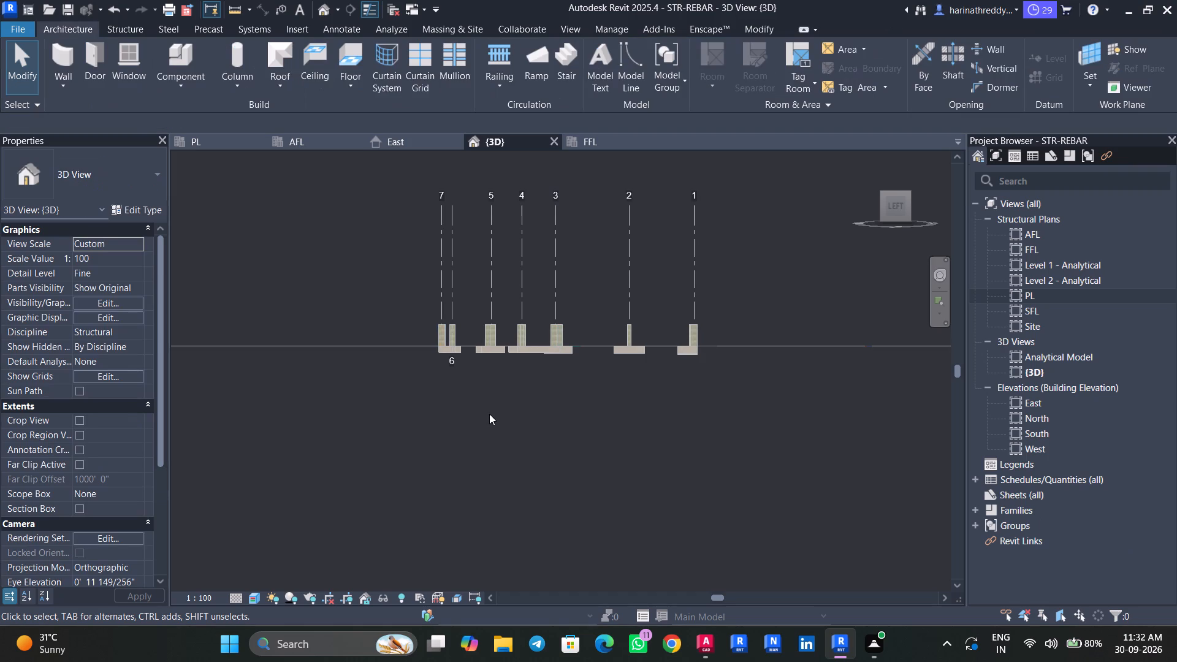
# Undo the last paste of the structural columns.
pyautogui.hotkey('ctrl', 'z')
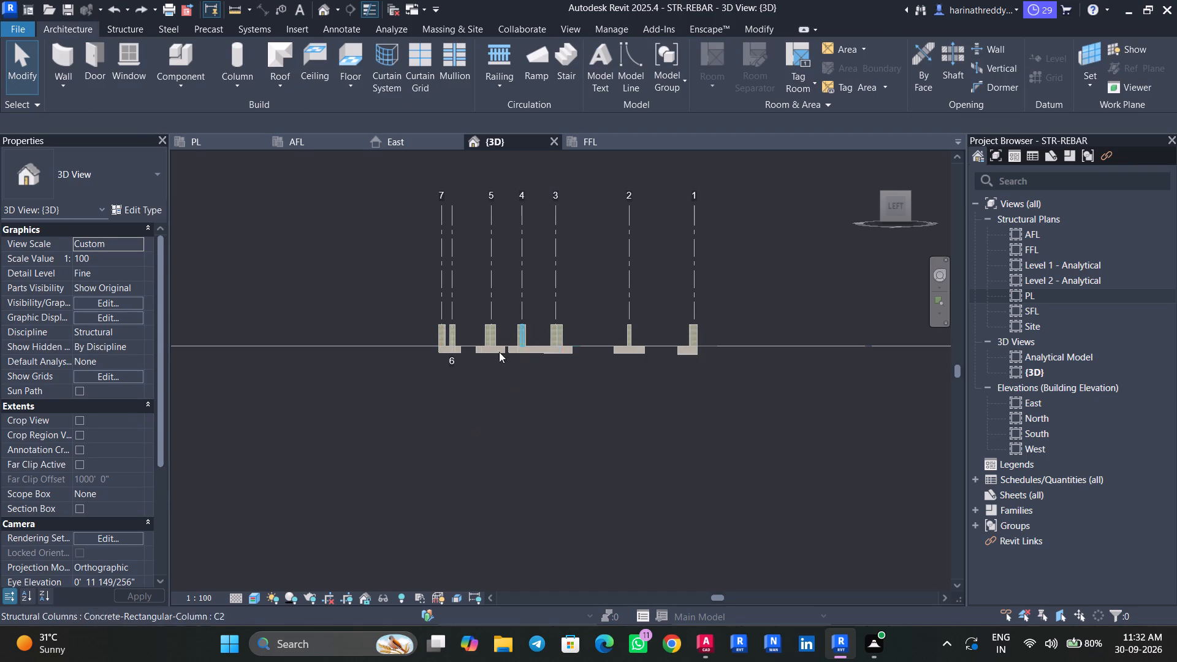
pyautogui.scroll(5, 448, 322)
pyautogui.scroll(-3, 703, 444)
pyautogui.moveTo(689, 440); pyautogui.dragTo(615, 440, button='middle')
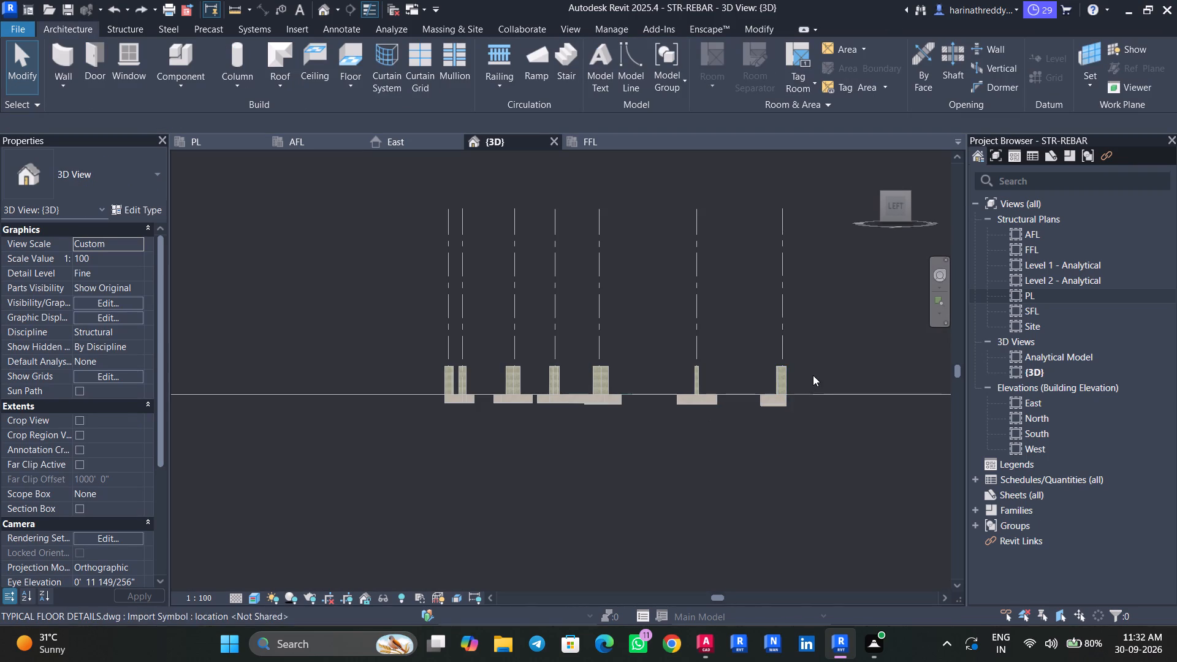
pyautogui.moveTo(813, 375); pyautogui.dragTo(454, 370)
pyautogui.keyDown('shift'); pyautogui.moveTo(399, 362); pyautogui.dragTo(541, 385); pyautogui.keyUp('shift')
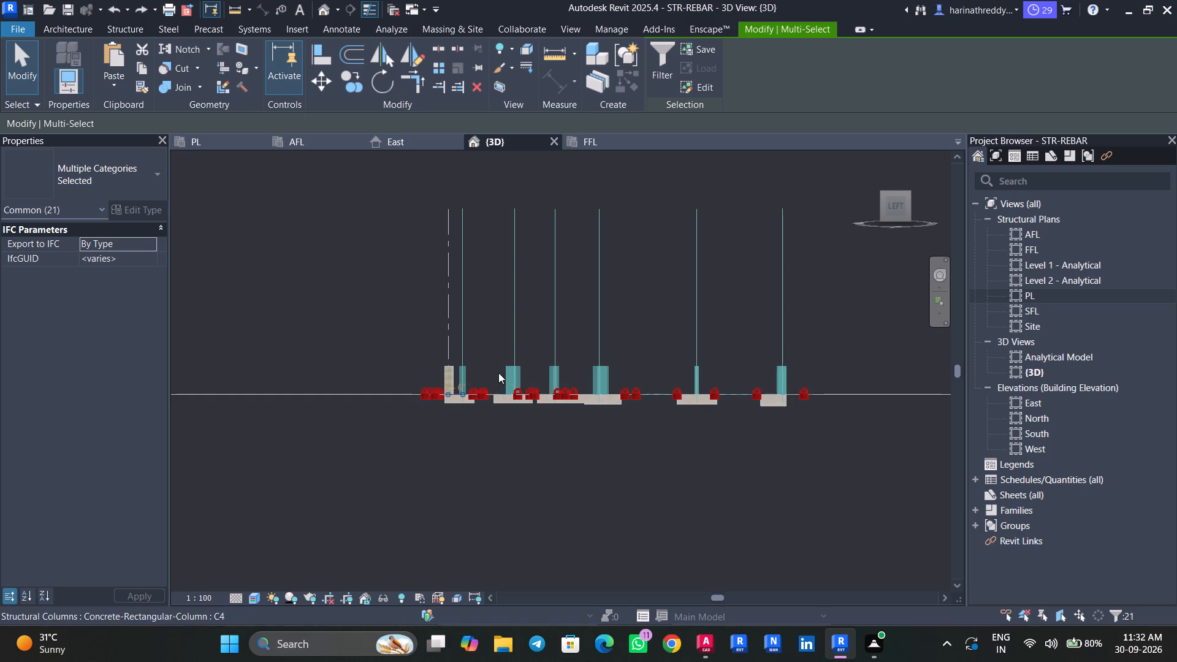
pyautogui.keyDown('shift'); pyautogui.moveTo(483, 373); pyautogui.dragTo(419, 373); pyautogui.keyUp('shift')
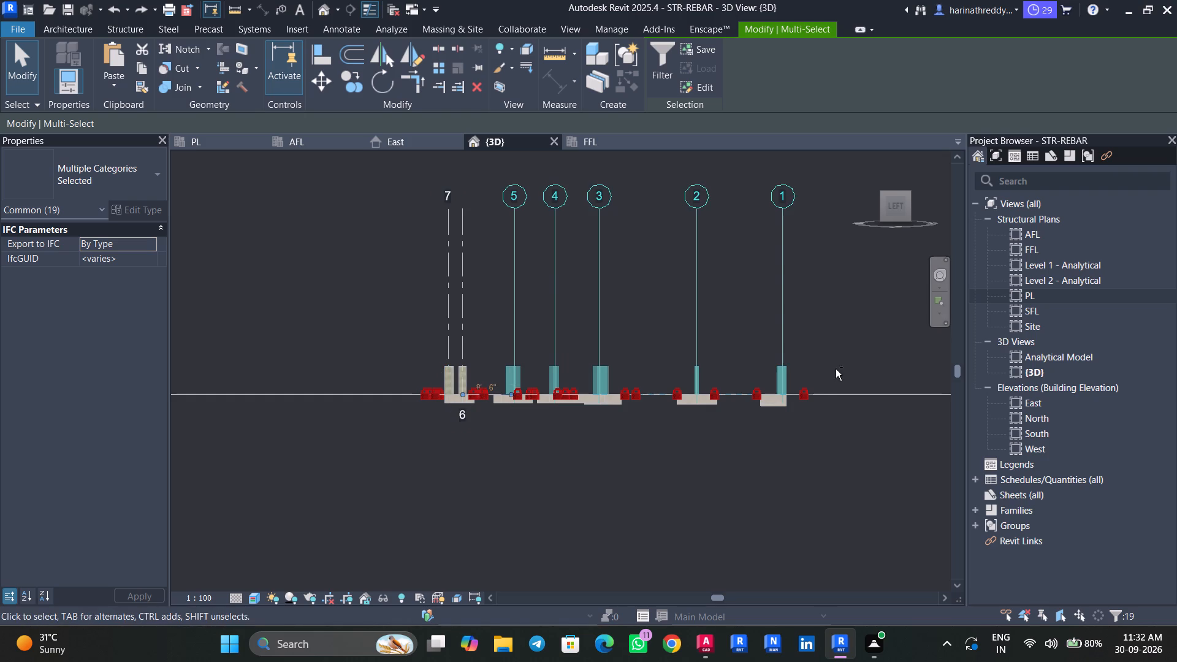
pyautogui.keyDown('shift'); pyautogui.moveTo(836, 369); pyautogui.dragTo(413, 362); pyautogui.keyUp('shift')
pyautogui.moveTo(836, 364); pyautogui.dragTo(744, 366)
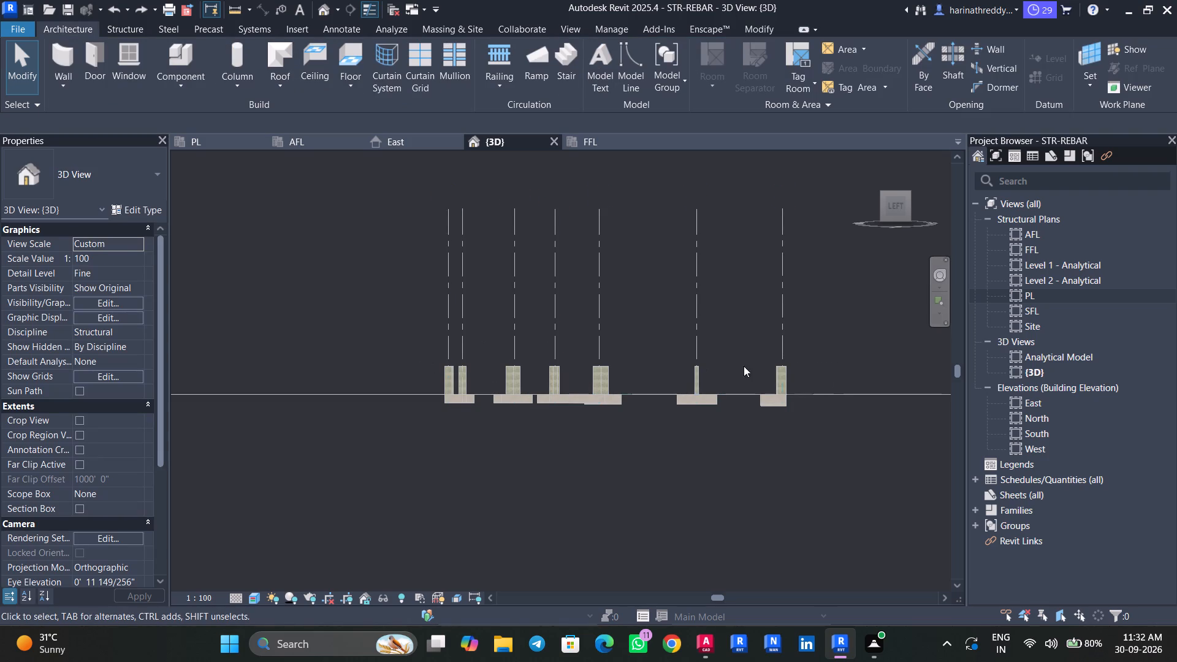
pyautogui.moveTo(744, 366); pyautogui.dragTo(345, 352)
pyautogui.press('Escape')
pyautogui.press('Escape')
# Select all structural columns, filter out the grids, copy them and paste them aligned to level FFL.
pyautogui.moveTo(821, 375); pyautogui.dragTo(726, 375)
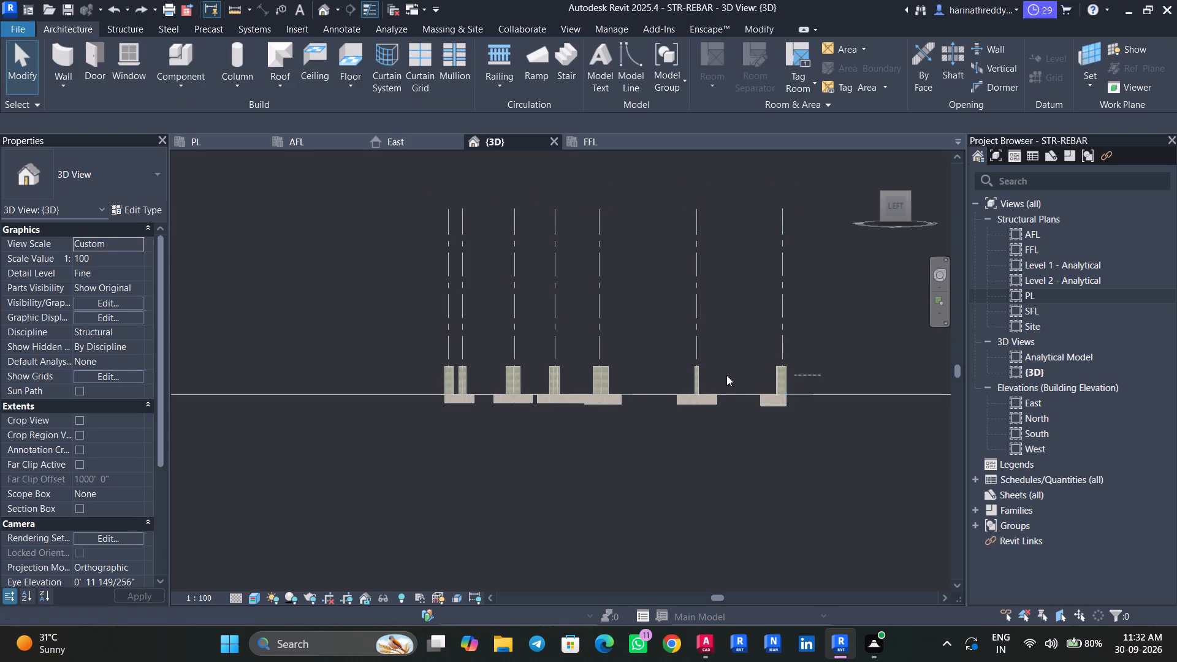
pyautogui.moveTo(726, 375); pyautogui.dragTo(359, 373)
pyautogui.click(660, 77)
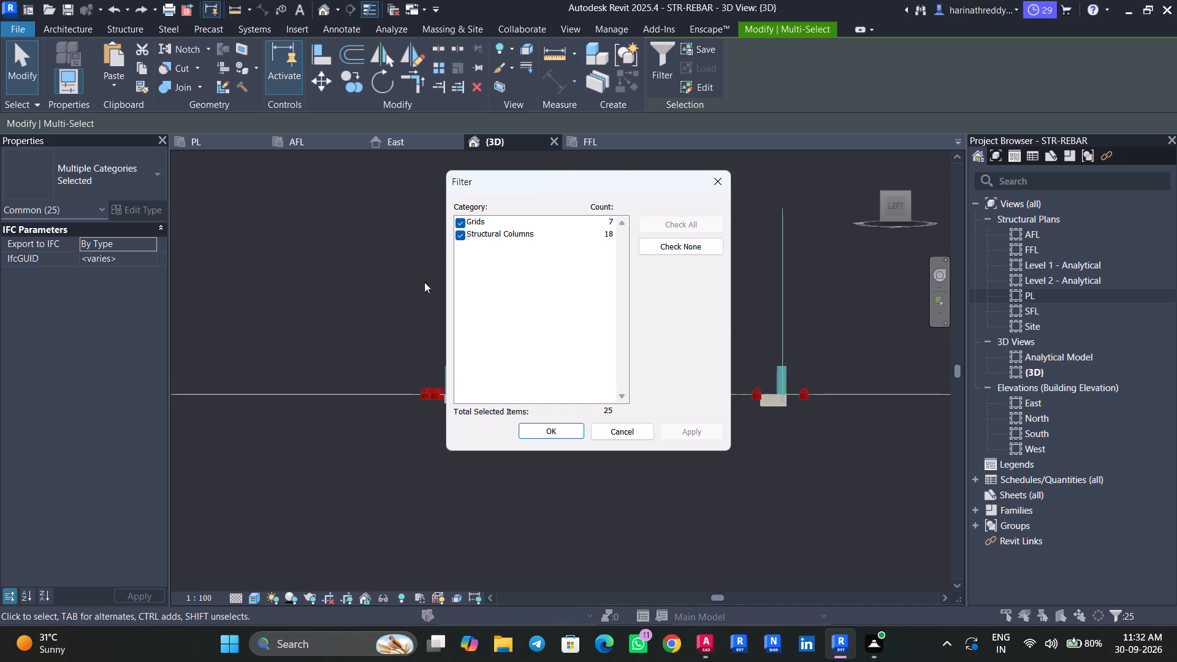
pyautogui.click(460, 223)
pyautogui.click(669, 436)
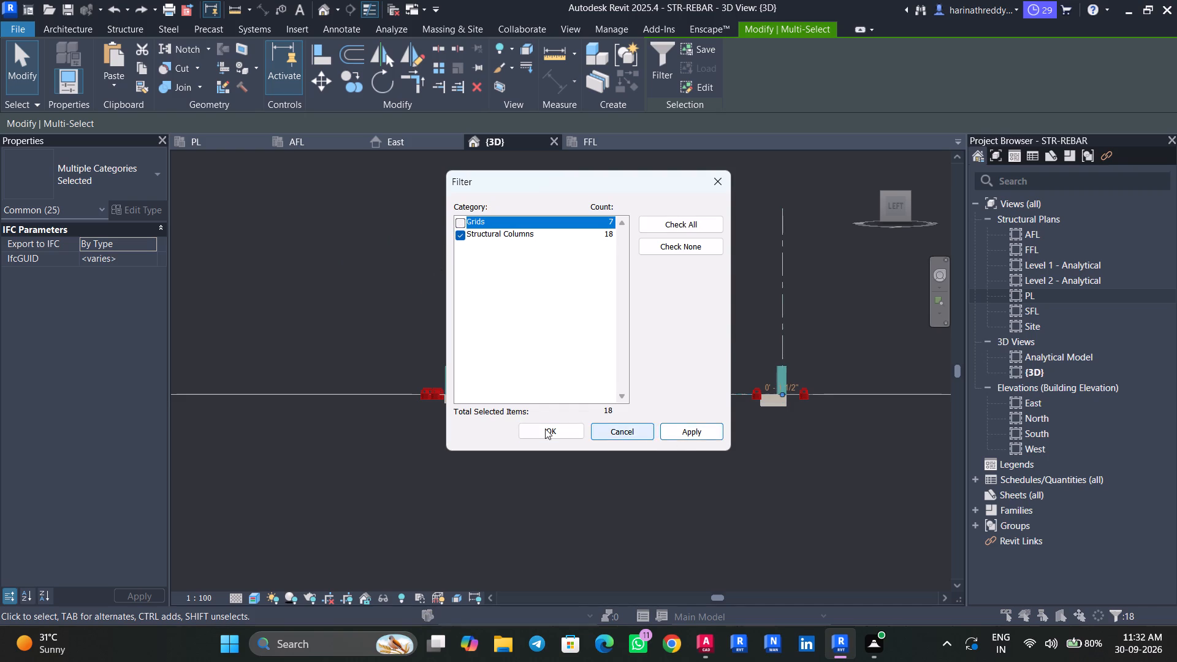
pyautogui.click(545, 428)
pyautogui.click(147, 74)
pyautogui.click(112, 96)
pyautogui.click(112, 90)
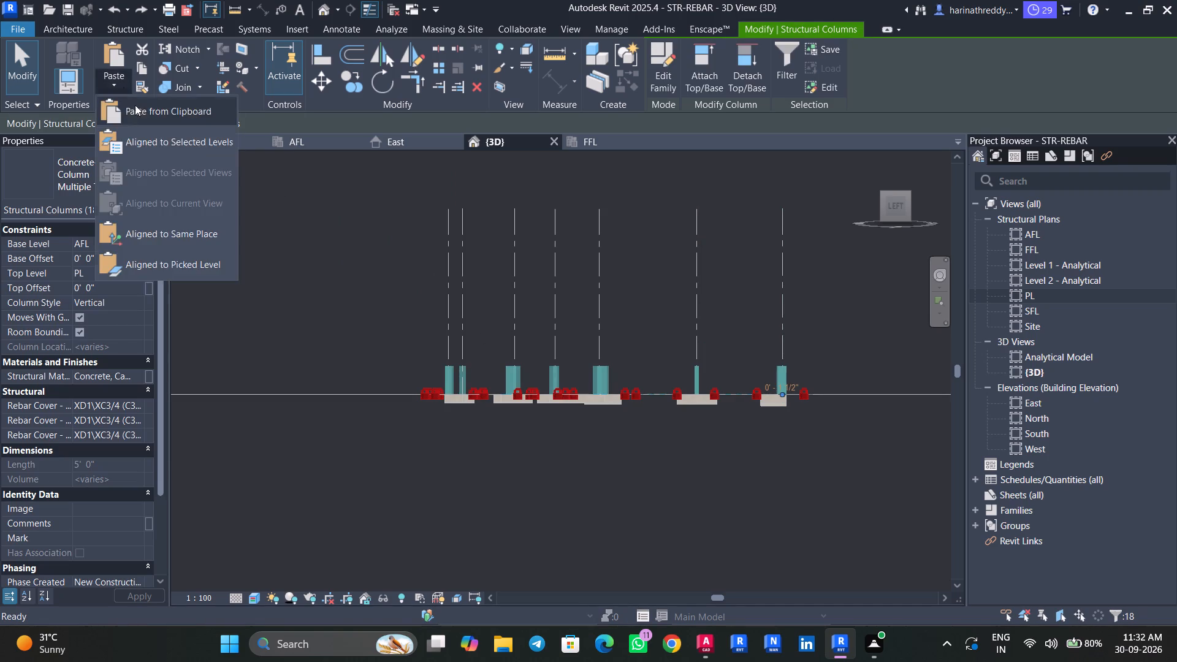
pyautogui.click(144, 132)
pyautogui.click(74, 220)
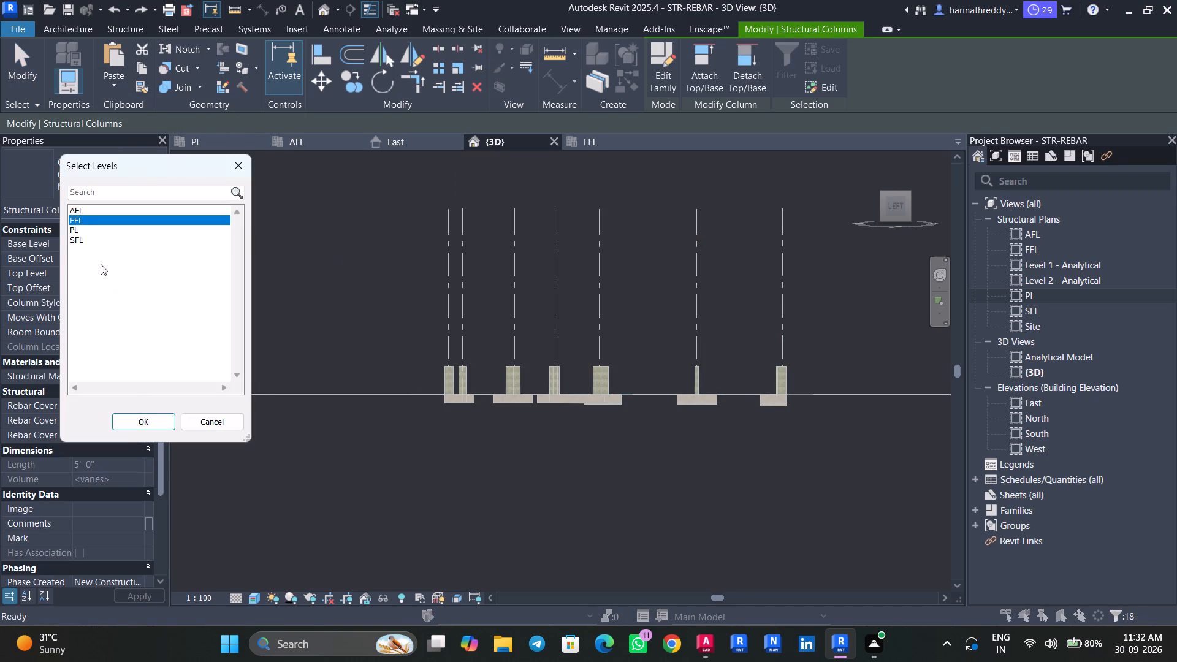
pyautogui.click(161, 416)
pyautogui.press('Escape')
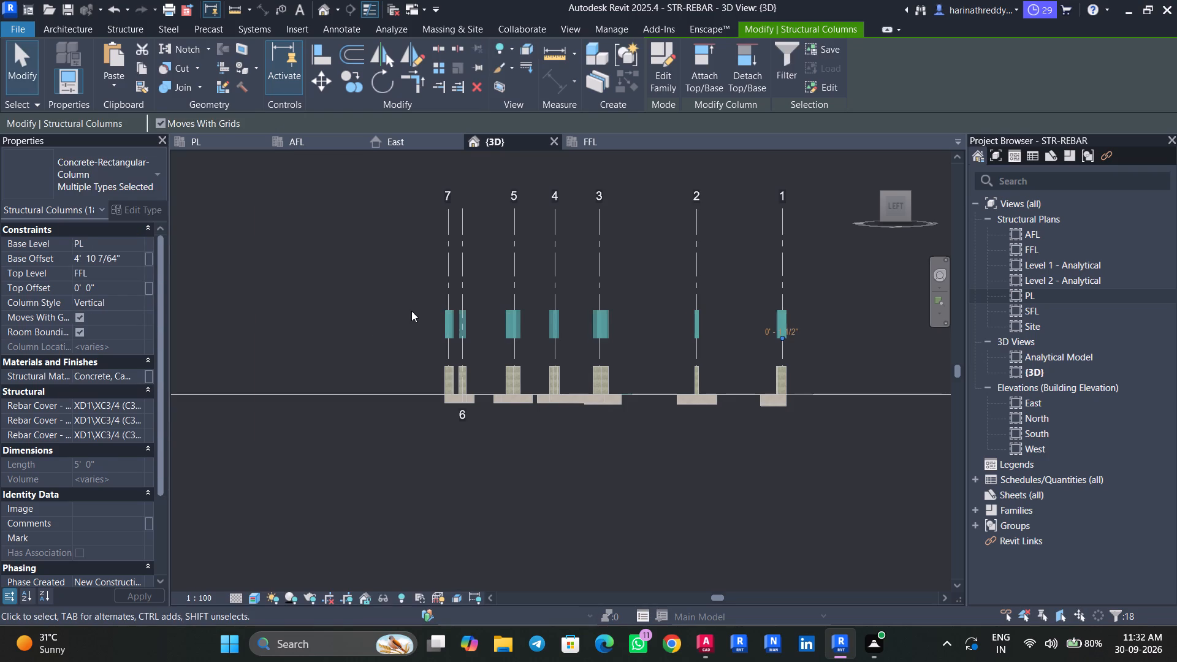
pyautogui.press('Escape')
pyautogui.press('Escape')
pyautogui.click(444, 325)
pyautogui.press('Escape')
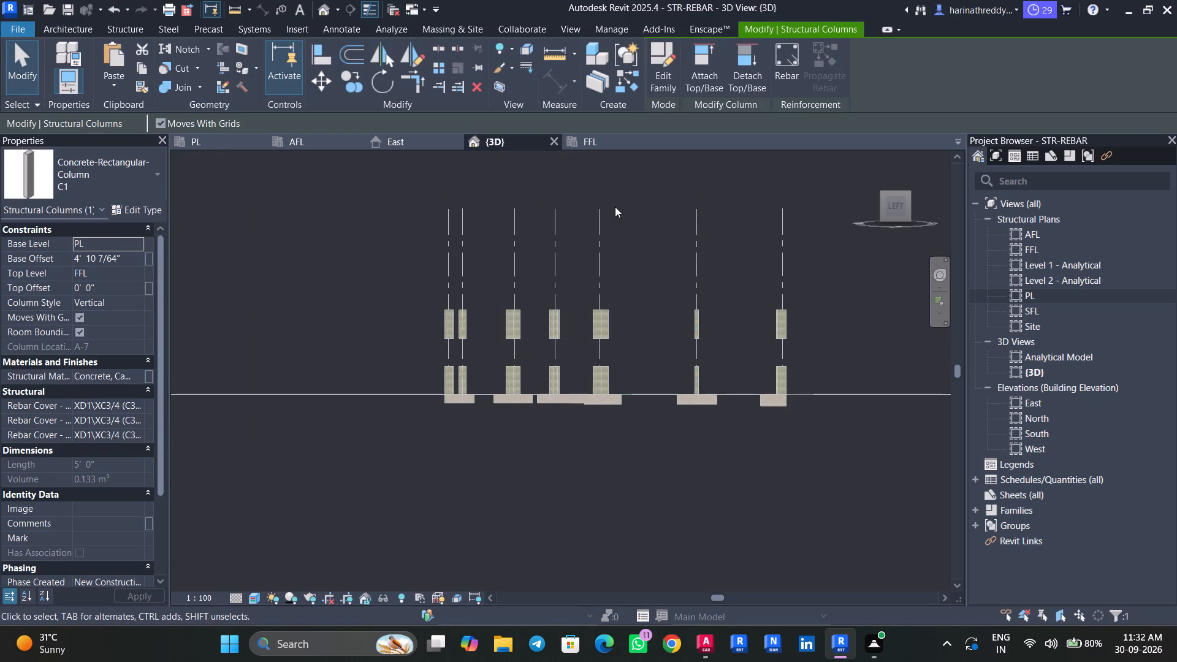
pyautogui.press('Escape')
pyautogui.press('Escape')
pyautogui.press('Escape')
# Select the pasted upper columns between PL and FFL, excluding the grids, and set their base offset to 0.
pyautogui.moveTo(836, 321); pyautogui.dragTo(441, 322)
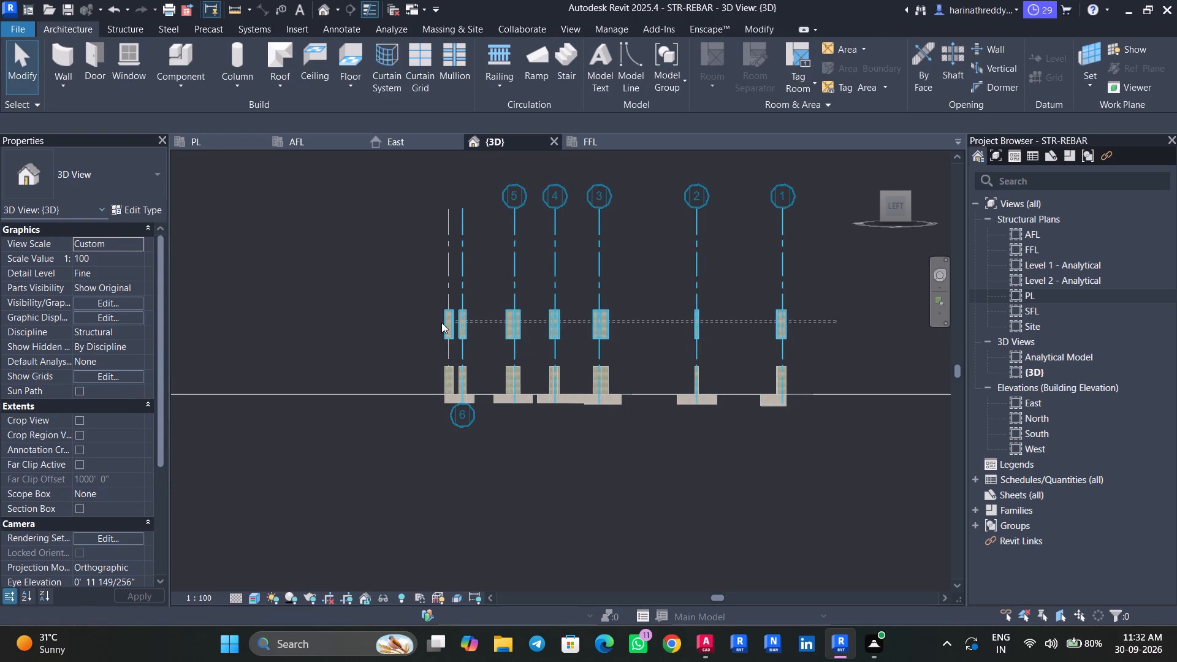
pyautogui.moveTo(441, 322); pyautogui.dragTo(425, 319)
pyautogui.click(656, 82)
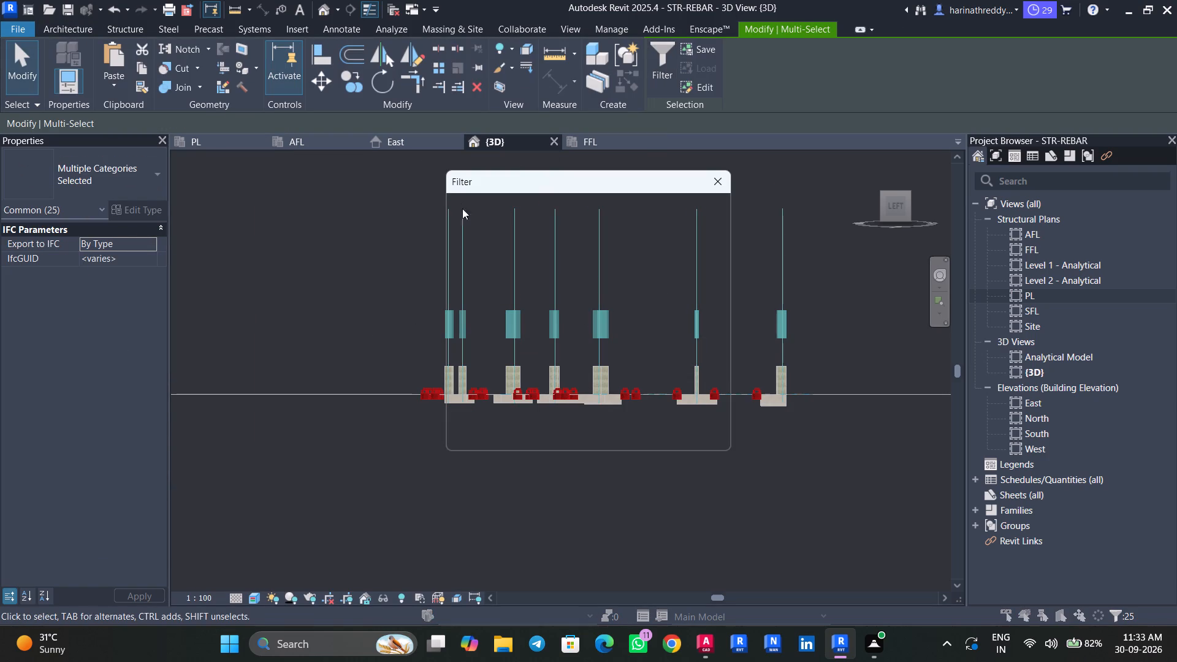
pyautogui.click(459, 221)
pyautogui.click(684, 430)
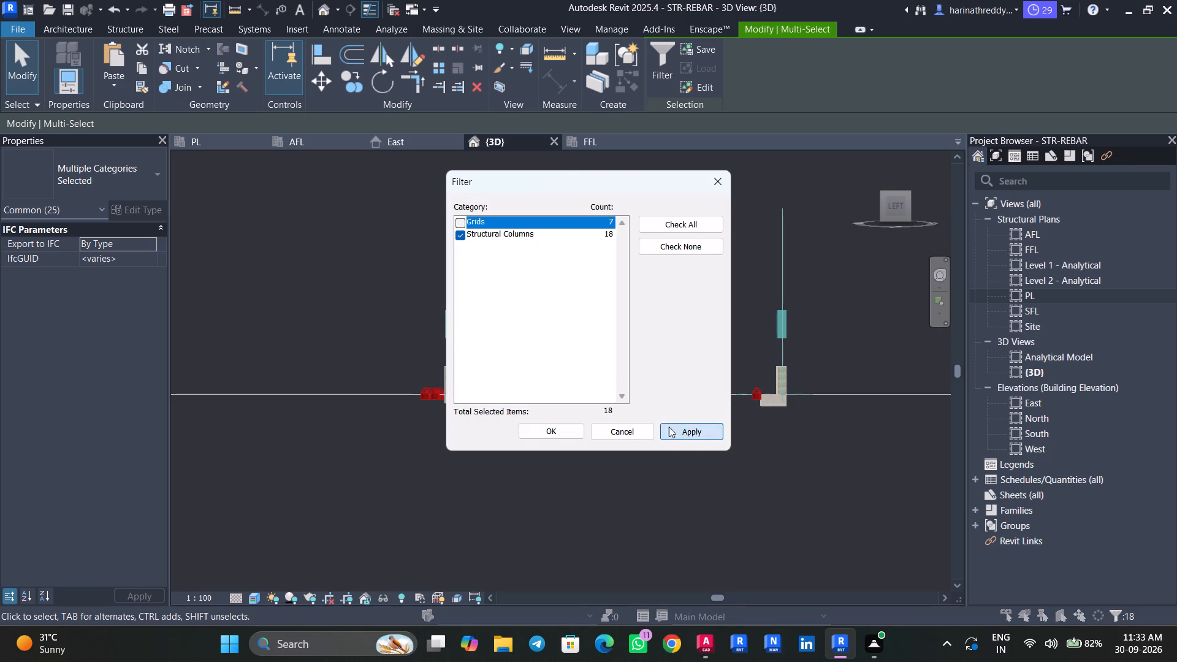
pyautogui.click(554, 427)
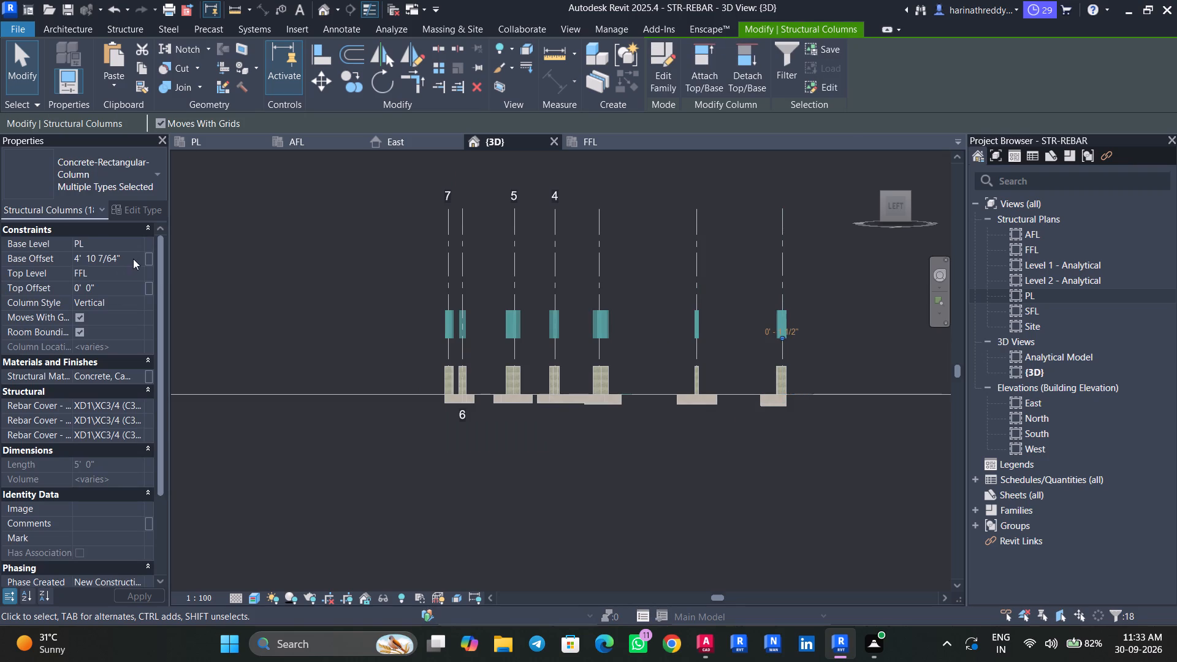
pyautogui.click(133, 259)
pyautogui.press('0')
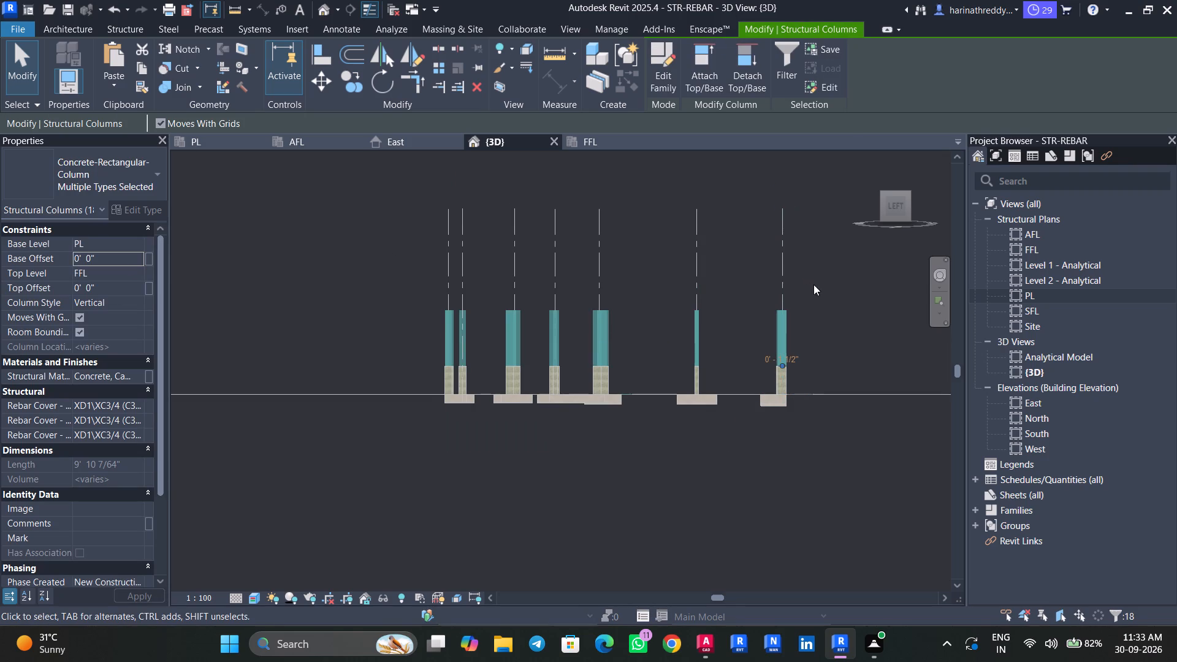
pyautogui.press('Escape')
pyautogui.press('Escape')
pyautogui.press('Escape')
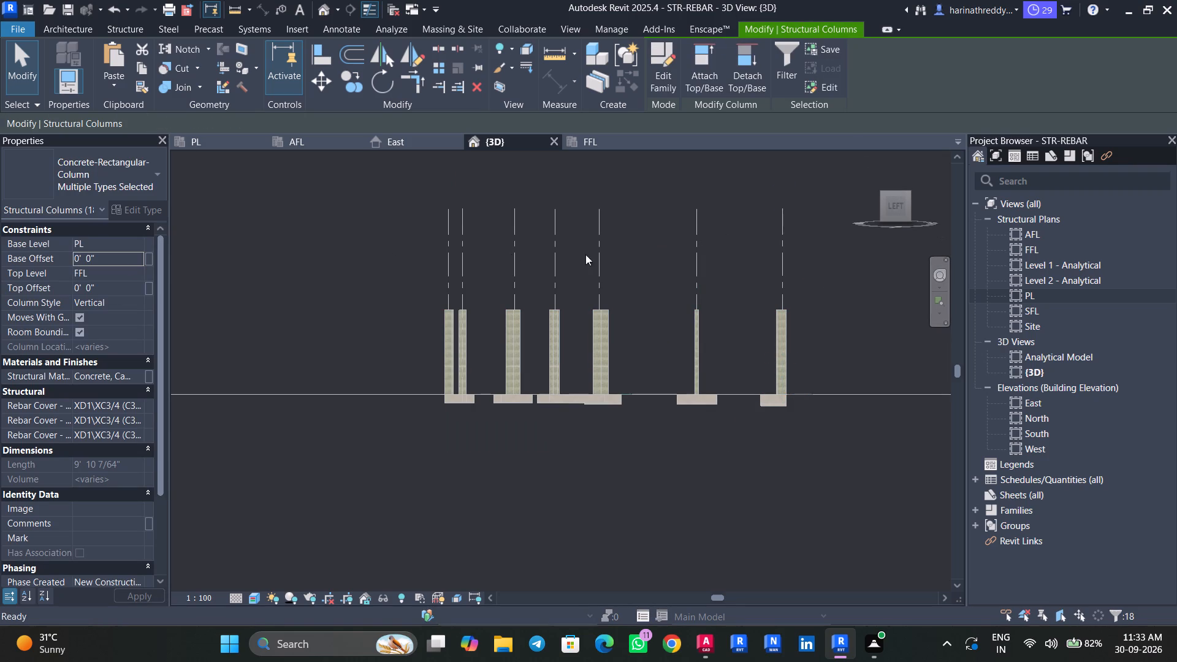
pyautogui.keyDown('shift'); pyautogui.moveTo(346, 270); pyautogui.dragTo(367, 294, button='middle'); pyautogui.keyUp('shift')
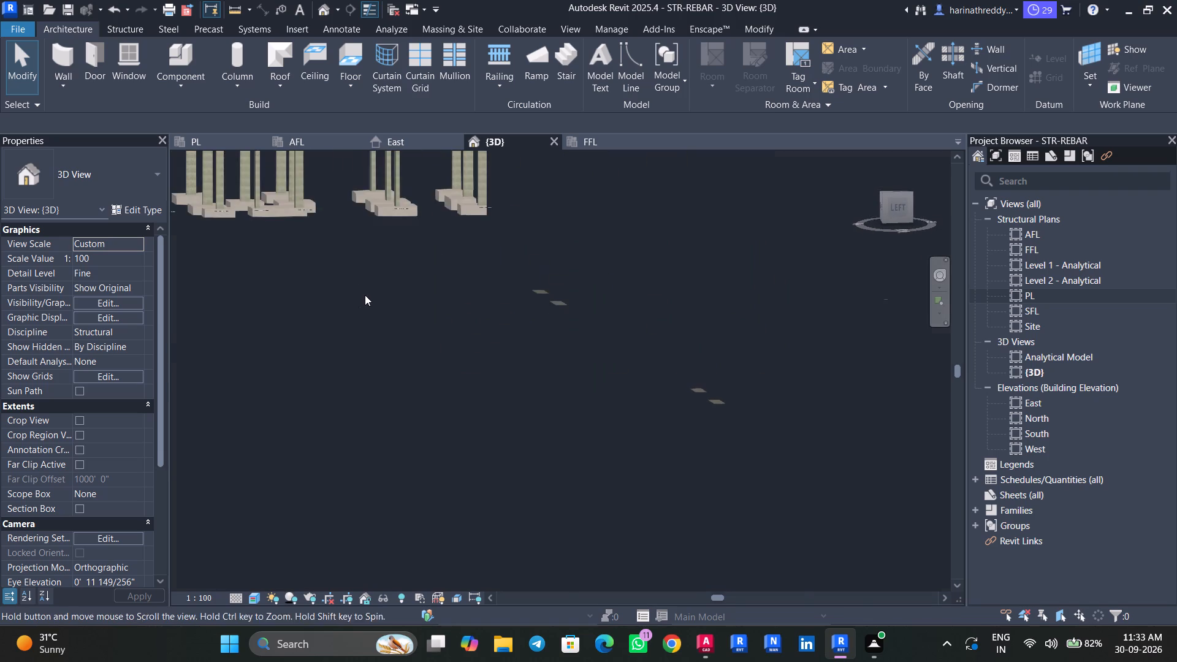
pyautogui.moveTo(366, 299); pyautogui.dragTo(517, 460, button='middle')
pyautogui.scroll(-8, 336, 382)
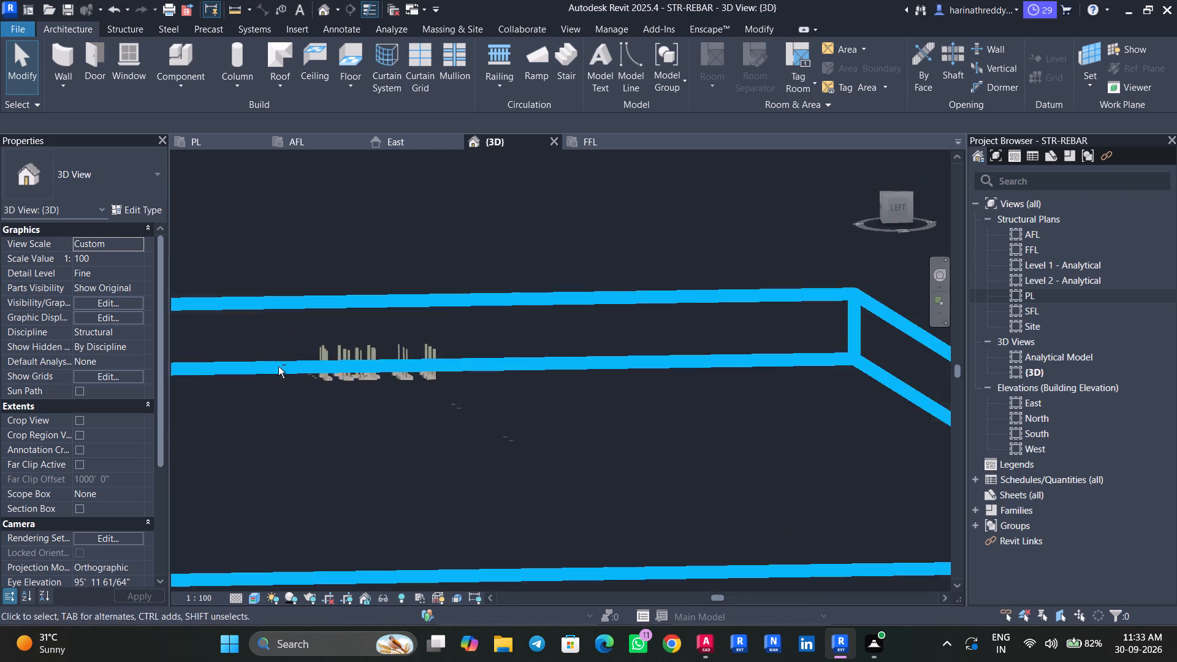
# Orbit around the model to examine the stacked columns on their footings in the 3D view.
pyautogui.keyDown('shift'); pyautogui.moveTo(281, 370); pyautogui.dragTo(346, 422, button='middle'); pyautogui.keyUp('shift')
pyautogui.moveTo(334, 417); pyautogui.dragTo(693, 579, button='middle')
pyautogui.scroll(8, 441, 425)
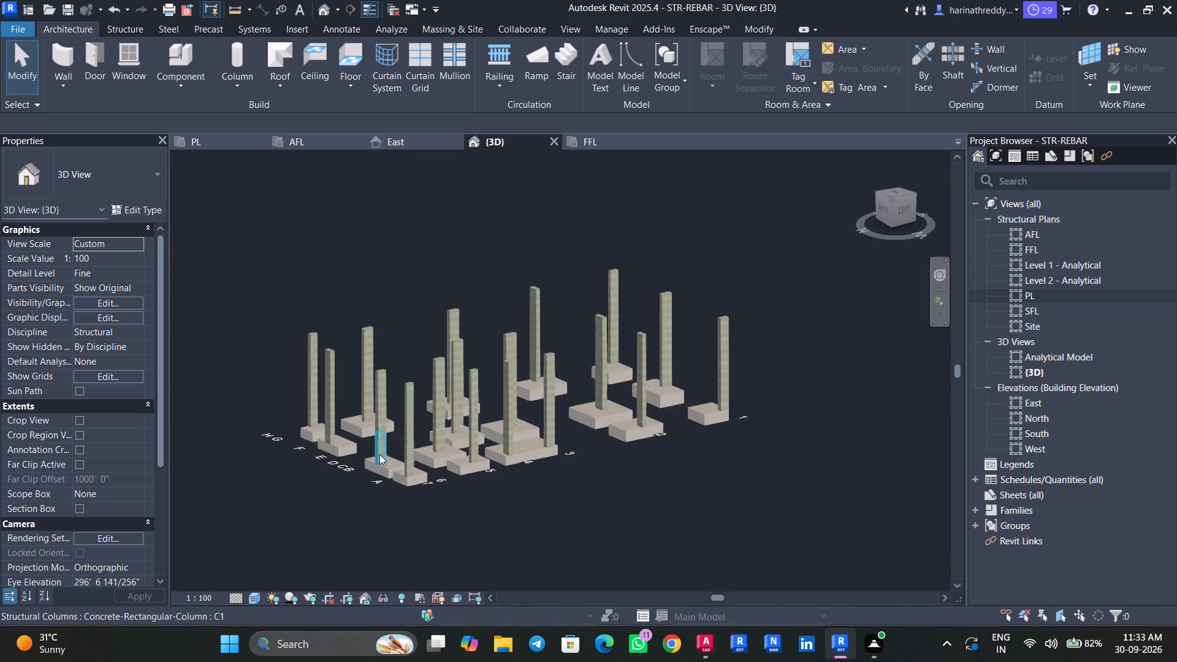
pyautogui.scroll(3, 379, 454)
pyautogui.scroll(-1, 373, 460)
pyautogui.scroll(12, 373, 460)
pyautogui.scroll(-3, 394, 430)
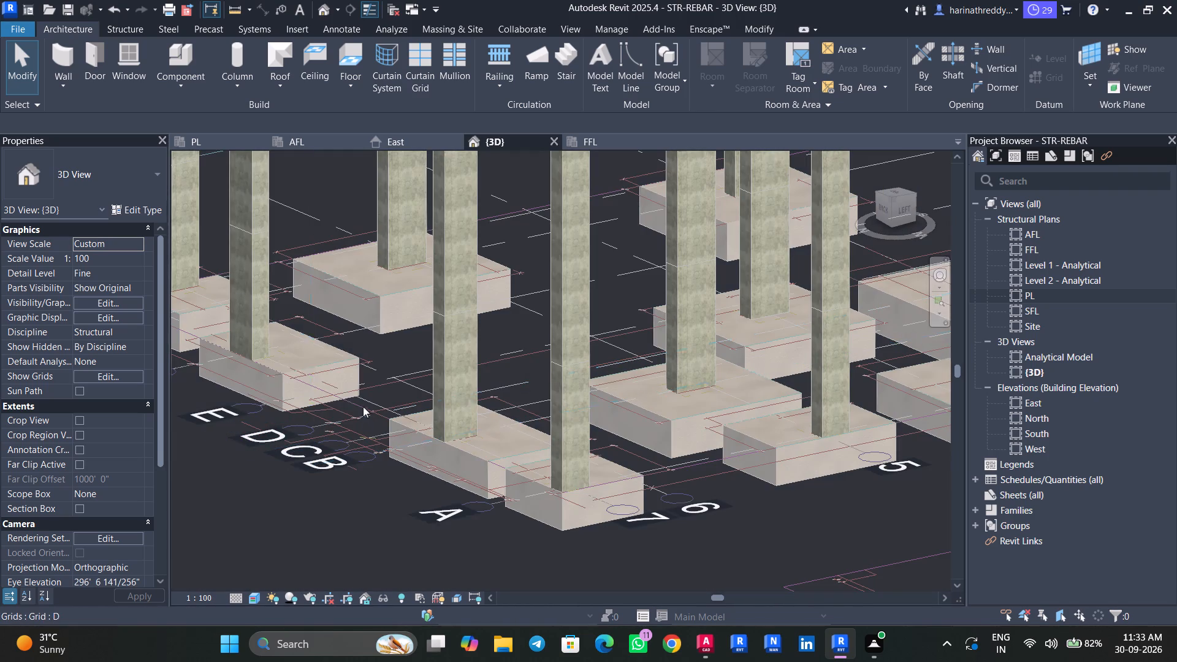
pyautogui.scroll(-3, 342, 401)
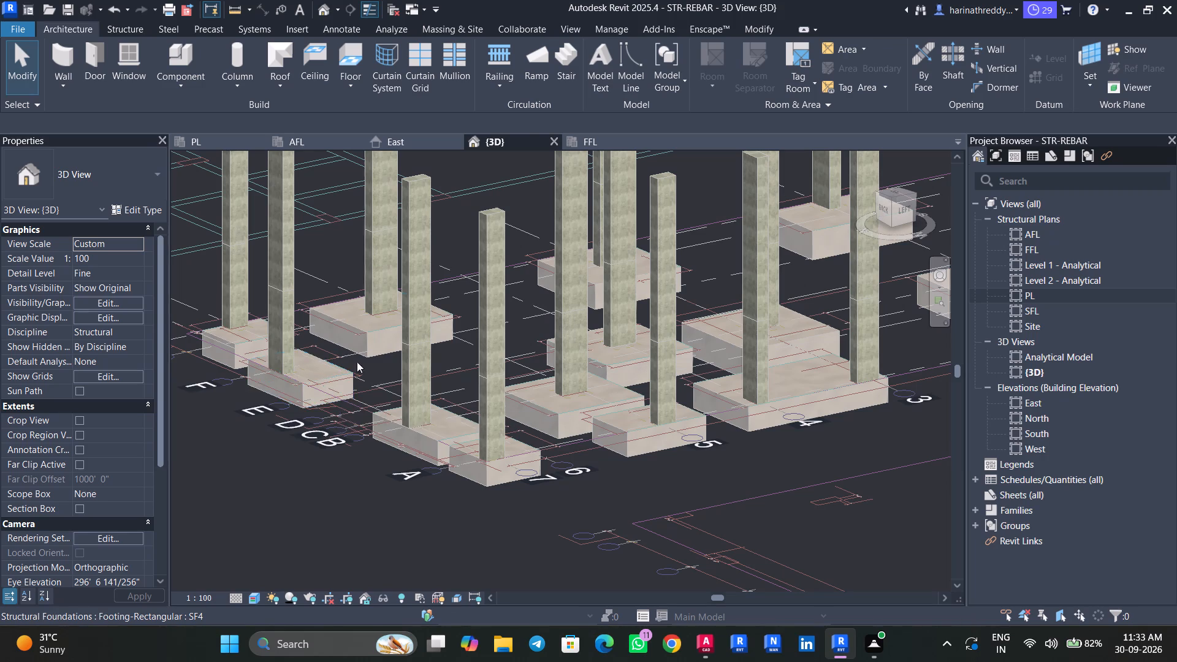
pyautogui.moveTo(359, 360); pyautogui.dragTo(255, 426, button='middle')
pyautogui.moveTo(858, 453); pyautogui.dragTo(838, 466, button='middle')
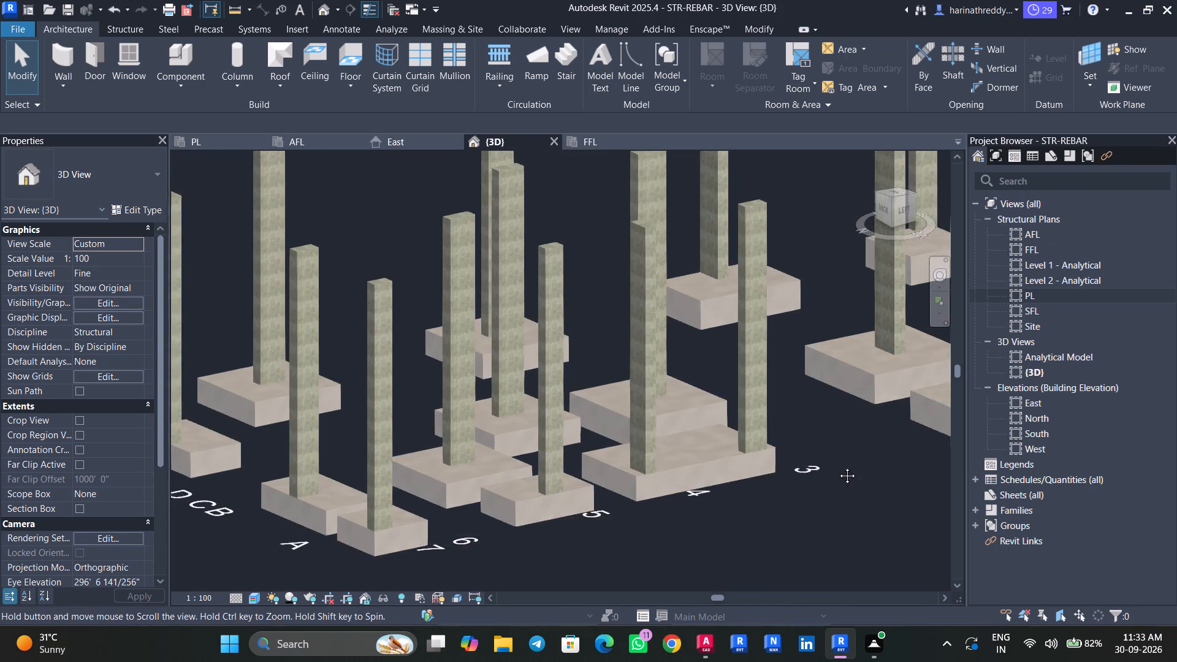
pyautogui.moveTo(838, 466); pyautogui.dragTo(836, 468, button='middle')
pyautogui.keyDown('shift'); pyautogui.moveTo(821, 449); pyautogui.dragTo(815, 464, button='middle'); pyautogui.keyUp('shift')
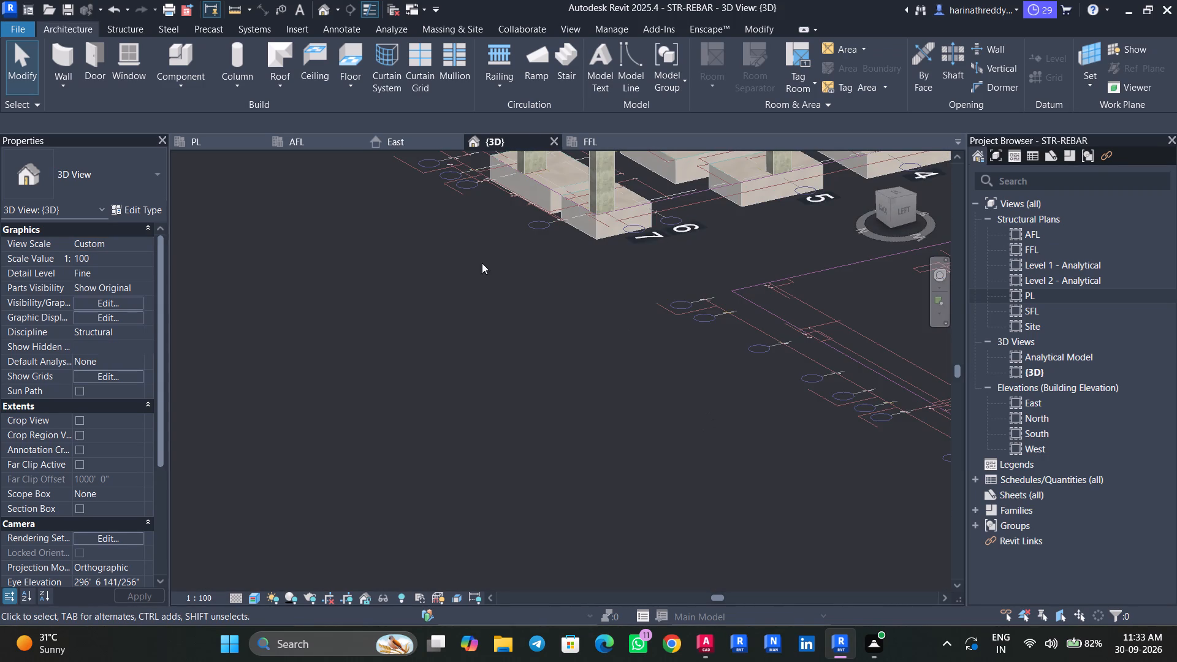
# Open the AFL structural plan and examine the C1 column and SF5 footing against the imported drawing.
pyautogui.click(292, 140)
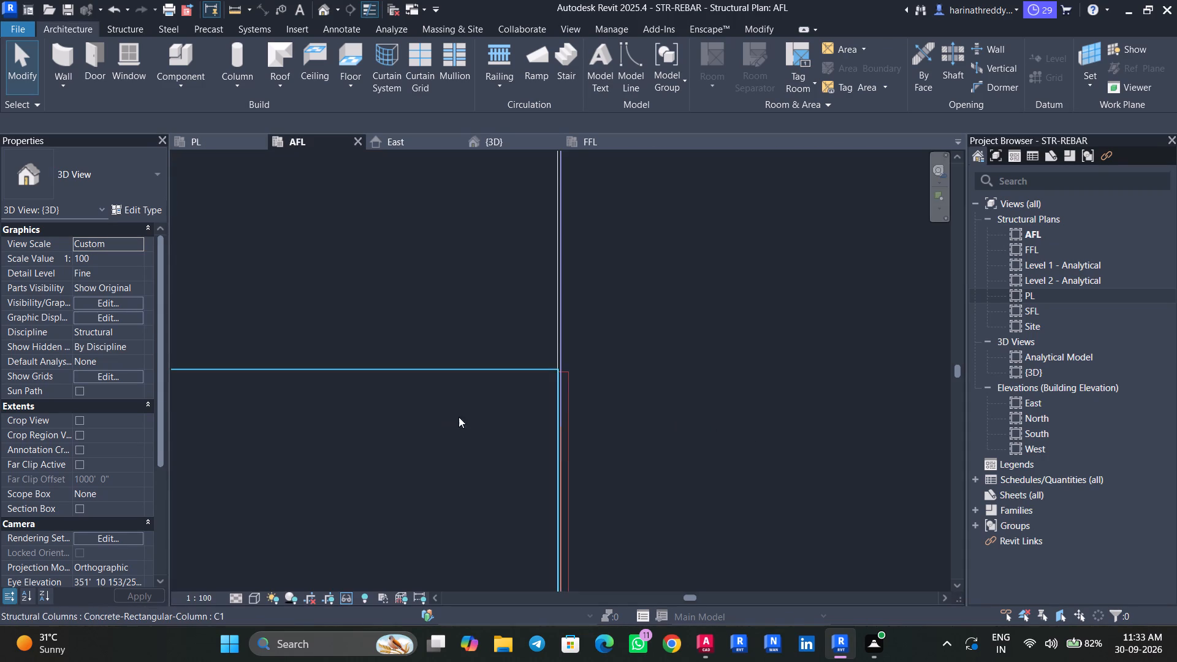
pyautogui.scroll(-1, 570, 416)
pyautogui.scroll(1, 570, 416)
pyautogui.scroll(-20, 570, 416)
pyautogui.scroll(-11, 570, 416)
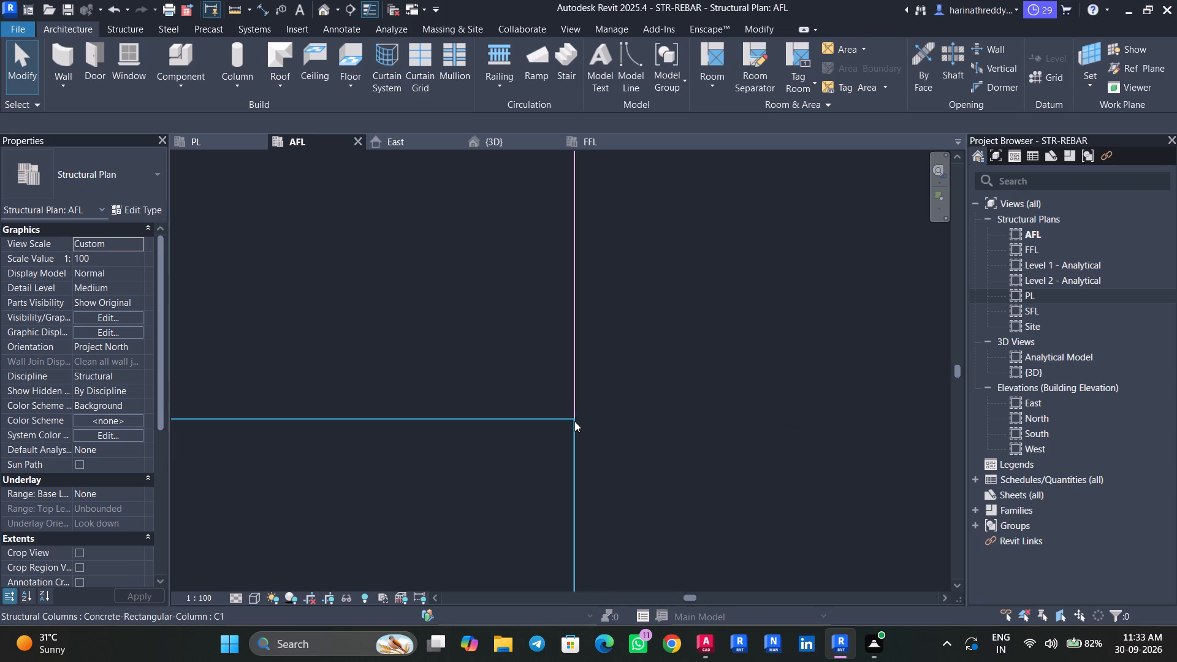
pyautogui.scroll(-20, 574, 421)
pyautogui.scroll(-13, 574, 421)
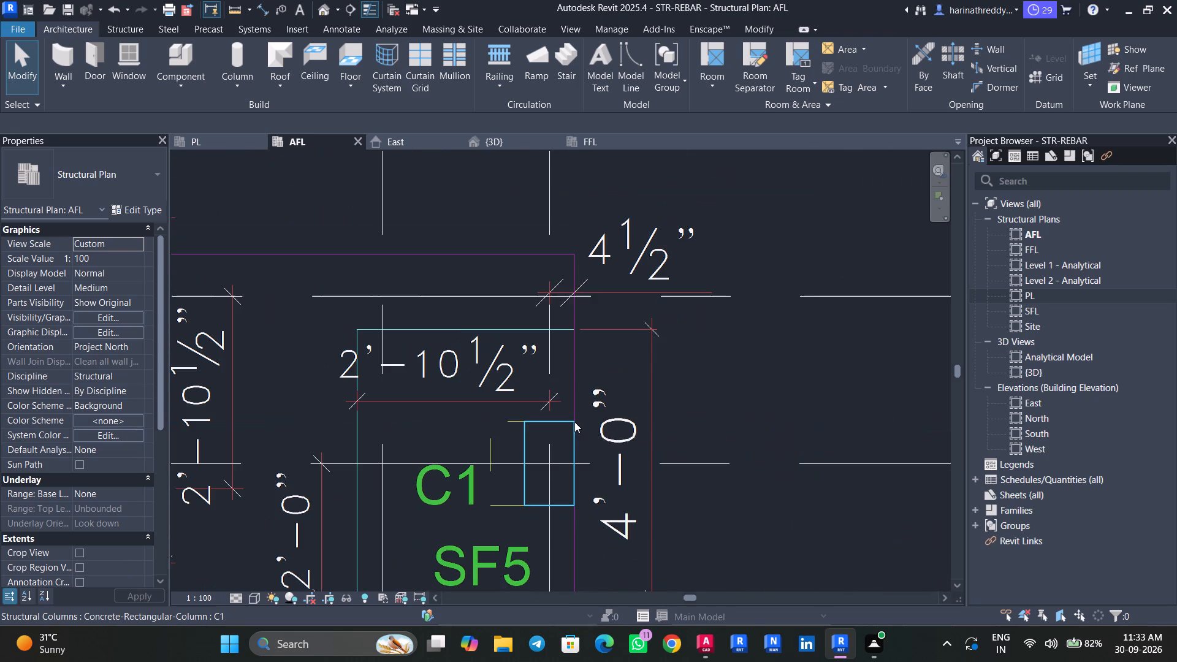
pyautogui.press('Escape')
pyautogui.press('Escape')
pyautogui.press('Escape')
pyautogui.scroll(5, 546, 483)
pyautogui.moveTo(535, 485); pyautogui.dragTo(634, 291, button='middle')
pyautogui.moveTo(558, 497); pyautogui.dragTo(596, 307, button='middle')
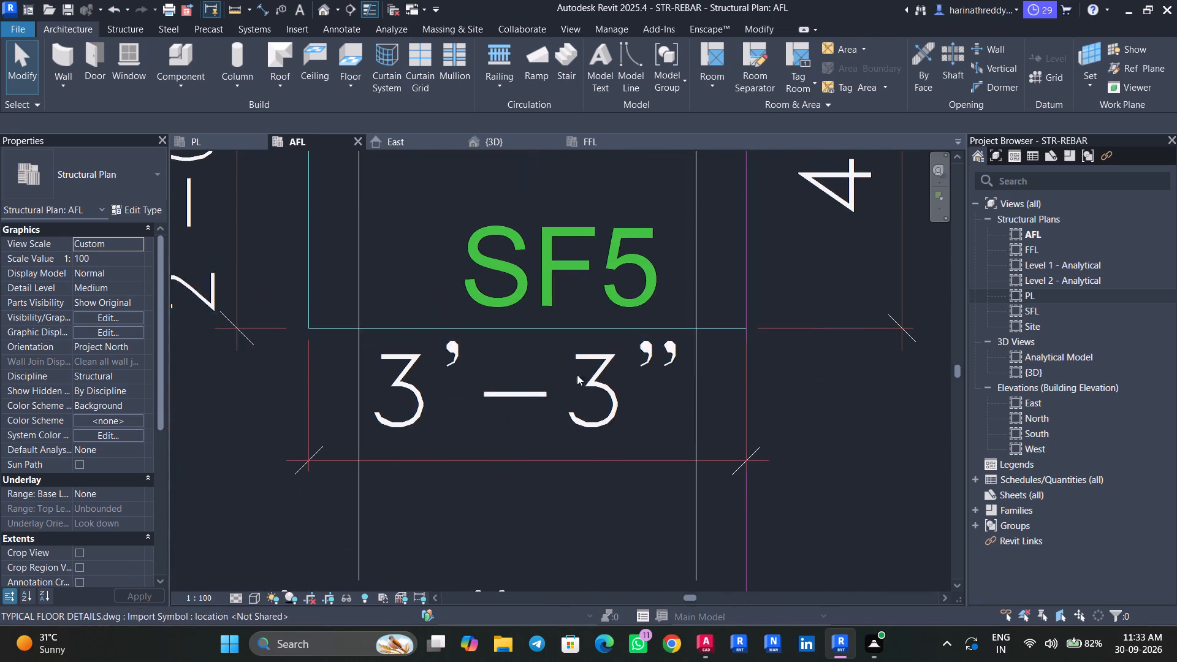
pyautogui.scroll(7, 345, 322)
pyautogui.scroll(-1, 281, 314)
pyautogui.scroll(5, 281, 314)
pyautogui.scroll(-1, 275, 318)
pyautogui.scroll(10, 275, 318)
pyautogui.scroll(-2, 333, 369)
pyautogui.scroll(1, 333, 369)
pyautogui.scroll(-7, 332, 369)
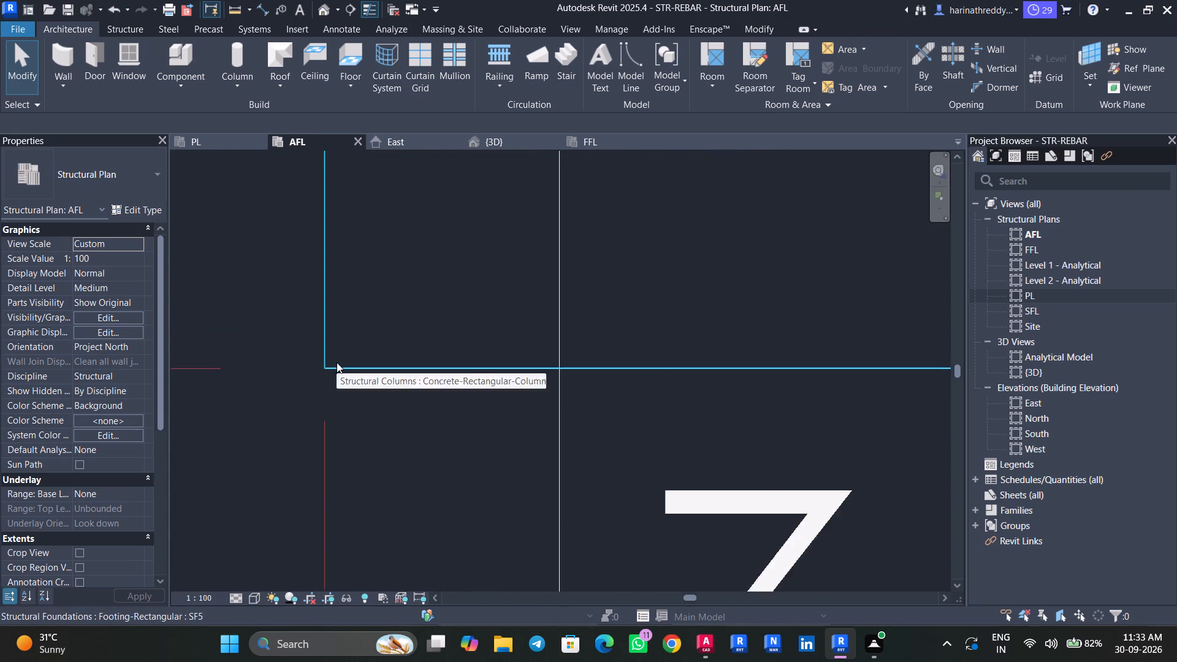
pyautogui.scroll(-18, 337, 362)
pyautogui.scroll(1, 339, 359)
pyautogui.scroll(-12, 339, 359)
# Examine how the C1 column and CF2 footing near grids A and 7 align with the imported drawing.
pyautogui.moveTo(335, 358); pyautogui.dragTo(572, 387, button='middle')
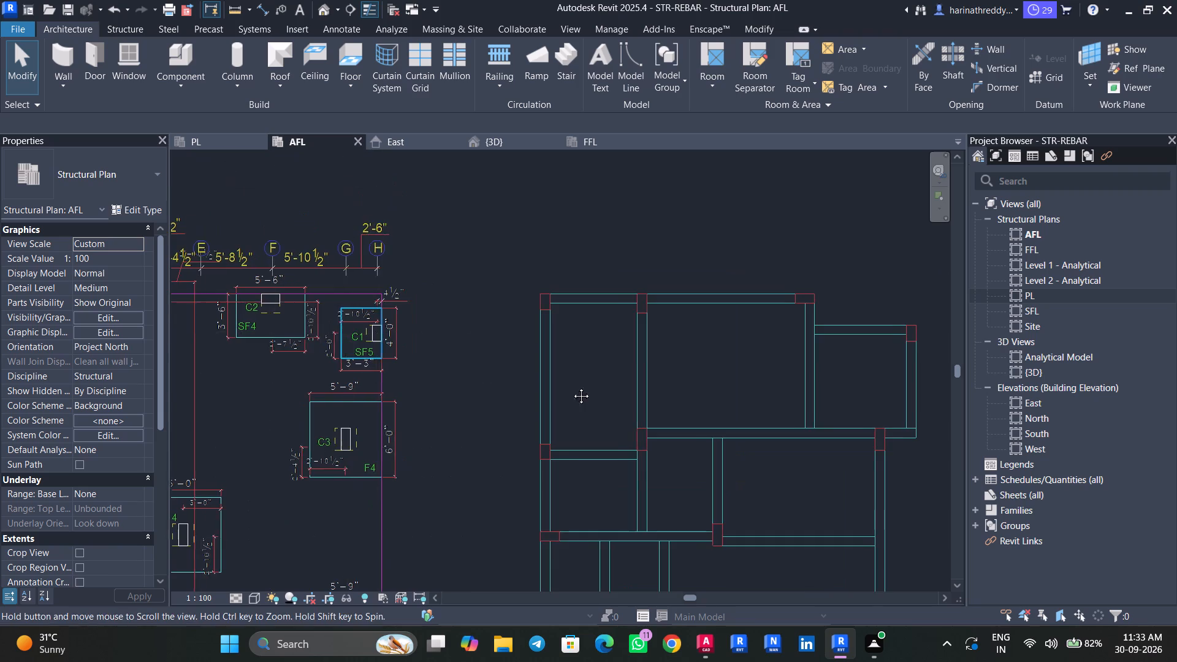
pyautogui.moveTo(572, 387); pyautogui.dragTo(584, 390, button='middle')
pyautogui.moveTo(394, 388); pyautogui.dragTo(474, 393, button='middle')
pyautogui.scroll(18, 302, 349)
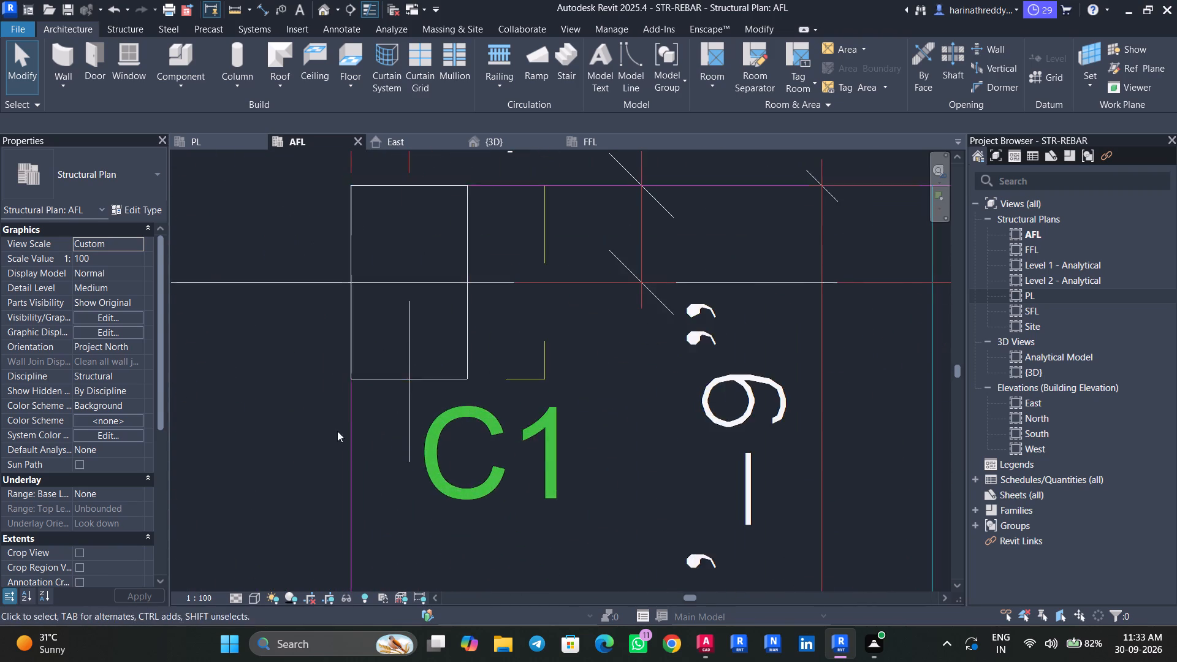
pyautogui.scroll(1, 348, 433)
pyautogui.moveTo(348, 433); pyautogui.dragTo(362, 407, button='middle')
pyautogui.scroll(19, 357, 411)
pyautogui.click(390, 401)
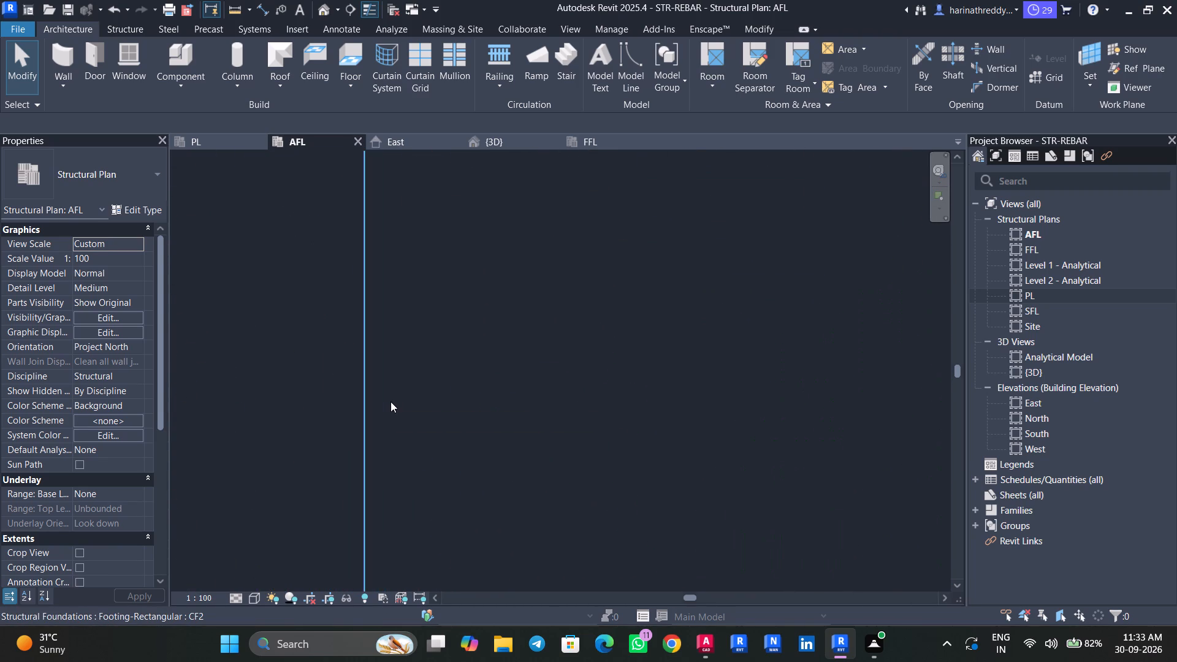
pyautogui.press('Escape')
pyautogui.press('Escape')
pyautogui.scroll(-12, 390, 401)
pyautogui.moveTo(394, 403); pyautogui.dragTo(376, 469, button='middle')
pyautogui.scroll(-3, 378, 457)
pyautogui.moveTo(384, 446); pyautogui.dragTo(336, 501, button='middle')
pyautogui.moveTo(427, 424); pyautogui.dragTo(387, 486, button='middle')
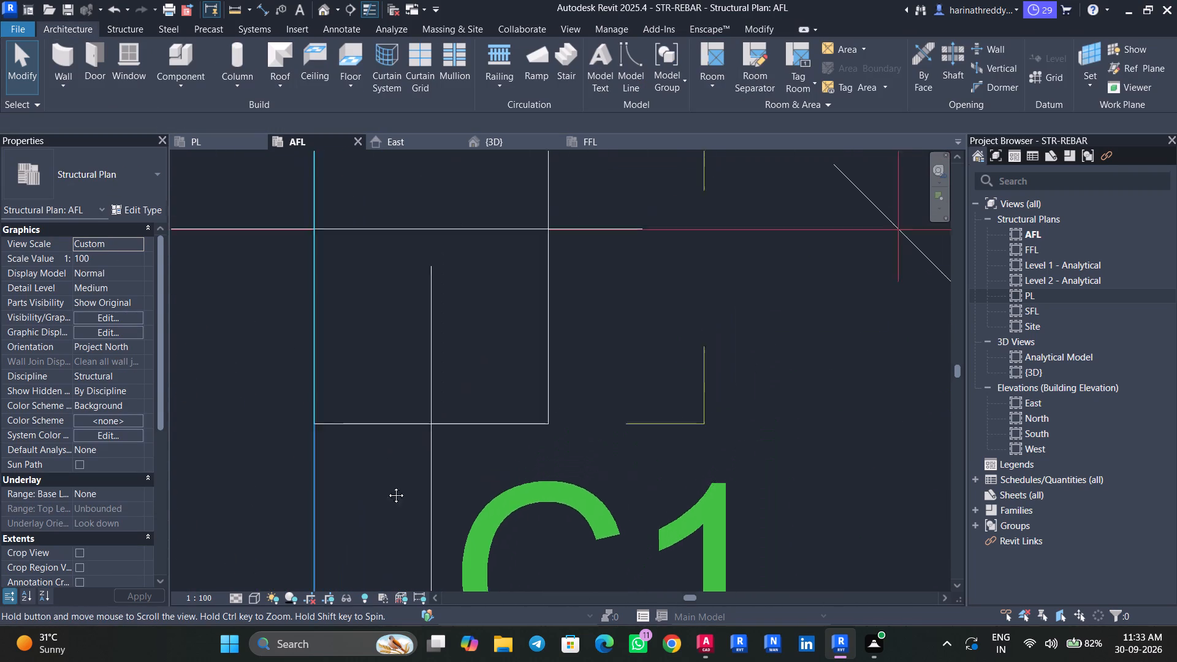
pyautogui.moveTo(387, 486); pyautogui.dragTo(357, 509, button='middle')
pyautogui.moveTo(539, 355); pyautogui.dragTo(378, 512, button='middle')
pyautogui.scroll(1, 482, 356)
pyautogui.moveTo(464, 384); pyautogui.dragTo(374, 512, button='middle')
pyautogui.scroll(2, 388, 398)
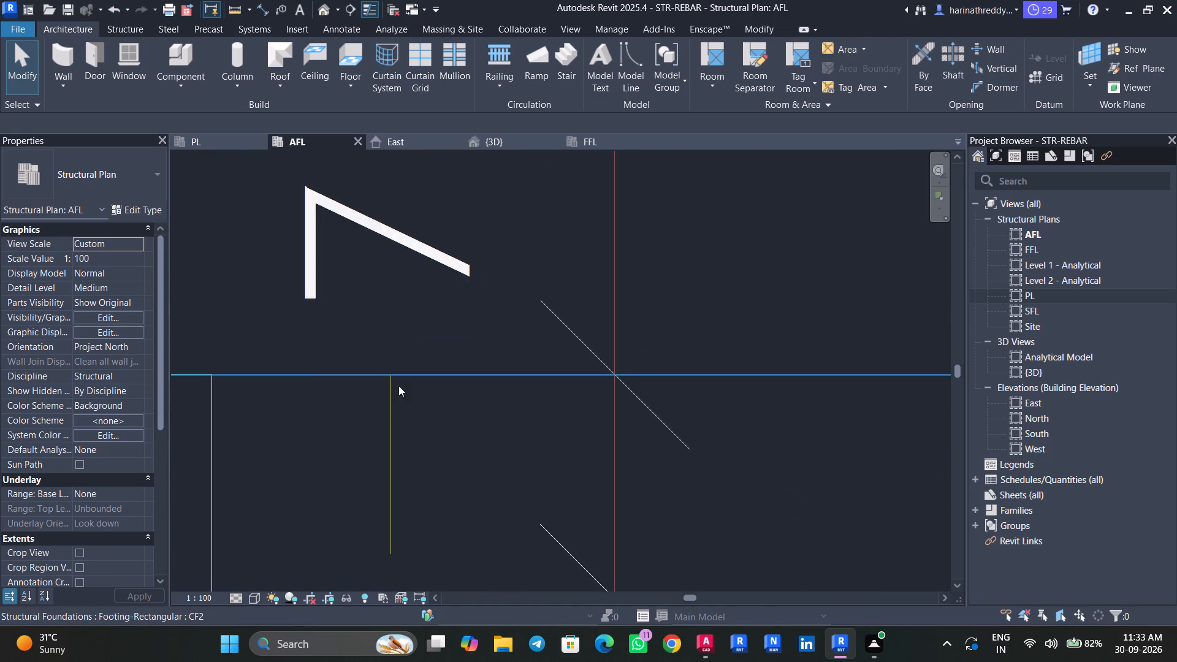
pyautogui.scroll(20, 398, 386)
pyautogui.scroll(2, 398, 386)
pyautogui.scroll(-10, 392, 357)
pyautogui.scroll(1, 395, 358)
pyautogui.scroll(-1, 395, 358)
pyautogui.scroll(1, 395, 358)
pyautogui.scroll(-19, 393, 359)
pyautogui.scroll(1, 393, 363)
pyautogui.scroll(-18, 393, 363)
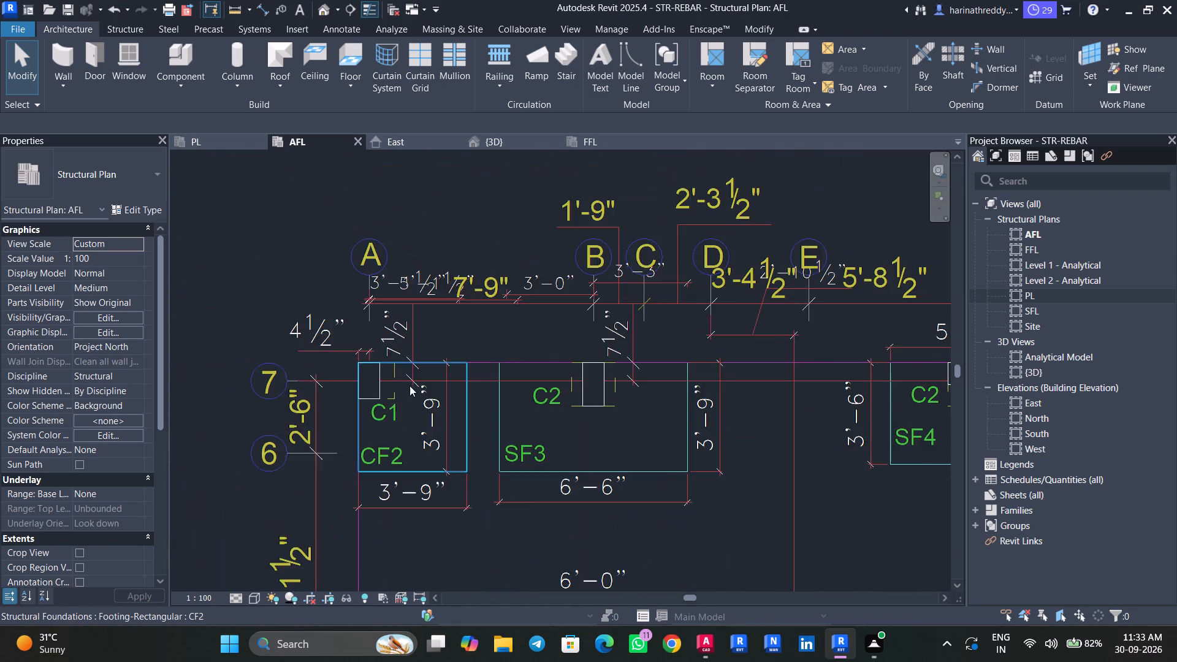
# Examine the C1 column and the lower edge of the SF4 footing along grid A against the imported drawing.
pyautogui.scroll(1, 471, 445)
pyautogui.moveTo(471, 445); pyautogui.dragTo(462, 362, button='middle')
pyautogui.moveTo(438, 468); pyautogui.dragTo(474, 375, button='middle')
pyautogui.scroll(14, 386, 465)
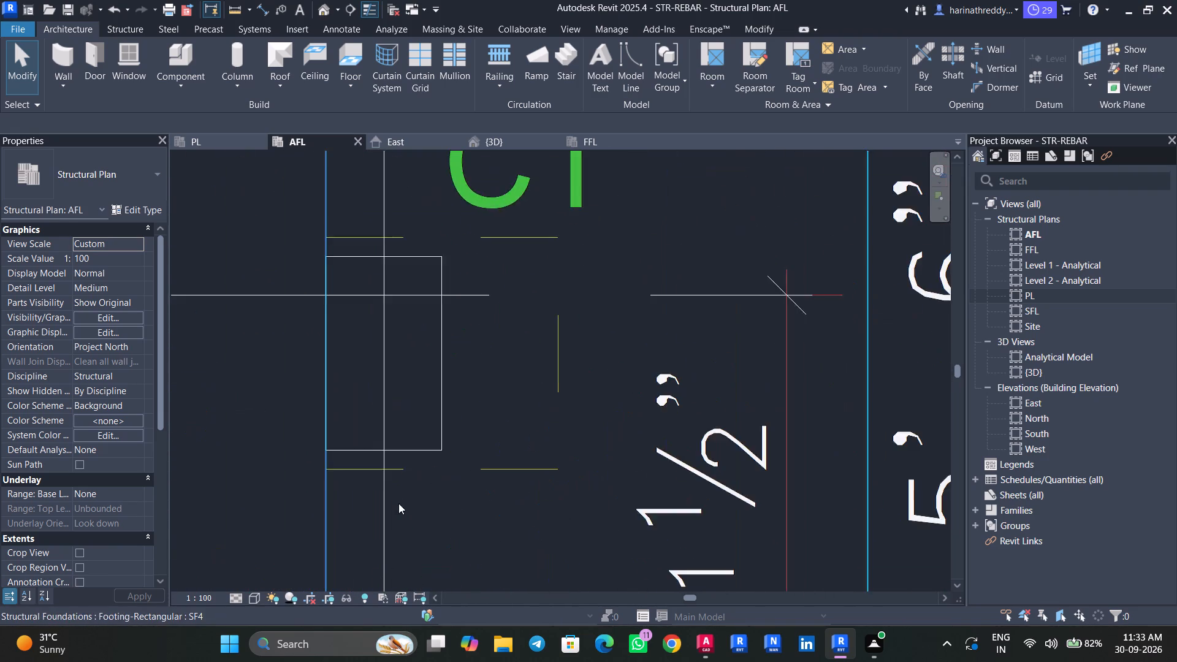
pyautogui.moveTo(412, 509); pyautogui.dragTo(368, 313, button='middle')
pyautogui.scroll(2, 371, 337)
pyautogui.moveTo(444, 471); pyautogui.dragTo(412, 292, button='middle')
pyautogui.moveTo(486, 474); pyautogui.dragTo(457, 369, button='middle')
pyautogui.click(588, 360)
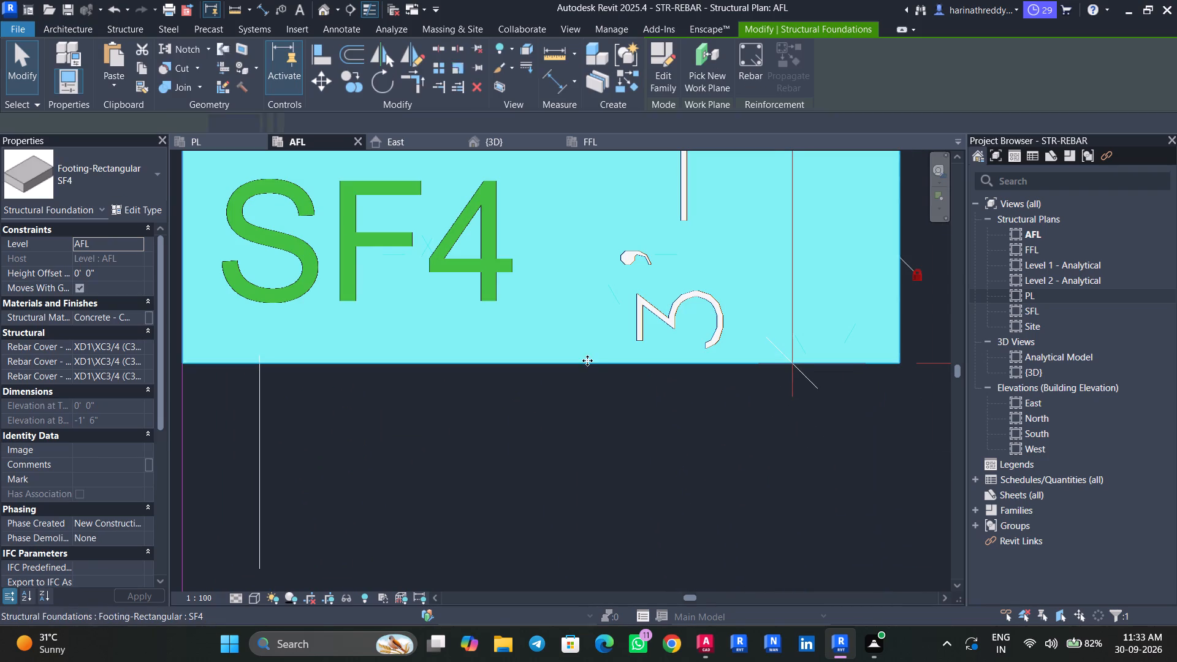
pyautogui.scroll(6, 526, 420)
pyautogui.moveTo(549, 375); pyautogui.dragTo(395, 523, button='middle')
pyautogui.scroll(-4, 394, 512)
pyautogui.scroll(1, 394, 512)
pyautogui.scroll(-4, 394, 512)
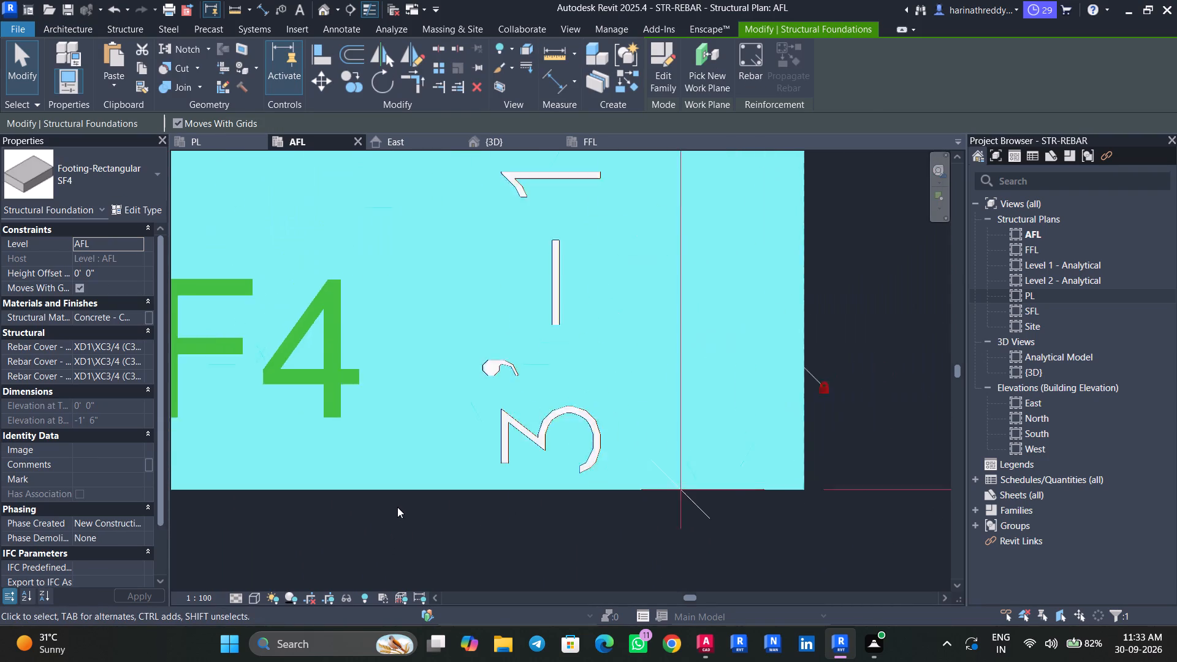
pyautogui.scroll(-6, 397, 507)
pyautogui.scroll(1, 399, 504)
pyautogui.scroll(-2, 399, 504)
pyautogui.press('Escape')
pyautogui.press('Escape')
# Examine the C4 column at grids B and 5 and its F3 footing against the imported drawing's outlines.
pyautogui.moveTo(649, 484); pyautogui.dragTo(586, 536, button='middle')
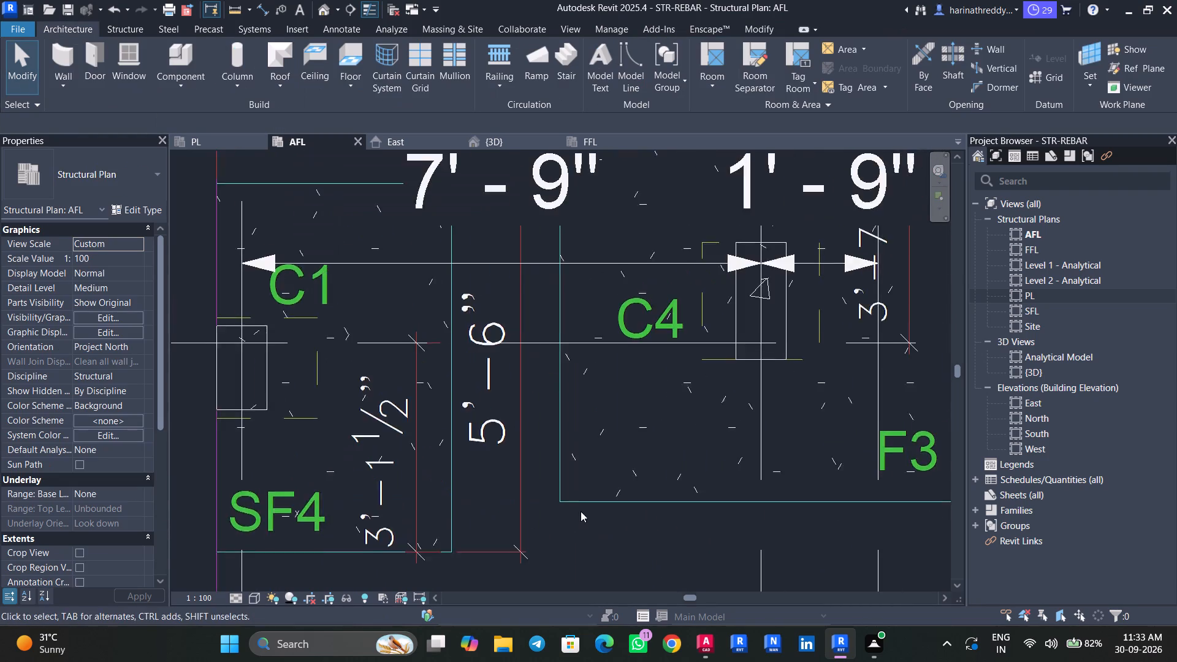
pyautogui.scroll(10, 581, 511)
pyautogui.scroll(-1, 575, 497)
pyautogui.scroll(11, 575, 497)
pyautogui.scroll(-13, 575, 497)
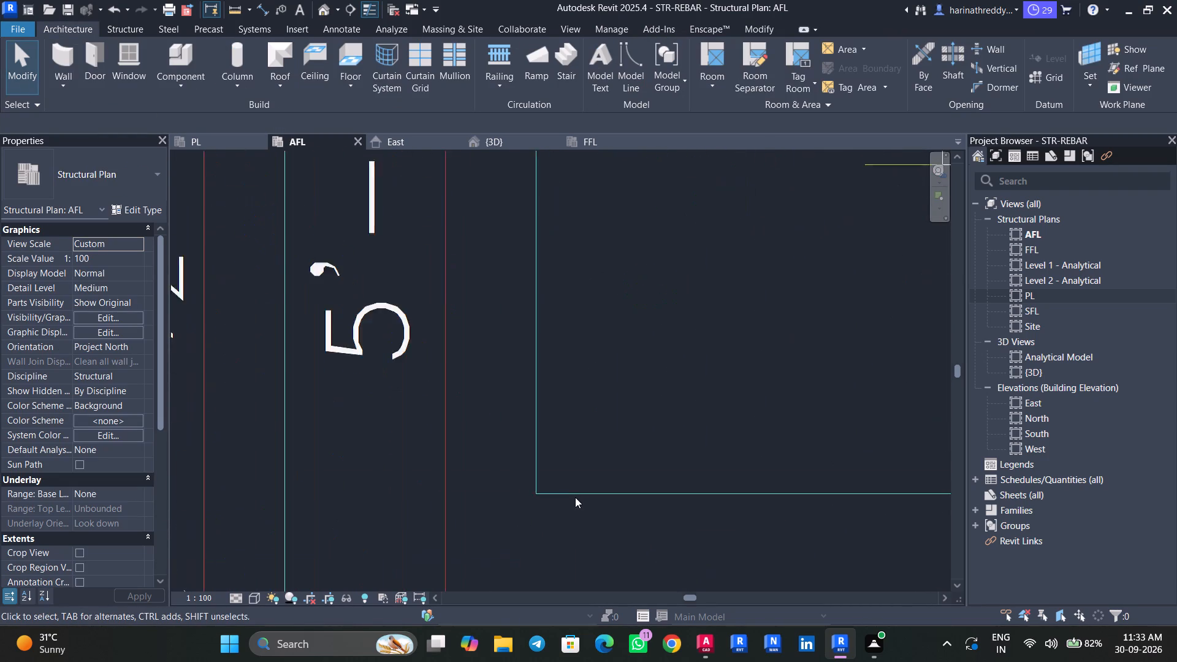
pyautogui.scroll(-3, 575, 497)
pyautogui.moveTo(672, 436); pyautogui.dragTo(422, 552, button='middle')
pyautogui.scroll(4, 611, 362)
pyautogui.scroll(-1, 617, 367)
pyautogui.scroll(1, 617, 367)
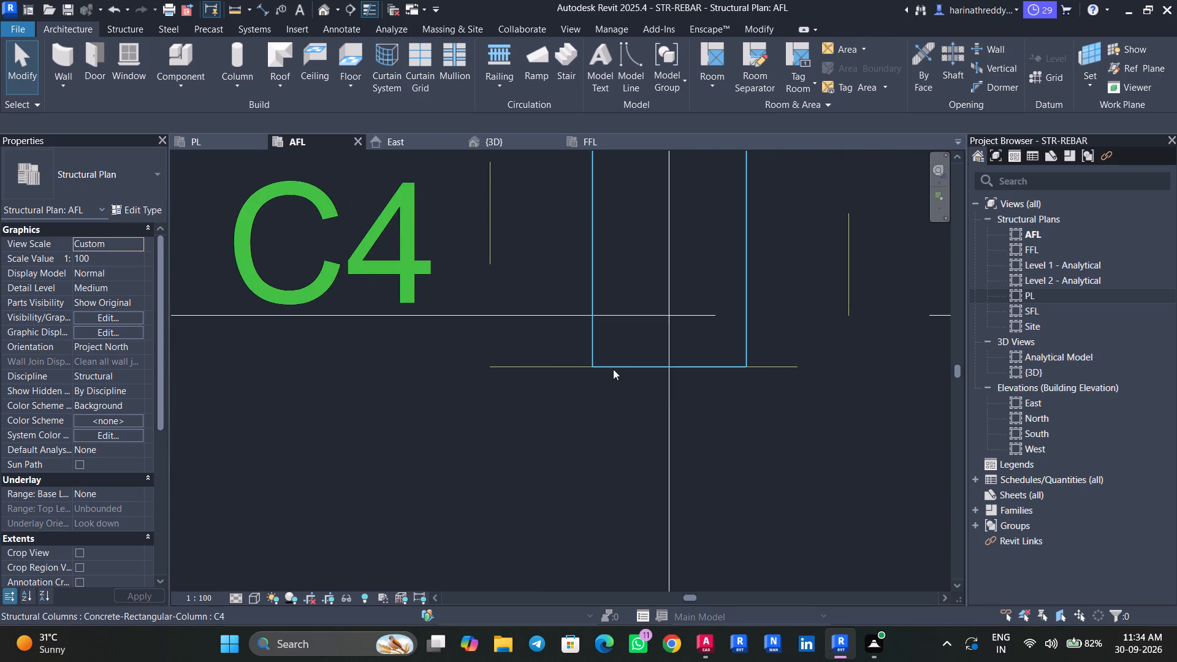
pyautogui.click(618, 363)
pyautogui.scroll(19, 618, 363)
pyautogui.scroll(-1, 523, 375)
pyautogui.scroll(2, 528, 370)
pyautogui.scroll(-1, 505, 376)
pyautogui.scroll(2, 500, 378)
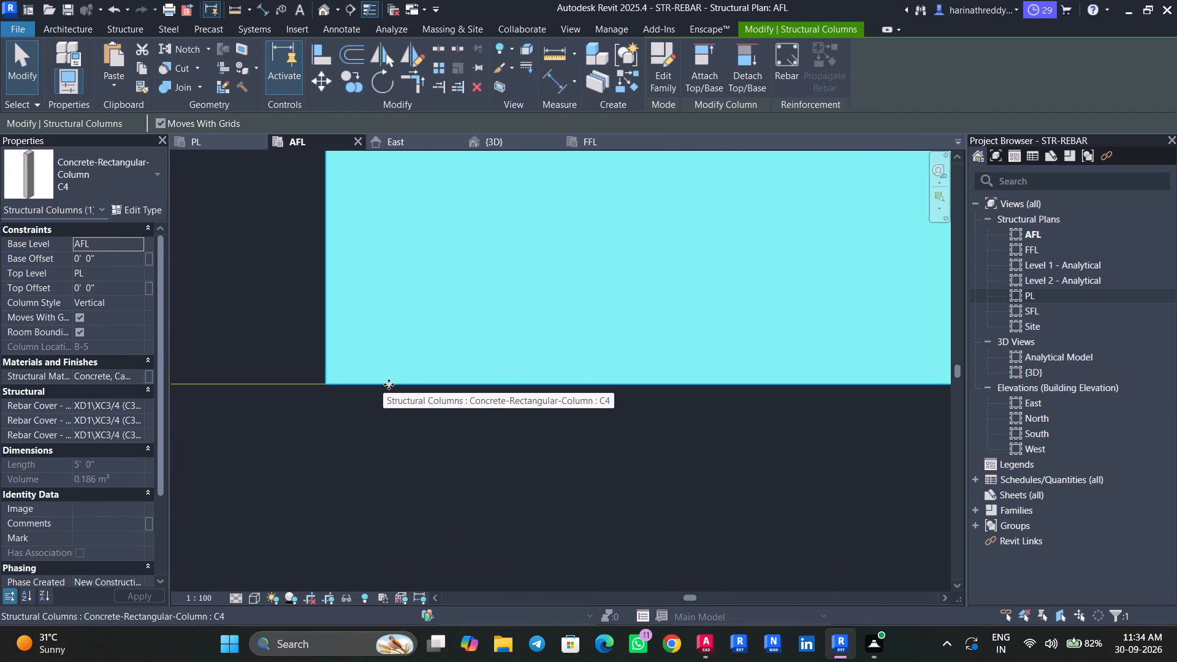
pyautogui.press('Escape')
pyautogui.press('Escape')
pyautogui.scroll(-20, 373, 421)
pyautogui.scroll(-7, 373, 421)
pyautogui.scroll(1, 383, 408)
# Examine the C4 column on the other F3 footing, near LP1, against the imported drawing.
pyautogui.moveTo(587, 460); pyautogui.dragTo(441, 414, button='middle')
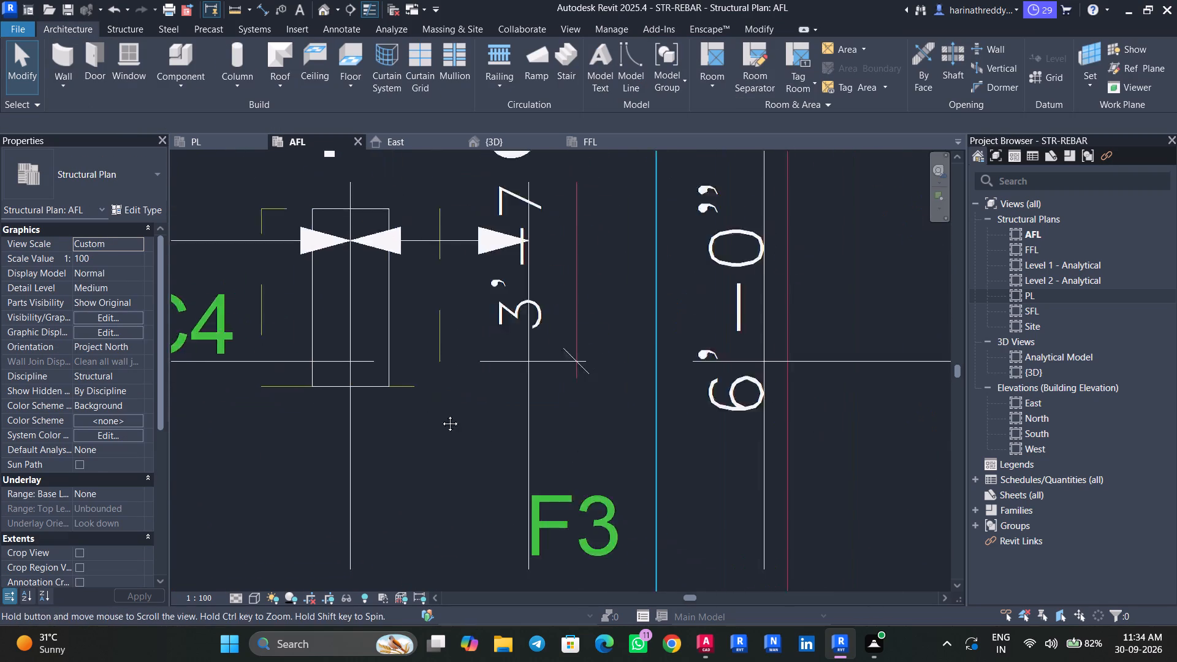
pyautogui.moveTo(441, 414); pyautogui.dragTo(439, 413, button='middle')
pyautogui.moveTo(635, 477); pyautogui.dragTo(533, 370, button='middle')
pyautogui.scroll(2, 533, 370)
pyautogui.scroll(-9, 533, 370)
pyautogui.moveTo(608, 462); pyautogui.dragTo(625, 308, button='middle')
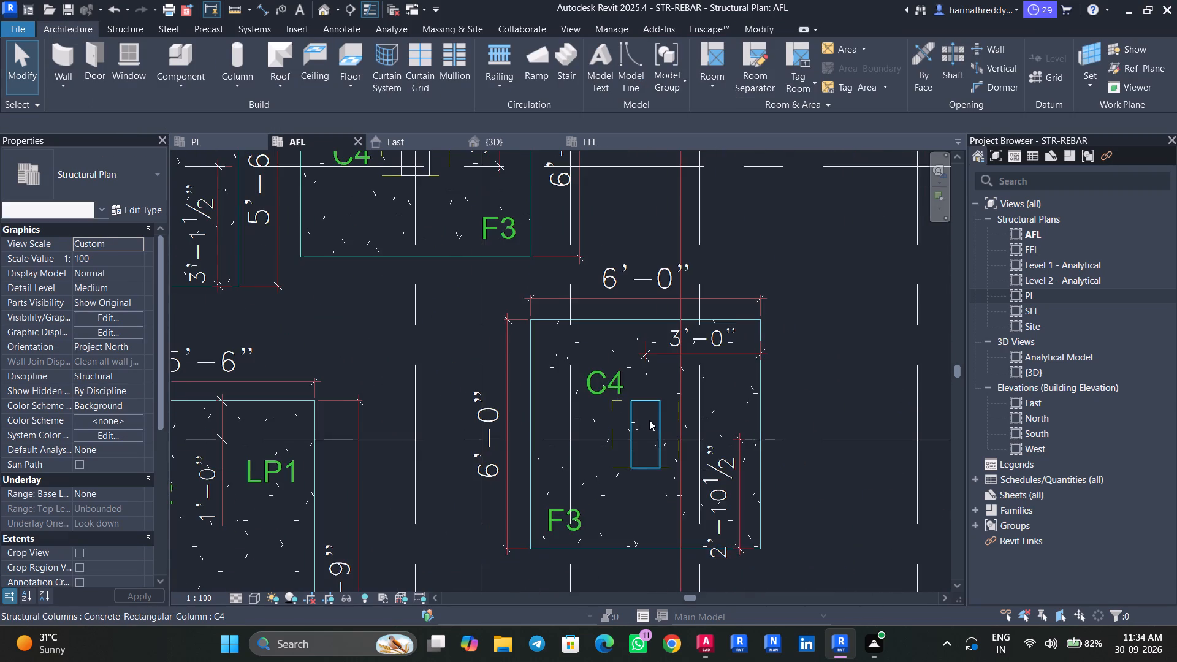
pyautogui.scroll(15, 650, 420)
pyautogui.scroll(3, 516, 281)
pyautogui.click(521, 294)
pyautogui.scroll(2, 500, 275)
pyautogui.press('Escape')
pyautogui.press('Escape')
pyautogui.scroll(-13, 501, 330)
pyautogui.scroll(1, 505, 333)
pyautogui.scroll(-5, 505, 333)
# Examine the outline and dimensions of the F3 footing near LP1 against the imported drawing.
pyautogui.click(501, 248)
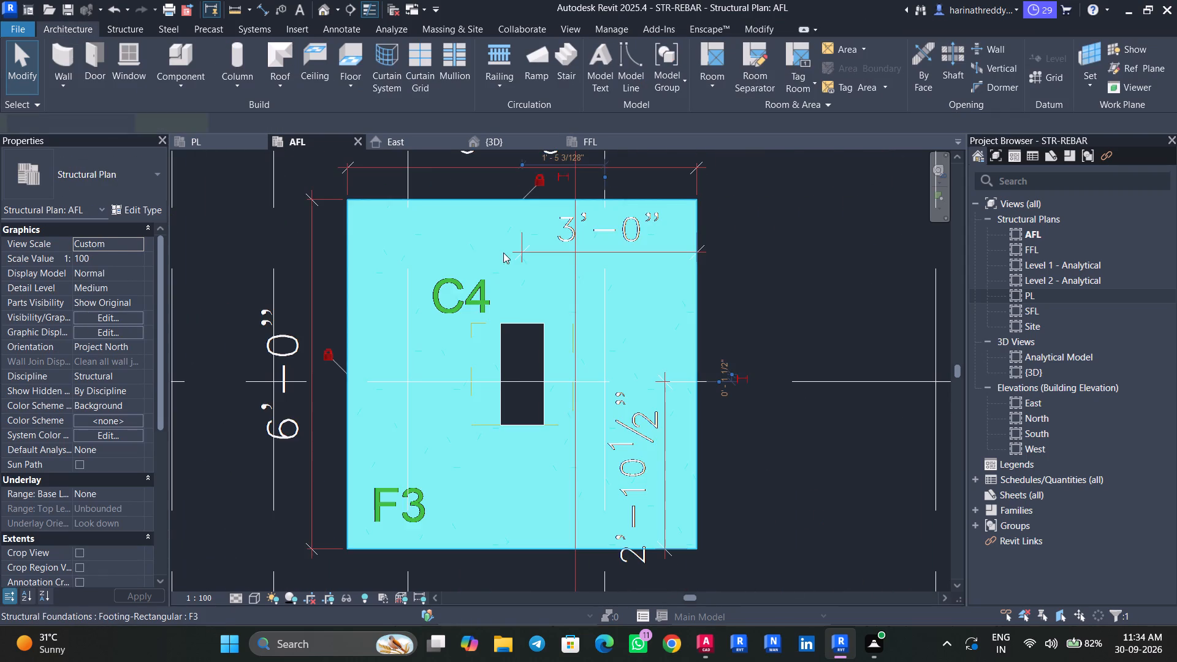
pyautogui.moveTo(479, 265); pyautogui.dragTo(527, 374, button='middle')
pyautogui.scroll(7, 368, 329)
pyautogui.scroll(-1, 359, 327)
pyautogui.scroll(11, 359, 327)
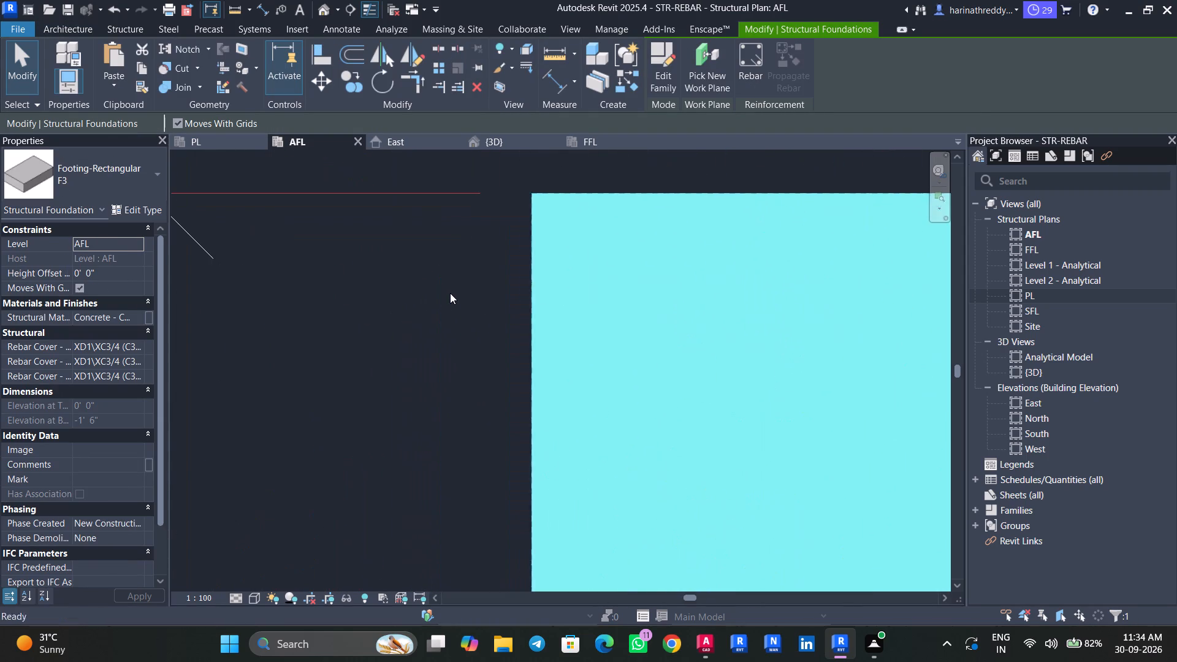
pyautogui.press('Escape')
pyautogui.press('Escape')
pyautogui.scroll(-20, 441, 324)
pyautogui.scroll(-1, 441, 324)
pyautogui.moveTo(473, 381); pyautogui.dragTo(493, 332, button='middle')
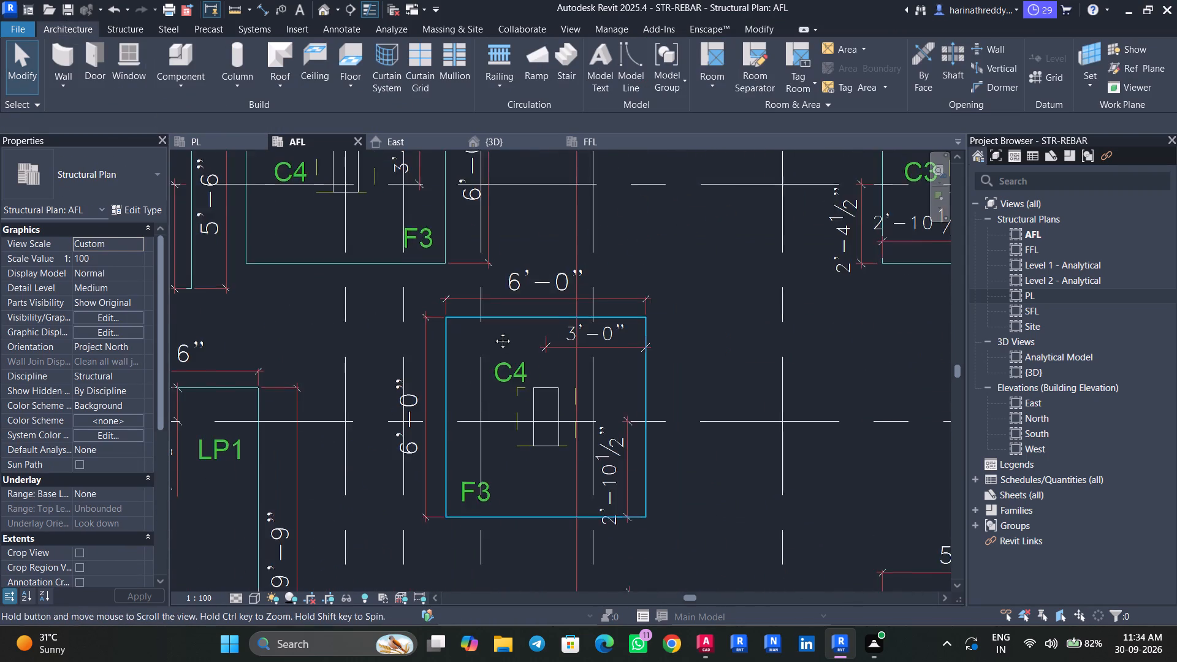
pyautogui.moveTo(493, 332); pyautogui.dragTo(501, 319, button='middle')
pyautogui.moveTo(503, 391); pyautogui.dragTo(601, 504, button='middle')
pyautogui.scroll(1, 503, 391)
pyautogui.moveTo(609, 595); pyautogui.dragTo(636, 540, button='middle')
pyautogui.moveTo(642, 587); pyautogui.dragTo(644, 577, button='middle')
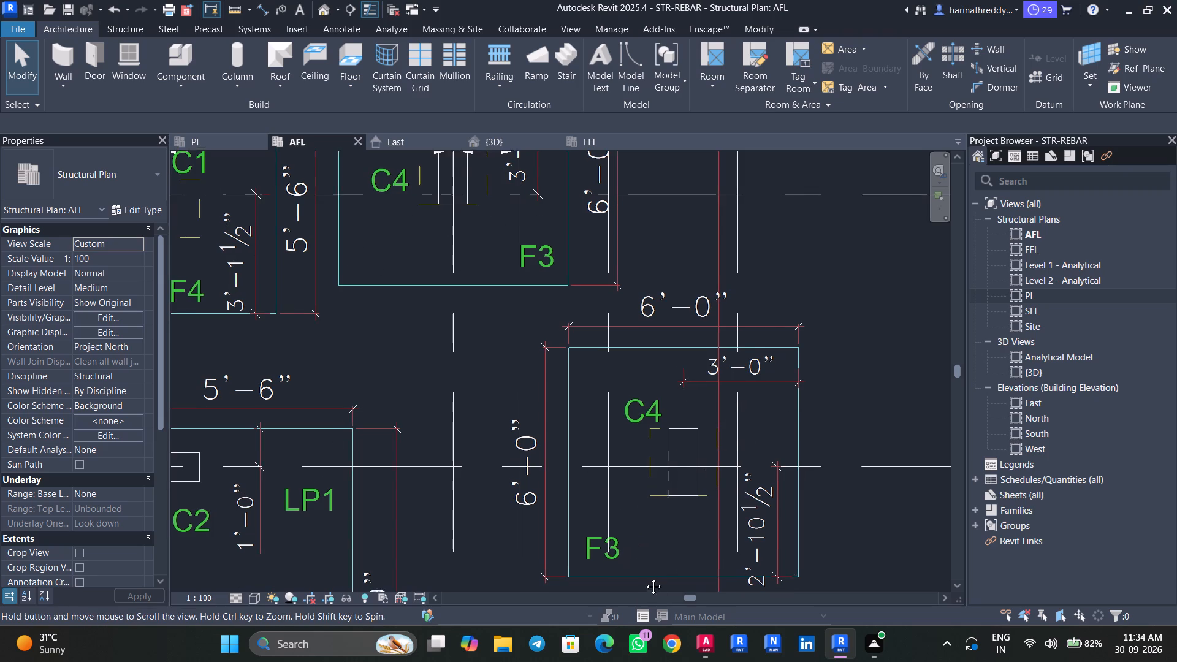
pyautogui.moveTo(644, 577); pyautogui.dragTo(653, 557, button='middle')
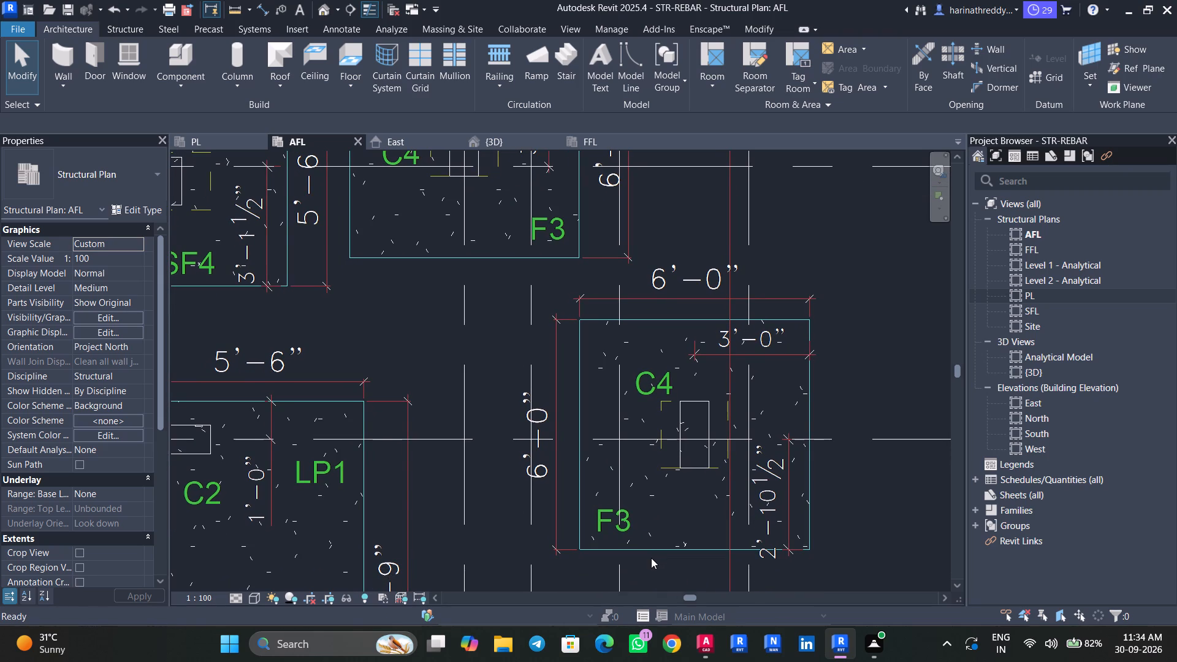
# Inspect the upper corner of the F3 footing on its LP1 side for any offset from the drawing's outline.
pyautogui.click(587, 337)
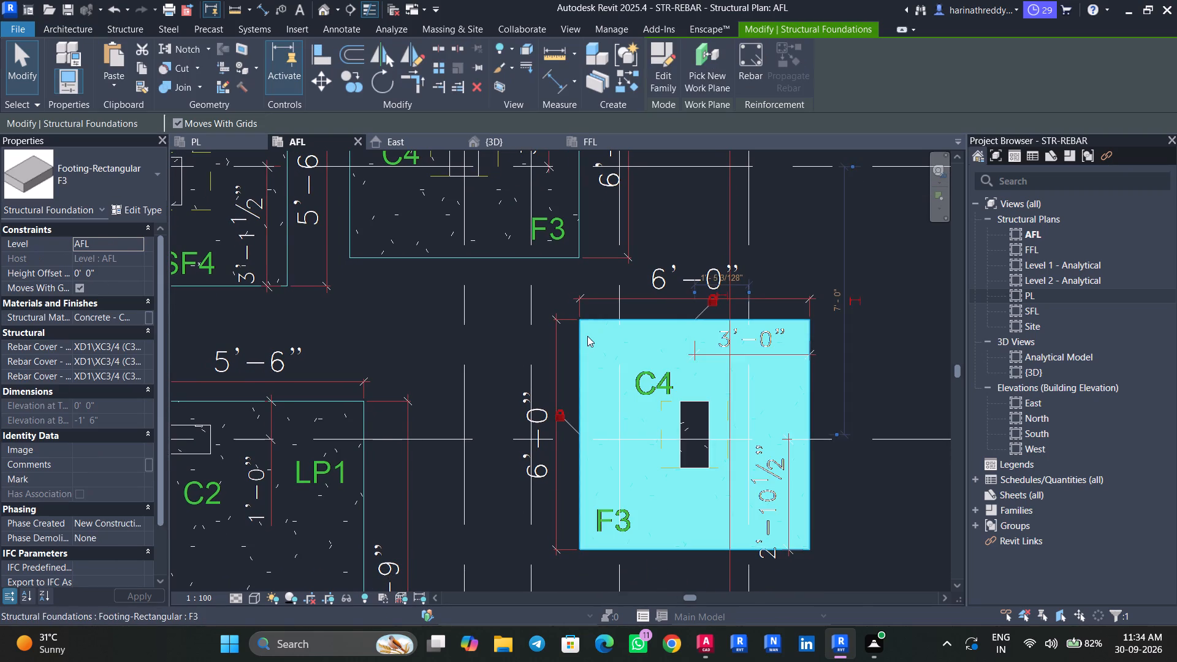
pyautogui.scroll(-1, 590, 313)
pyautogui.scroll(13, 590, 313)
pyautogui.press('Escape')
pyautogui.press('Escape')
pyautogui.scroll(4, 545, 334)
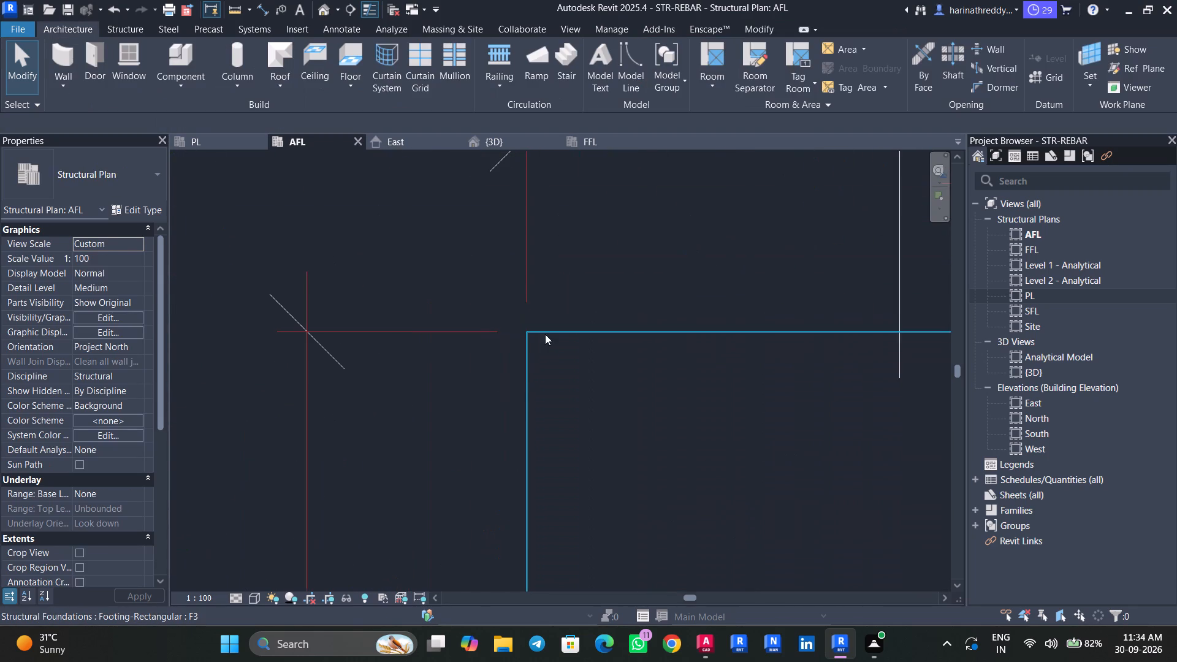
pyautogui.click(536, 347)
pyautogui.scroll(10, 533, 338)
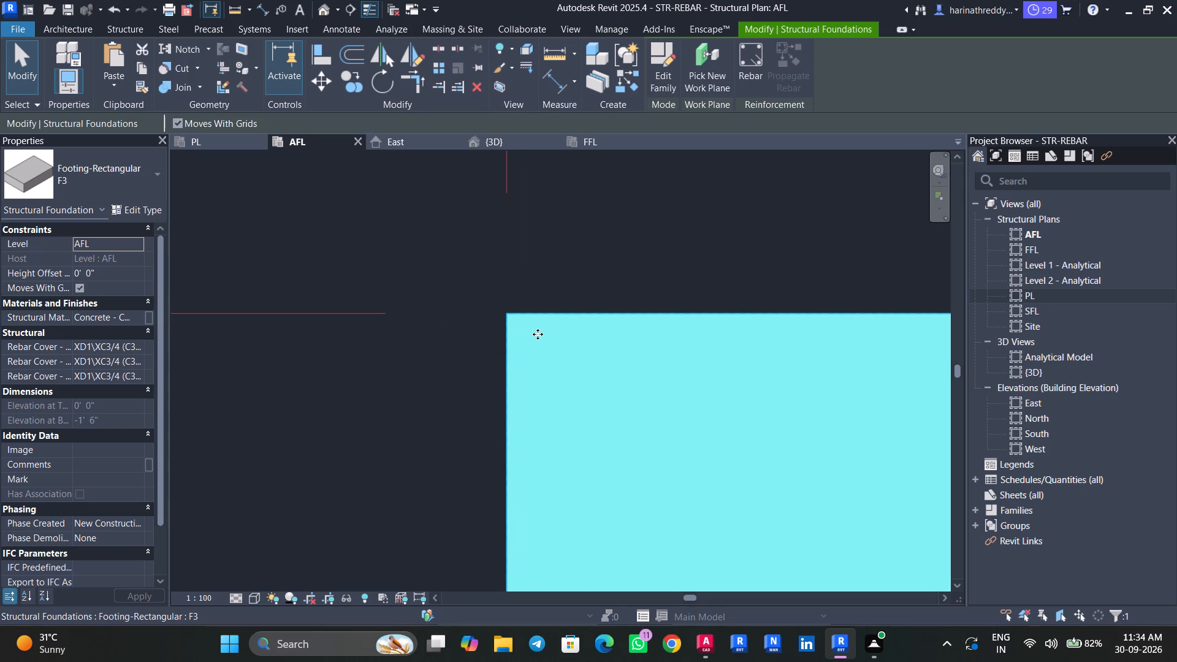
pyautogui.scroll(4, 538, 333)
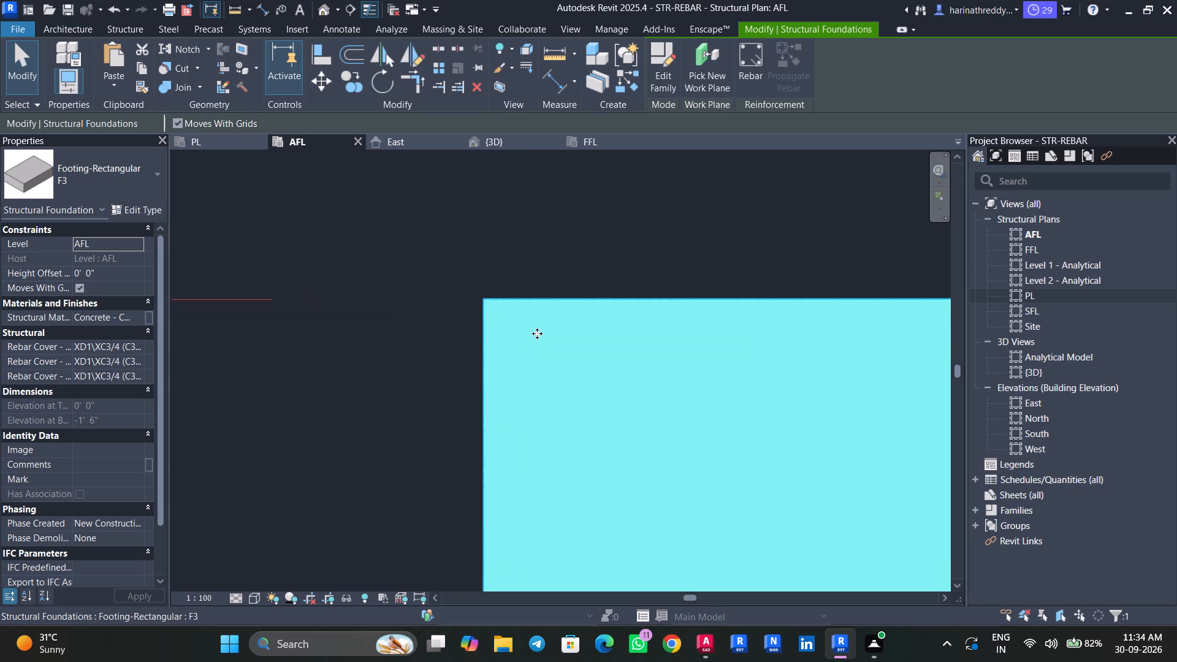
pyautogui.press('Escape')
pyautogui.press('Escape')
pyautogui.click(538, 333)
pyautogui.scroll(4, 487, 306)
pyautogui.scroll(-1, 491, 302)
pyautogui.scroll(10, 491, 302)
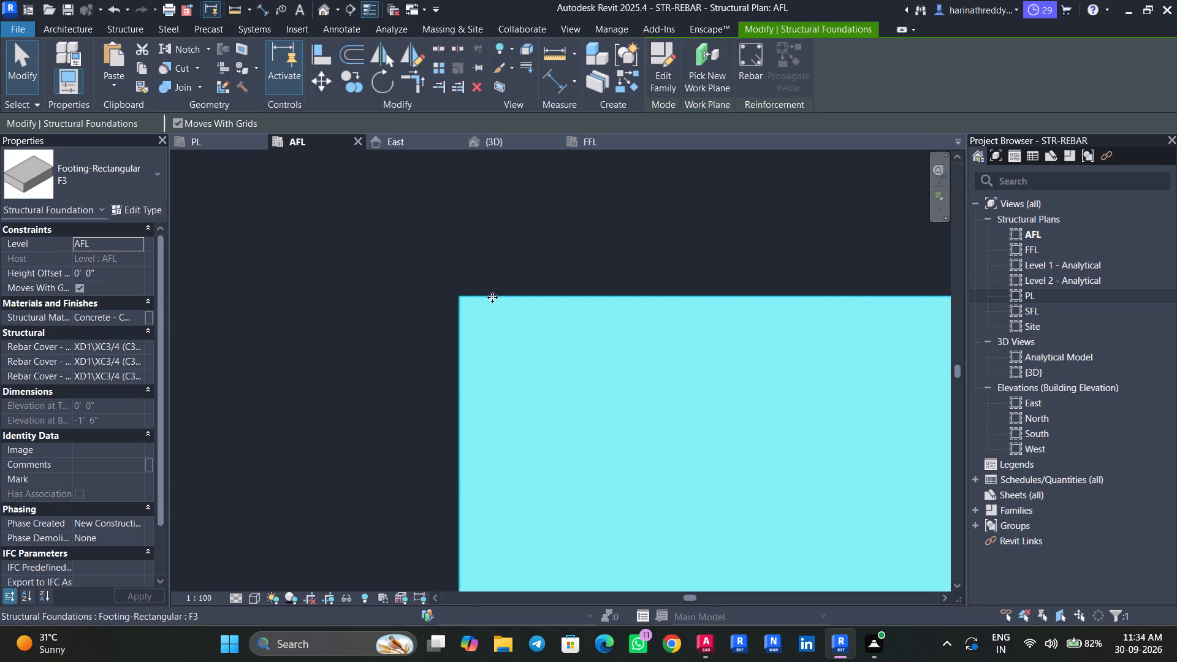
pyautogui.scroll(2, 492, 297)
pyautogui.press('Escape')
pyautogui.press('Escape')
pyautogui.click(457, 300)
pyautogui.scroll(-1, 519, 313)
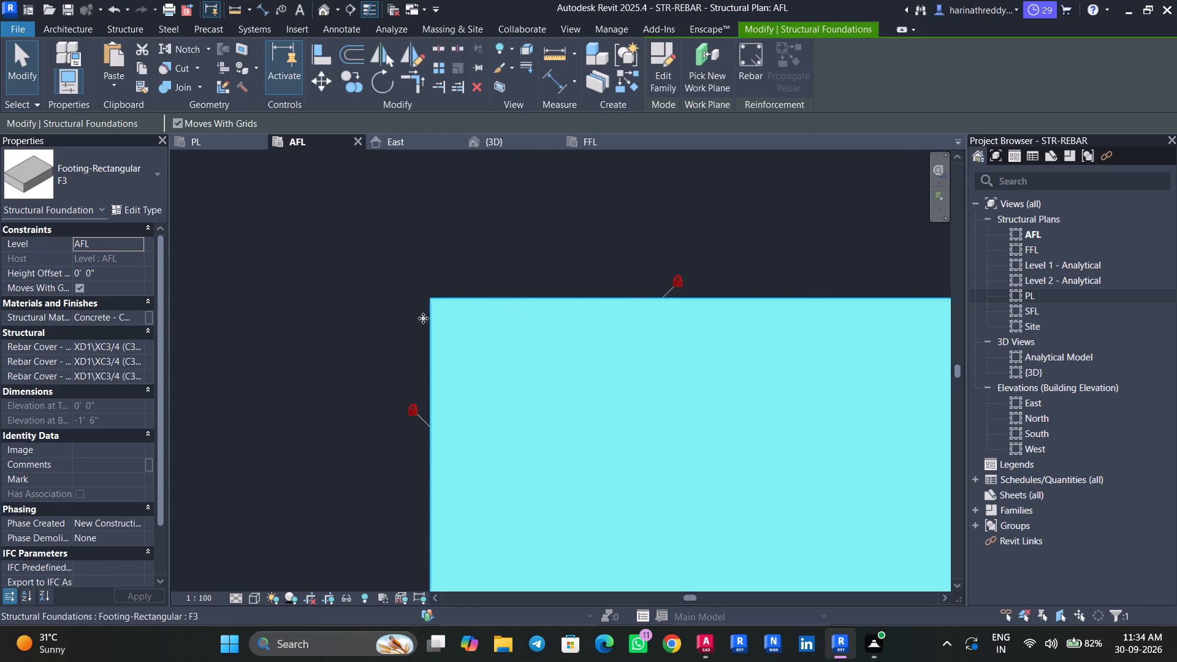
pyautogui.press('Escape')
pyautogui.press('Escape')
pyautogui.scroll(-3, 425, 314)
pyautogui.click(435, 313)
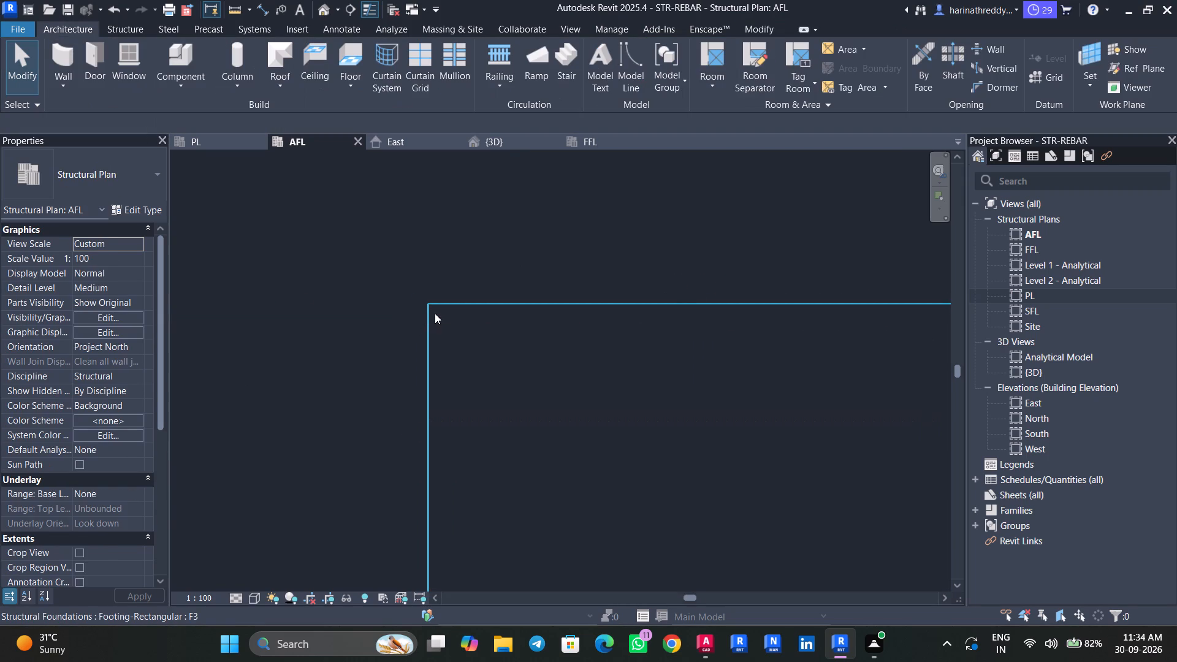
pyautogui.scroll(12, 435, 311)
pyautogui.scroll(-1, 435, 310)
pyautogui.scroll(6, 435, 310)
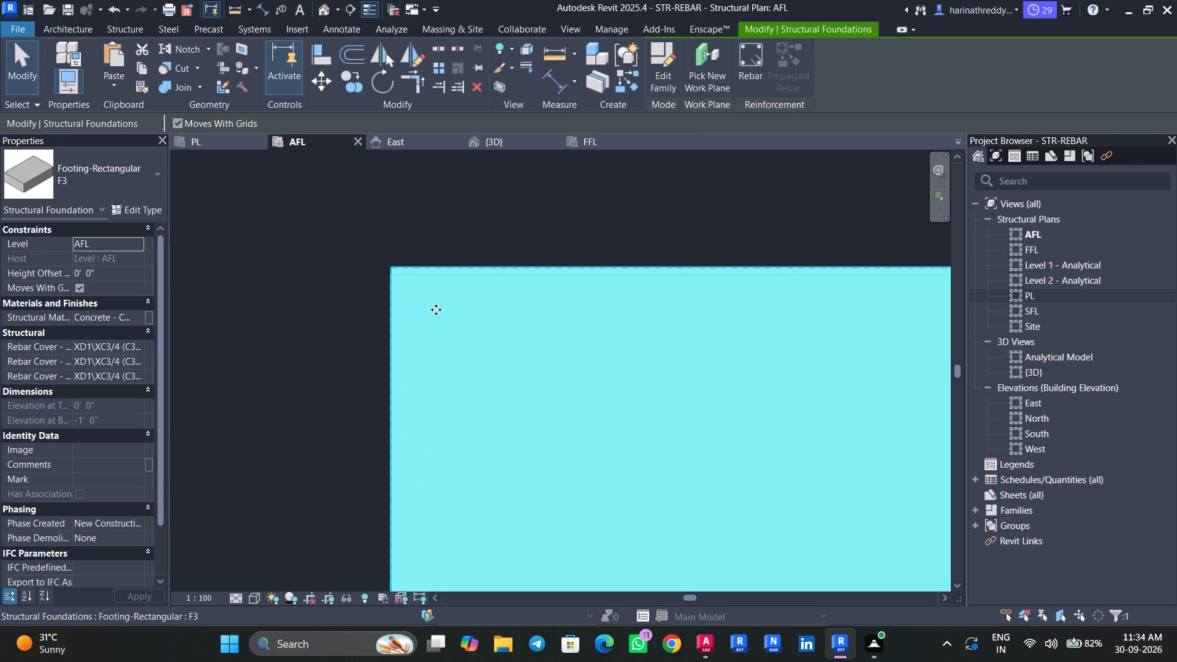
pyautogui.press('Escape')
pyautogui.press('Escape')
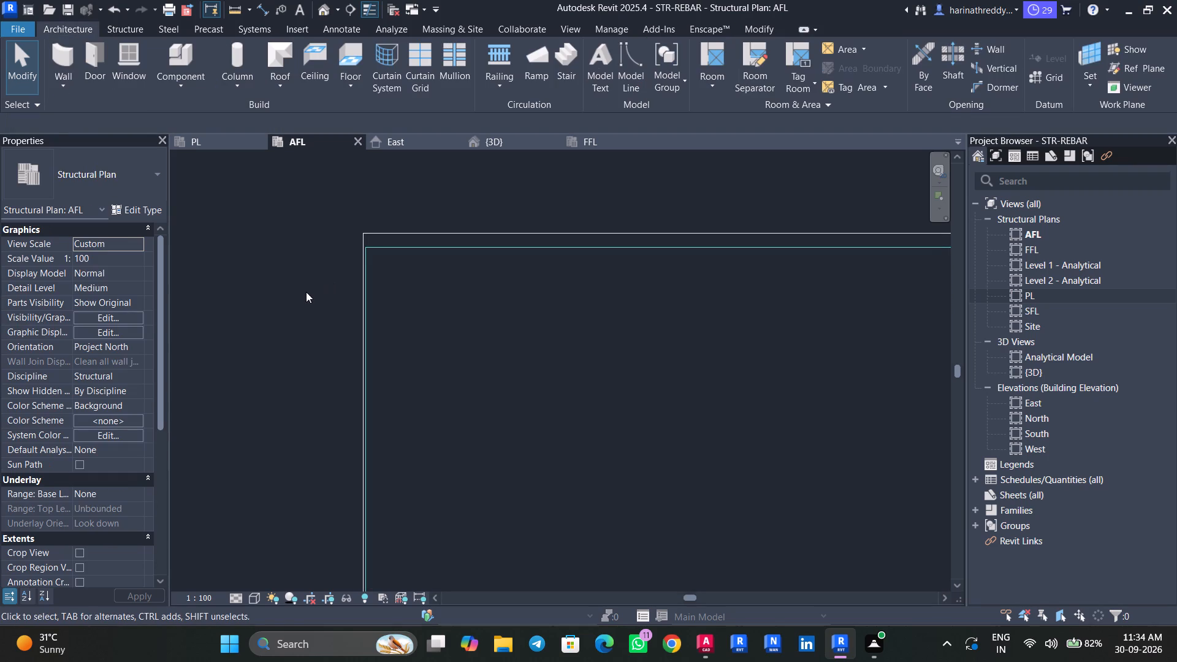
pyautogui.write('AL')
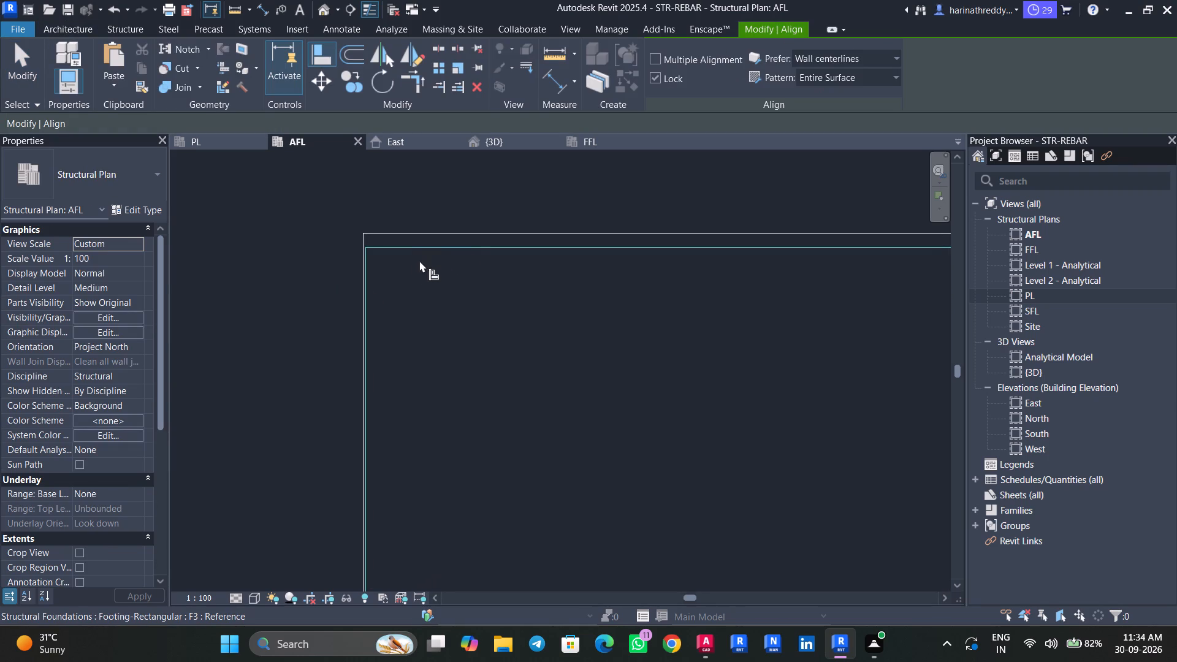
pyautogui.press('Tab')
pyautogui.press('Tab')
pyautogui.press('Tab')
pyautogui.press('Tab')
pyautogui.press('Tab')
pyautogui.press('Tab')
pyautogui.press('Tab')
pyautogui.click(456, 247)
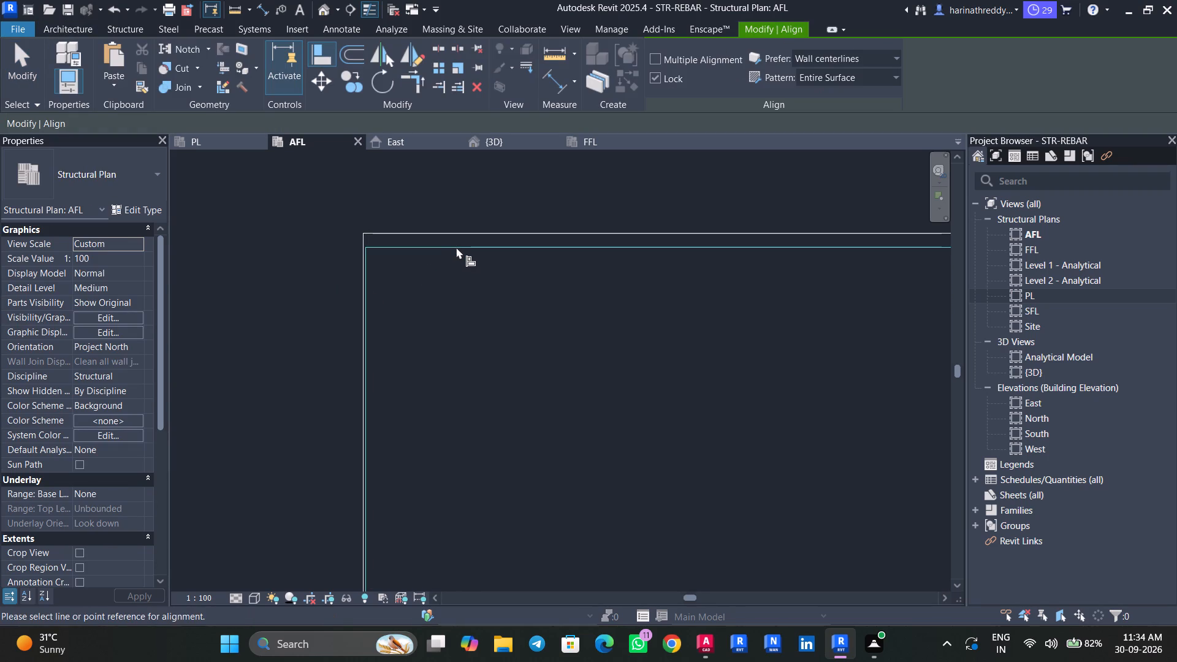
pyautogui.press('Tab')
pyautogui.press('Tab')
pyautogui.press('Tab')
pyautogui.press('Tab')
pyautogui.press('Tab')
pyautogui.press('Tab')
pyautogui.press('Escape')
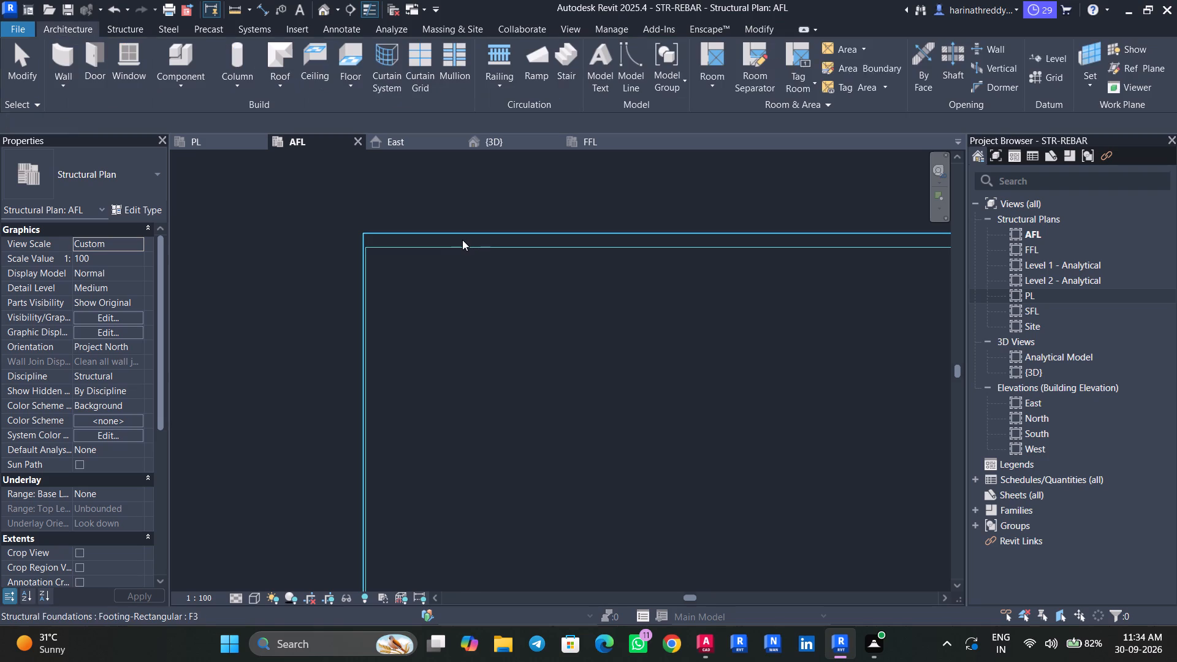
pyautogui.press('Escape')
# Unlock the alignment constraint on the F3 footing's upper edge and nudge the footing down toward the drawing's outline.
pyautogui.click(462, 239)
pyautogui.press('Escape')
pyautogui.click(462, 238)
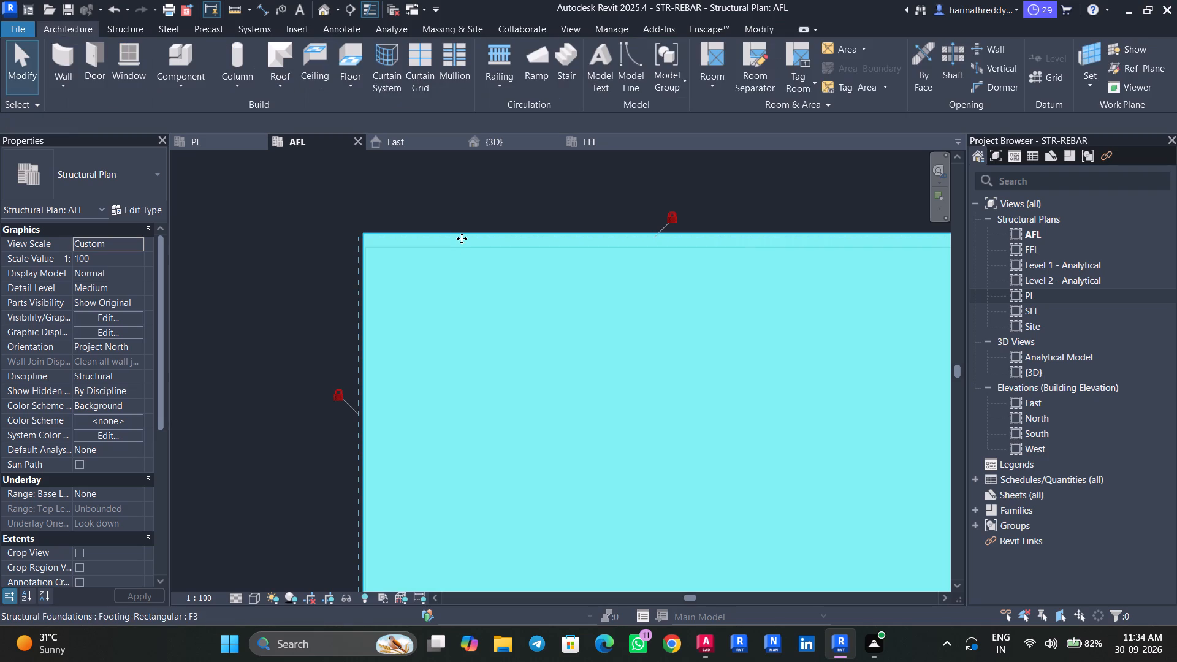
pyautogui.press('Escape')
pyautogui.press('Escape')
pyautogui.click(462, 238)
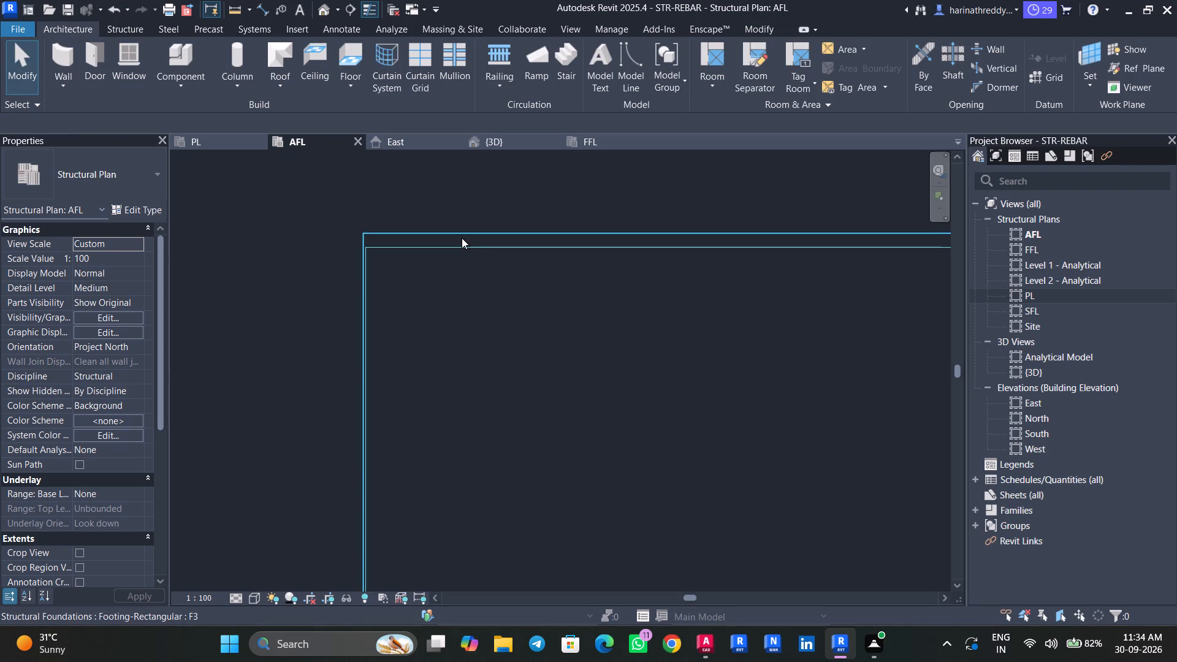
pyautogui.press('Down')
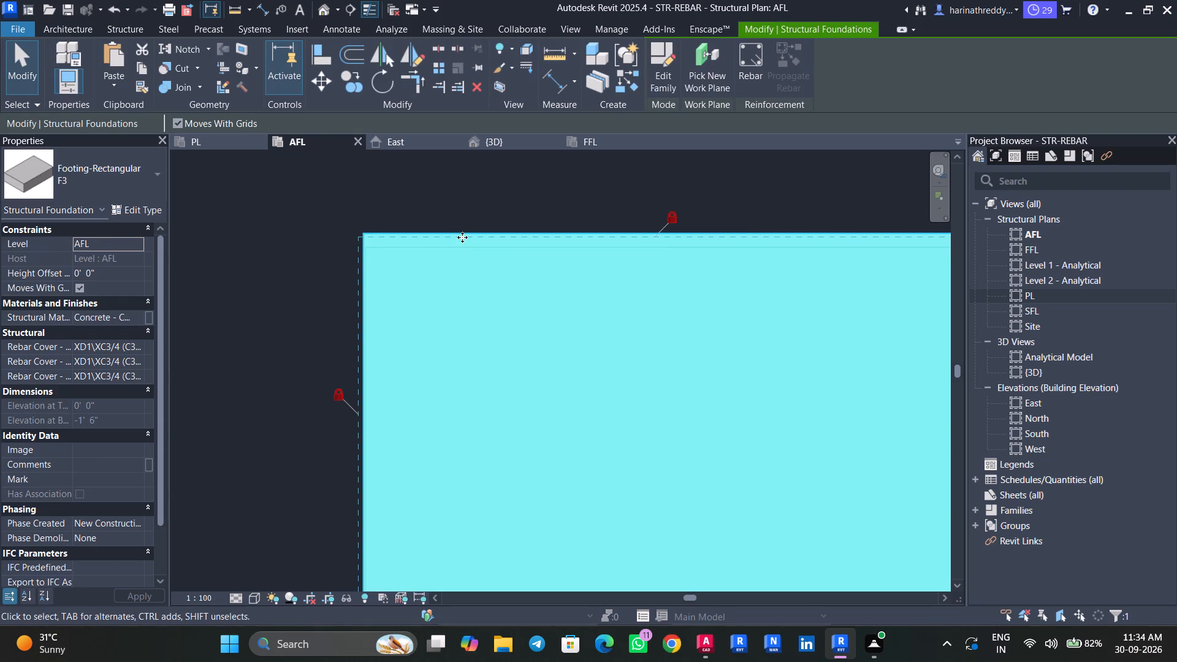
pyautogui.click(666, 231)
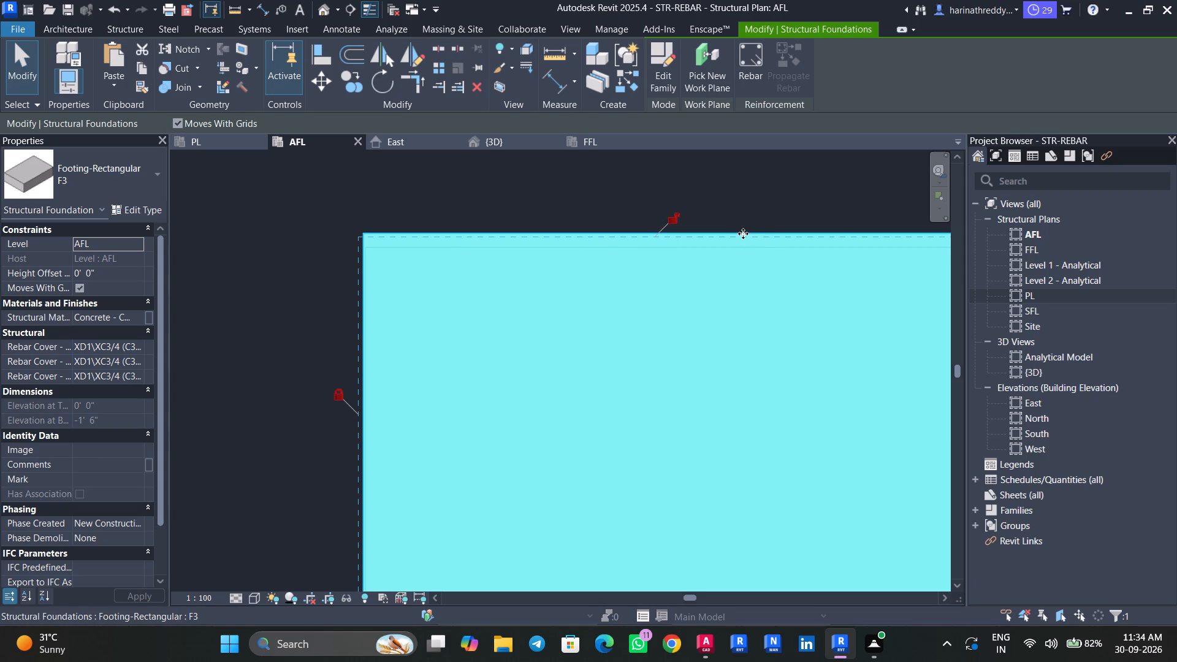
pyautogui.press('Down')
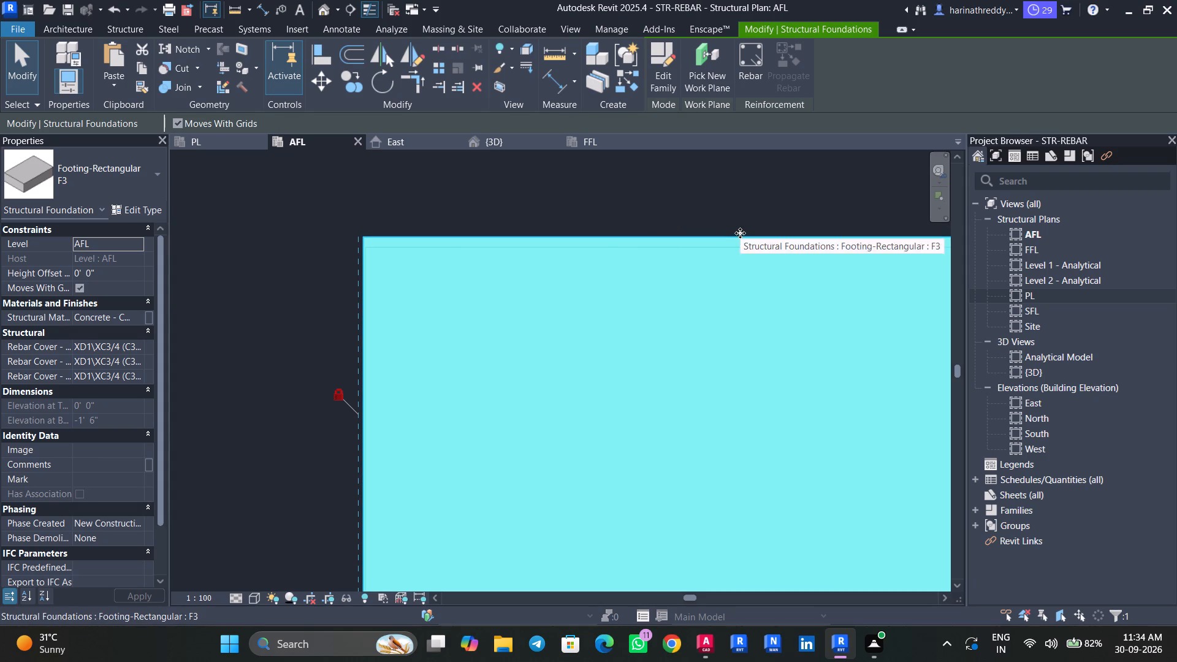
pyautogui.press('Down')
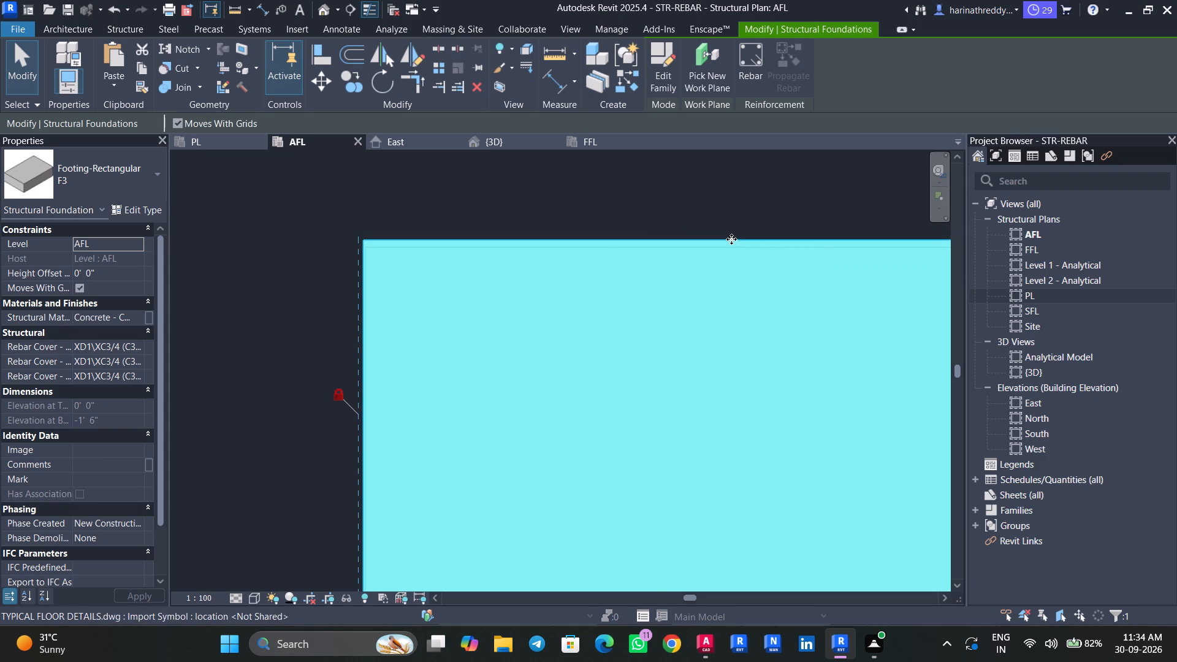
pyautogui.press('Down')
pyautogui.press('Down')
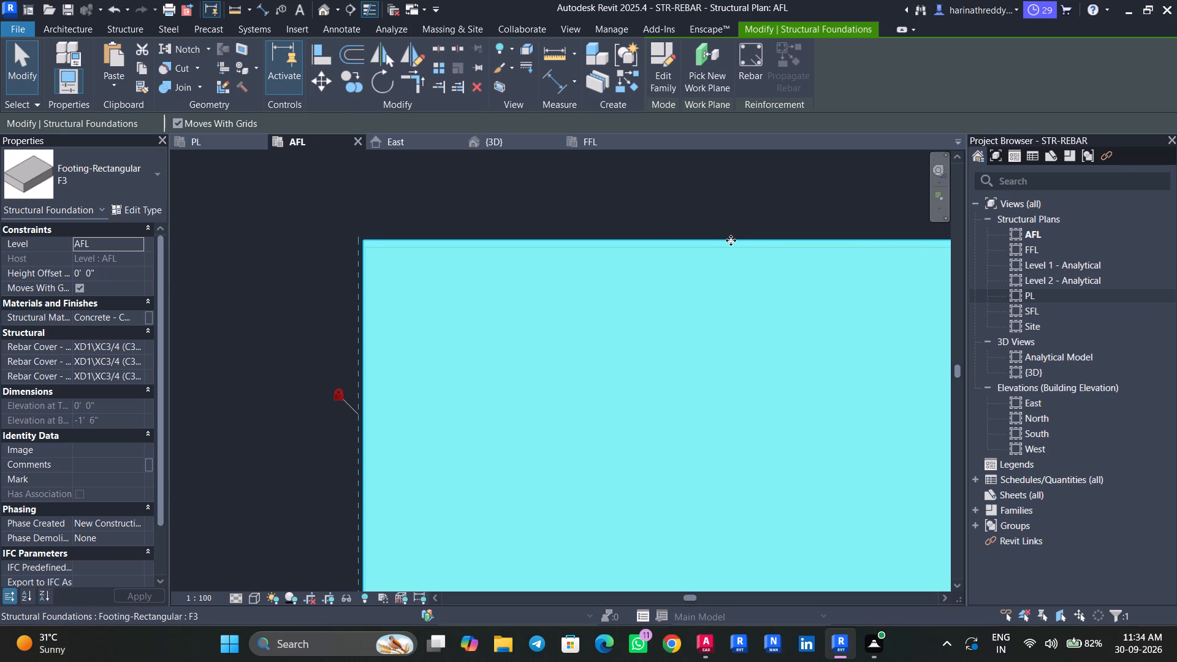
pyautogui.press('Down')
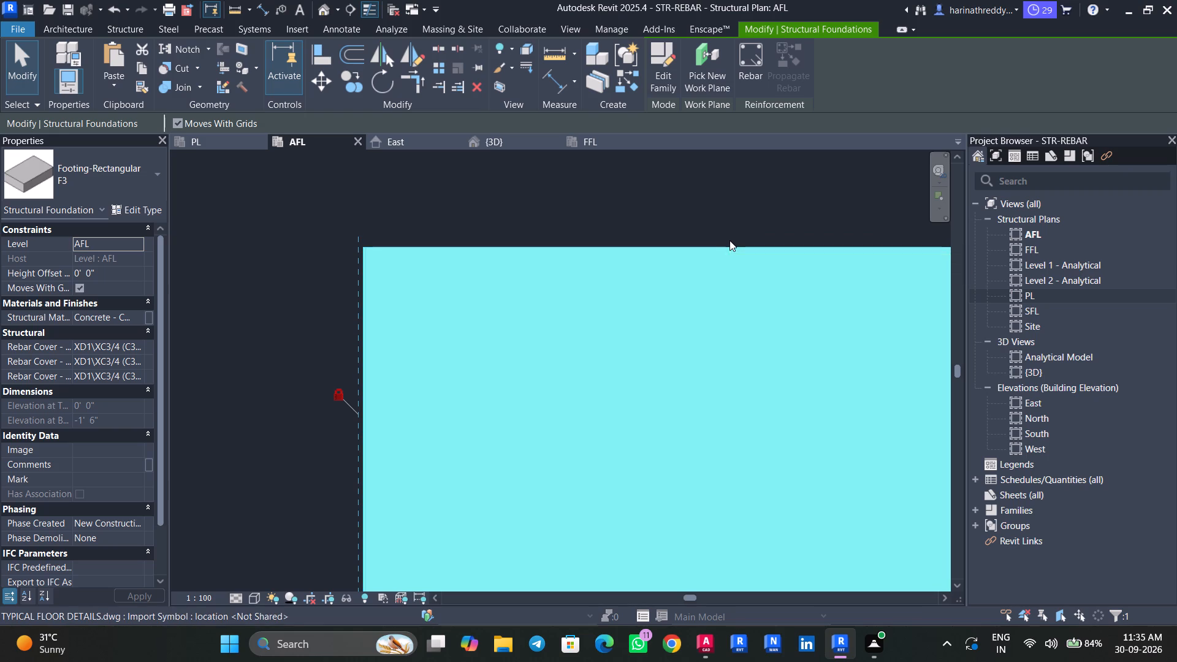
pyautogui.press('Escape')
pyautogui.press('Escape')
pyautogui.press('Escape')
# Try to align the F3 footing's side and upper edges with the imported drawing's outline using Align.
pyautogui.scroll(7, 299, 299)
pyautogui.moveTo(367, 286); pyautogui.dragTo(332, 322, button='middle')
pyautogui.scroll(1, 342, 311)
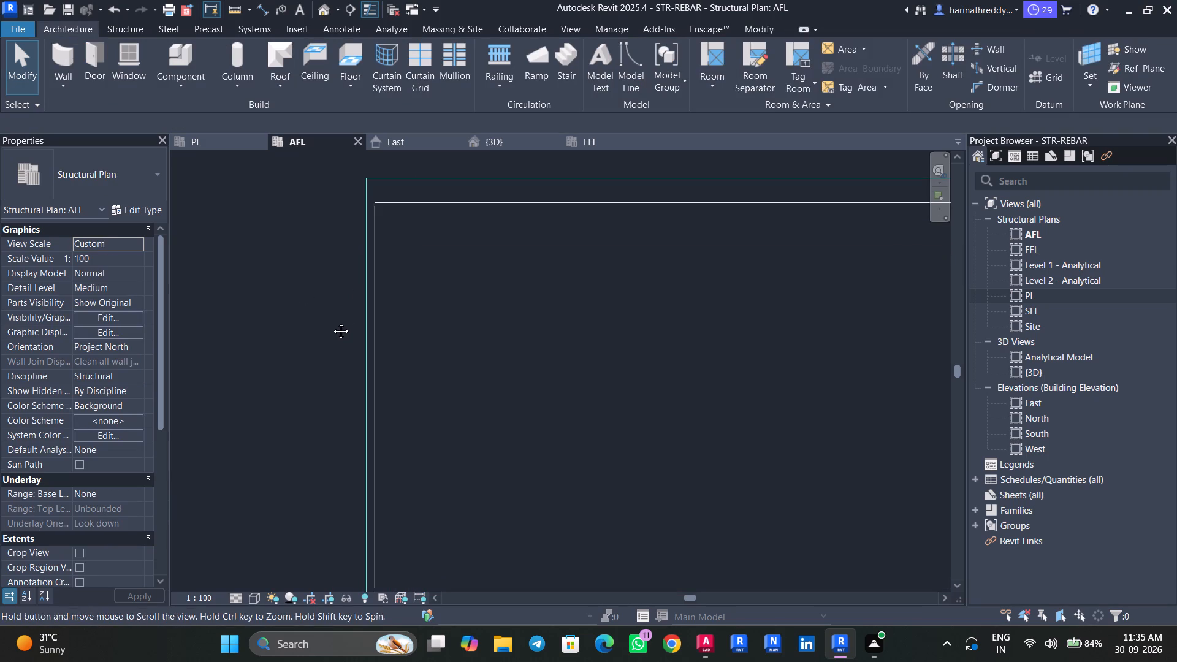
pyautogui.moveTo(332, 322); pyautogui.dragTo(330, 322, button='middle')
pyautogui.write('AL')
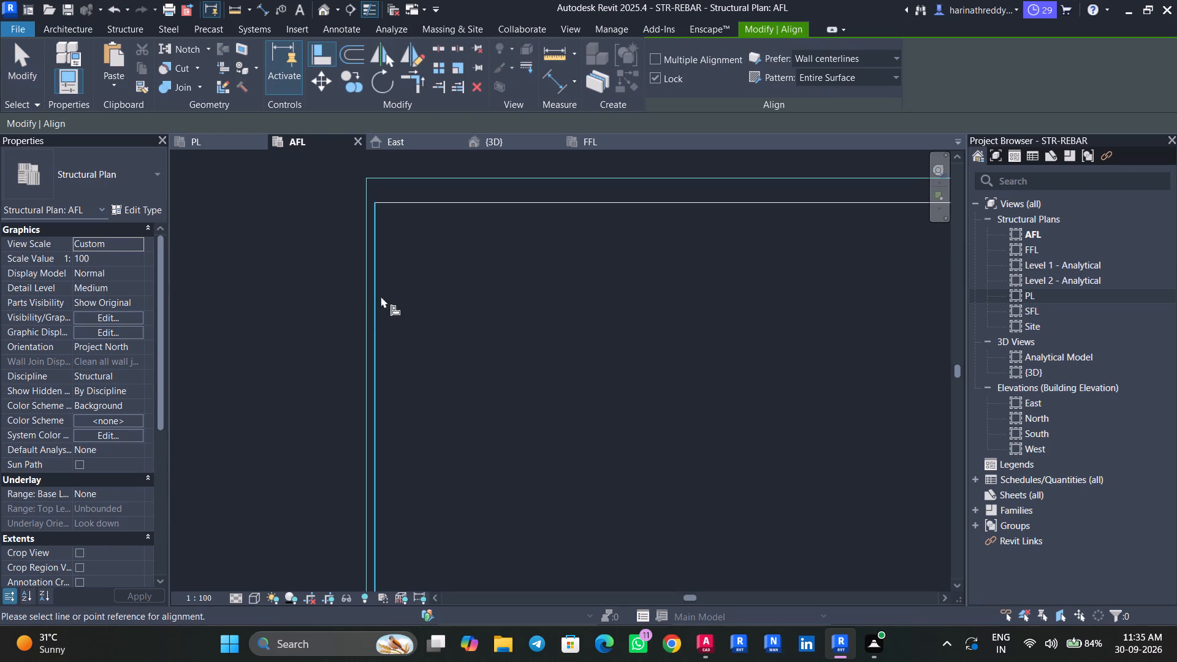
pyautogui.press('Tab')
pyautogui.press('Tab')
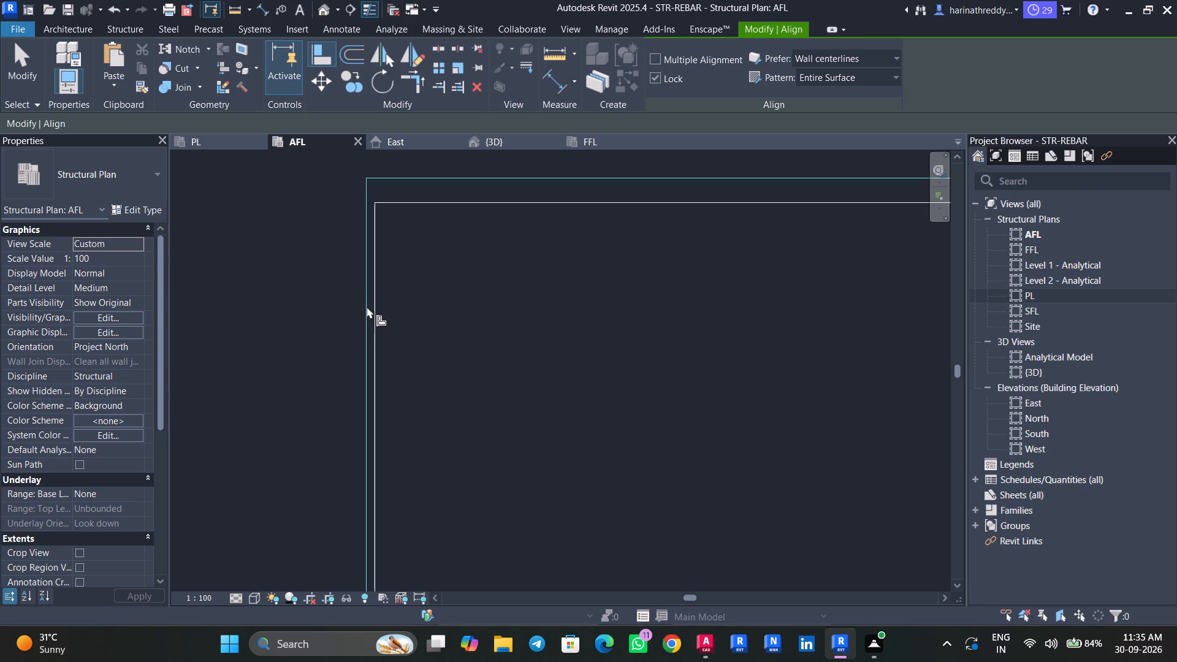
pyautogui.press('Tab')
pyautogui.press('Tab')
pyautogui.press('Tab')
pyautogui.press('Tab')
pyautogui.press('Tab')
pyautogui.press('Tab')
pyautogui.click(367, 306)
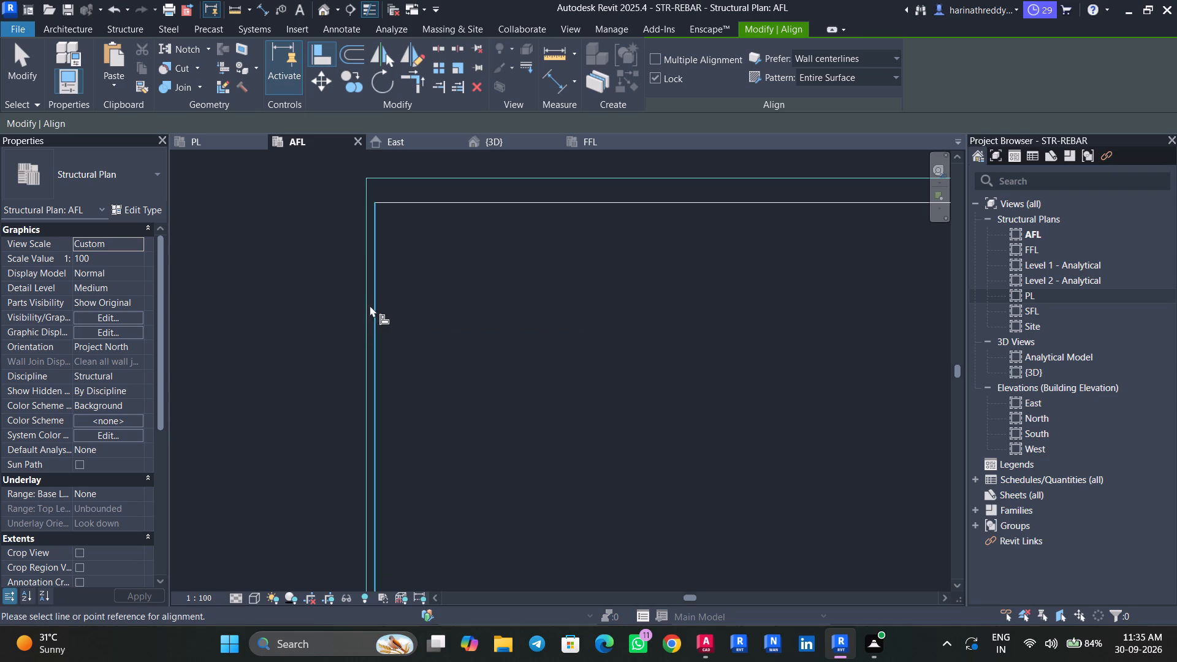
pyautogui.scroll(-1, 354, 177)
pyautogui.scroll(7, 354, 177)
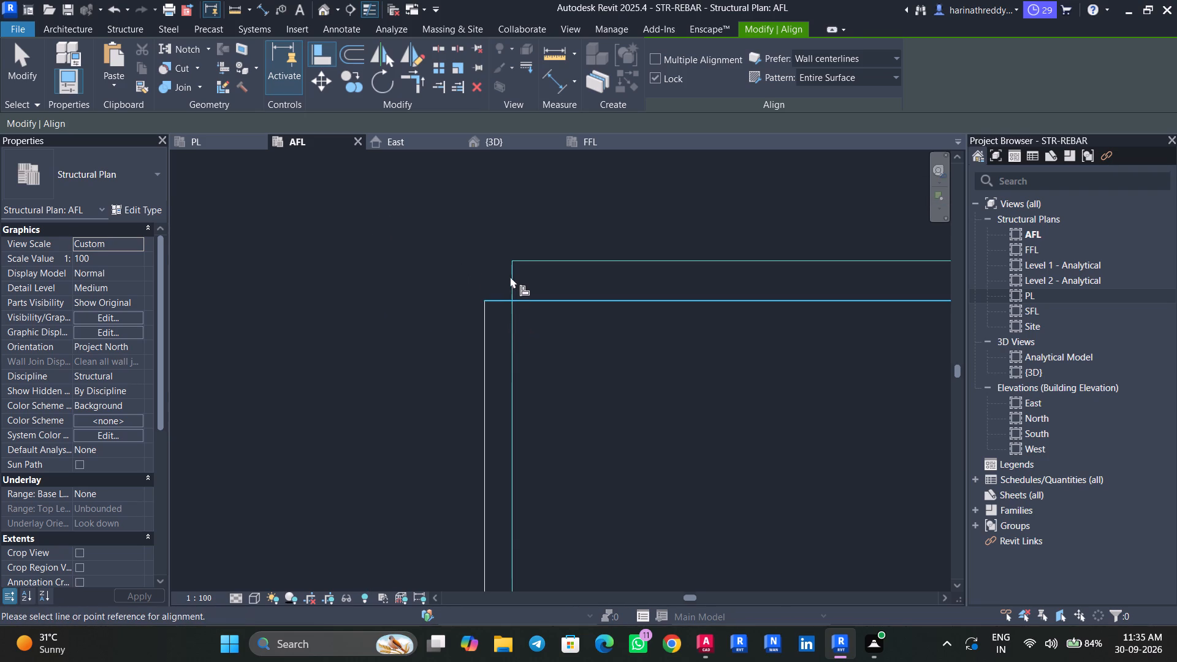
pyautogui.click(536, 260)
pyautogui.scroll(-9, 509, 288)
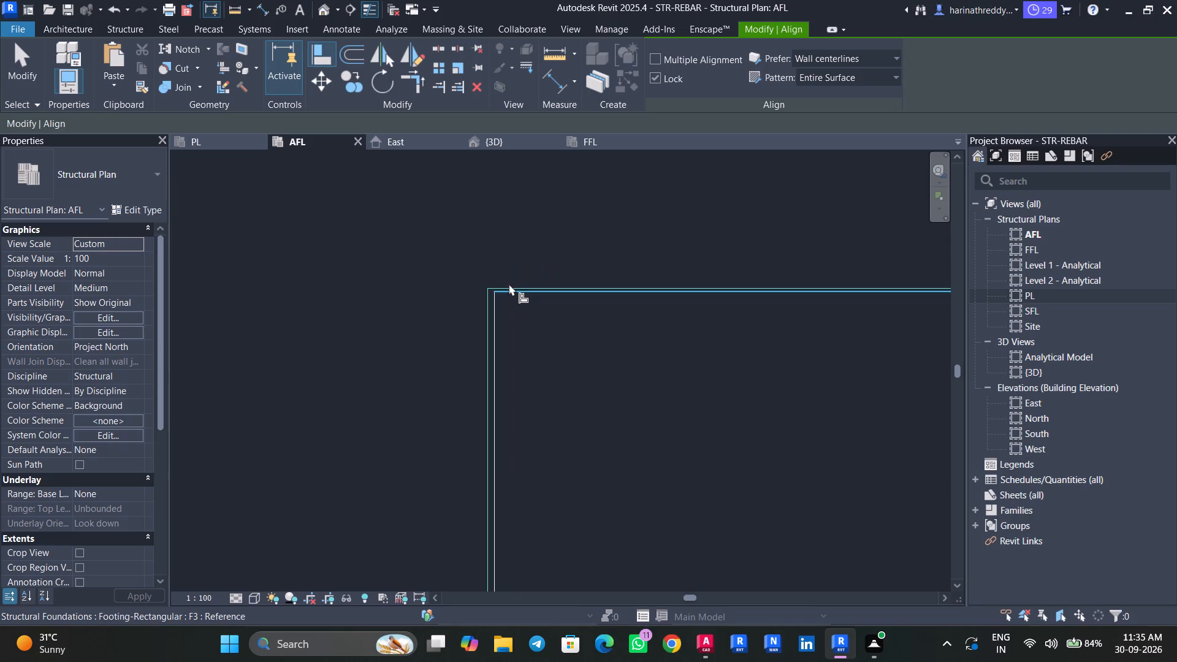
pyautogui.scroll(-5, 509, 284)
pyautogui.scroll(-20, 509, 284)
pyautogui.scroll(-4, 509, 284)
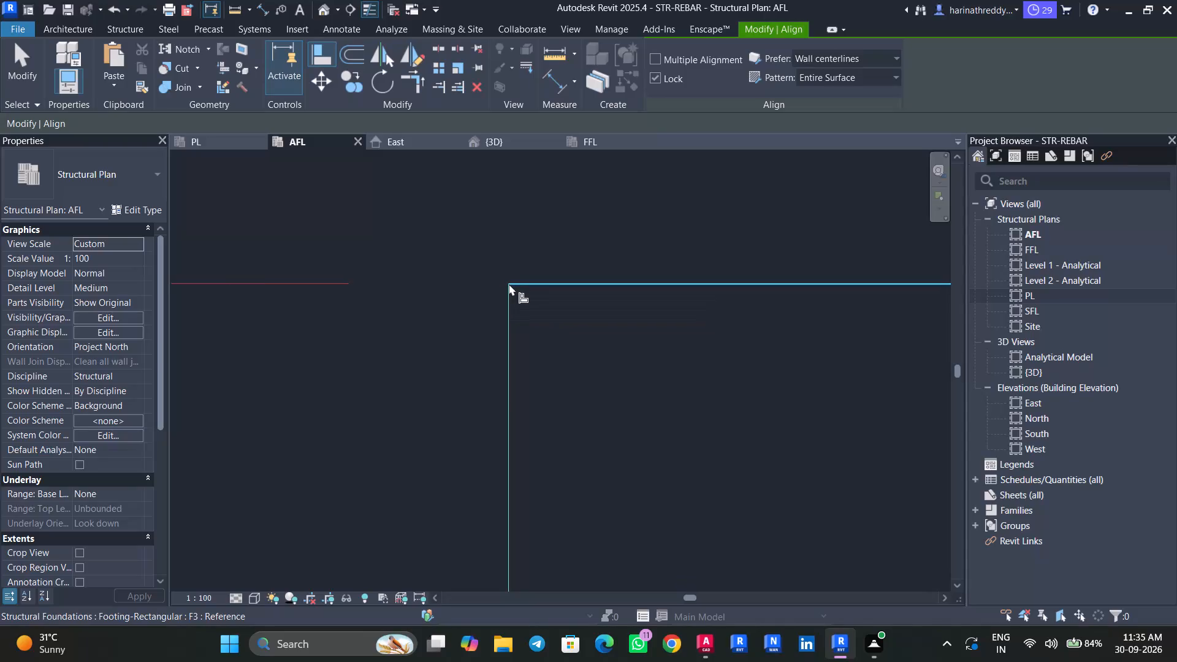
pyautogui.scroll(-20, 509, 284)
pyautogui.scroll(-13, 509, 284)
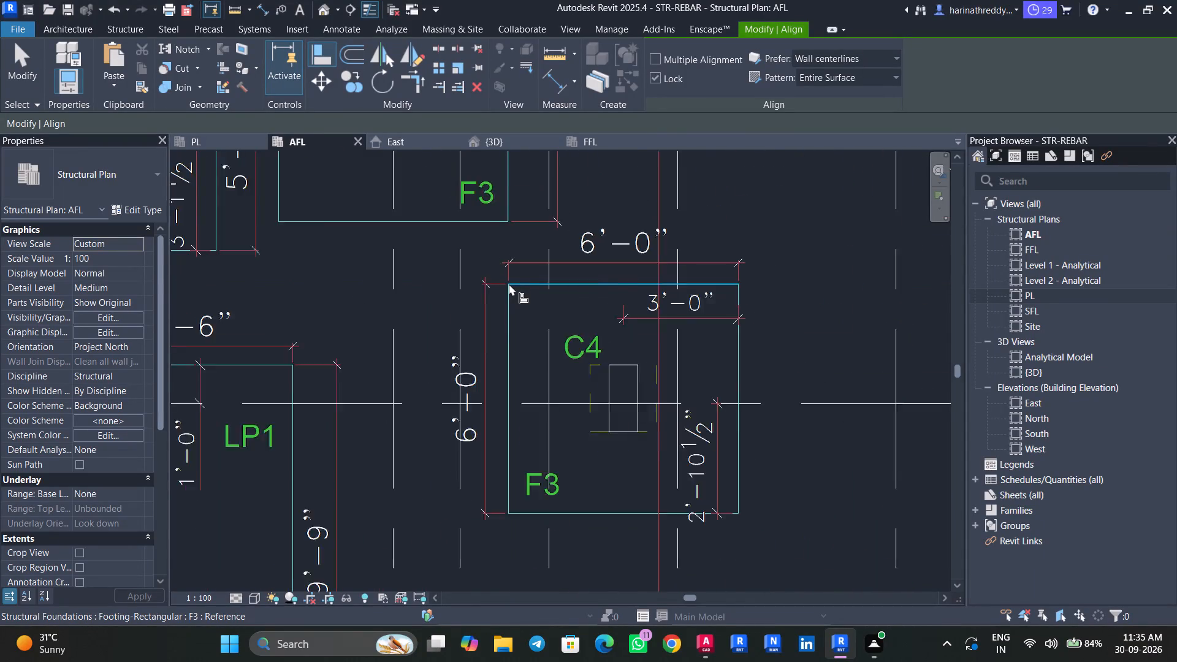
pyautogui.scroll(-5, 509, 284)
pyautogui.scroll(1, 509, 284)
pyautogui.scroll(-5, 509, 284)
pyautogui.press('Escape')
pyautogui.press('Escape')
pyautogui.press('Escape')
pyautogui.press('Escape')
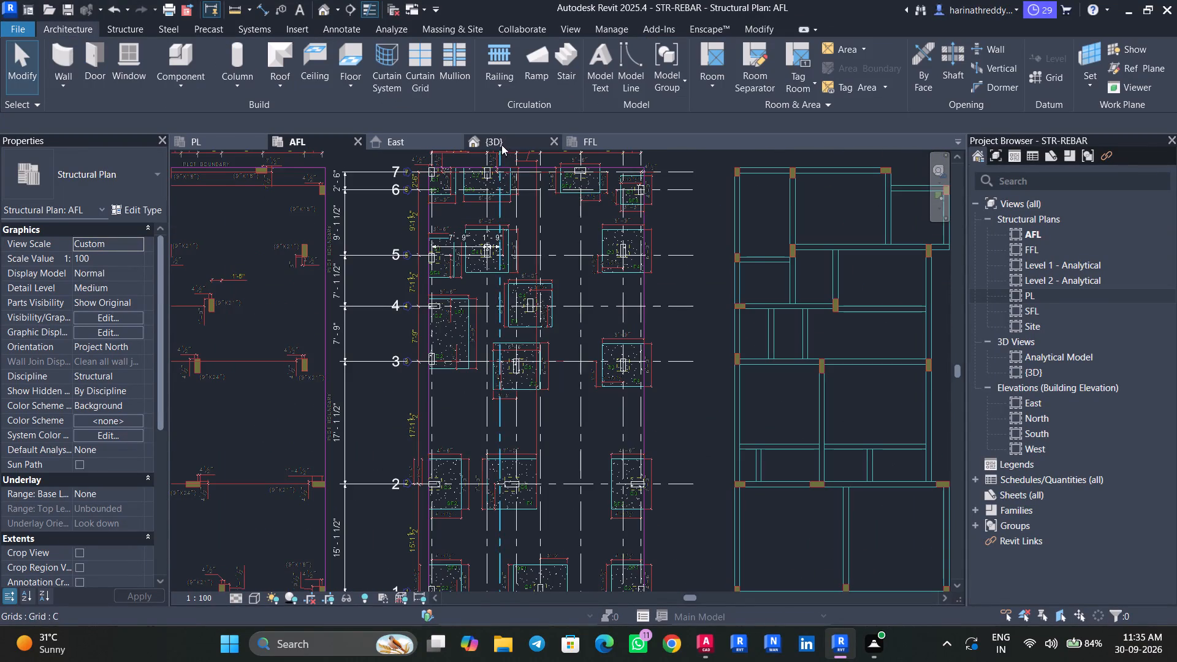
# In the back 3D view, filter the selection to the PL-to-FFL structural columns and paste copies aligned to level SFL.
pyautogui.click(501, 145)
pyautogui.scroll(-3, 505, 394)
pyautogui.scroll(1, 506, 394)
pyautogui.scroll(-3, 506, 394)
pyautogui.scroll(1, 510, 386)
pyautogui.scroll(-5, 510, 386)
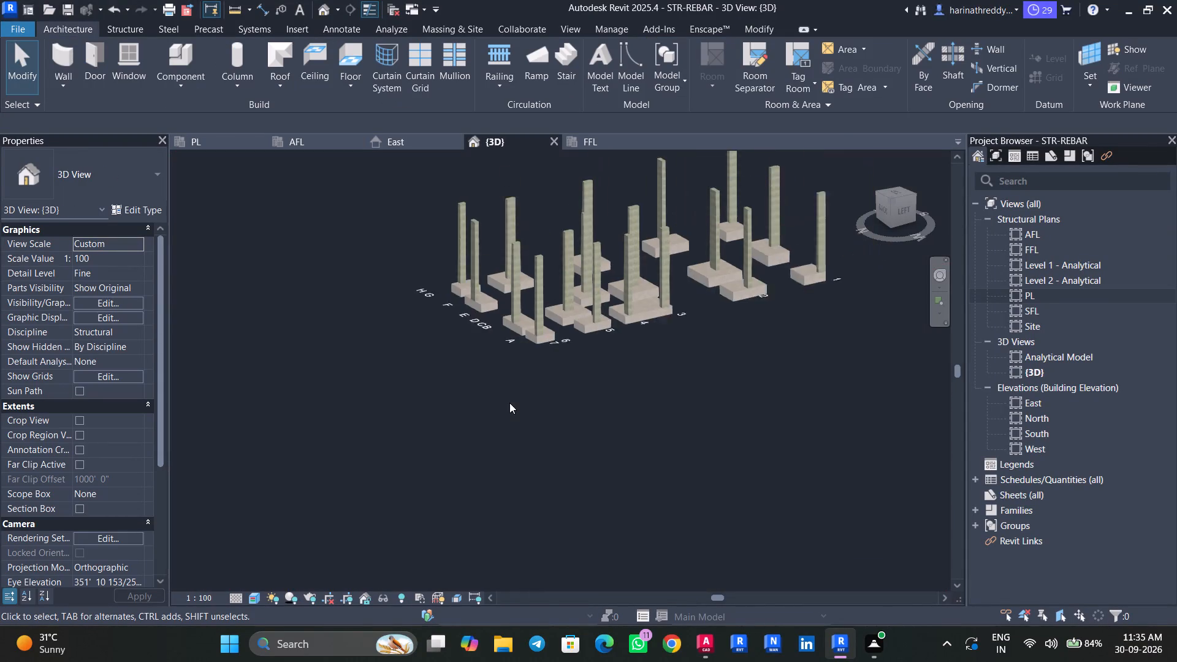
pyautogui.click(884, 211)
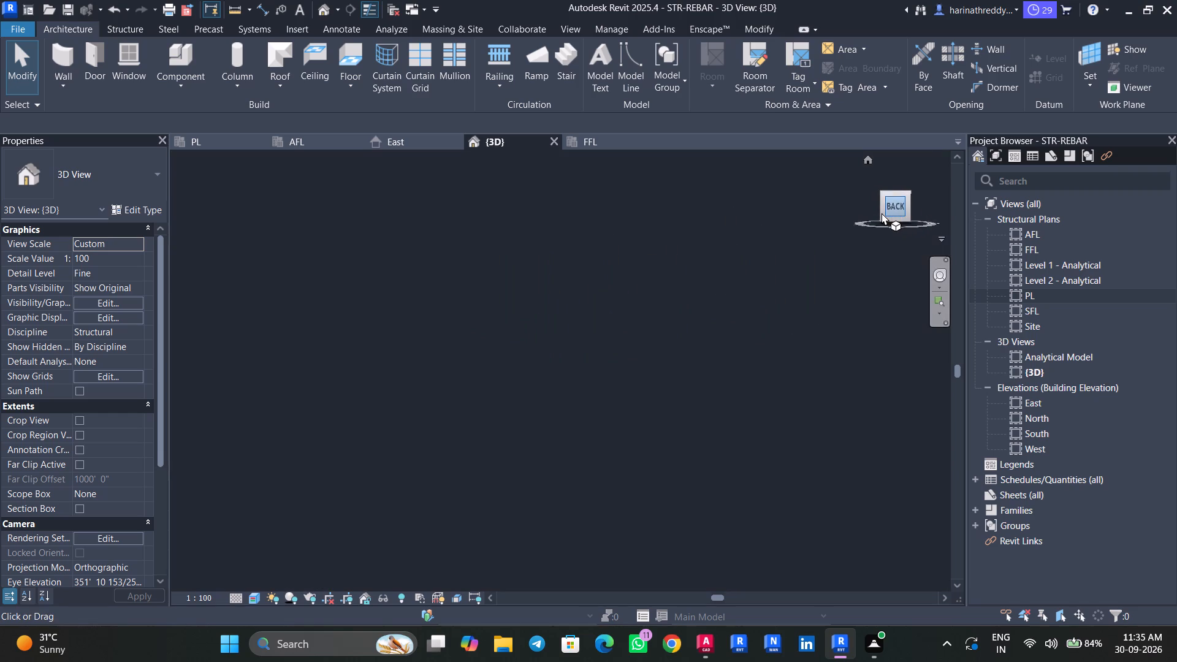
pyautogui.scroll(6, 465, 361)
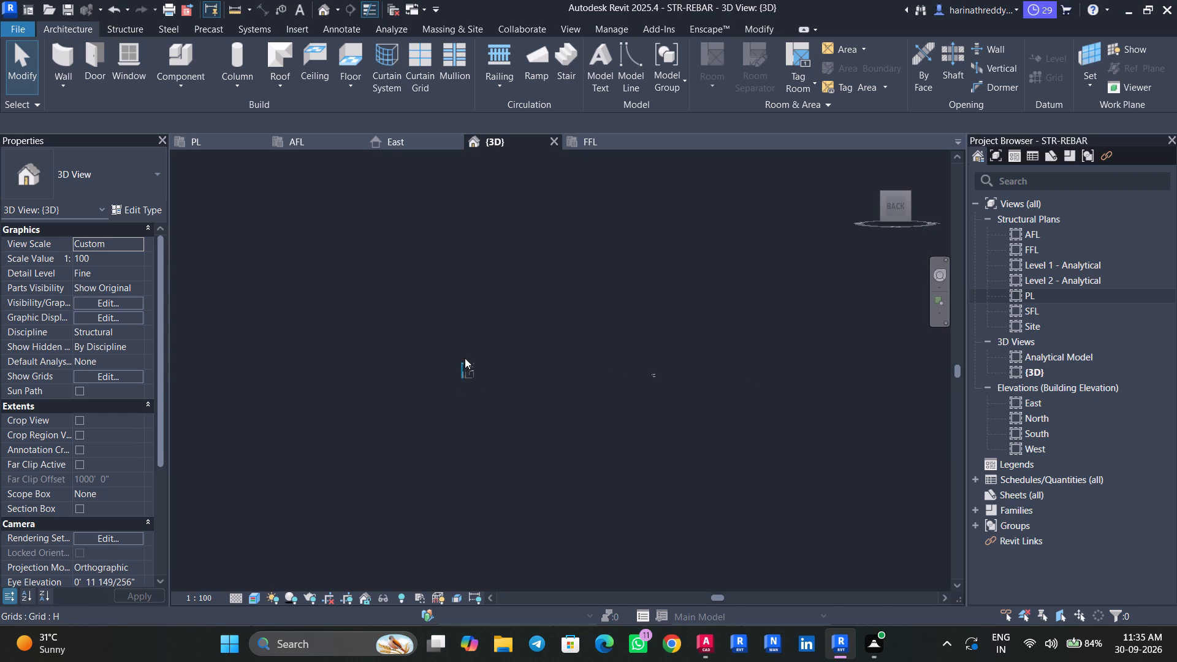
pyautogui.scroll(11, 465, 358)
pyautogui.scroll(-1, 450, 390)
pyautogui.scroll(2, 450, 390)
pyautogui.scroll(5, 616, 402)
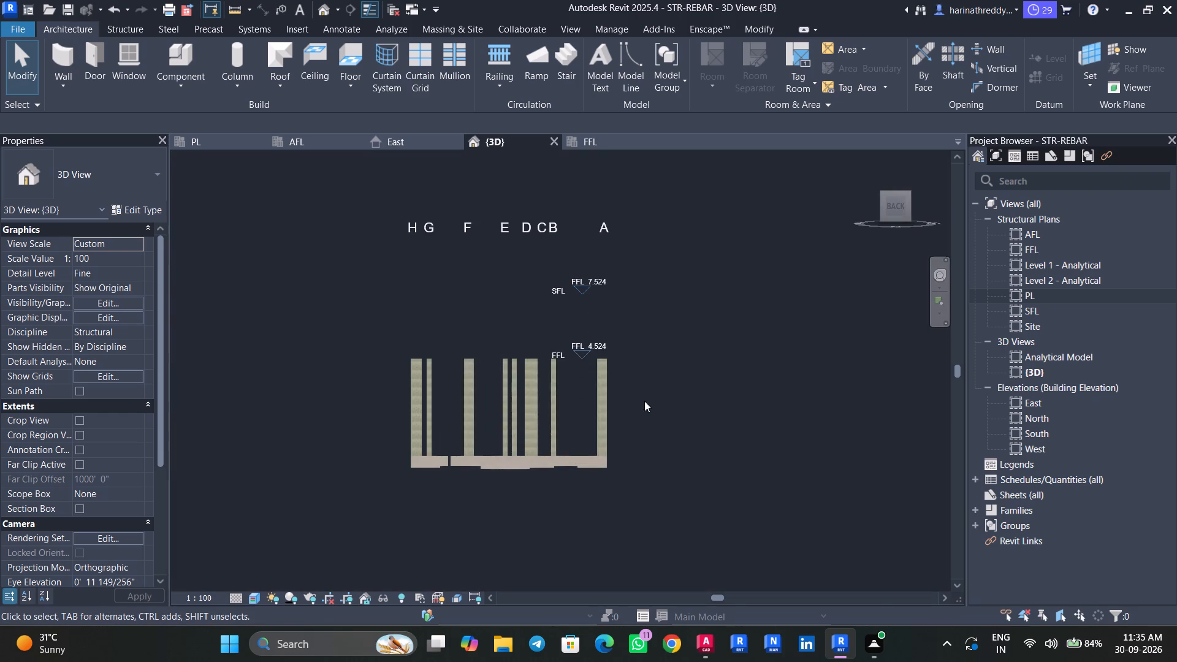
pyautogui.moveTo(657, 397); pyautogui.dragTo(399, 389)
pyautogui.click(677, 60)
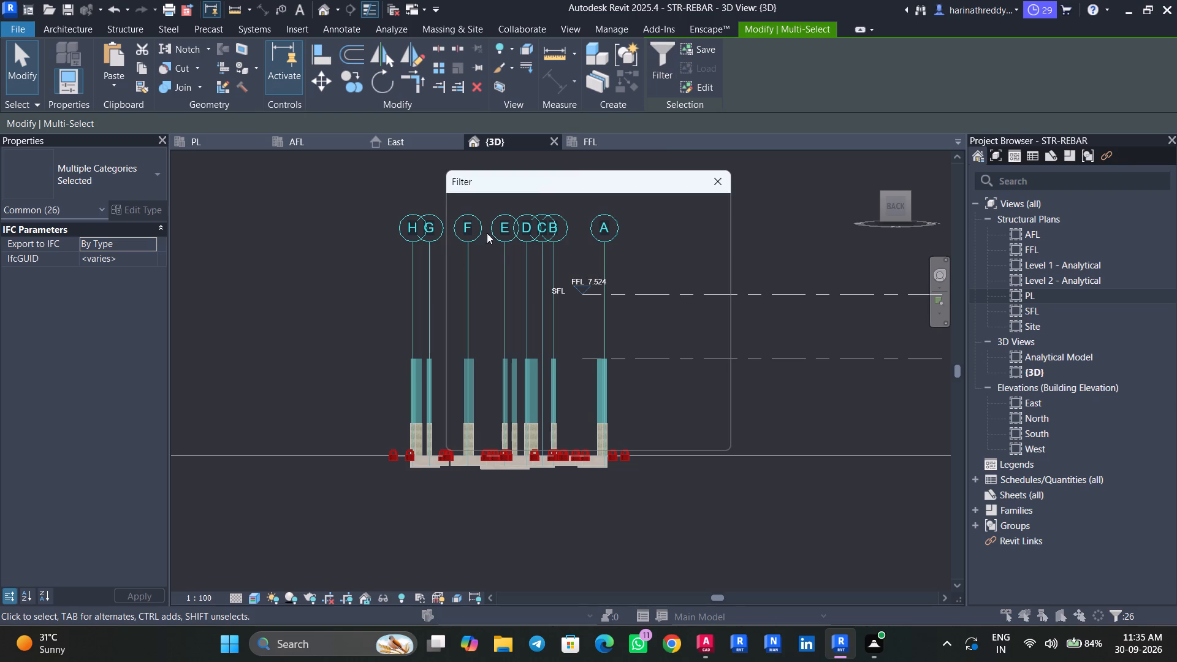
pyautogui.click(458, 223)
pyautogui.click(666, 426)
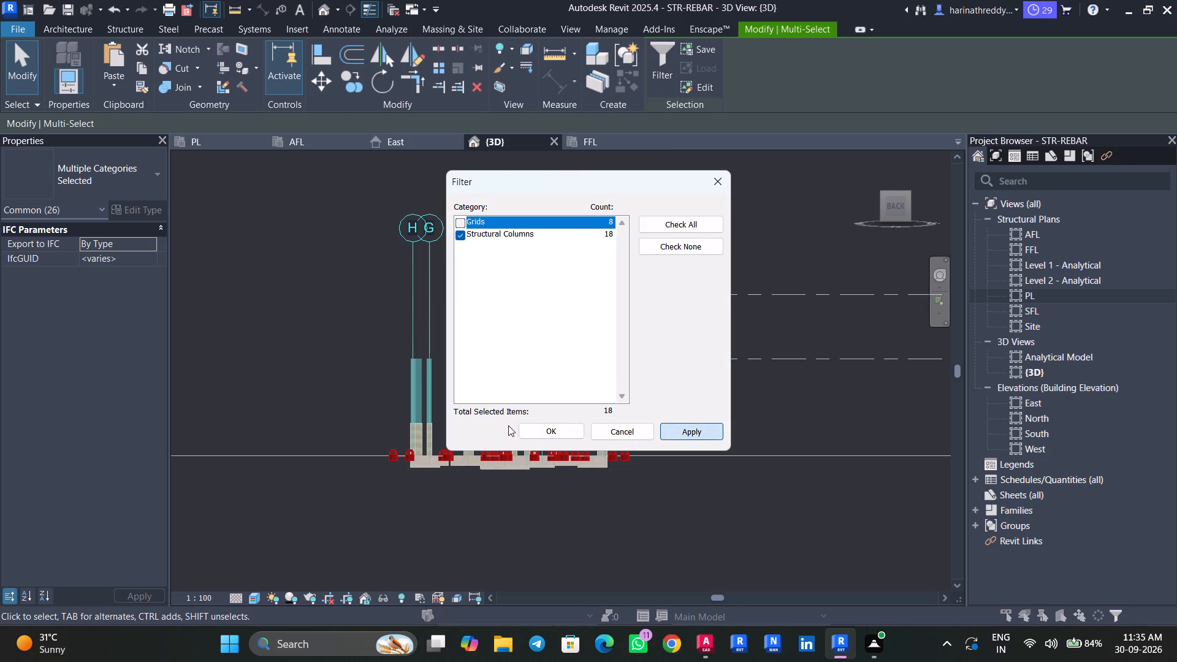
pyautogui.click(536, 433)
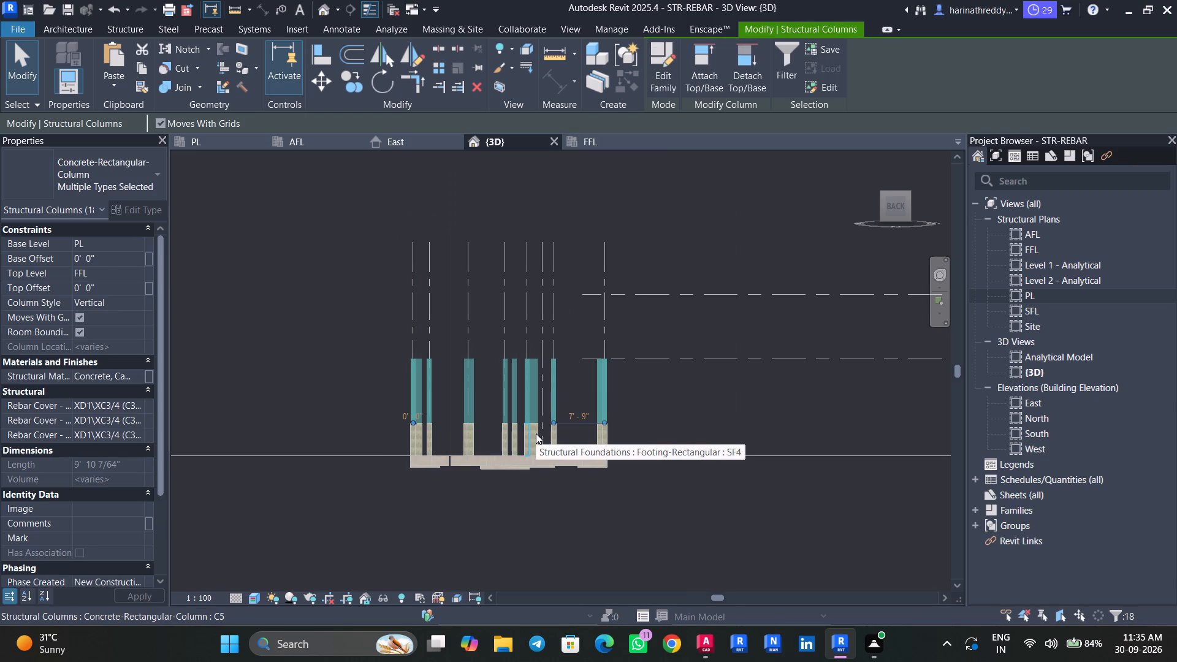
pyautogui.click(142, 69)
pyautogui.click(107, 84)
pyautogui.click(135, 147)
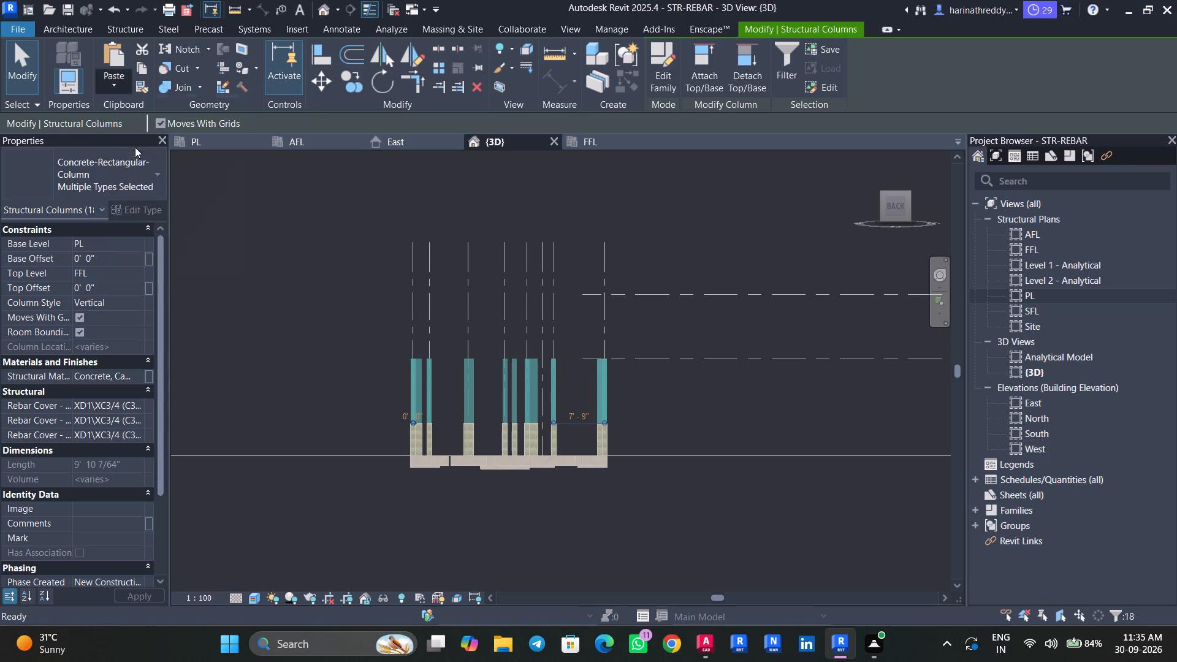
pyautogui.doubleClick(67, 243)
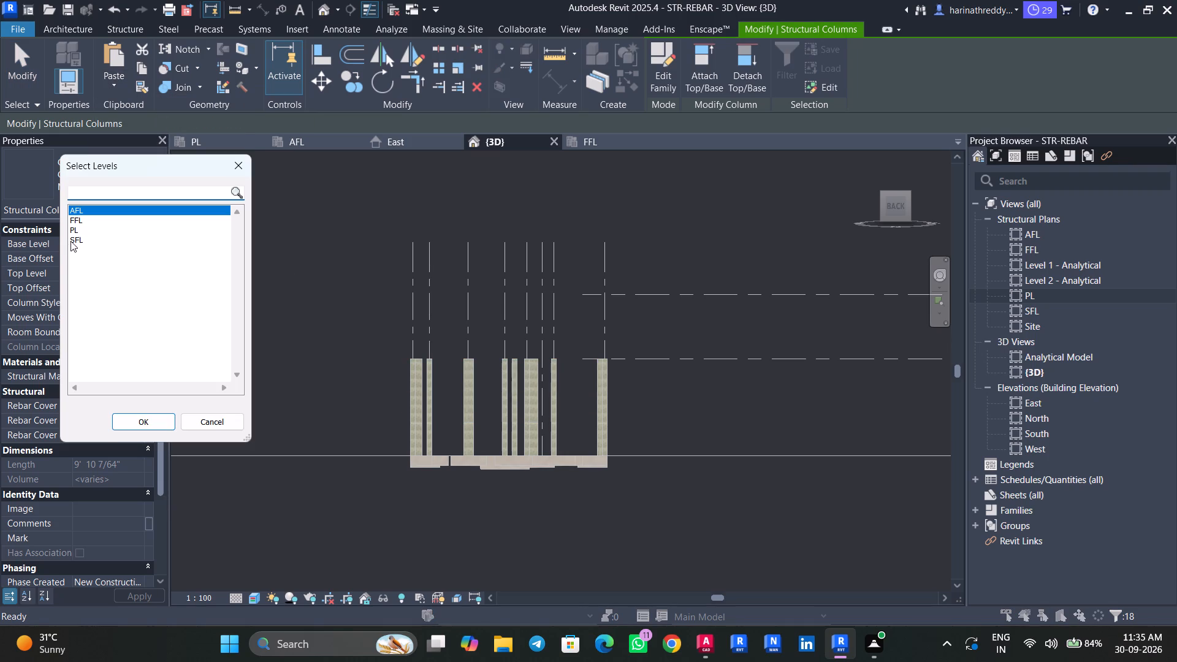
pyautogui.click(70, 241)
pyautogui.click(143, 416)
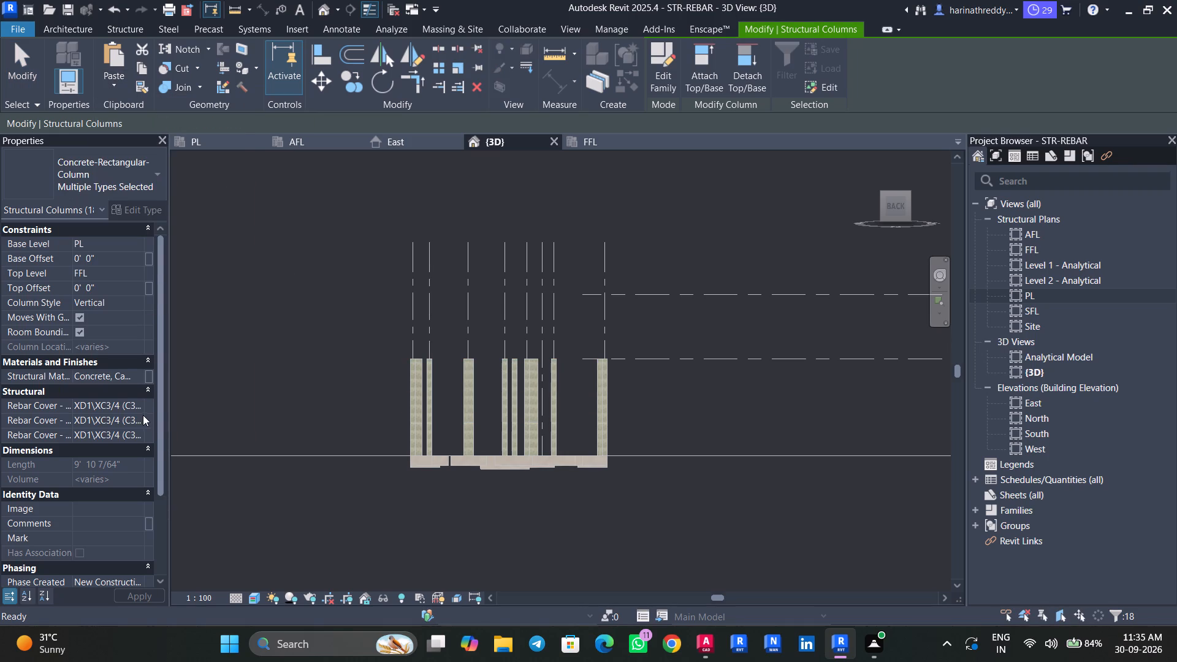
pyautogui.press('Escape')
pyautogui.press('Escape')
pyautogui.press('Escape')
pyautogui.press('Escape')
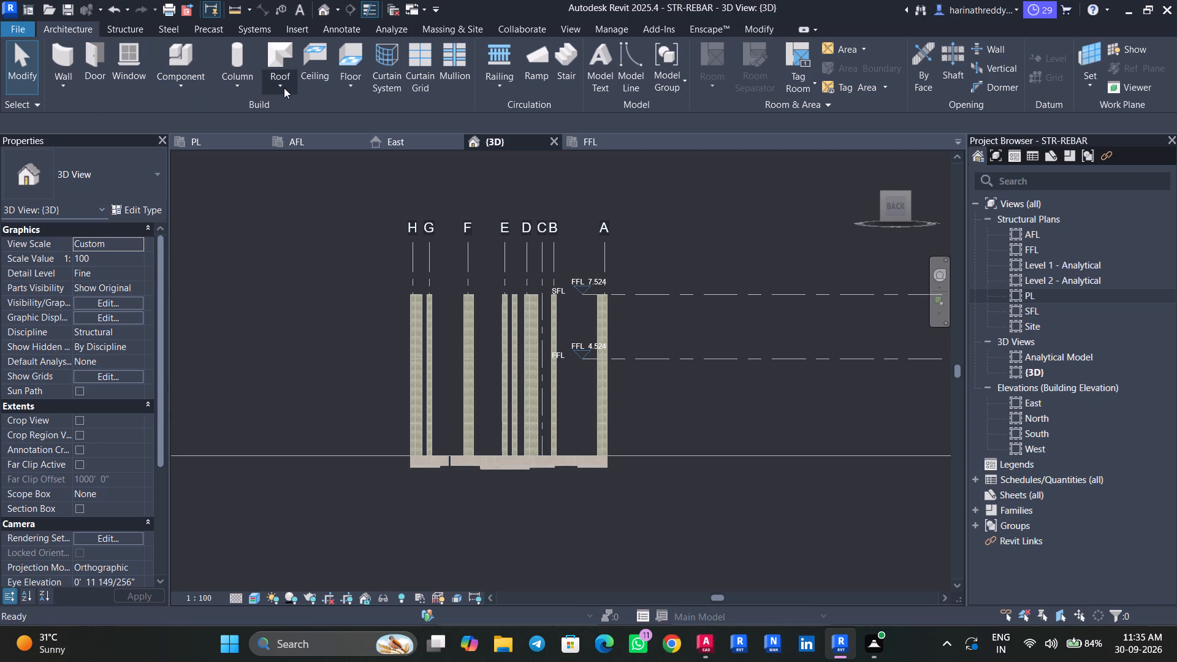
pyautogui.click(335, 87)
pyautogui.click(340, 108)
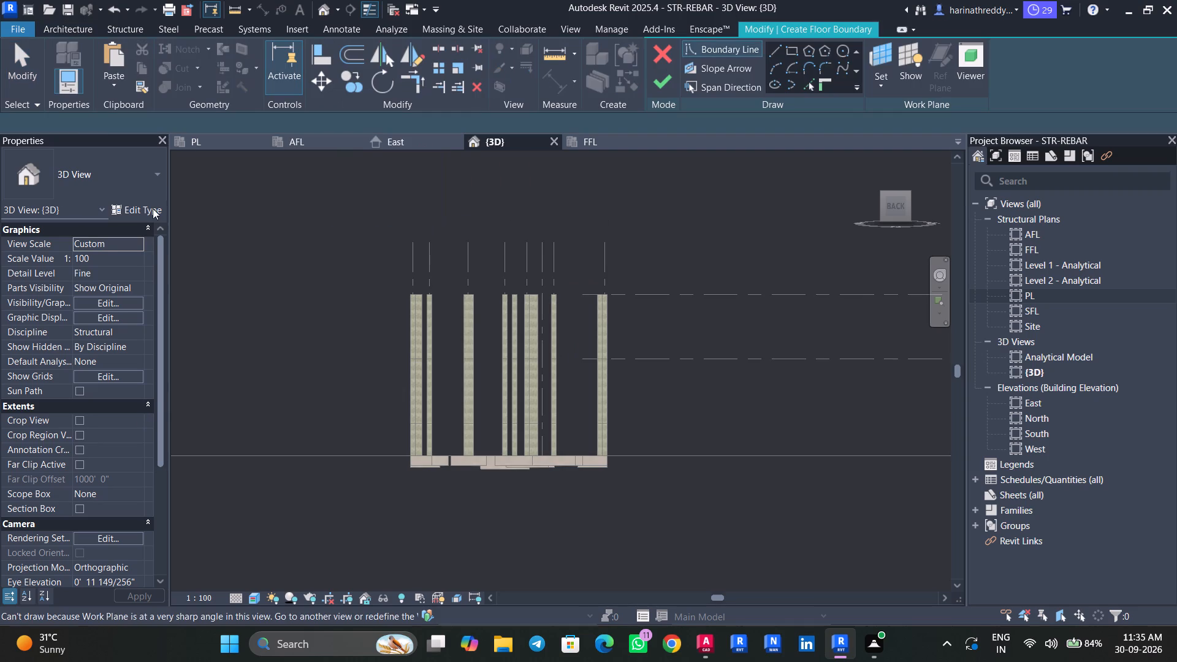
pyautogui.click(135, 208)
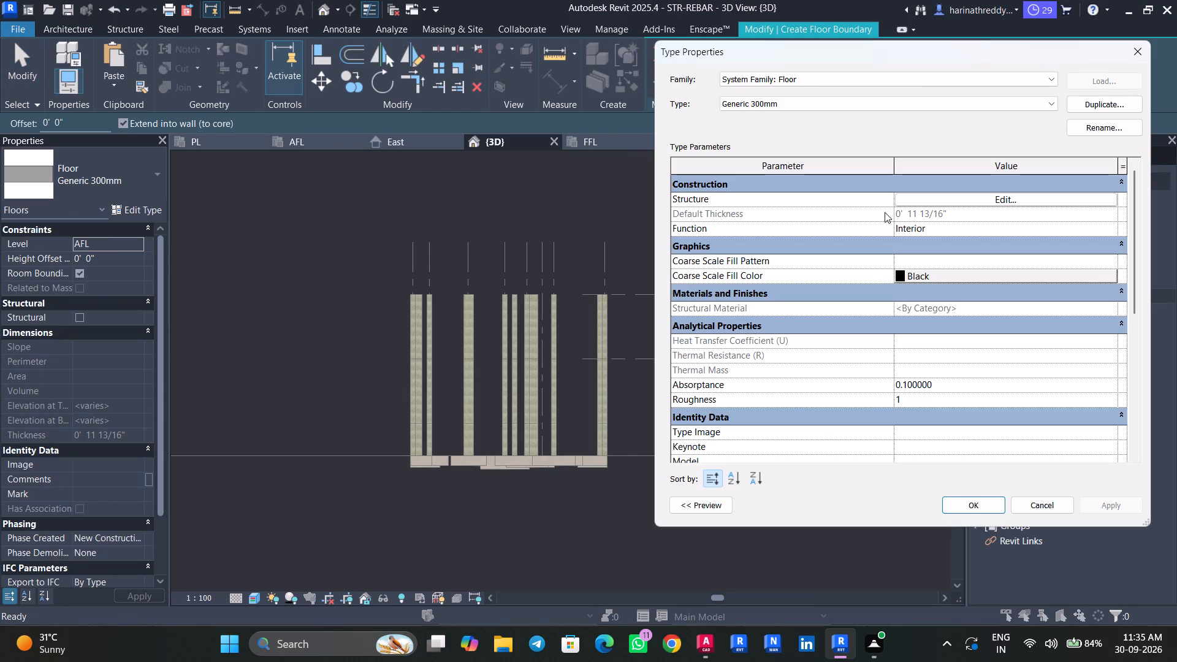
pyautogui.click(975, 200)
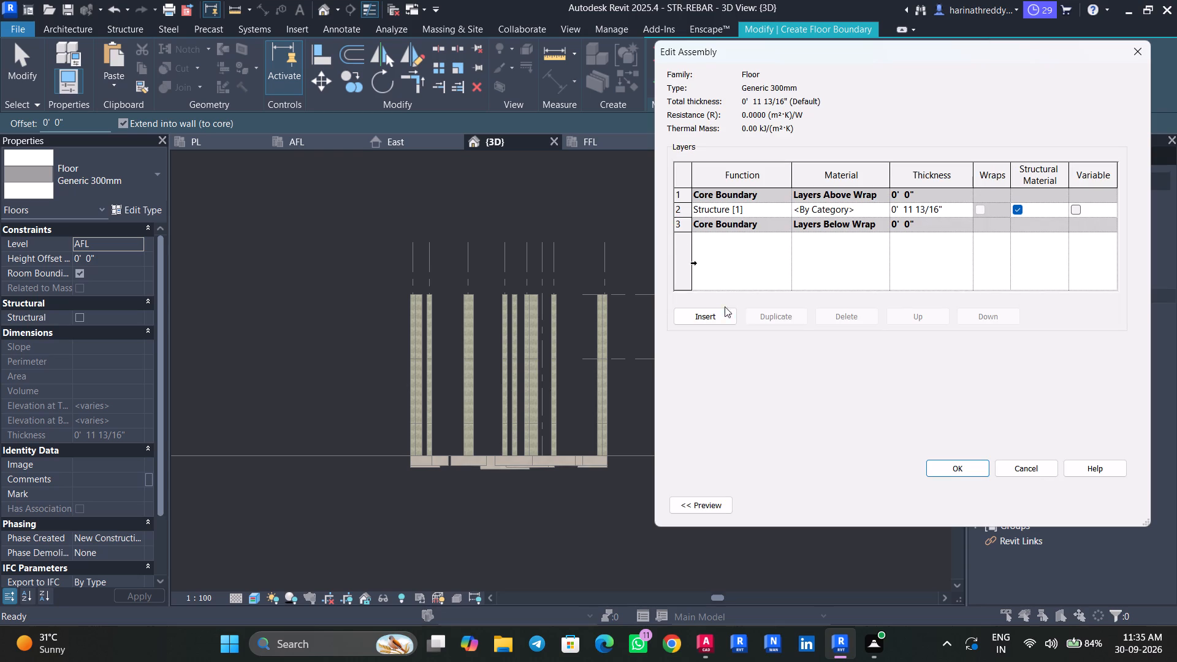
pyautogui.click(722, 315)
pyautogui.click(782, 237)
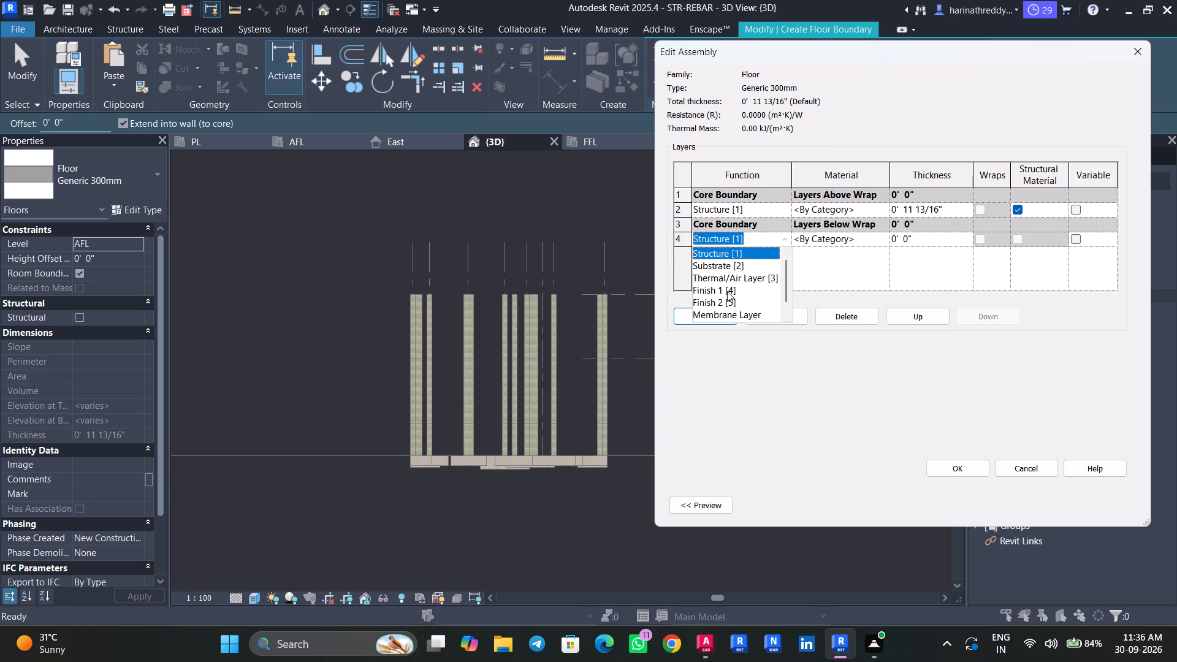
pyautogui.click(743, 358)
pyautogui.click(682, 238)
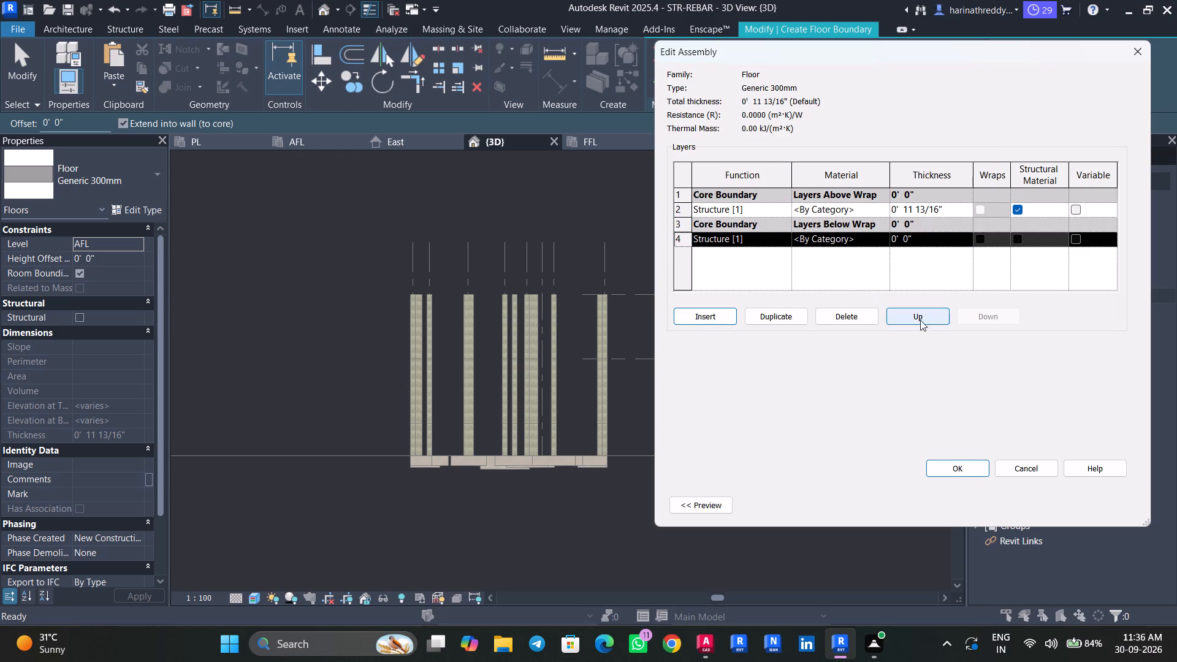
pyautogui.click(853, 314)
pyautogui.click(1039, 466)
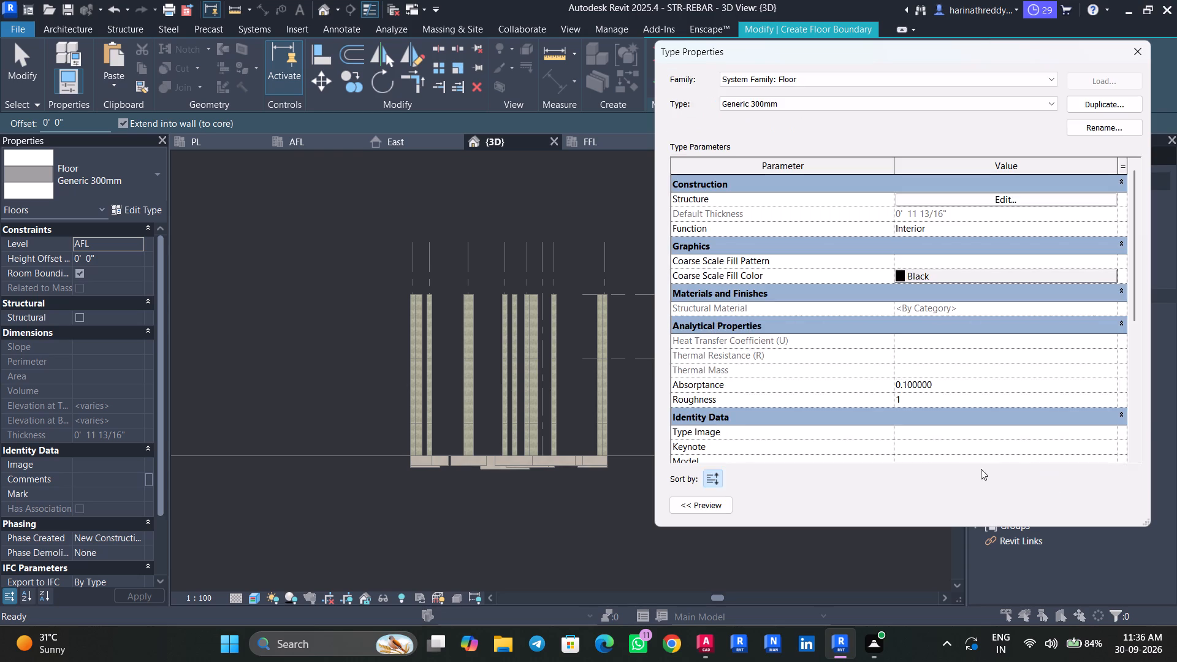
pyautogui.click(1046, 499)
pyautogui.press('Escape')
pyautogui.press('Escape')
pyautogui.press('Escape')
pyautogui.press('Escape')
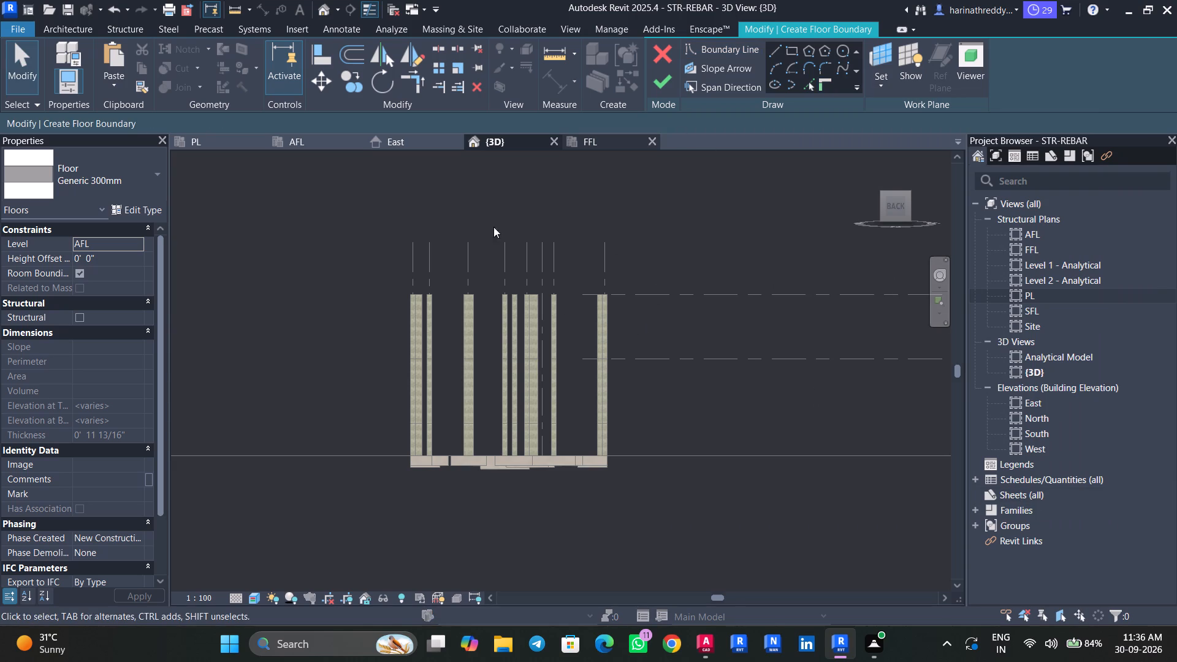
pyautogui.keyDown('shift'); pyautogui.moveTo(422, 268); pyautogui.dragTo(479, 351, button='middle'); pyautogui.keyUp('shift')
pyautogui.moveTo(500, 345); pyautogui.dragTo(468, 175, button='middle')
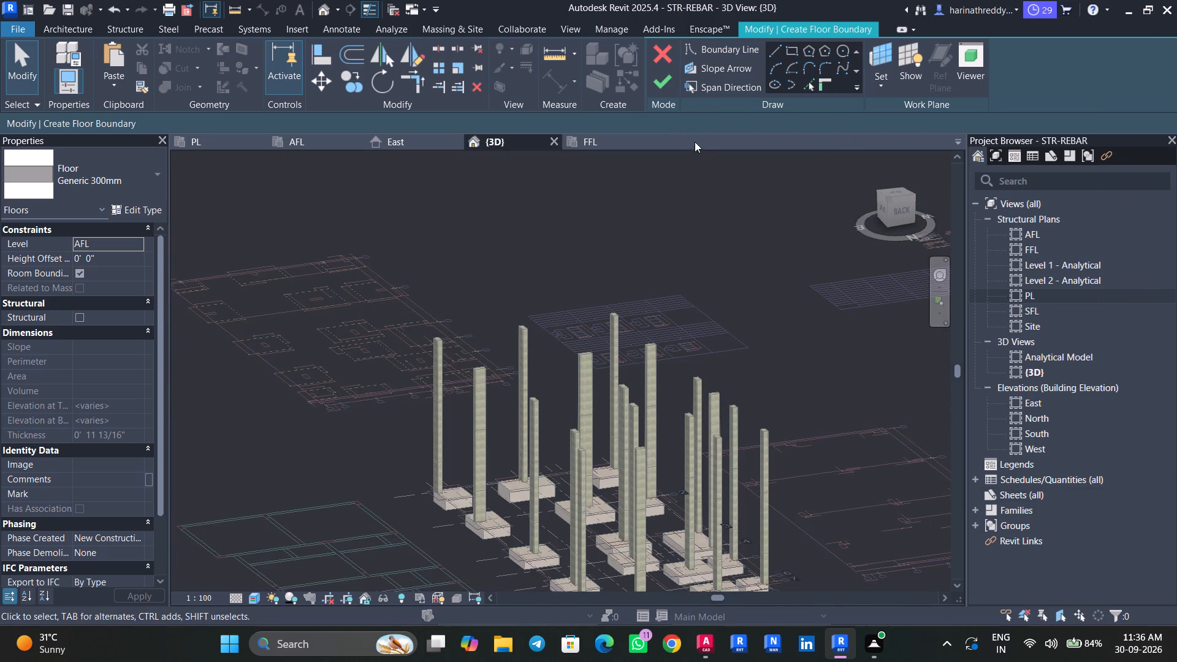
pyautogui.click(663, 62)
# Inspect the full-height columns and their footings from several angles in the 3D view.
pyautogui.moveTo(645, 335); pyautogui.dragTo(623, 182, button='middle')
pyautogui.moveTo(661, 313); pyautogui.dragTo(658, 306, button='middle')
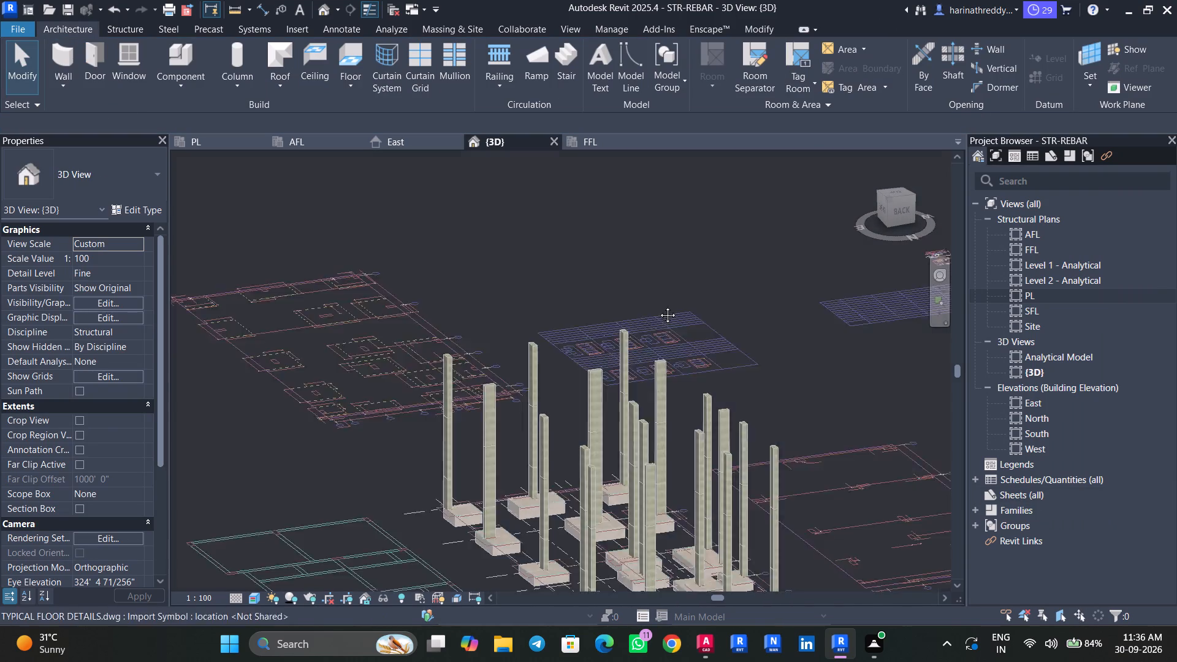
pyautogui.moveTo(658, 306); pyautogui.dragTo(619, 208, button='middle')
pyautogui.scroll(1, 620, 208)
pyautogui.keyDown('shift'); pyautogui.moveTo(787, 362); pyautogui.dragTo(788, 386, button='middle'); pyautogui.keyUp('shift')
pyautogui.moveTo(779, 383); pyautogui.dragTo(783, 312, button='middle')
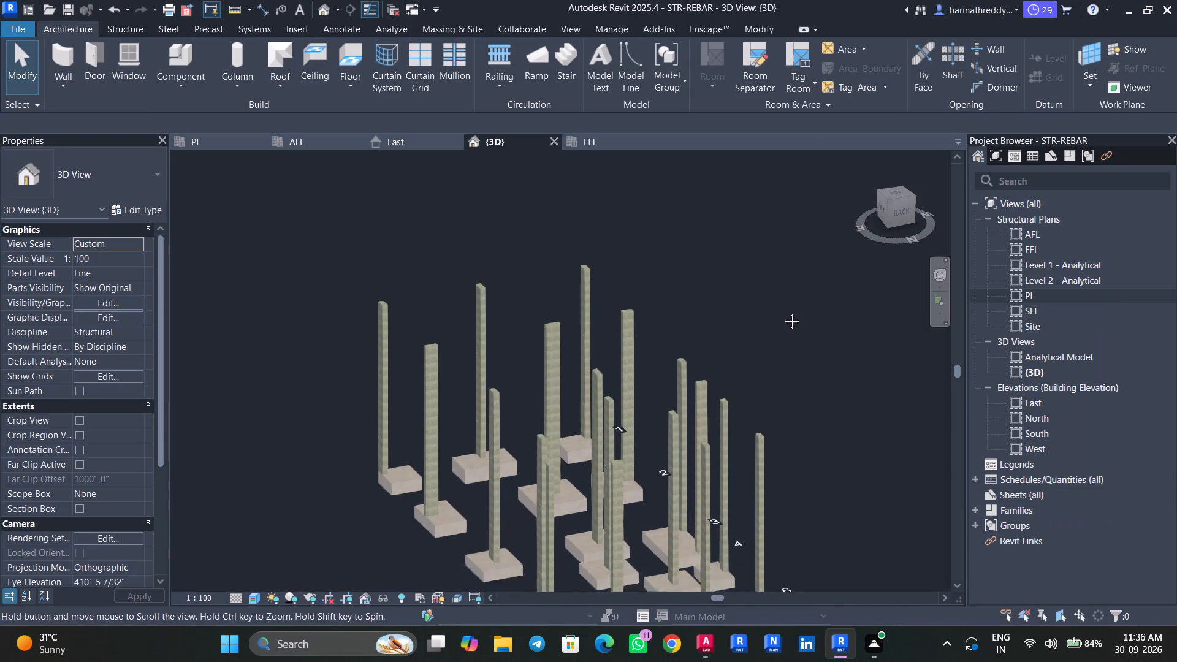
pyautogui.moveTo(783, 312); pyautogui.dragTo(783, 302, button='middle')
pyautogui.keyDown('shift'); pyautogui.moveTo(783, 317); pyautogui.dragTo(799, 305, button='middle'); pyautogui.keyUp('shift')
pyautogui.keyDown('shift'); pyautogui.scroll(1, 799, 305); pyautogui.keyUp('shift')
pyautogui.moveTo(794, 311); pyautogui.dragTo(737, 259, button='middle')
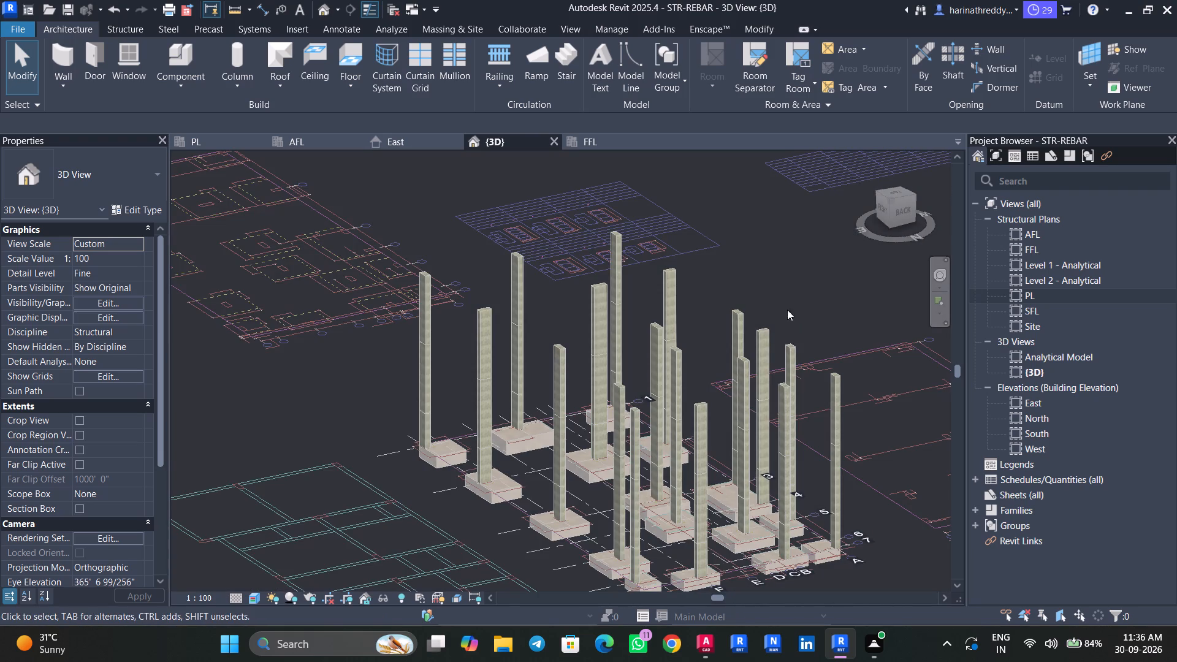
# Examine the imported floor and structural drawings from above in the 3D view.
pyautogui.click(897, 192)
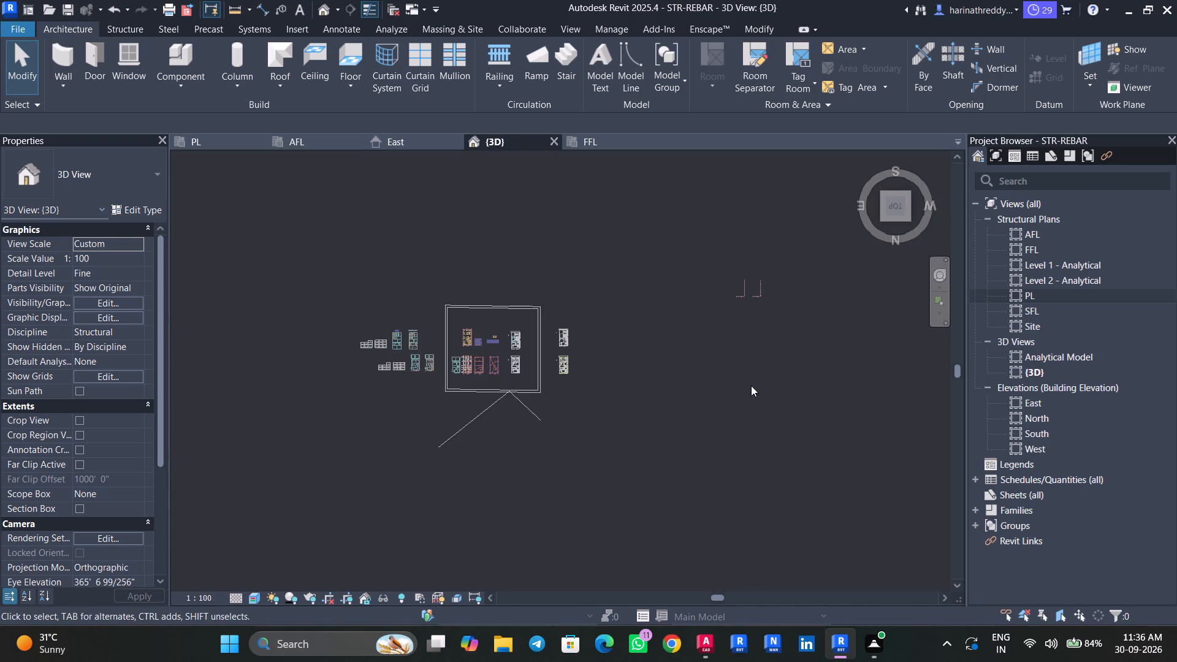
pyautogui.scroll(2, 531, 330)
pyautogui.scroll(-1, 534, 330)
pyautogui.scroll(7, 505, 348)
pyautogui.scroll(-1, 532, 325)
pyautogui.scroll(12, 532, 325)
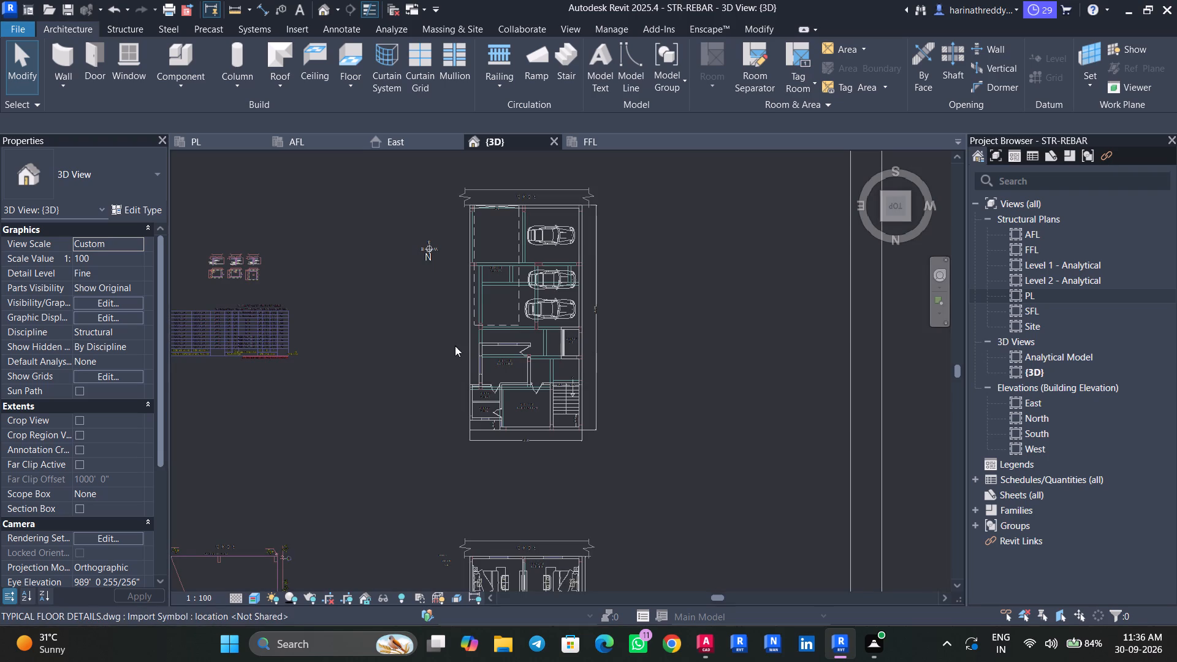
pyautogui.scroll(-4, 429, 320)
pyautogui.moveTo(429, 321); pyautogui.dragTo(479, 266, button='middle')
pyautogui.scroll(-4, 560, 329)
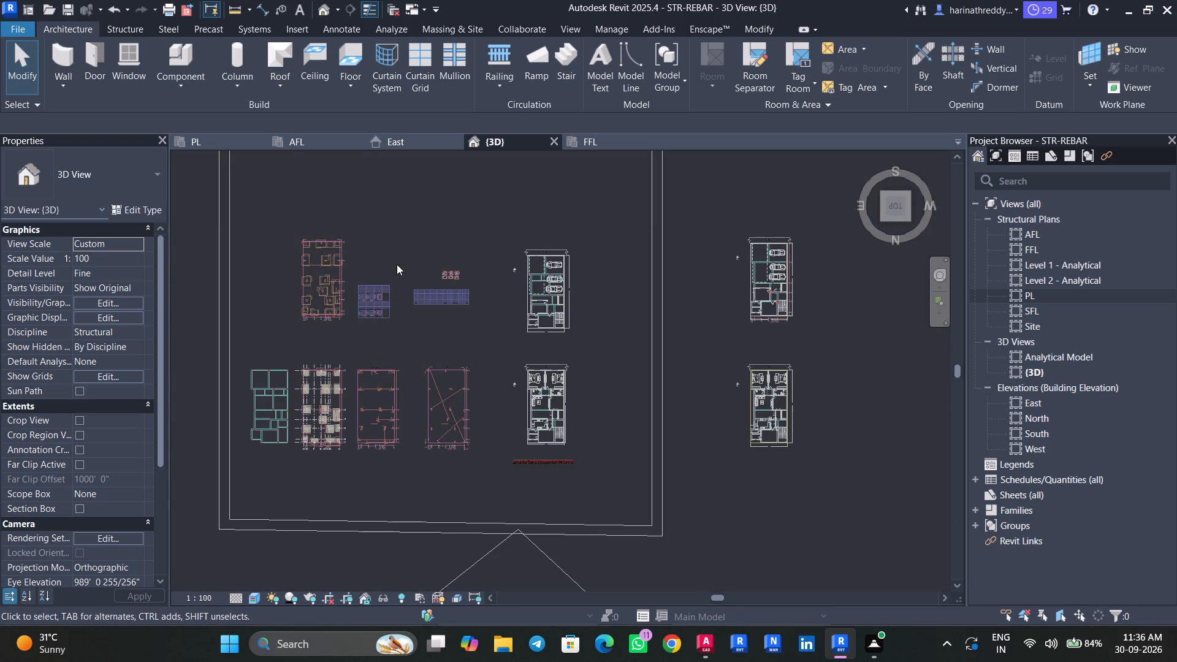
# Compare the PL and AFL structural plans, checking the grid bubbles of grids 6 and 7 near grid A.
pyautogui.click(204, 143)
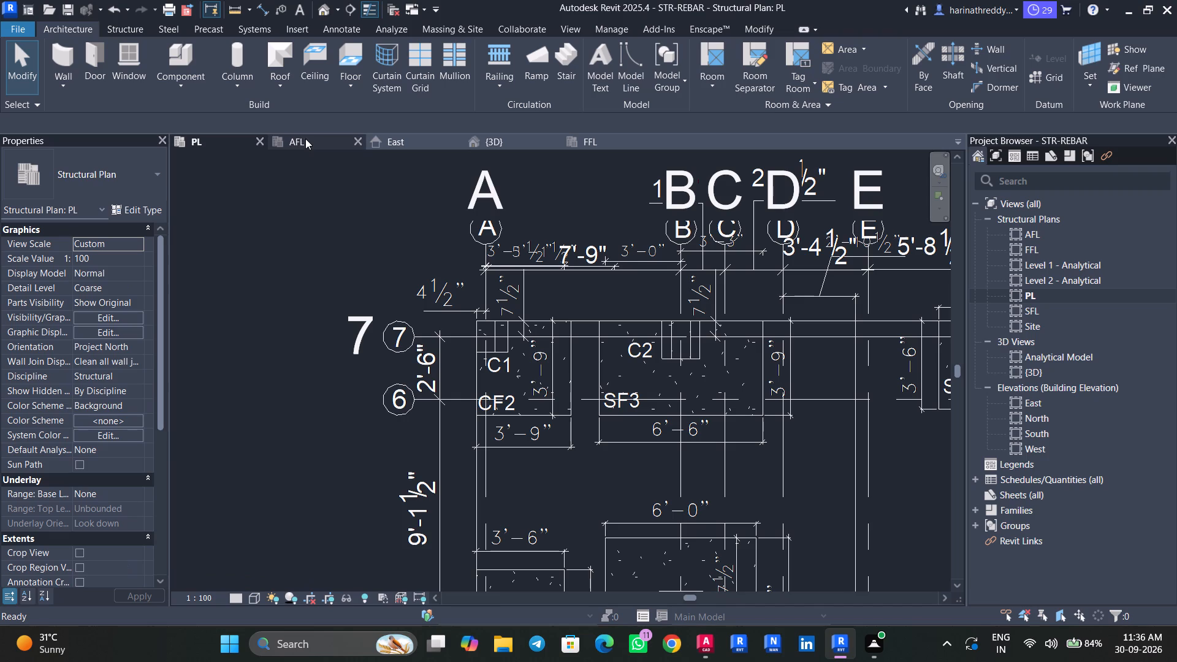
pyautogui.click(305, 139)
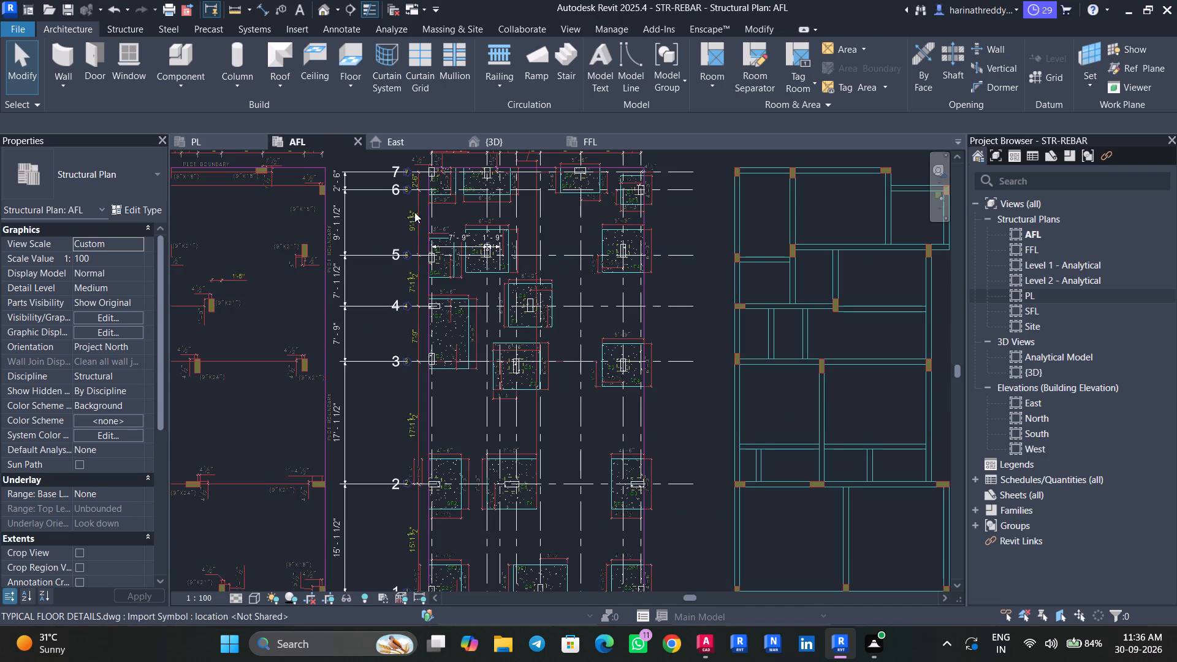
pyautogui.moveTo(400, 213); pyautogui.dragTo(382, 272, button='middle')
pyautogui.click(227, 145)
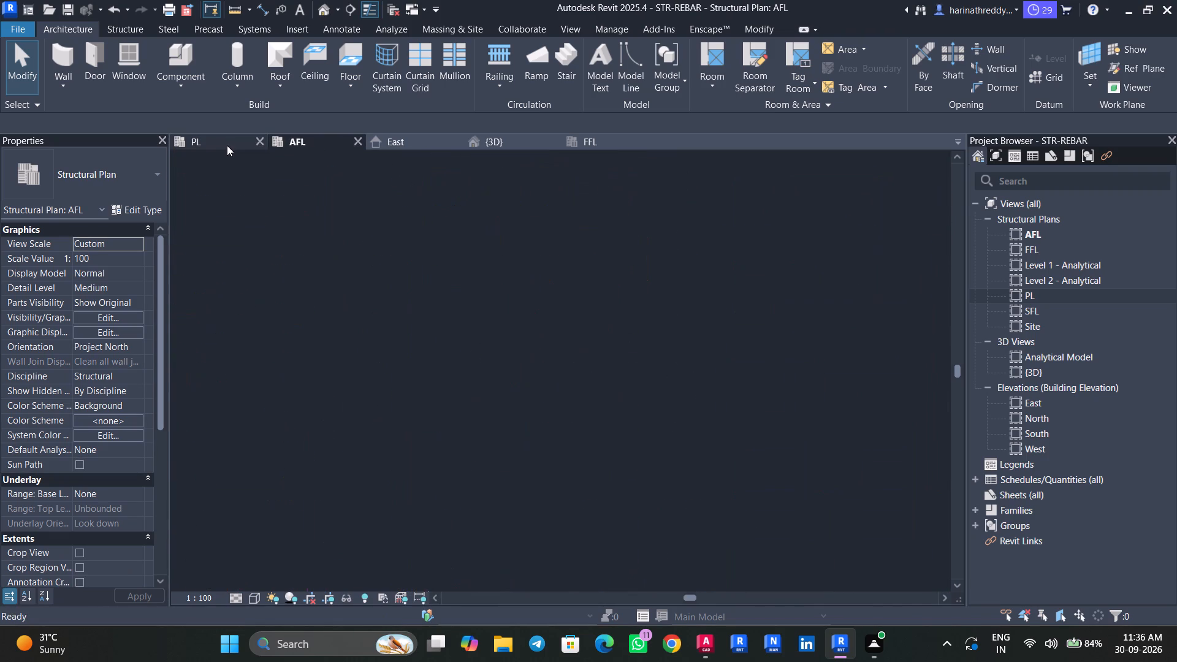
pyautogui.scroll(1, 340, 308)
pyautogui.scroll(-2, 340, 308)
pyautogui.scroll(1, 340, 308)
pyautogui.scroll(-3, 340, 308)
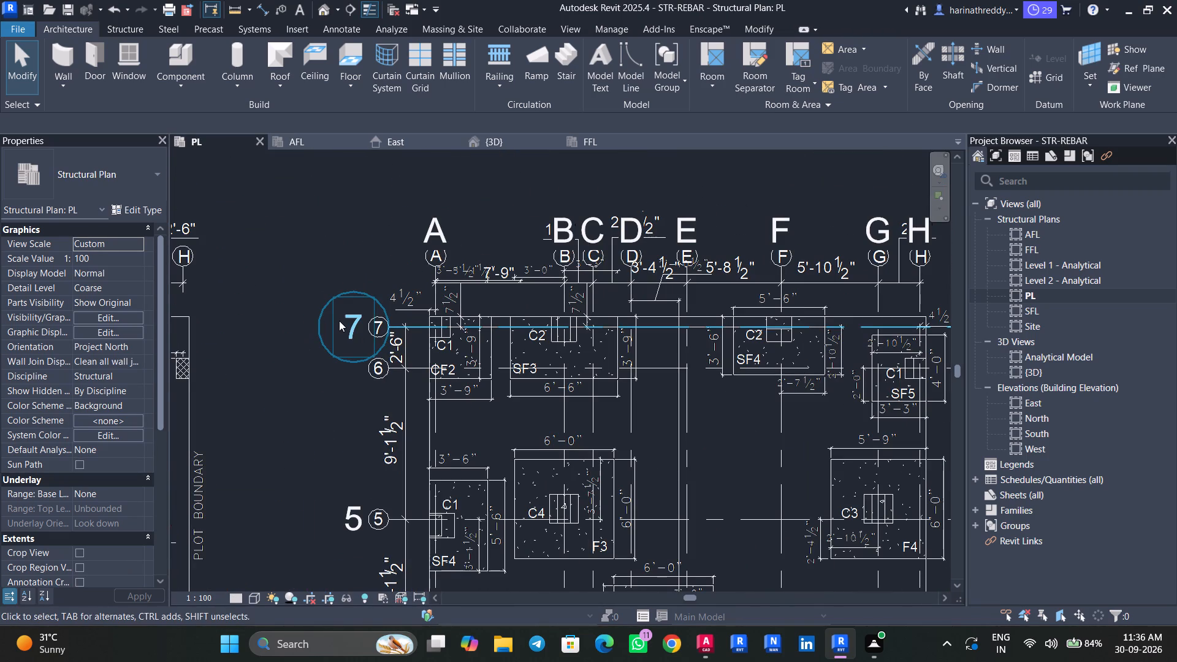
pyautogui.click(339, 321)
pyautogui.scroll(3, 399, 323)
pyautogui.scroll(-1, 399, 323)
pyautogui.scroll(1, 399, 323)
pyautogui.press('Escape')
pyautogui.press('Escape')
pyautogui.scroll(-1, 359, 402)
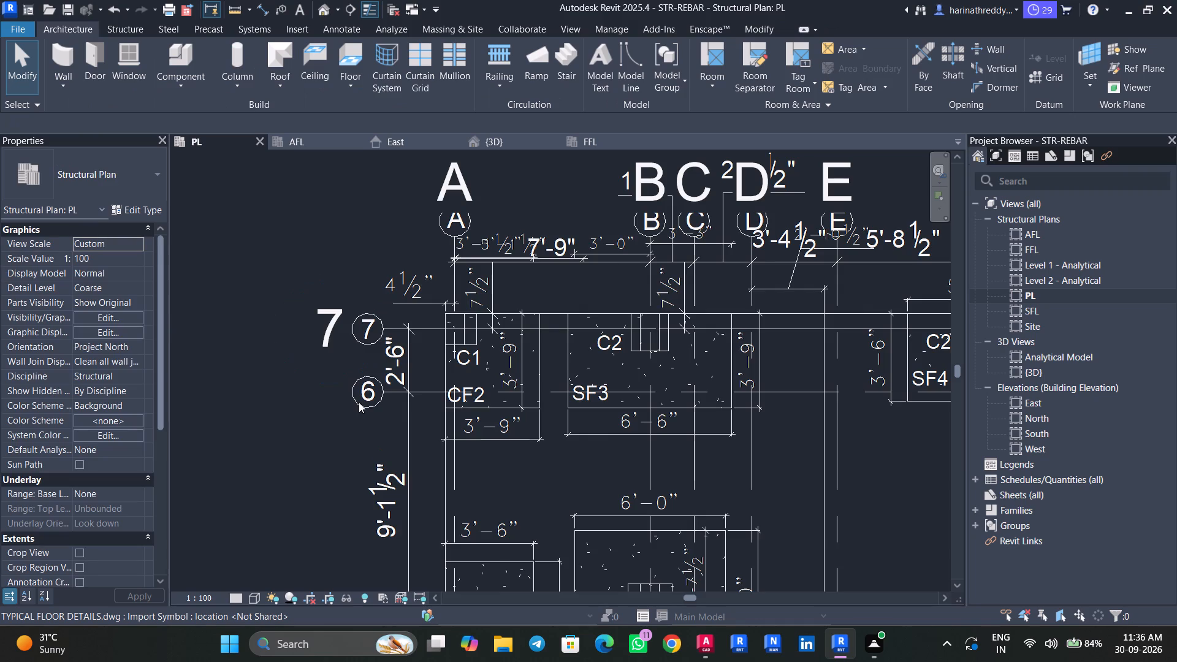
pyautogui.scroll(-8, 359, 402)
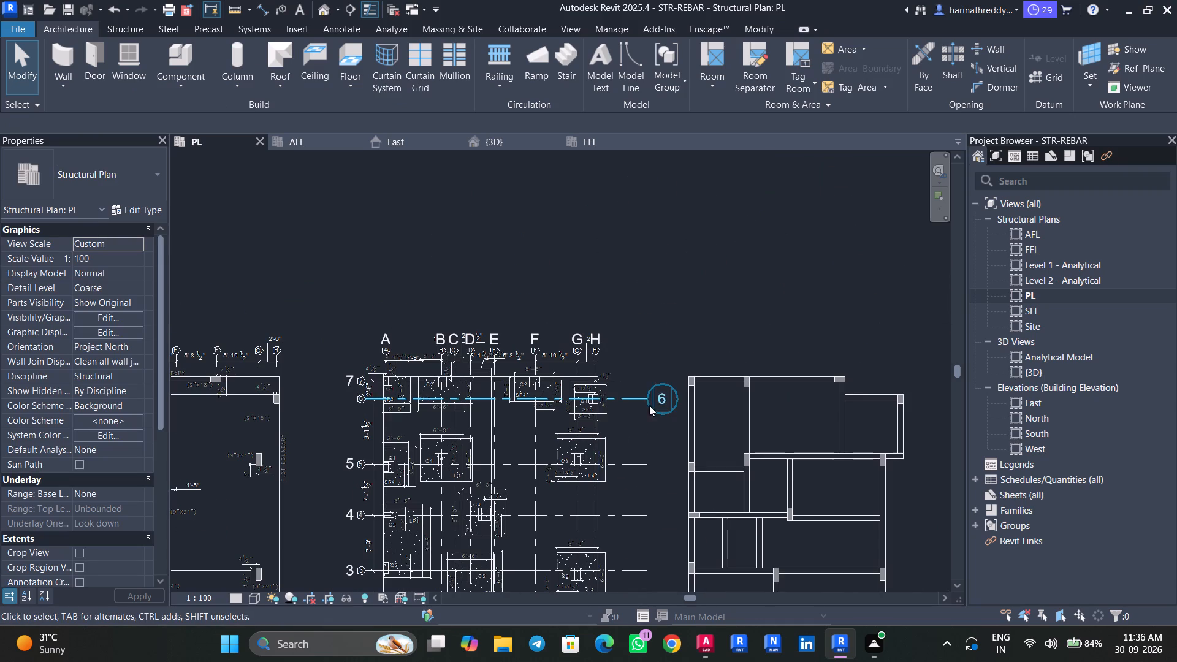
# On the PL plan, show grid 6's bubble at the end beside grid A and hide the one beyond grid H.
pyautogui.click(637, 401)
pyautogui.click(292, 395)
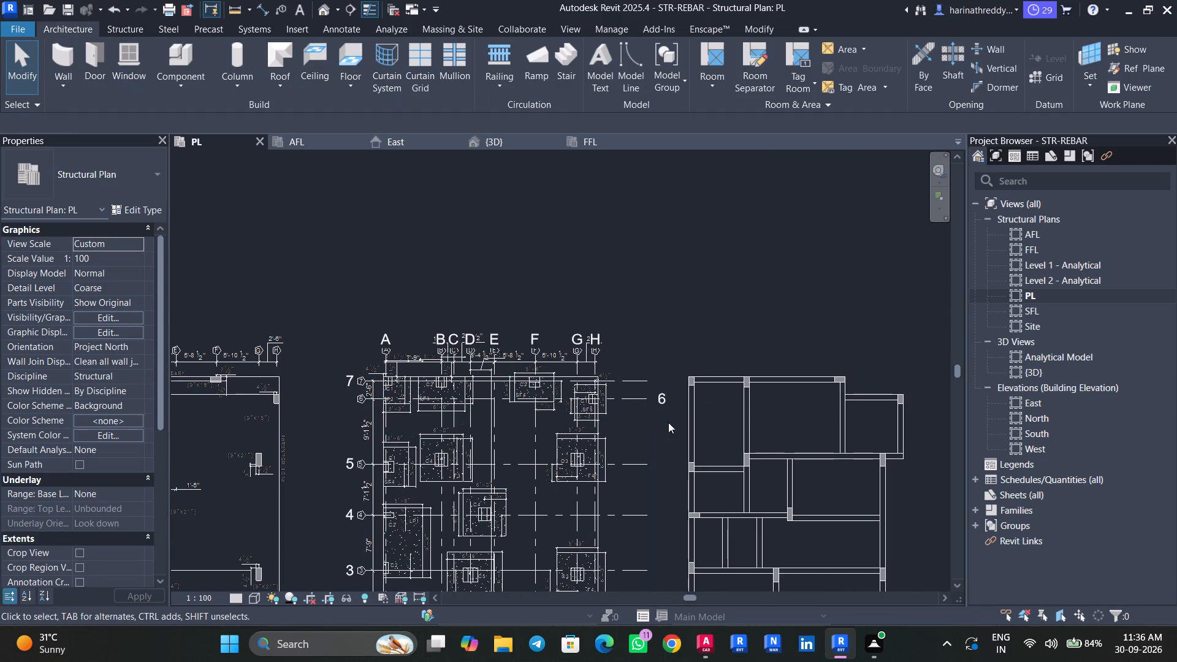
pyautogui.click(638, 401)
pyautogui.click(309, 398)
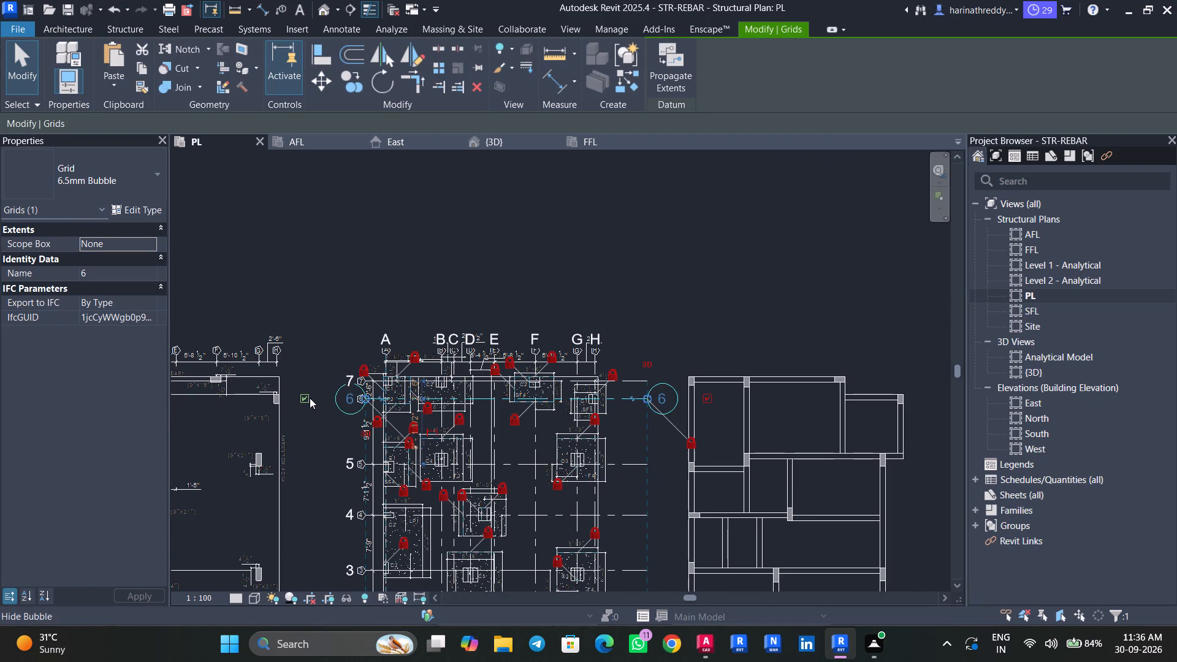
pyautogui.press('Escape')
pyautogui.press('Escape')
pyautogui.press('Escape')
pyautogui.click(622, 399)
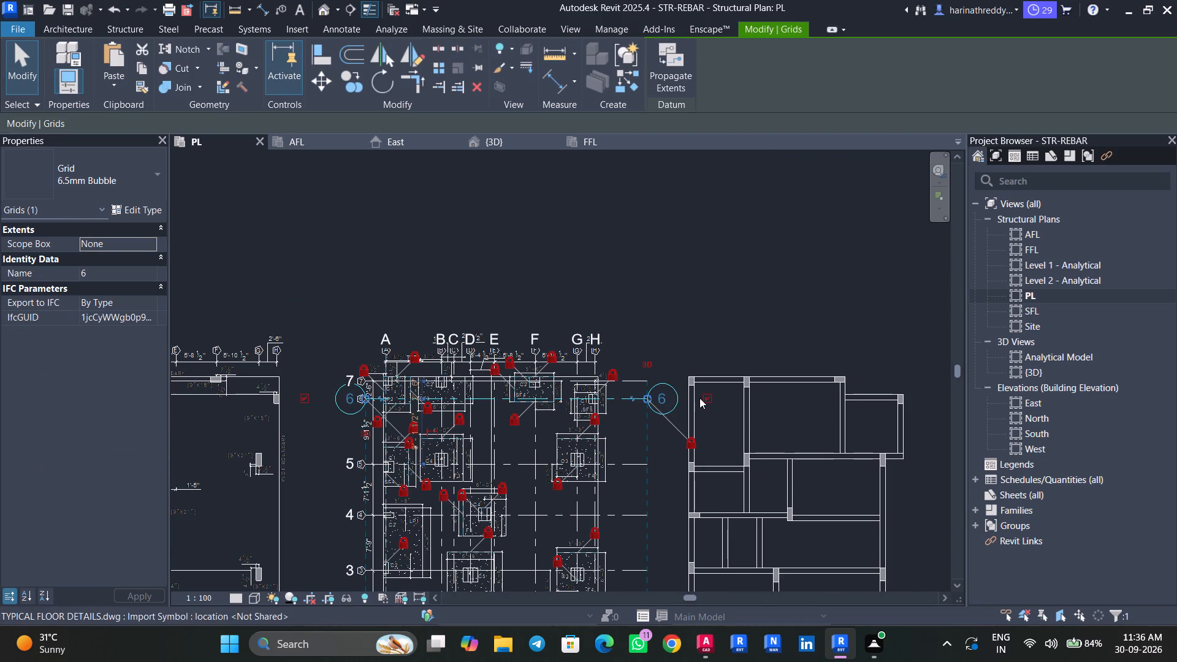
pyautogui.click(706, 397)
pyautogui.press('Escape')
pyautogui.press('Escape')
pyautogui.press('Escape')
pyautogui.press('Escape')
pyautogui.press('Escape')
pyautogui.scroll(8, 353, 406)
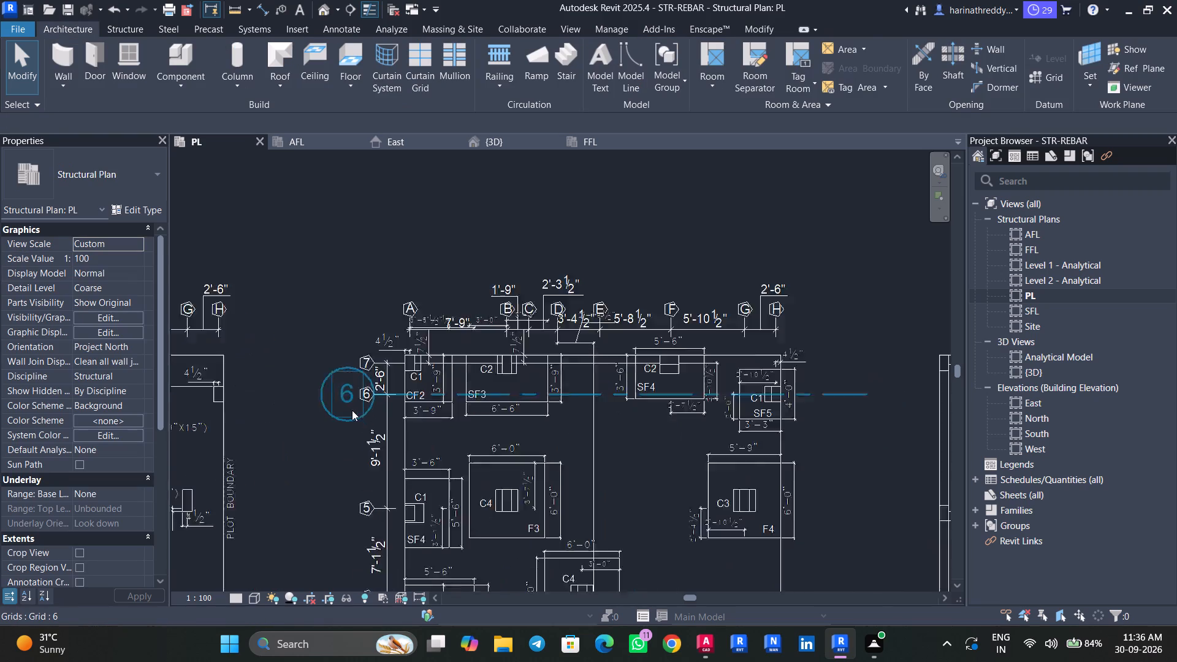
# Check the bubbles of grids 6 and 7 and the footing layout below them on the PL plan.
pyautogui.scroll(3, 347, 419)
pyautogui.moveTo(347, 419); pyautogui.dragTo(343, 427, button='middle')
pyautogui.moveTo(343, 427); pyautogui.dragTo(335, 444, button='middle')
pyautogui.scroll(1, 335, 444)
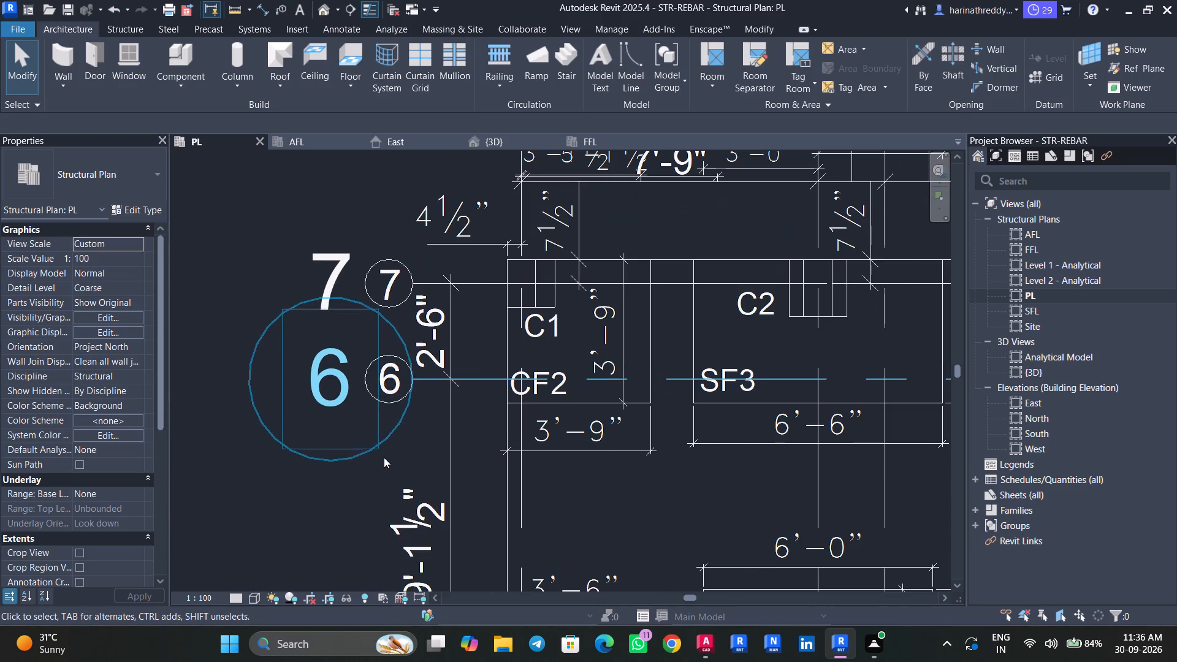
pyautogui.press('Escape')
pyautogui.press('Escape')
pyautogui.press('Escape')
pyautogui.press('Escape')
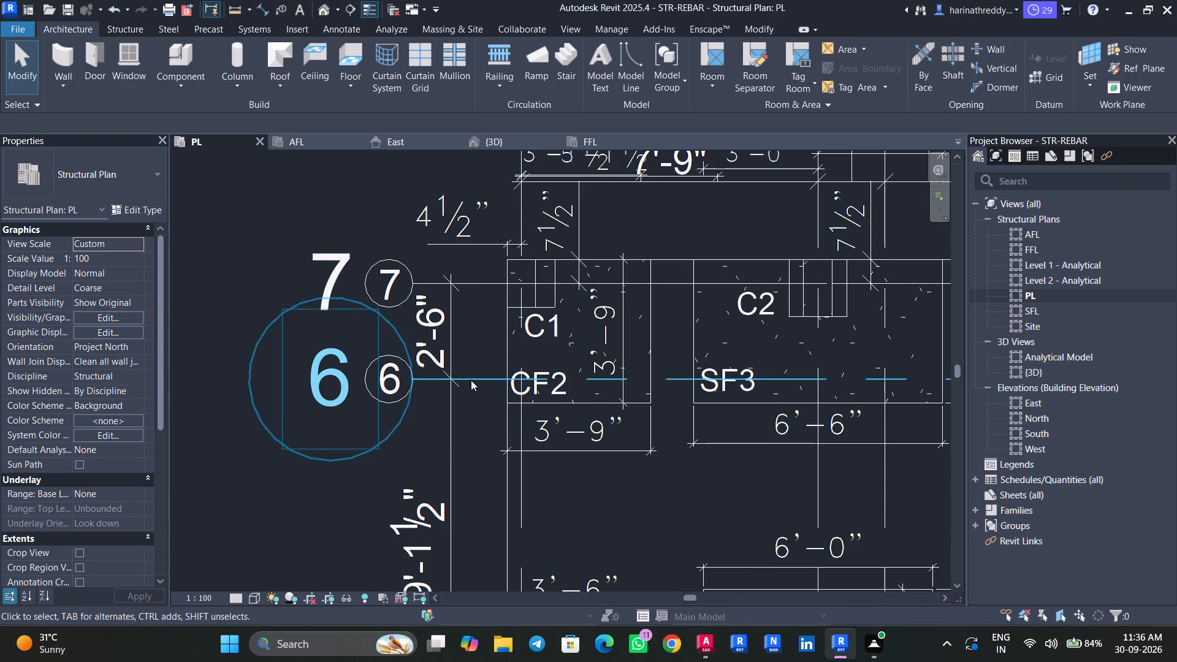
pyautogui.scroll(-2, 440, 442)
pyautogui.scroll(1, 440, 442)
pyautogui.scroll(-9, 441, 442)
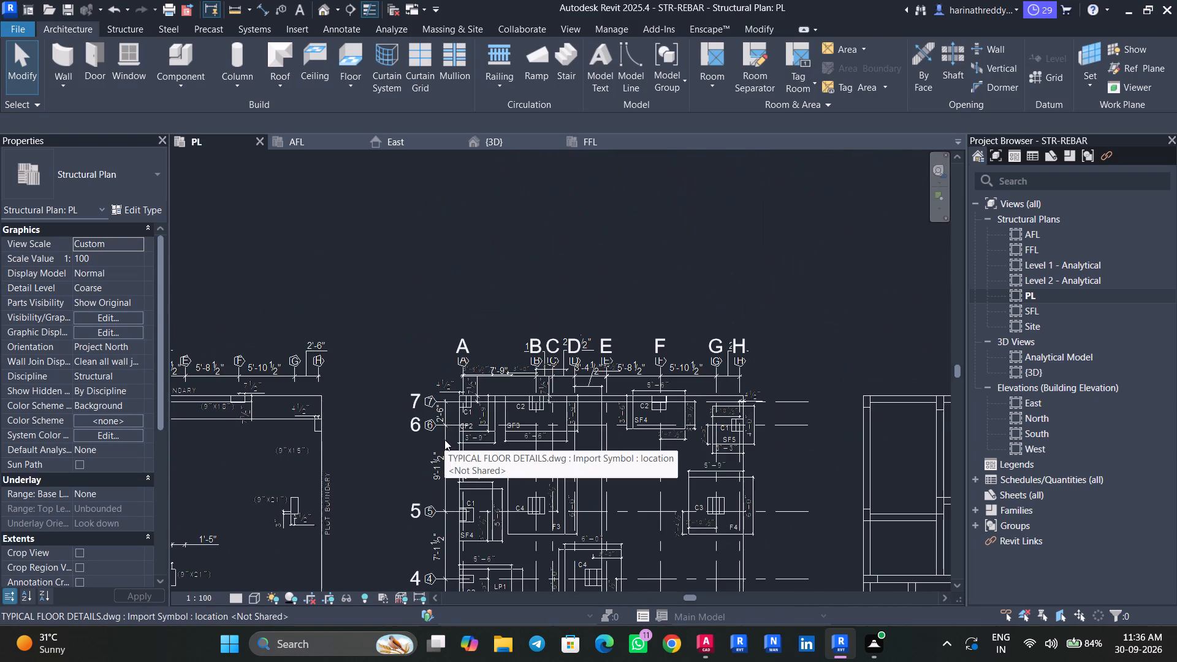
pyautogui.moveTo(787, 470); pyautogui.dragTo(761, 422, button='middle')
pyautogui.moveTo(773, 462); pyautogui.dragTo(760, 436, button='middle')
pyautogui.moveTo(763, 481); pyautogui.dragTo(757, 447, button='middle')
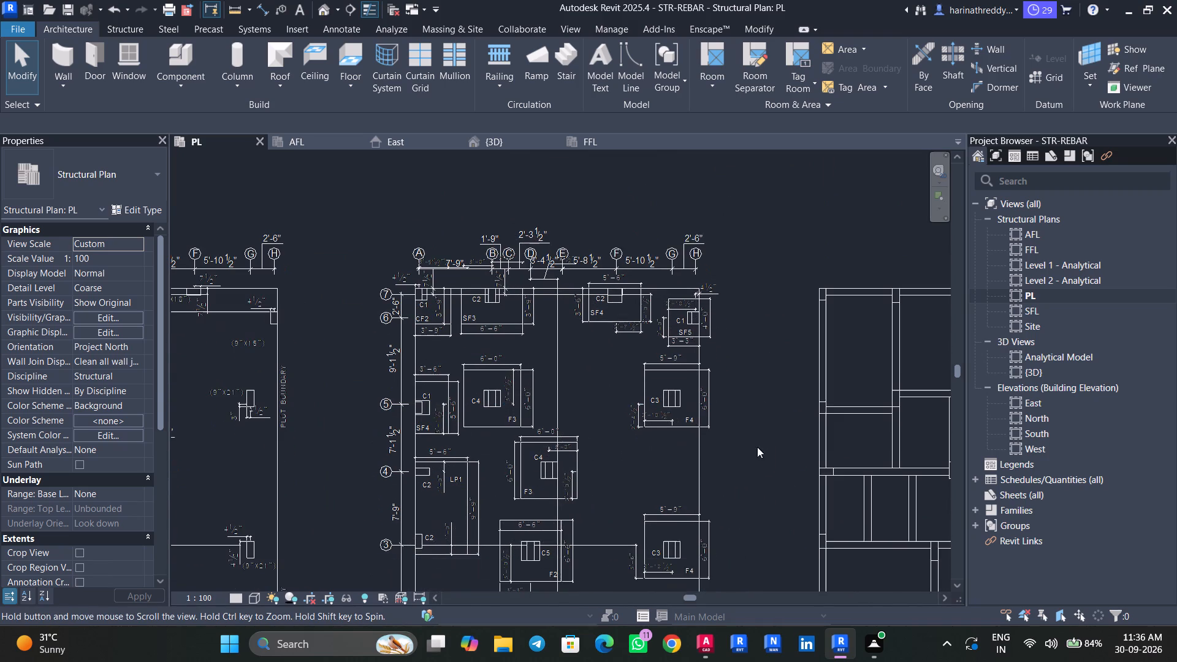
# Switch to AutoCAD and review the column section details and the isolated footing schedule in the TYPICAL FLOOR DETAILS drawing.
pyautogui.click(711, 634)
pyautogui.scroll(-4, 501, 446)
pyautogui.moveTo(461, 456); pyautogui.dragTo(468, 430, button='middle')
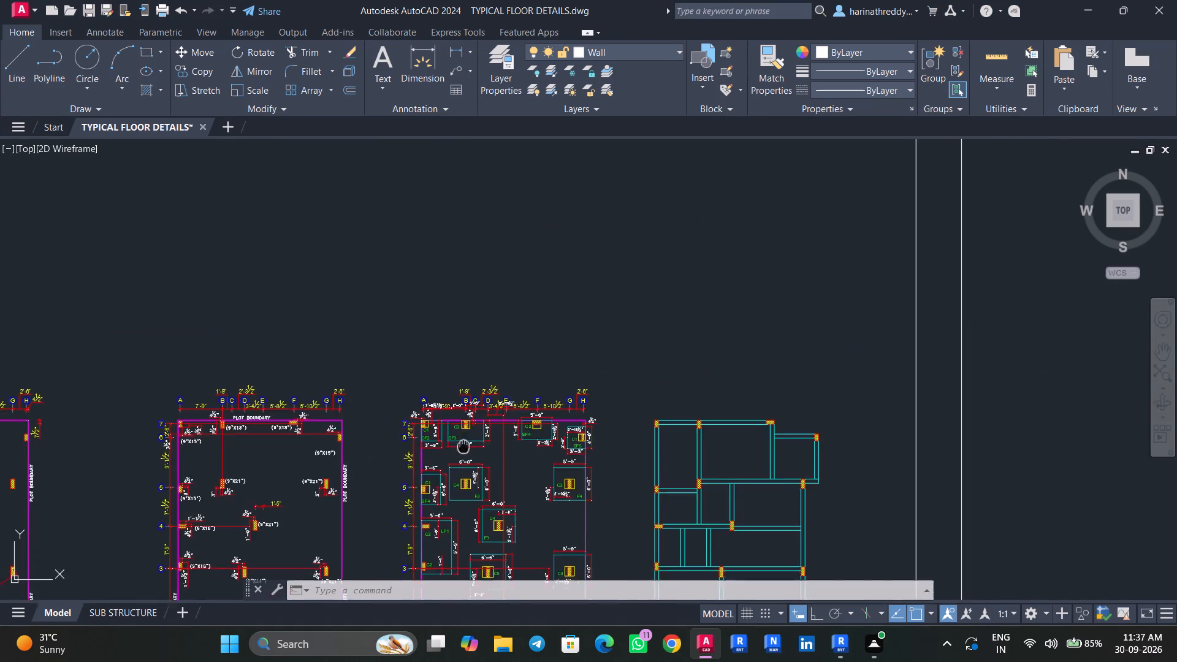
pyautogui.moveTo(468, 430); pyautogui.dragTo(511, 307, button='middle')
pyautogui.moveTo(504, 444); pyautogui.dragTo(595, 179, button='middle')
pyautogui.scroll(1, 551, 460)
pyautogui.moveTo(551, 460); pyautogui.dragTo(644, 260, button='middle')
pyautogui.moveTo(701, 478); pyautogui.dragTo(738, 315, button='middle')
pyautogui.scroll(6, 461, 307)
pyautogui.moveTo(433, 314); pyautogui.dragTo(550, 280, button='middle')
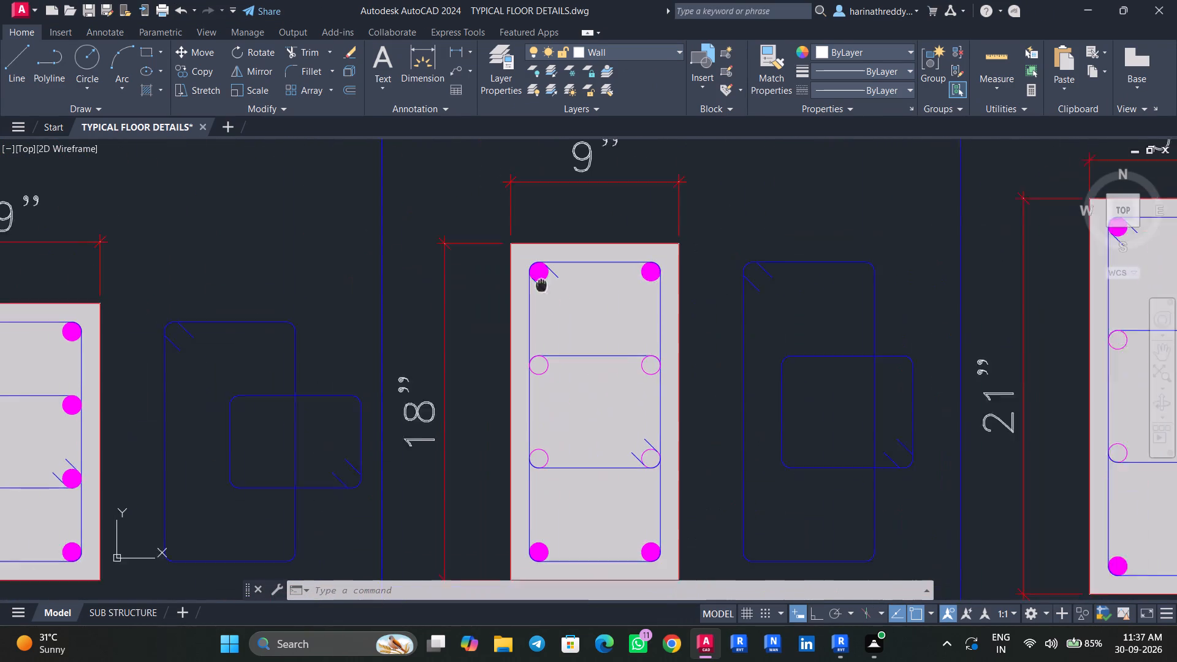
pyautogui.moveTo(550, 280); pyautogui.dragTo(558, 276, button='middle')
pyautogui.scroll(1, 544, 300)
pyautogui.scroll(-2, 544, 300)
pyautogui.moveTo(541, 331); pyautogui.dragTo(701, 299, button='middle')
pyautogui.scroll(-6, 681, 314)
pyautogui.moveTo(435, 376); pyautogui.dragTo(498, 360, button='middle')
pyautogui.scroll(6, 524, 339)
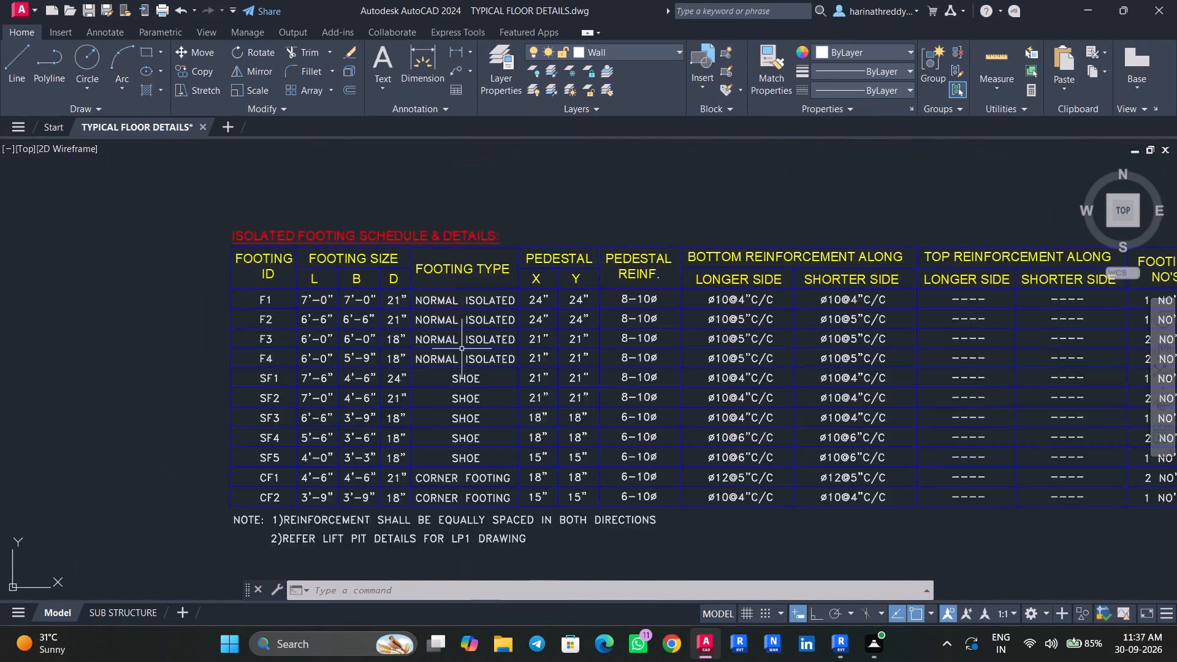
pyautogui.scroll(3, 457, 350)
pyautogui.moveTo(430, 355); pyautogui.dragTo(463, 389, button='middle')
pyautogui.scroll(-5, 432, 356)
pyautogui.moveTo(427, 373); pyautogui.dragTo(406, 355, button='middle')
pyautogui.scroll(1, 501, 386)
pyautogui.scroll(-3, 502, 386)
pyautogui.moveTo(608, 425); pyautogui.dragTo(481, 466, button='middle')
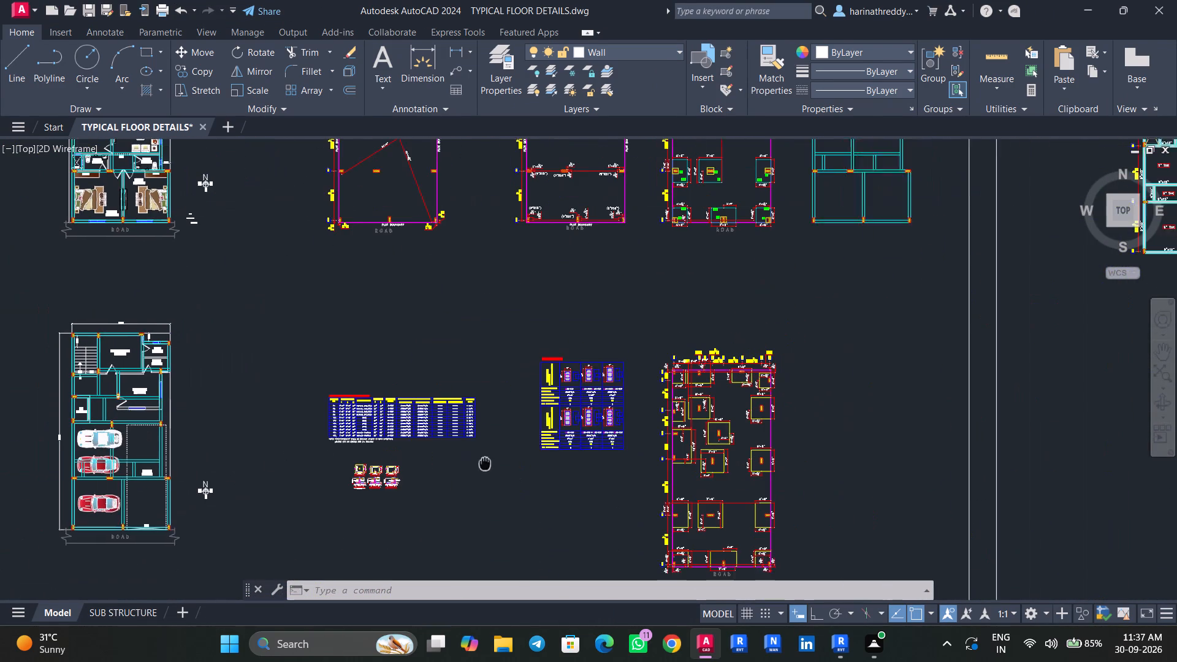
pyautogui.moveTo(481, 466); pyautogui.dragTo(478, 468, button='middle')
# Return to Revit and examine the footings and columns between grids 5 and 7 on the PL plan.
pyautogui.click(839, 648)
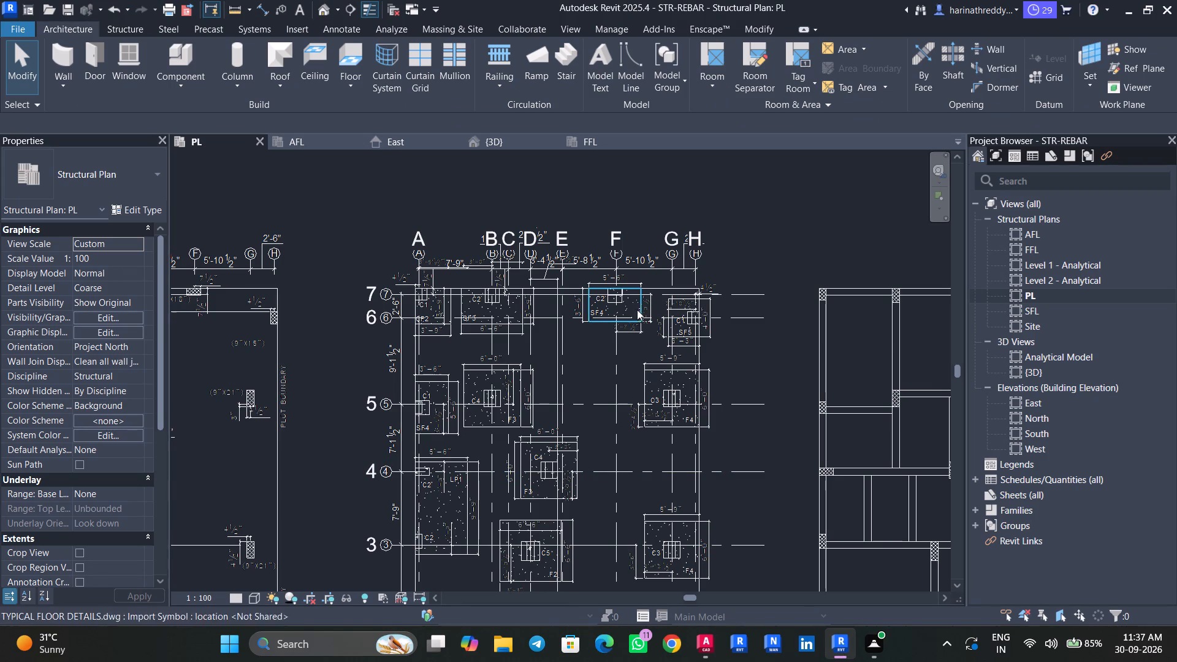
pyautogui.scroll(4, 625, 331)
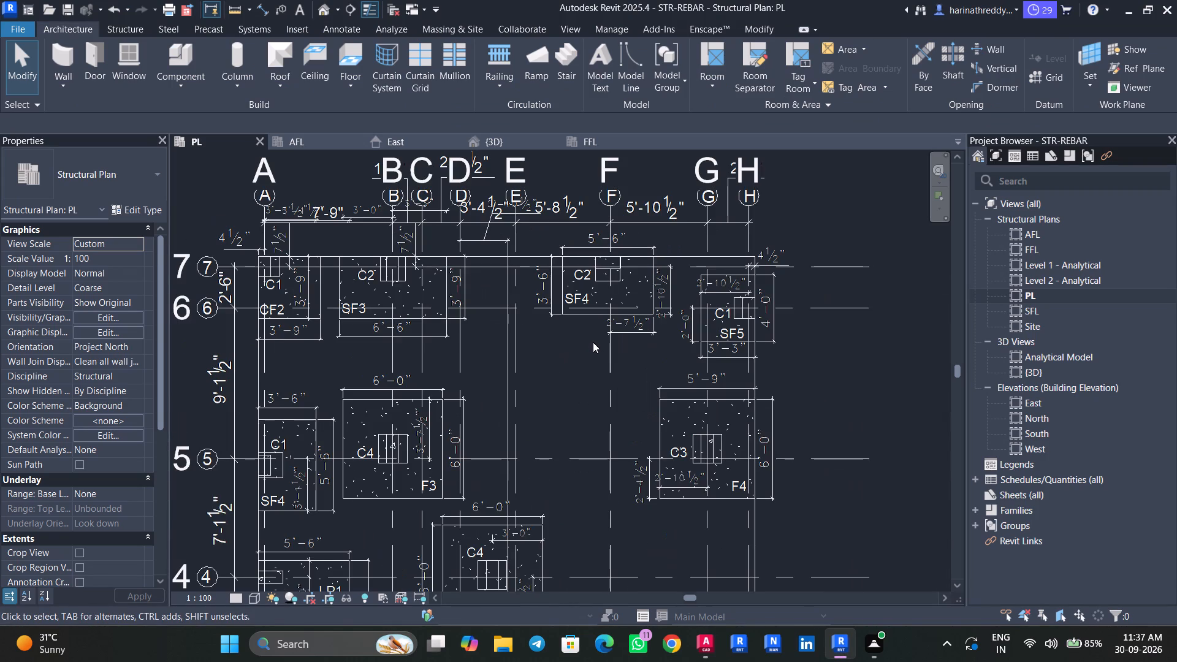
pyautogui.moveTo(585, 346); pyautogui.dragTo(604, 367, button='middle')
pyautogui.press('Escape')
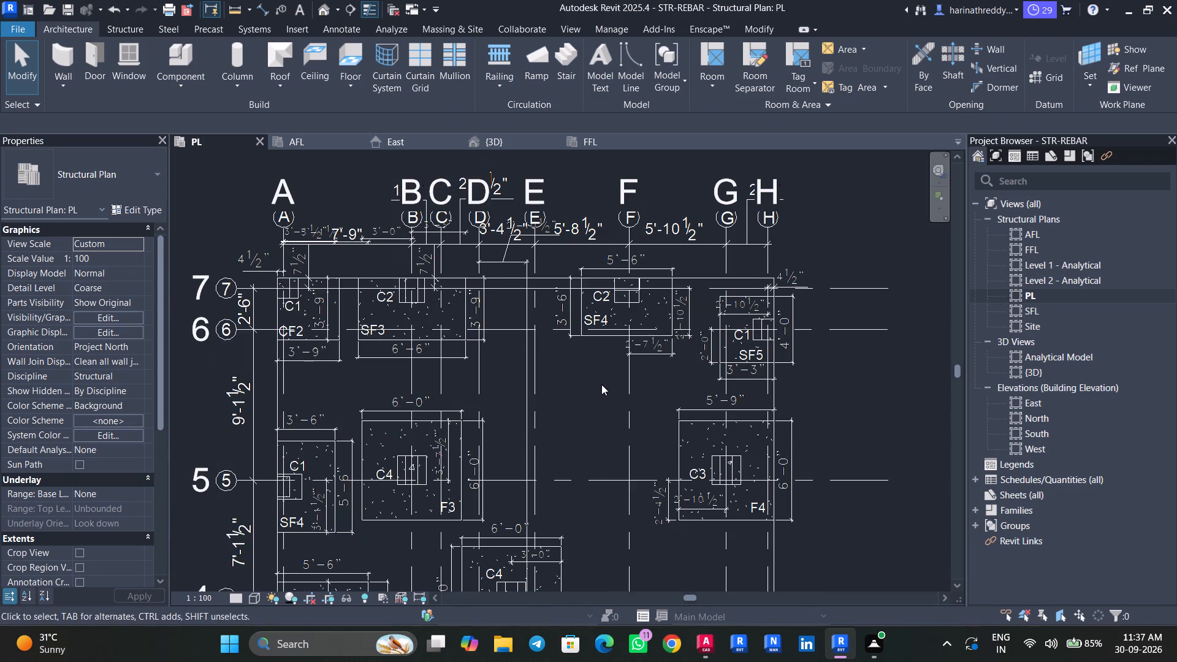
pyautogui.press('Escape')
pyautogui.press('Escape')
pyautogui.press('Escape')
pyautogui.press('Escape')
pyautogui.press('Escape')
pyautogui.scroll(4, 545, 342)
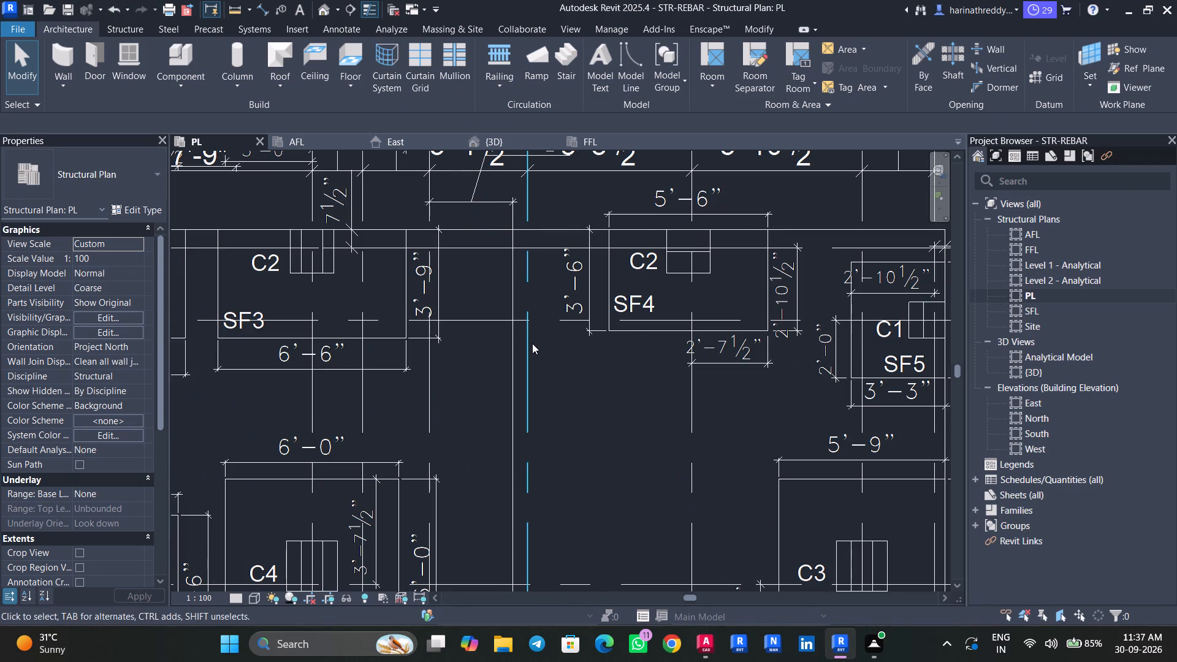
pyautogui.press('Escape')
pyautogui.press('Escape')
pyautogui.scroll(1, 546, 356)
pyautogui.scroll(-1, 546, 356)
pyautogui.moveTo(548, 375); pyautogui.dragTo(601, 365, button='middle')
pyautogui.moveTo(526, 380); pyautogui.dragTo(561, 373, button='middle')
pyautogui.moveTo(546, 381); pyautogui.dragTo(674, 357, button='middle')
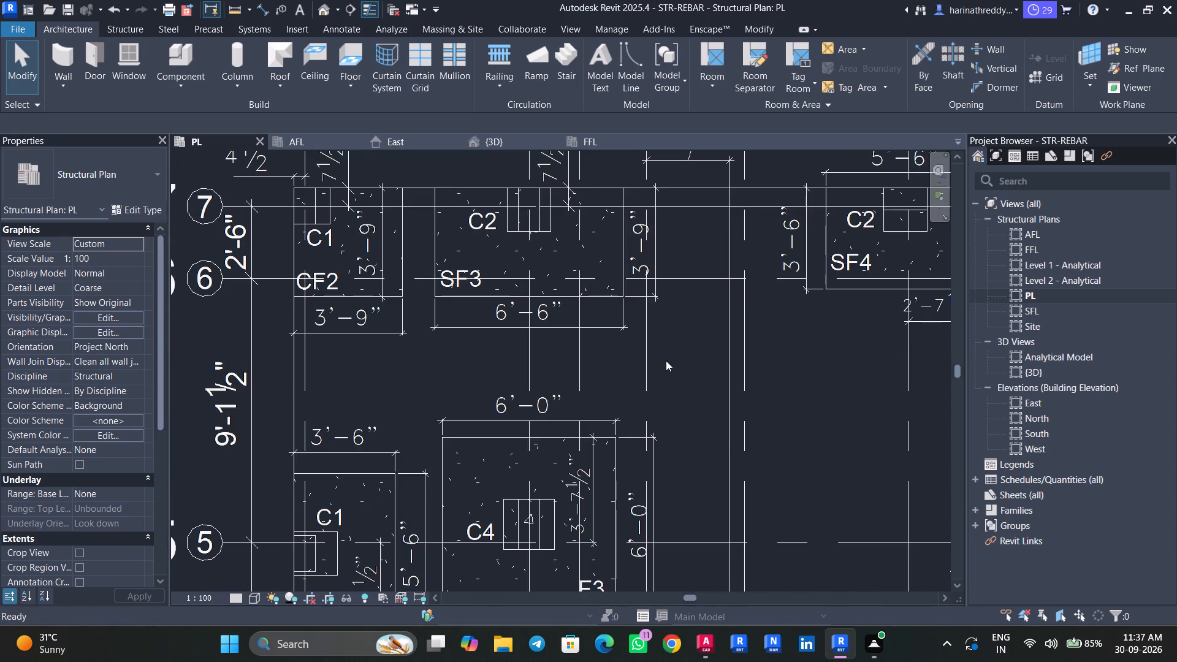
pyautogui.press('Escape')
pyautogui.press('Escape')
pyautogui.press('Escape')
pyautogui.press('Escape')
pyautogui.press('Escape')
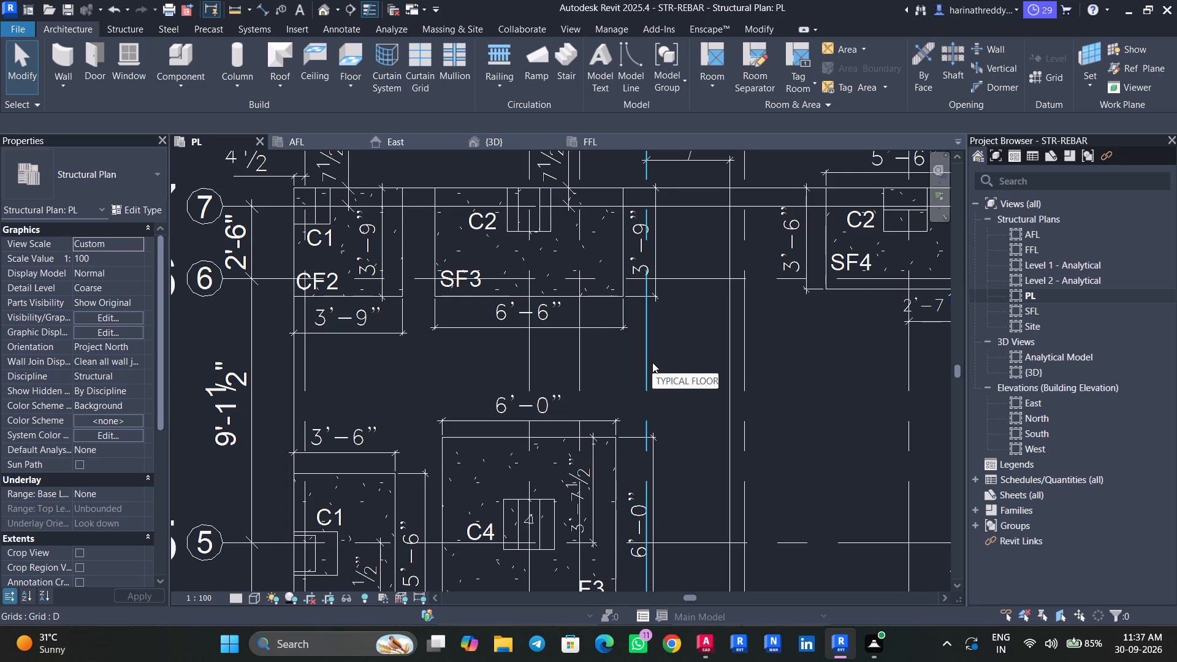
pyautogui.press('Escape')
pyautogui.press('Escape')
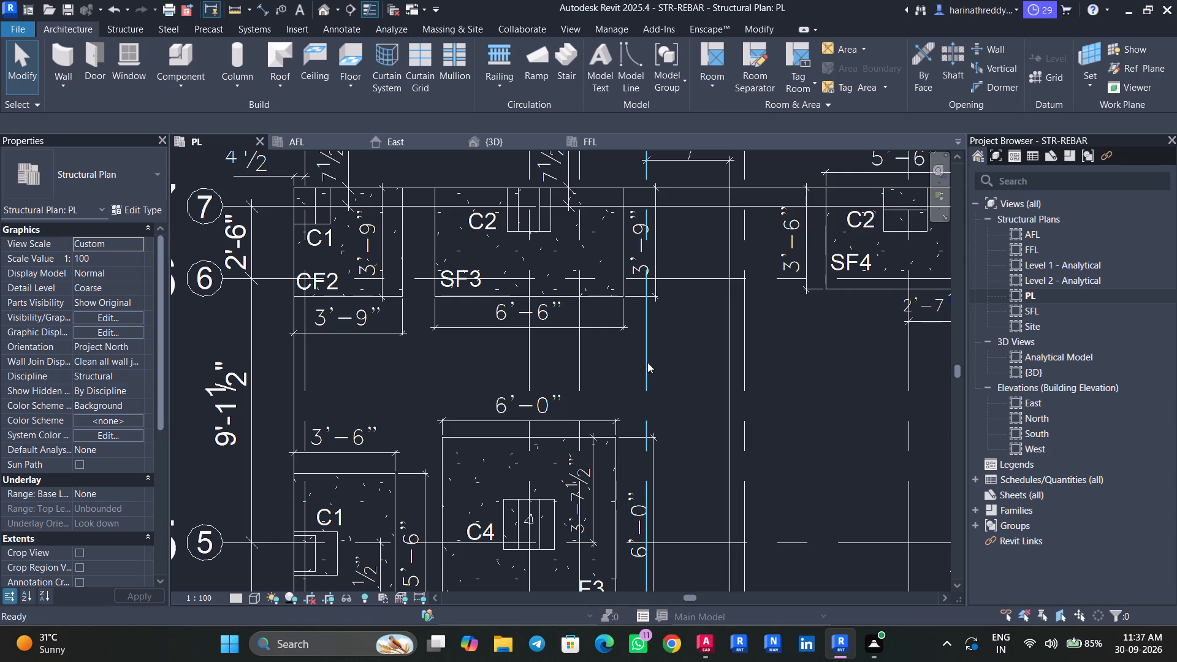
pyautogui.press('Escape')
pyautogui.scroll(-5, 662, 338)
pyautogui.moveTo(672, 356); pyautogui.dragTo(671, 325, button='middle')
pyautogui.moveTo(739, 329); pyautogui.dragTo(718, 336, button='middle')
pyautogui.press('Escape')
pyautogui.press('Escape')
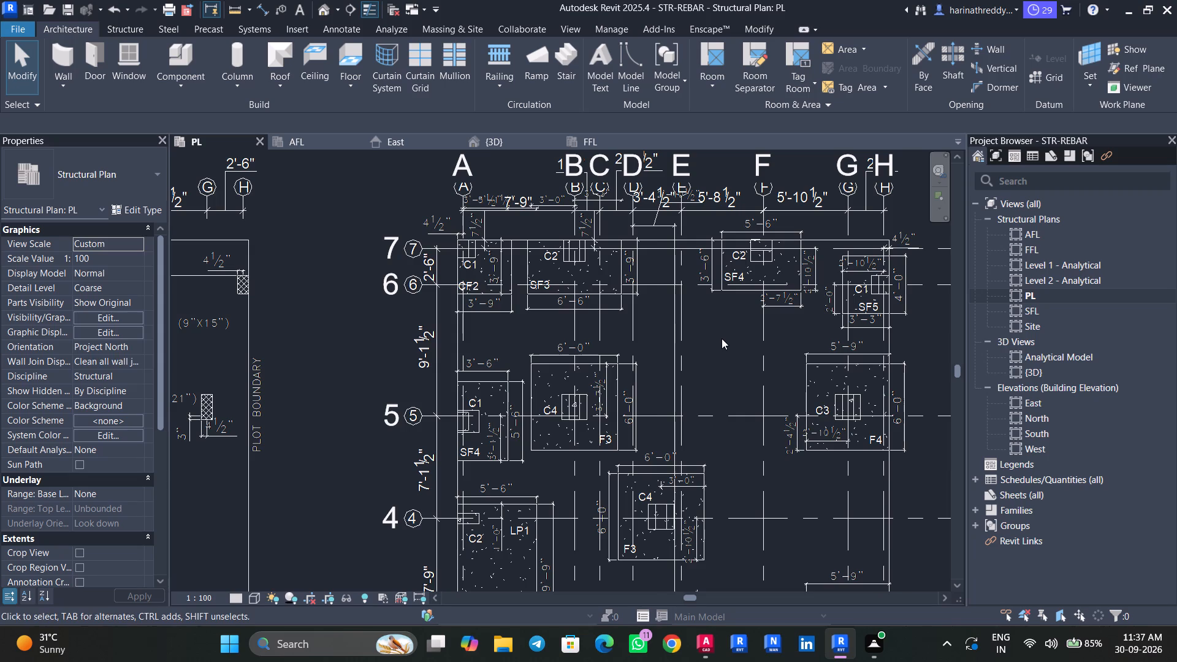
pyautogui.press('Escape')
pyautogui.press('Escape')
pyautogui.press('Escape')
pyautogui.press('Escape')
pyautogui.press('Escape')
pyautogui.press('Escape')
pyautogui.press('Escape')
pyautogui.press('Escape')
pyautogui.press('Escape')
# Examine the CF2 and SF3 footings along grids 6 and 7 on the PL plan.
pyautogui.scroll(1, 482, 343)
pyautogui.scroll(-1, 482, 343)
pyautogui.scroll(3, 482, 343)
pyautogui.moveTo(482, 342); pyautogui.dragTo(558, 394, button='middle')
pyautogui.moveTo(543, 372); pyautogui.dragTo(561, 396, button='middle')
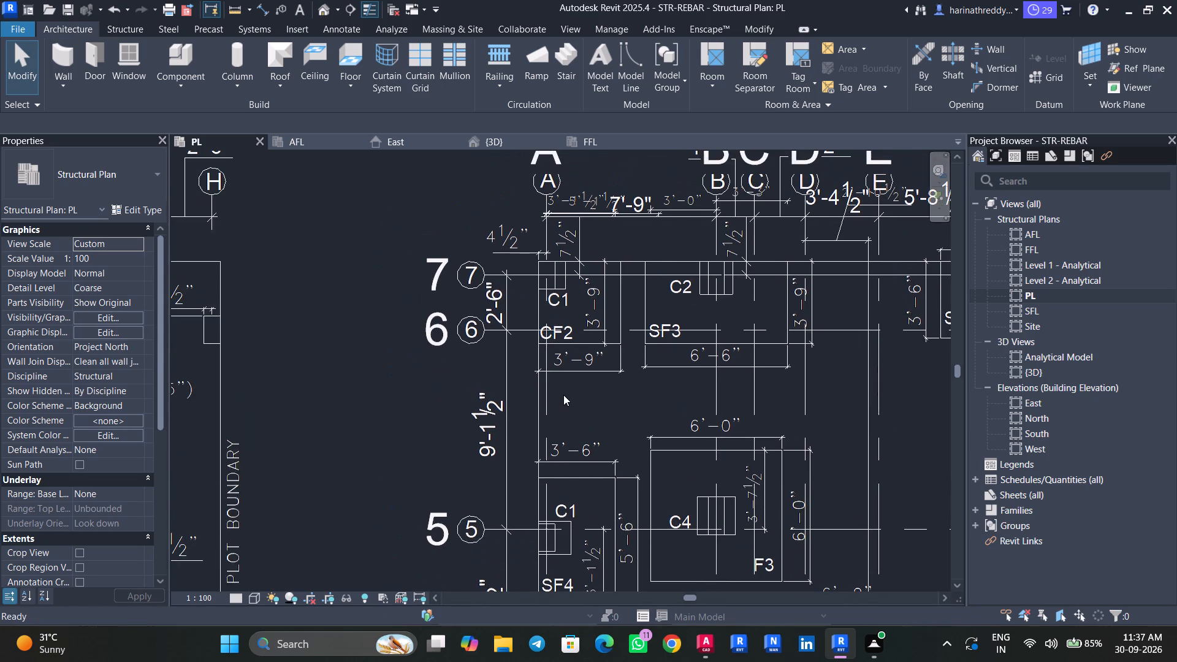
pyautogui.scroll(3, 568, 388)
pyautogui.moveTo(568, 388); pyautogui.dragTo(559, 408, button='middle')
pyautogui.moveTo(714, 406); pyautogui.dragTo(701, 402, button='middle')
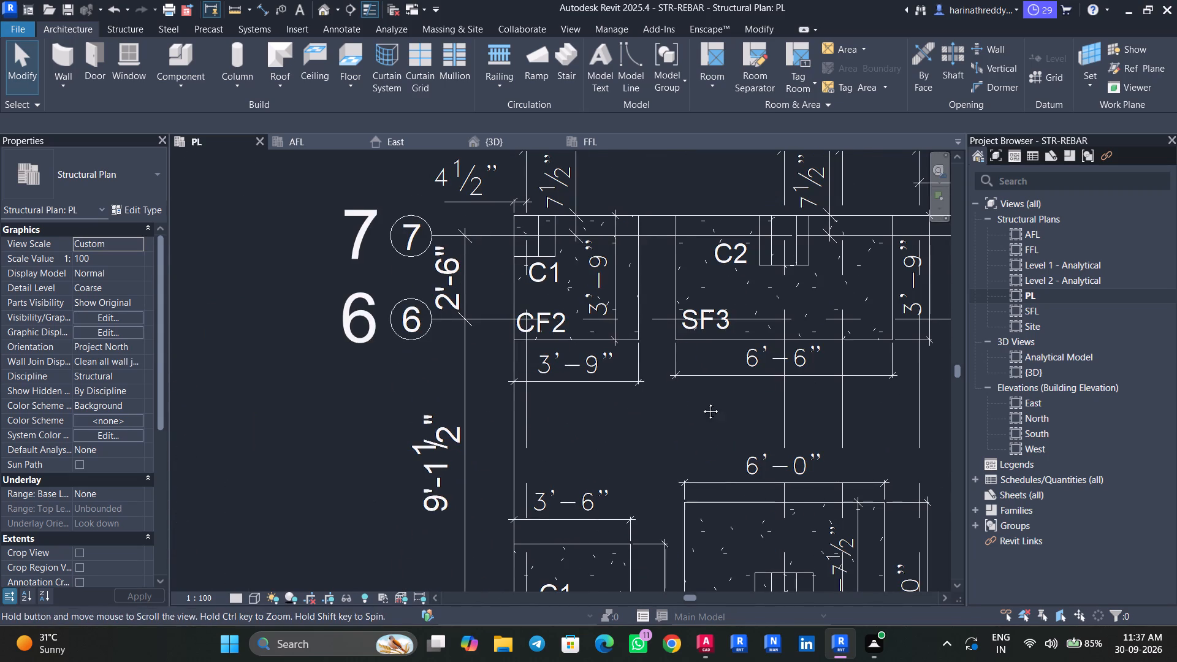
pyautogui.moveTo(701, 402); pyautogui.dragTo(533, 357, button='middle')
# Open the 3D view and orbit from the top view to an angled overview of all columns and footings.
pyautogui.click(491, 150)
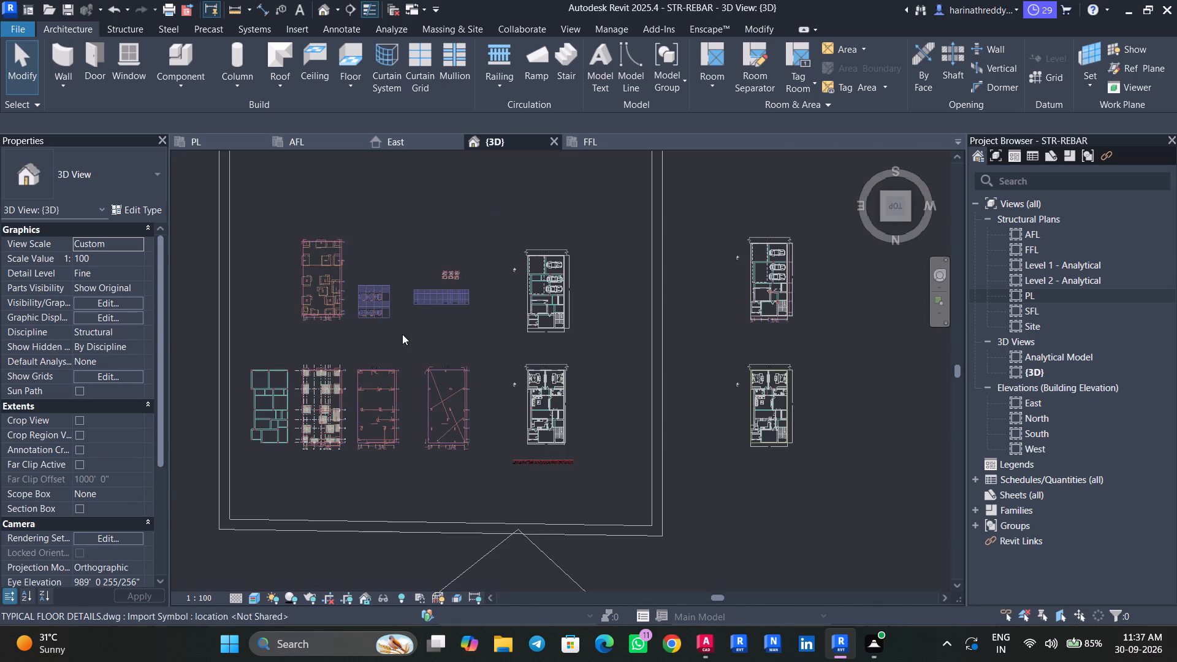
pyautogui.scroll(-4, 412, 362)
pyautogui.keyDown('shift'); pyautogui.moveTo(603, 447); pyautogui.dragTo(614, 428, button='middle'); pyautogui.keyUp('shift')
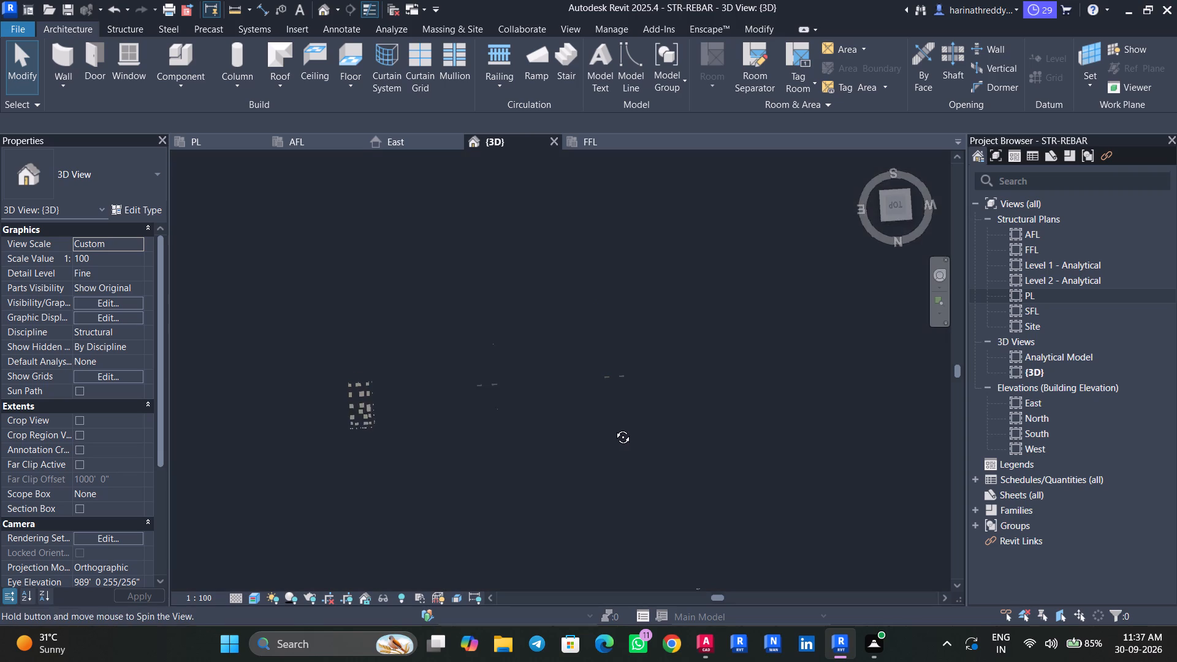
pyautogui.keyDown('shift'); pyautogui.moveTo(614, 428); pyautogui.dragTo(753, 177, button='middle'); pyautogui.keyUp('shift')
pyautogui.scroll(2, 517, 520)
pyautogui.scroll(-1, 517, 520)
pyautogui.scroll(1, 517, 520)
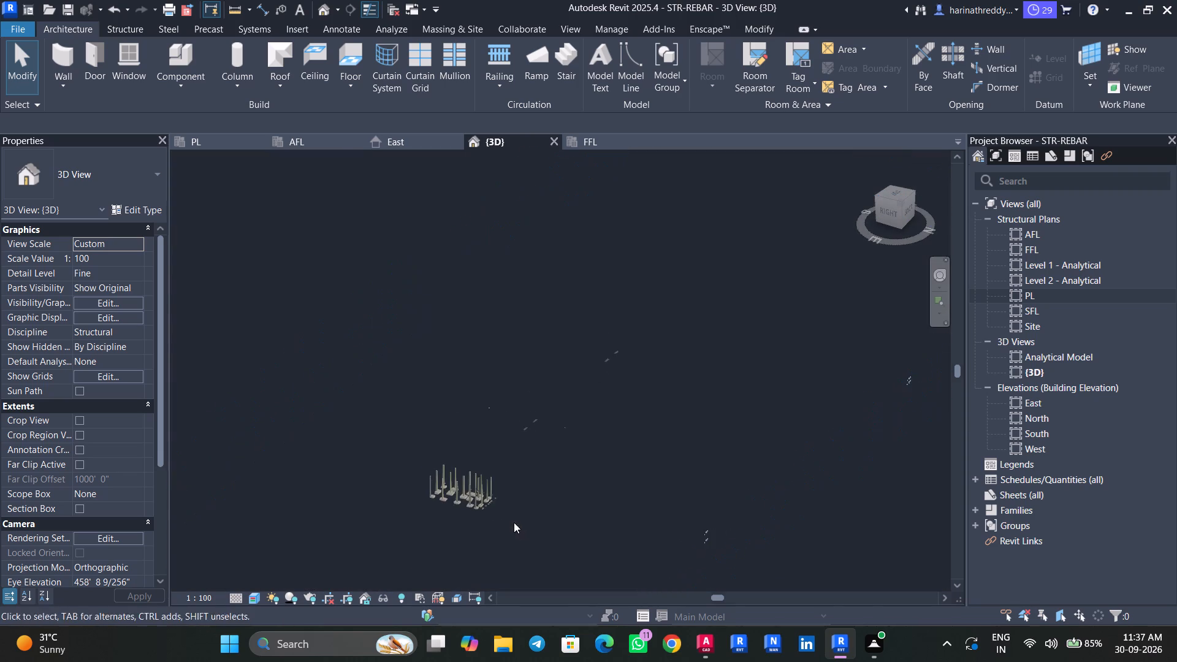
pyautogui.scroll(11, 484, 510)
pyautogui.scroll(3, 614, 470)
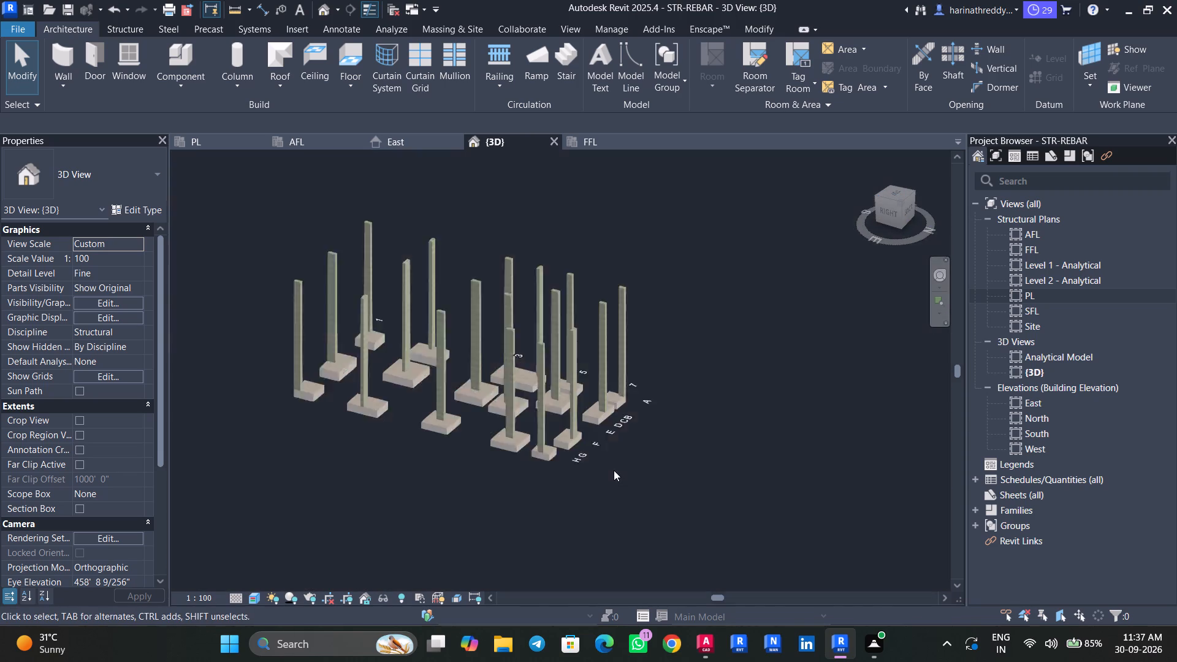
pyautogui.scroll(2, 614, 470)
pyautogui.scroll(-9, 608, 466)
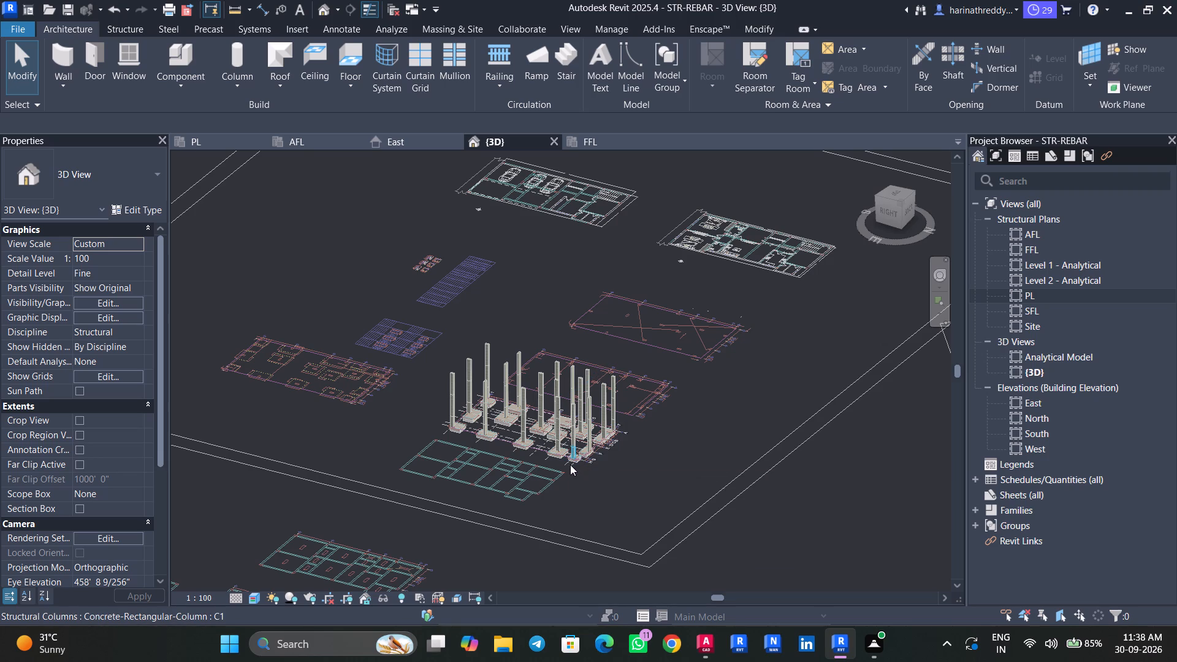
# Inspect up close how the corner column sits on the CF1 footing in the 3D view.
pyautogui.scroll(5, 503, 425)
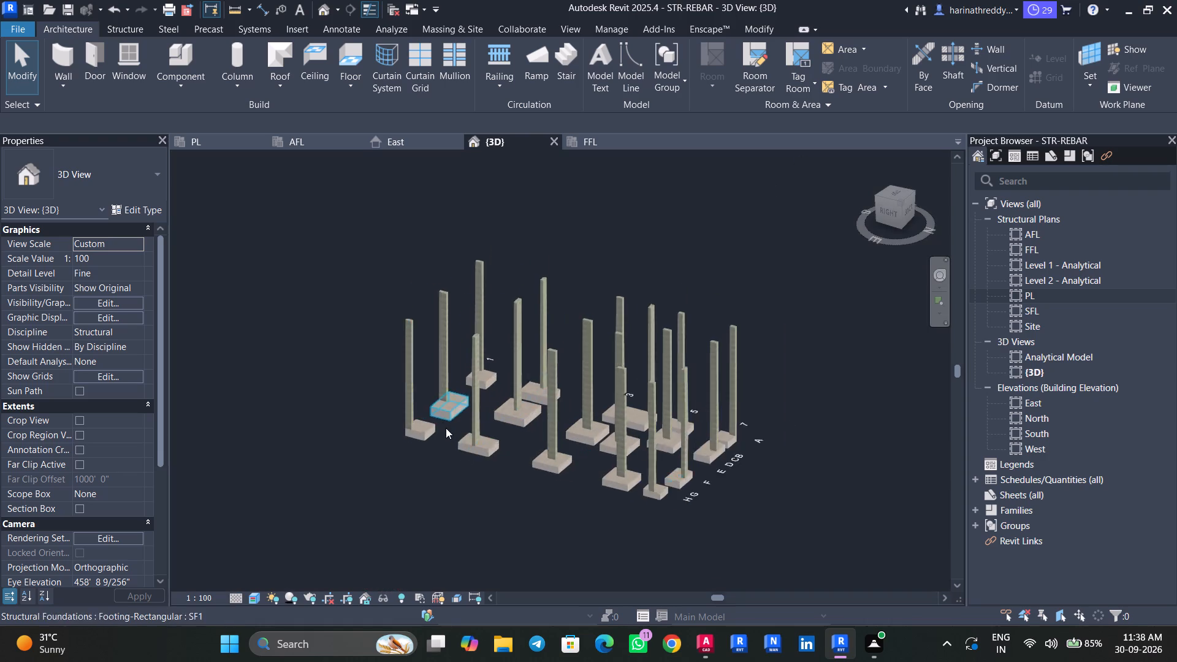
pyautogui.scroll(3, 446, 428)
pyautogui.scroll(-1, 387, 443)
pyautogui.scroll(14, 387, 443)
pyautogui.scroll(-1, 416, 416)
pyautogui.scroll(9, 416, 417)
pyautogui.press('Escape')
pyautogui.press('Escape')
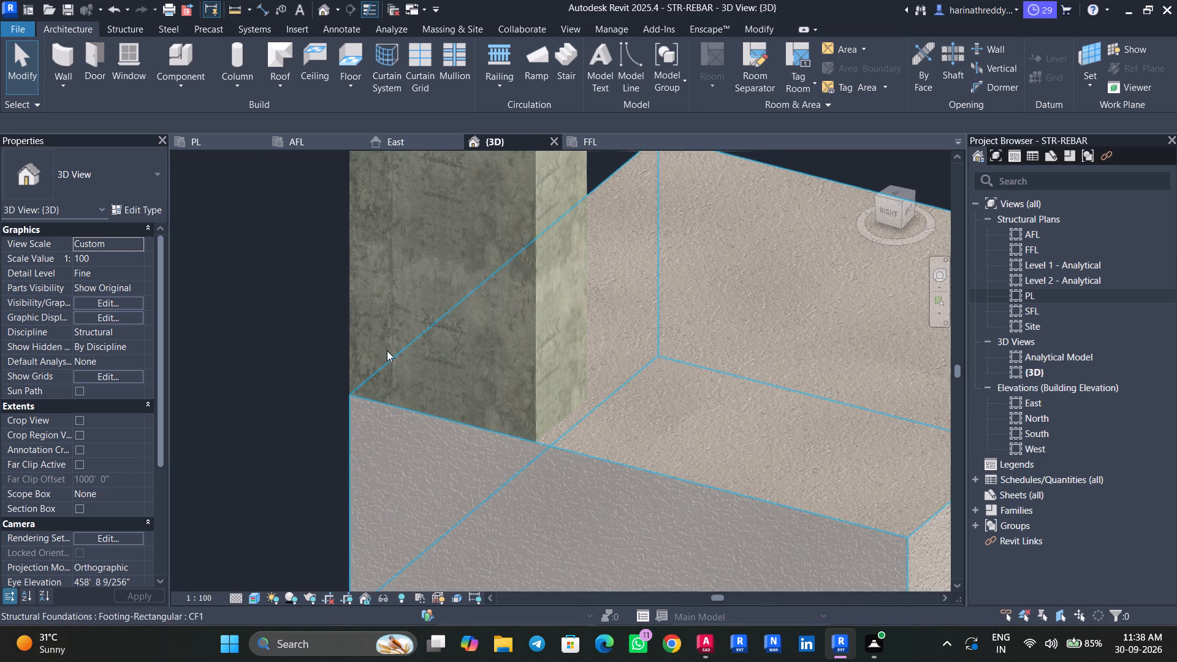
pyautogui.scroll(-7, 330, 503)
pyautogui.scroll(1, 335, 498)
pyautogui.scroll(-9, 335, 498)
pyautogui.scroll(1, 335, 498)
pyautogui.scroll(-5, 335, 498)
pyautogui.scroll(1, 335, 498)
pyautogui.scroll(-1, 335, 498)
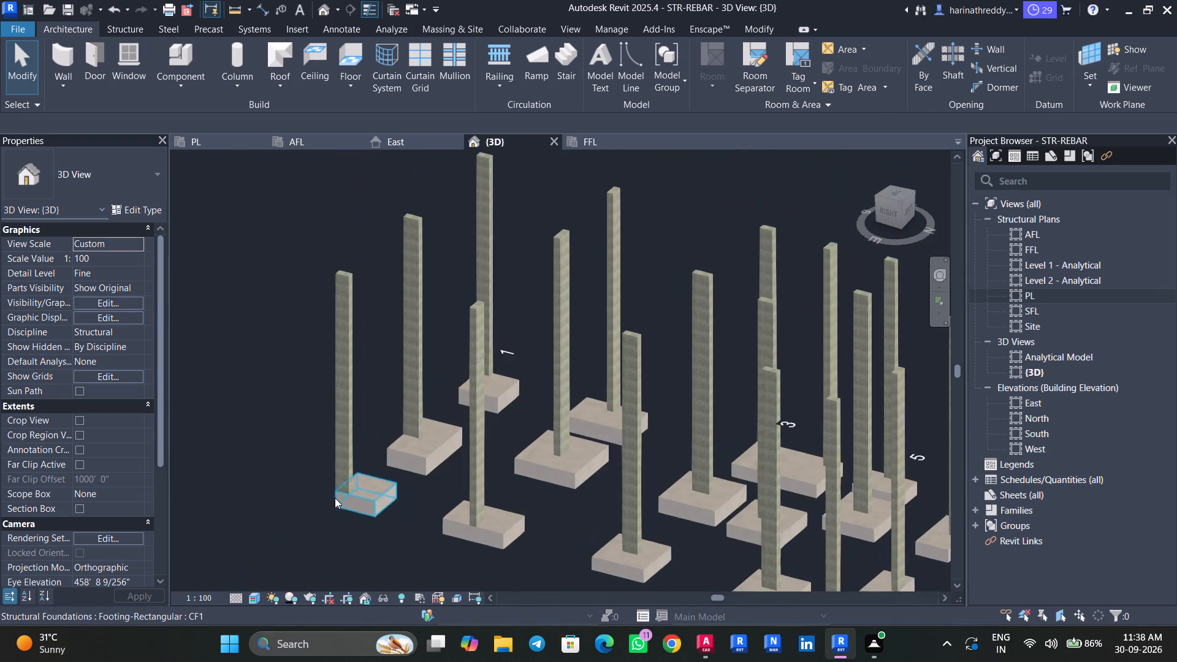
# Examine the column bases and footings near grids 1 and 2 against the imported drawing in the 3D view.
pyautogui.keyDown('shift'); pyautogui.moveTo(286, 501); pyautogui.dragTo(317, 495, button='middle'); pyautogui.keyUp('shift')
pyautogui.moveTo(573, 509); pyautogui.dragTo(424, 473, button='middle')
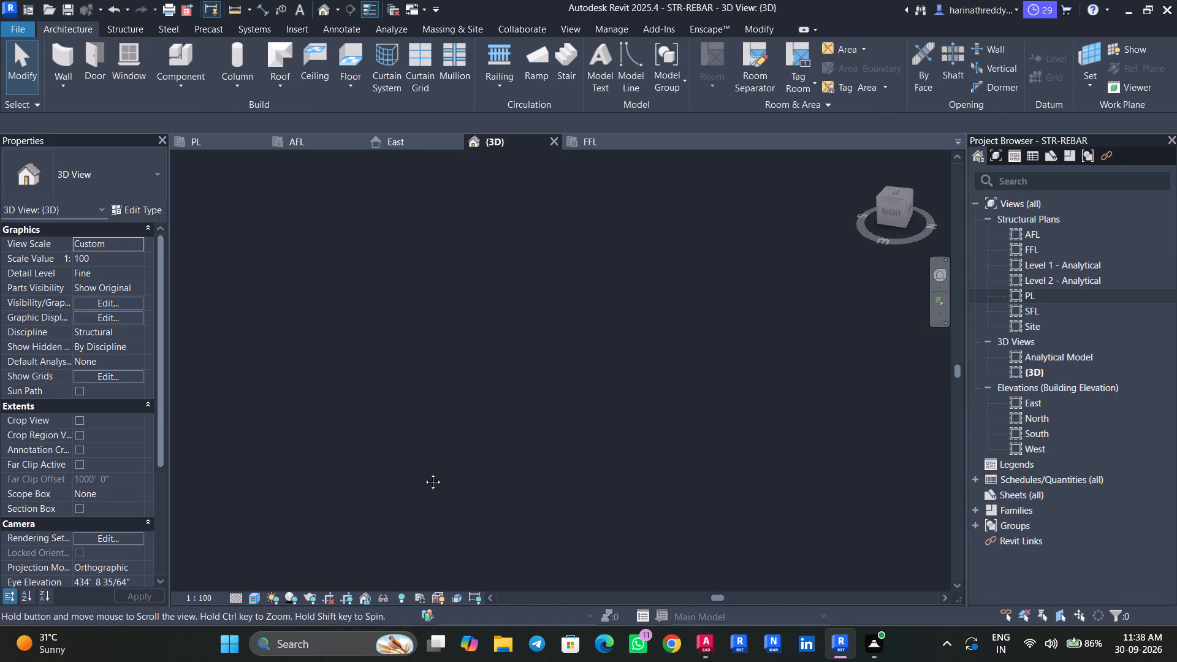
pyautogui.moveTo(424, 473); pyautogui.dragTo(356, 453, button='middle')
pyautogui.moveTo(617, 510); pyautogui.dragTo(446, 464, button='middle')
pyautogui.scroll(3, 641, 474)
pyautogui.scroll(-1, 655, 479)
pyautogui.scroll(10, 667, 482)
pyautogui.scroll(-4, 488, 493)
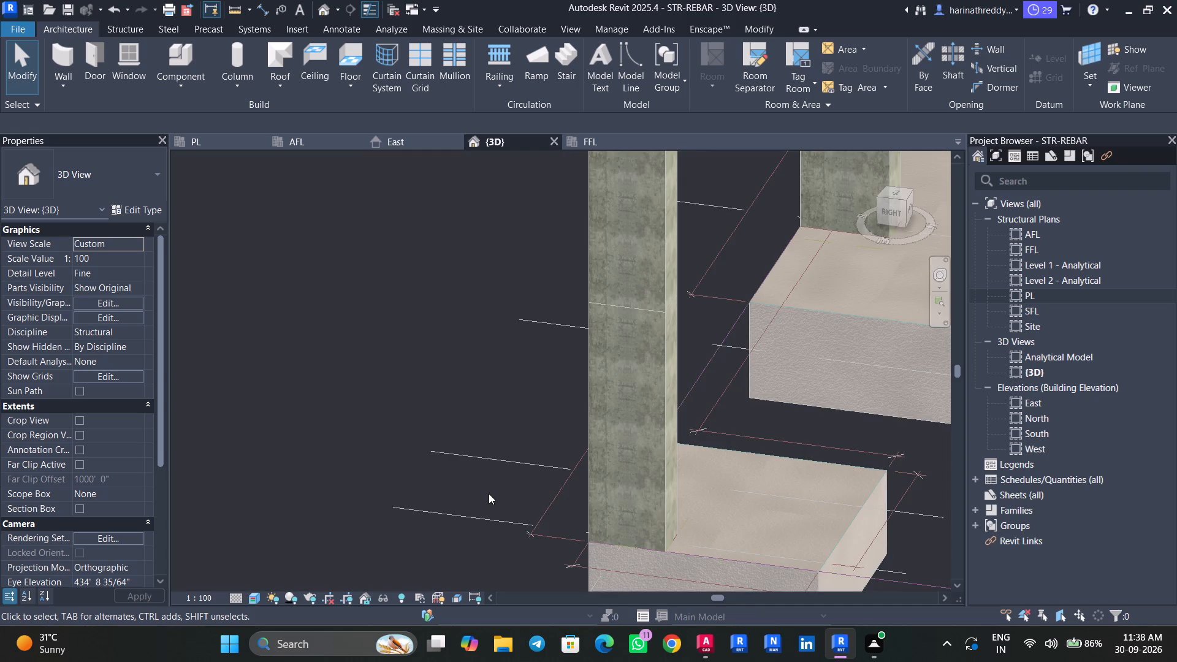
pyautogui.scroll(-11, 489, 493)
pyautogui.moveTo(655, 535); pyautogui.dragTo(579, 592, button='middle')
pyautogui.scroll(1, 880, 611)
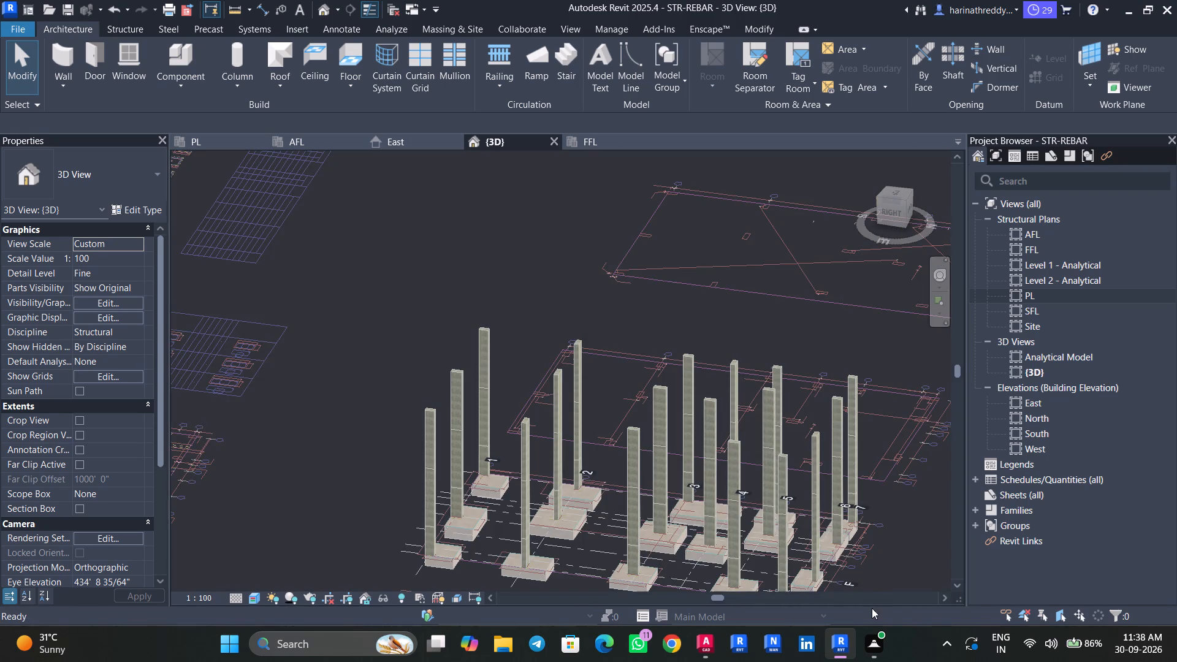
pyautogui.scroll(1, 815, 571)
pyautogui.moveTo(815, 571); pyautogui.dragTo(839, 481, button='middle')
pyautogui.scroll(9, 379, 461)
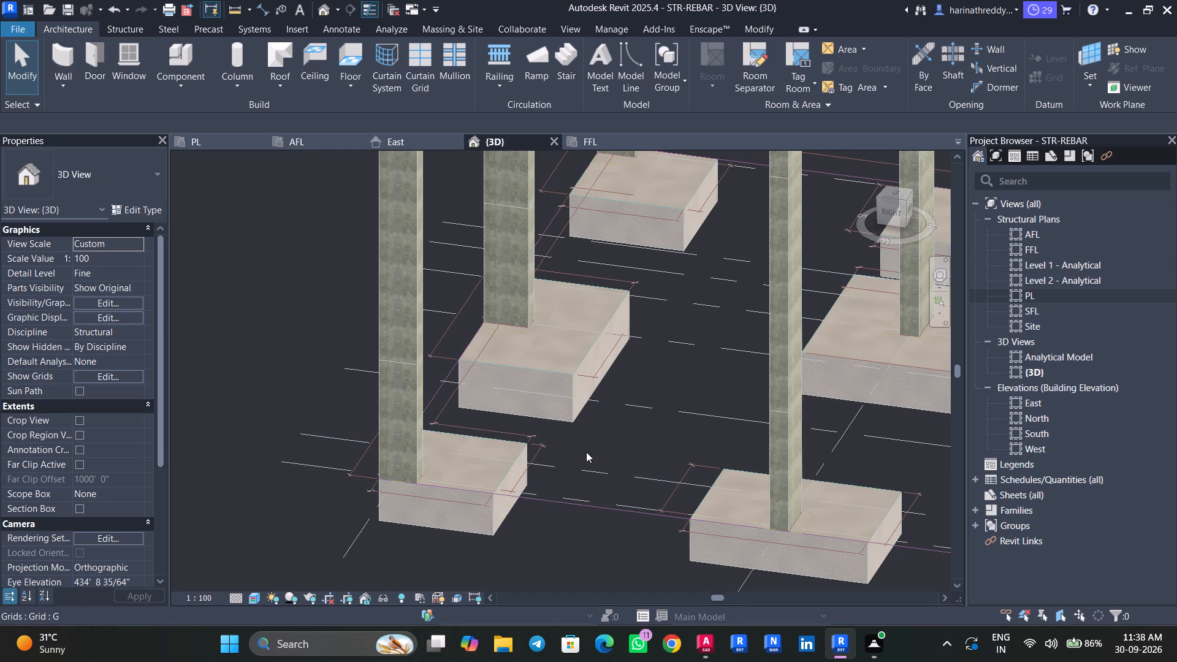
# Inspect the row of footings and columns along grid H, from grid 1 towards grid 7, in the 3D view.
pyautogui.scroll(-1, 580, 458)
pyautogui.scroll(1, 580, 458)
pyautogui.scroll(-3, 580, 458)
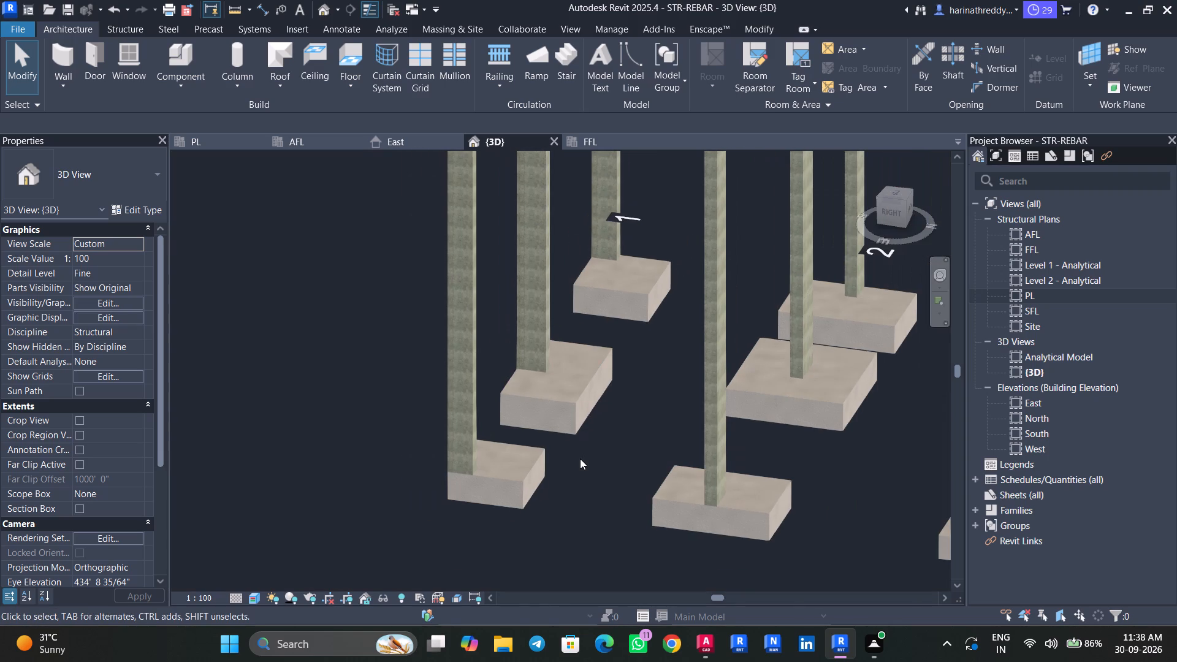
pyautogui.moveTo(592, 518); pyautogui.dragTo(463, 501, button='middle')
pyautogui.scroll(-1, 588, 515)
pyautogui.moveTo(486, 517); pyautogui.dragTo(424, 496, button='middle')
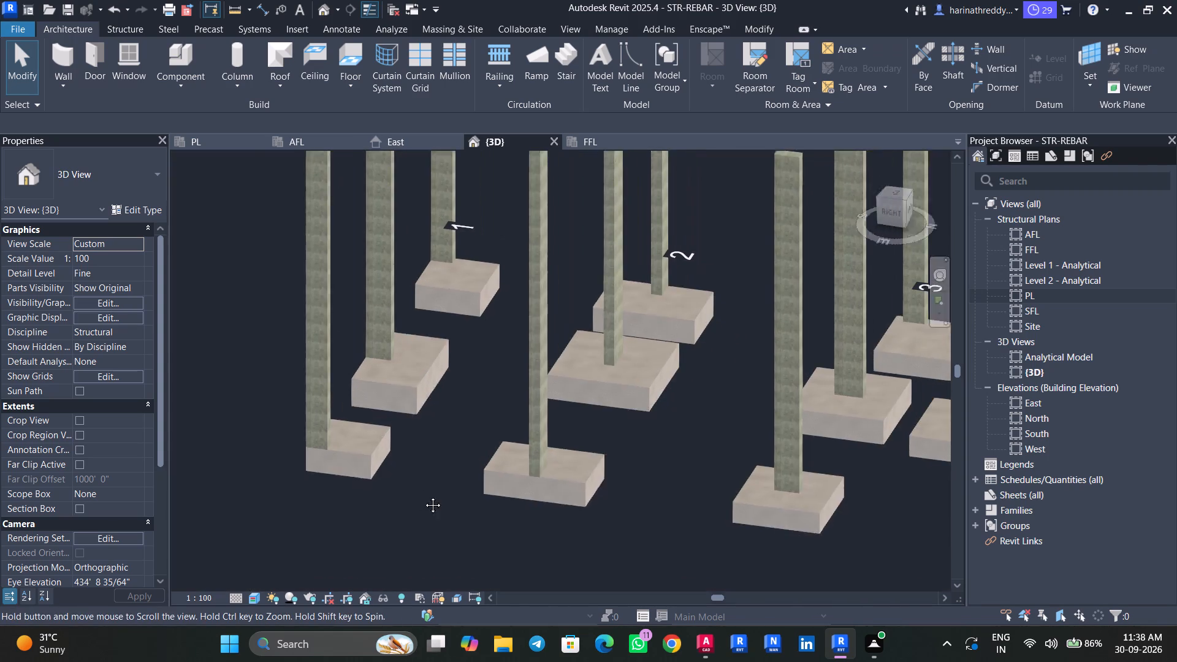
pyautogui.moveTo(424, 496); pyautogui.dragTo(420, 495, button='middle')
pyautogui.scroll(-1, 519, 517)
pyautogui.scroll(1, 519, 517)
pyautogui.scroll(-2, 519, 517)
pyautogui.moveTo(624, 534); pyautogui.dragTo(411, 479, button='middle')
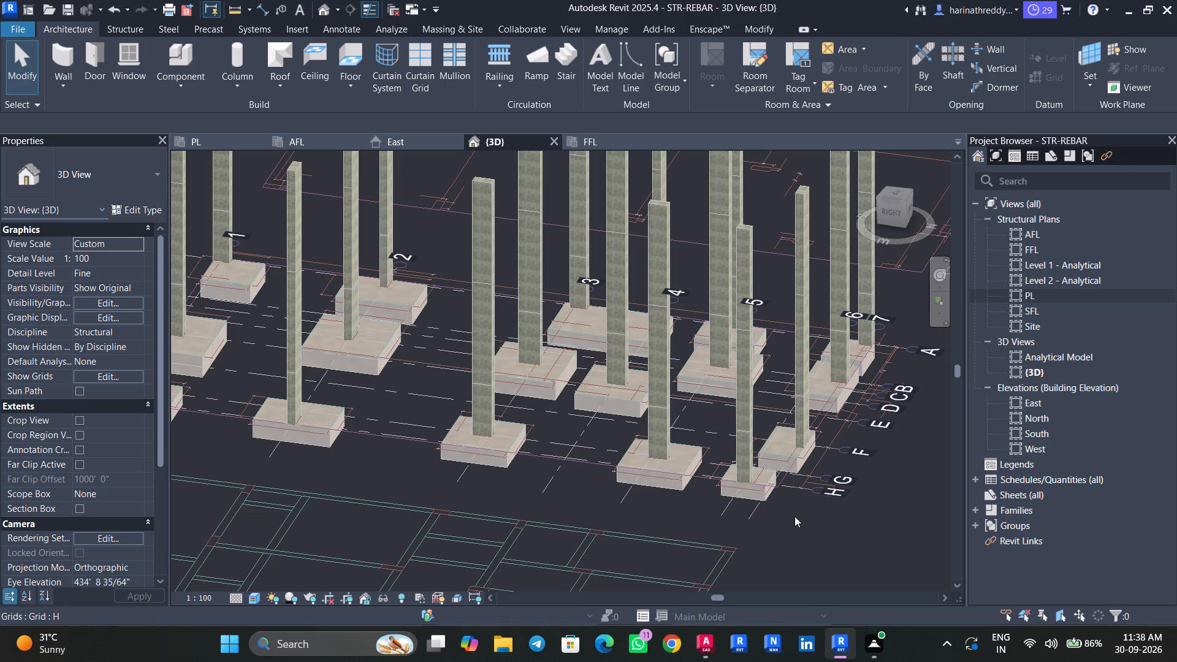
# Examine the column grid overview and the corner column's base on its footing at grids H and 1 in the 3D view.
pyautogui.scroll(-2, 811, 520)
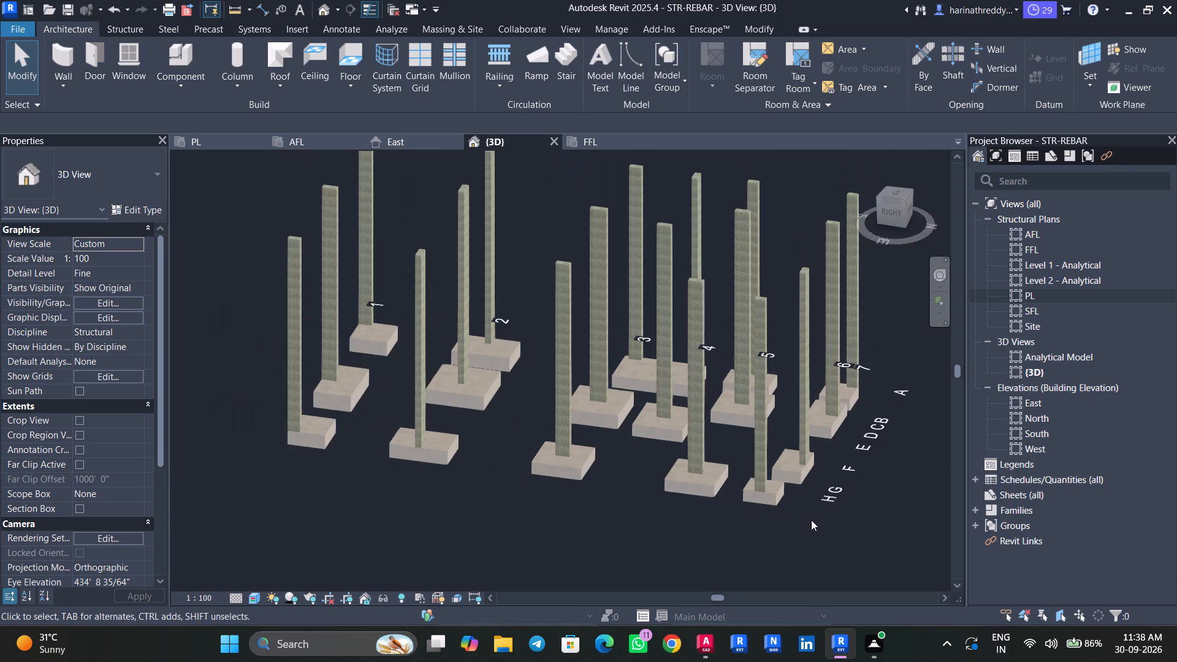
pyautogui.moveTo(811, 520); pyautogui.dragTo(841, 482, button='middle')
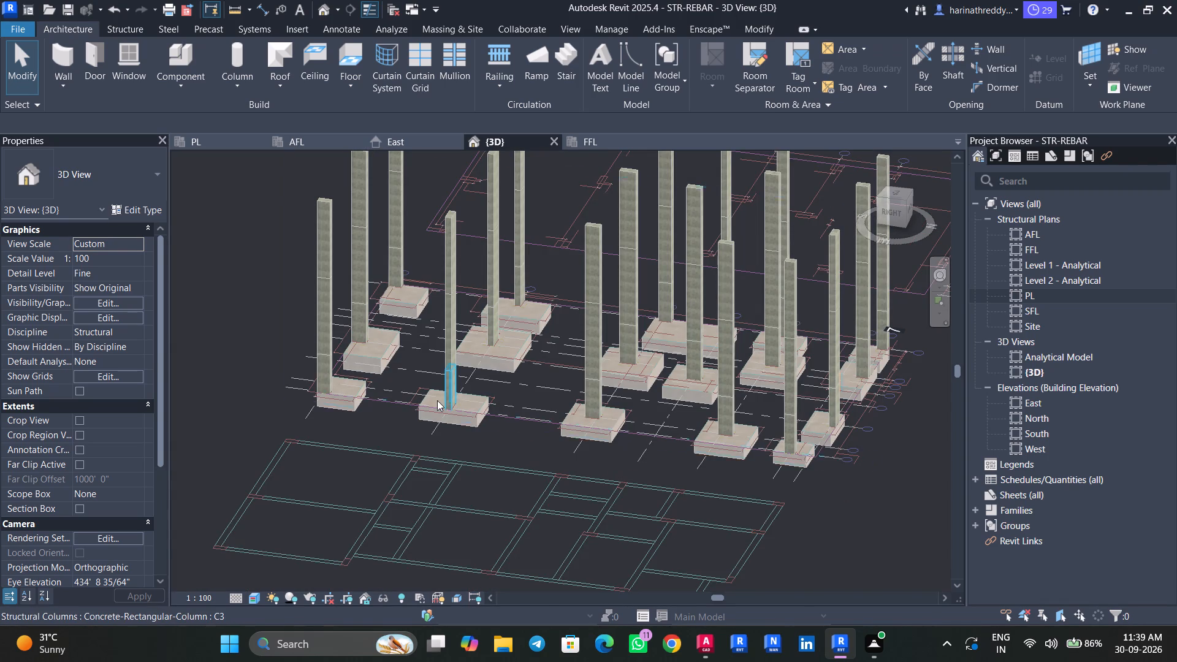
pyautogui.scroll(3, 321, 408)
pyautogui.scroll(-1, 321, 409)
pyautogui.scroll(4, 322, 406)
pyautogui.moveTo(305, 417); pyautogui.dragTo(280, 451, button='middle')
pyautogui.scroll(7, 280, 451)
pyautogui.moveTo(283, 425); pyautogui.dragTo(251, 484, button='middle')
pyautogui.scroll(1, 251, 484)
pyautogui.press('Escape')
pyautogui.press('Escape')
pyautogui.press('Escape')
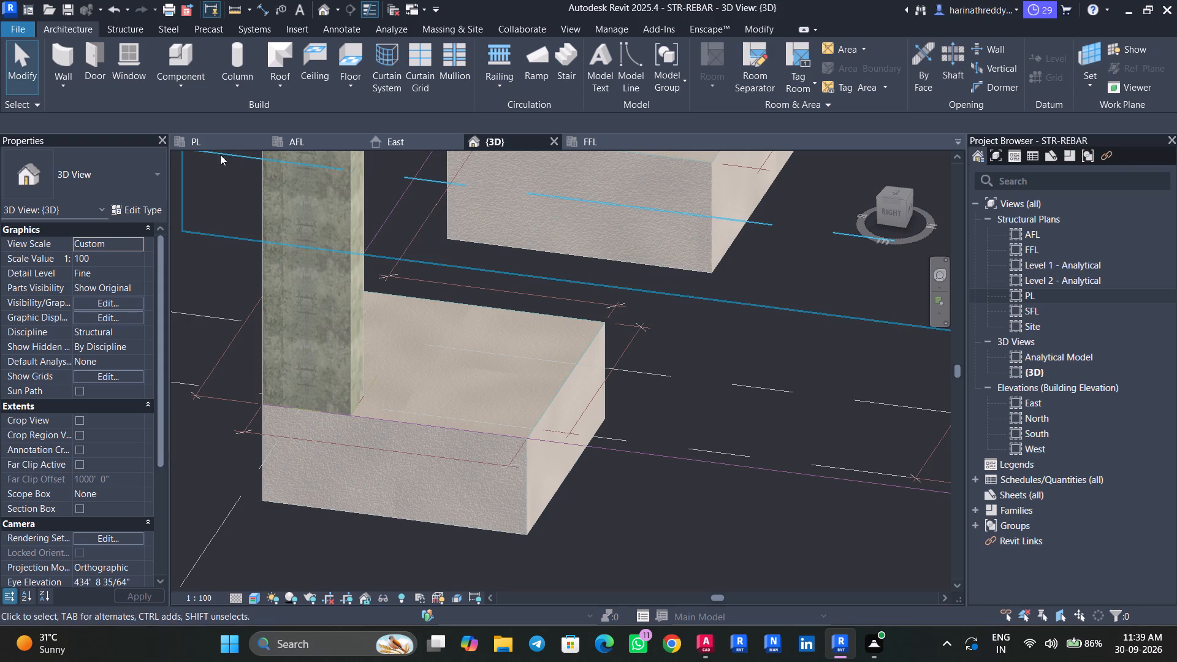
# Open the PL structural plan and compare the imported column layout, with its column sizes, against the gridded footing layout beside it.
pyautogui.click(223, 145)
pyautogui.scroll(-11, 396, 373)
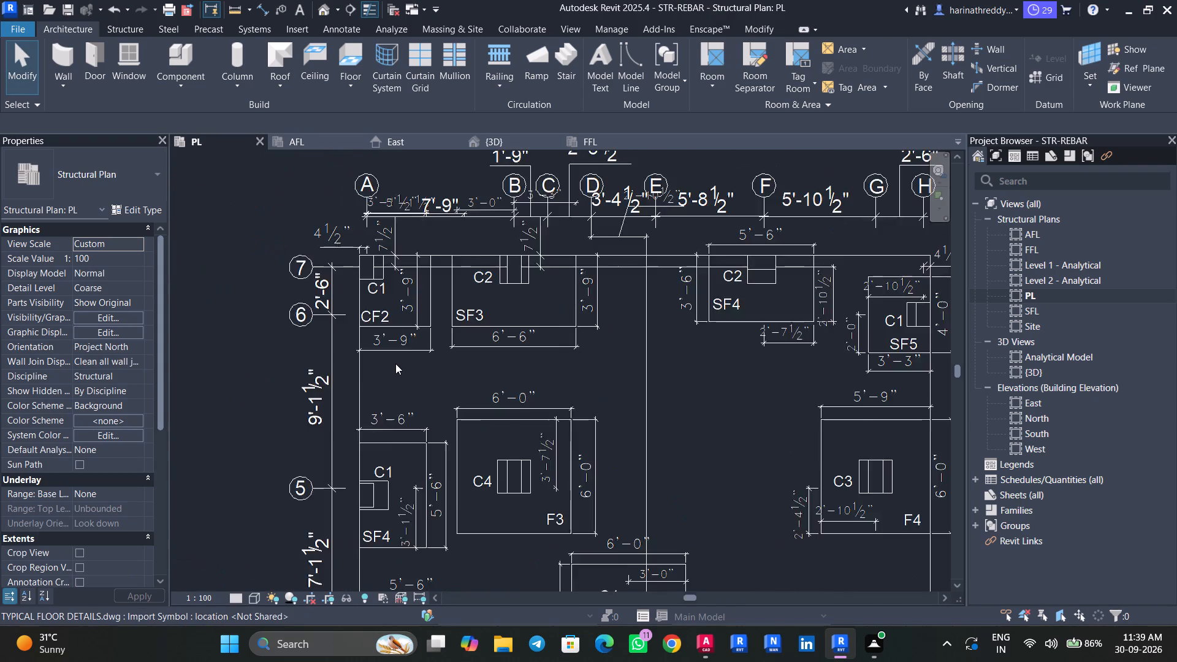
pyautogui.scroll(-3, 395, 363)
pyautogui.moveTo(562, 494); pyautogui.dragTo(561, 479, button='middle')
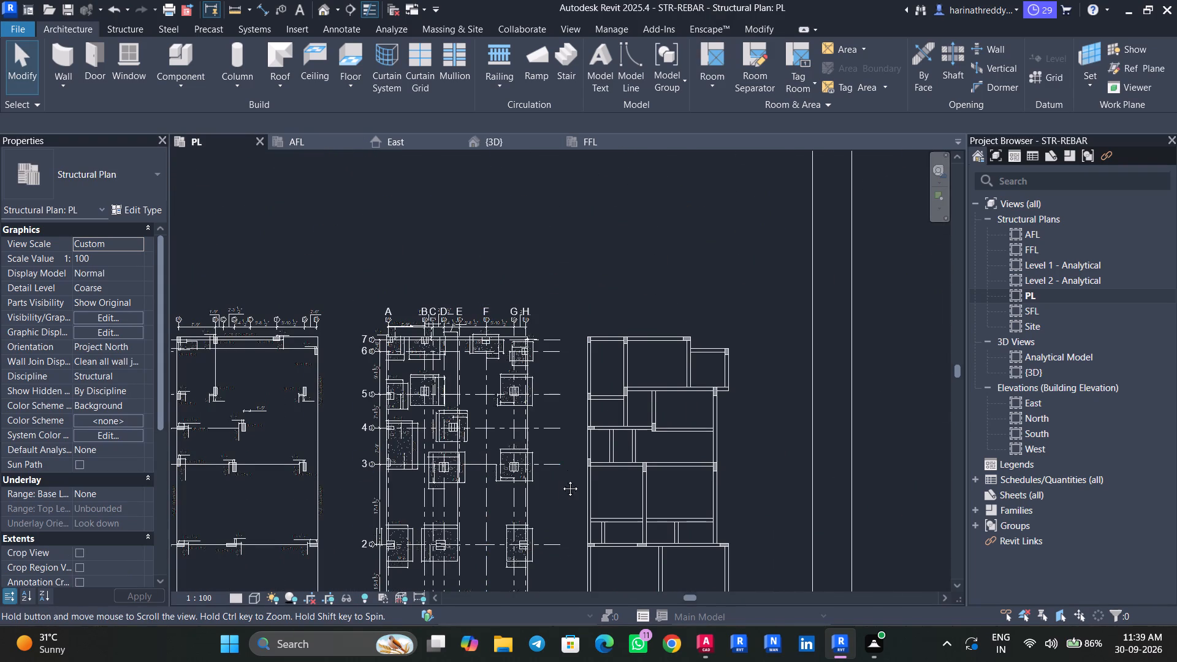
pyautogui.moveTo(561, 479); pyautogui.dragTo(569, 402, button='middle')
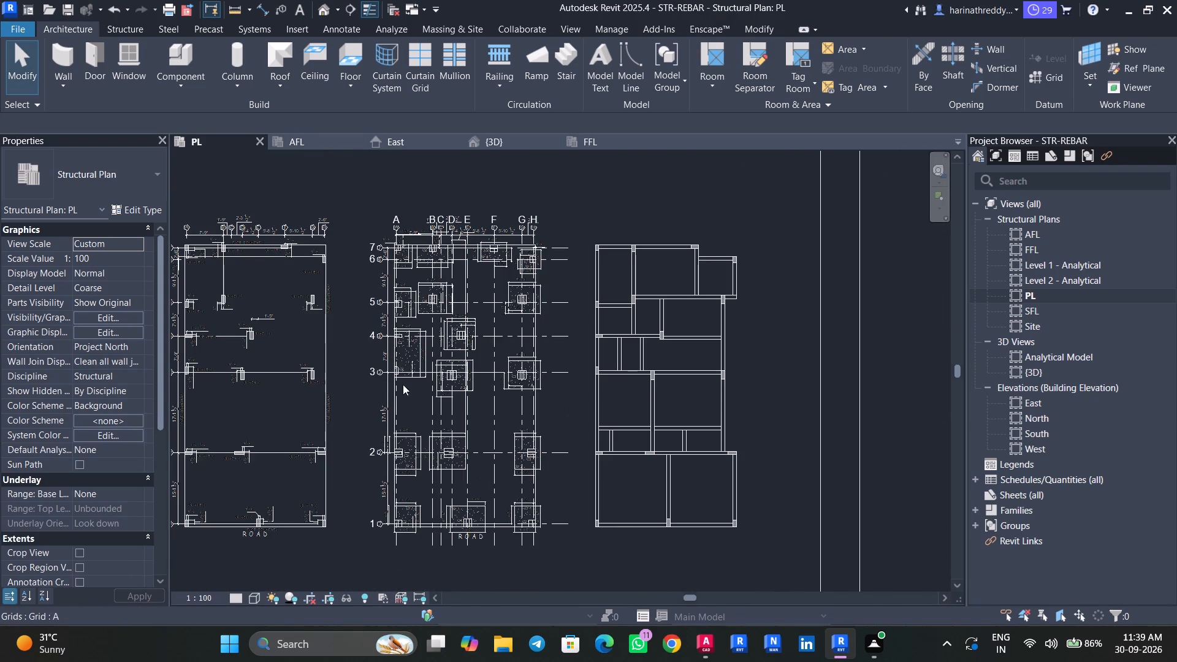
pyautogui.press('Escape')
pyautogui.press('Escape')
pyautogui.moveTo(284, 284); pyautogui.dragTo(480, 313, button='middle')
pyautogui.scroll(9, 421, 313)
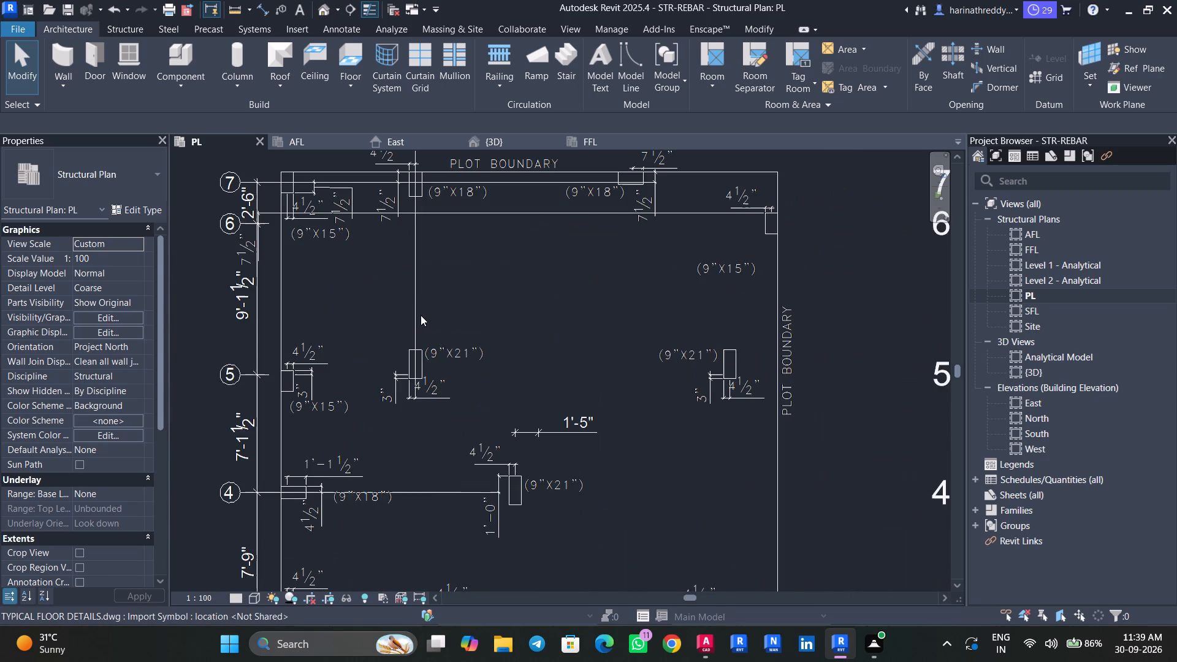
pyautogui.scroll(-6, 419, 315)
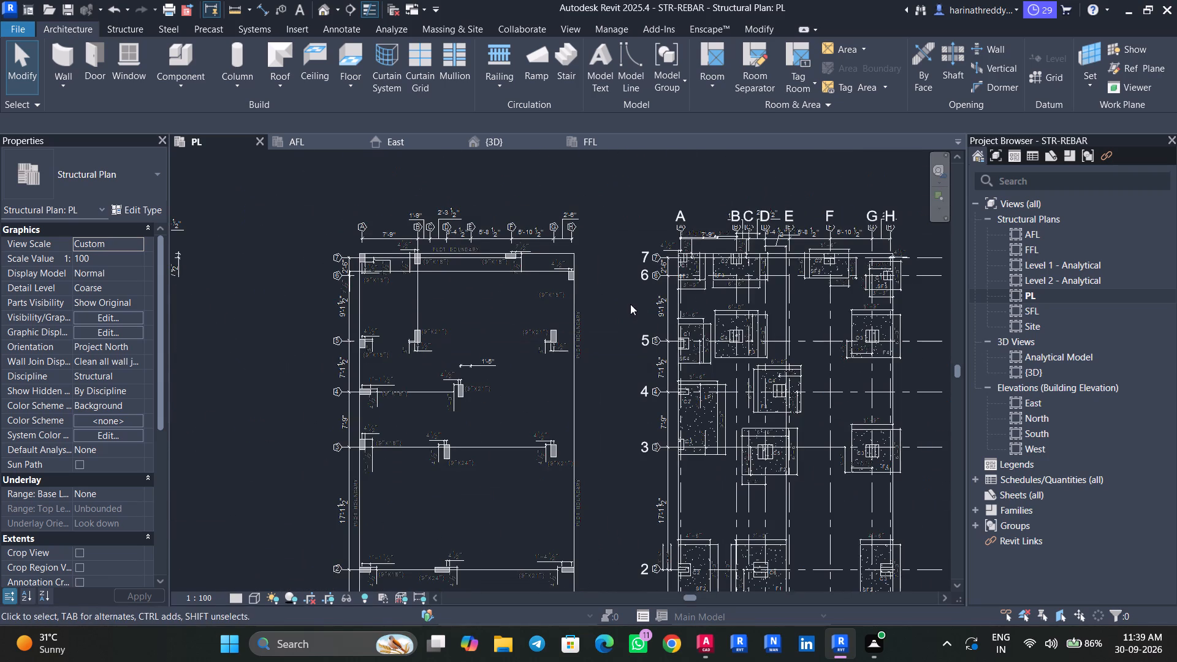
pyautogui.moveTo(630, 304); pyautogui.dragTo(545, 310, button='middle')
pyautogui.moveTo(842, 304); pyautogui.dragTo(814, 302, button='middle')
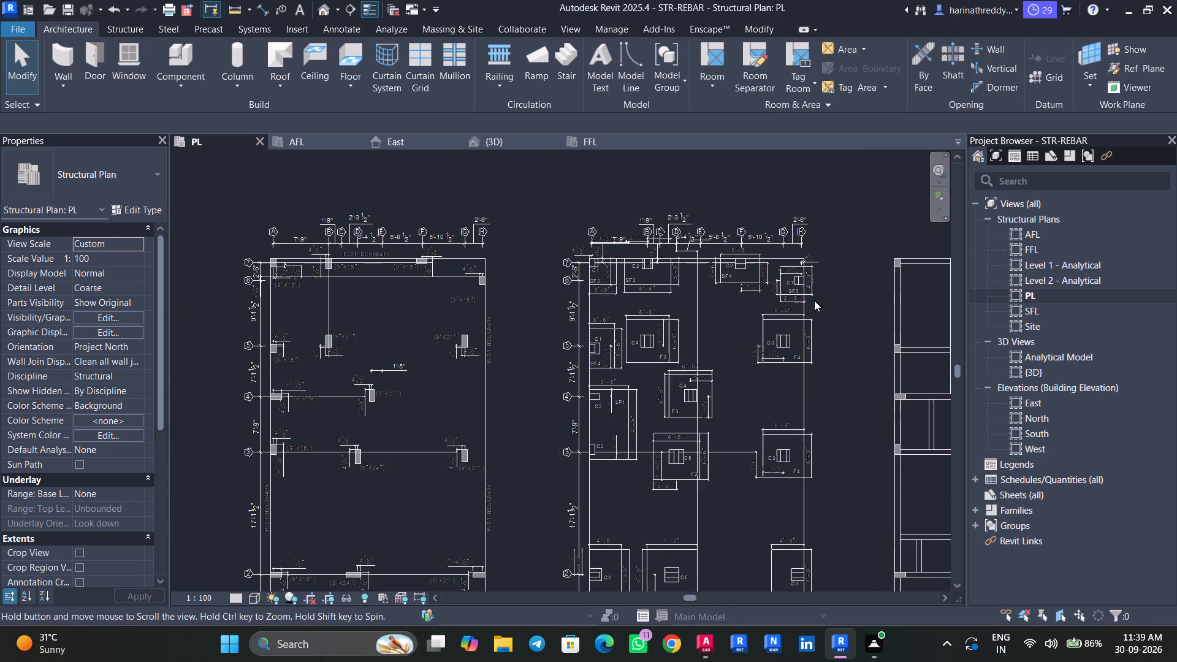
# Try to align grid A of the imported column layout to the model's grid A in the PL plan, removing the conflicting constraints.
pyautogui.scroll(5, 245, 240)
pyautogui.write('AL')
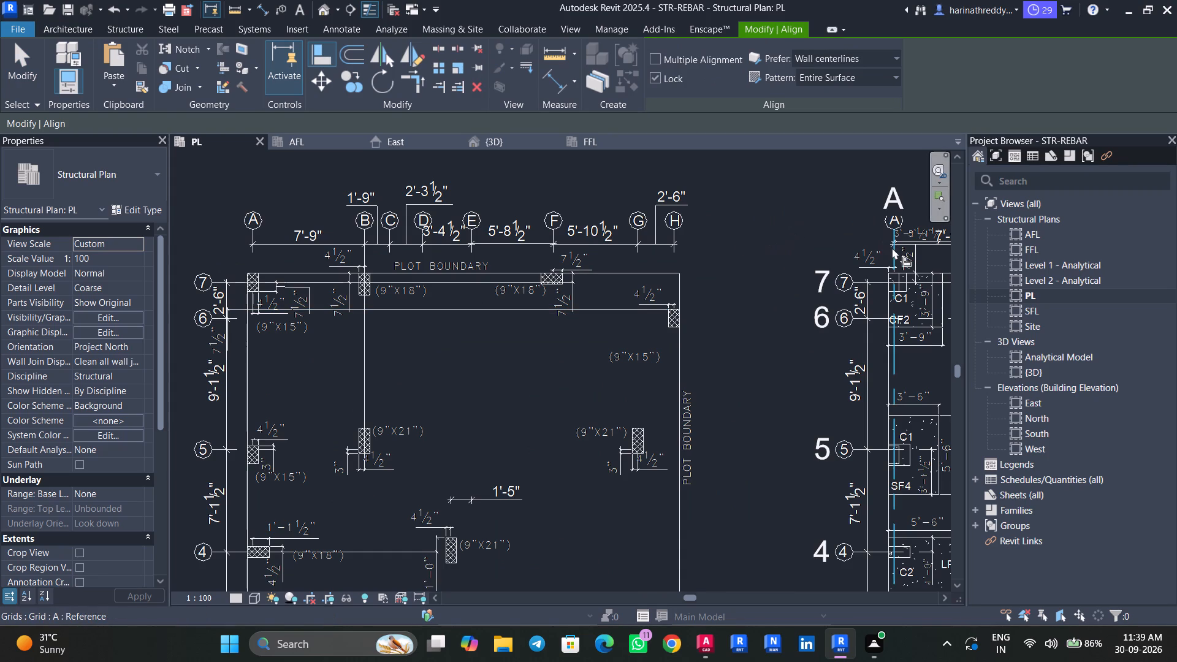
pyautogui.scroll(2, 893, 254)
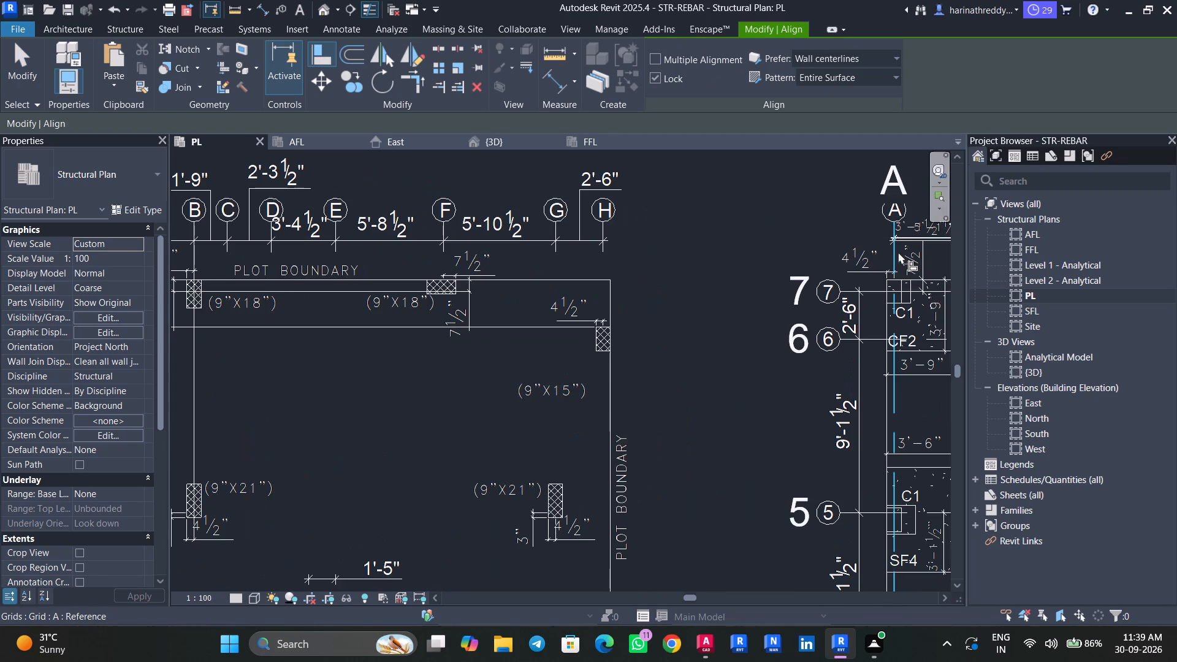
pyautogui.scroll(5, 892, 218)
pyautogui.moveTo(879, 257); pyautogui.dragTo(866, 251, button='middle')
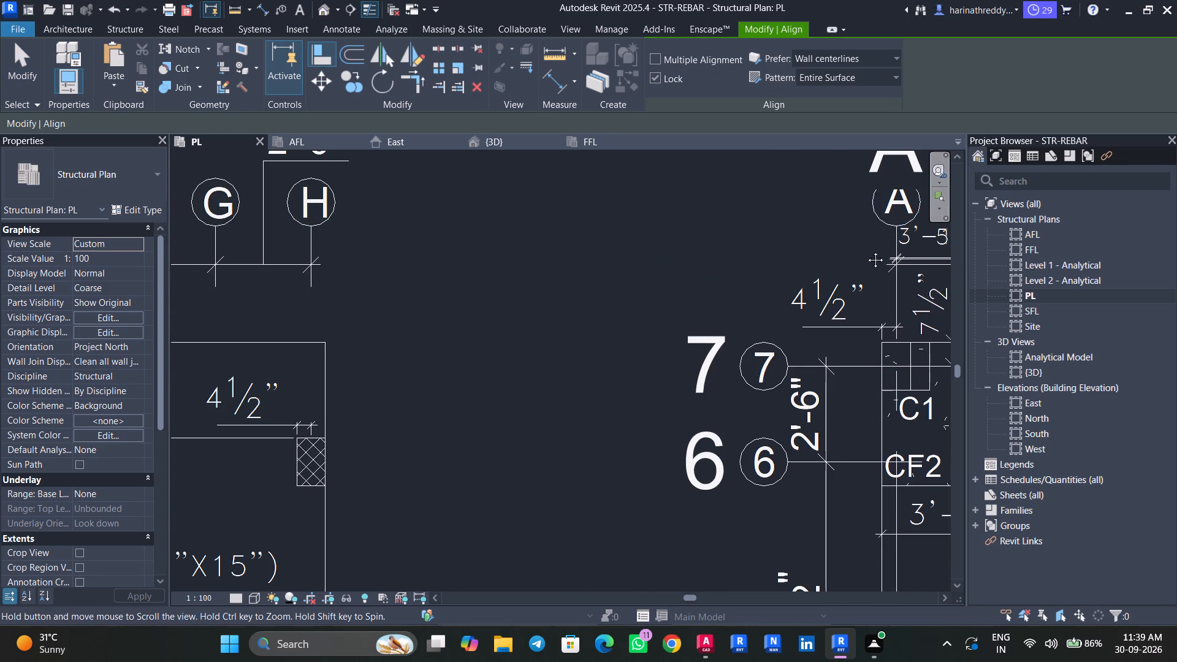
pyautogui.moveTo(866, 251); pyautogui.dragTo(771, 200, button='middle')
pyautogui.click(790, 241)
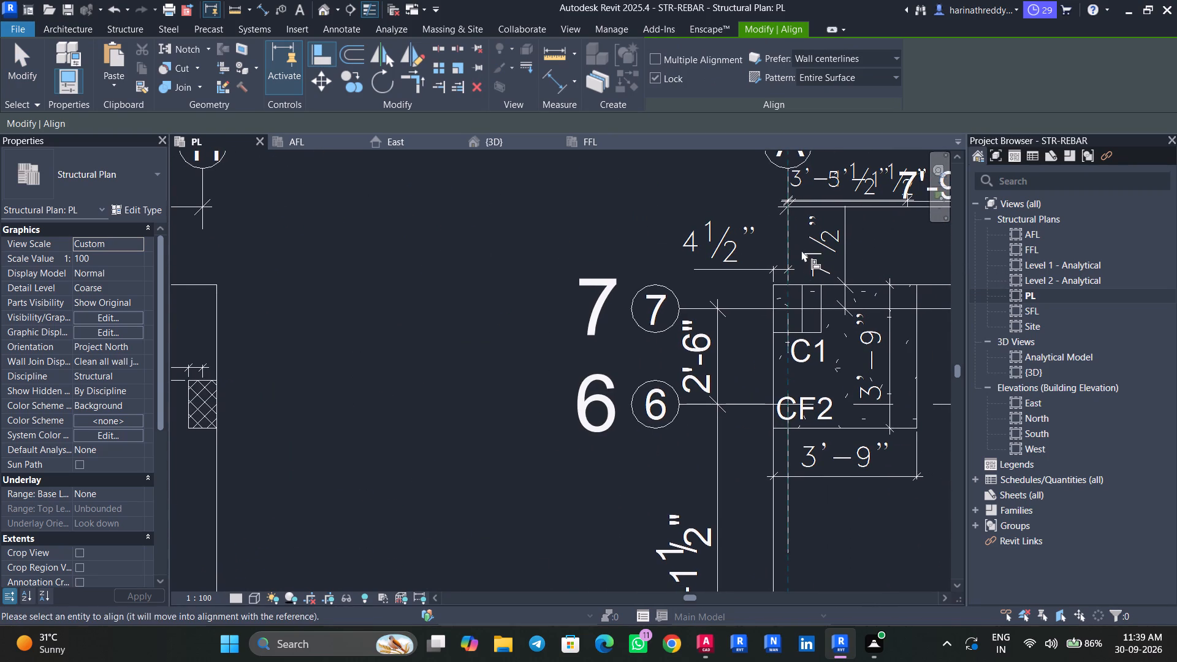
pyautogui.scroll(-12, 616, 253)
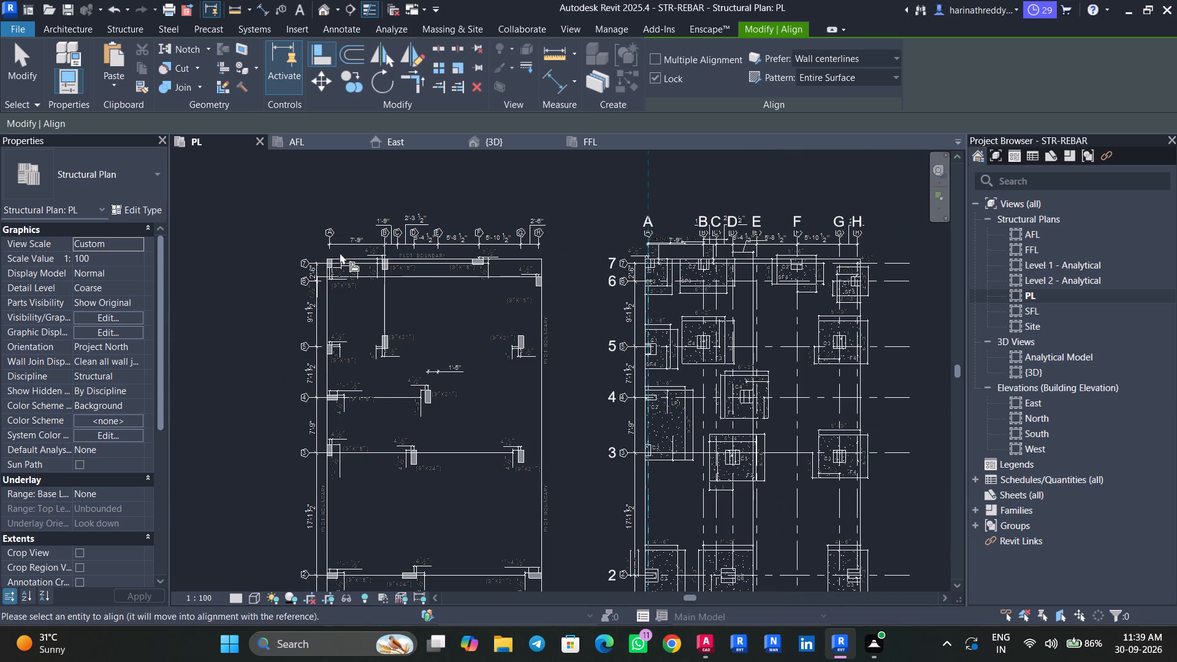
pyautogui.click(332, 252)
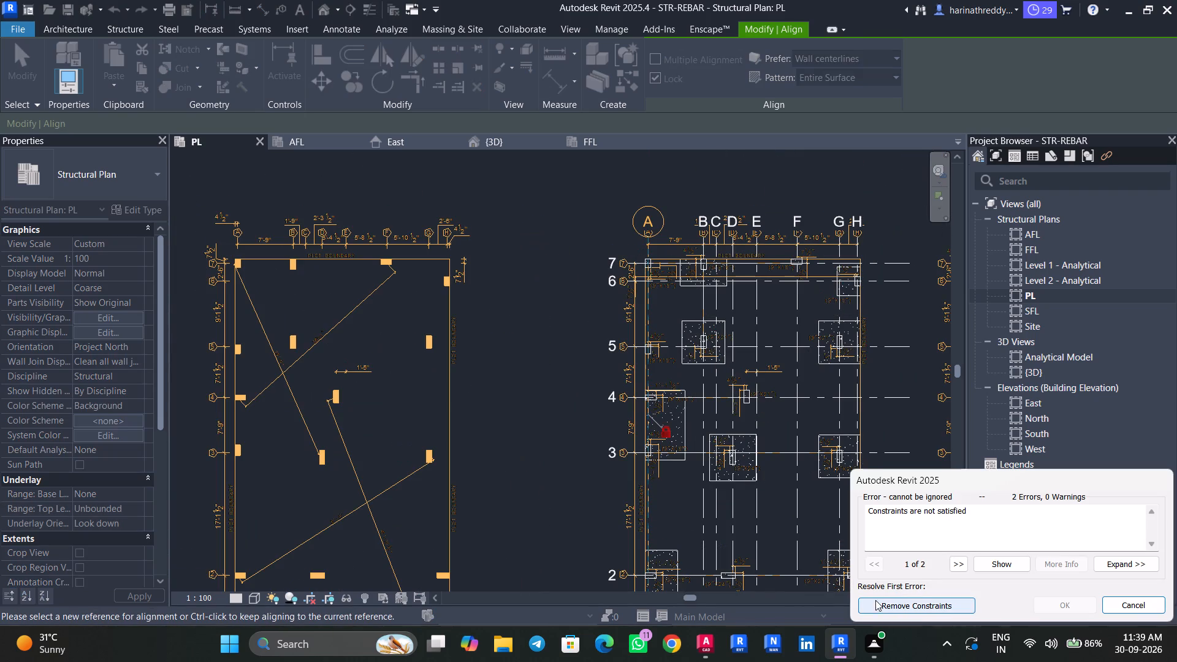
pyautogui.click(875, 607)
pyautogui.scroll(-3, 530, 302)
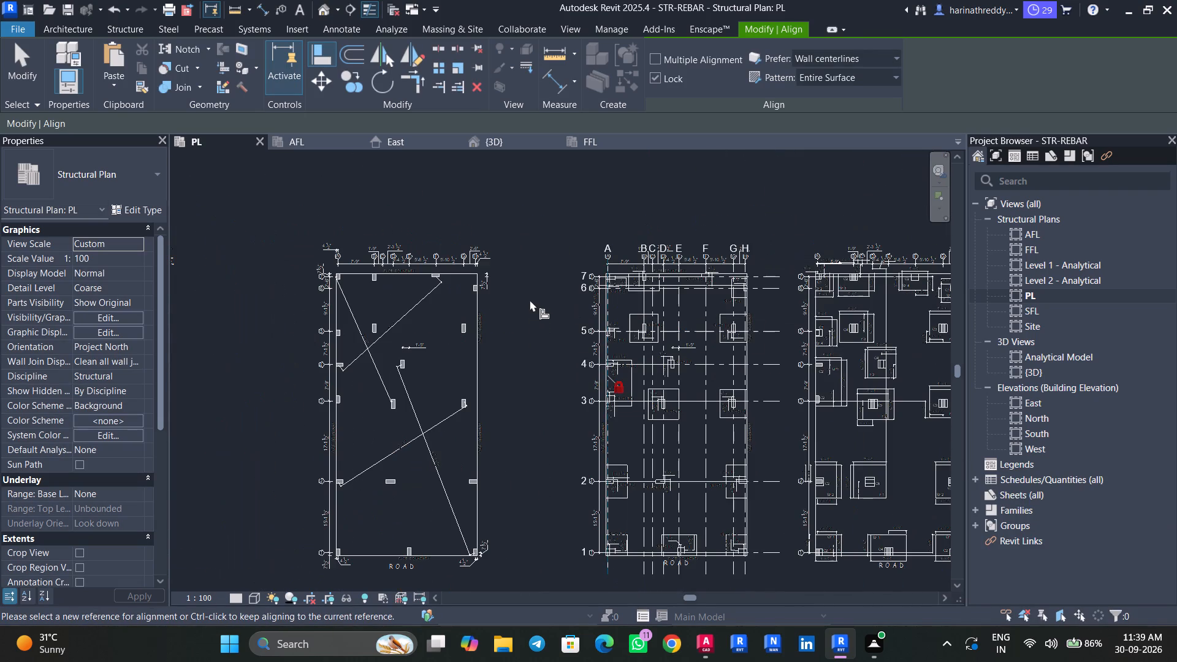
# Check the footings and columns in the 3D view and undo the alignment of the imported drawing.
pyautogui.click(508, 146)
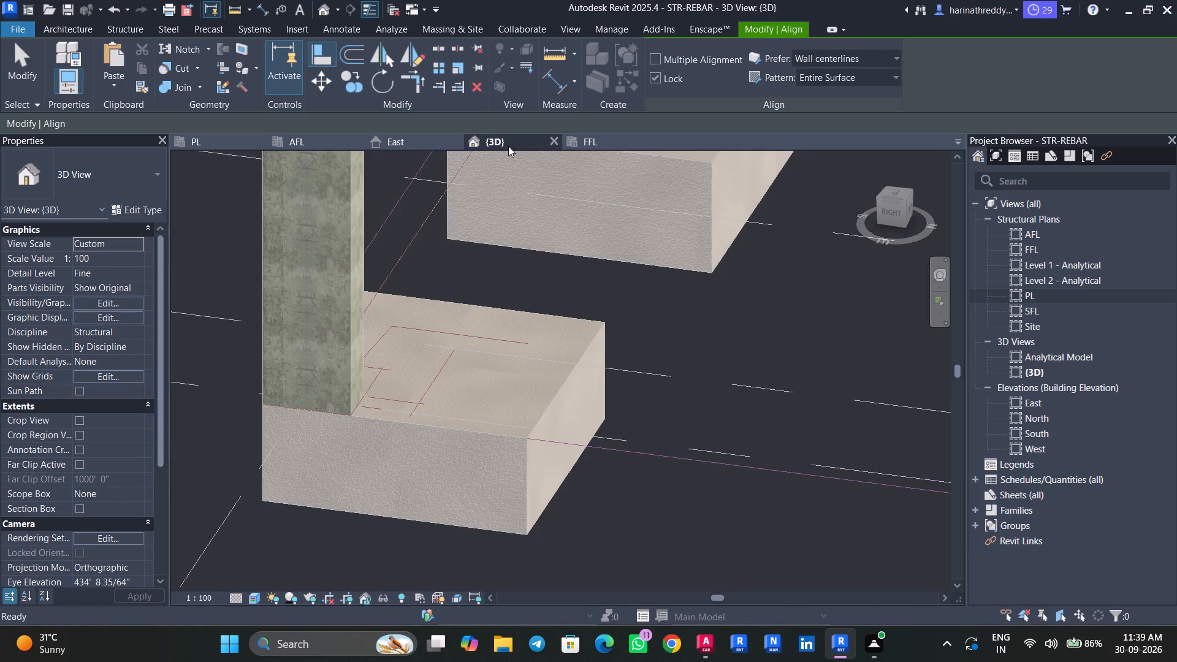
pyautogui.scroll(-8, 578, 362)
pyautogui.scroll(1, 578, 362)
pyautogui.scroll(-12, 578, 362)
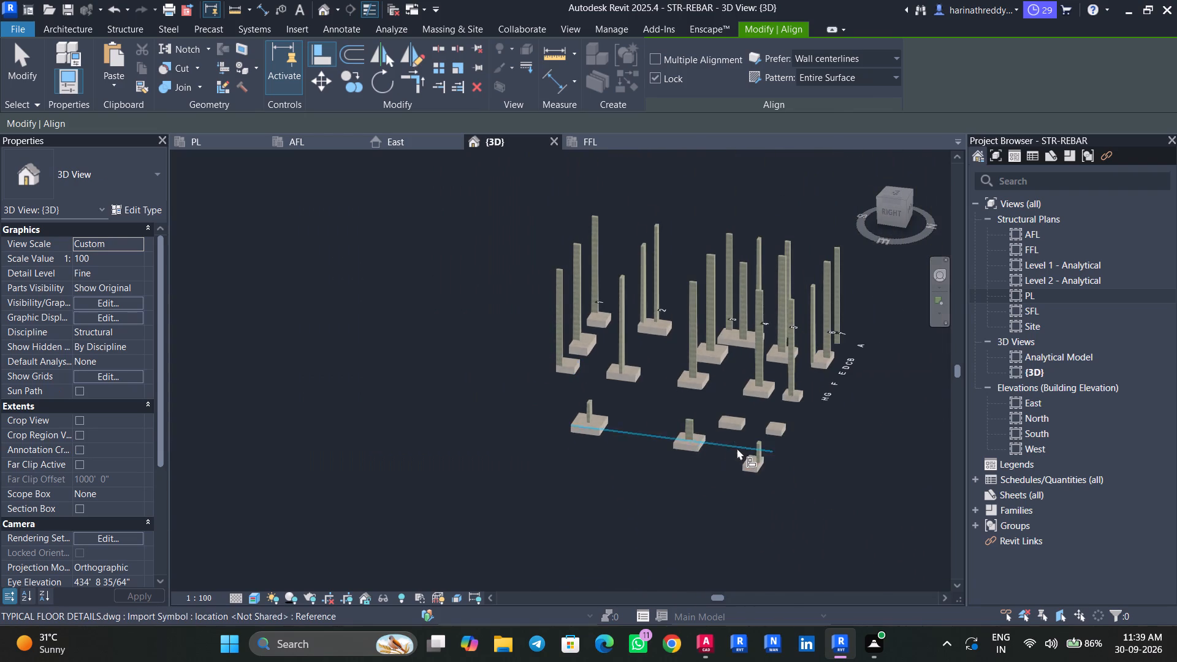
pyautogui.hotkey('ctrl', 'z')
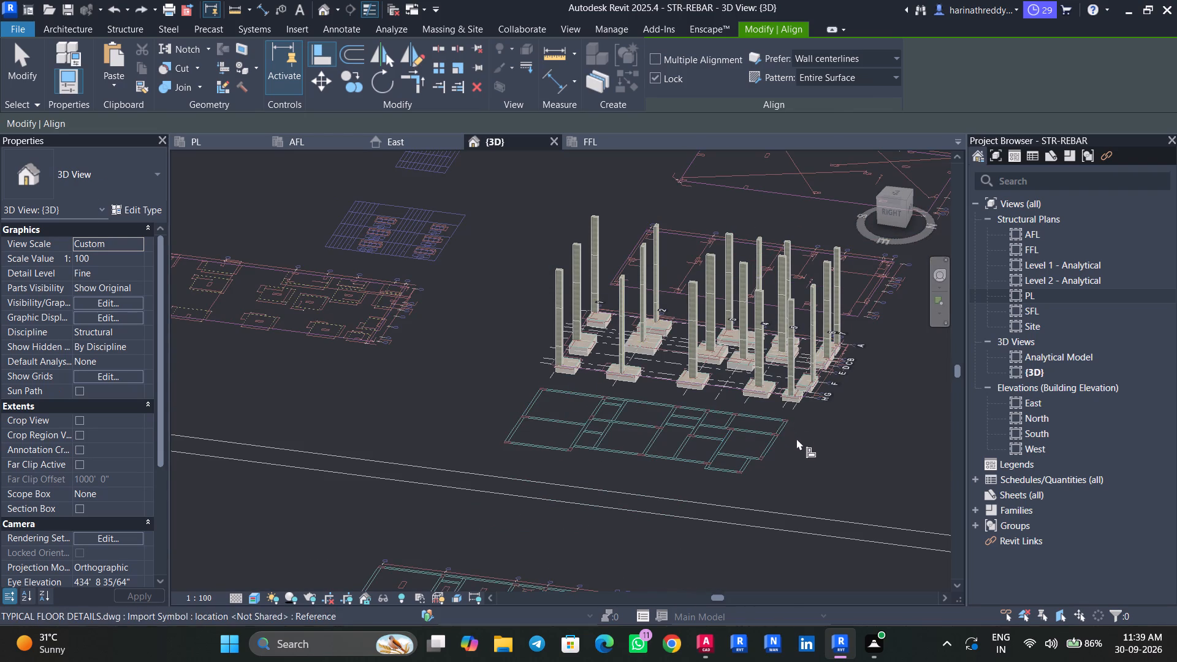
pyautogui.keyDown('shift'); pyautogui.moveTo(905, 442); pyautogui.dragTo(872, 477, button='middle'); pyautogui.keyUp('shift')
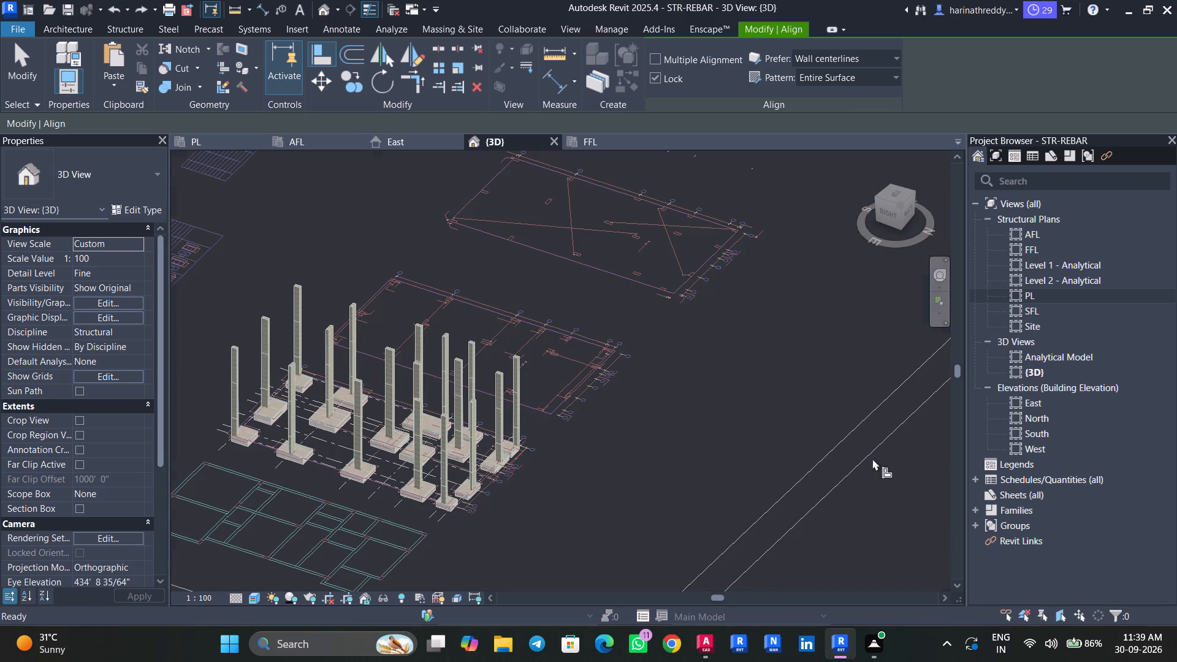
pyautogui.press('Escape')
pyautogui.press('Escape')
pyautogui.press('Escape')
# Return to the PL plan, select the imported TYPICAL FLOOR DETAILS drawing and try to unlock its first alignment constraints.
pyautogui.click(213, 140)
pyautogui.scroll(-4, 321, 278)
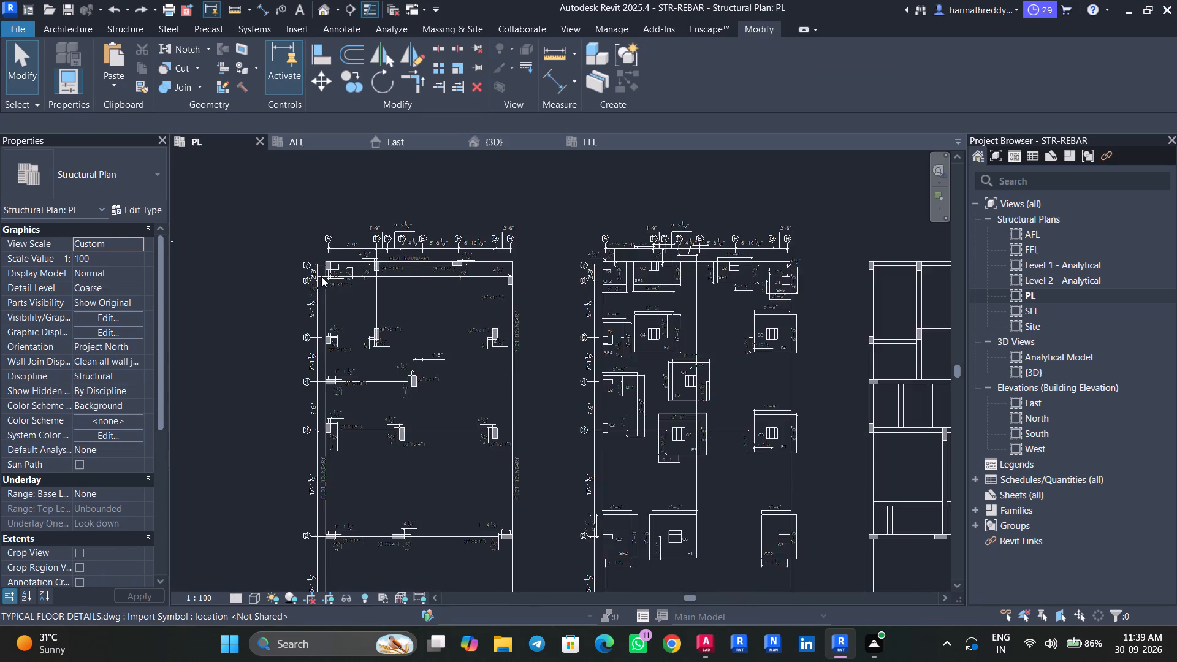
pyautogui.click(405, 214)
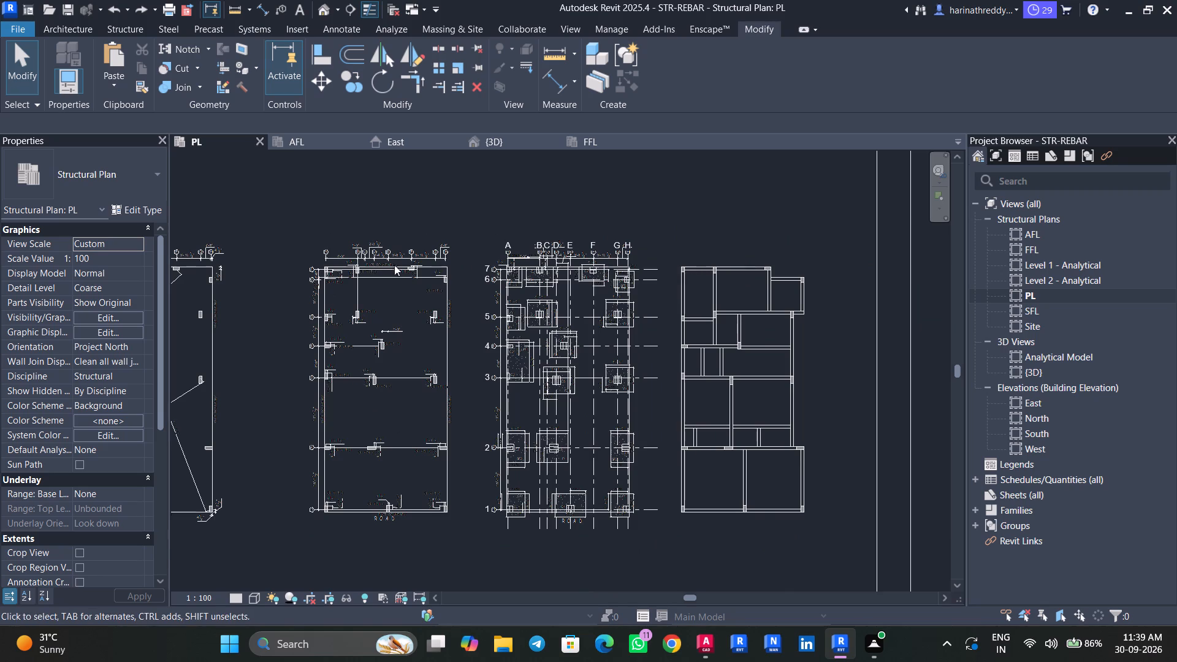
pyautogui.click(394, 266)
pyautogui.scroll(5, 518, 289)
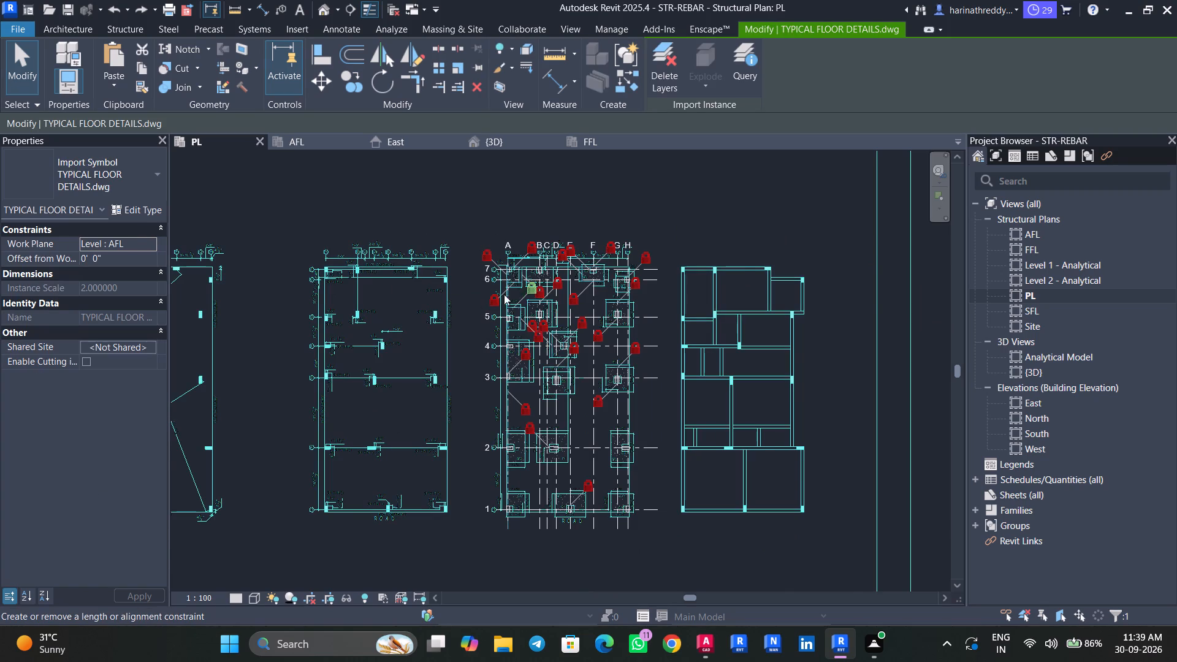
pyautogui.click(474, 309)
pyautogui.click(541, 286)
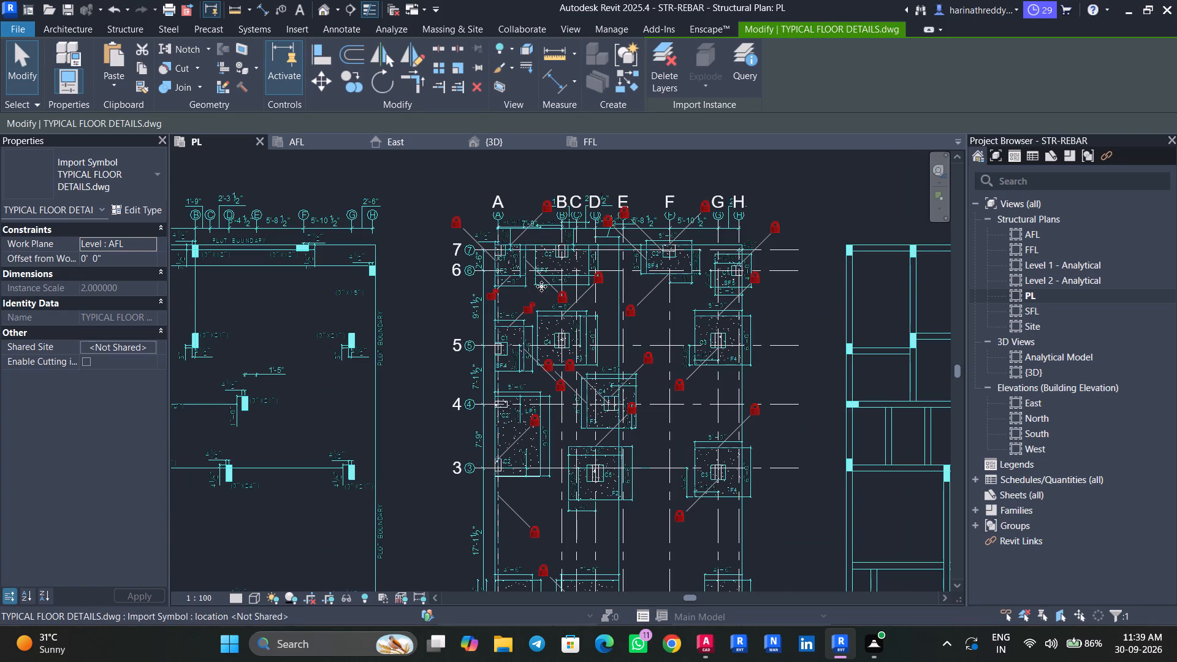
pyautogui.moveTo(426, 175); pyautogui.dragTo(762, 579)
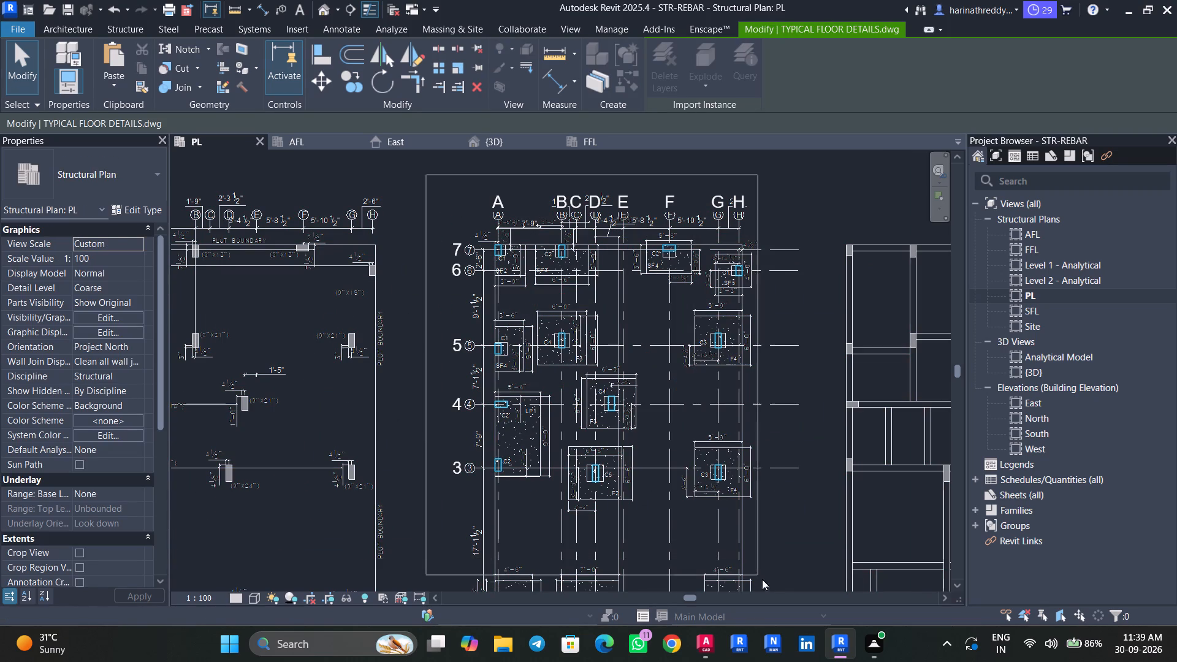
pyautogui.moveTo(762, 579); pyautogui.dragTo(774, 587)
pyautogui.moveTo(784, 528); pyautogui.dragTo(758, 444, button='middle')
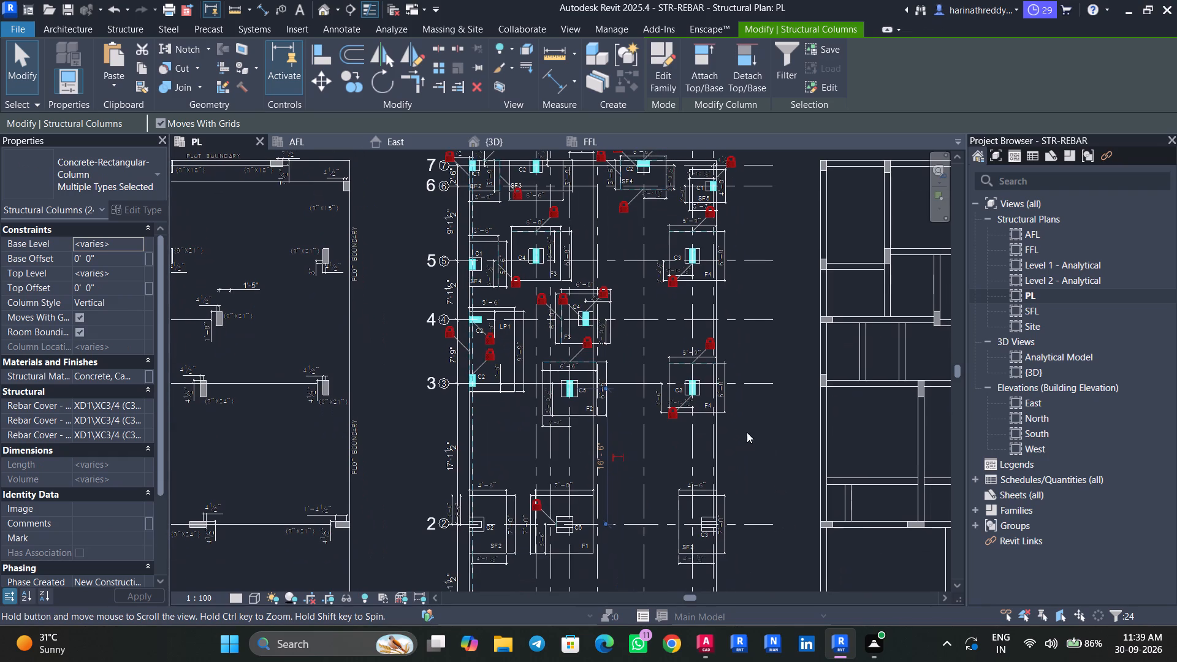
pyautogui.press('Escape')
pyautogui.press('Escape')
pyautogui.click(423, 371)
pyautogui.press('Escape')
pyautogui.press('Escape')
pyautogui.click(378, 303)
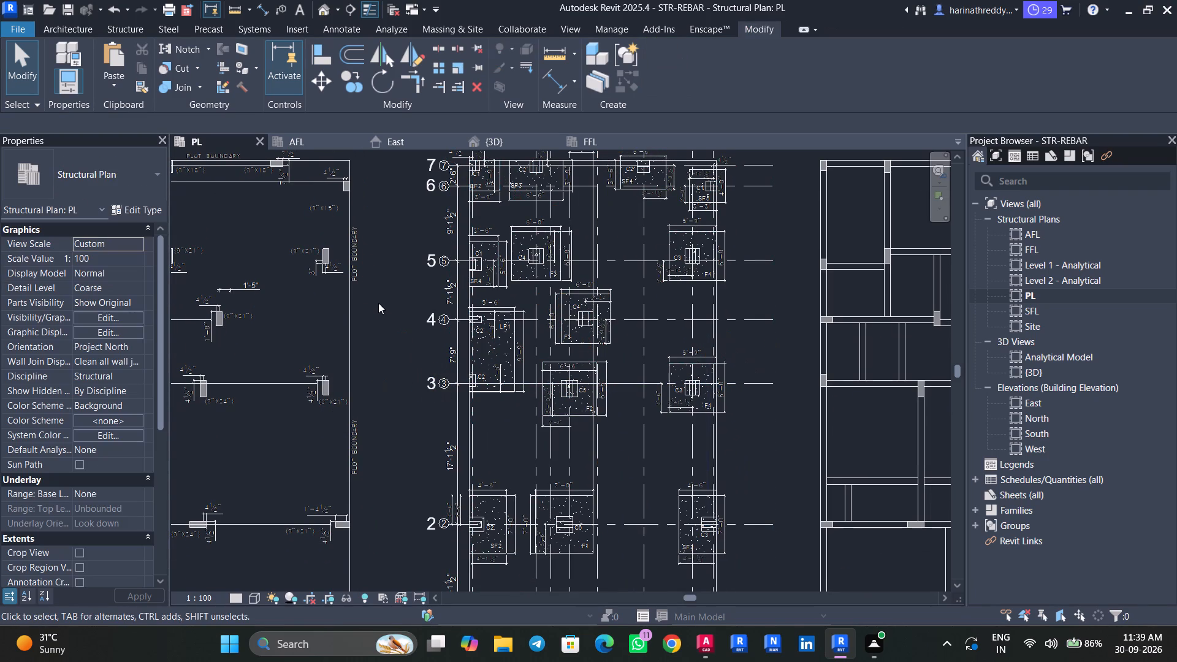
# Select the imported TYPICAL FLOOR DETAILS drawing and unlock its alignment constraints around the footings along grids 7 and 6.
pyautogui.click(345, 294)
pyautogui.scroll(1, 343, 289)
pyautogui.scroll(-3, 343, 289)
pyautogui.moveTo(372, 267); pyautogui.dragTo(377, 335, button='middle')
pyautogui.click(430, 256)
pyautogui.click(462, 273)
pyautogui.click(479, 286)
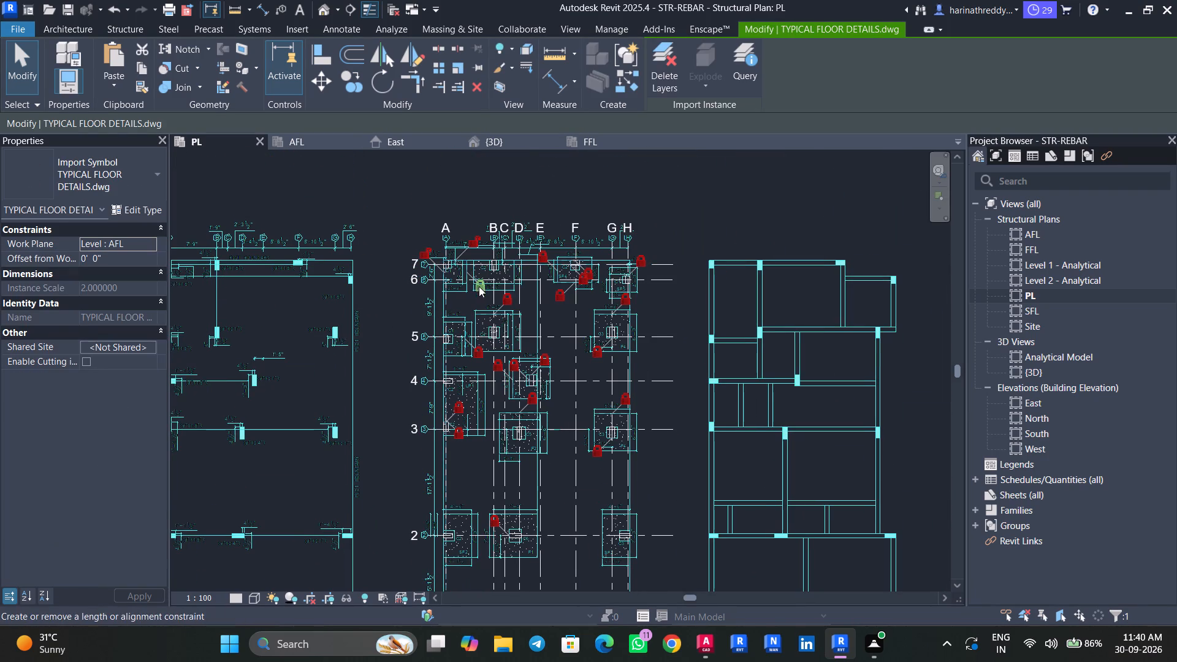
pyautogui.click(542, 264)
pyautogui.click(513, 297)
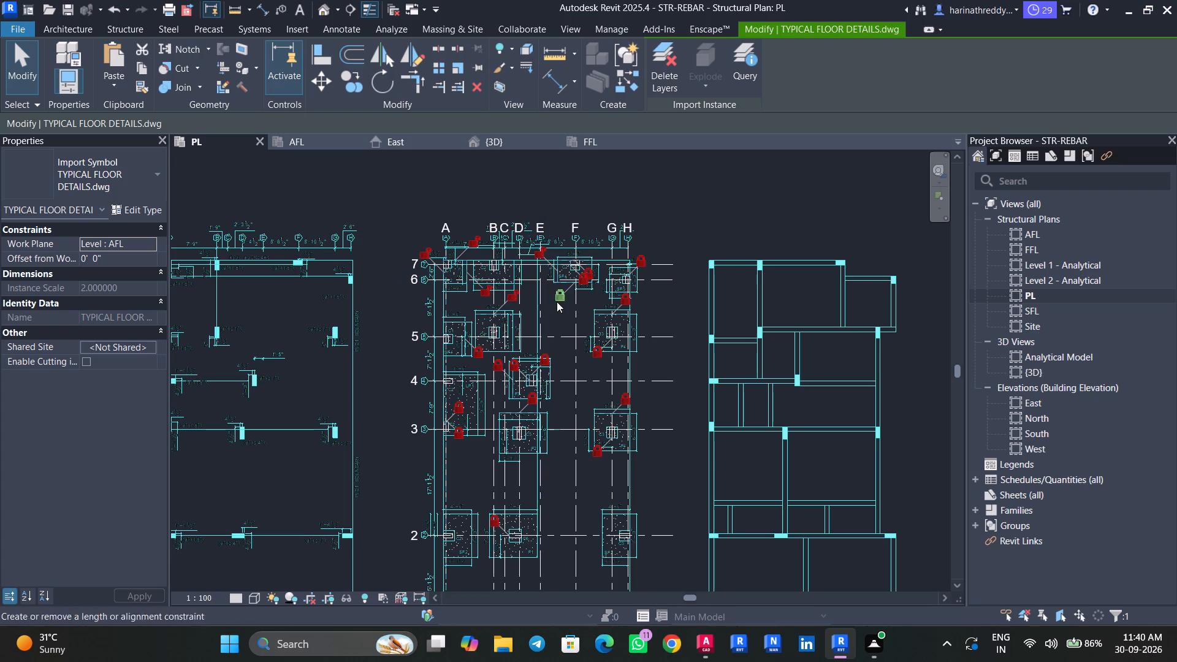
pyautogui.click(557, 302)
pyautogui.click(581, 280)
pyautogui.click(590, 274)
pyautogui.click(639, 267)
pyautogui.click(627, 297)
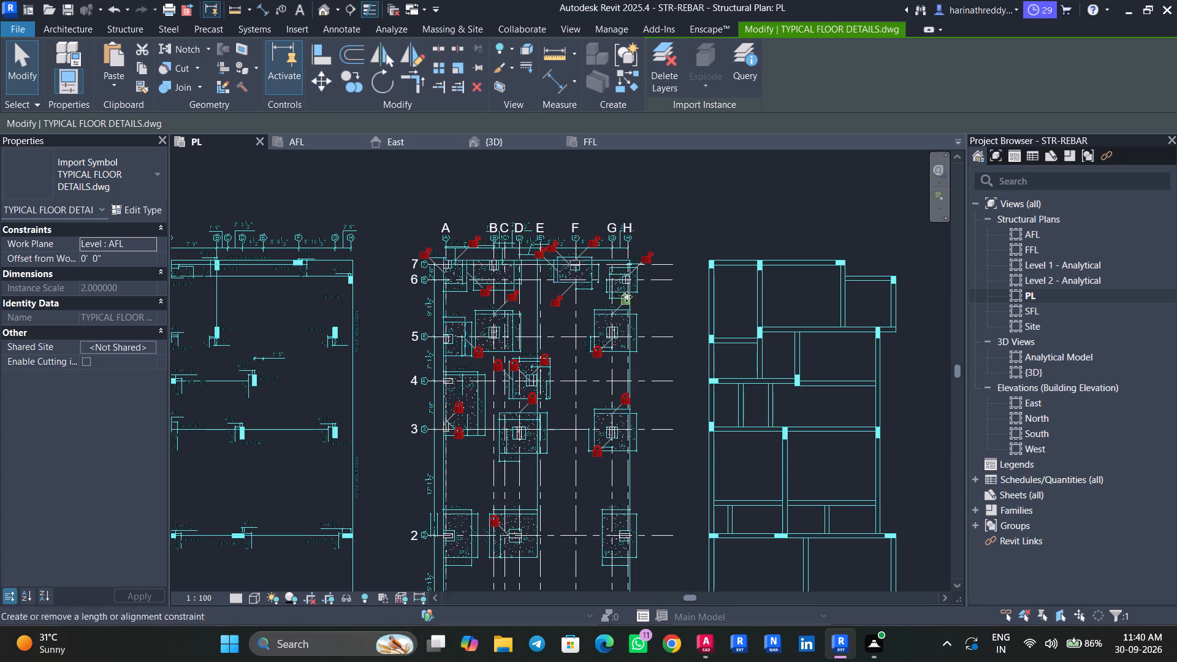
# Unlock the imported drawing's alignment constraints around the footings along grids 5, 4 and 3.
pyautogui.click(596, 348)
pyautogui.click(546, 363)
pyautogui.click(511, 370)
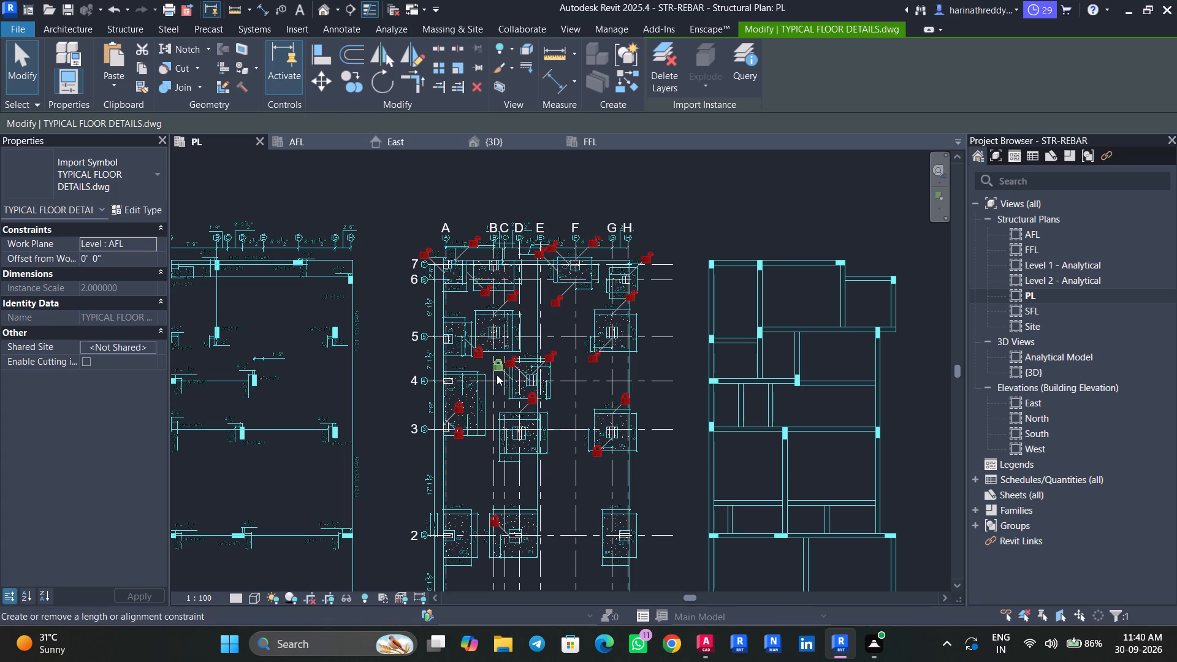
pyautogui.click(497, 370)
pyautogui.click(478, 353)
pyautogui.click(460, 409)
pyautogui.click(460, 432)
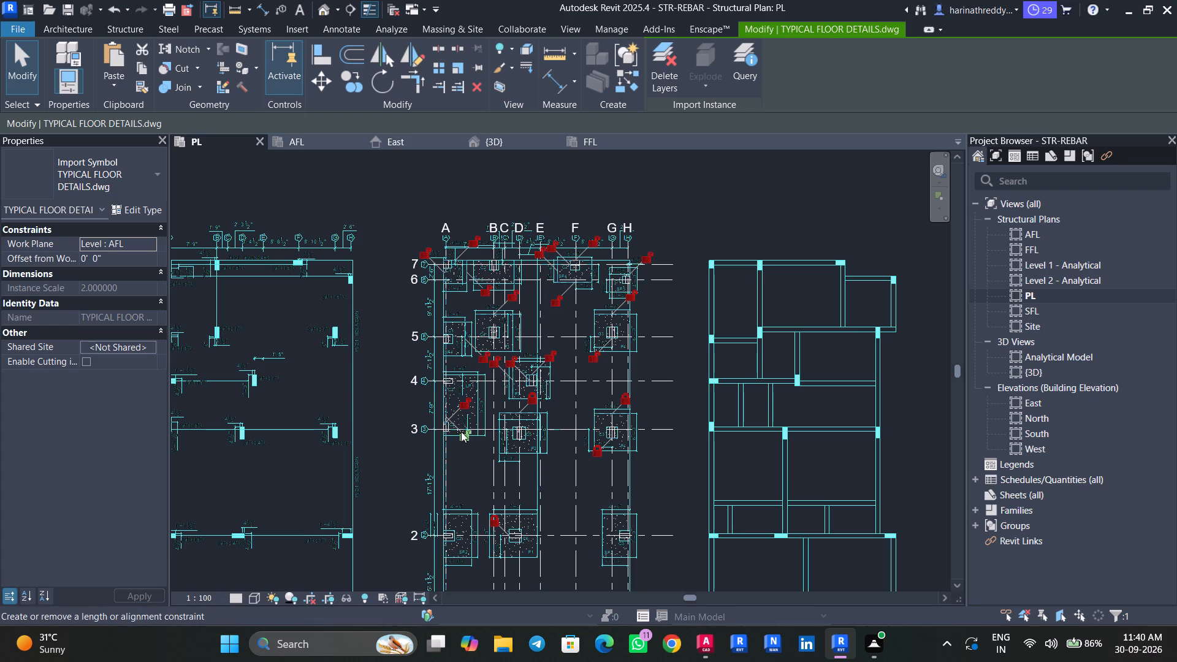
pyautogui.click(535, 401)
pyautogui.click(617, 397)
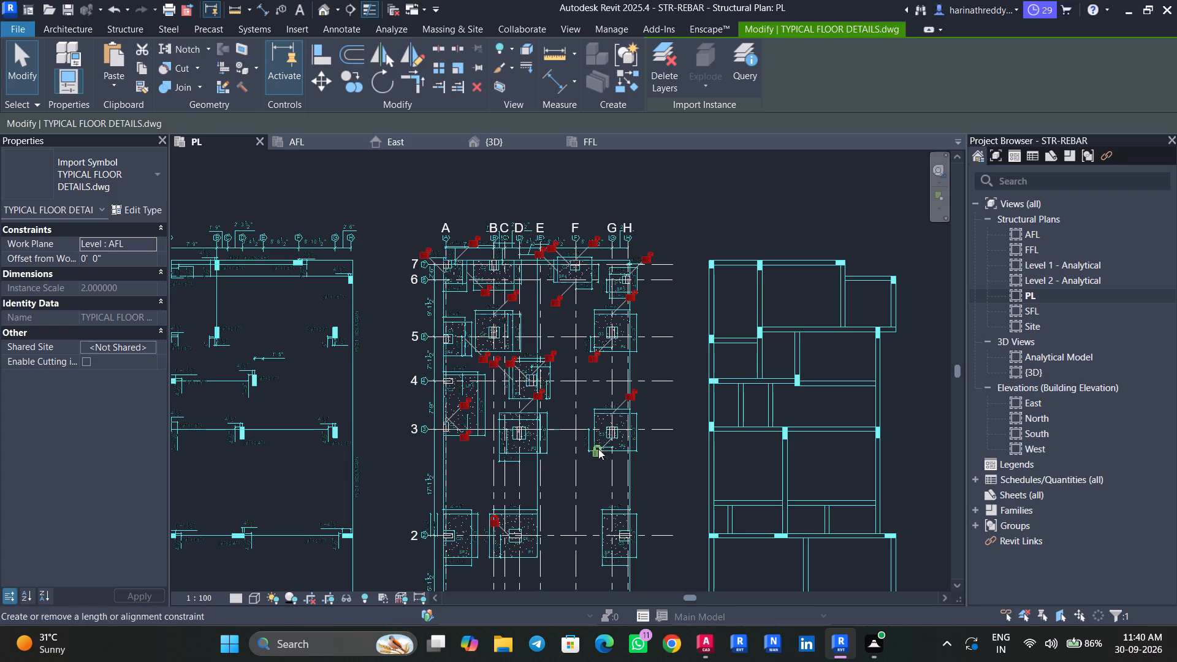
pyautogui.click(596, 454)
# Unlock the imported drawing's remaining alignment constraints at the middle footings on grids 2 and 1, and deselect the drawing.
pyautogui.moveTo(559, 470); pyautogui.dragTo(570, 394, button='middle')
pyautogui.click(509, 450)
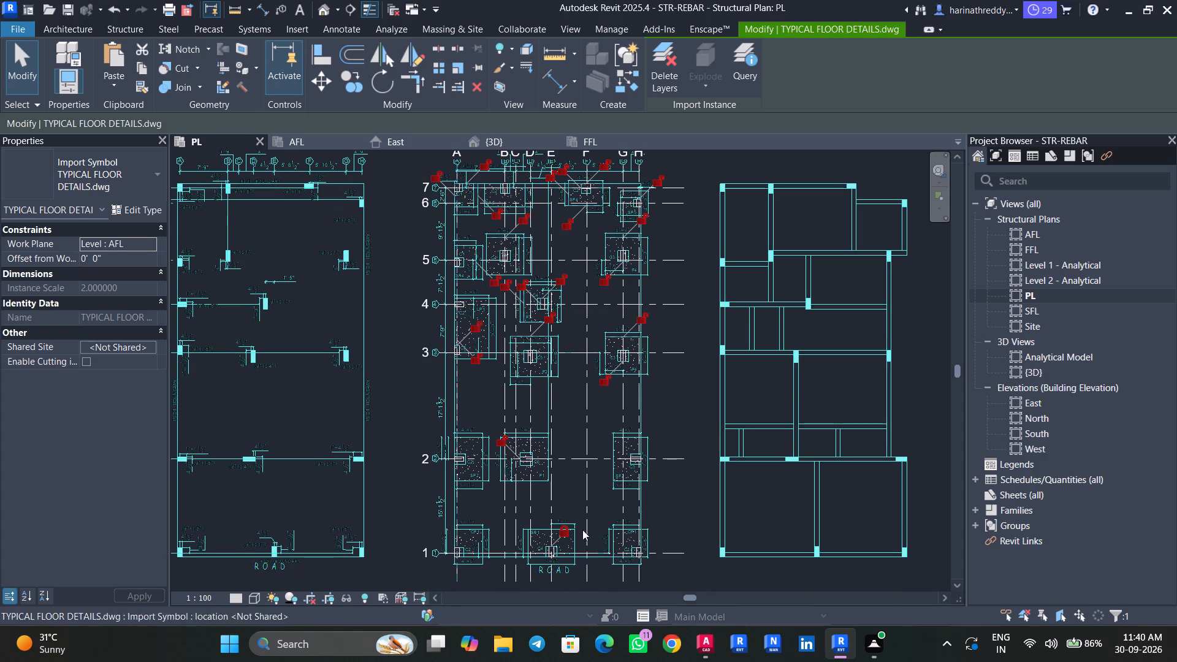
pyautogui.click(569, 532)
pyautogui.press('Escape')
pyautogui.press('Escape')
pyautogui.press('Escape')
pyautogui.press('Escape')
pyautogui.press('Escape')
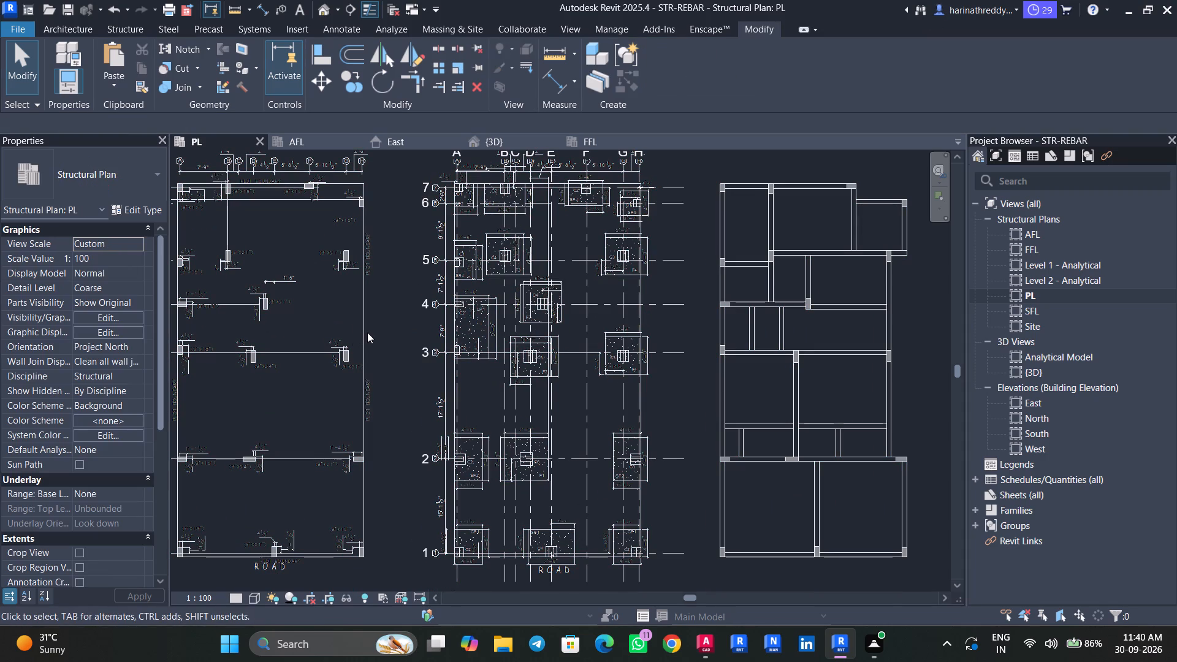
# Align the imported TYPICAL FLOOR DETAILS drawing so line A of its 9"-wide column layout sits on Revit grid A.
pyautogui.click(367, 332)
pyautogui.scroll(-2, 400, 367)
pyautogui.scroll(2, 485, 245)
pyautogui.moveTo(348, 261); pyautogui.dragTo(489, 322, button='middle')
pyautogui.press('Escape')
pyautogui.press('Escape')
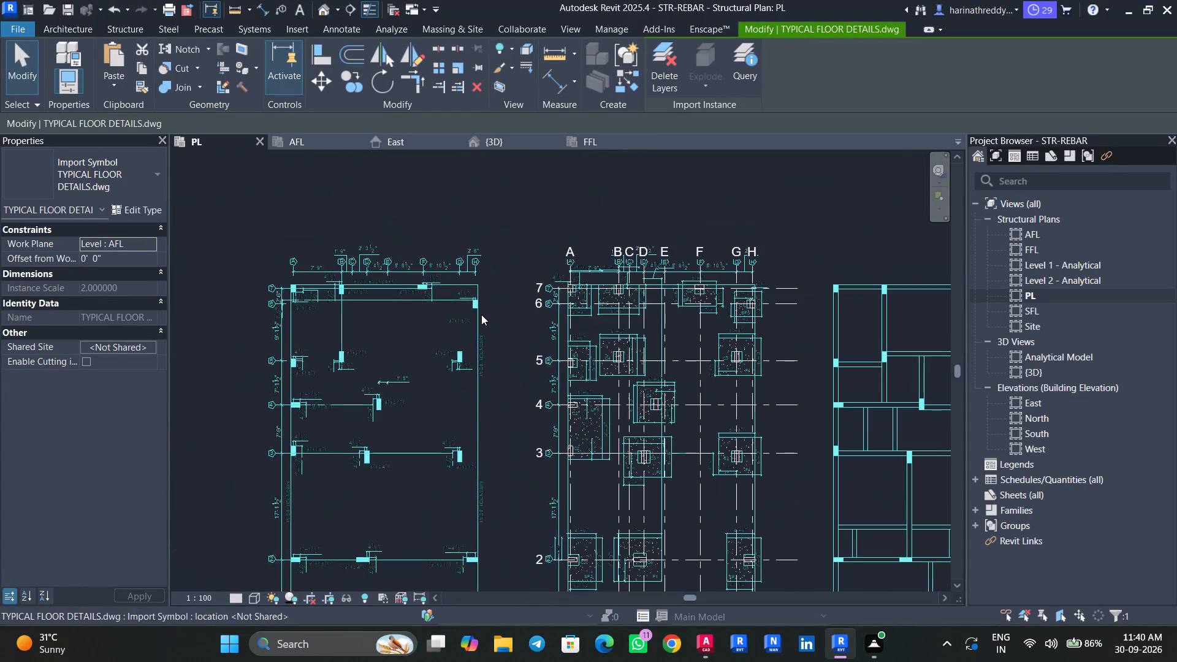
pyautogui.press('Escape')
pyautogui.write('AL')
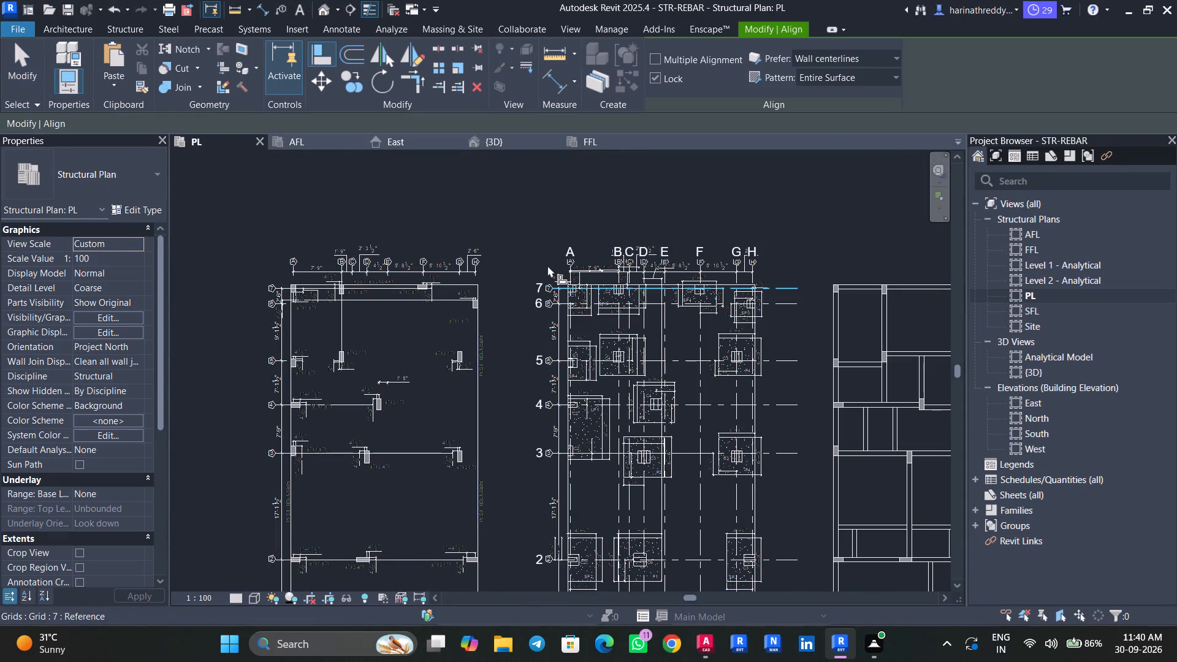
pyautogui.scroll(9, 574, 276)
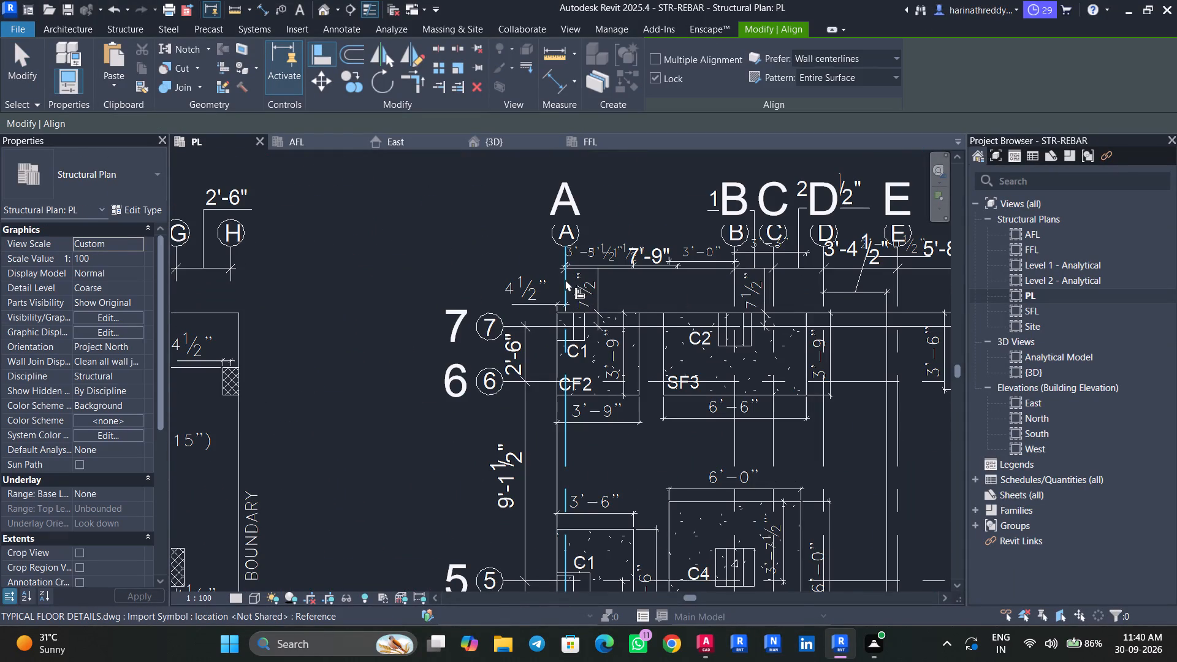
pyautogui.click(565, 280)
pyautogui.scroll(-4, 473, 274)
pyautogui.moveTo(433, 272); pyautogui.dragTo(638, 267, button='middle')
pyautogui.moveTo(300, 276); pyautogui.dragTo(301, 276, button='middle')
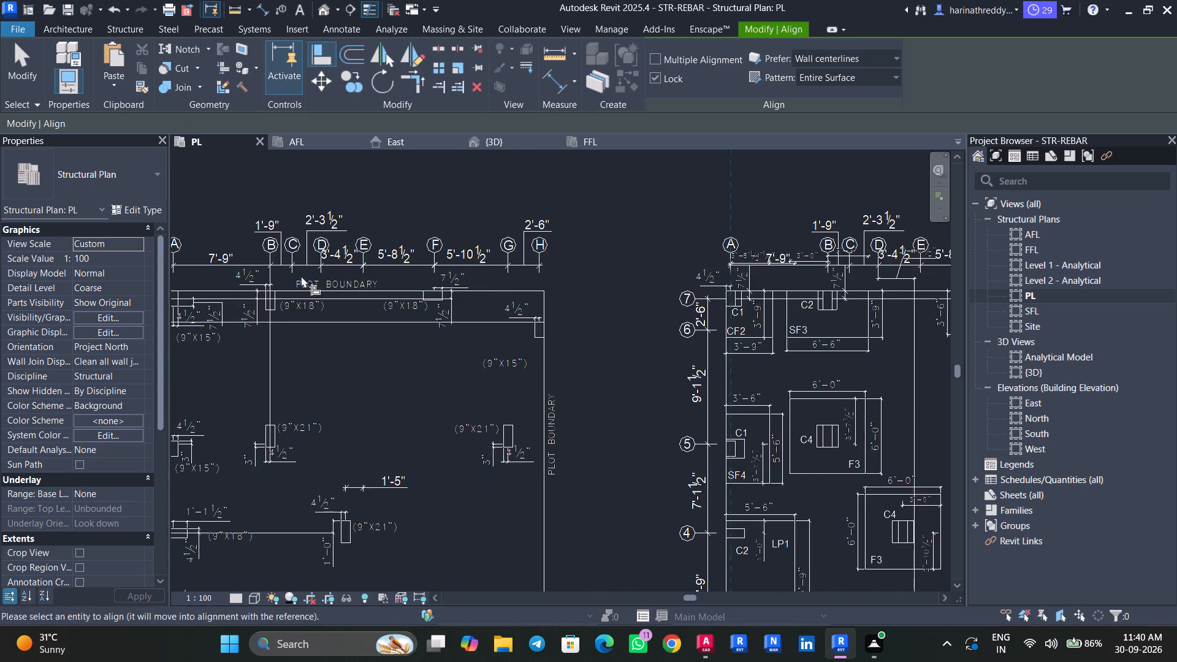
pyautogui.moveTo(301, 276); pyautogui.dragTo(563, 284, button='middle')
pyautogui.scroll(1, 435, 266)
pyautogui.scroll(-1, 435, 266)
pyautogui.scroll(2, 435, 266)
pyautogui.scroll(-1, 435, 266)
pyautogui.scroll(6, 435, 266)
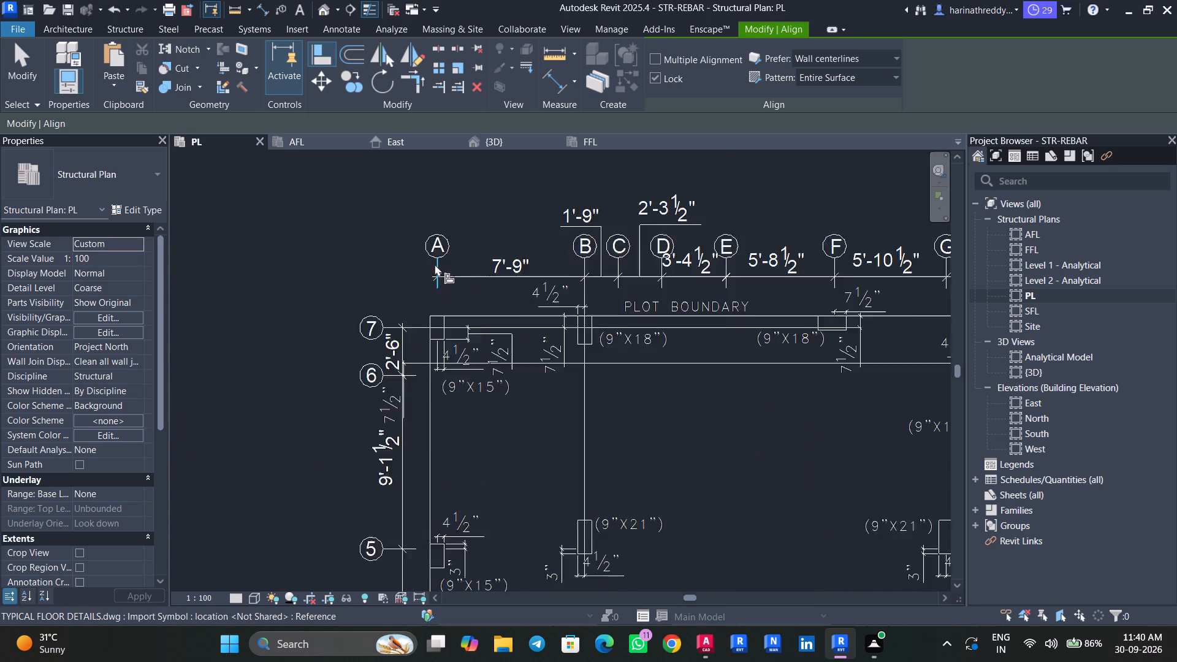
pyautogui.click(441, 264)
pyautogui.scroll(-13, 441, 264)
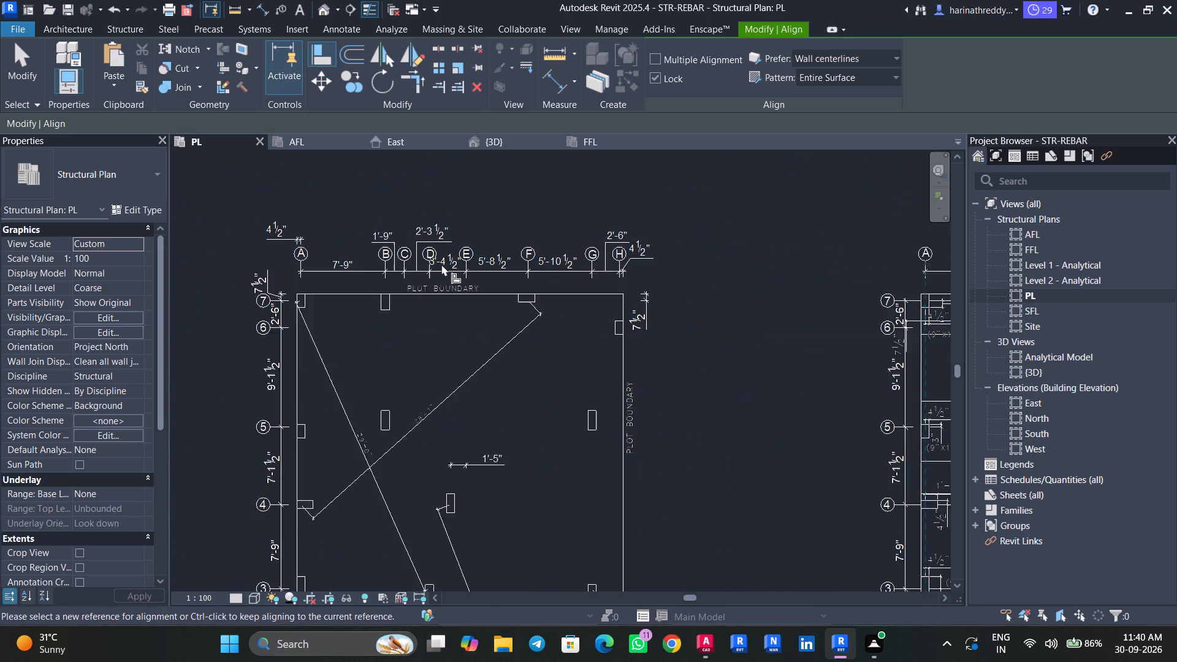
pyautogui.scroll(-3, 441, 264)
pyautogui.press('Escape')
pyautogui.press('Escape')
pyautogui.press('Escape')
# Examine the shifted drawing against the columns, footings and grids in the 3D view and the PL plan.
pyautogui.click(494, 144)
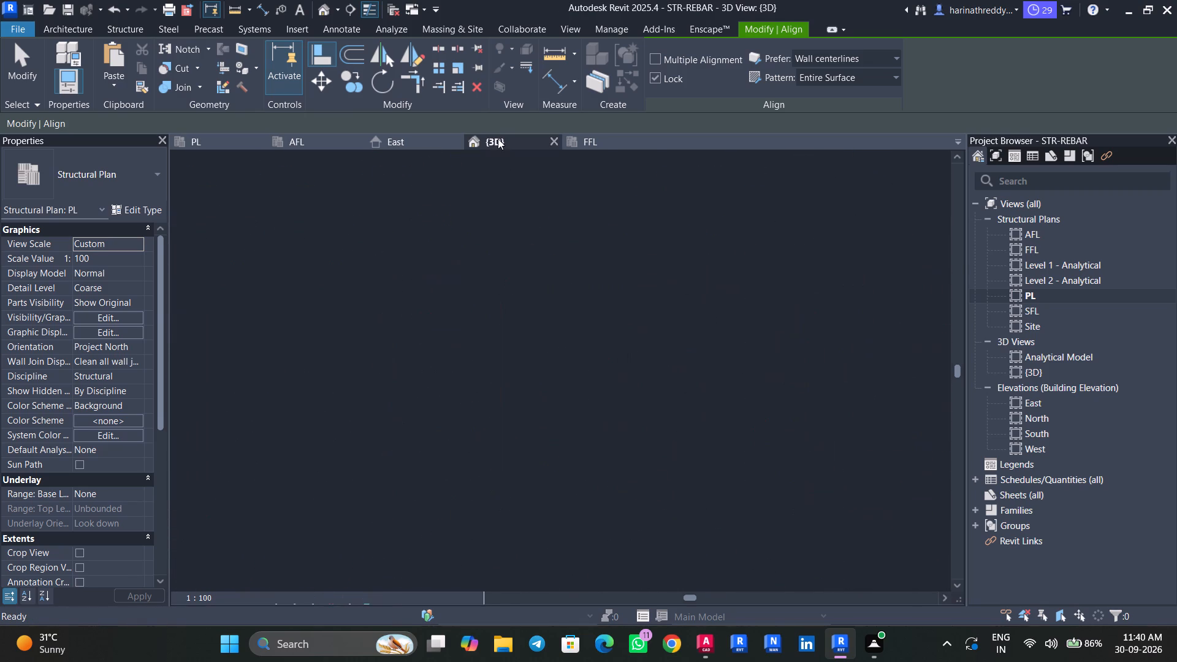
pyautogui.scroll(-4, 570, 418)
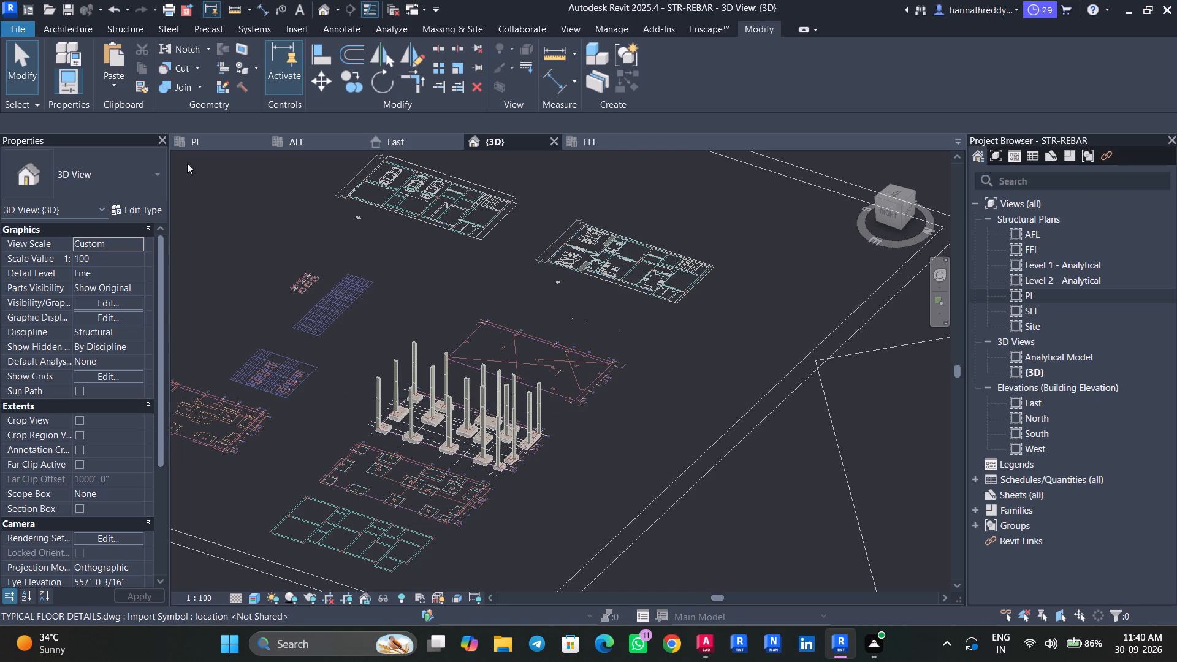
pyautogui.click(210, 143)
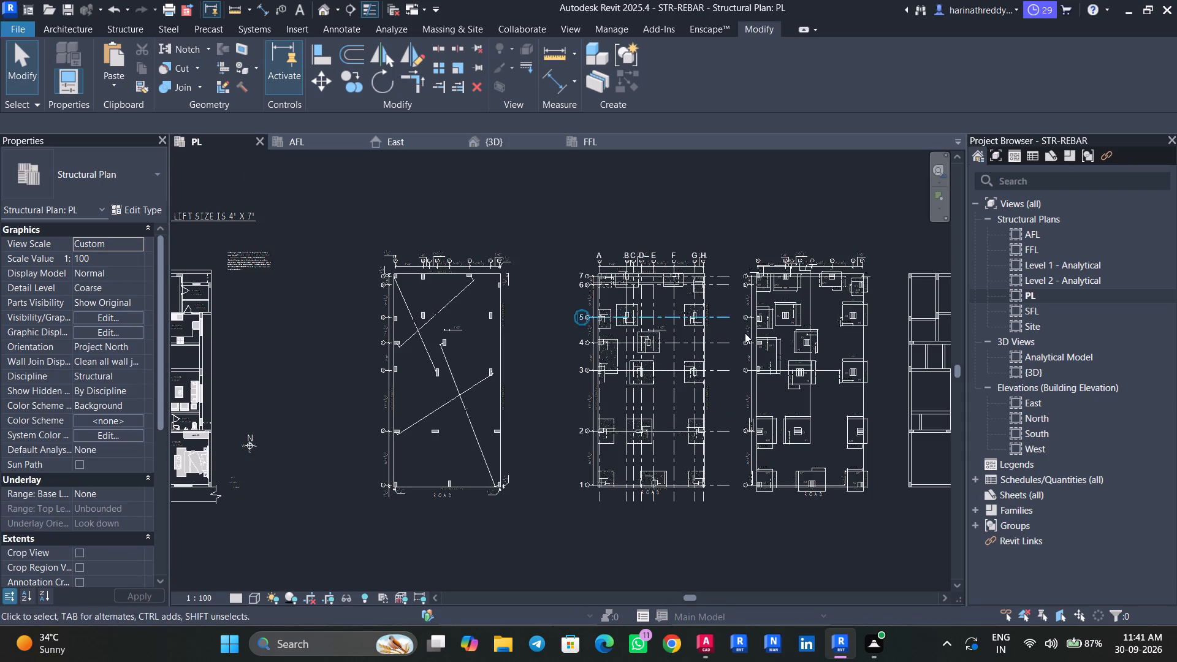
pyautogui.scroll(-3, 521, 489)
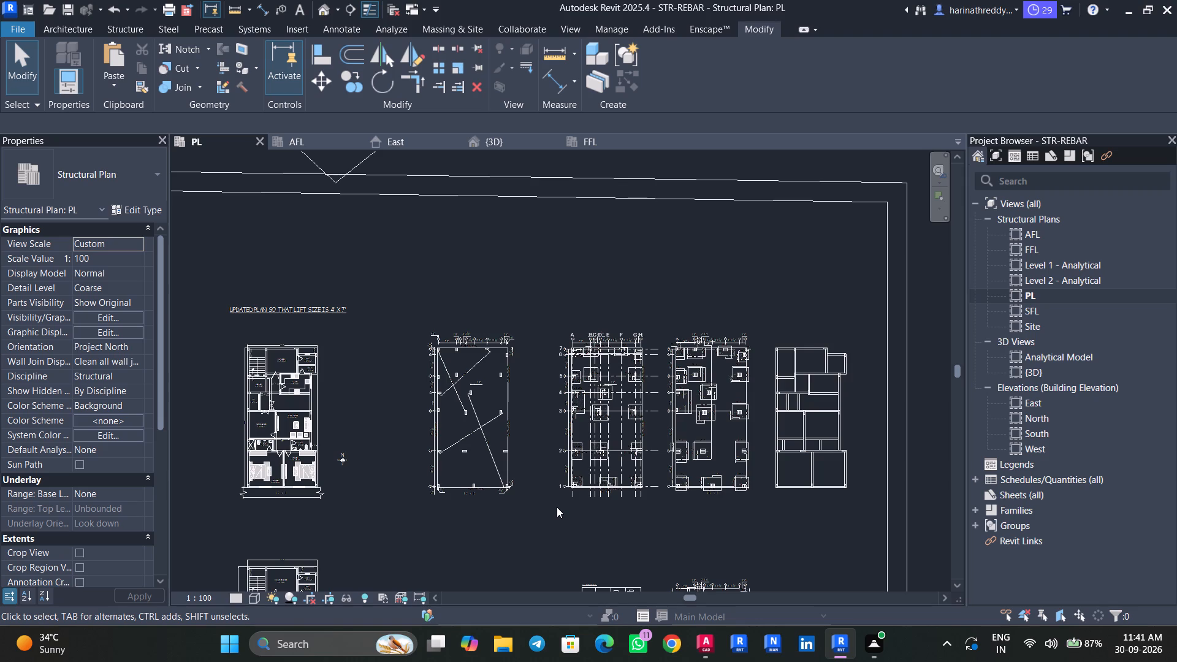
pyautogui.scroll(5, 680, 378)
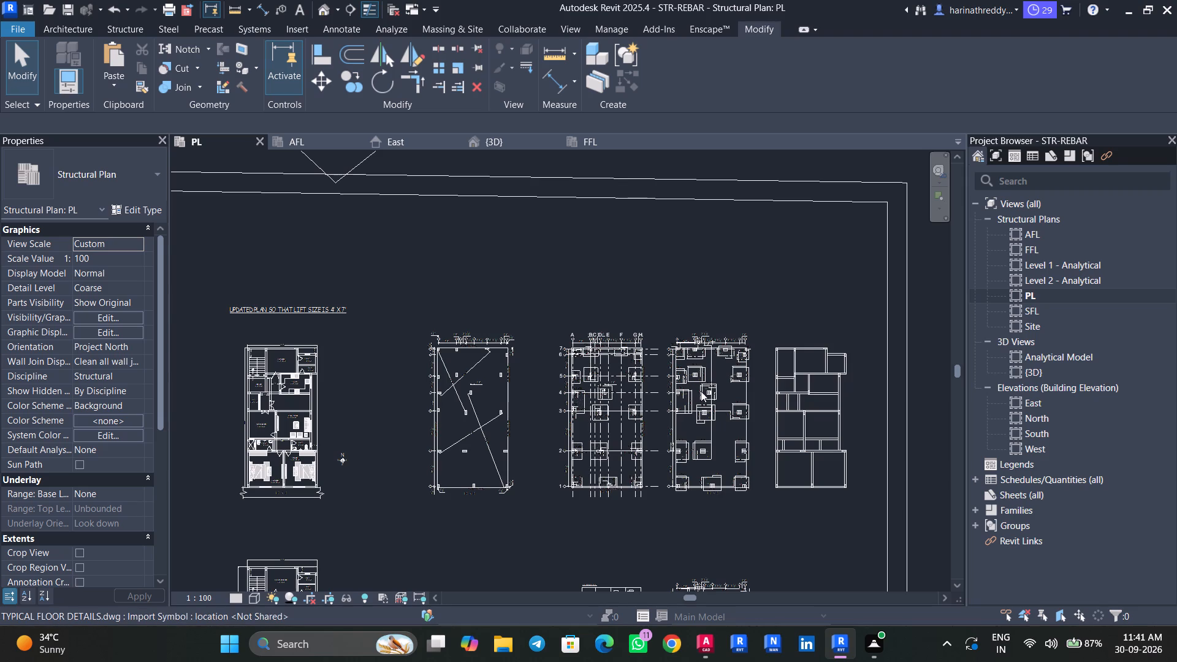
pyautogui.scroll(3, 701, 391)
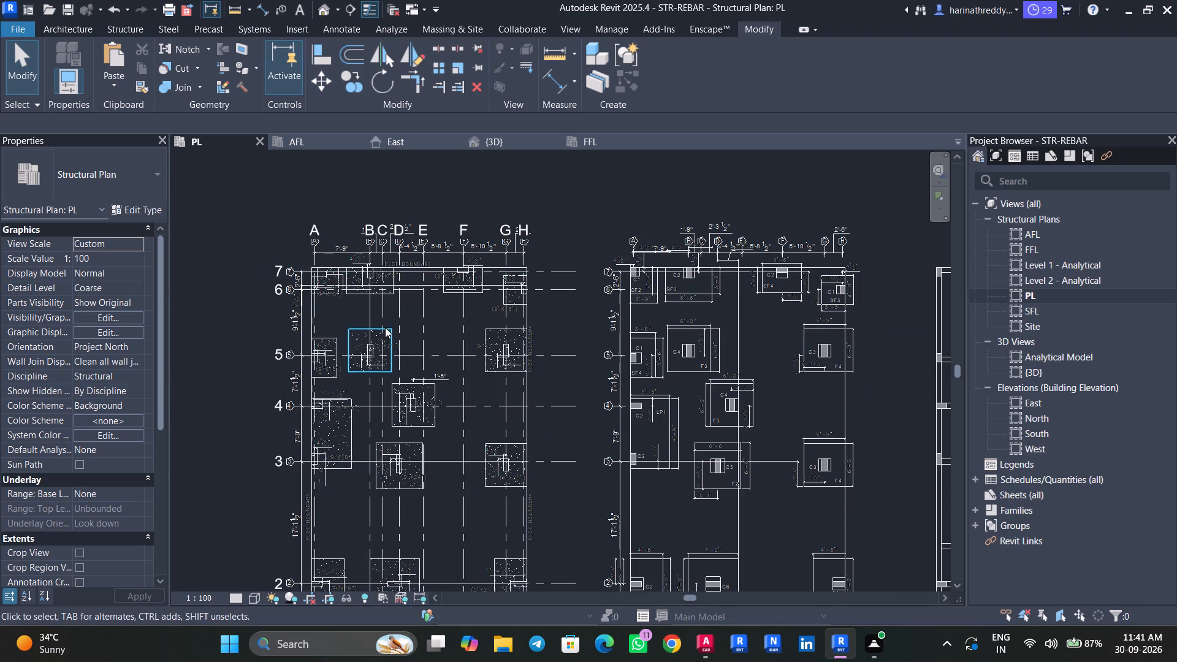
pyautogui.moveTo(349, 309); pyautogui.dragTo(425, 314, button='middle')
pyautogui.scroll(4, 425, 314)
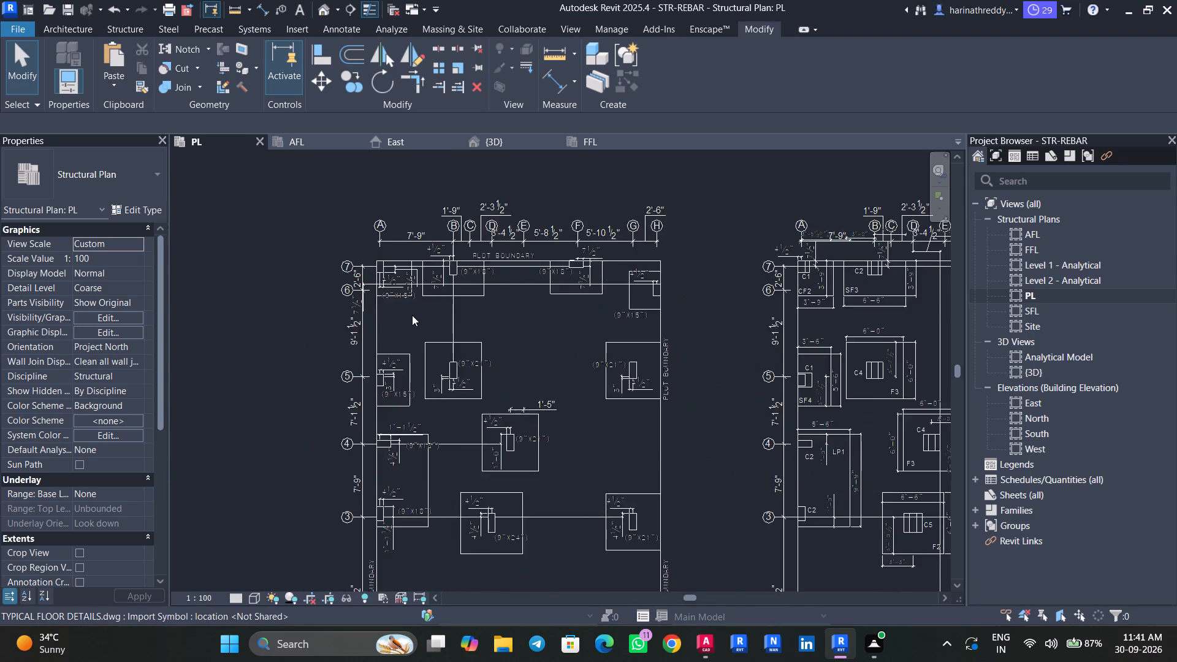
pyautogui.scroll(-4, 409, 324)
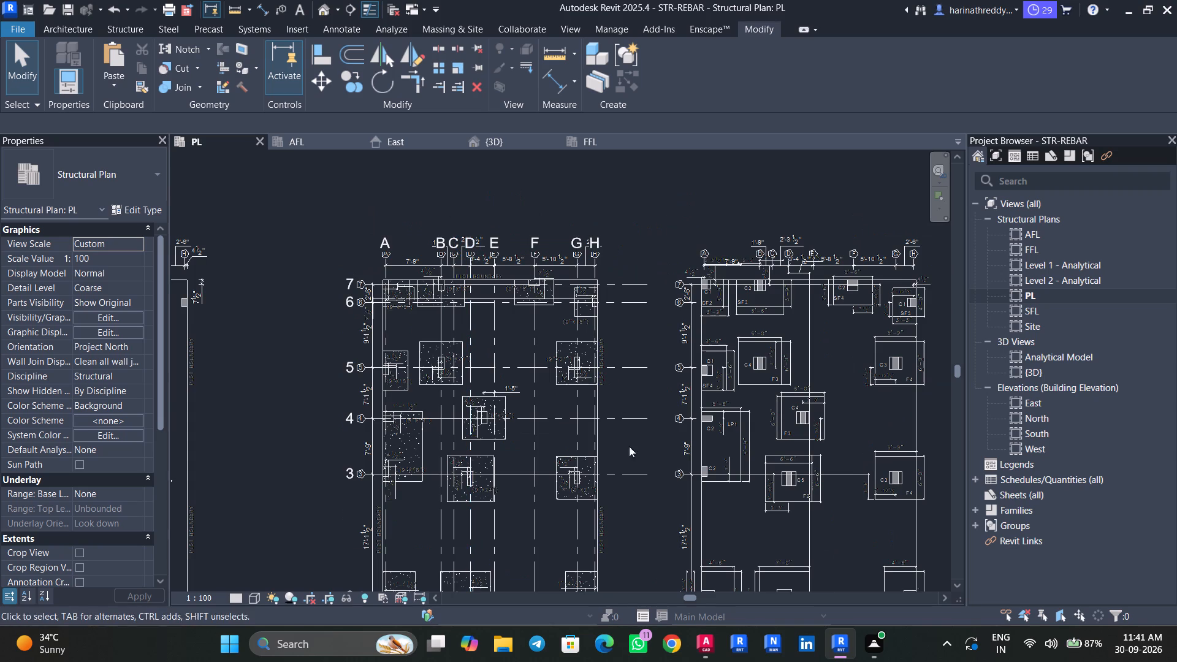
pyautogui.moveTo(627, 445); pyautogui.dragTo(572, 319, button='middle')
pyautogui.scroll(-4, 581, 449)
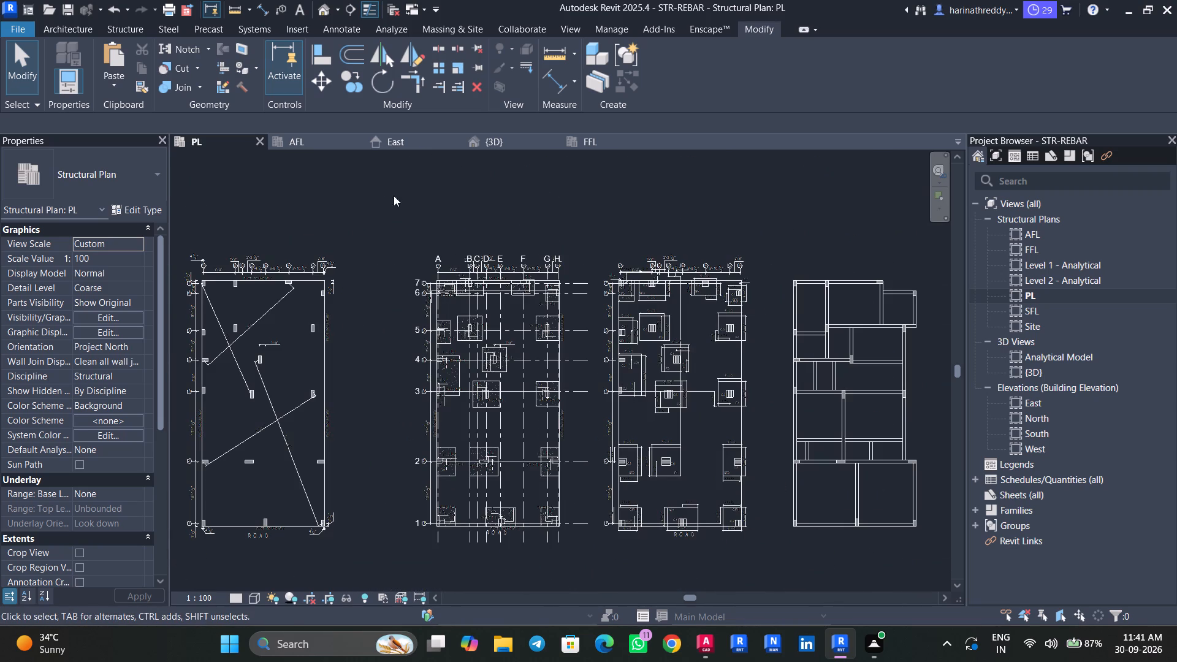
# Switch to the TYPICAL FLOOR DETAILS drawing in AutoCAD and examine the footing layout and the beam outline plan beside it.
pyautogui.click(715, 642)
pyautogui.scroll(-4, 578, 390)
pyautogui.scroll(6, 537, 332)
pyautogui.moveTo(607, 409); pyautogui.dragTo(436, 302, button='middle')
pyautogui.moveTo(545, 349); pyautogui.dragTo(413, 230, button='middle')
pyautogui.moveTo(570, 295); pyautogui.dragTo(498, 370, button='middle')
pyautogui.scroll(4, 464, 330)
pyautogui.moveTo(457, 328); pyautogui.dragTo(394, 381, button='middle')
pyautogui.scroll(-5, 357, 369)
pyautogui.moveTo(481, 392); pyautogui.dragTo(464, 396, button='middle')
pyautogui.moveTo(472, 380); pyautogui.dragTo(377, 343, button='middle')
pyautogui.scroll(1, 510, 436)
pyautogui.moveTo(510, 435); pyautogui.dragTo(326, 229, button='middle')
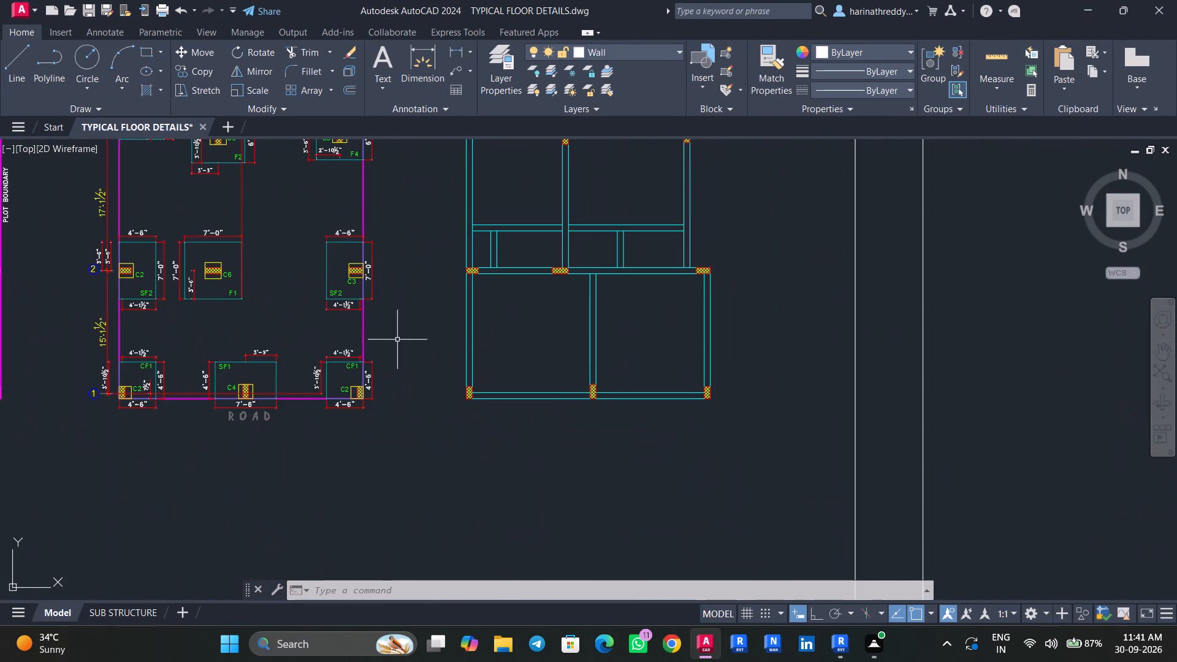
pyautogui.moveTo(517, 310); pyautogui.dragTo(470, 411, button='middle')
pyautogui.moveTo(433, 291); pyautogui.dragTo(470, 471, button='middle')
pyautogui.scroll(-1, 425, 403)
pyautogui.scroll(4, 425, 403)
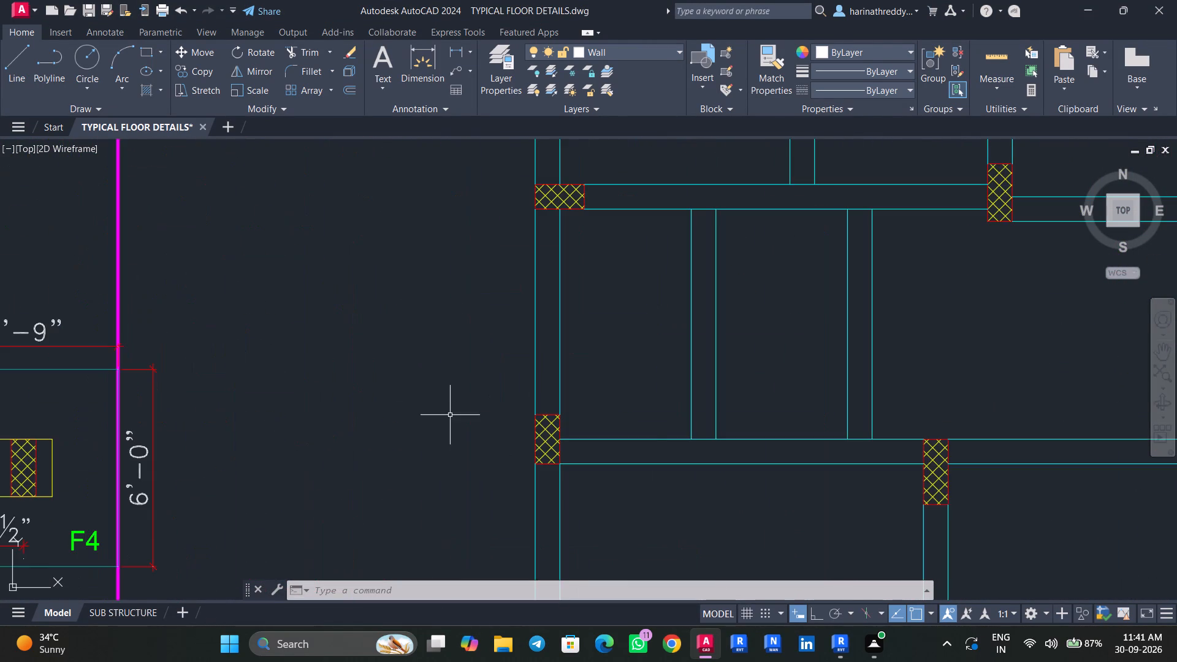
# Survey the plans, schedules and detail sheets across the whole drawing, including the separate grid sets outside the frame.
pyautogui.scroll(-7, 444, 420)
pyautogui.moveTo(547, 456); pyautogui.dragTo(548, 444, button='middle')
pyautogui.scroll(2, 644, 439)
pyautogui.scroll(-1, 644, 439)
pyautogui.moveTo(745, 442); pyautogui.dragTo(541, 427, button='middle')
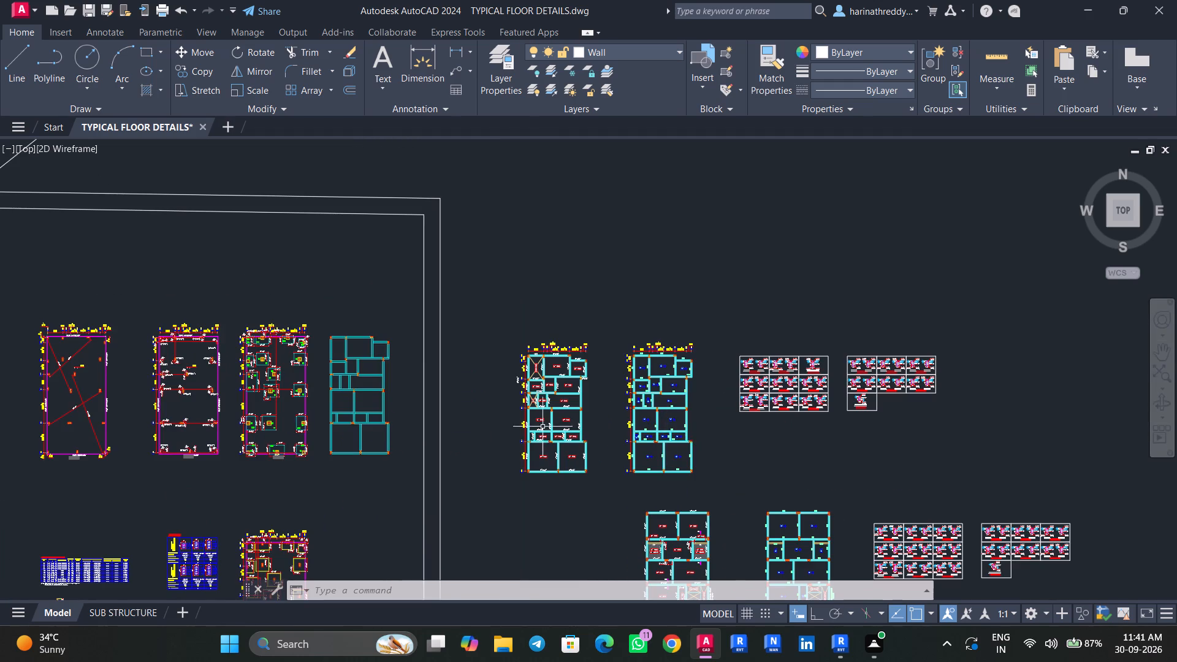
pyautogui.scroll(5, 854, 414)
pyautogui.scroll(-11, 646, 432)
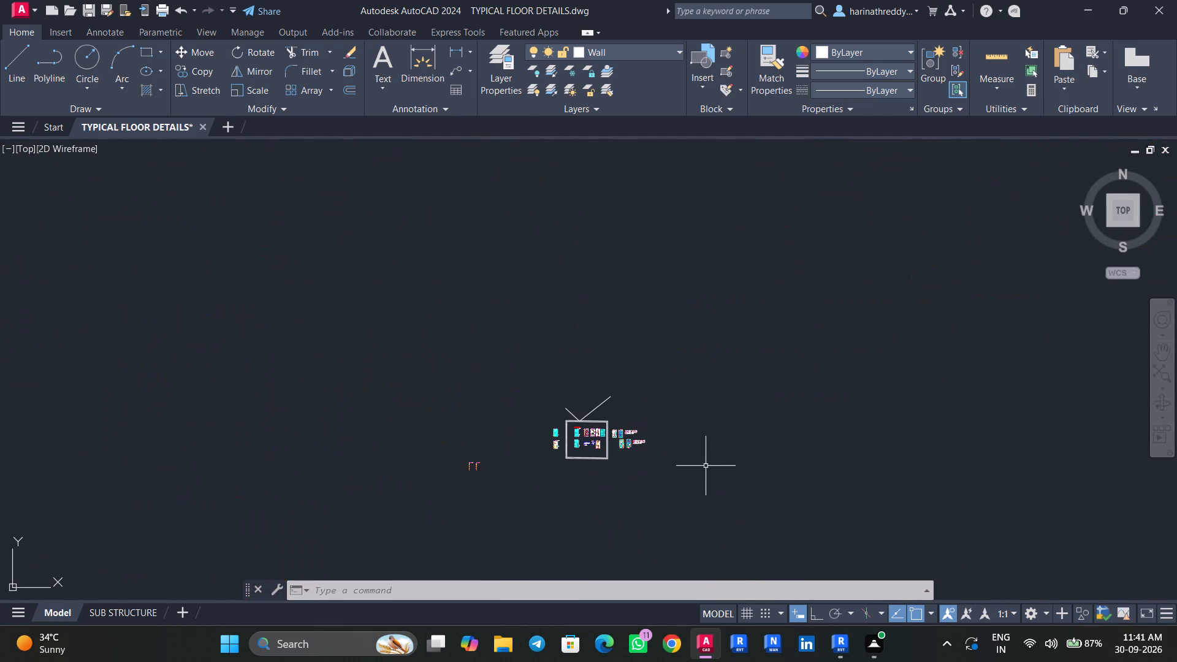
pyautogui.scroll(4, 463, 471)
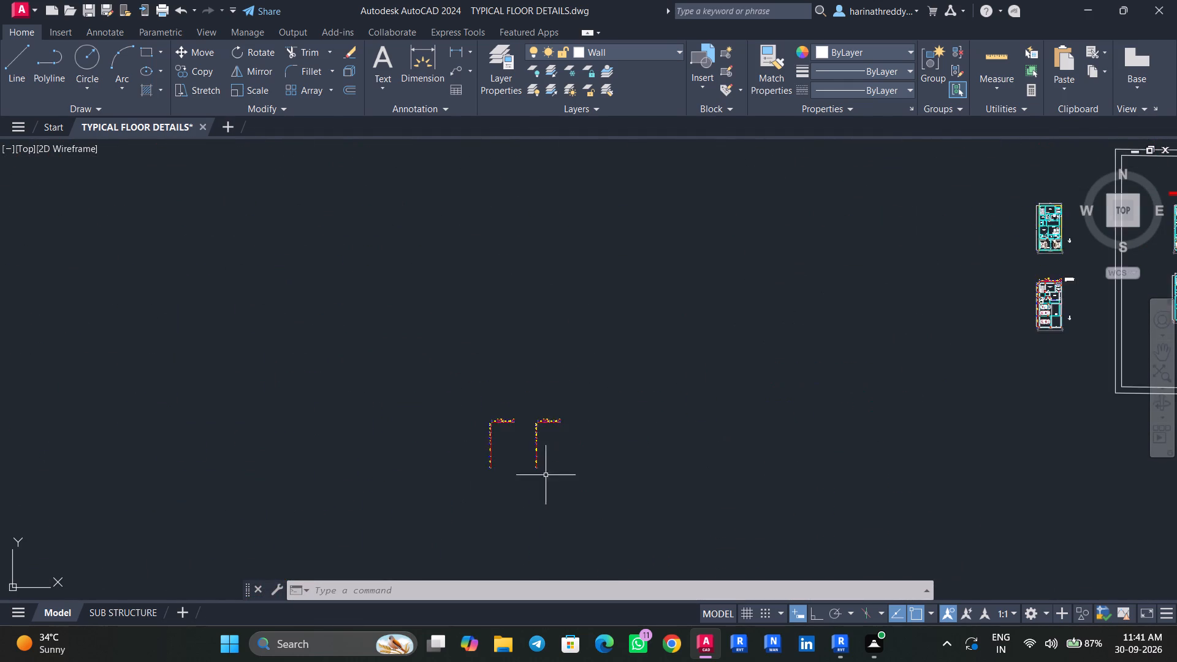
pyautogui.scroll(8, 546, 460)
pyautogui.scroll(-12, 451, 450)
pyautogui.moveTo(567, 424); pyautogui.dragTo(538, 446, button='middle')
pyautogui.scroll(8, 531, 450)
pyautogui.scroll(-1, 512, 459)
pyautogui.scroll(-4, 568, 416)
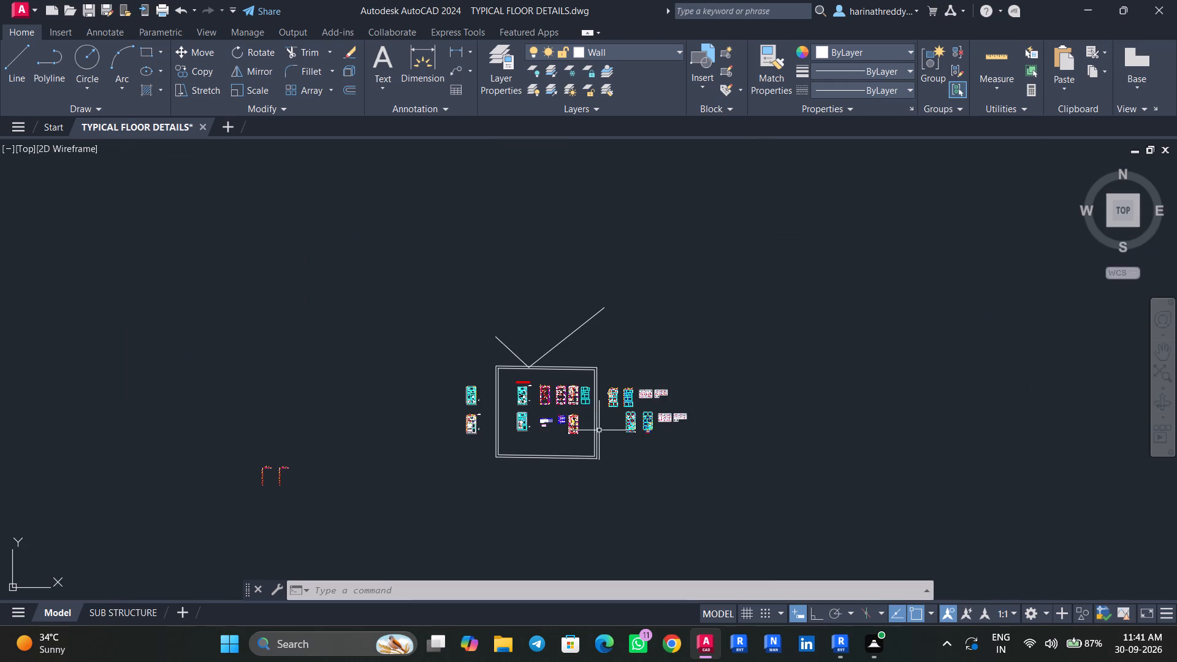
pyautogui.scroll(4, 590, 397)
pyautogui.moveTo(555, 455); pyautogui.dragTo(588, 432, button='middle')
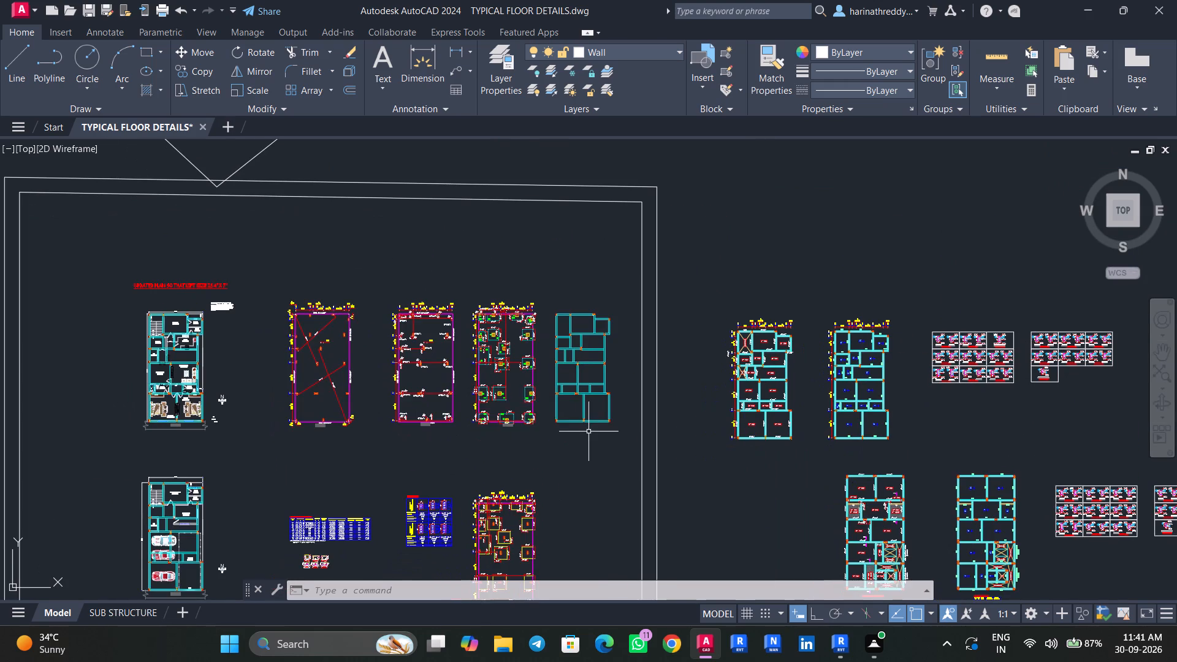
pyautogui.scroll(-1, 588, 432)
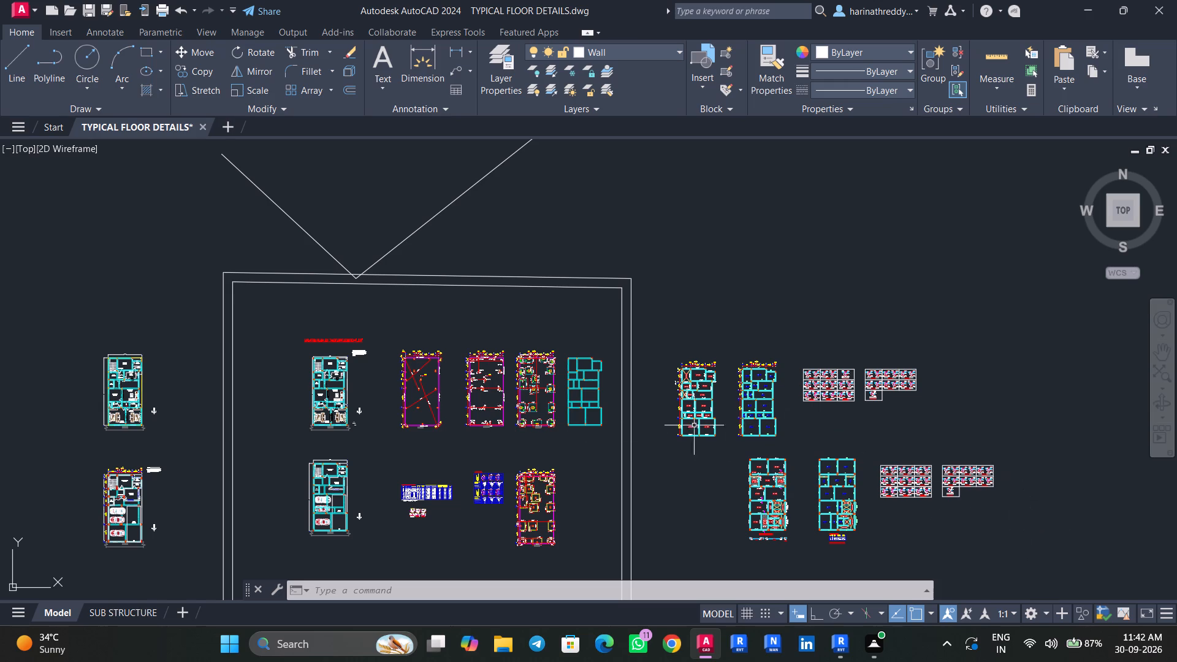
# Examine the framing plan with the staircase and lift for its beam sizes and slab thicknesses.
pyautogui.scroll(3, 693, 399)
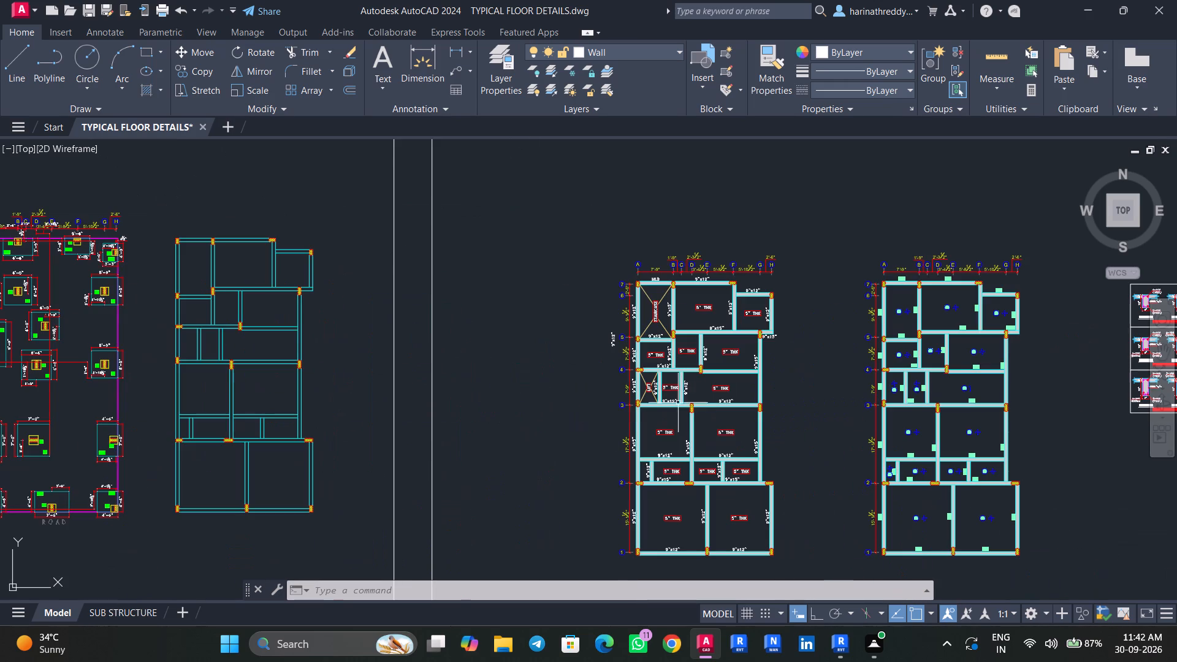
pyautogui.scroll(3, 256, 355)
pyautogui.moveTo(254, 353); pyautogui.dragTo(232, 360, button='middle')
pyautogui.scroll(-4, 657, 452)
pyautogui.moveTo(665, 449); pyautogui.dragTo(566, 446, button='middle')
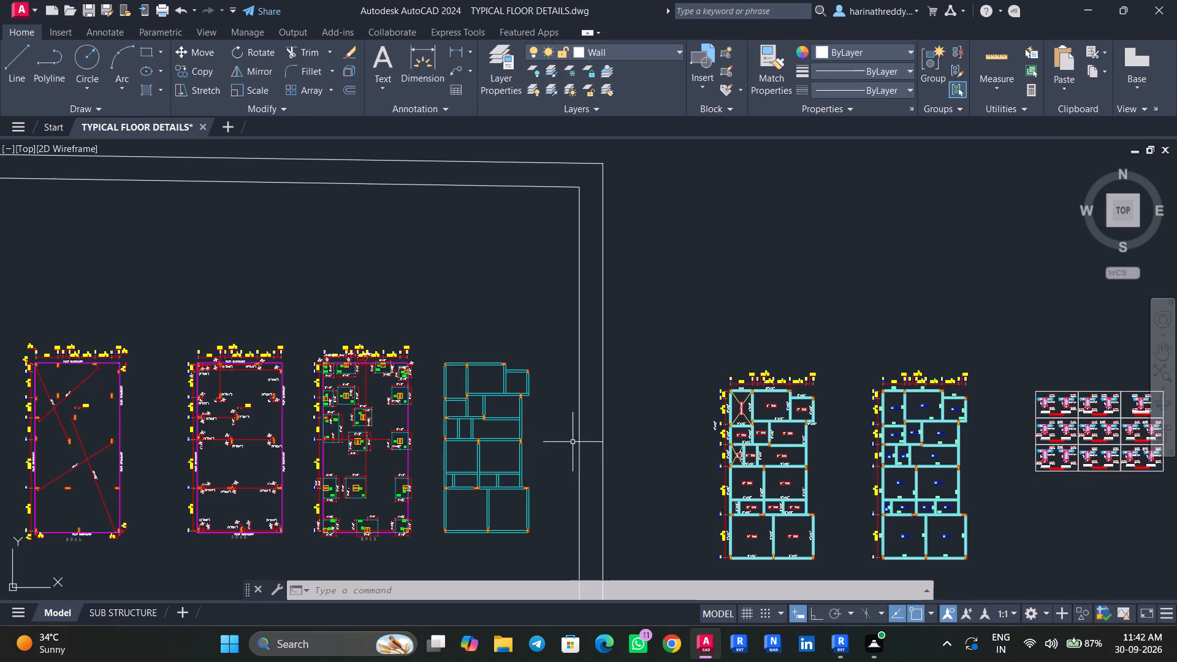
pyautogui.scroll(5, 717, 413)
pyautogui.moveTo(811, 437); pyautogui.dragTo(676, 452, button='middle')
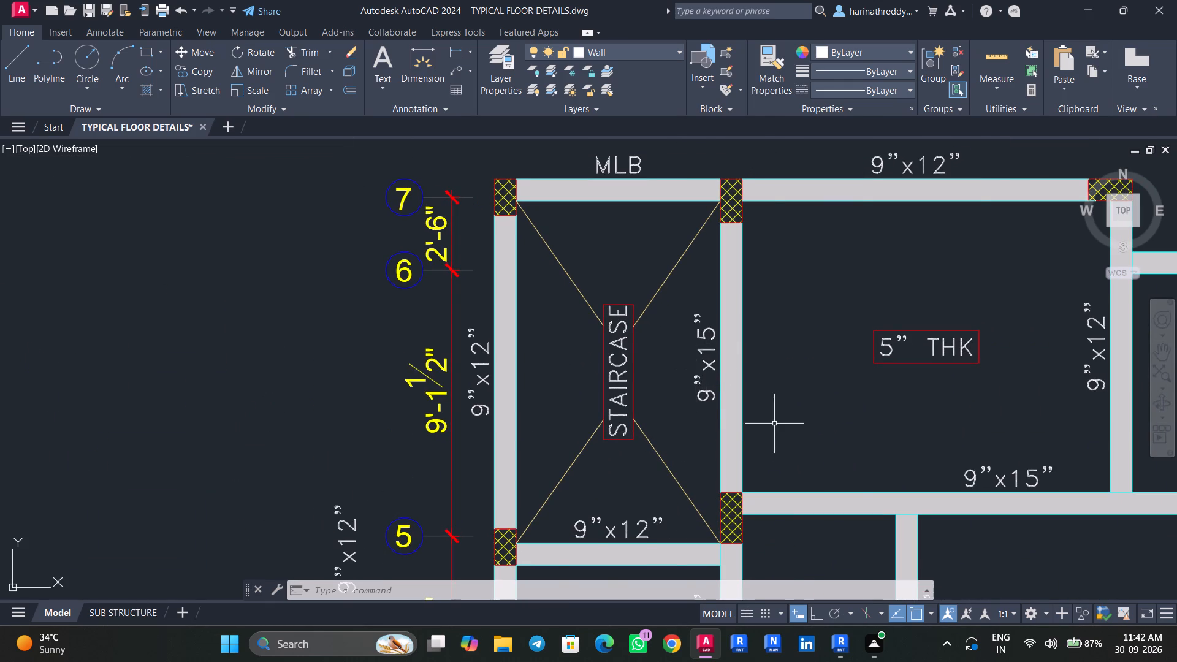
pyautogui.scroll(-3, 772, 423)
pyautogui.moveTo(785, 424); pyautogui.dragTo(636, 359, button='middle')
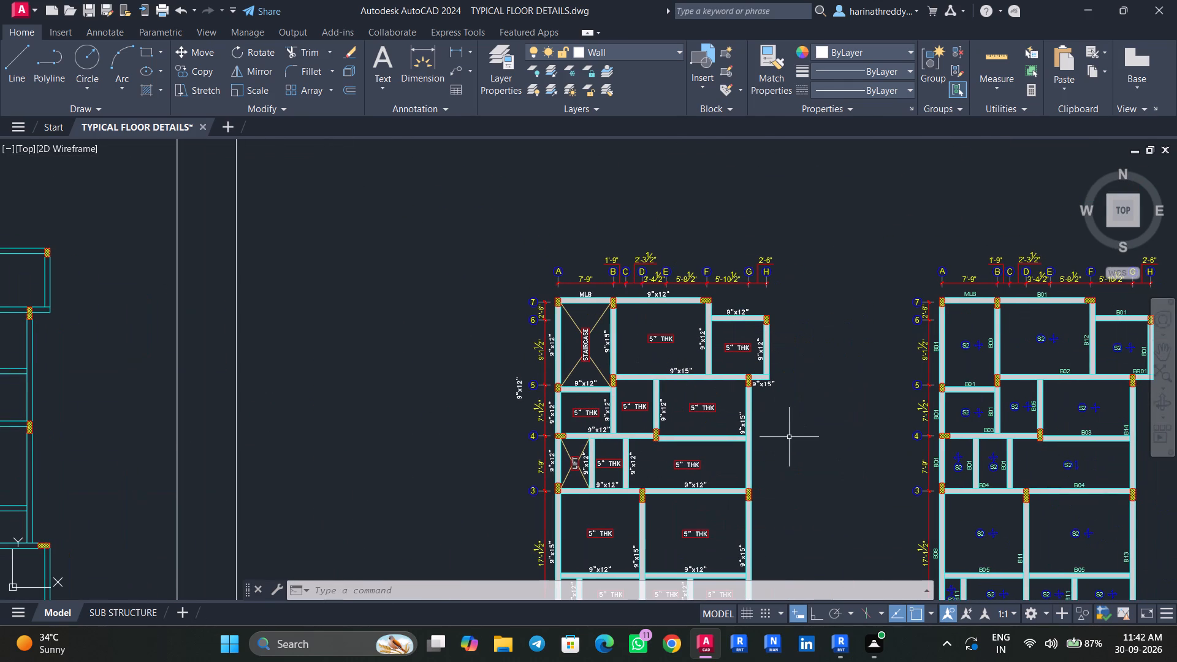
pyautogui.moveTo(788, 436); pyautogui.dragTo(763, 401, button='middle')
pyautogui.scroll(-1, 766, 413)
pyautogui.moveTo(783, 443); pyautogui.dragTo(728, 411, button='middle')
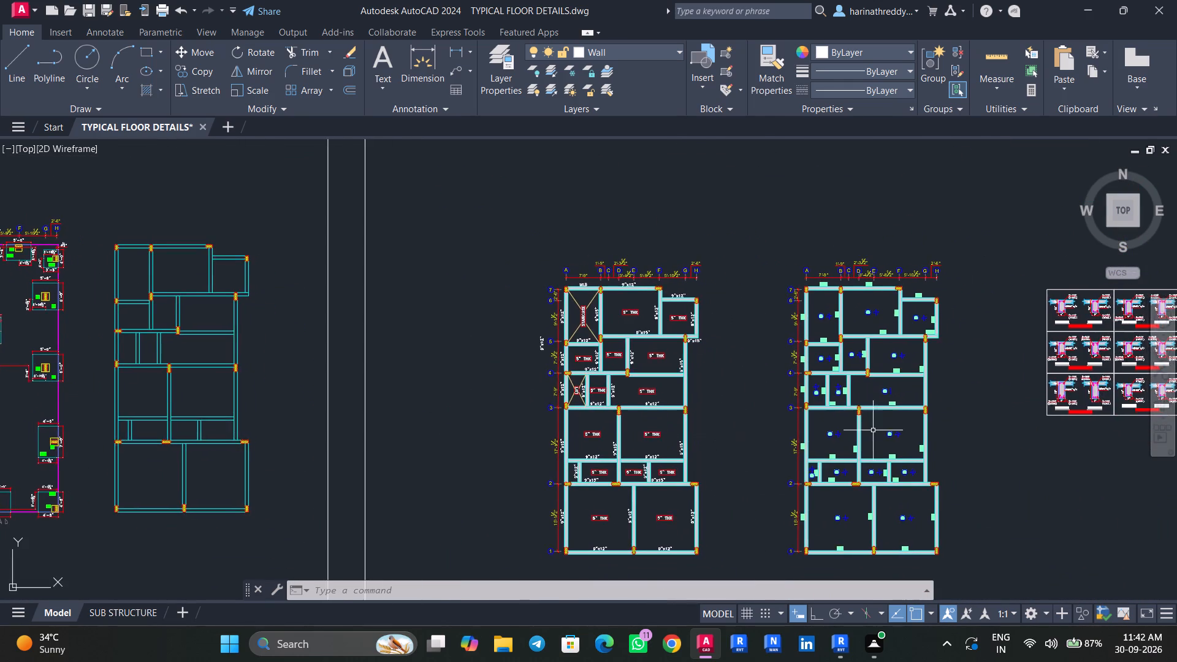
# Examine the beam and slab marking plan, reading the beam and slab marks between grids 7 and 2.
pyautogui.moveTo(867, 432); pyautogui.dragTo(800, 471, button='middle')
pyautogui.scroll(1, 784, 437)
pyautogui.scroll(-1, 784, 437)
pyautogui.scroll(4, 784, 437)
pyautogui.scroll(-2, 821, 447)
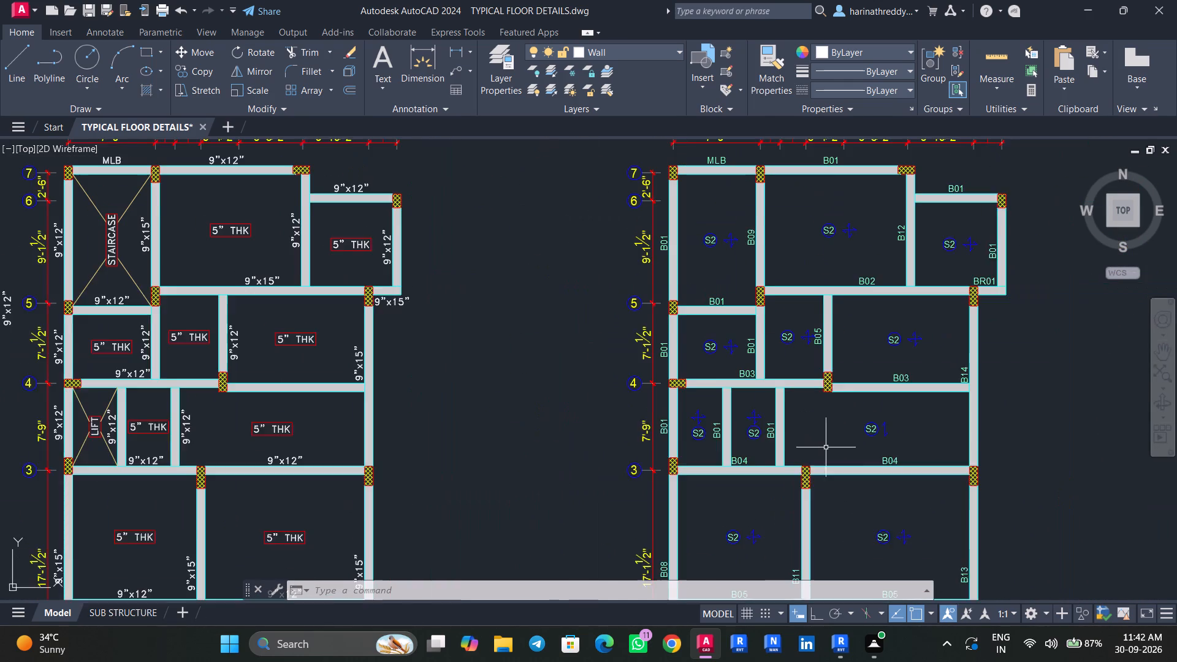
pyautogui.moveTo(815, 456); pyautogui.dragTo(756, 493, button='middle')
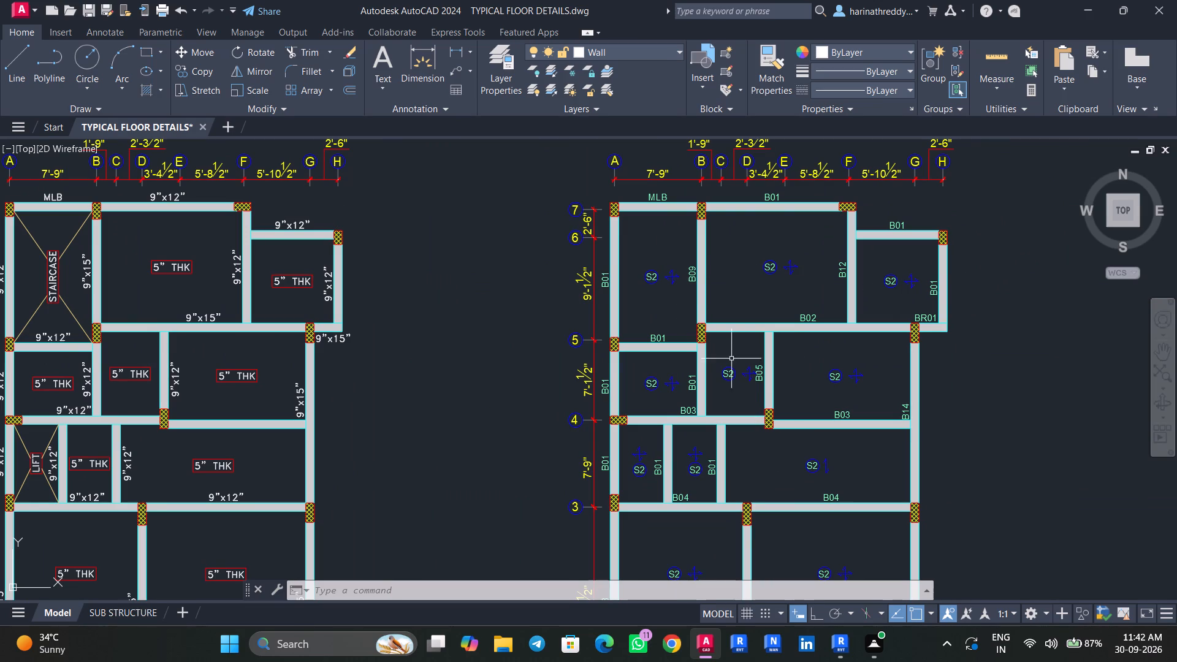
pyautogui.moveTo(816, 437); pyautogui.dragTo(794, 296, button='middle')
pyautogui.moveTo(749, 446); pyautogui.dragTo(741, 410, button='middle')
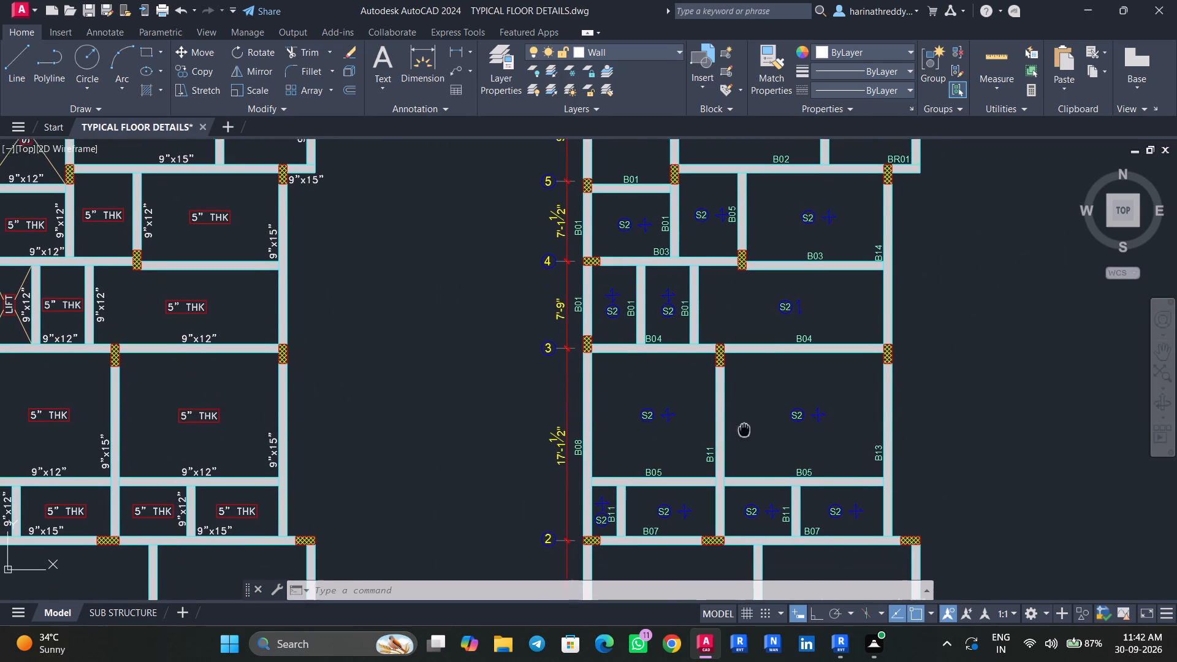
pyautogui.moveTo(741, 410); pyautogui.dragTo(733, 359, button='middle')
pyautogui.moveTo(776, 465); pyautogui.dragTo(774, 321, button='middle')
pyautogui.scroll(-2, 721, 425)
pyautogui.moveTo(720, 417); pyautogui.dragTo(695, 509, button='middle')
pyautogui.scroll(3, 725, 420)
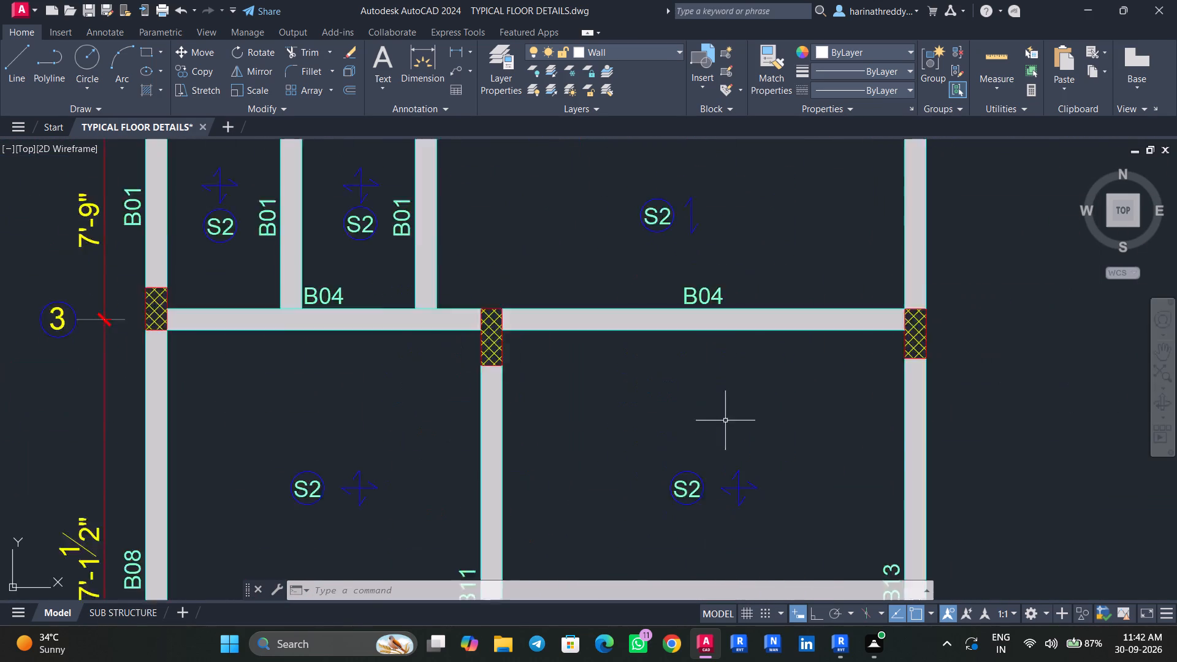
pyautogui.scroll(2, 725, 420)
pyautogui.moveTo(715, 361); pyautogui.dragTo(718, 411, button='middle')
pyautogui.scroll(-3, 718, 390)
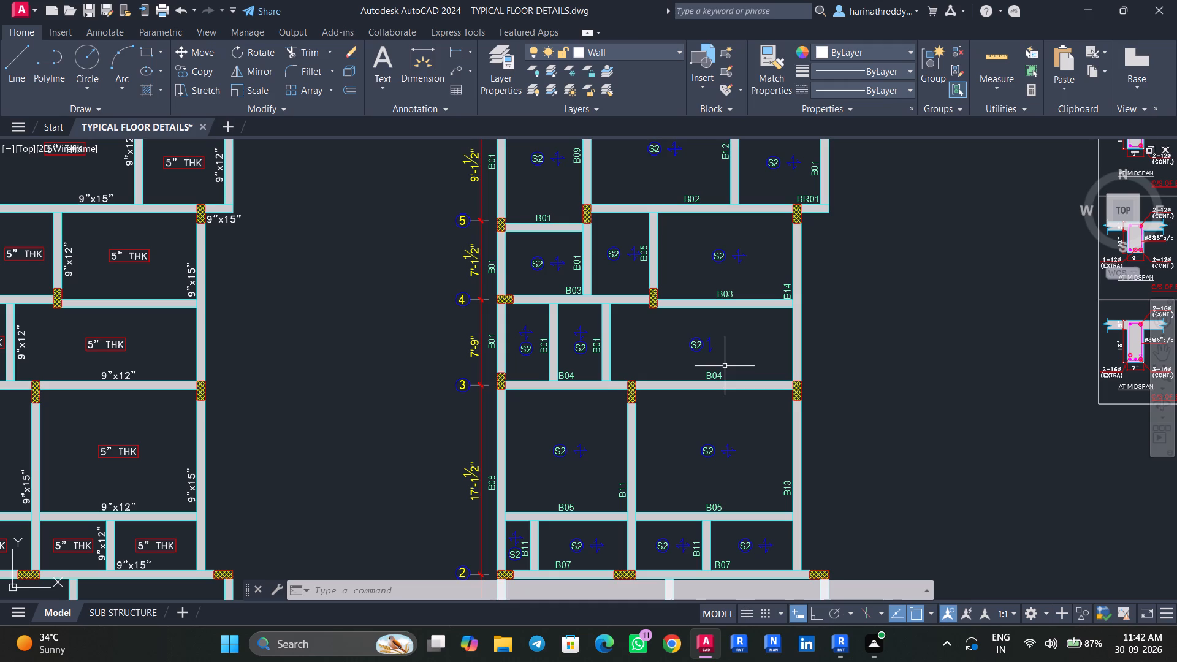
pyautogui.scroll(-3, 720, 360)
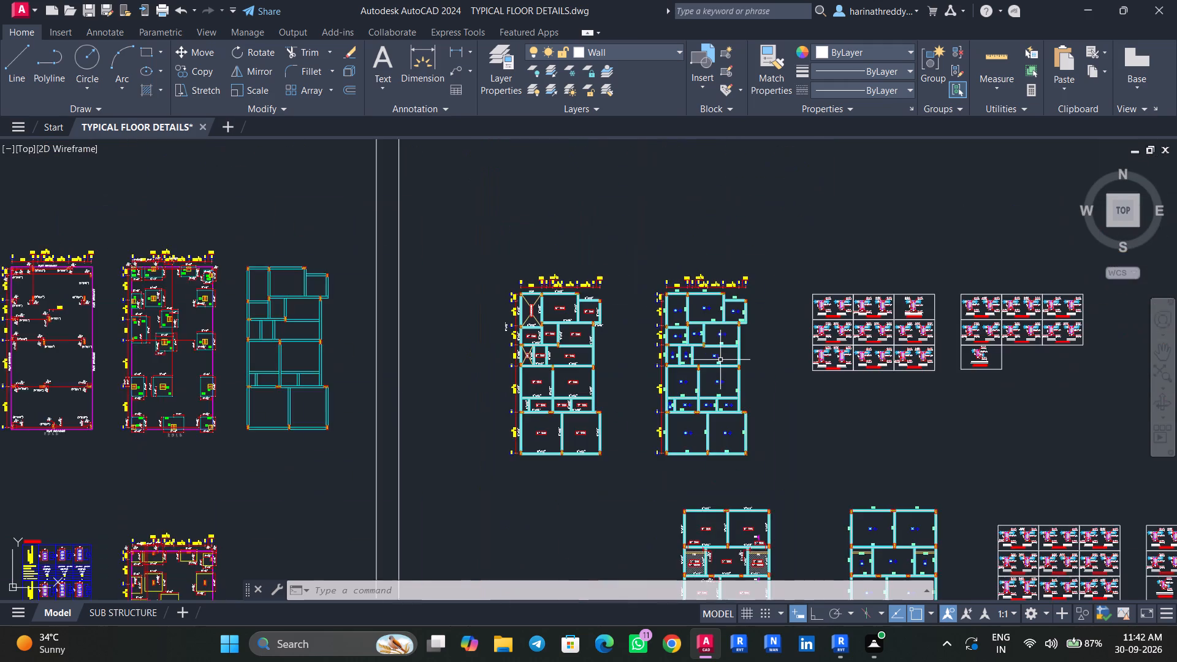
# Examine the lower framing plan with the sunk slabs for its beam sizes, slab thicknesses and offsets.
pyautogui.moveTo(836, 375); pyautogui.dragTo(791, 262, button='middle')
pyautogui.scroll(4, 693, 436)
pyautogui.moveTo(718, 440); pyautogui.dragTo(691, 405, button='middle')
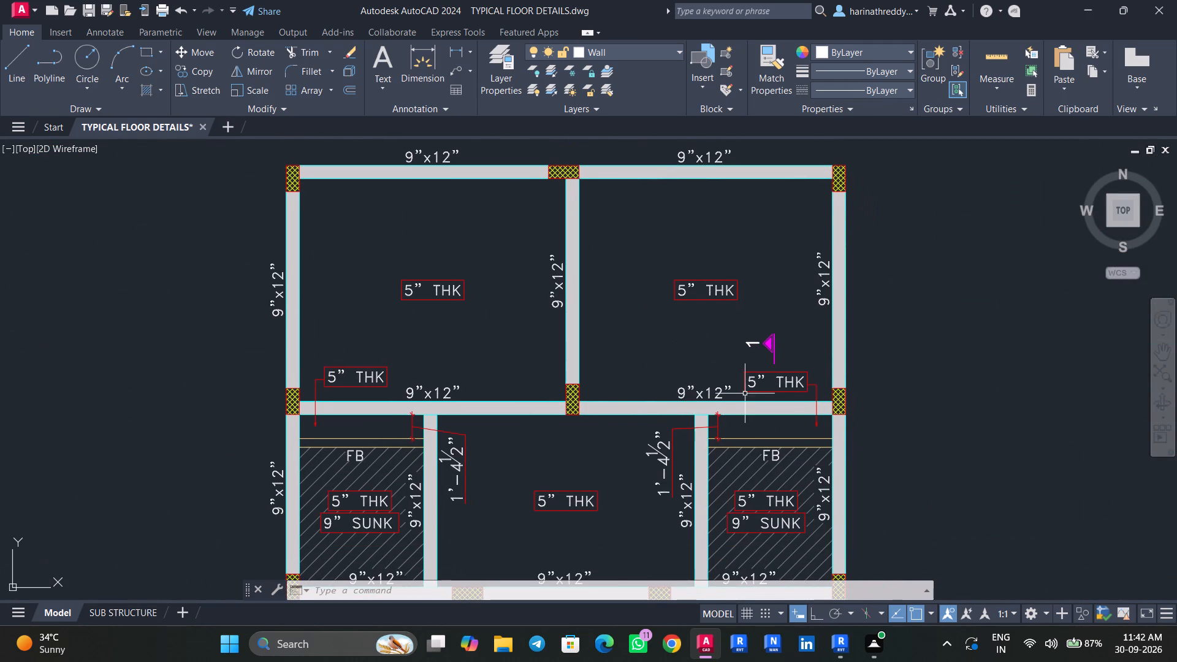
pyautogui.scroll(-2, 642, 322)
pyautogui.moveTo(655, 394); pyautogui.dragTo(646, 327, button='middle')
pyautogui.scroll(3, 535, 323)
pyautogui.moveTo(549, 378); pyautogui.dragTo(519, 339, button='middle')
pyautogui.scroll(-2, 518, 344)
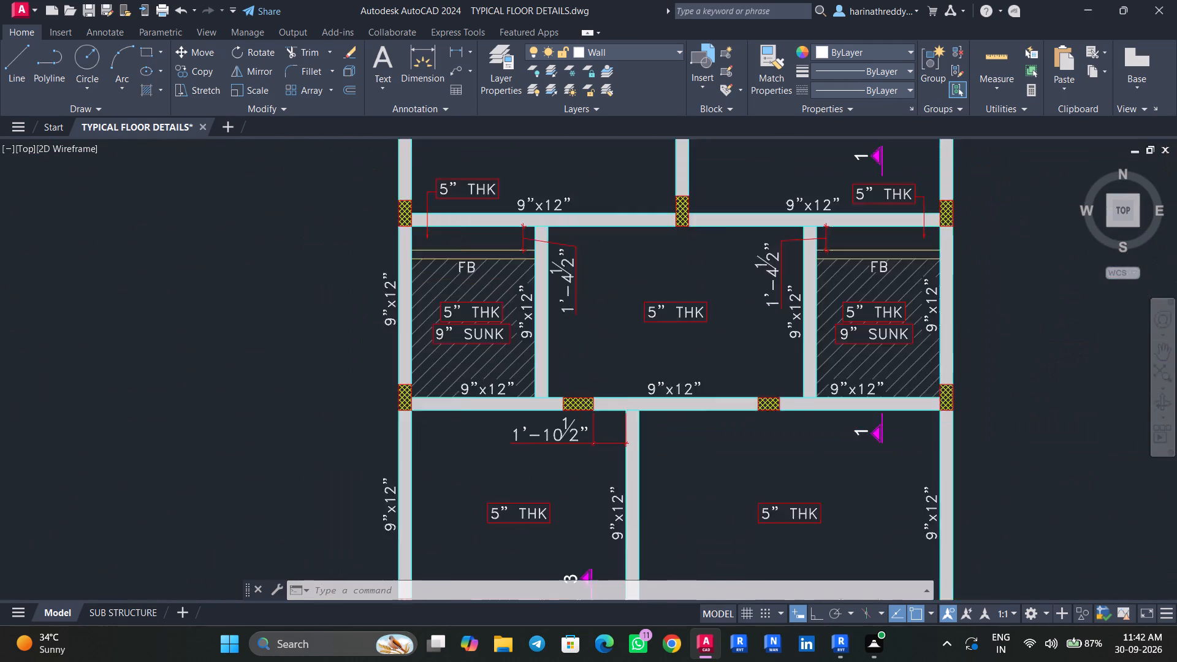
pyautogui.moveTo(525, 441); pyautogui.dragTo(511, 396, button='middle')
pyautogui.scroll(-2, 549, 410)
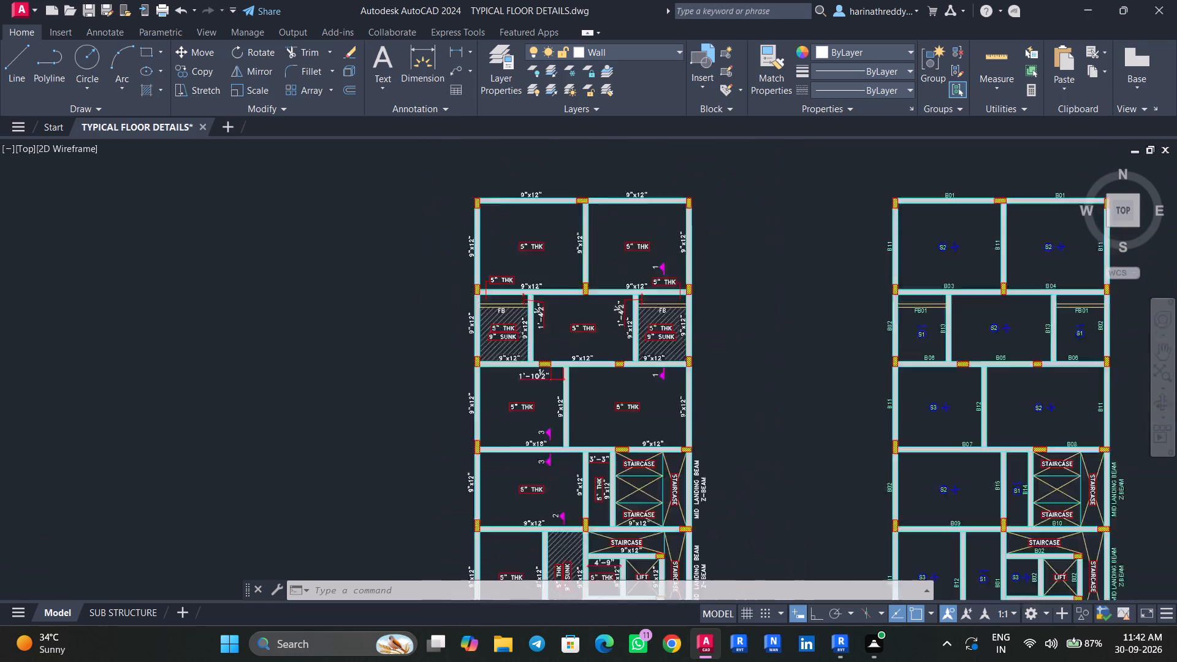
# Examine the lower beam and slab marking plan, reading the beam and slab marks around the FB01 bays and staircases.
pyautogui.moveTo(639, 440); pyautogui.dragTo(545, 428, button='middle')
pyautogui.scroll(3, 712, 370)
pyautogui.moveTo(704, 428); pyautogui.dragTo(631, 395, button='middle')
pyautogui.scroll(-1, 631, 395)
pyautogui.moveTo(630, 405); pyautogui.dragTo(628, 400, button='middle')
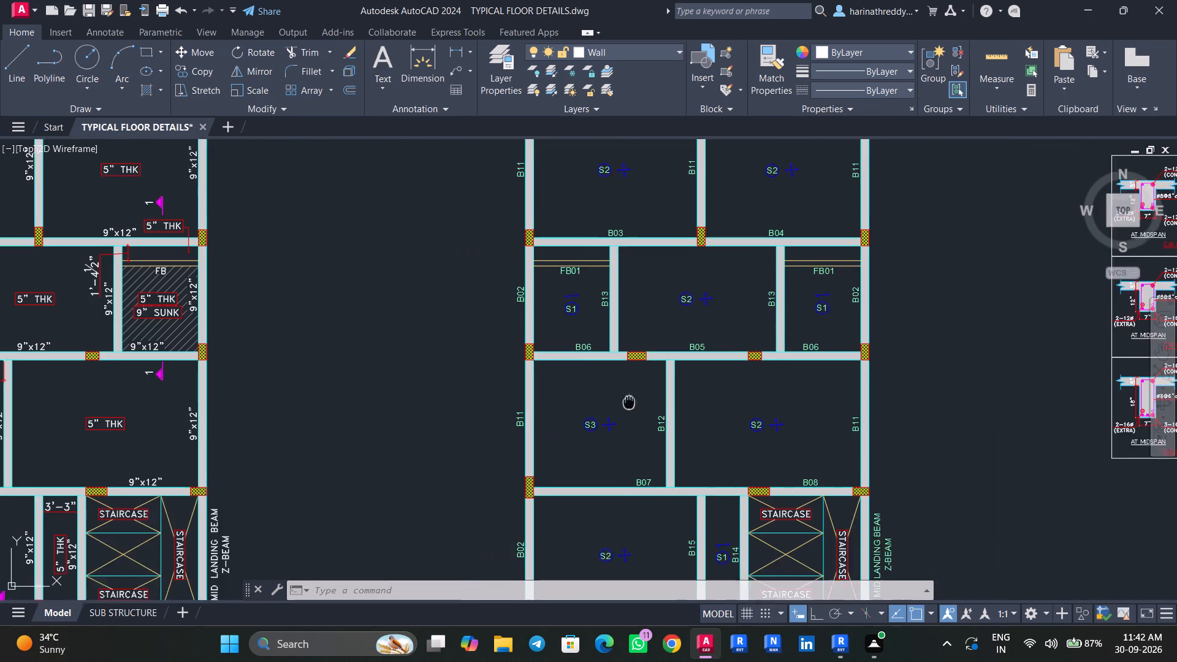
pyautogui.moveTo(628, 400); pyautogui.dragTo(627, 362, button='middle')
pyautogui.moveTo(644, 427); pyautogui.dragTo(639, 416, button='middle')
pyautogui.scroll(-1, 637, 418)
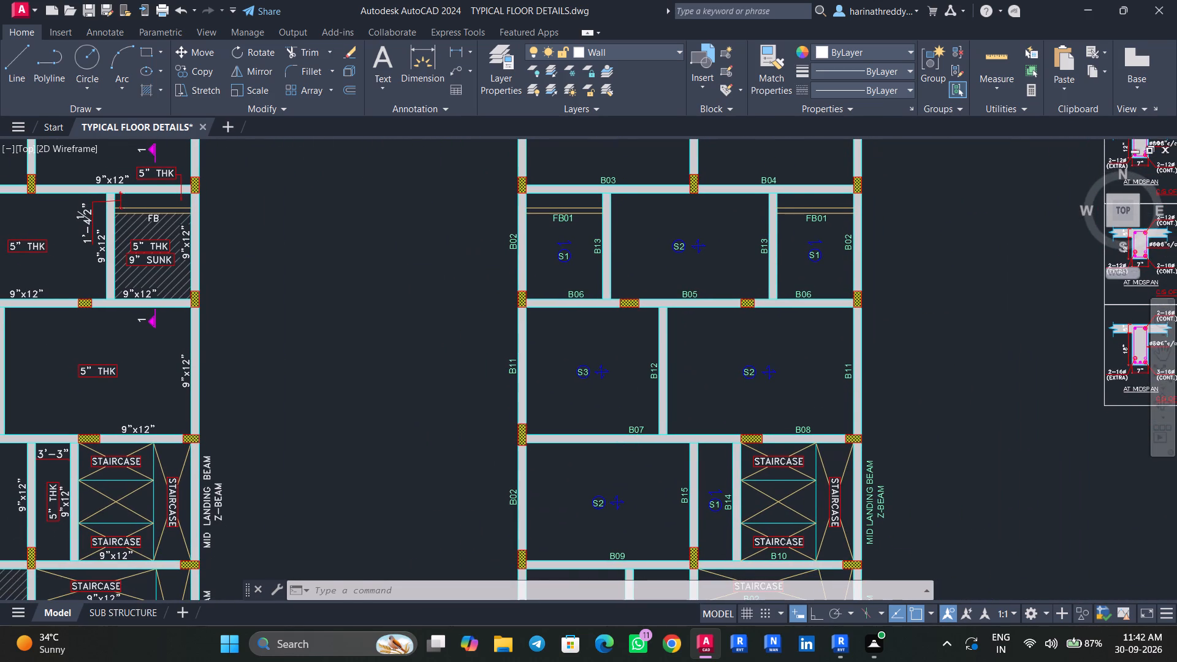
pyautogui.moveTo(643, 413); pyautogui.dragTo(648, 396, button='middle')
pyautogui.scroll(-1, 735, 351)
# Look over the beam section sheets beside the lower marking plan and the overall arrangement of the drawing sets.
pyautogui.moveTo(800, 350); pyautogui.dragTo(726, 381, button='middle')
pyautogui.scroll(4, 794, 352)
pyautogui.moveTo(793, 333); pyautogui.dragTo(558, 558, button='middle')
pyautogui.scroll(2, 552, 384)
pyautogui.moveTo(599, 428); pyautogui.dragTo(492, 461, button='middle')
pyautogui.scroll(-6, 491, 462)
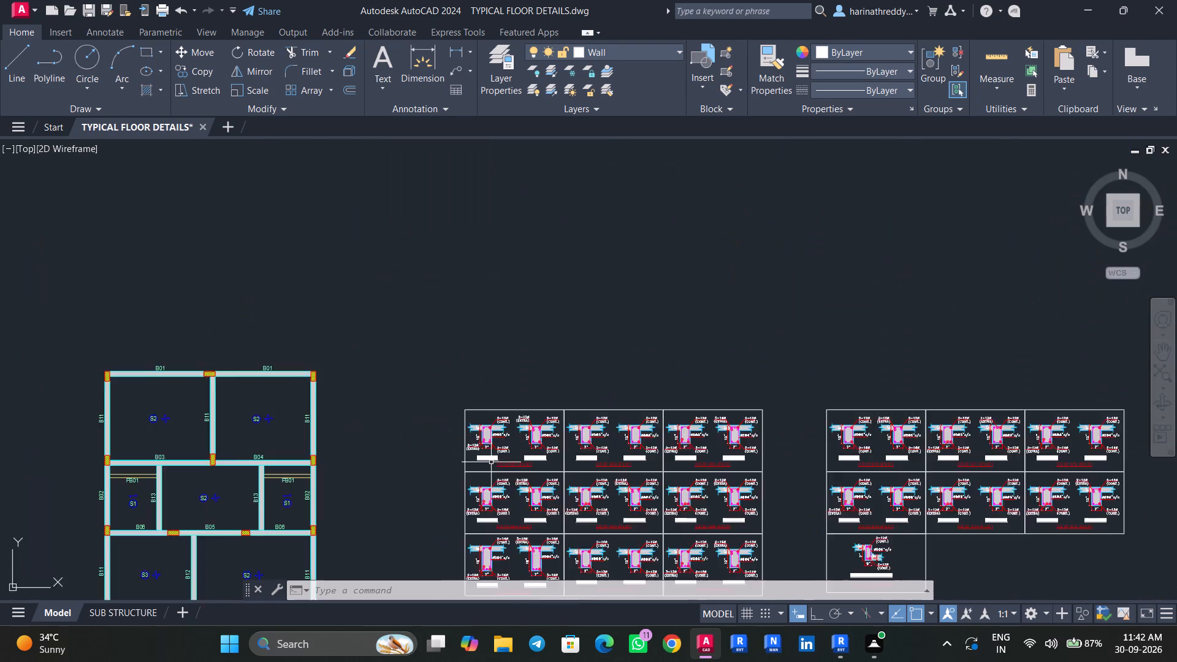
pyautogui.scroll(-3, 491, 462)
pyautogui.moveTo(525, 472); pyautogui.dragTo(639, 458, button='middle')
pyautogui.moveTo(550, 471); pyautogui.dragTo(674, 451, button='middle')
pyautogui.moveTo(552, 474); pyautogui.dragTo(631, 481, button='middle')
pyautogui.moveTo(535, 482); pyautogui.dragTo(605, 478, button='middle')
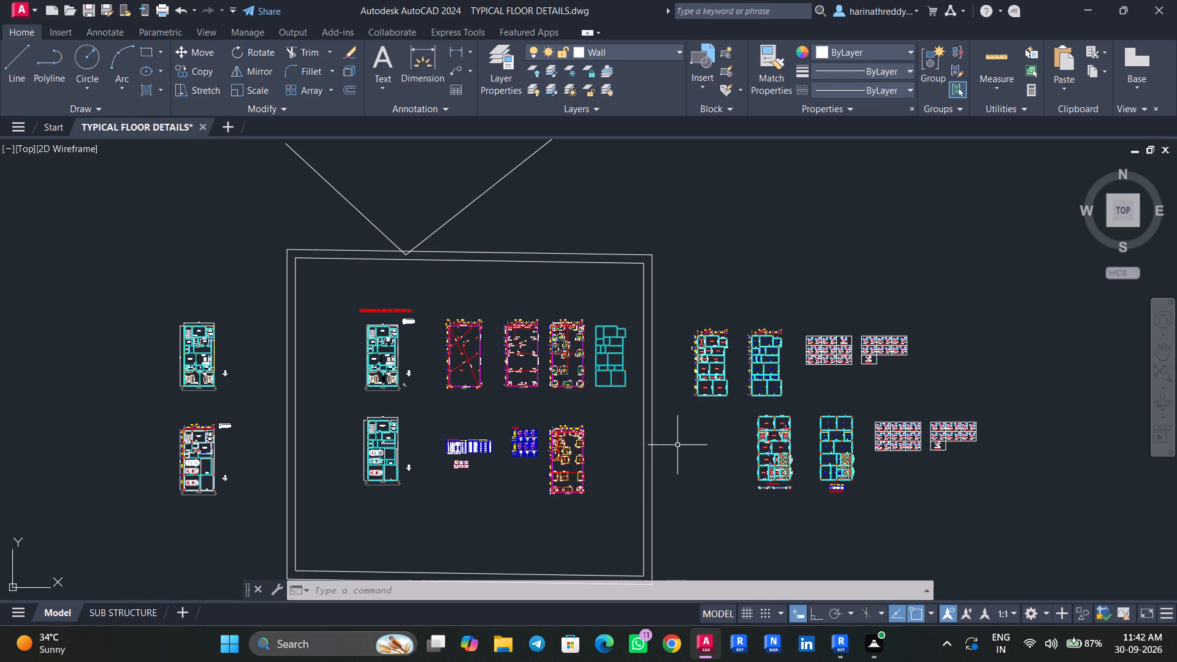
# Examine the column layout plan for the column sizes and their offsets from grids 7 to 3.
pyautogui.scroll(3, 529, 408)
pyautogui.moveTo(531, 405); pyautogui.dragTo(604, 498, button='middle')
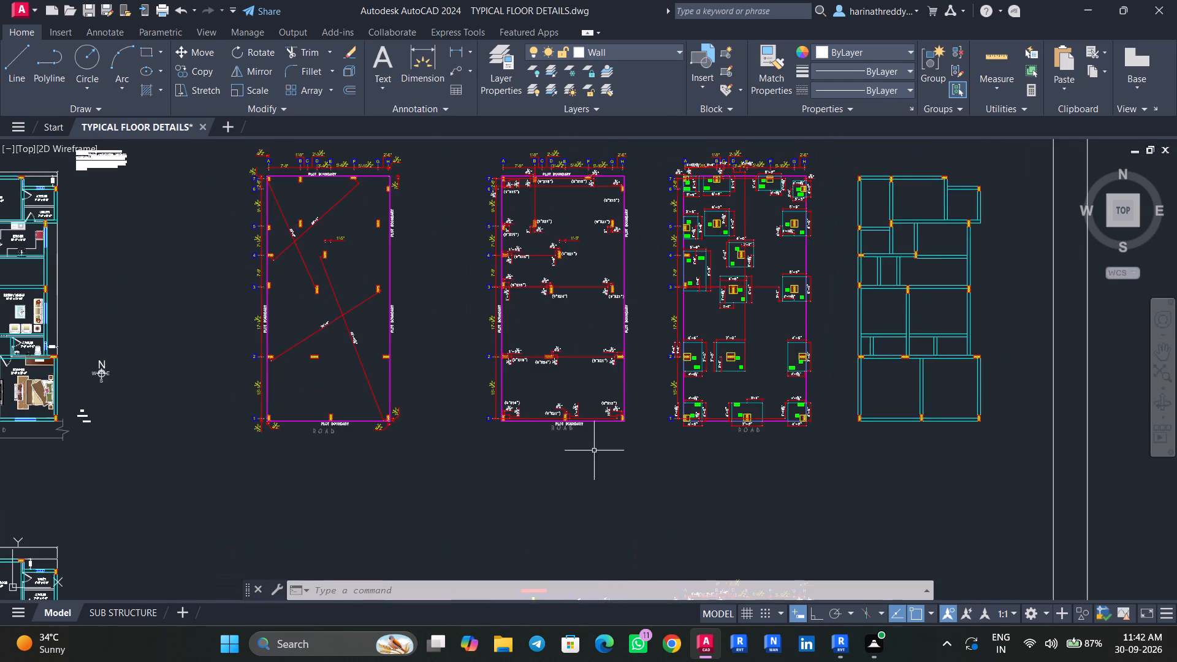
pyautogui.moveTo(594, 453); pyautogui.dragTo(612, 505, button='middle')
pyautogui.scroll(3, 574, 443)
pyautogui.moveTo(574, 452); pyautogui.dragTo(577, 508, button='middle')
pyautogui.scroll(-3, 576, 489)
pyautogui.moveTo(576, 492); pyautogui.dragTo(581, 527, button='middle')
pyautogui.scroll(3, 589, 413)
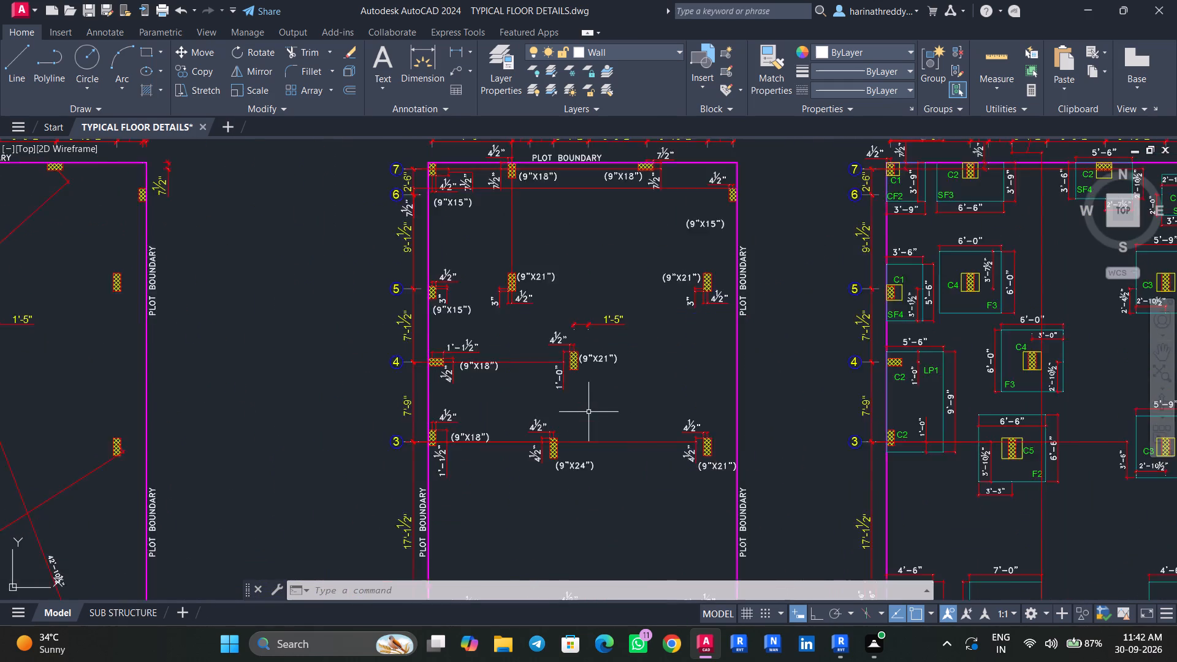
pyautogui.moveTo(585, 426); pyautogui.dragTo(588, 470, button='middle')
pyautogui.scroll(1, 588, 470)
pyautogui.scroll(-3, 587, 464)
# Examine the footing layout beside it for the footing marks, sizes and column positions between grids 7 and 3.
pyautogui.moveTo(585, 463); pyautogui.dragTo(421, 469, button='middle')
pyautogui.moveTo(660, 466); pyautogui.dragTo(534, 487, button='middle')
pyautogui.scroll(1, 629, 451)
pyautogui.middleClick(629, 451)
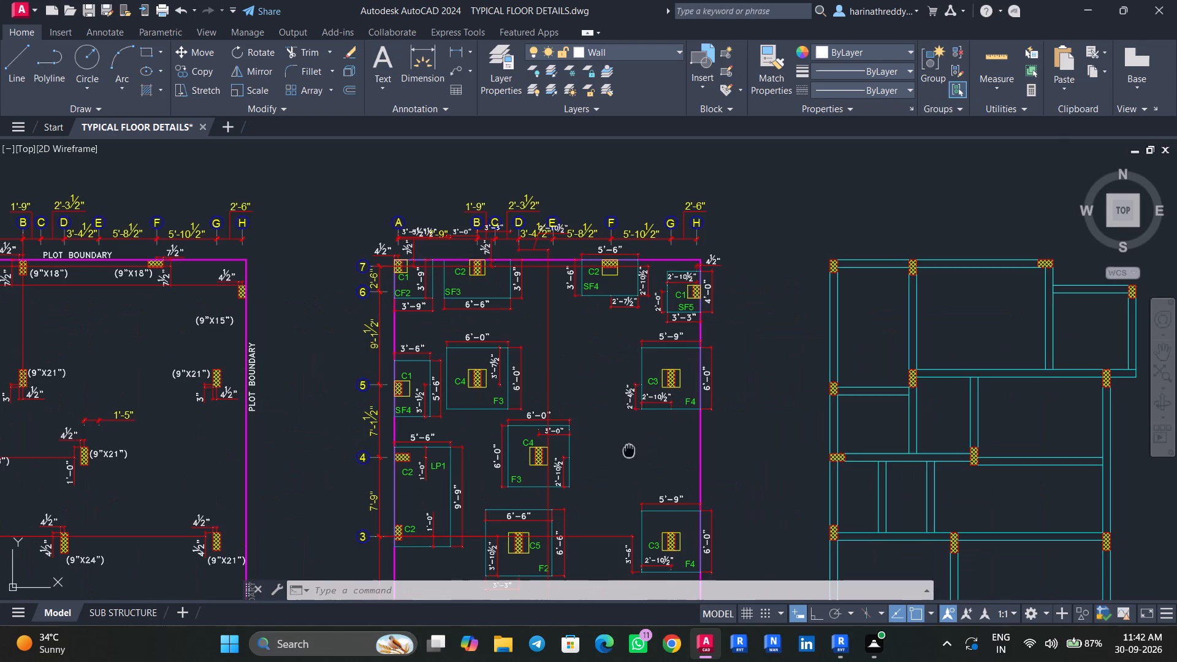
pyautogui.scroll(3, 530, 471)
pyautogui.scroll(-3, 530, 471)
pyautogui.moveTo(571, 487); pyautogui.dragTo(585, 426, button='middle')
pyautogui.moveTo(576, 446); pyautogui.dragTo(592, 409, button='middle')
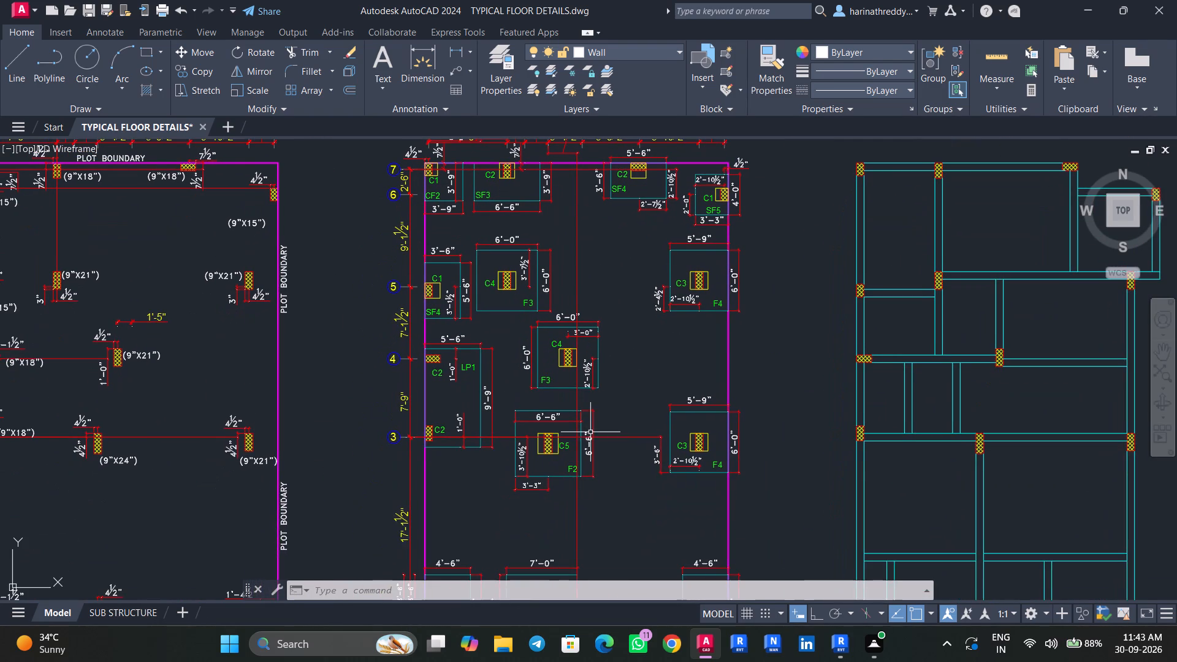
pyautogui.moveTo(590, 435); pyautogui.dragTo(597, 420, button='middle')
pyautogui.scroll(-4, 597, 420)
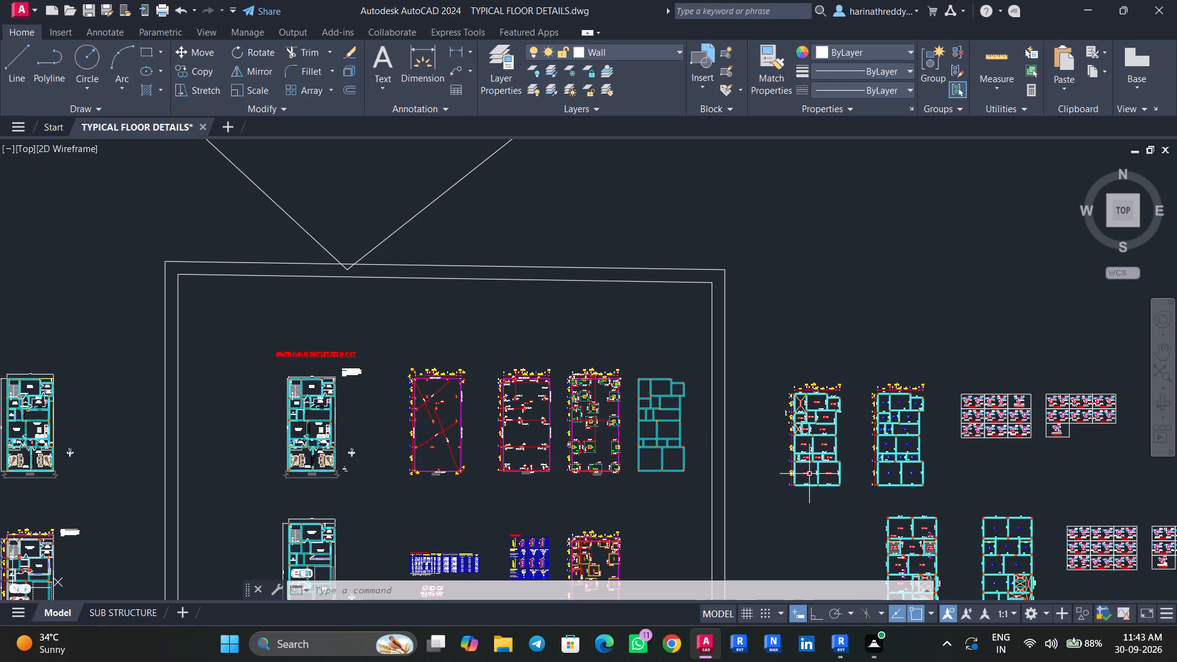
# Examine the gridded framing plan with the staircase and lift, reading its beam sizes and slab thicknesses from grid 7 downward.
pyautogui.moveTo(802, 514); pyautogui.dragTo(698, 503, button='middle')
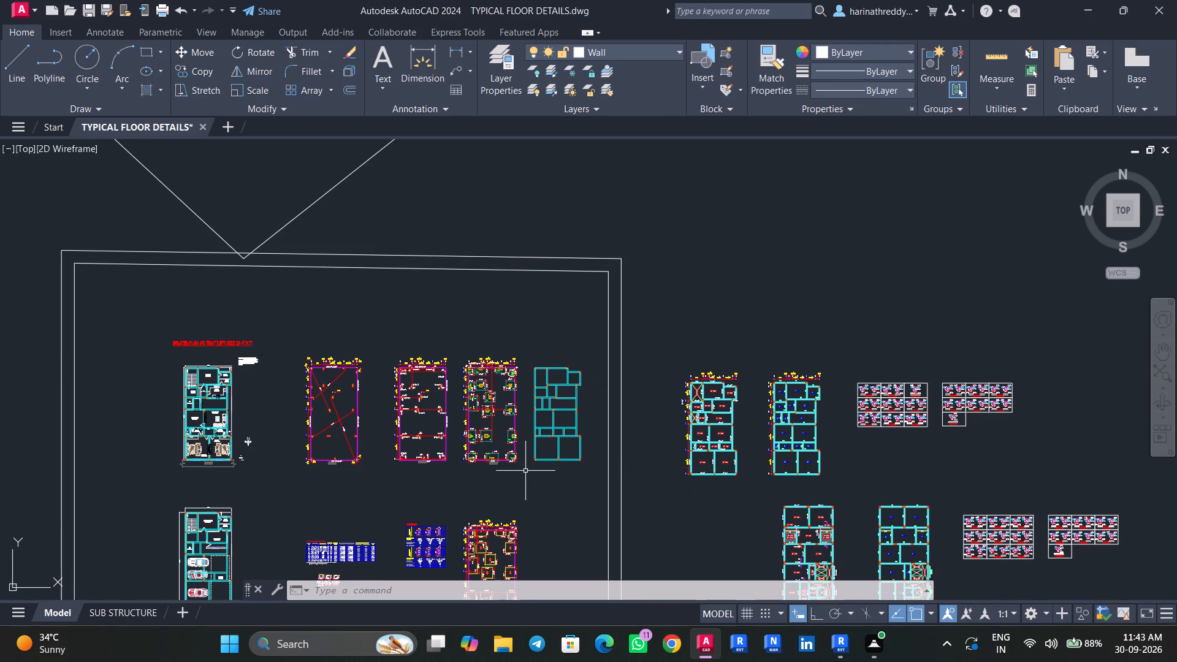
pyautogui.scroll(5, 560, 395)
pyautogui.moveTo(495, 392); pyautogui.dragTo(530, 440, button='middle')
pyautogui.scroll(-2, 530, 437)
pyautogui.moveTo(530, 437); pyautogui.dragTo(533, 422, button='middle')
pyautogui.moveTo(503, 424); pyautogui.dragTo(405, 407, button='middle')
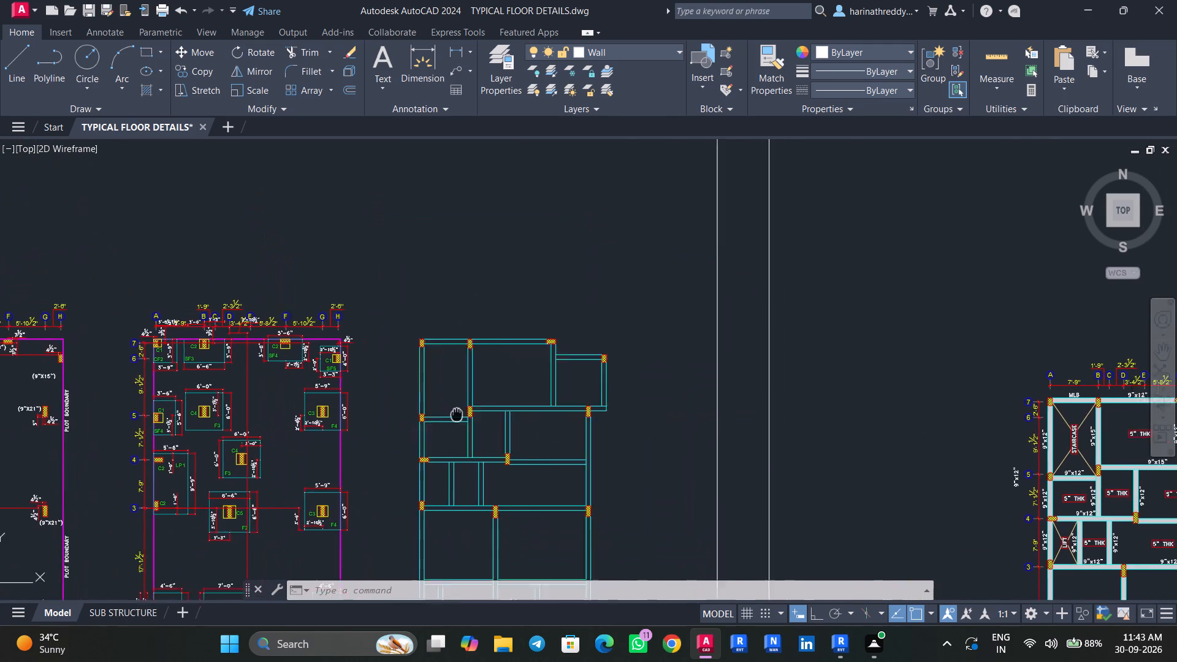
pyautogui.moveTo(405, 407); pyautogui.dragTo(307, 387, button='middle')
pyautogui.moveTo(623, 406); pyautogui.dragTo(452, 405, button='middle')
pyautogui.scroll(1, 452, 405)
pyautogui.moveTo(620, 454); pyautogui.dragTo(443, 398, button='middle')
pyautogui.moveTo(657, 416); pyautogui.dragTo(513, 393, button='middle')
pyautogui.moveTo(595, 405); pyautogui.dragTo(566, 413, button='middle')
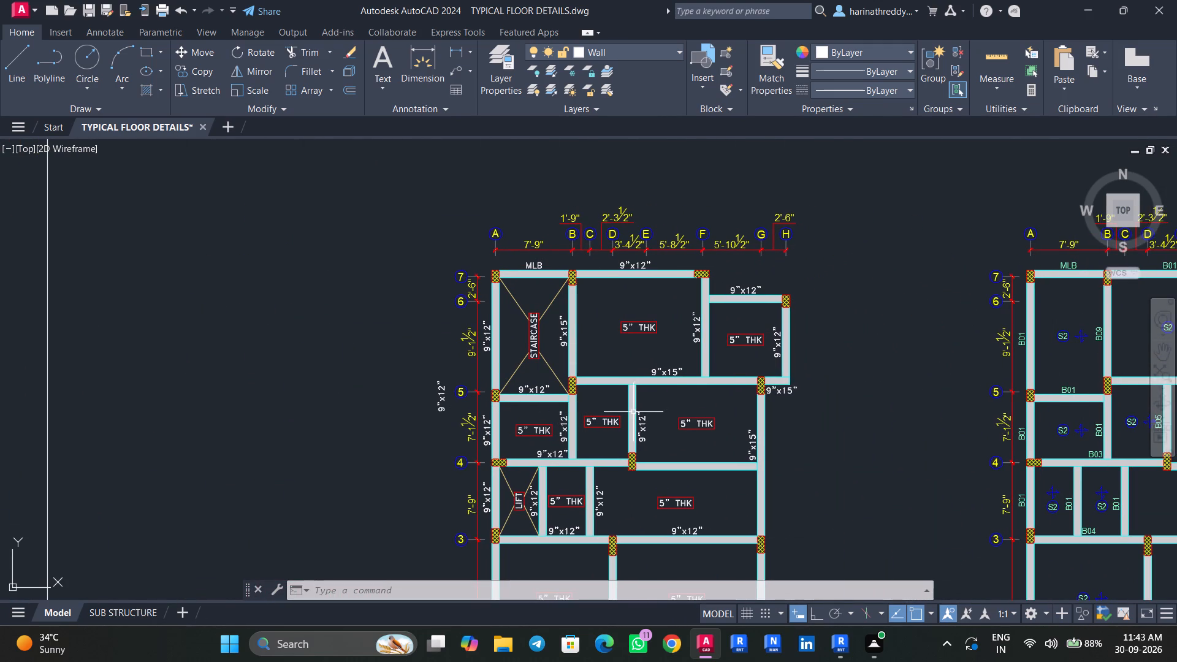
pyautogui.moveTo(627, 410); pyautogui.dragTo(584, 351, button='middle')
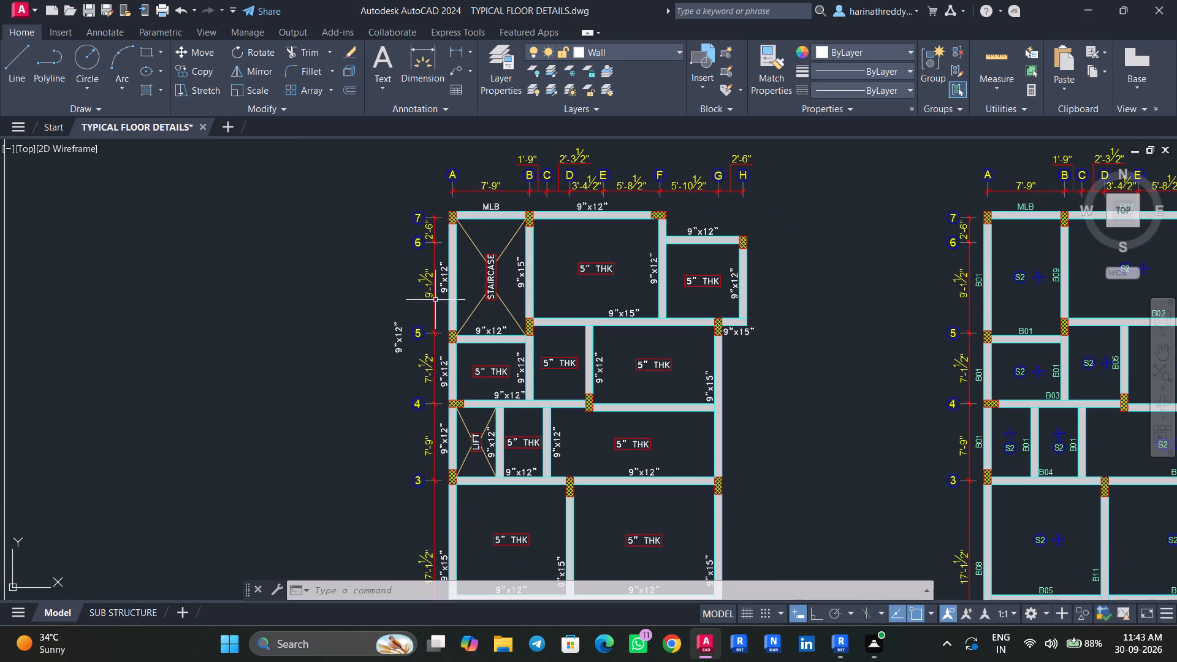
pyautogui.moveTo(517, 343); pyautogui.dragTo(516, 297, button='middle')
pyautogui.moveTo(524, 341); pyautogui.dragTo(525, 302, button='middle')
pyautogui.scroll(1, 549, 370)
pyautogui.moveTo(549, 370); pyautogui.dragTo(547, 346, button='middle')
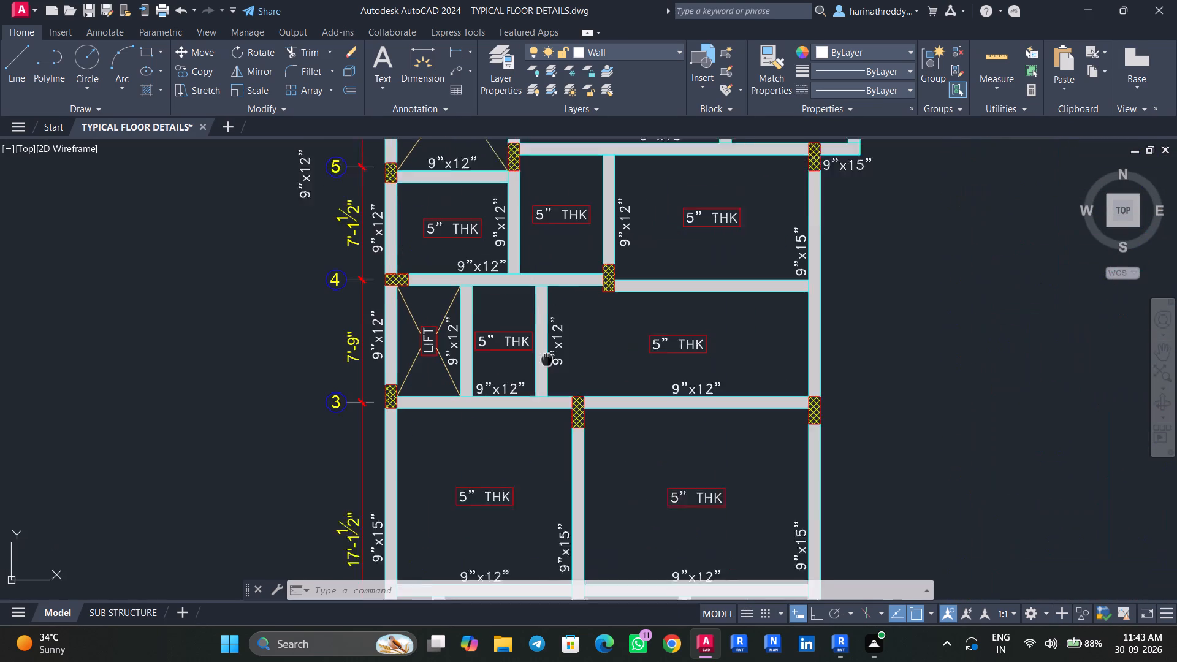
pyautogui.moveTo(547, 346); pyautogui.dragTo(547, 299, button='middle')
pyautogui.moveTo(567, 399); pyautogui.dragTo(552, 324, button='middle')
pyautogui.scroll(1, 557, 343)
pyautogui.scroll(-1, 548, 327)
pyautogui.moveTo(646, 351); pyautogui.dragTo(569, 326, button='middle')
pyautogui.scroll(-2, 562, 326)
pyautogui.moveTo(621, 355); pyautogui.dragTo(598, 337, button='middle')
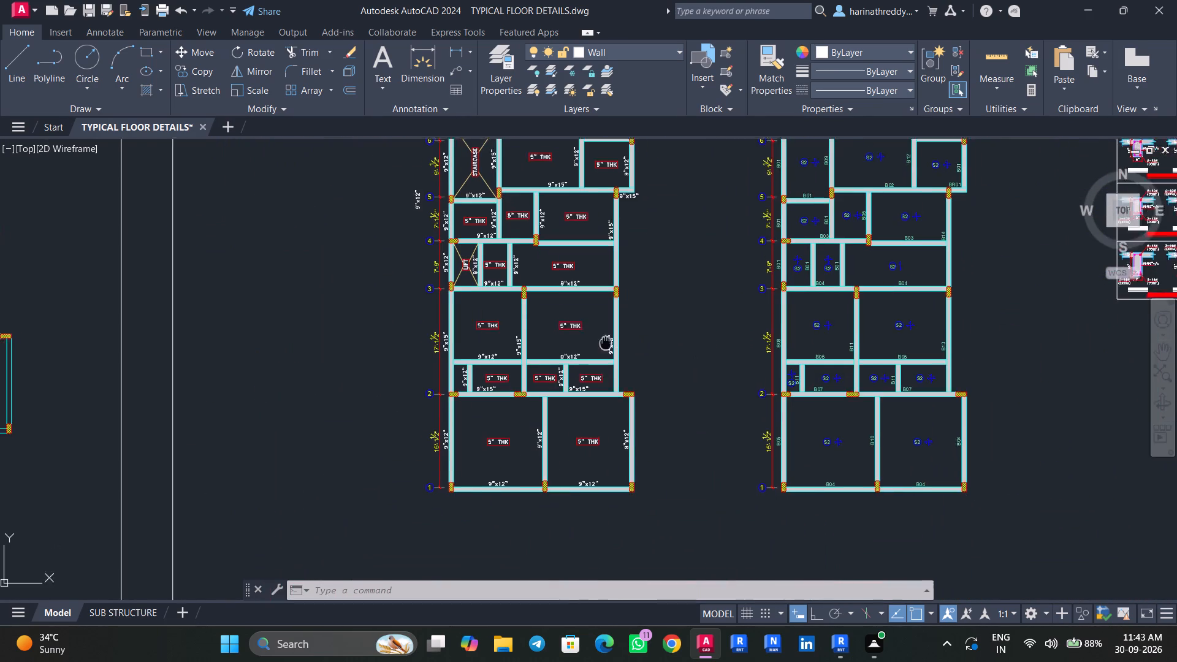
# Compare the beam and slab marks between grids 3 and 1 with the sizes on the adjoining framing plan.
pyautogui.moveTo(598, 337); pyautogui.dragTo(586, 326, button='middle')
pyautogui.scroll(2, 792, 400)
pyautogui.moveTo(775, 400); pyautogui.dragTo(696, 397, button='middle')
pyautogui.scroll(-1, 695, 396)
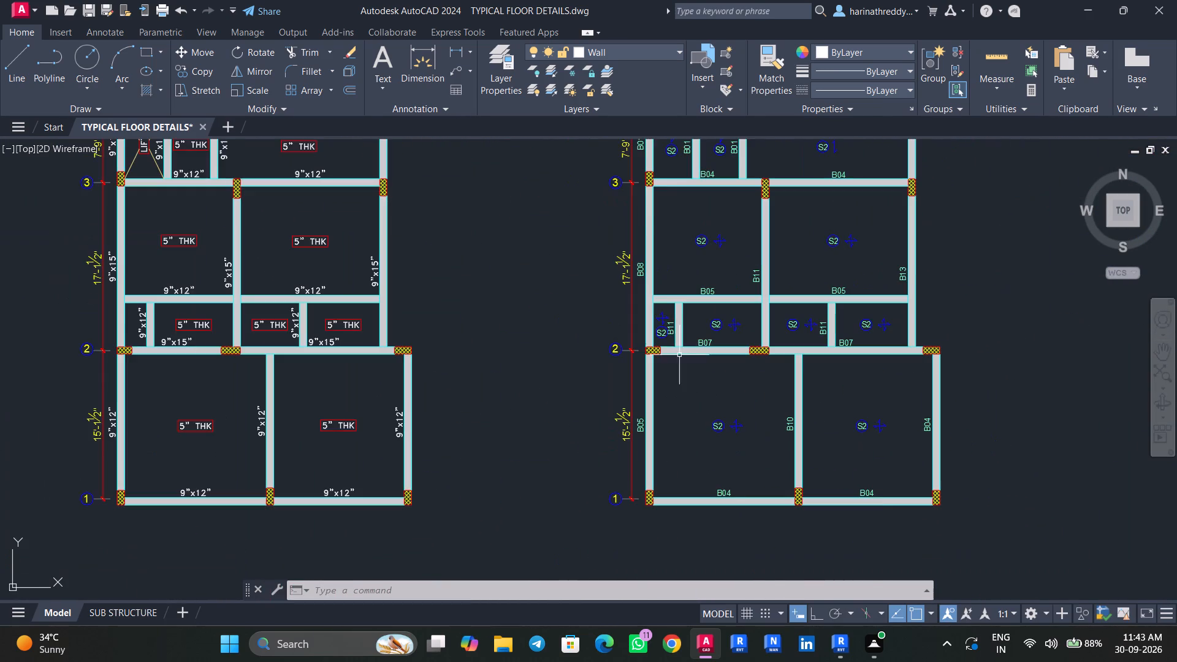
pyautogui.scroll(1, 666, 344)
pyautogui.moveTo(665, 344); pyautogui.dragTo(500, 400, button='middle')
pyautogui.scroll(-3, 499, 399)
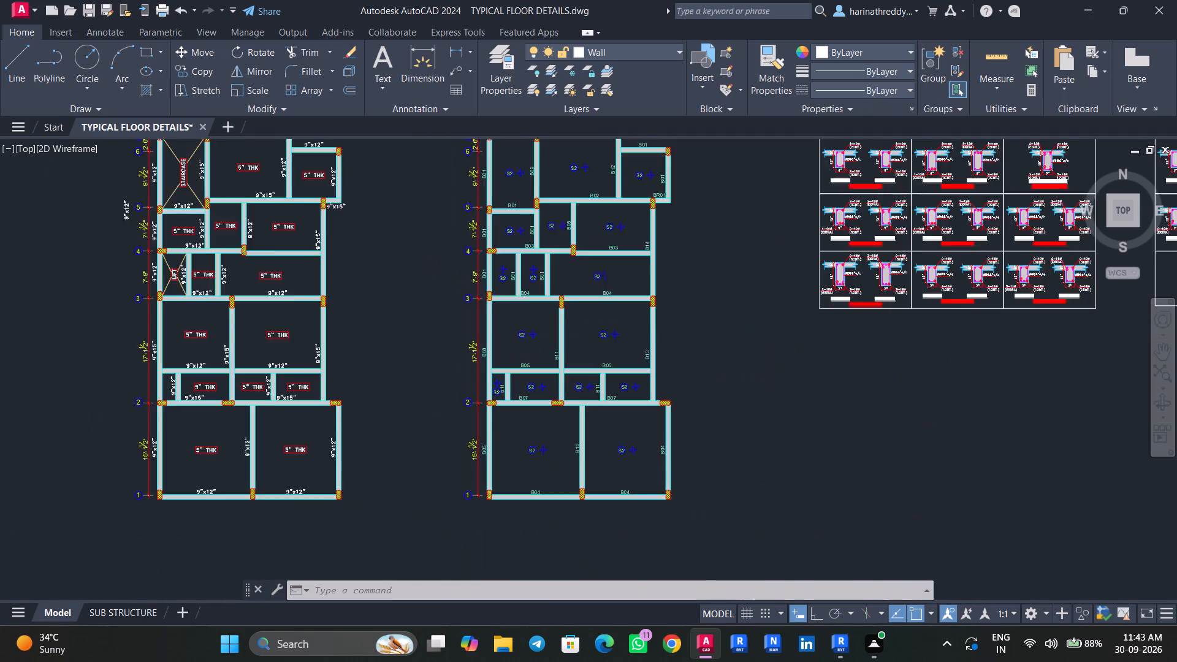
# Inspect the staircase bays and mid-landing Z-beam on the lower framing plan.
pyautogui.moveTo(712, 401); pyautogui.dragTo(613, 131, button='middle')
pyautogui.moveTo(650, 408); pyautogui.dragTo(621, 386, button='middle')
pyautogui.scroll(4, 440, 422)
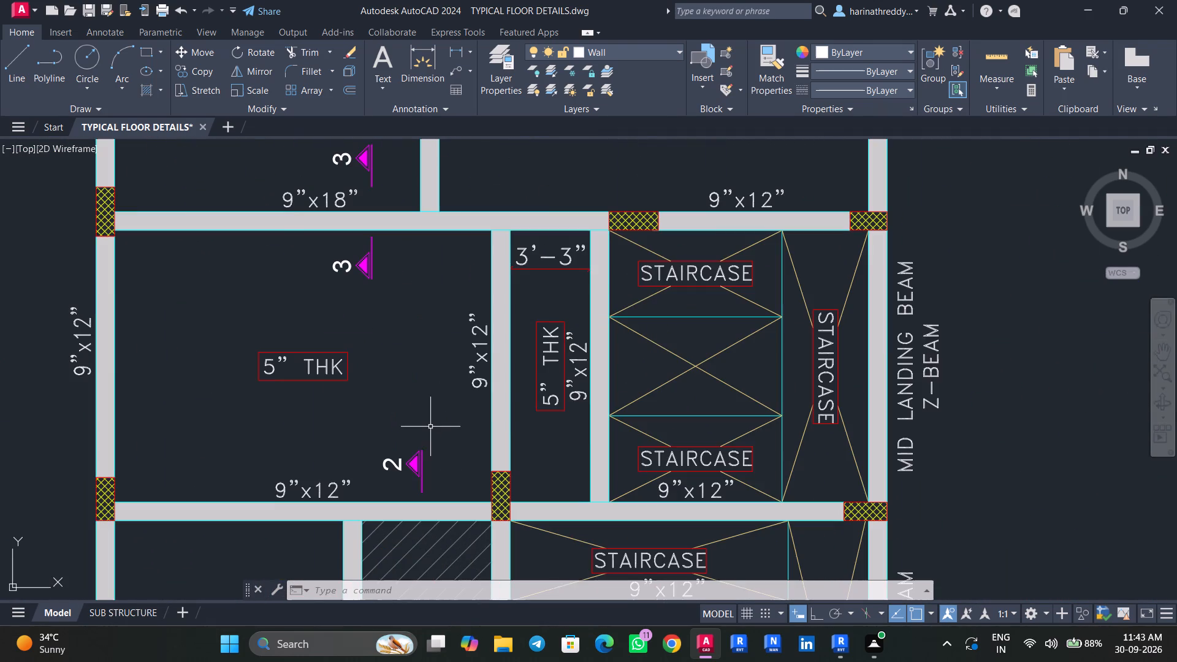
pyautogui.scroll(-4, 421, 423)
pyautogui.scroll(4, 409, 352)
pyautogui.scroll(-5, 386, 348)
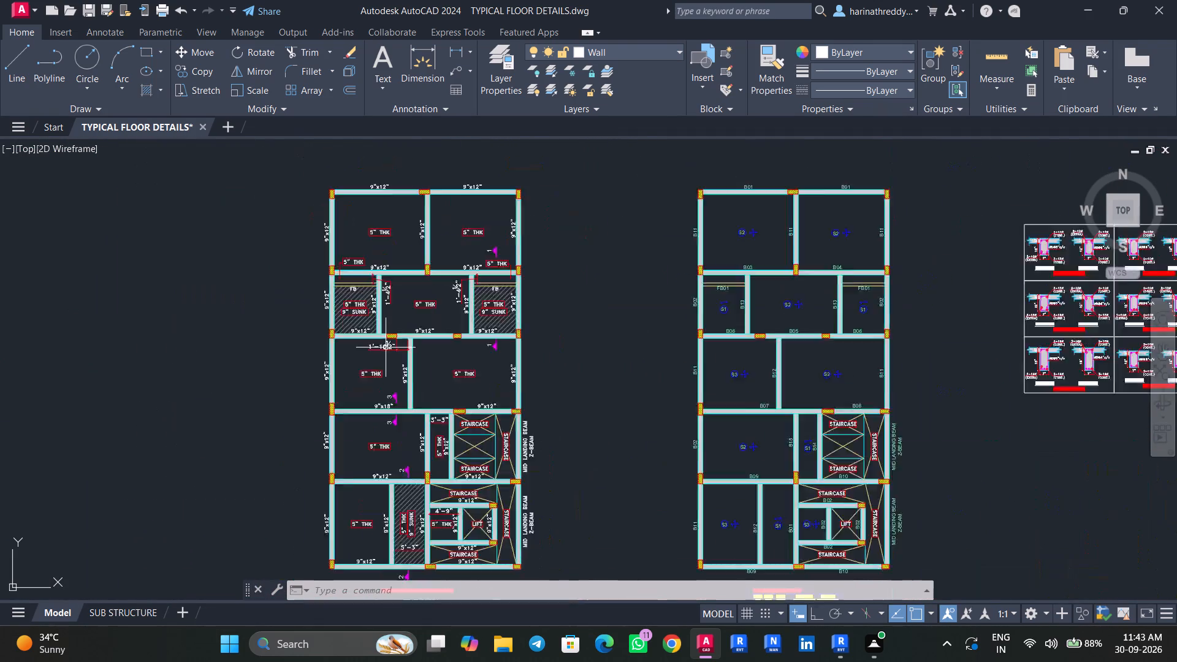
pyautogui.scroll(-2, 386, 348)
# Examine the column details table and the footing schedule with its footing sizes and reinforcement.
pyautogui.moveTo(417, 360); pyautogui.dragTo(774, 362, button='middle')
pyautogui.moveTo(441, 375); pyautogui.dragTo(589, 364, button='middle')
pyautogui.scroll(4, 484, 347)
pyautogui.moveTo(643, 334); pyautogui.dragTo(549, 371, button='middle')
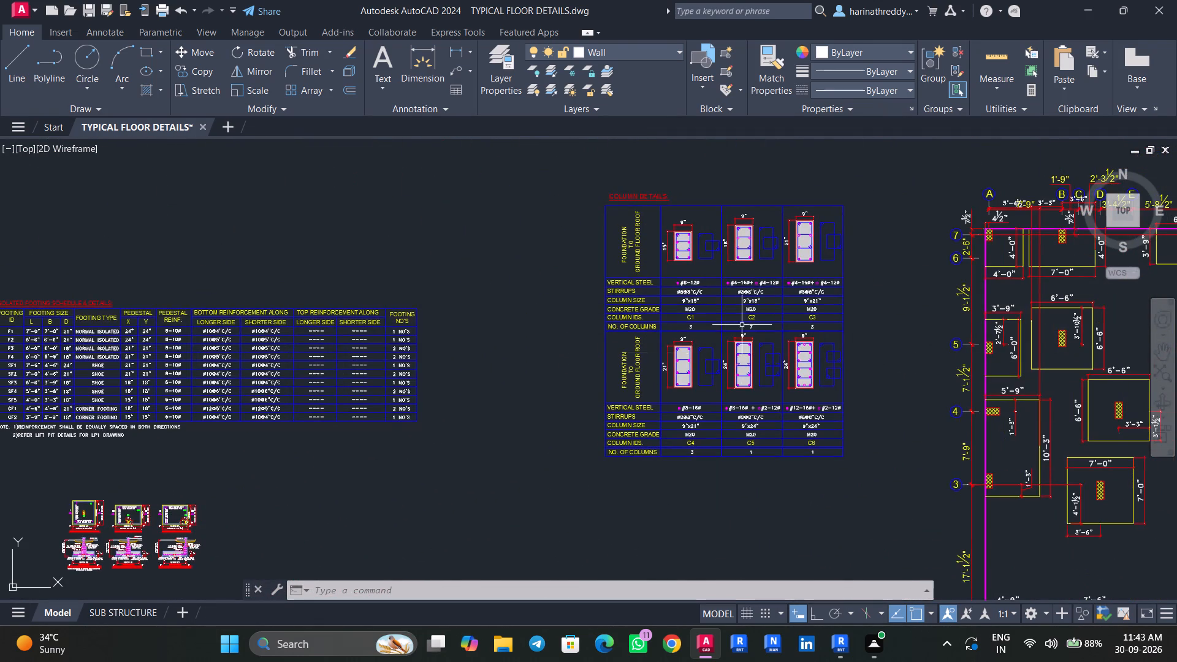
pyautogui.scroll(4, 735, 299)
pyautogui.scroll(-7, 611, 327)
pyautogui.moveTo(546, 368); pyautogui.dragTo(600, 368, button='middle')
pyautogui.scroll(6, 569, 337)
pyautogui.scroll(-3, 455, 362)
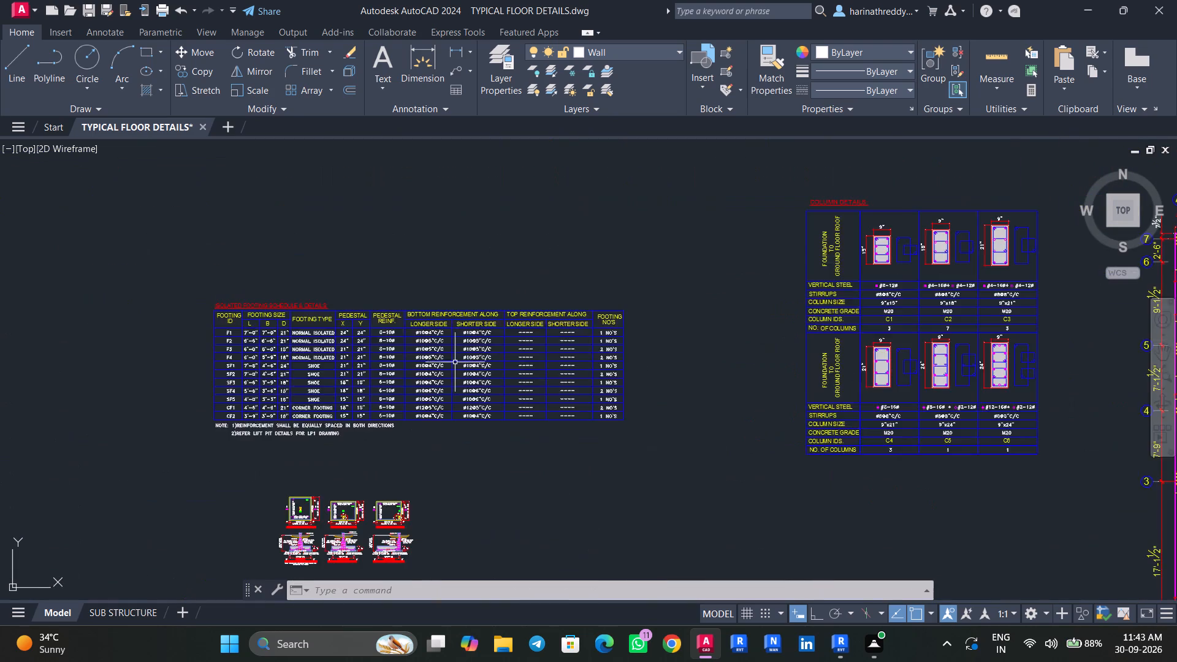
pyautogui.moveTo(456, 367); pyautogui.dragTo(543, 380, button='middle')
pyautogui.scroll(3, 369, 388)
pyautogui.moveTo(372, 384); pyautogui.dragTo(416, 355, button='middle')
pyautogui.scroll(-1, 413, 357)
pyautogui.moveTo(413, 358); pyautogui.dragTo(405, 364, button='middle')
pyautogui.scroll(-1, 428, 328)
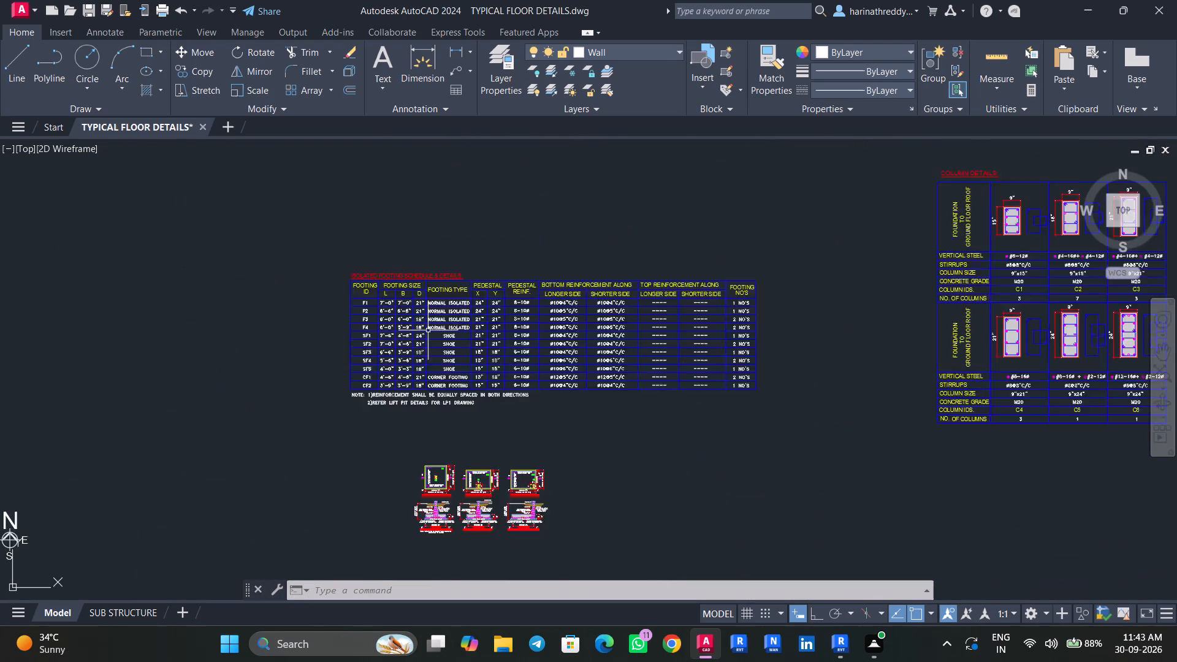
pyautogui.scroll(-2, 429, 330)
# Examine the beam cross-section details at midspan and support, including B05, B10, B11, B13 and B14.
pyautogui.moveTo(661, 364); pyautogui.dragTo(486, 369, button='middle')
pyautogui.moveTo(692, 362); pyautogui.dragTo(325, 324, button='middle')
pyautogui.moveTo(826, 356); pyautogui.dragTo(517, 363, button='middle')
pyautogui.moveTo(817, 353); pyautogui.dragTo(643, 372, button='middle')
pyautogui.moveTo(680, 386); pyautogui.dragTo(590, 389, button='middle')
pyautogui.scroll(-3, 569, 395)
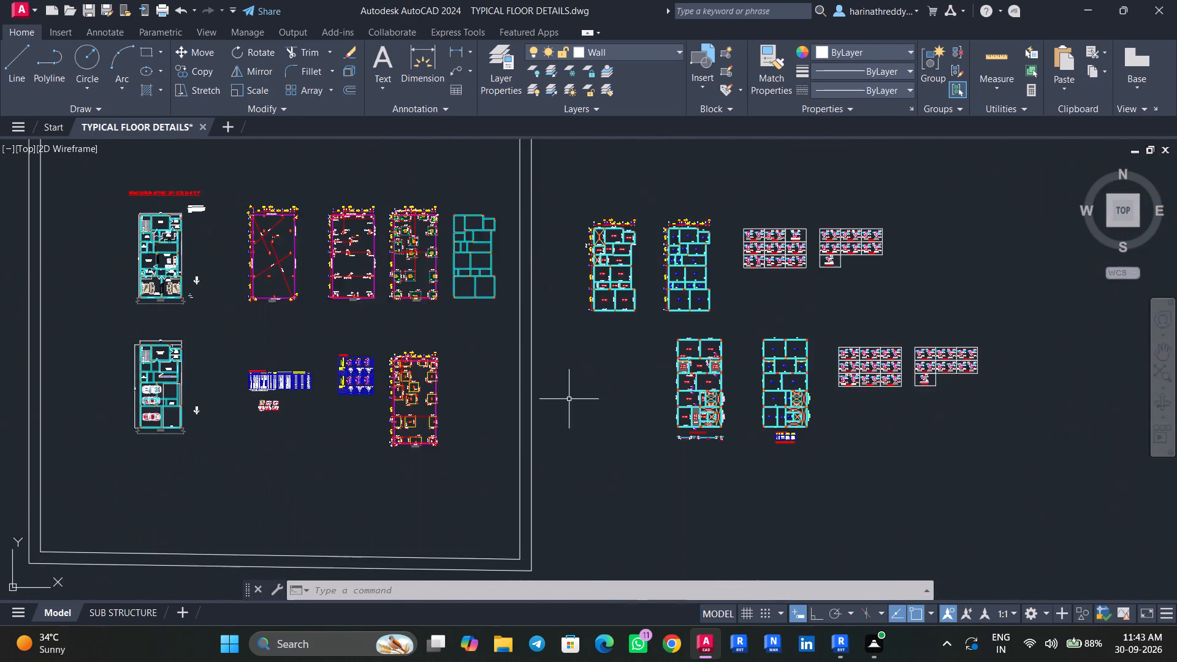
pyautogui.moveTo(691, 391); pyautogui.dragTo(509, 411, button='middle')
pyautogui.scroll(6, 736, 359)
pyautogui.moveTo(636, 416); pyautogui.dragTo(823, 349, button='middle')
pyautogui.scroll(-3, 653, 363)
pyautogui.moveTo(660, 373); pyautogui.dragTo(794, 529, button='middle')
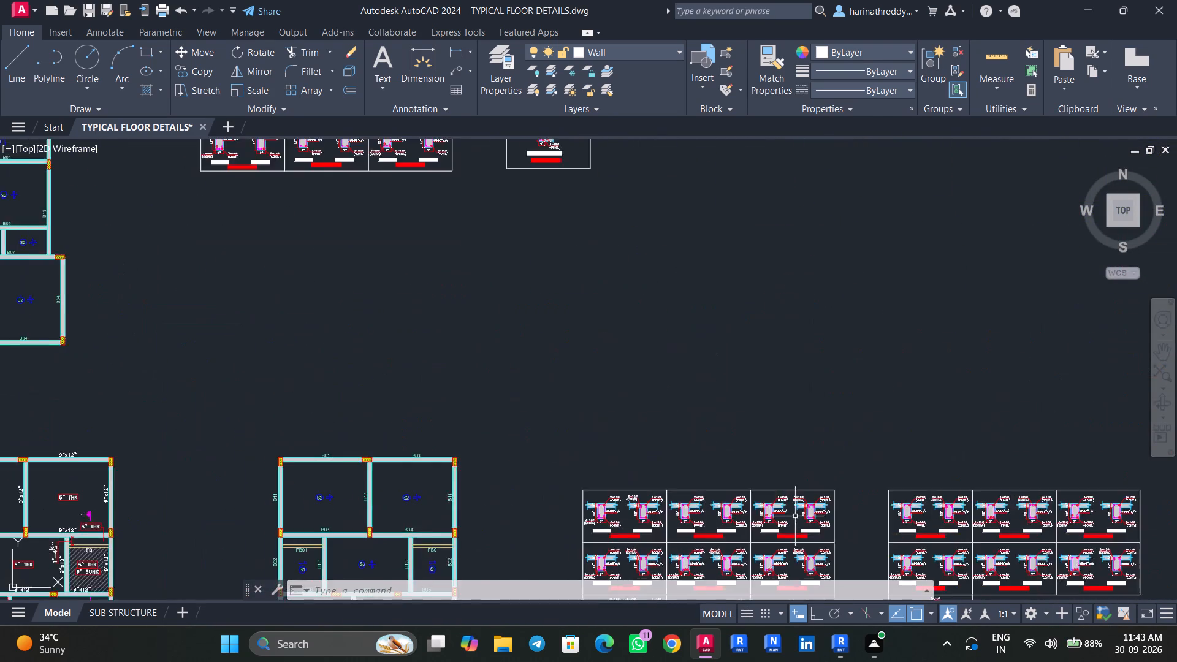
pyautogui.moveTo(663, 371); pyautogui.dragTo(722, 477, button='middle')
pyautogui.scroll(1, 642, 336)
pyautogui.moveTo(639, 314); pyautogui.dragTo(693, 574, button='middle')
pyautogui.scroll(4, 615, 427)
pyautogui.moveTo(600, 325); pyautogui.dragTo(709, 622, button='middle')
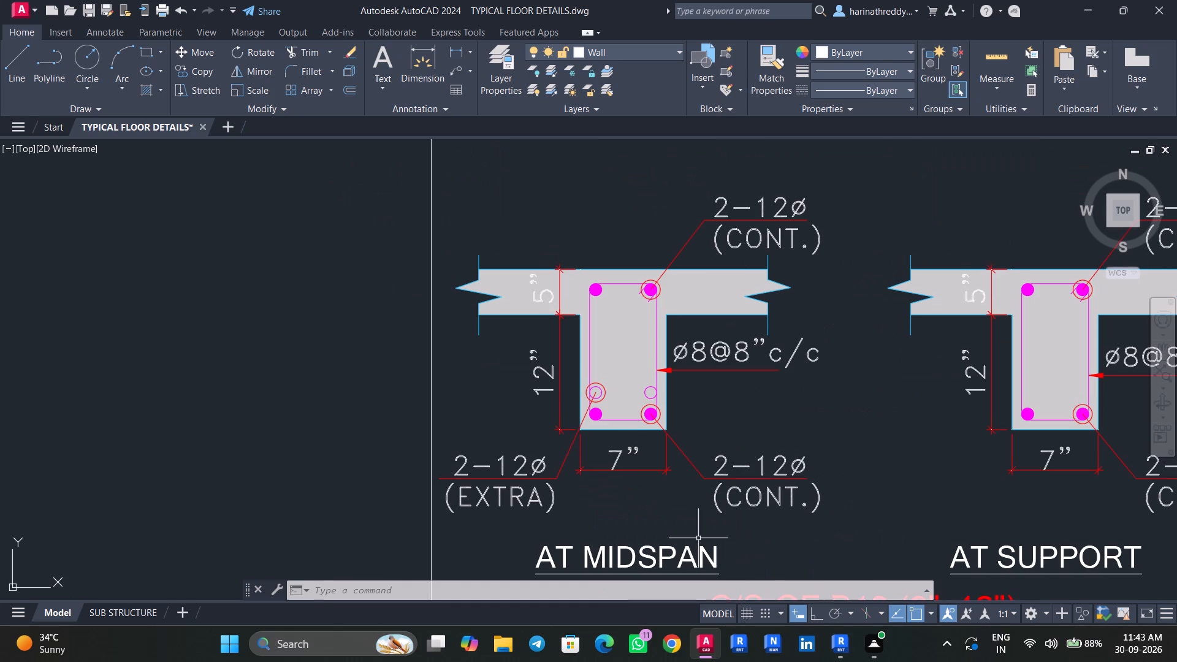
pyautogui.scroll(-2, 645, 408)
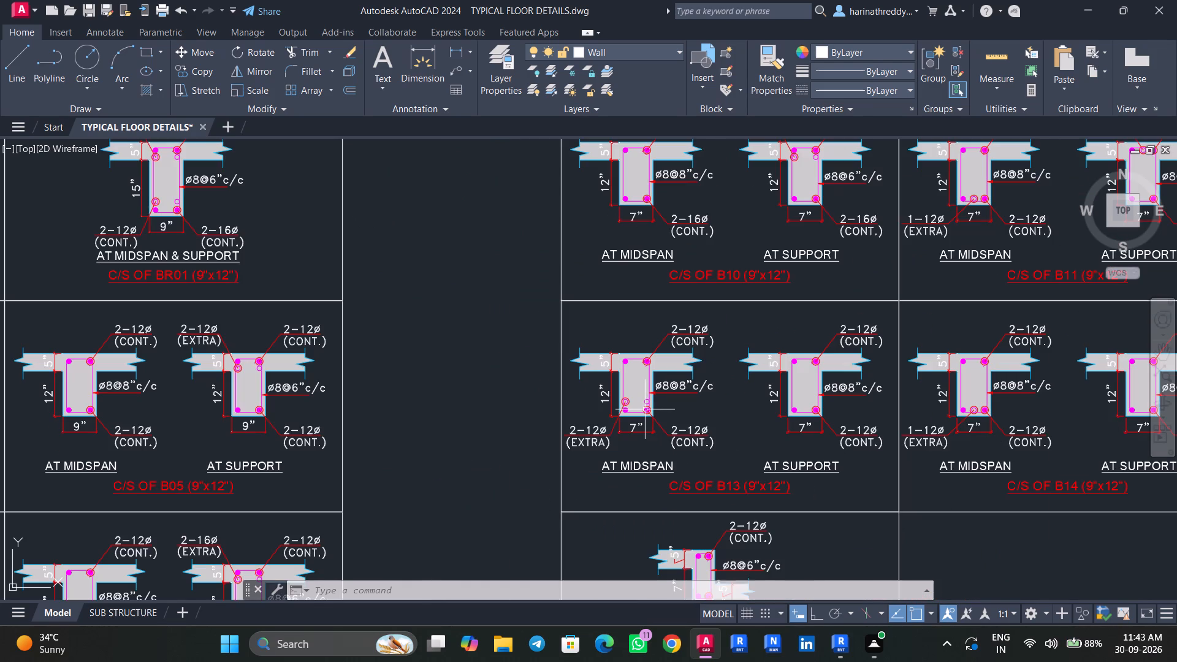
# Review the gridded framing plan again, reading the beam sizes and grid spacings around the staircase between grids 7 and 5.
pyautogui.scroll(-4, 646, 409)
pyautogui.moveTo(659, 420); pyautogui.dragTo(735, 406, button='middle')
pyautogui.moveTo(526, 430); pyautogui.dragTo(617, 421, button='middle')
pyautogui.scroll(2, 441, 465)
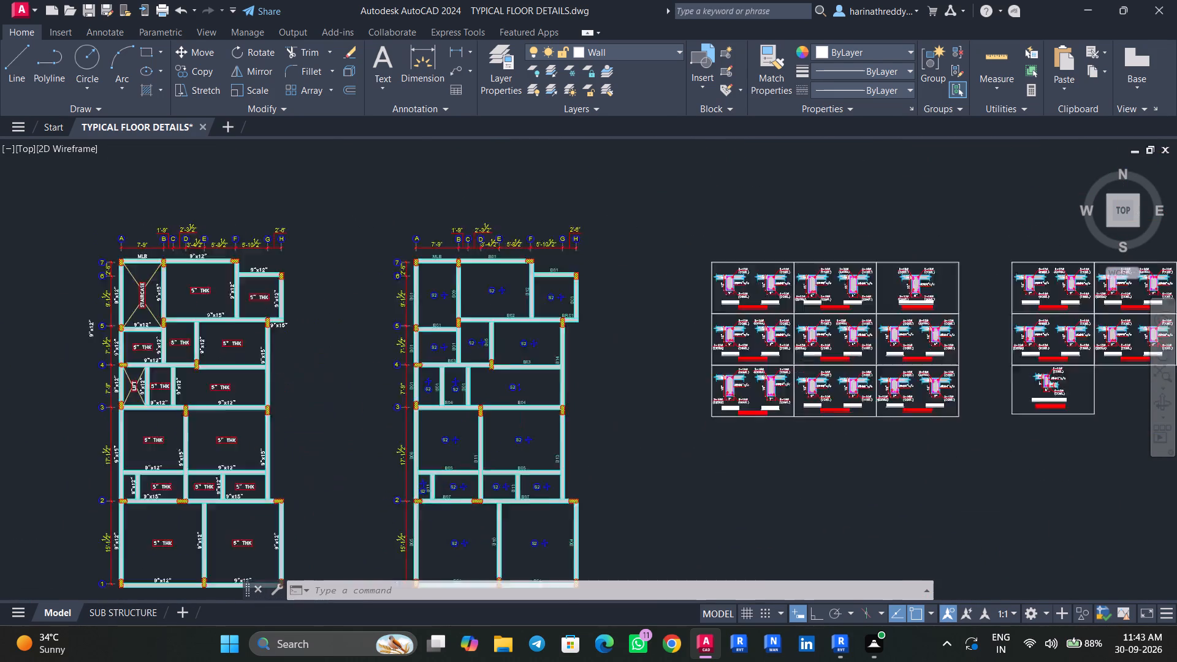
pyautogui.scroll(2, 456, 460)
pyautogui.moveTo(500, 454); pyautogui.dragTo(552, 441, button='middle')
pyautogui.scroll(-2, 551, 439)
pyautogui.moveTo(543, 441); pyautogui.dragTo(664, 439, button='middle')
pyautogui.scroll(-2, 632, 442)
pyautogui.moveTo(546, 452); pyautogui.dragTo(652, 451, button='middle')
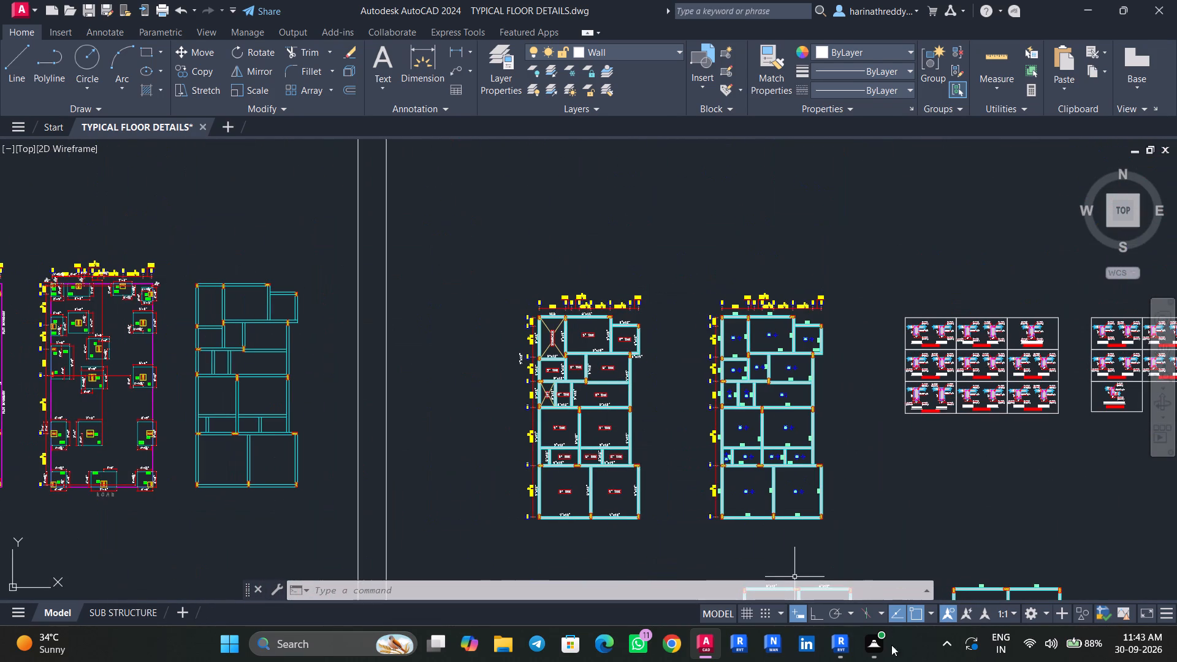
pyautogui.scroll(2, 638, 382)
pyautogui.moveTo(656, 439); pyautogui.dragTo(753, 502, button='middle')
pyautogui.scroll(3, 638, 361)
pyautogui.moveTo(635, 381); pyautogui.dragTo(651, 491, button='middle')
pyautogui.scroll(1, 651, 491)
pyautogui.scroll(-4, 651, 481)
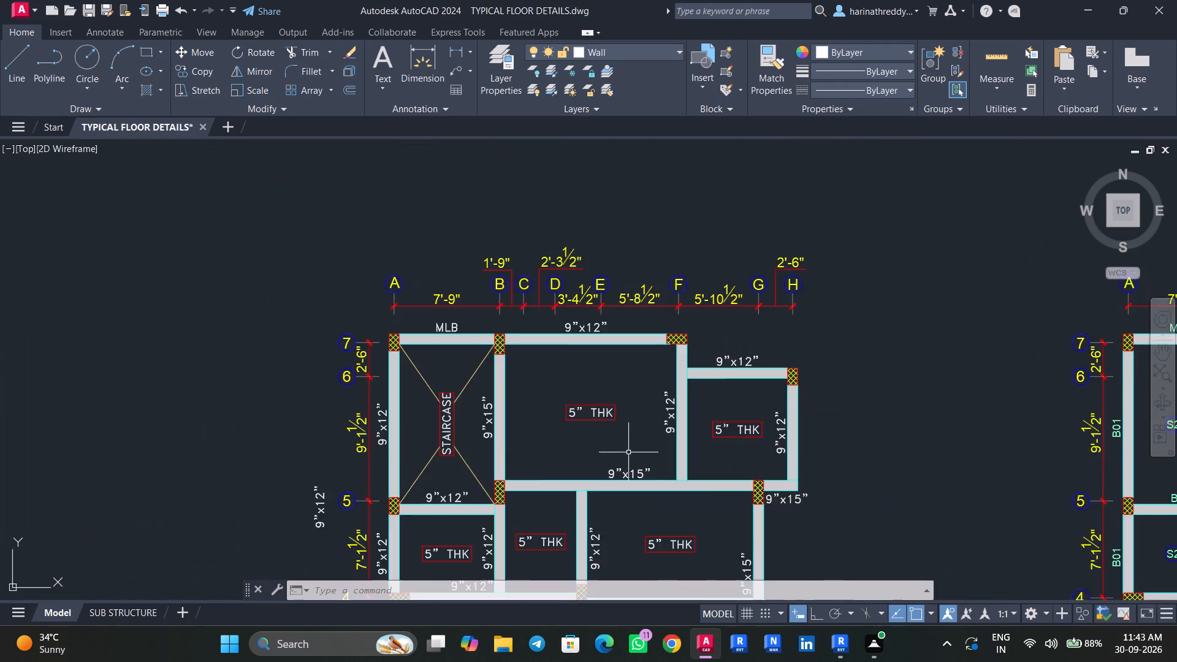
pyautogui.scroll(-3, 629, 451)
pyautogui.middleClick(612, 457)
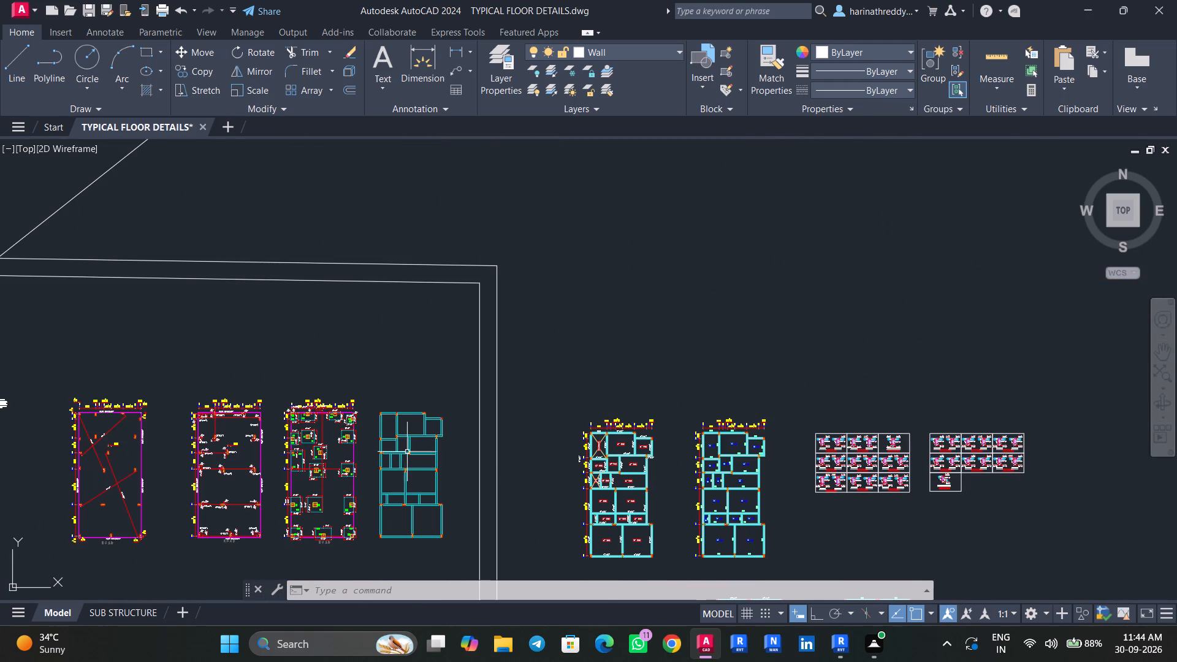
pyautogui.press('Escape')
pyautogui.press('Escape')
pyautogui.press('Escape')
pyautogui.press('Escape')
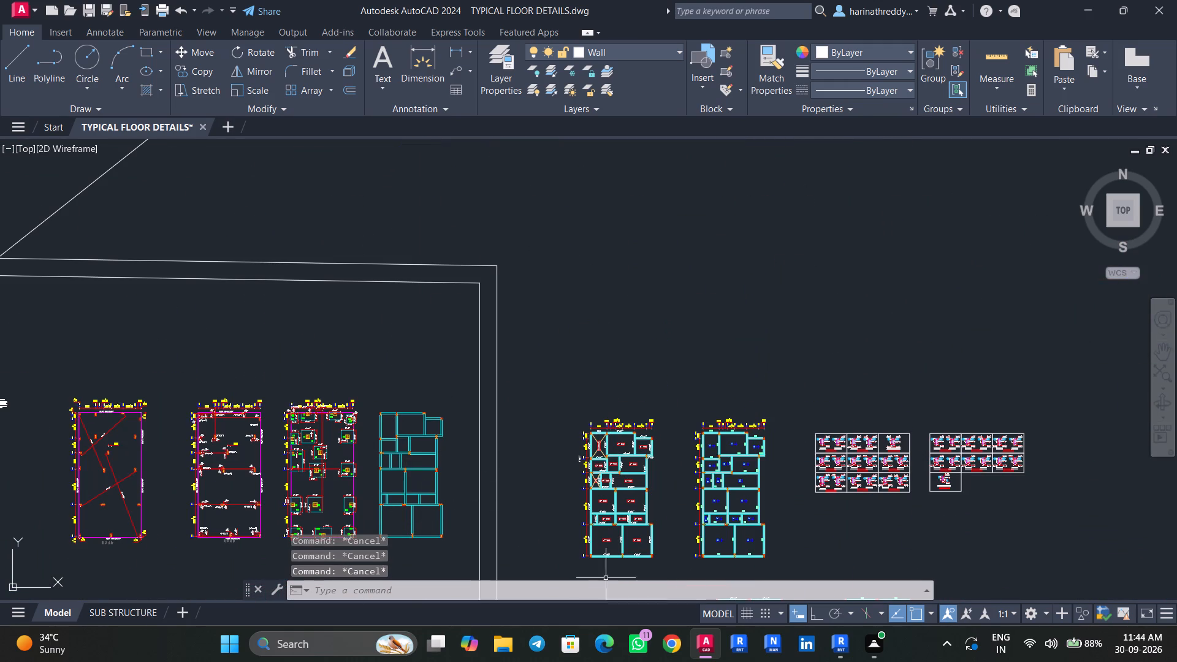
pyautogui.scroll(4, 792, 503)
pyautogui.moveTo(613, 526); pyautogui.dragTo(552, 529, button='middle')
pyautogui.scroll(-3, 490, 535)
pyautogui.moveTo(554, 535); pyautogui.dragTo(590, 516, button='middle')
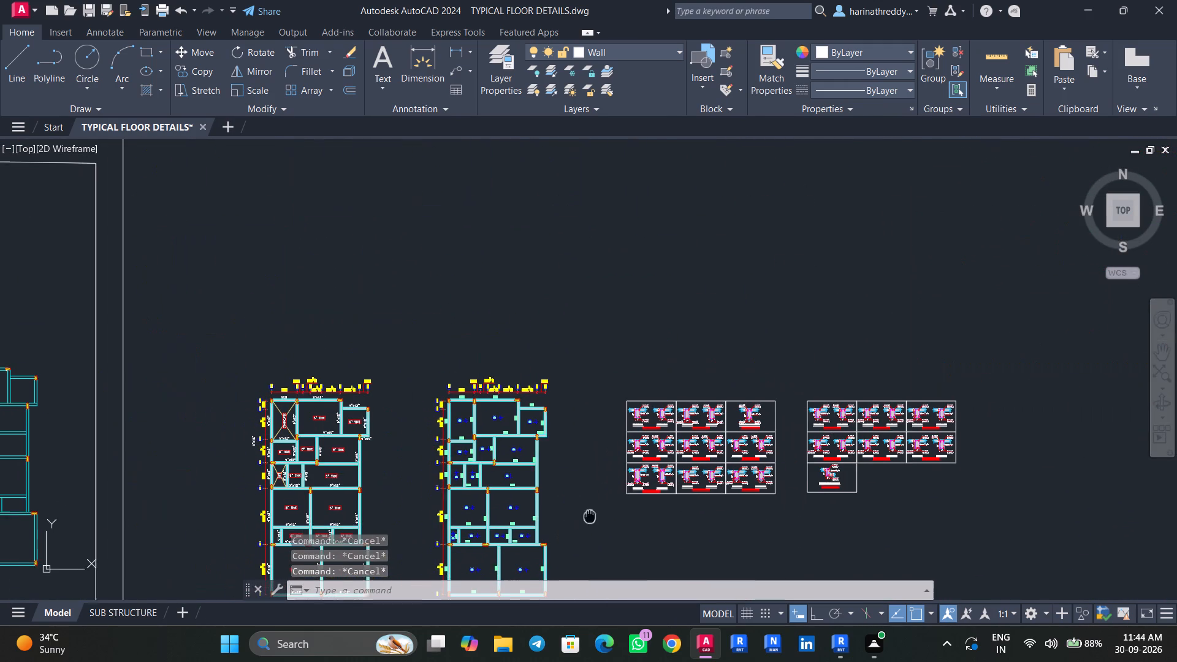
# Examine the beam cross-section details for B01 to B09 and BR01, starting with B01 at midspan and support.
pyautogui.moveTo(590, 516); pyautogui.dragTo(592, 516, button='middle')
pyautogui.scroll(6, 701, 402)
pyautogui.moveTo(581, 449); pyautogui.dragTo(599, 368, button='middle')
pyautogui.moveTo(627, 427); pyautogui.dragTo(637, 357, button='middle')
pyautogui.scroll(-3, 653, 418)
pyautogui.moveTo(621, 428); pyautogui.dragTo(668, 383, button='middle')
pyautogui.moveTo(580, 433); pyautogui.dragTo(666, 379, button='middle')
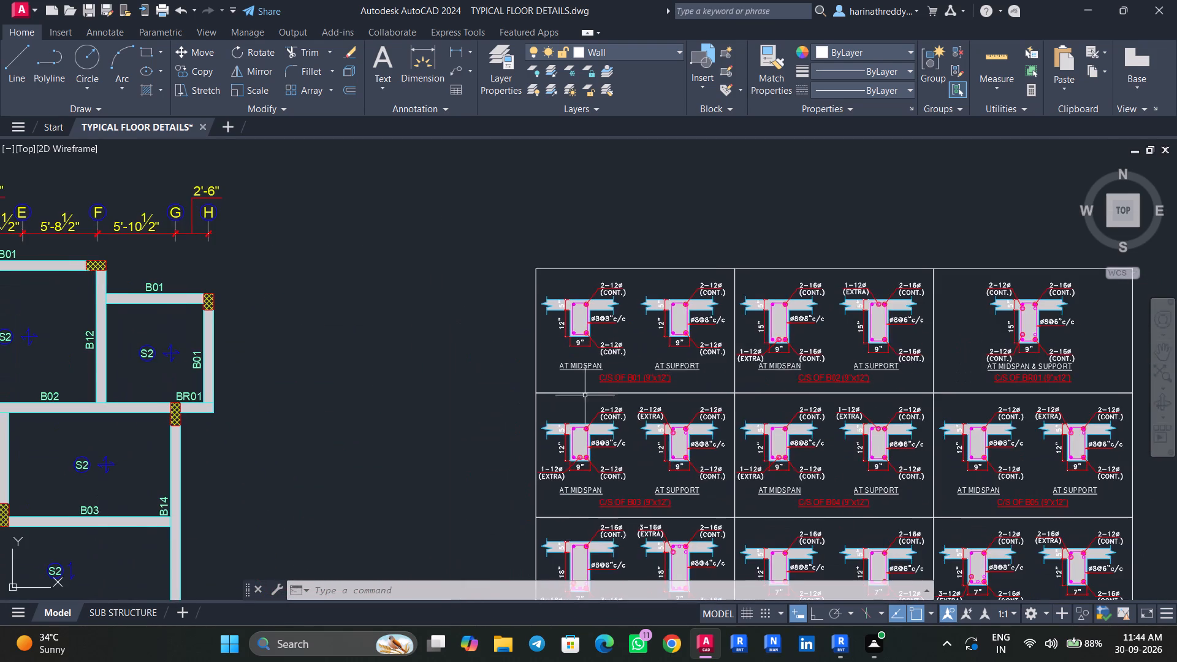
pyautogui.scroll(2, 600, 374)
pyautogui.moveTo(603, 373); pyautogui.dragTo(637, 356, button='middle')
pyautogui.scroll(-2, 635, 357)
pyautogui.moveTo(633, 360); pyautogui.dragTo(611, 406, button='middle')
pyautogui.scroll(3, 611, 372)
pyautogui.moveTo(611, 371); pyautogui.dragTo(603, 398, button='middle')
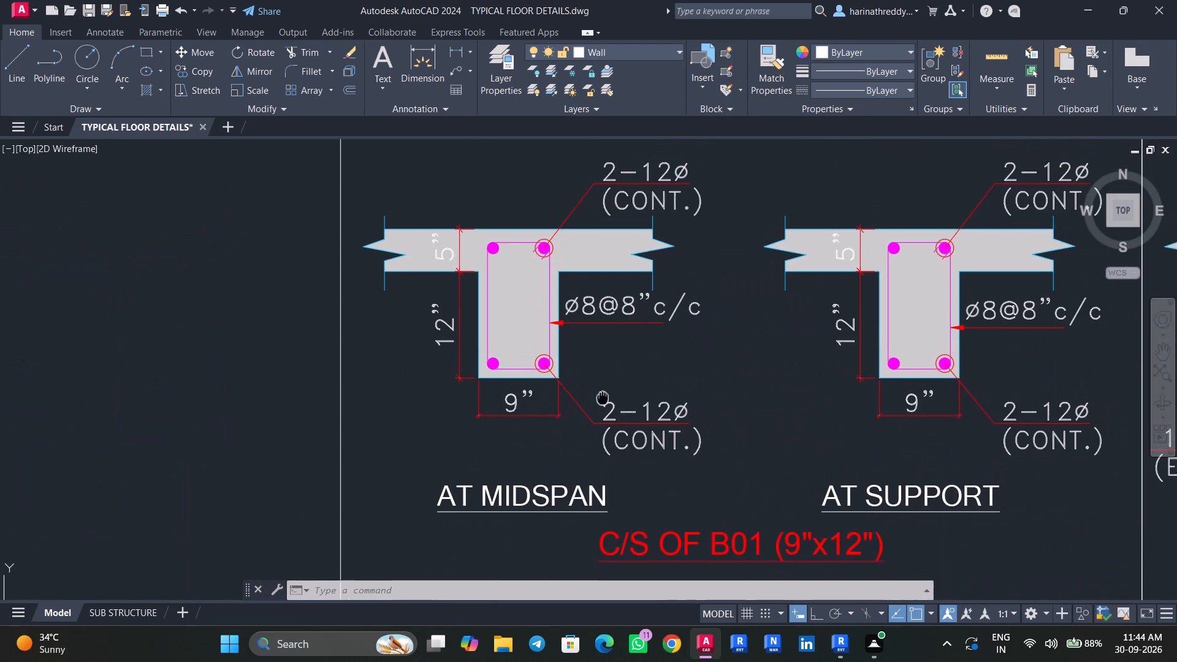
pyautogui.moveTo(603, 398); pyautogui.dragTo(602, 398, button='middle')
pyautogui.scroll(-2, 602, 398)
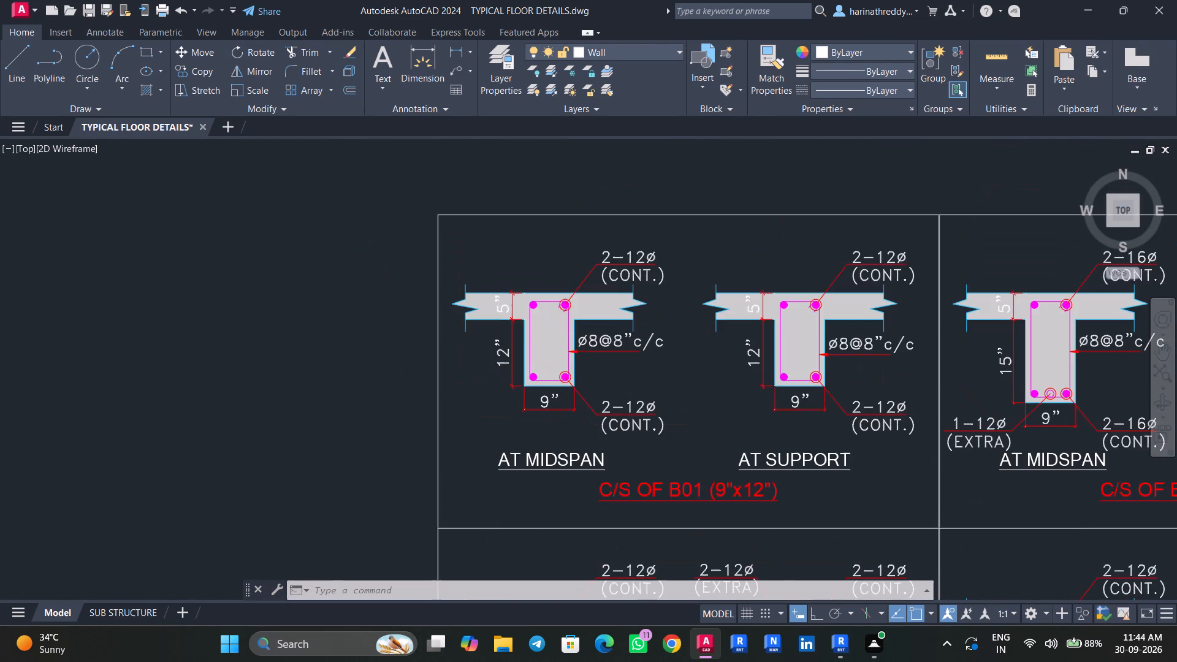
pyautogui.moveTo(602, 398); pyautogui.dragTo(598, 365, button='middle')
pyautogui.press('Escape')
pyautogui.press('Escape')
pyautogui.press('Escape')
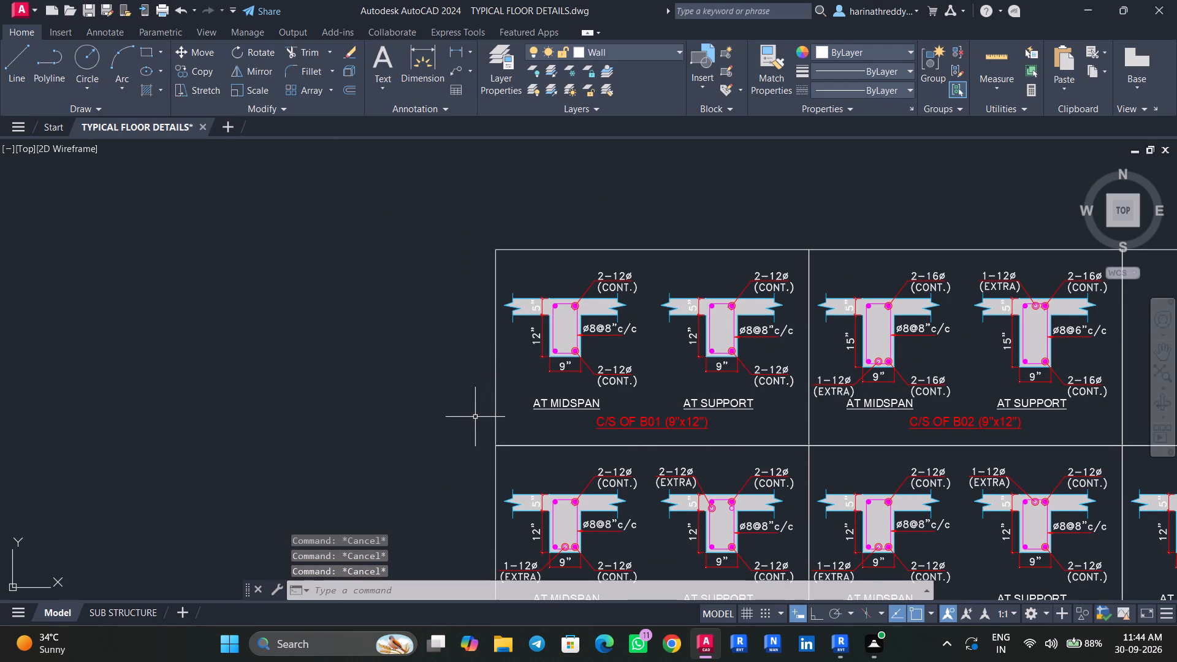
pyautogui.press('Escape')
pyautogui.press('Escape')
pyautogui.press('Escape')
pyautogui.press('Escape')
pyautogui.scroll(3, 544, 306)
pyautogui.scroll(-4, 620, 352)
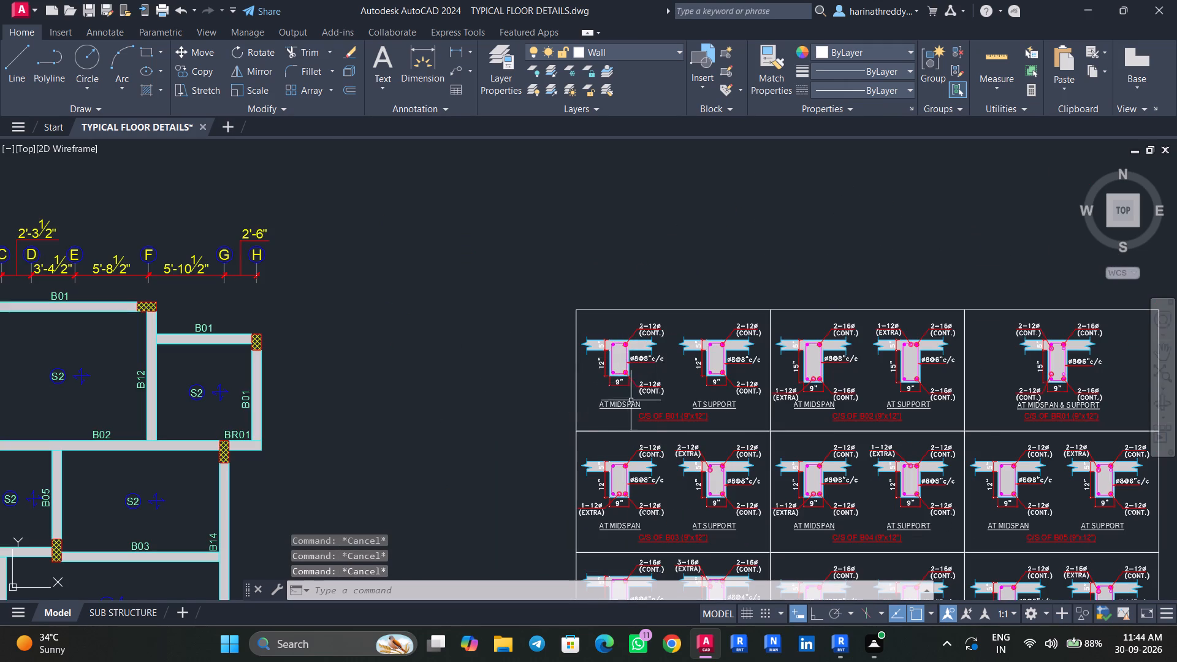
pyautogui.moveTo(659, 398); pyautogui.dragTo(468, 290, button='middle')
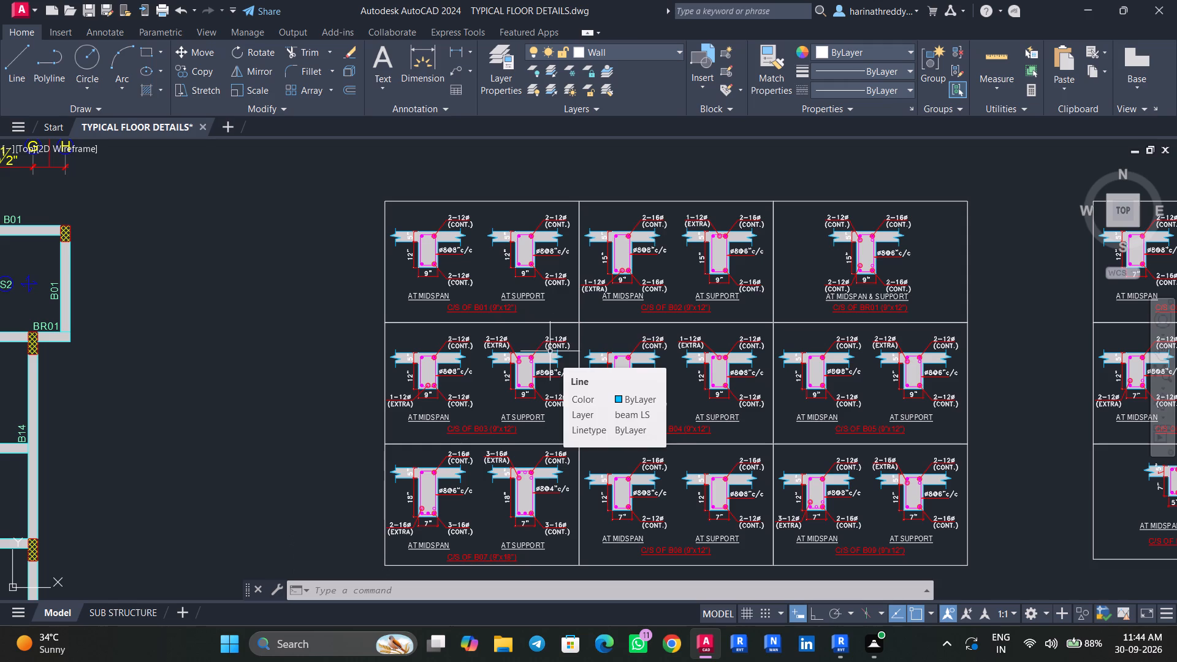
pyautogui.moveTo(466, 366); pyautogui.dragTo(524, 361, button='middle')
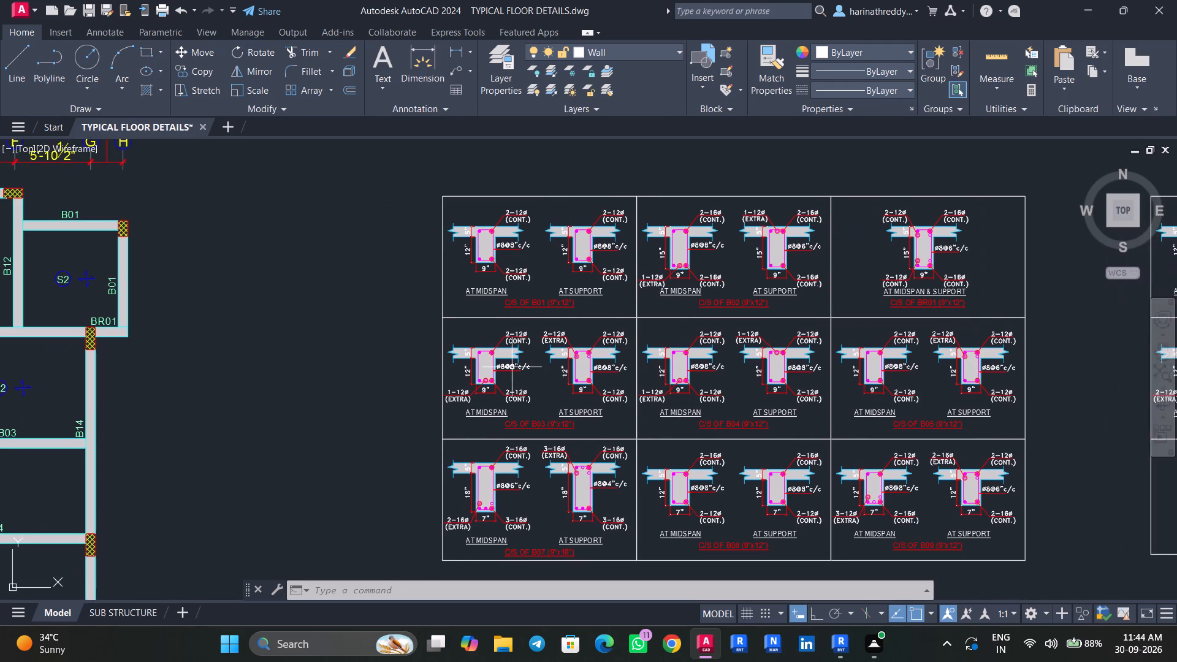
pyautogui.moveTo(499, 377); pyautogui.dragTo(534, 379, button='middle')
pyautogui.moveTo(425, 408); pyautogui.dragTo(508, 394, button='middle')
pyautogui.moveTo(429, 424); pyautogui.dragTo(541, 421, button='middle')
pyautogui.moveTo(479, 439); pyautogui.dragTo(505, 438, button='middle')
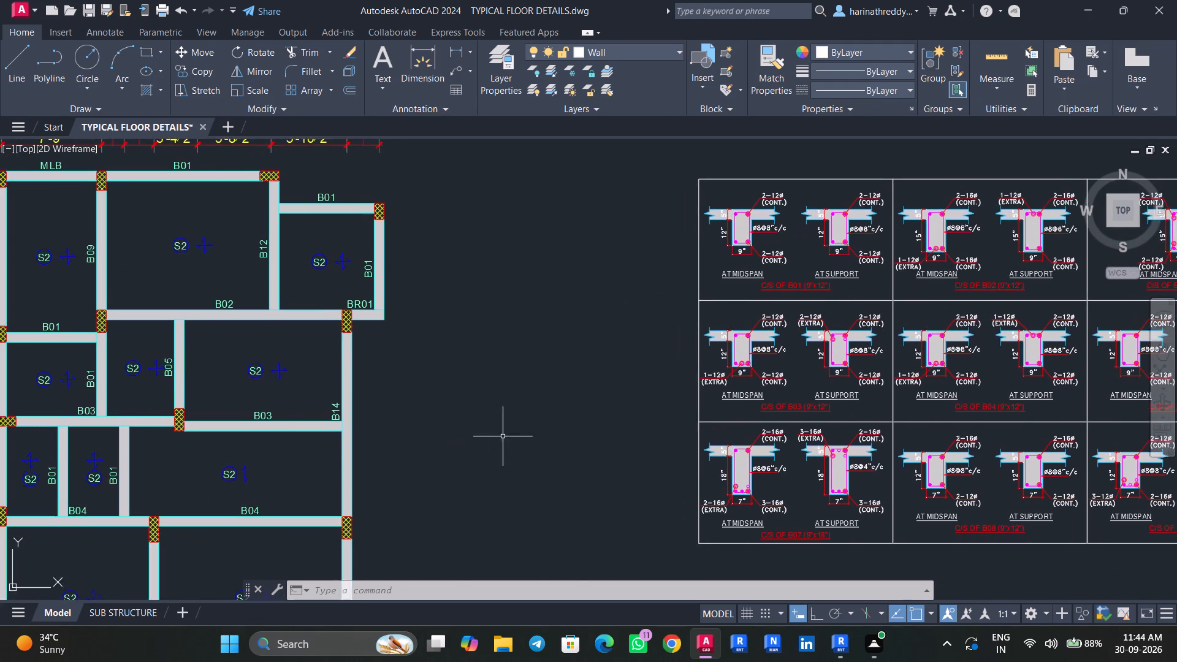
# Review the gridded framing plan's beam sizes and slab thicknesses alongside the matching beam layout with its beam labels.
pyautogui.scroll(-5, 503, 434)
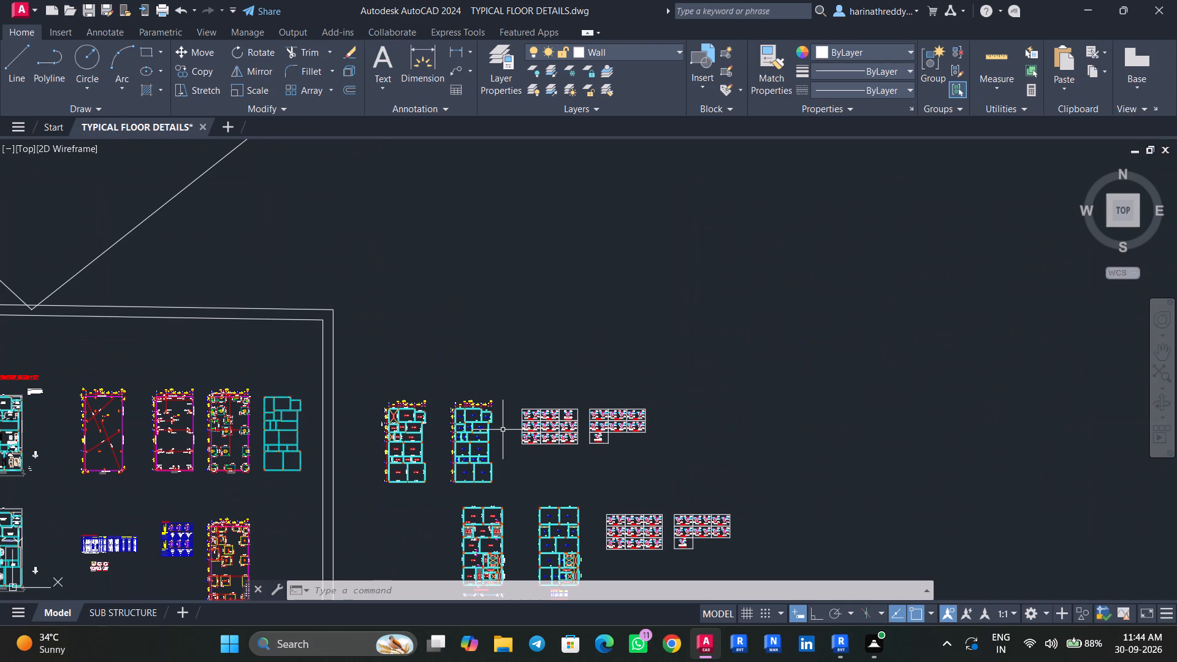
pyautogui.scroll(-2, 565, 374)
pyautogui.moveTo(574, 369); pyautogui.dragTo(619, 305, button='middle')
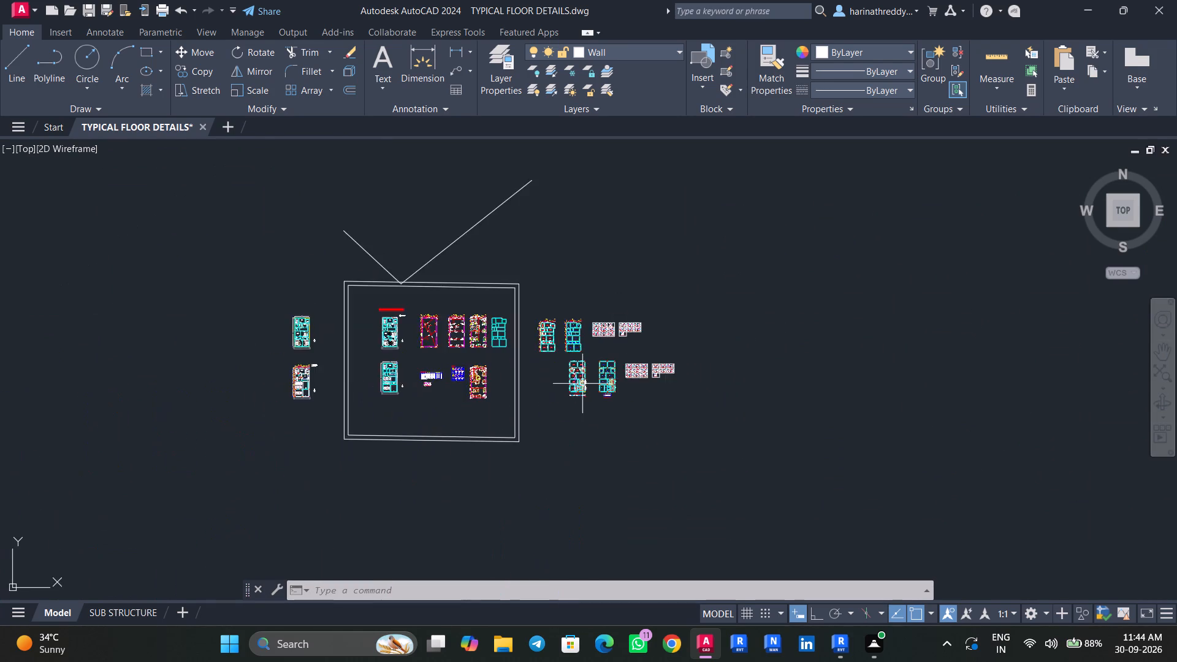
pyautogui.scroll(2, 556, 381)
pyautogui.moveTo(547, 359); pyautogui.dragTo(577, 430, button='middle')
pyautogui.scroll(2, 398, 357)
pyautogui.moveTo(420, 371); pyautogui.dragTo(524, 398, button='middle')
pyautogui.moveTo(759, 403); pyautogui.dragTo(500, 418, button='middle')
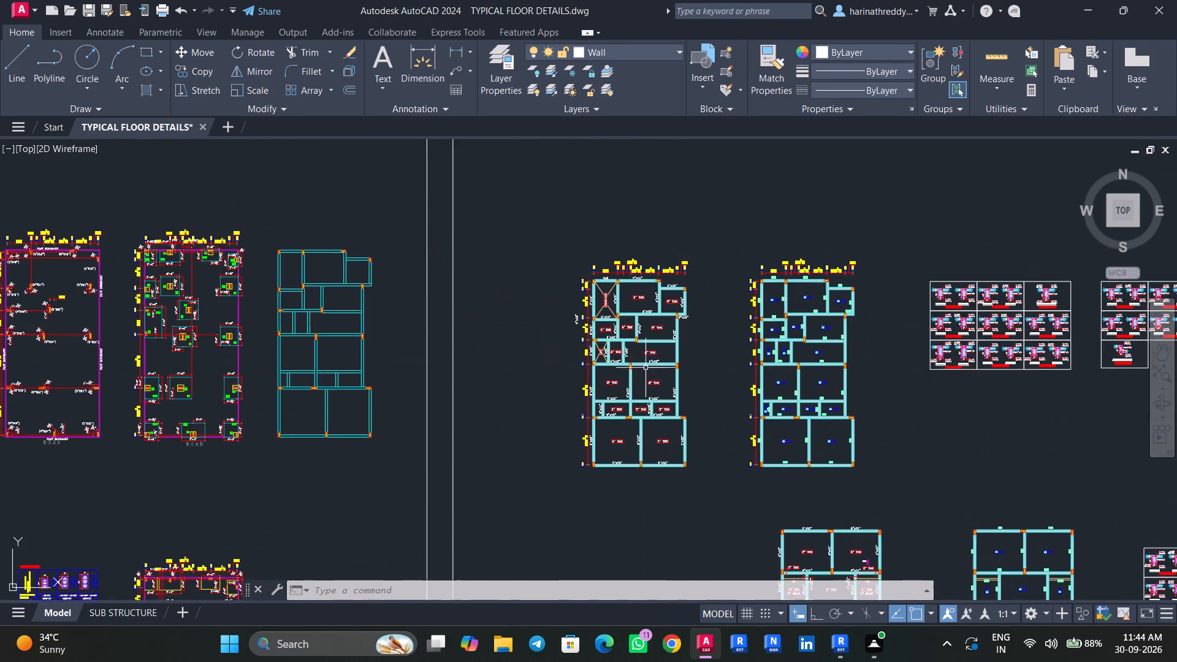
pyautogui.scroll(2, 737, 332)
pyautogui.moveTo(612, 365); pyautogui.dragTo(638, 400, button='middle')
pyautogui.scroll(3, 590, 361)
pyautogui.scroll(-2, 589, 361)
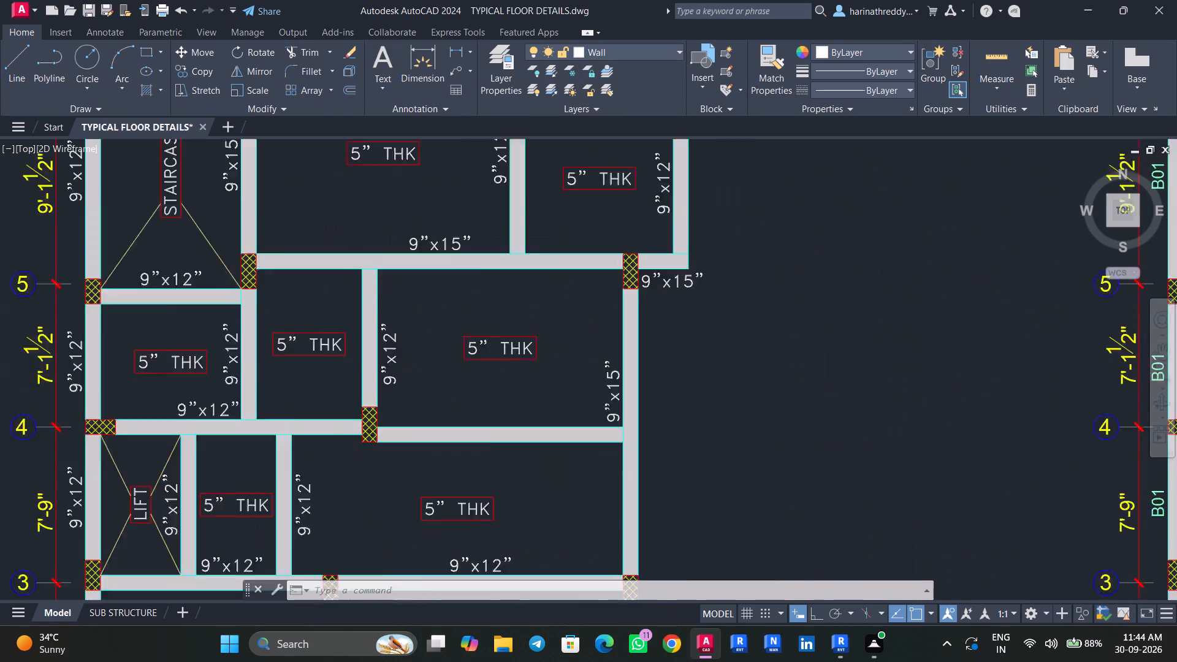
pyautogui.moveTo(588, 361); pyautogui.dragTo(556, 303, button='middle')
pyautogui.scroll(-1, 545, 316)
pyautogui.moveTo(667, 405); pyautogui.dragTo(561, 332, button='middle')
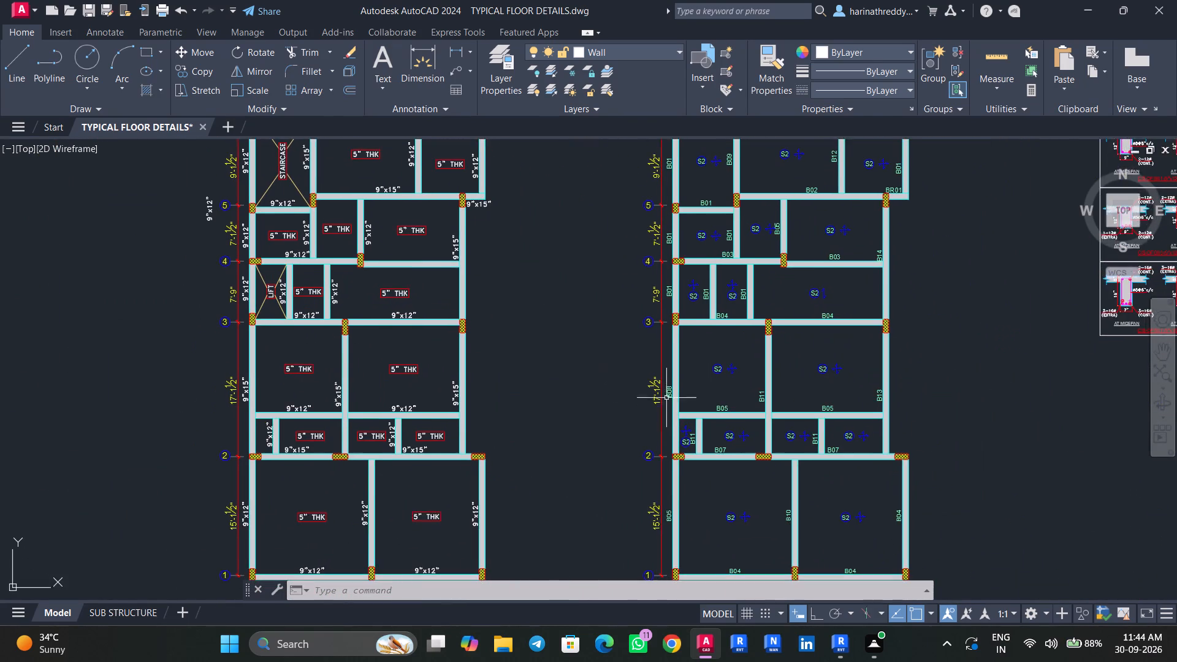
pyautogui.moveTo(732, 417); pyautogui.dragTo(598, 380, button='middle')
pyautogui.moveTo(688, 444); pyautogui.dragTo(465, 480, button='middle')
pyautogui.moveTo(772, 361); pyautogui.dragTo(495, 417, button='middle')
pyautogui.scroll(-2, 587, 371)
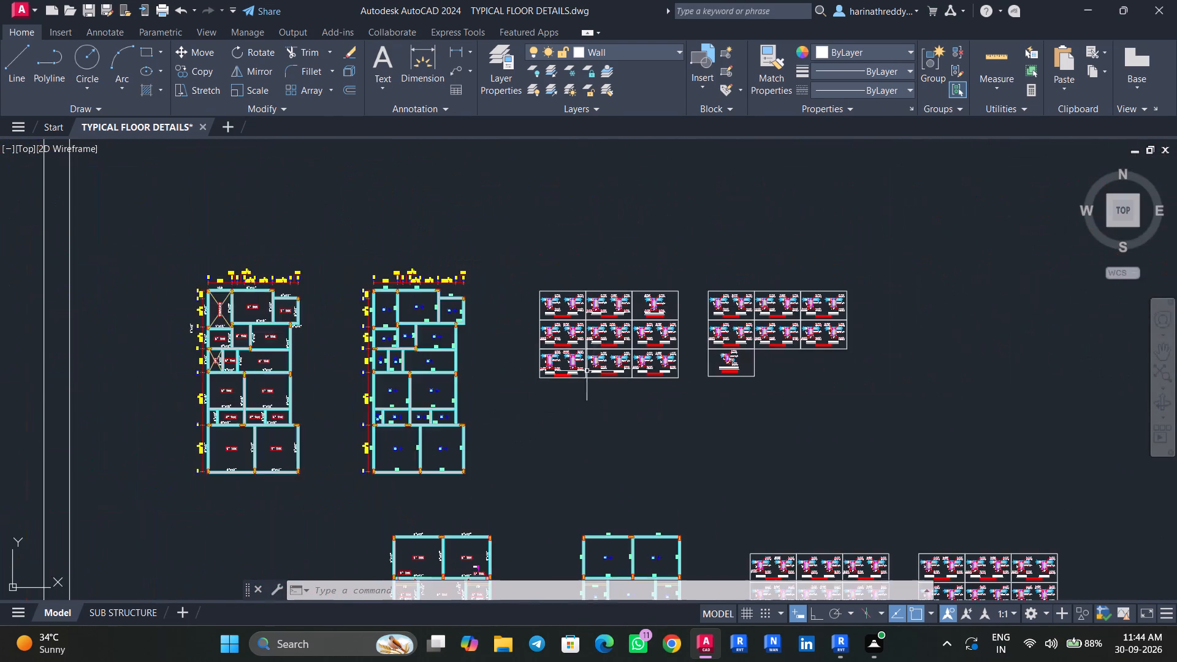
# Inspect the ground floor beam layout around beams B14 and B15 and slabs S1 and S2 beside the staircase.
pyautogui.moveTo(576, 377); pyautogui.dragTo(595, 234, button='middle')
pyautogui.moveTo(565, 397); pyautogui.dragTo(620, 269, button='middle')
pyautogui.scroll(3, 768, 392)
pyautogui.moveTo(614, 432); pyautogui.dragTo(677, 365, button='middle')
pyautogui.scroll(2, 543, 356)
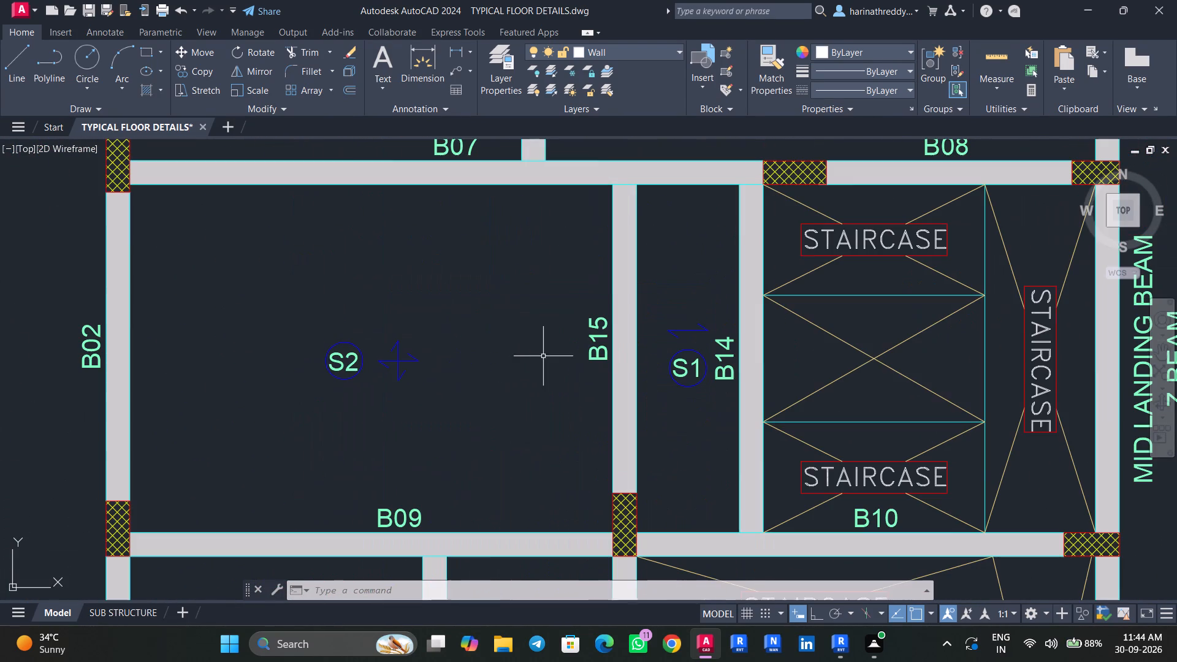
pyautogui.press('Escape')
pyautogui.press('Escape')
pyautogui.press('Escape')
pyautogui.press('Escape')
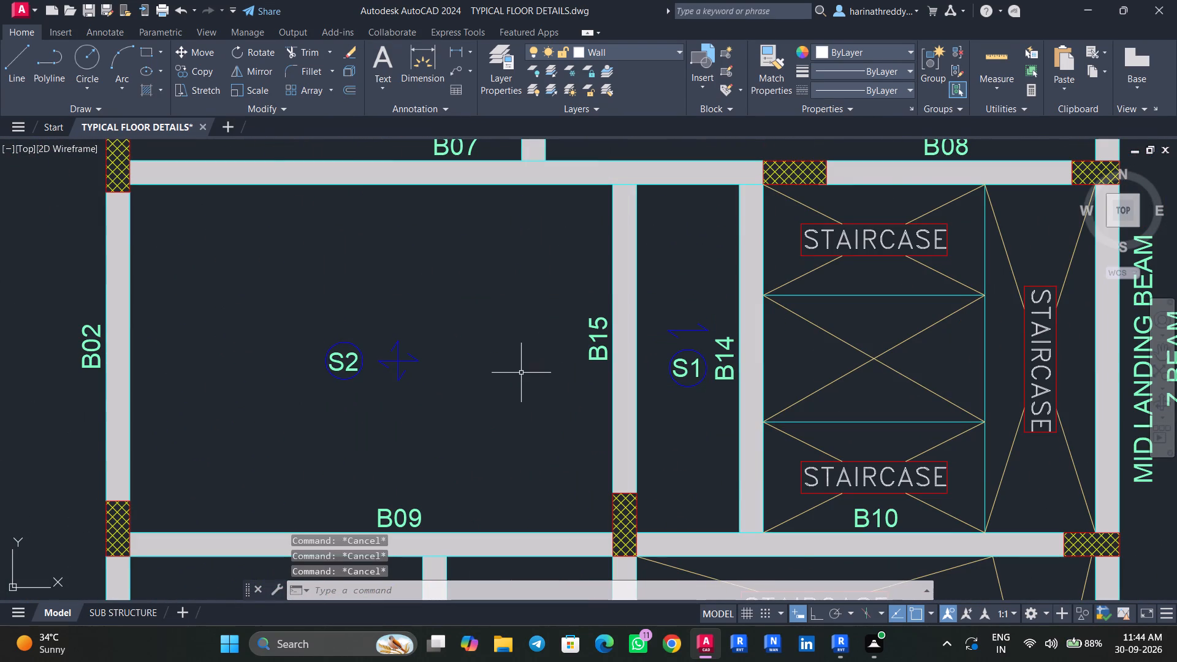
pyautogui.scroll(-4, 520, 373)
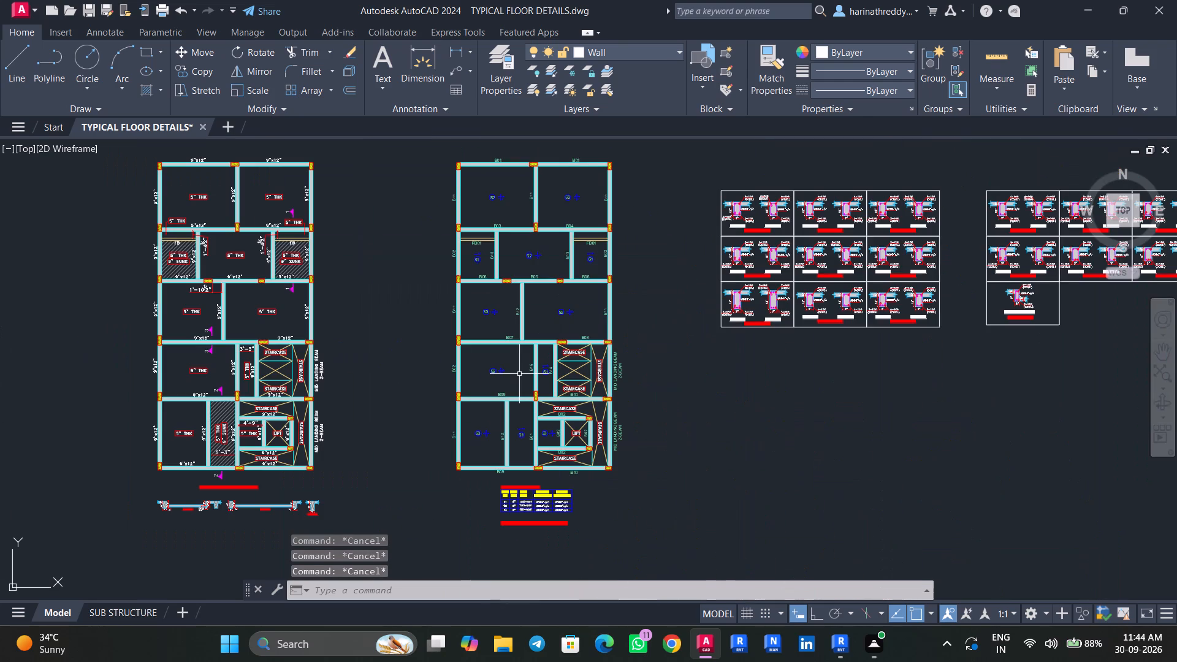
# Examine the gridded footing plan's column and footing labels, sizes and offsets between grids 7 and 3.
pyautogui.moveTo(519, 376); pyautogui.dragTo(528, 533, button='middle')
pyautogui.moveTo(508, 375); pyautogui.dragTo(564, 514, button='middle')
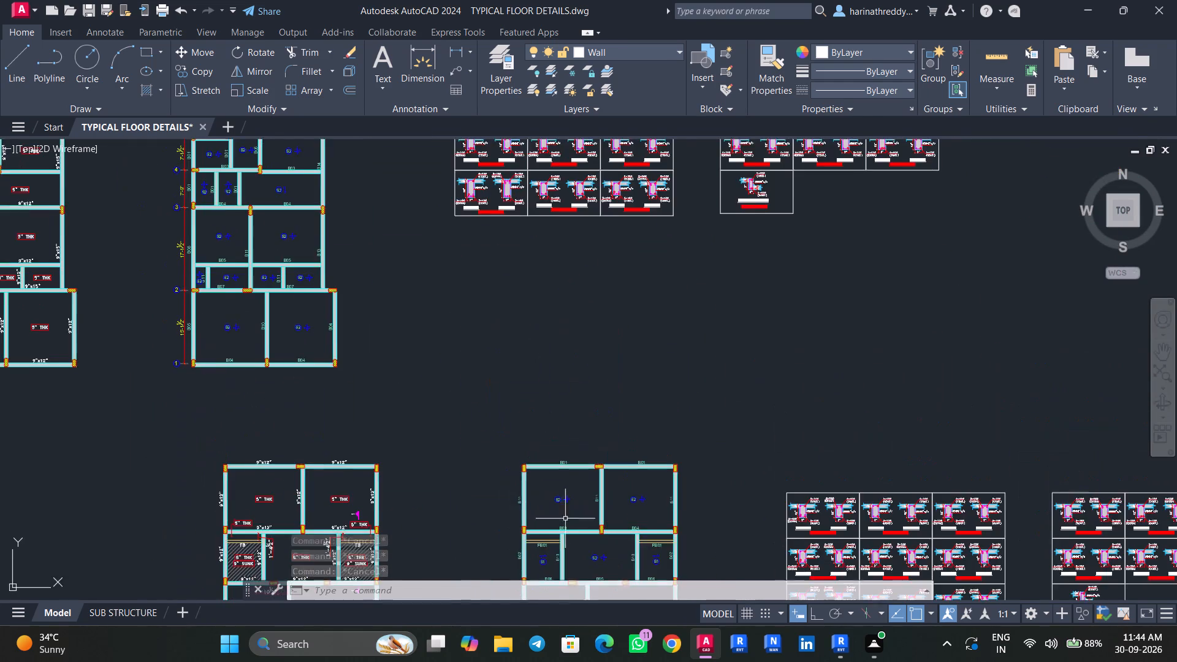
pyautogui.moveTo(564, 514); pyautogui.dragTo(565, 519, button='middle')
pyautogui.moveTo(406, 389); pyautogui.dragTo(465, 452, button='middle')
pyautogui.scroll(2, 302, 313)
pyautogui.scroll(-2, 327, 316)
pyautogui.moveTo(451, 386); pyautogui.dragTo(787, 397, button='middle')
pyautogui.scroll(-1, 787, 397)
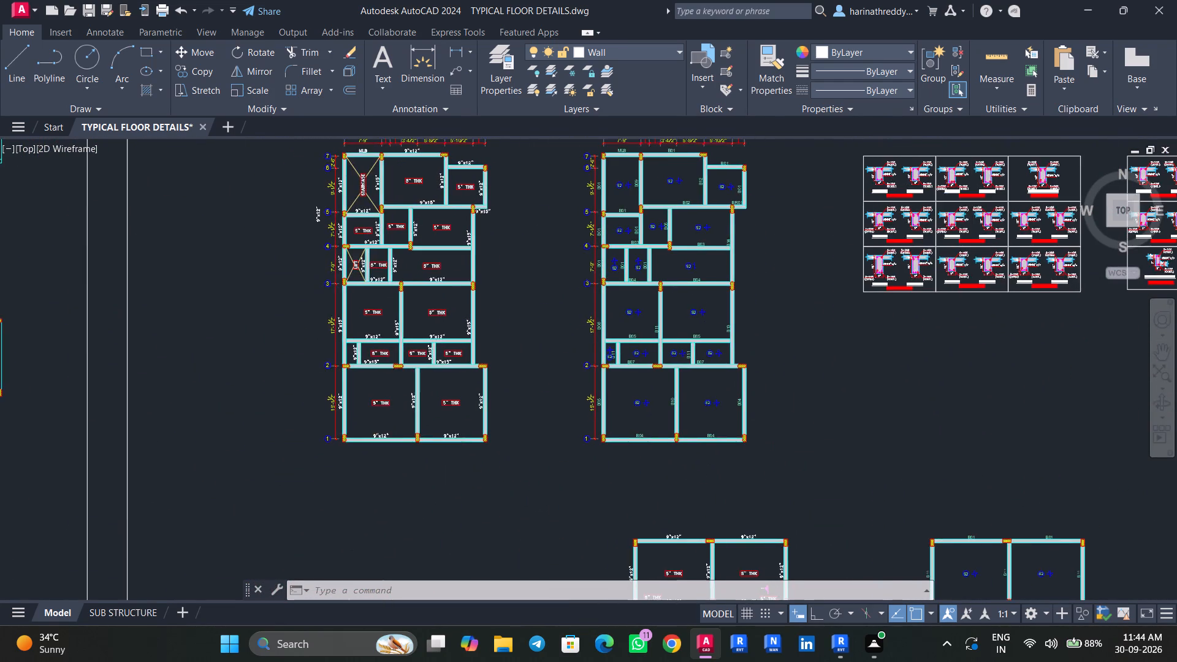
pyautogui.moveTo(580, 411); pyautogui.dragTo(604, 405, button='middle')
pyautogui.scroll(-1, 593, 390)
pyautogui.scroll(4, 253, 300)
pyautogui.moveTo(426, 299); pyautogui.dragTo(343, 357, button='middle')
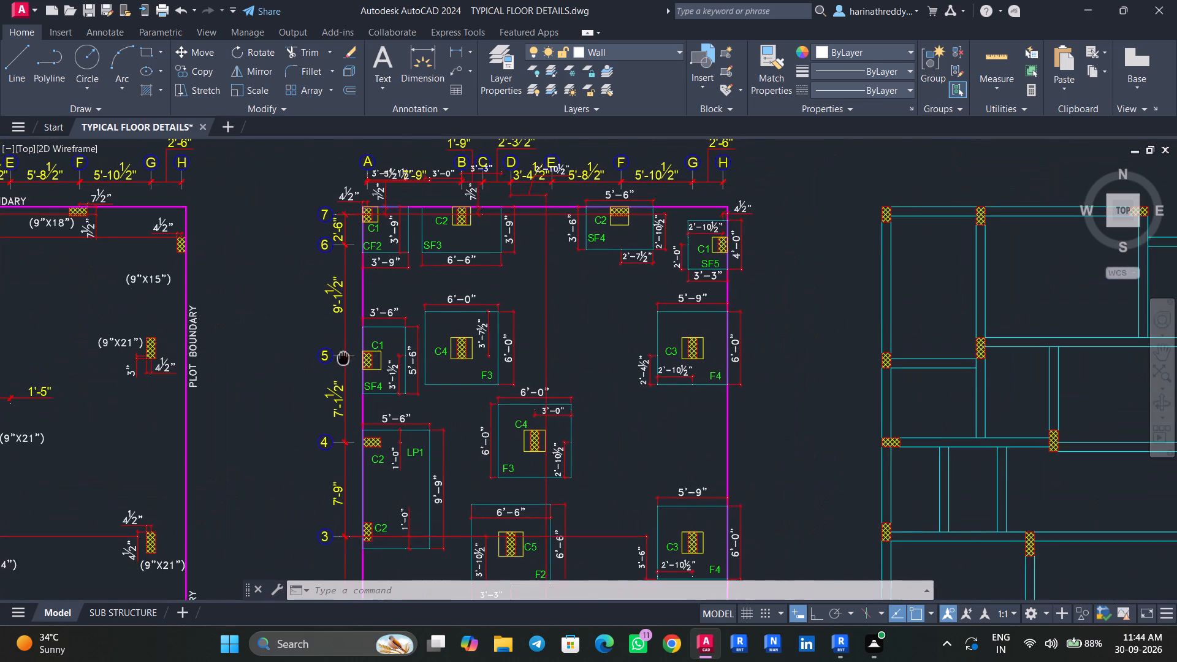
pyautogui.moveTo(343, 357); pyautogui.dragTo(272, 371, button='middle')
pyautogui.scroll(1, 343, 357)
pyautogui.scroll(-2, 277, 363)
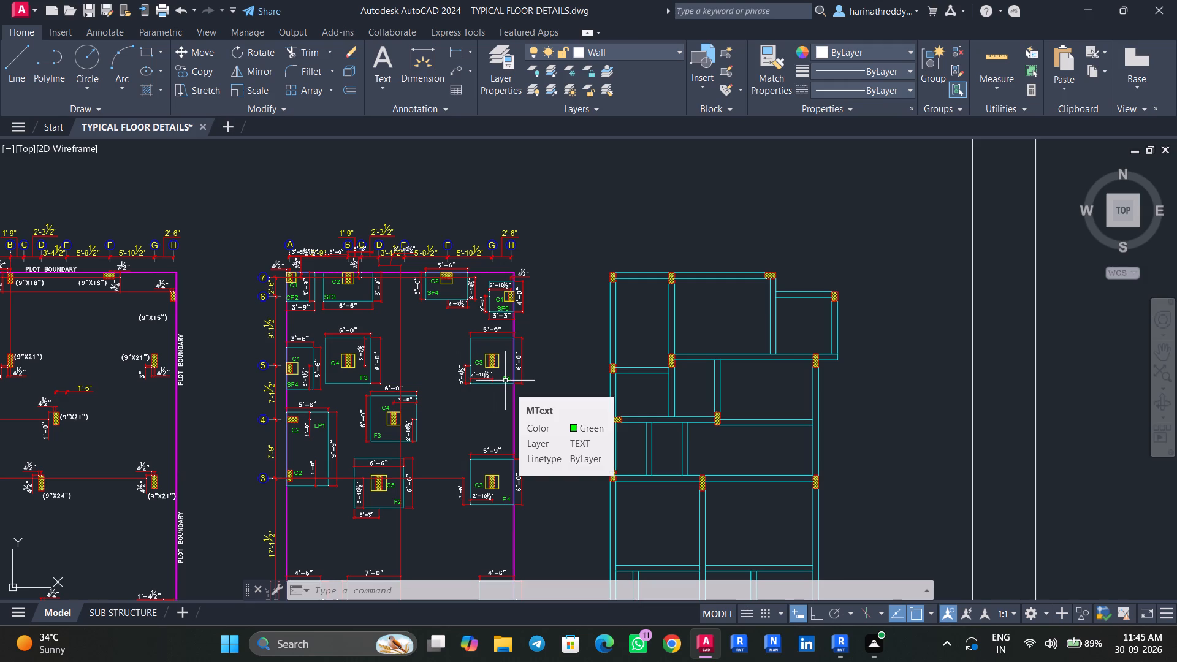
pyautogui.scroll(1, 506, 381)
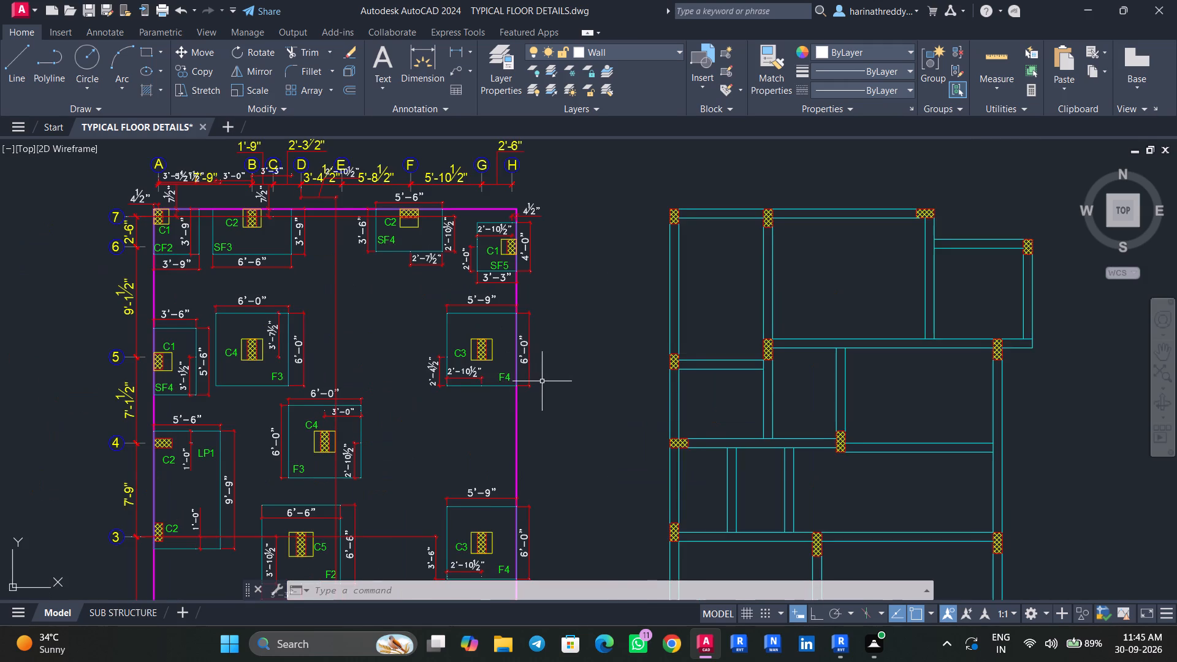
pyautogui.moveTo(542, 381); pyautogui.dragTo(520, 409, button='middle')
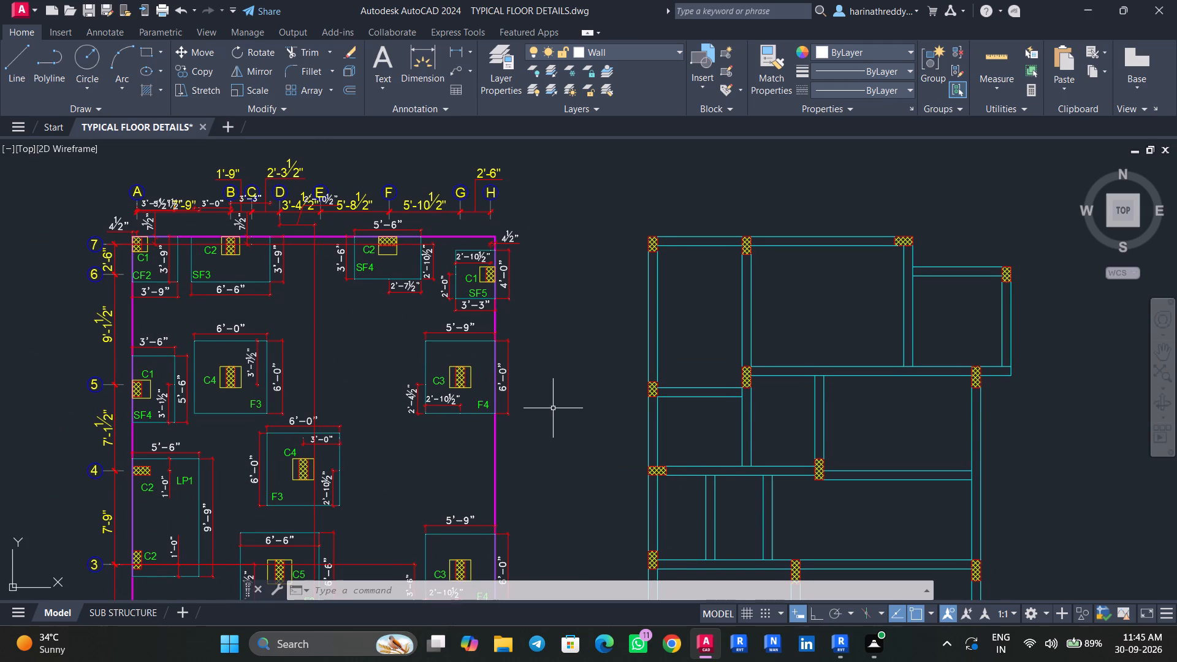
# Read the slab schedule below the ground floor beam layout for the slab thicknesses, types and span steel.
pyautogui.scroll(-2, 558, 408)
pyautogui.moveTo(558, 407); pyautogui.dragTo(509, 259, button='middle')
pyautogui.scroll(-3, 503, 269)
pyautogui.moveTo(625, 314); pyautogui.dragTo(550, 299, button='middle')
pyautogui.scroll(4, 725, 353)
pyautogui.moveTo(713, 354); pyautogui.dragTo(842, 149, button='middle')
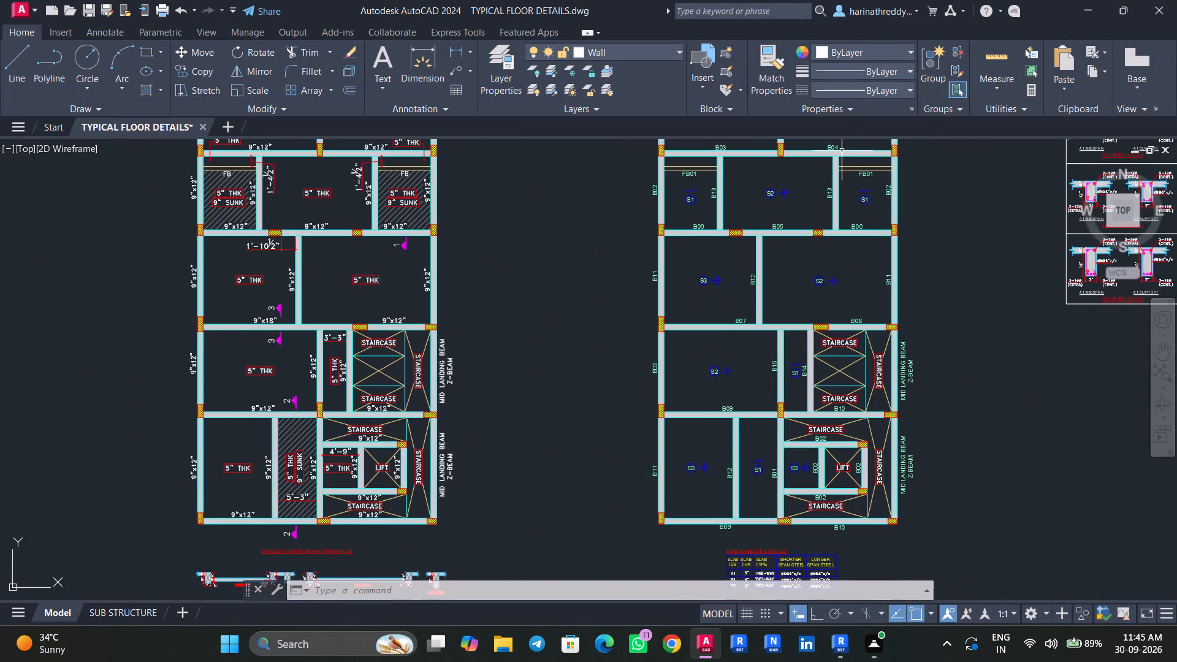
pyautogui.moveTo(753, 467); pyautogui.dragTo(738, 314, button='middle')
pyautogui.scroll(2, 737, 424)
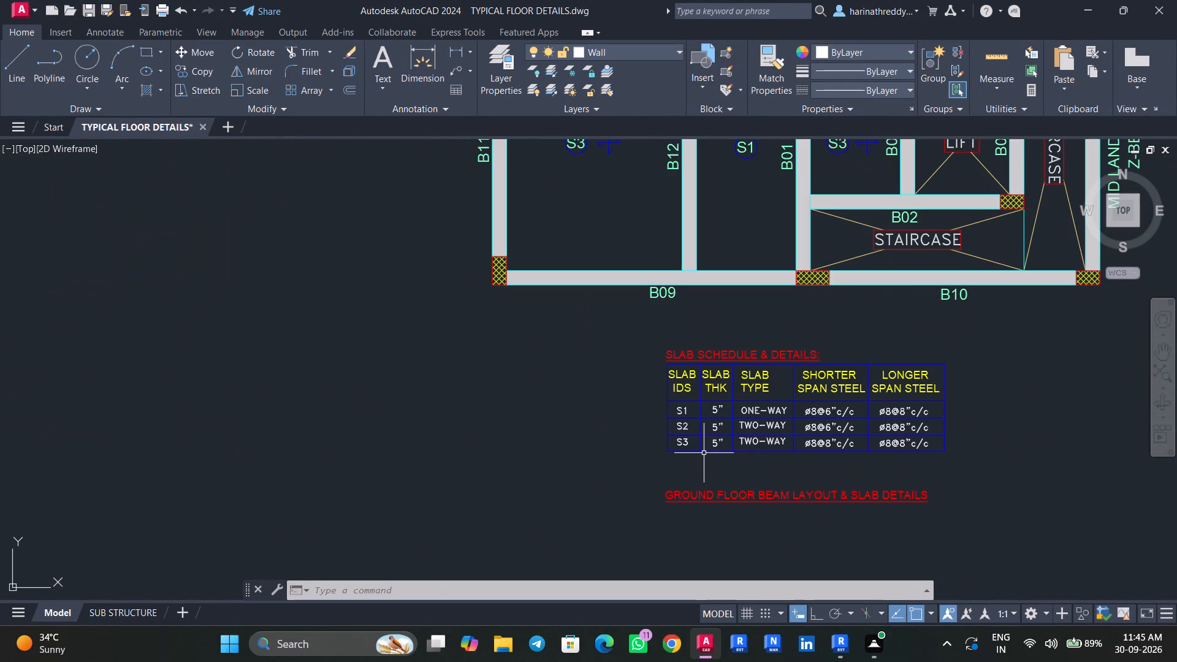
# Examine Section 1-1 of the sunken slab and the beam sizes and slab thicknesses around the staircase bays.
pyautogui.scroll(-2, 701, 454)
pyautogui.moveTo(348, 461); pyautogui.dragTo(462, 455, button='middle')
pyautogui.scroll(-1, 462, 455)
pyautogui.scroll(5, 375, 466)
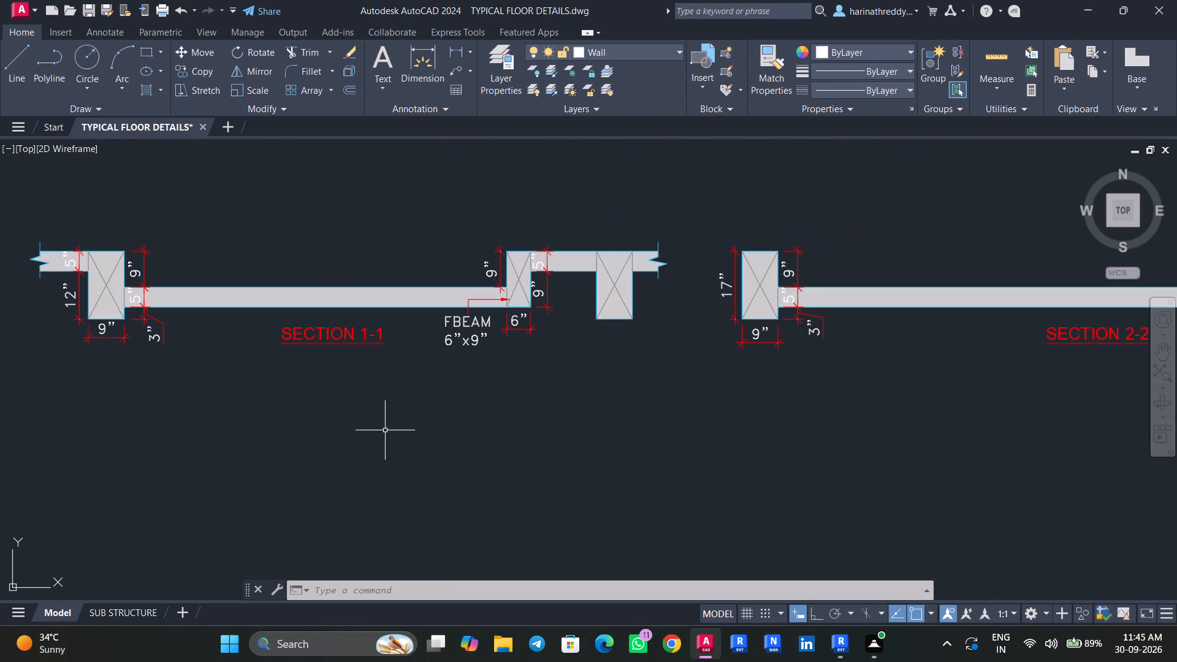
pyautogui.scroll(-4, 385, 430)
pyautogui.moveTo(482, 386); pyautogui.dragTo(467, 468, button='middle')
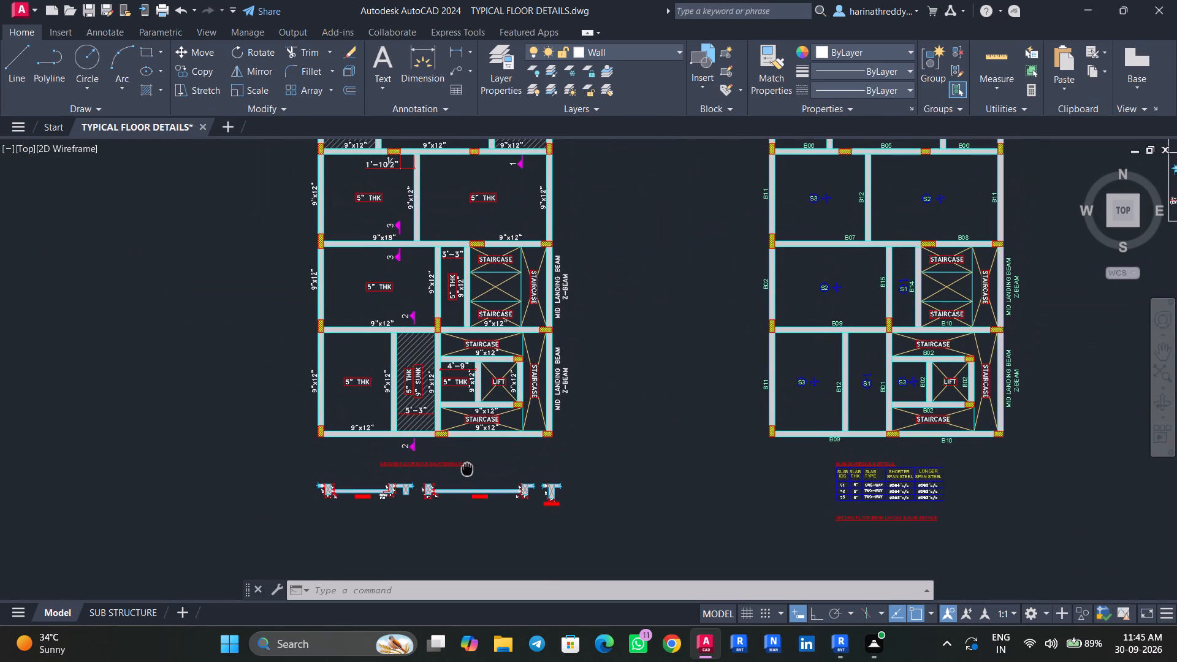
pyautogui.moveTo(467, 468); pyautogui.dragTo(475, 547, button='middle')
pyautogui.scroll(1, 461, 328)
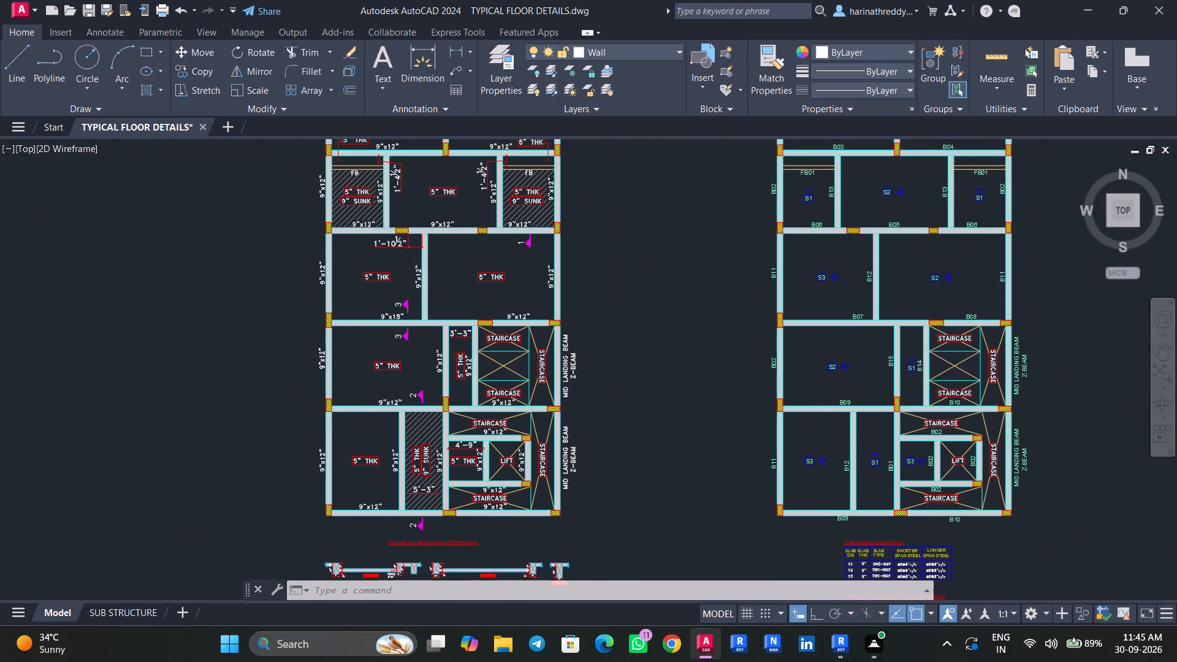
pyautogui.scroll(1, 461, 354)
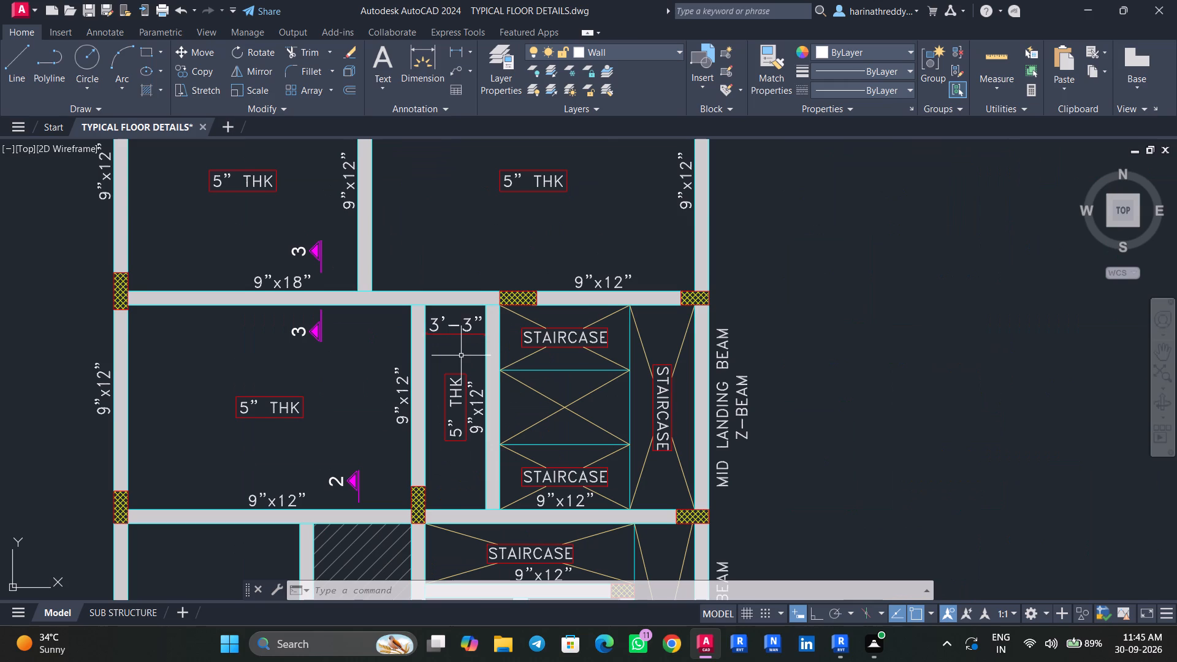
# Review the gridded framing plan again, reading the beam sizes and grid spacings from grid 7 down to grid 2.
pyautogui.scroll(-1, 460, 358)
pyautogui.moveTo(473, 380); pyautogui.dragTo(499, 497, button='middle')
pyautogui.scroll(-3, 493, 460)
pyautogui.moveTo(477, 403); pyautogui.dragTo(560, 598, button='middle')
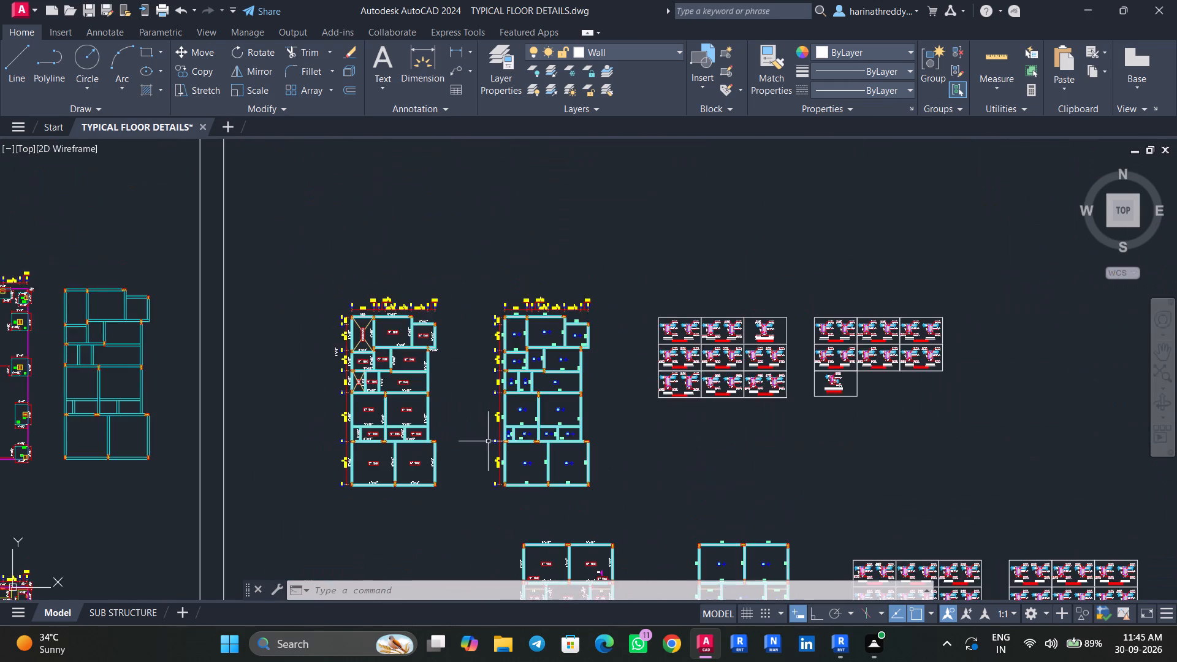
pyautogui.scroll(4, 389, 340)
pyautogui.moveTo(375, 357); pyautogui.dragTo(408, 367, button='middle')
pyautogui.moveTo(408, 367); pyautogui.dragTo(505, 193, button='middle')
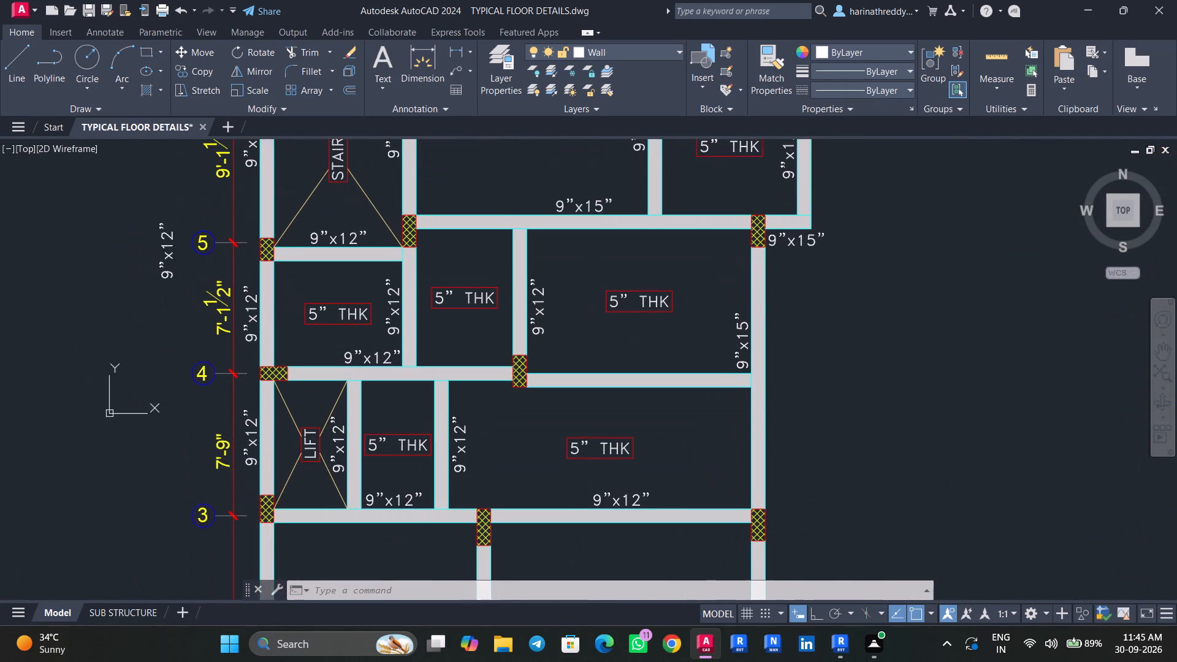
pyautogui.moveTo(519, 351); pyautogui.dragTo(547, 198, button='middle')
pyautogui.scroll(-1, 545, 308)
pyautogui.moveTo(541, 305); pyautogui.dragTo(535, 301, button='middle')
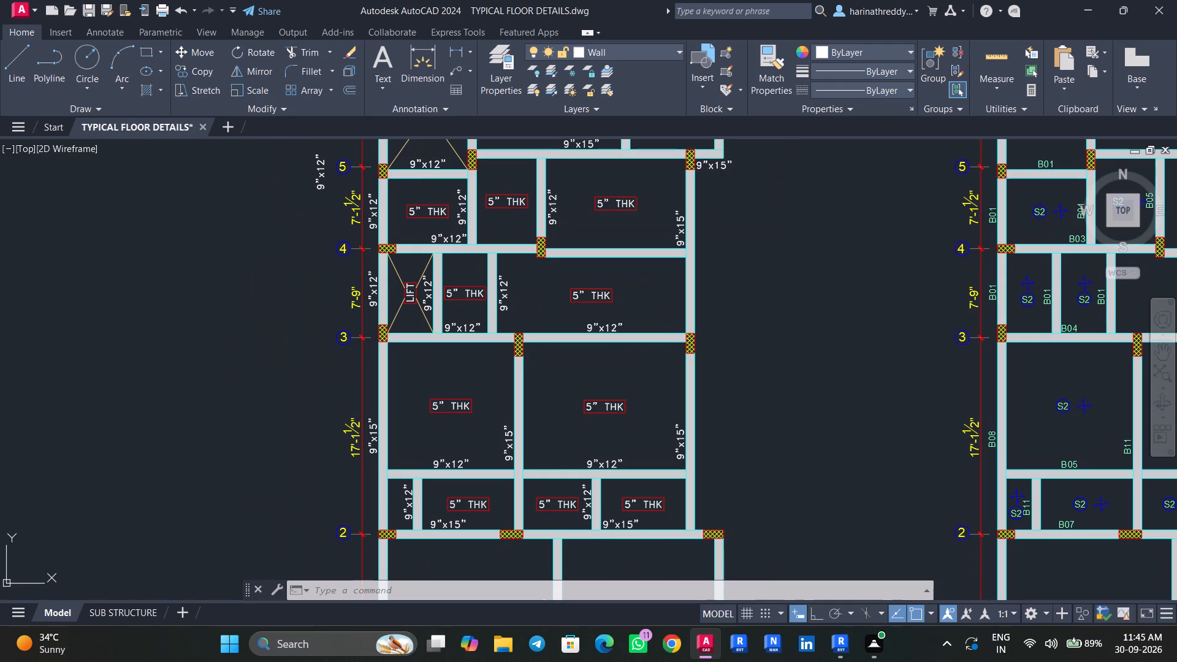
pyautogui.scroll(-1, 535, 301)
pyautogui.moveTo(535, 303); pyautogui.dragTo(504, 429, button='middle')
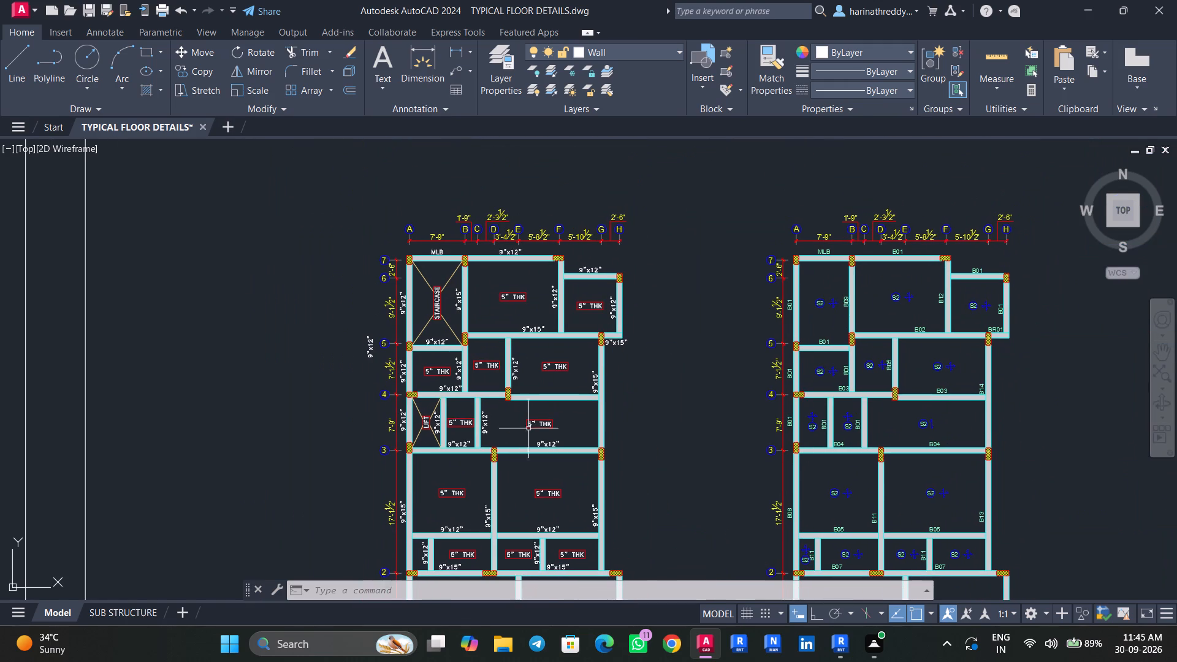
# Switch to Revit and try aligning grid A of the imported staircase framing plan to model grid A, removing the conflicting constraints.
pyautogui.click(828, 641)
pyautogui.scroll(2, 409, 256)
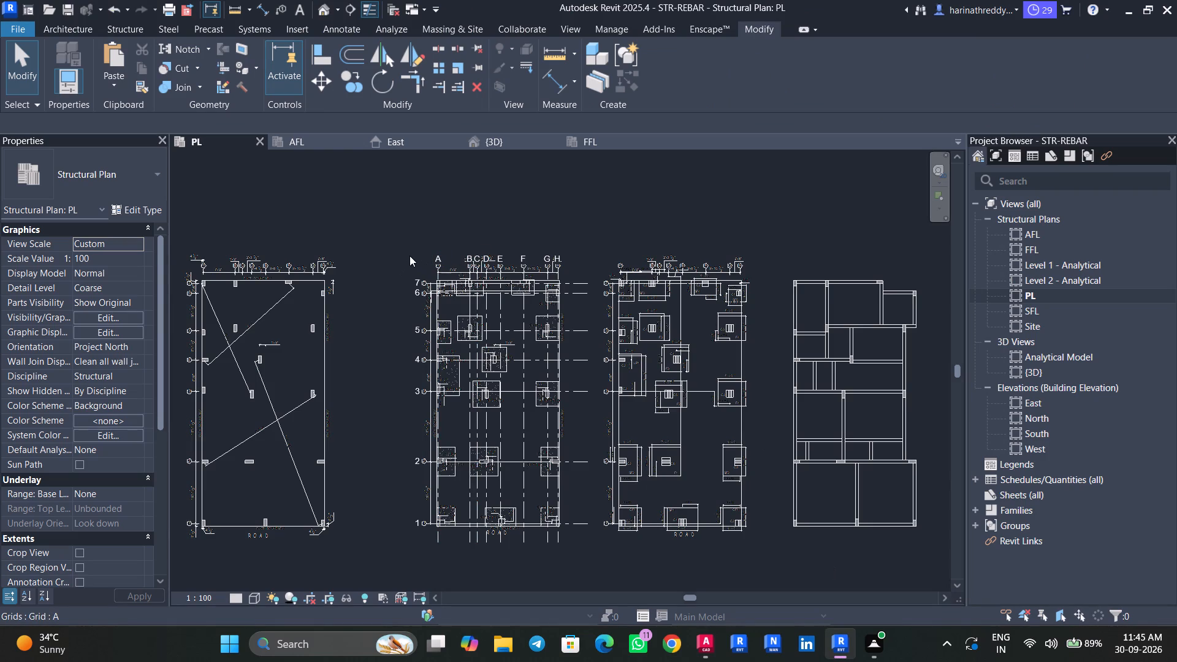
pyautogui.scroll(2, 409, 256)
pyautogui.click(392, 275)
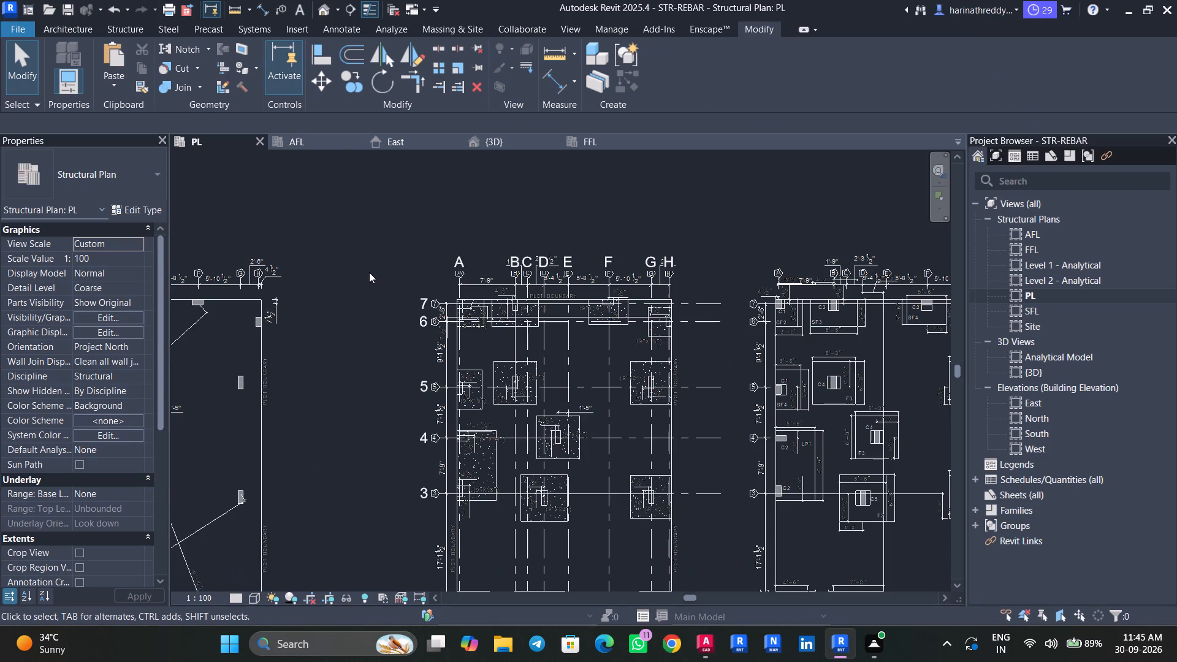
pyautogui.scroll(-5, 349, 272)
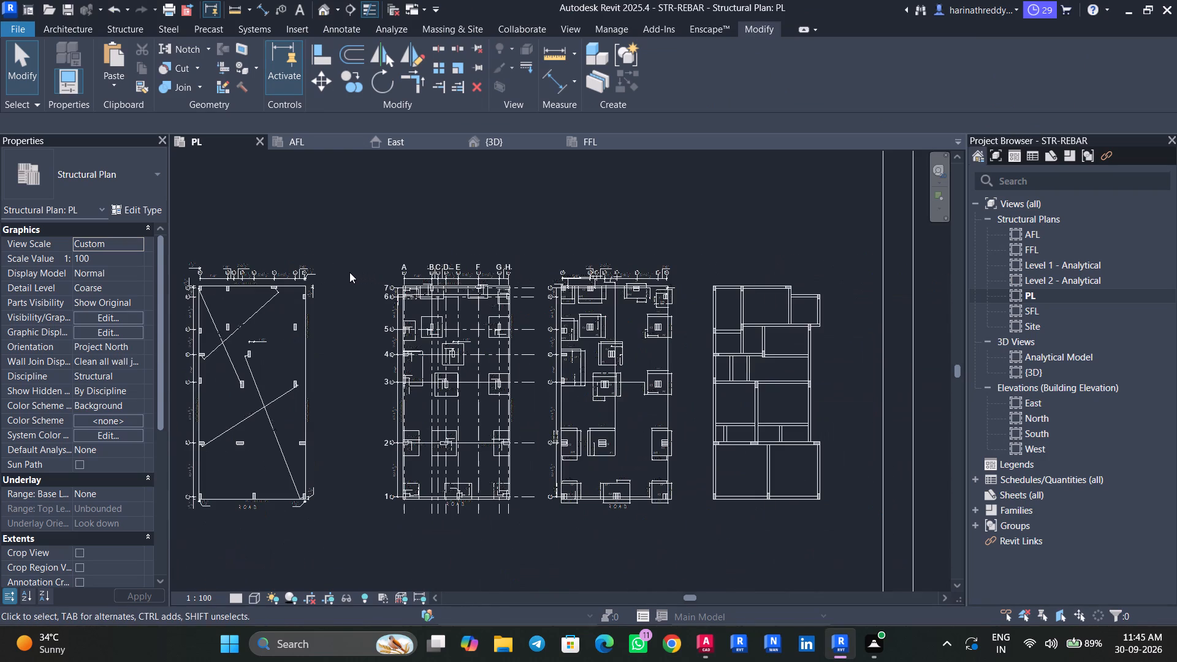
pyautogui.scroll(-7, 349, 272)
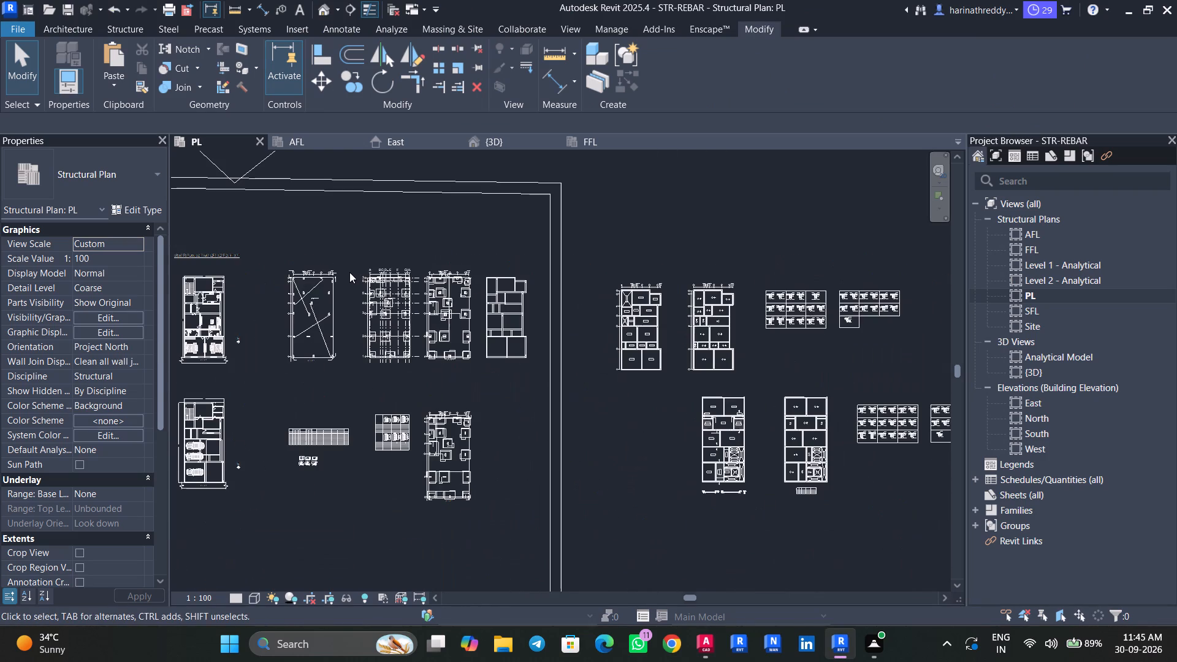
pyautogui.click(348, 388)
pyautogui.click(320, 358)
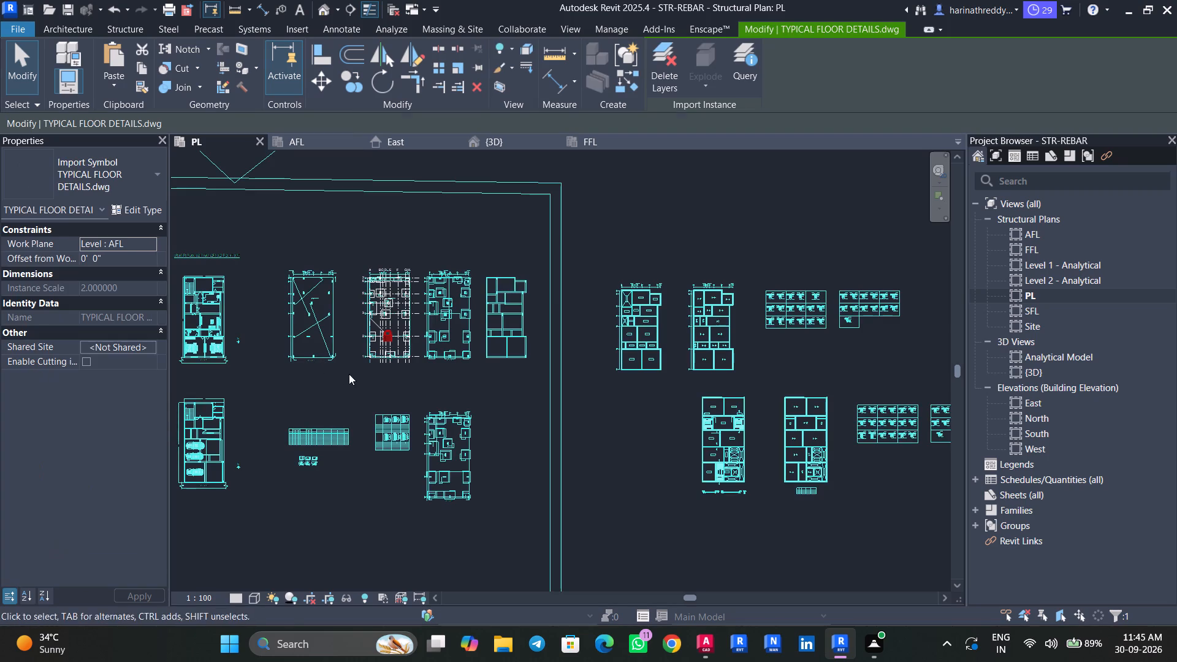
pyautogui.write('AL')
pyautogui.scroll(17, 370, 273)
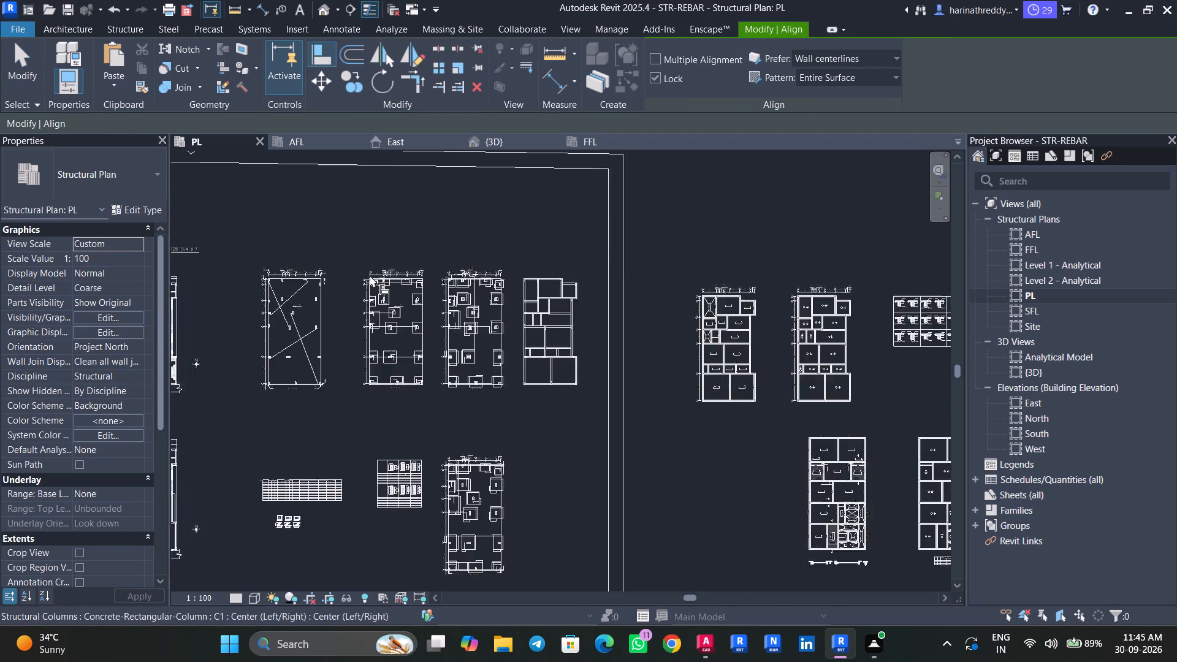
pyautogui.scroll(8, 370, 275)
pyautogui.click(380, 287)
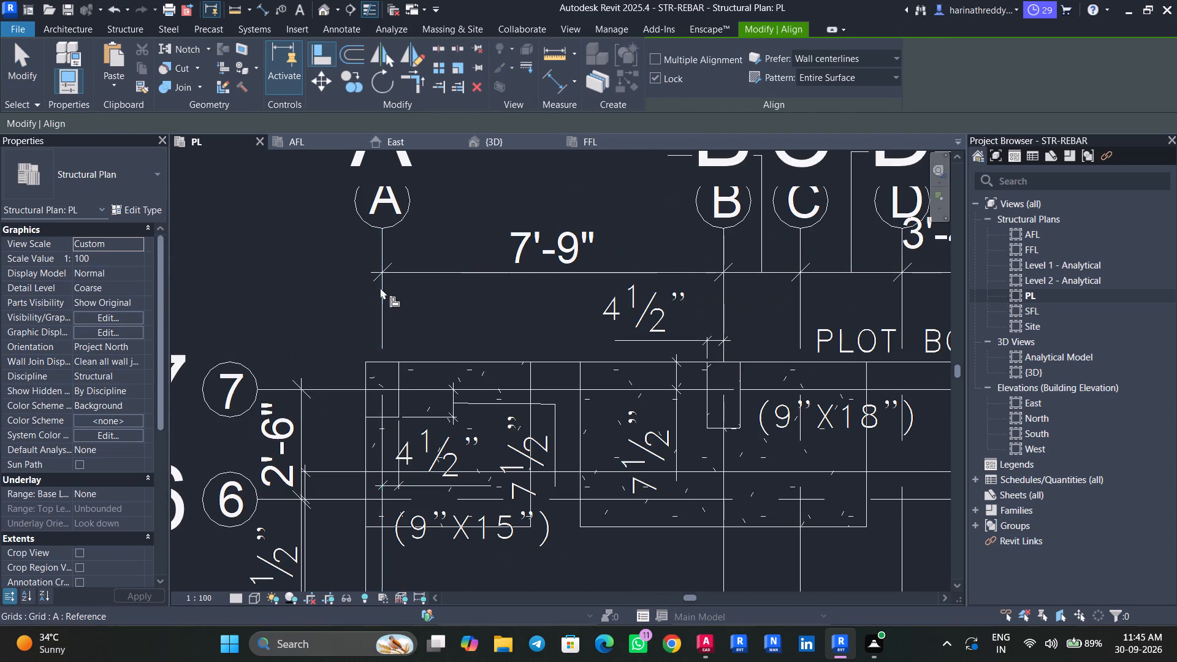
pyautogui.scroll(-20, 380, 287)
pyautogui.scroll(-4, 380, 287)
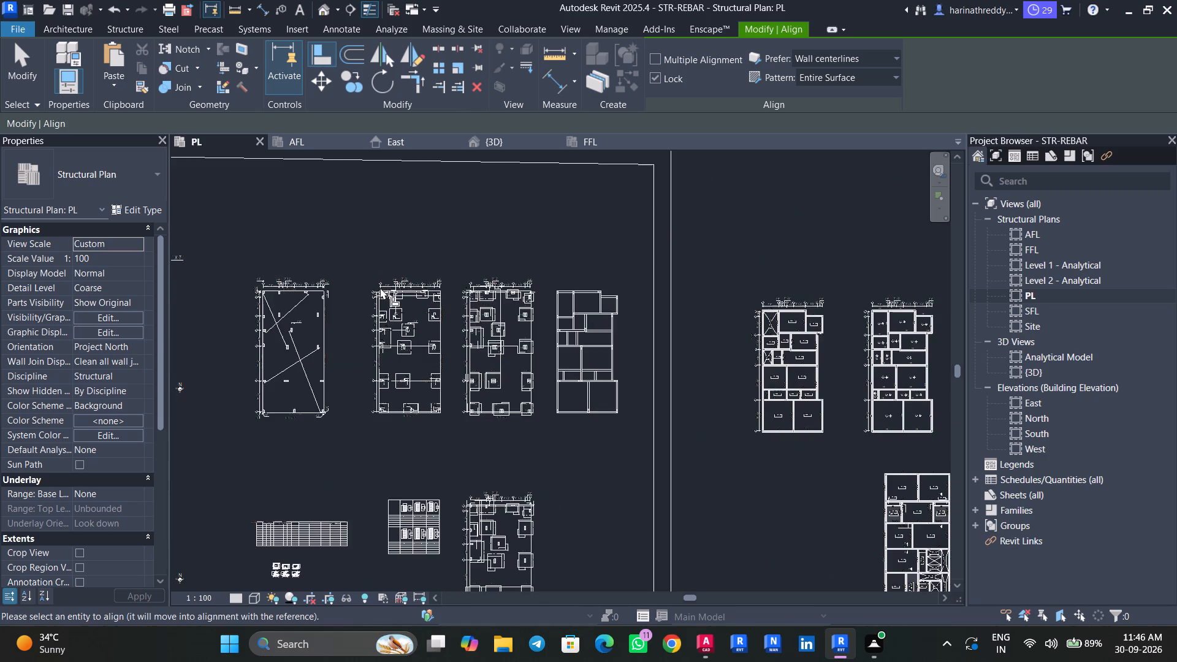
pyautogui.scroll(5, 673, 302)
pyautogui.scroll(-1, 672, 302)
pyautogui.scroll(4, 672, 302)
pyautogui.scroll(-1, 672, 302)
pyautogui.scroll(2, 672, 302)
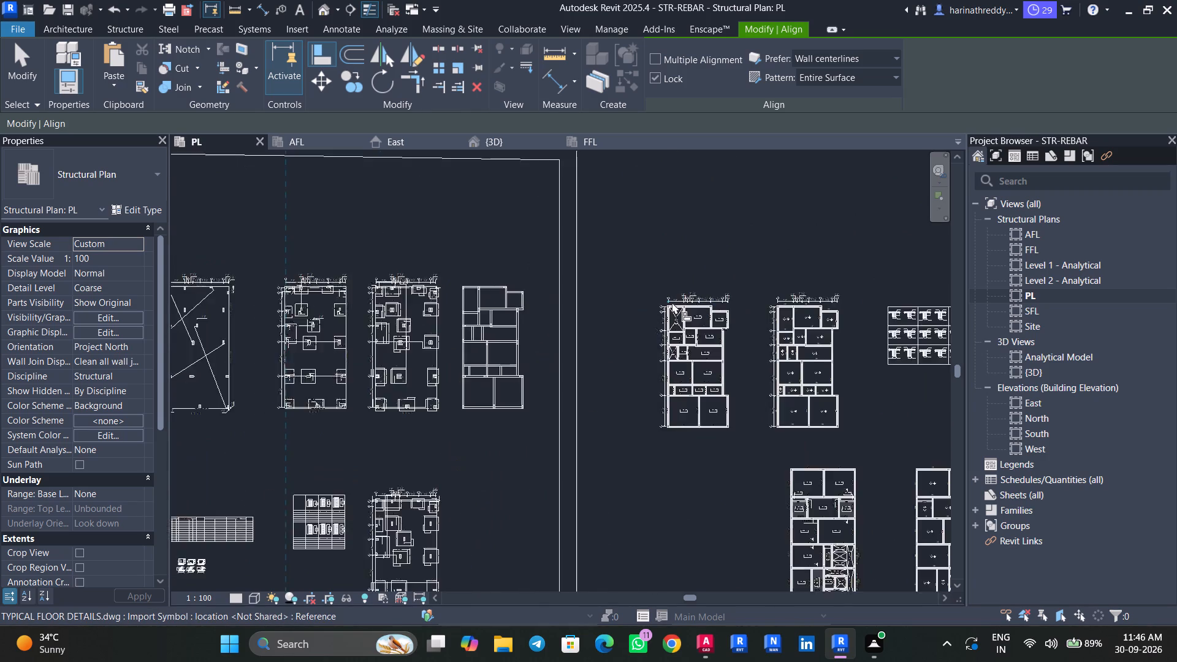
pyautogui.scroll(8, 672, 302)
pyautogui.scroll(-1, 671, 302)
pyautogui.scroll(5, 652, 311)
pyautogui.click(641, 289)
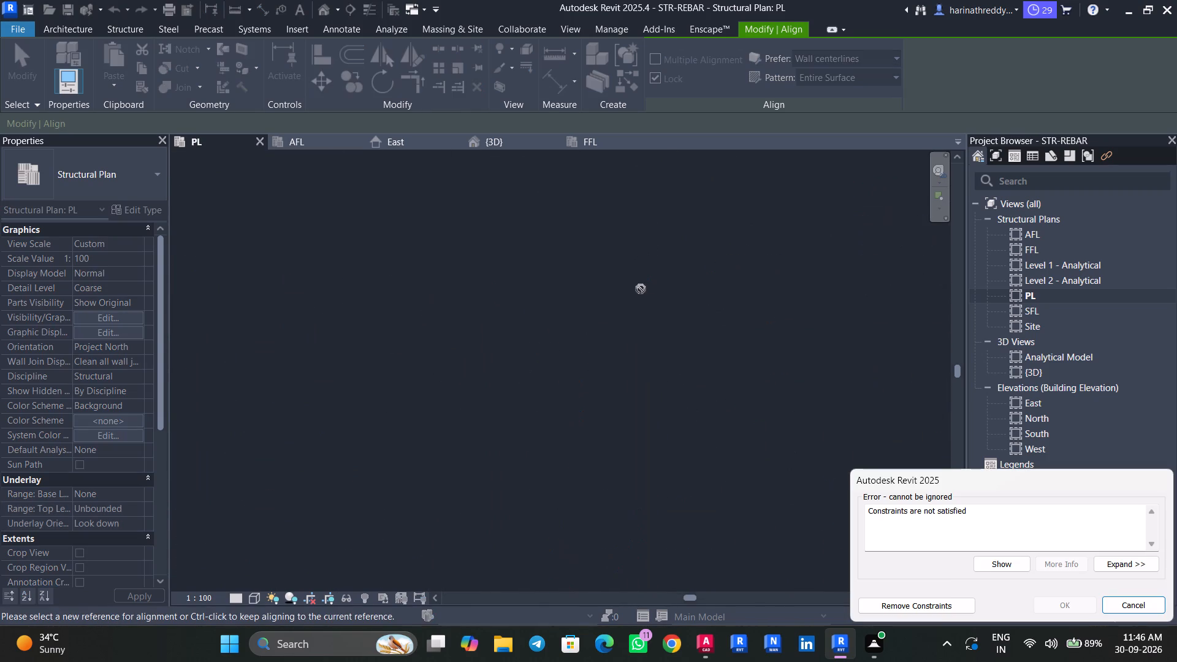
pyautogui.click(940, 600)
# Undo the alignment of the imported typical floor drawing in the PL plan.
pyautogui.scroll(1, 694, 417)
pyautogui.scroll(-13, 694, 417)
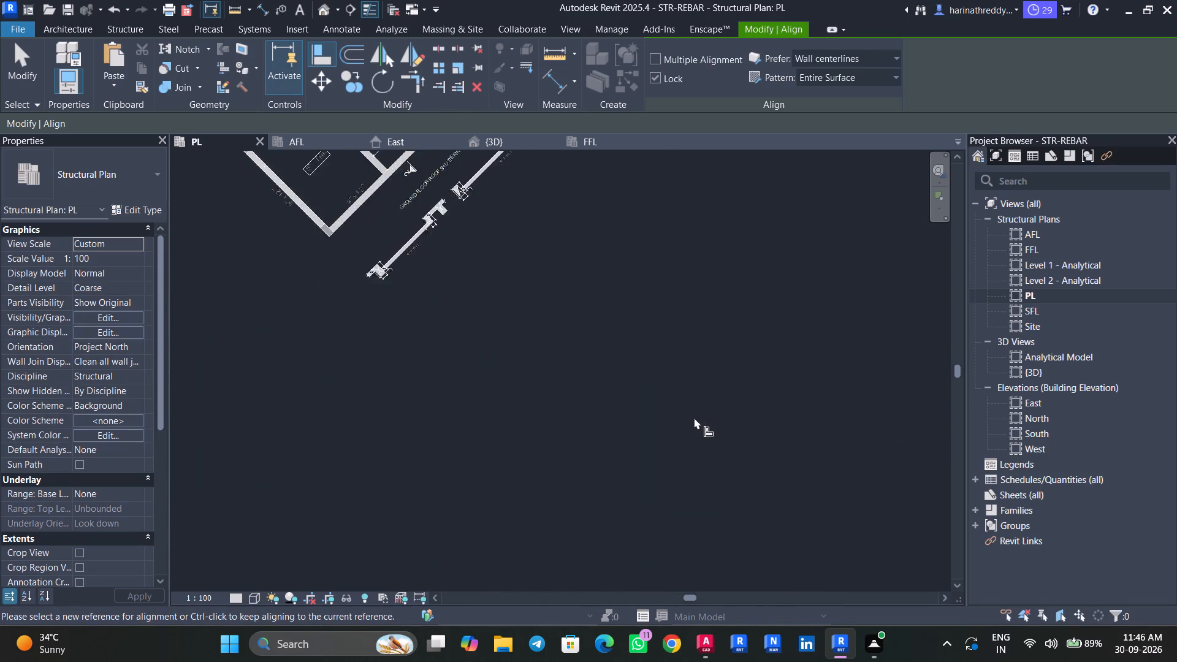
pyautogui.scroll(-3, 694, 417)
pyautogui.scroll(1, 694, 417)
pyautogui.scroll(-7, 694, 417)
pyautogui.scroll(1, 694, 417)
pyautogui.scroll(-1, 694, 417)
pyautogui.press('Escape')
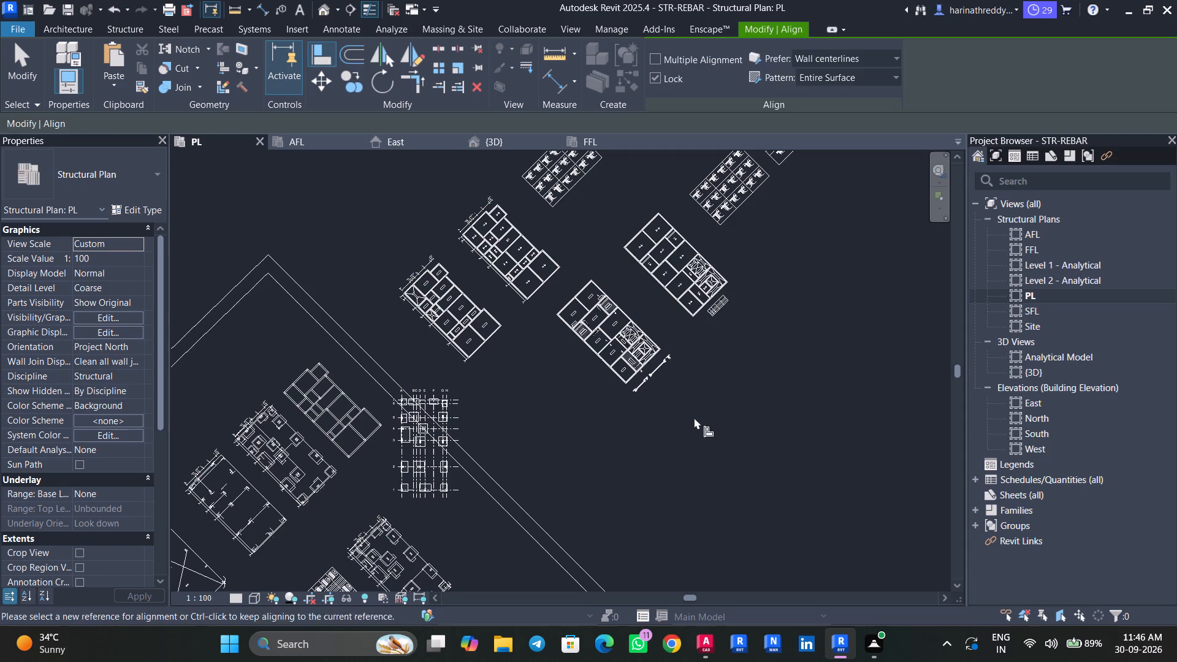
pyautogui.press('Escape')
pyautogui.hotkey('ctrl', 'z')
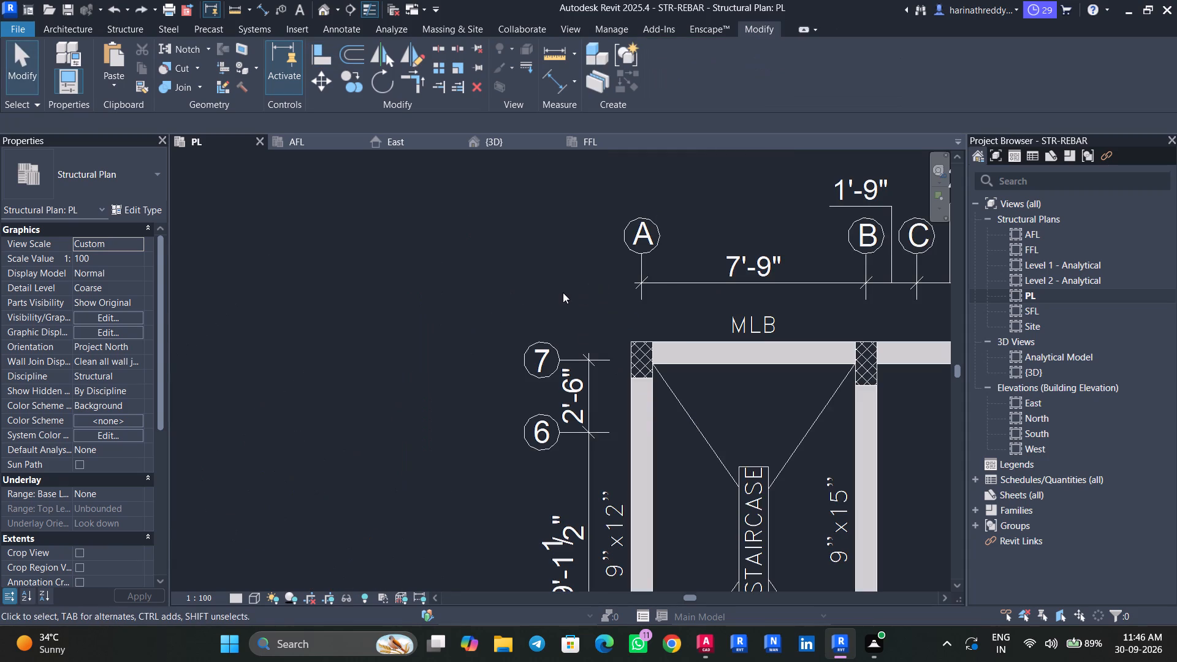
# Align grid A of the imported drawing's staircase framing plan to model grid A in the PL plan, removing the conflicting constraints.
pyautogui.scroll(-17, 562, 292)
pyautogui.moveTo(517, 316); pyautogui.dragTo(806, 319, button='middle')
pyautogui.scroll(1, 806, 319)
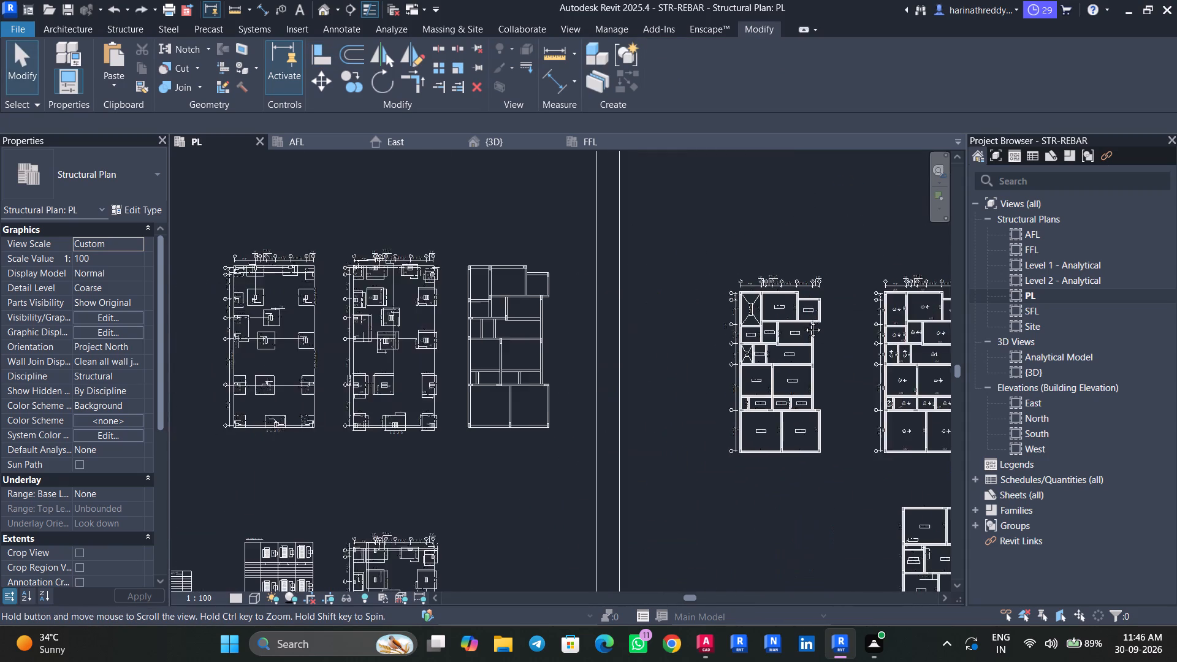
pyautogui.click(238, 416)
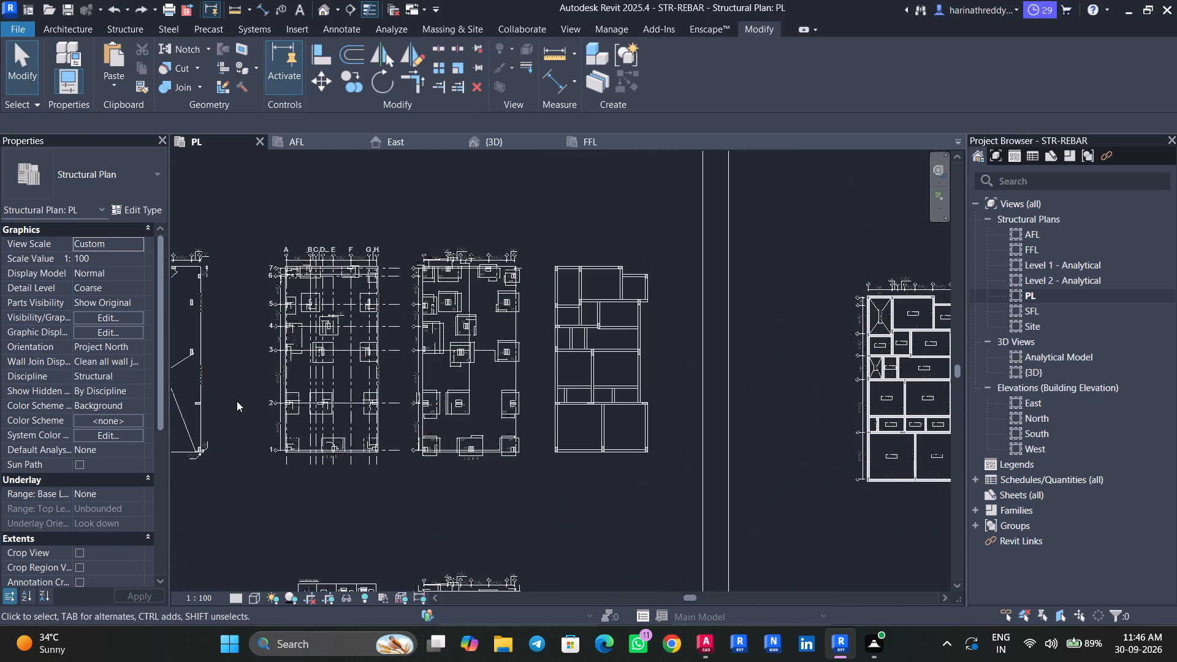
pyautogui.click(234, 361)
pyautogui.click(703, 542)
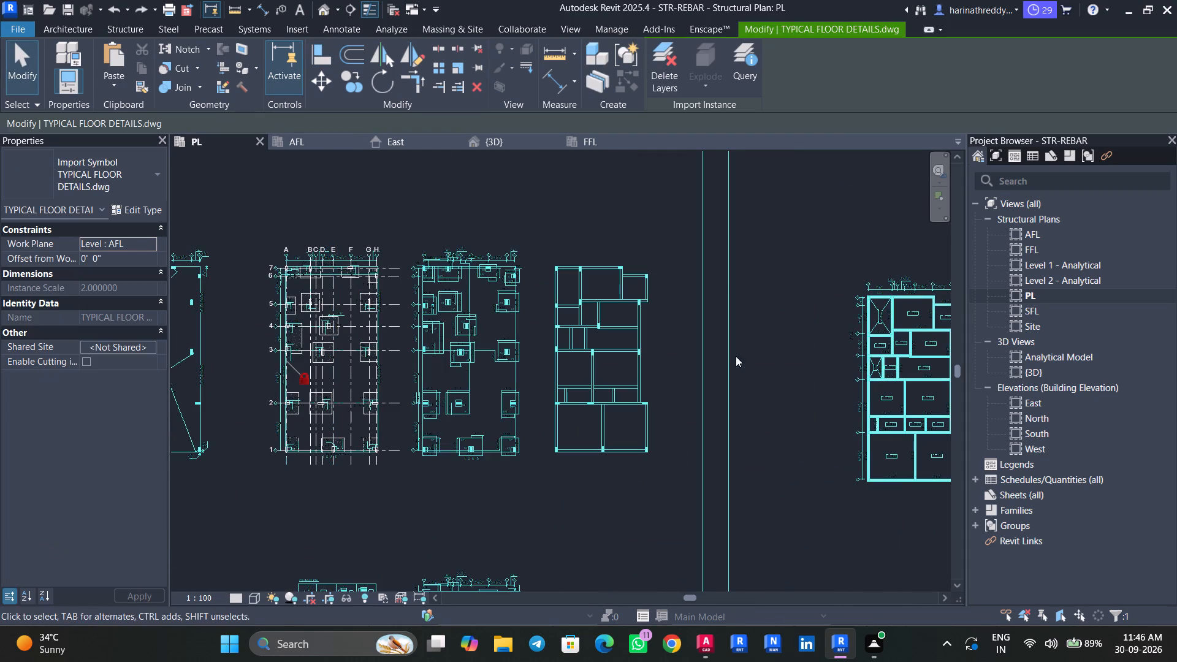
pyautogui.write('AL')
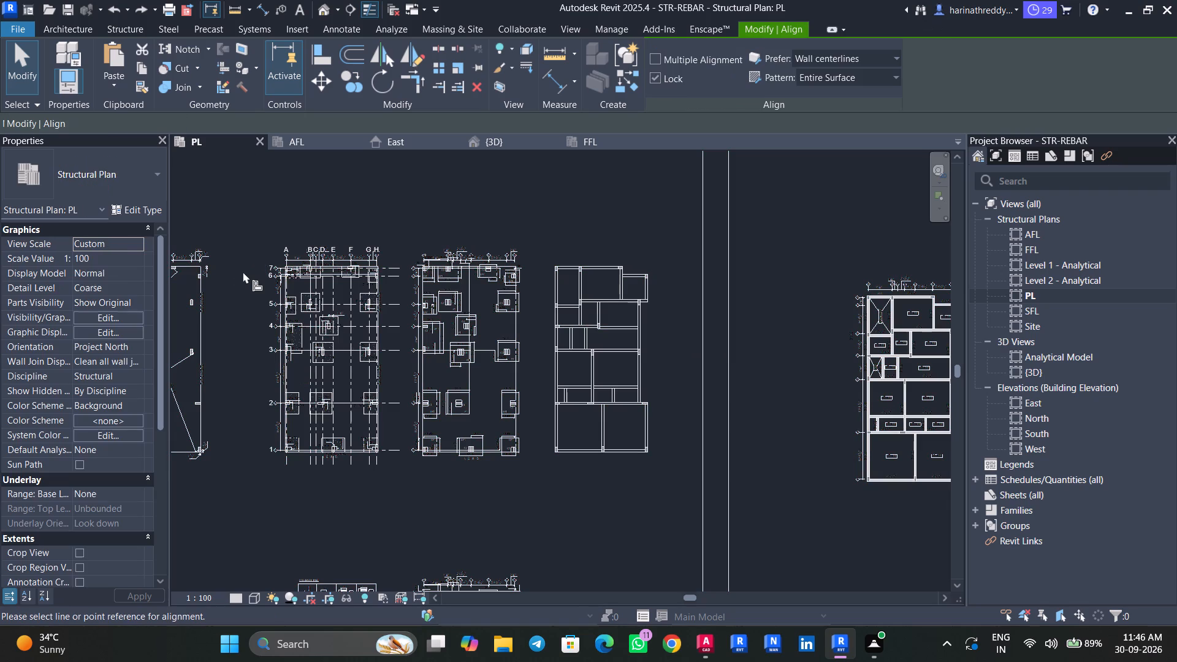
pyautogui.scroll(20, 289, 261)
pyautogui.scroll(1, 289, 261)
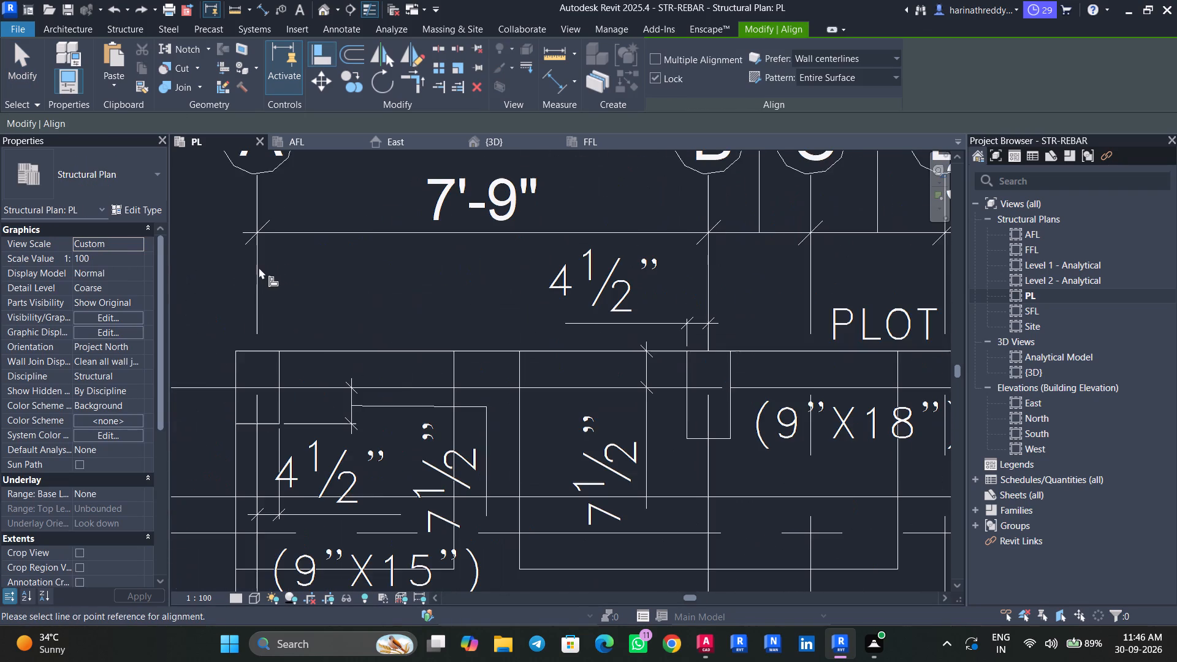
pyautogui.click(256, 262)
pyautogui.scroll(-2, 256, 262)
pyautogui.scroll(1, 256, 262)
pyautogui.scroll(-7, 256, 262)
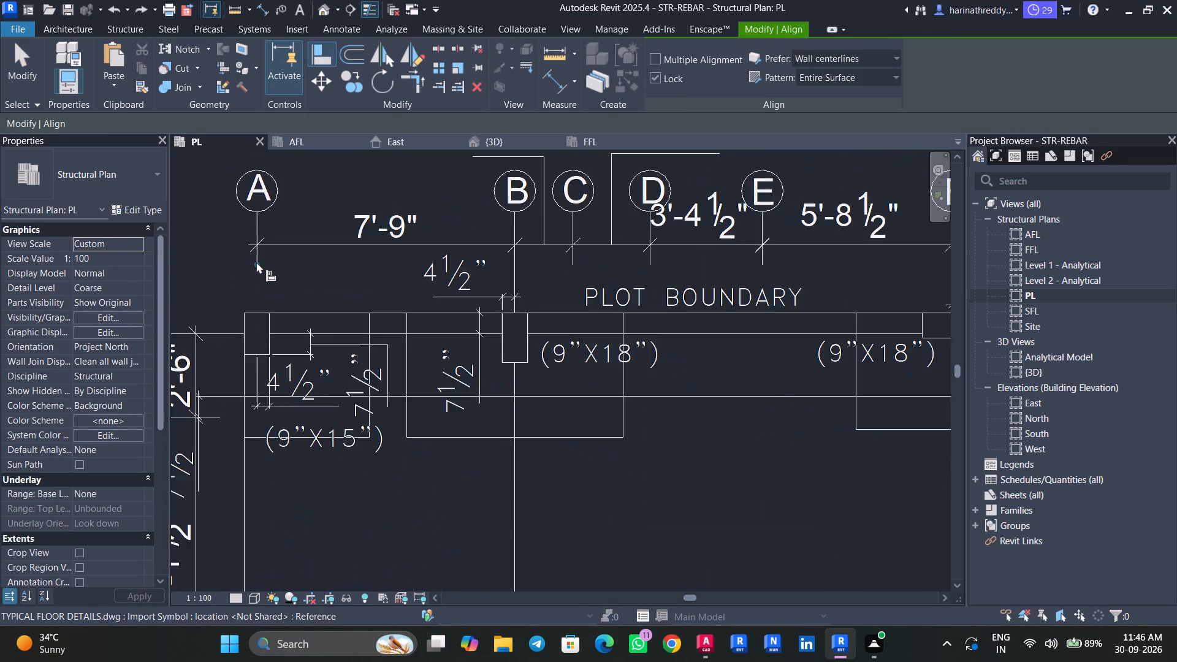
pyautogui.scroll(-12, 256, 262)
pyautogui.scroll(1, 256, 262)
pyautogui.scroll(-6, 256, 262)
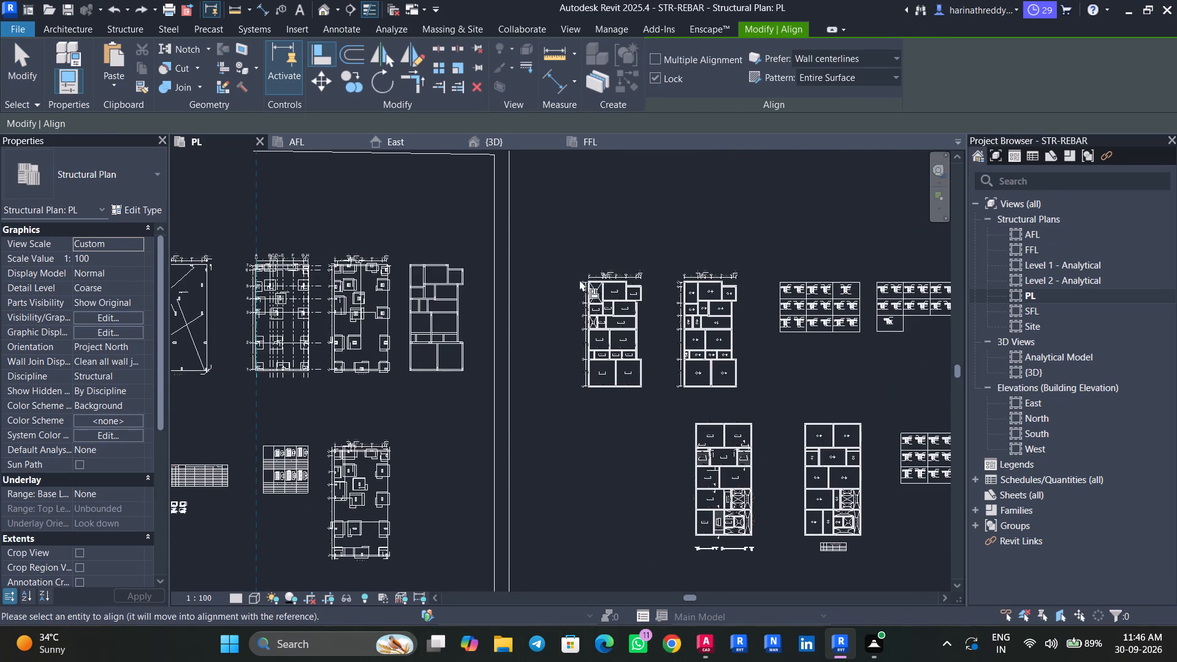
pyautogui.scroll(20, 593, 275)
pyautogui.scroll(4, 593, 275)
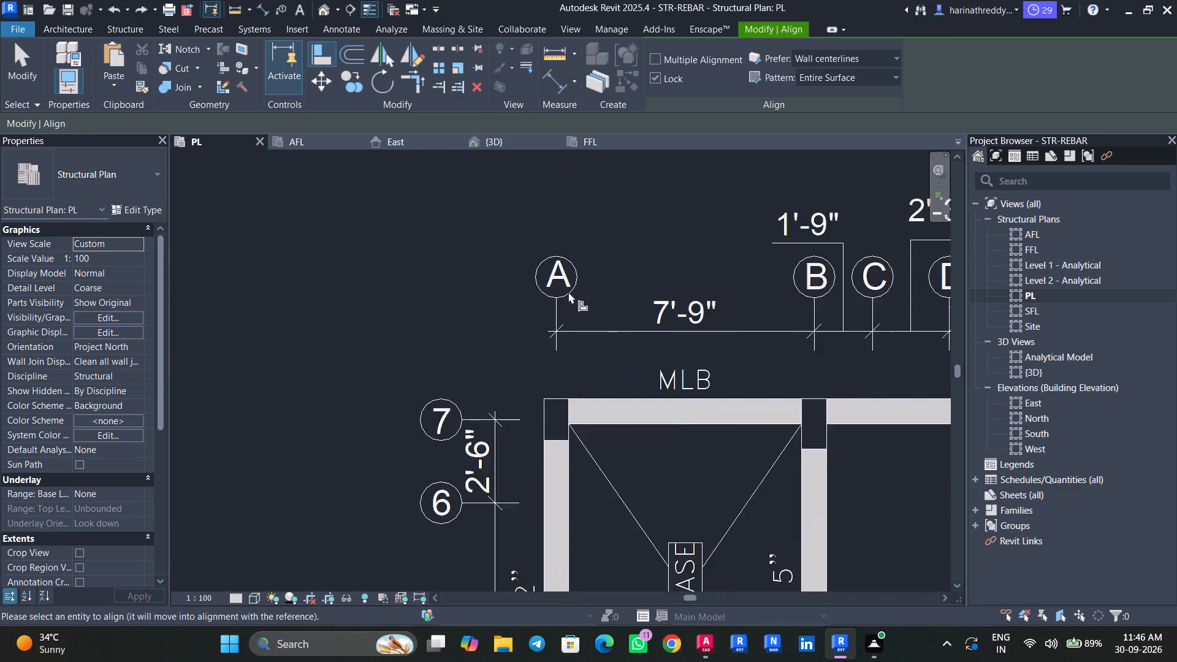
pyautogui.scroll(2, 568, 292)
pyautogui.click(544, 324)
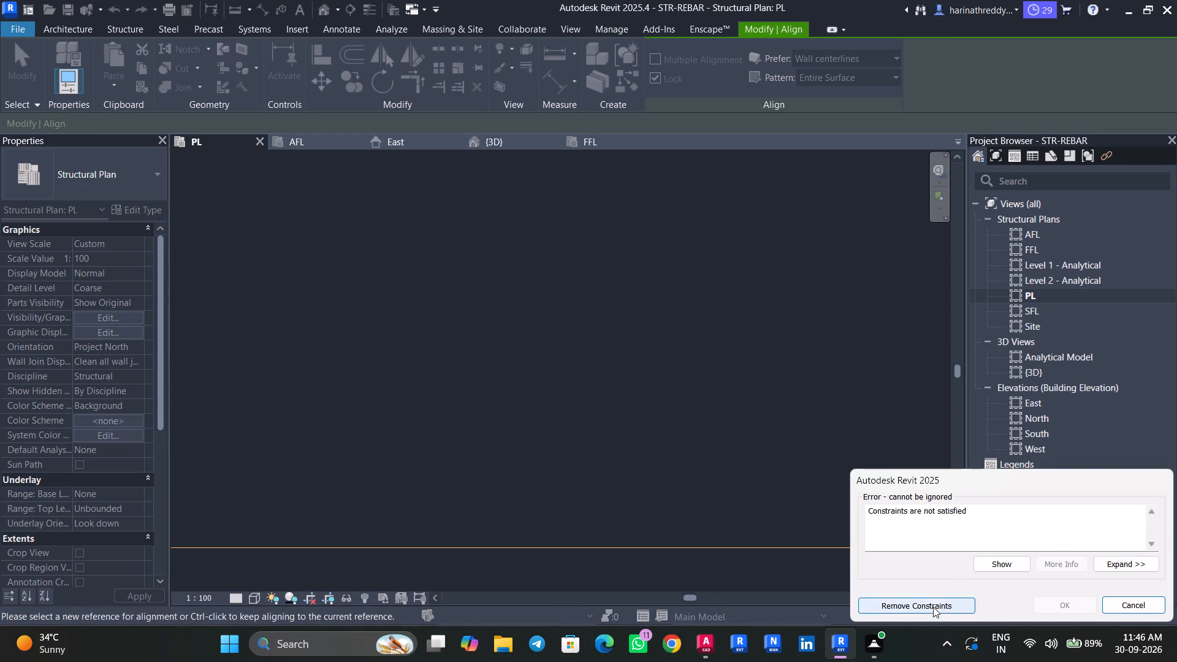
pyautogui.click(933, 606)
# Examine how the imported framing plan lines up with the modelled grids and footings in the PL plan.
pyautogui.scroll(-20, 568, 371)
pyautogui.scroll(-4, 568, 371)
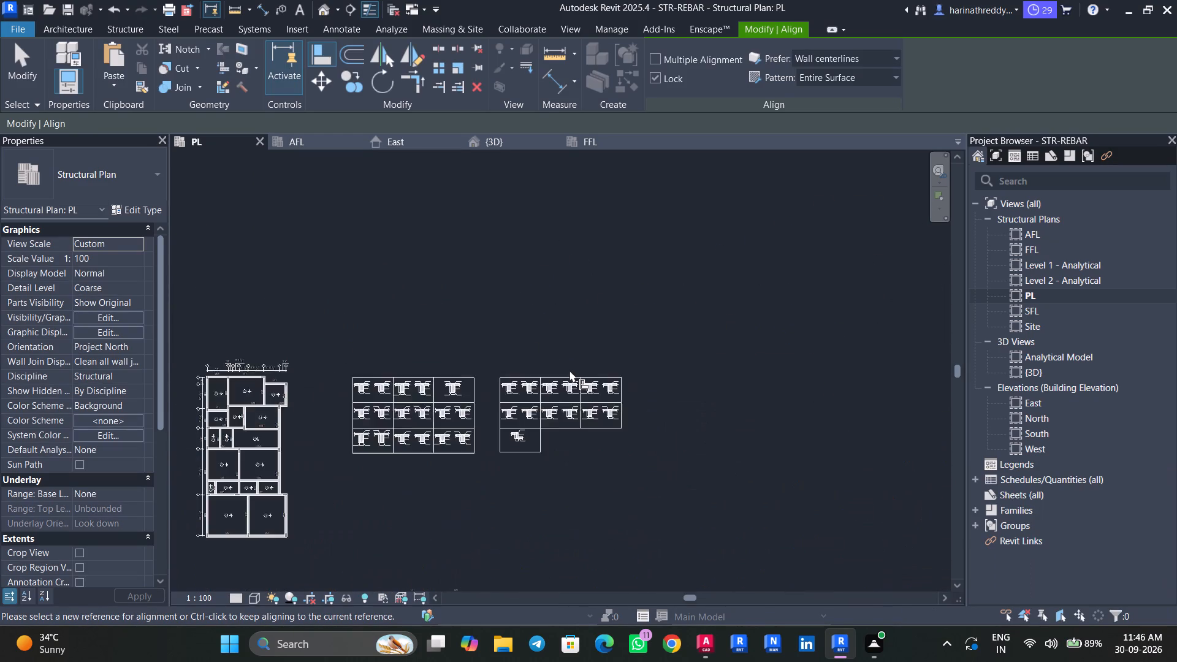
pyautogui.scroll(-8, 569, 370)
pyautogui.moveTo(345, 387); pyautogui.dragTo(525, 384, button='middle')
pyautogui.scroll(3, 470, 386)
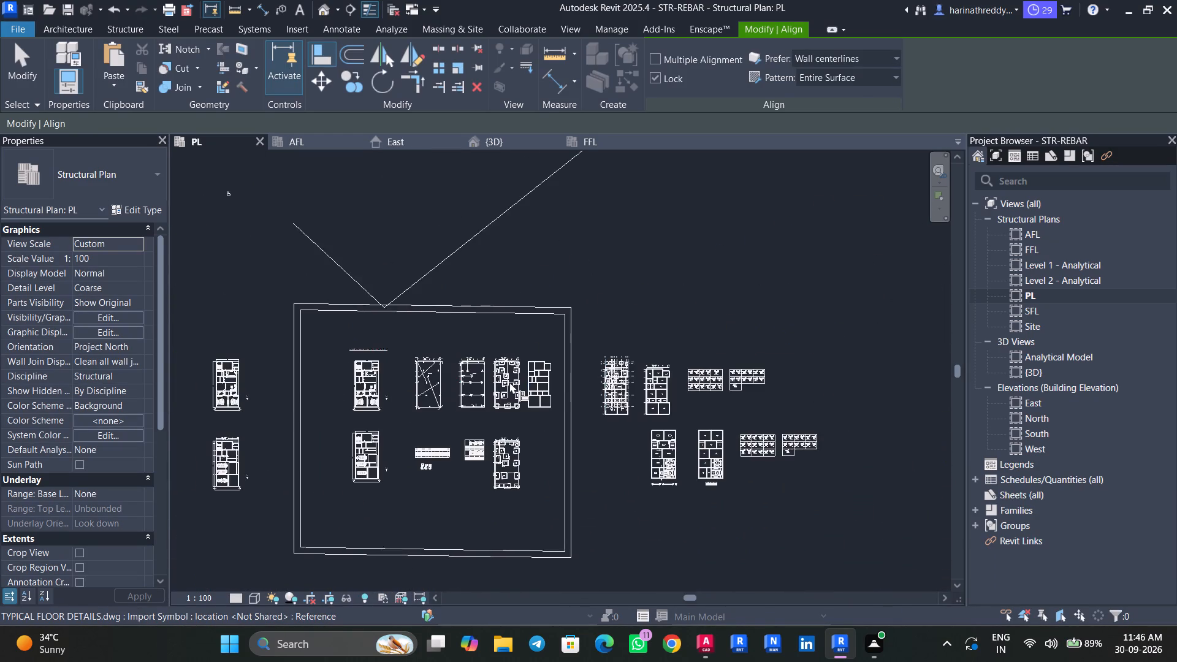
pyautogui.scroll(15, 509, 382)
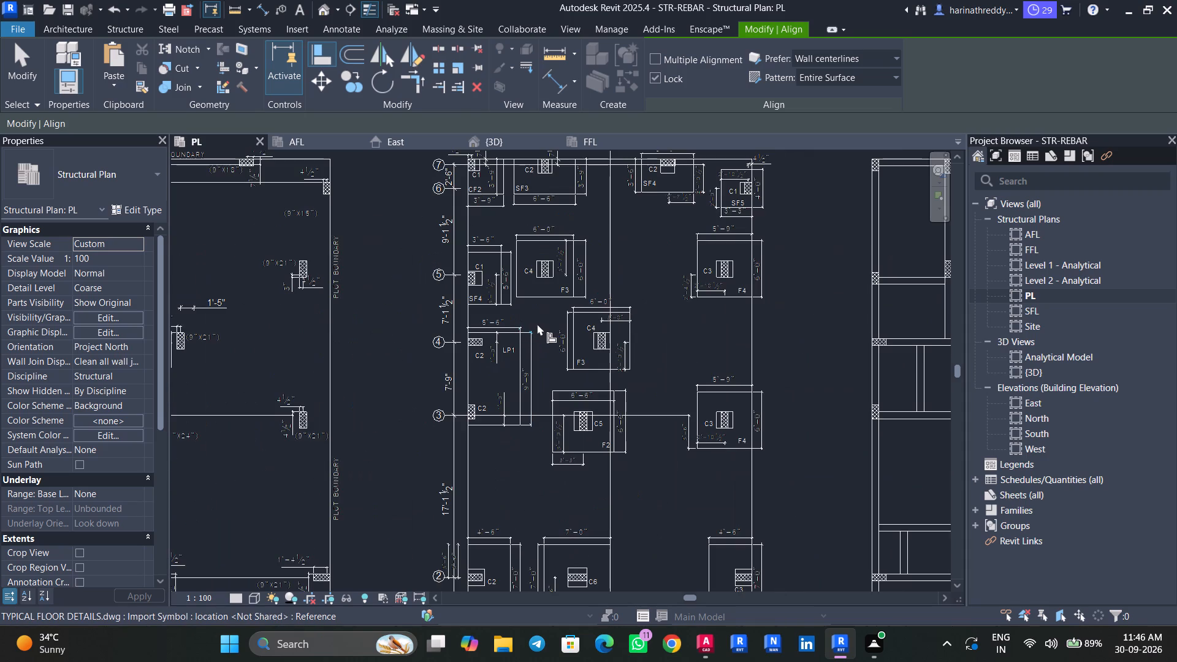
pyautogui.scroll(-4, 541, 321)
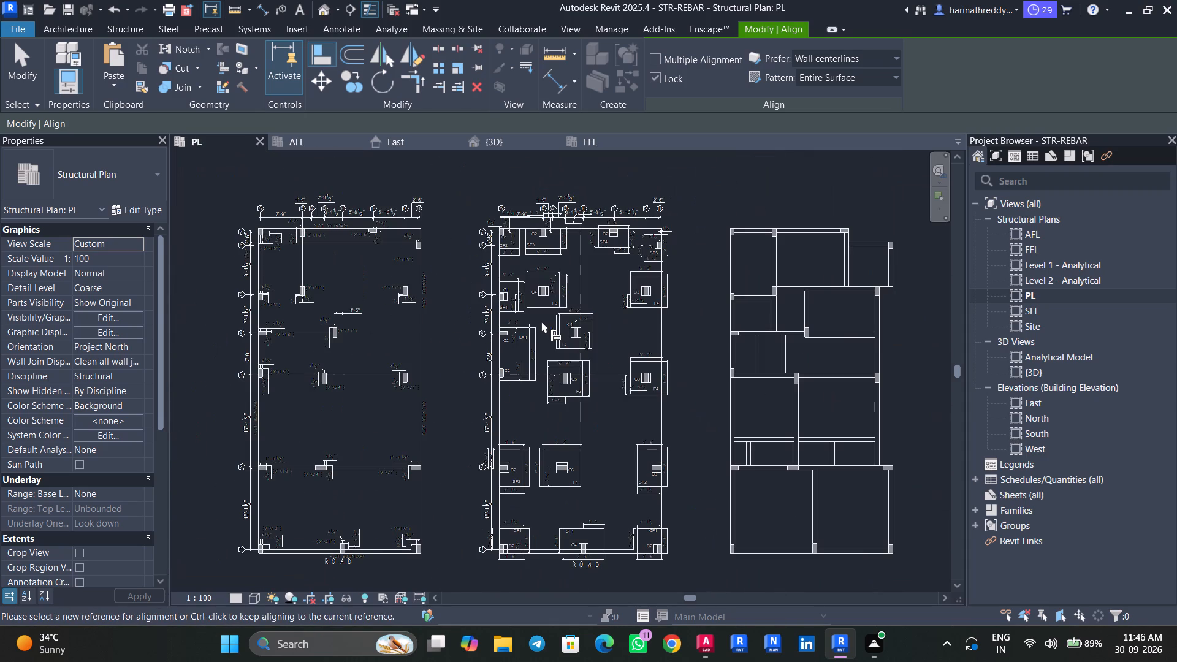
pyautogui.scroll(-7, 541, 321)
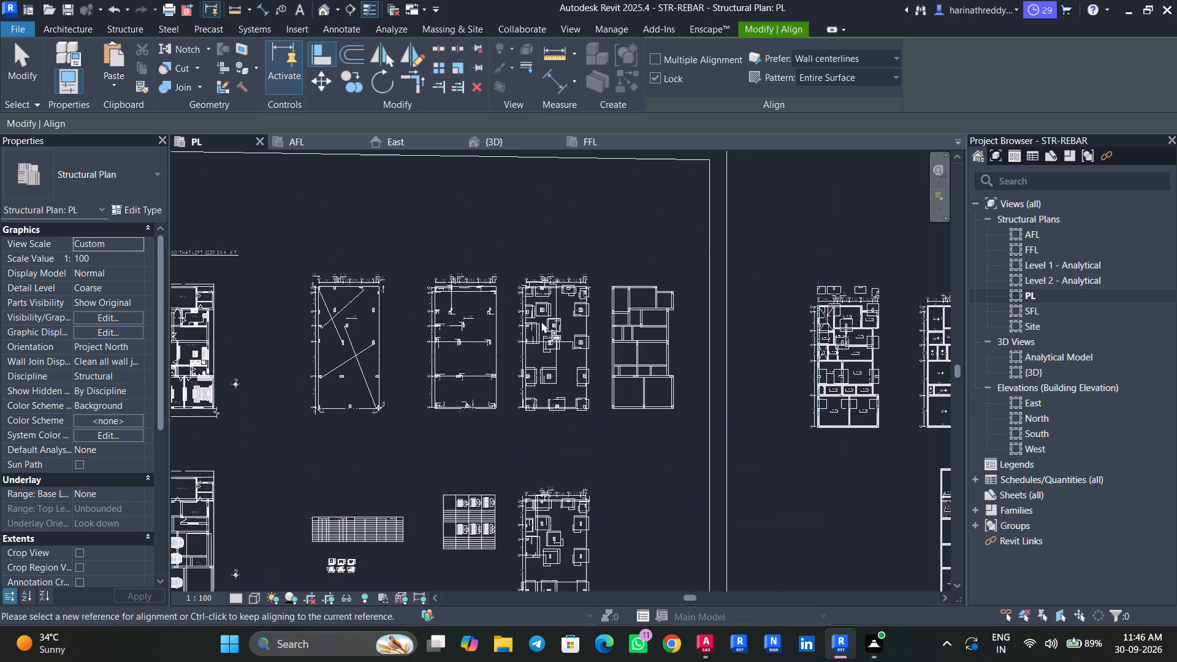
pyautogui.press('Escape')
pyautogui.press('Escape')
pyautogui.moveTo(774, 369); pyautogui.dragTo(638, 369, button='middle')
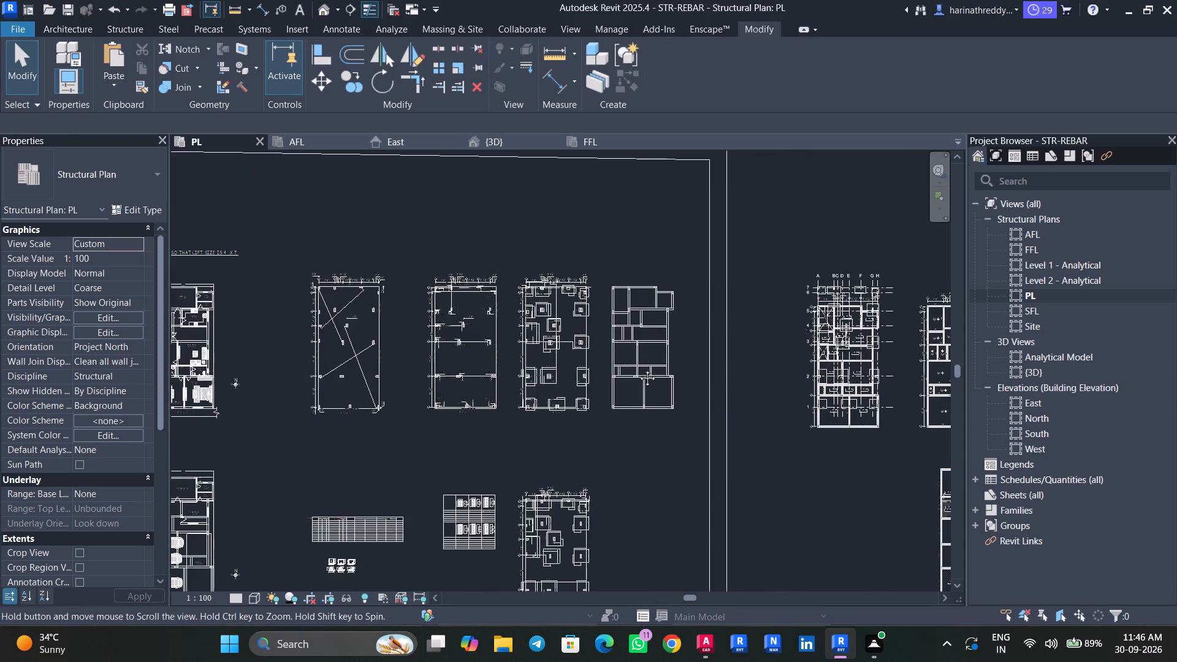
pyautogui.moveTo(638, 369); pyautogui.dragTo(598, 370, button='middle')
pyautogui.moveTo(652, 355); pyautogui.dragTo(568, 363, button='middle')
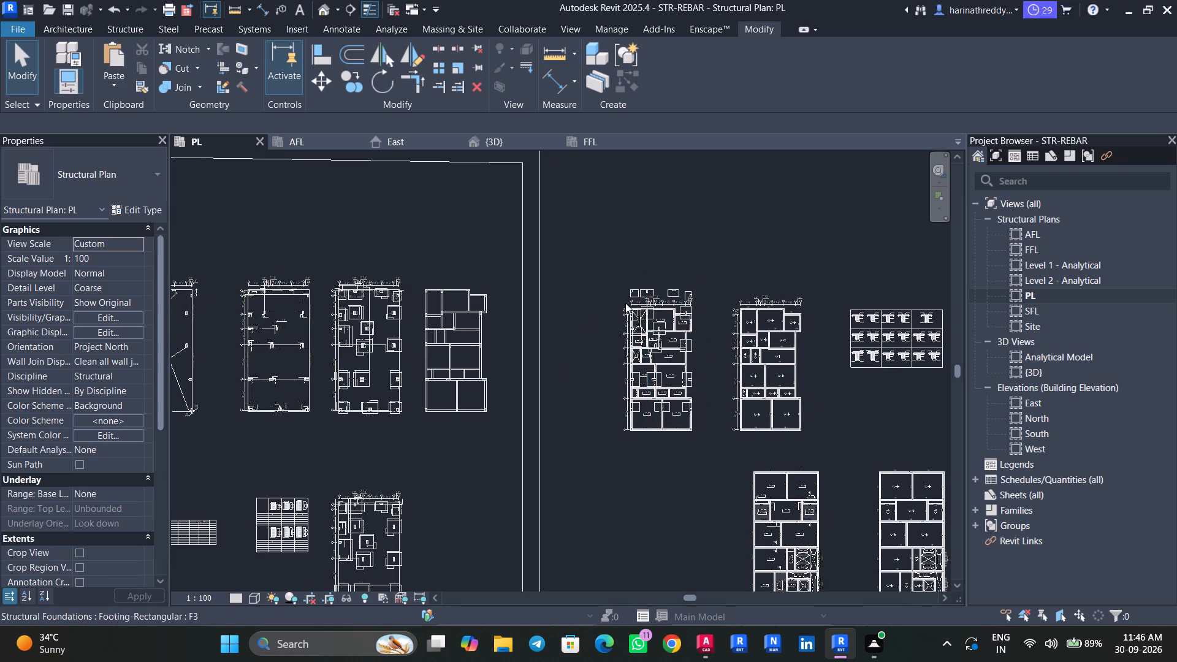
pyautogui.scroll(3, 625, 303)
pyautogui.scroll(-1, 627, 302)
pyautogui.scroll(5, 627, 302)
pyautogui.scroll(4, 497, 329)
pyautogui.scroll(4, 433, 342)
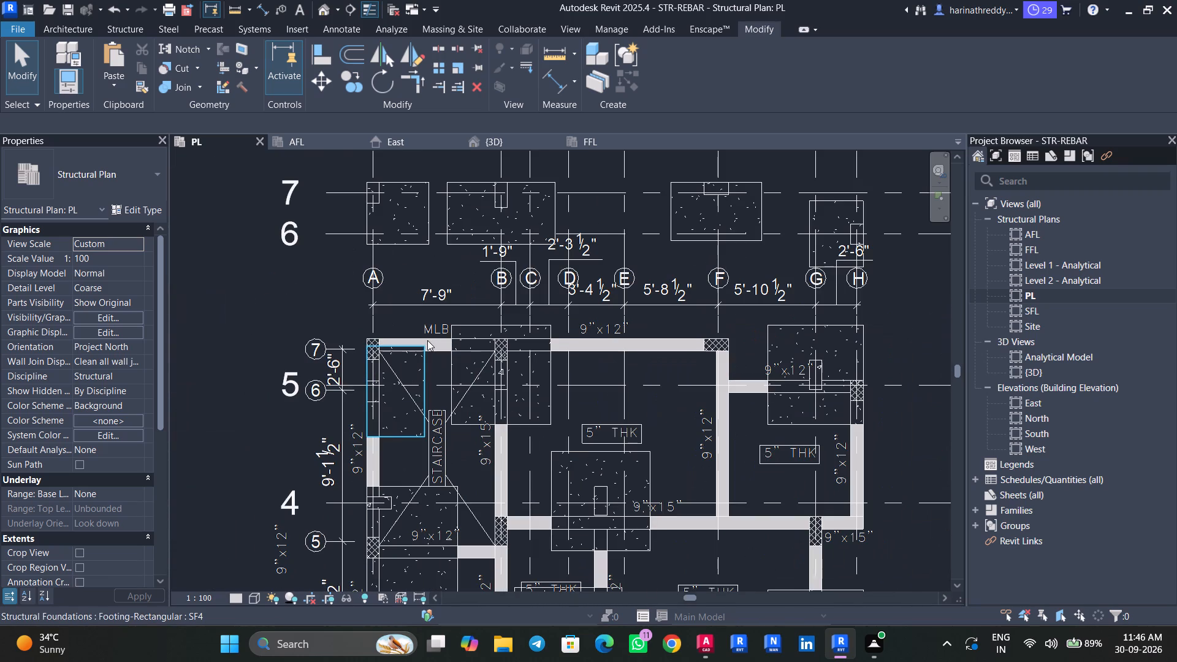
pyautogui.press('Escape')
pyautogui.press('Escape')
pyautogui.press('Escape')
# Examine the columns and footings against the imported framing plan in the 3D view.
pyautogui.click(501, 145)
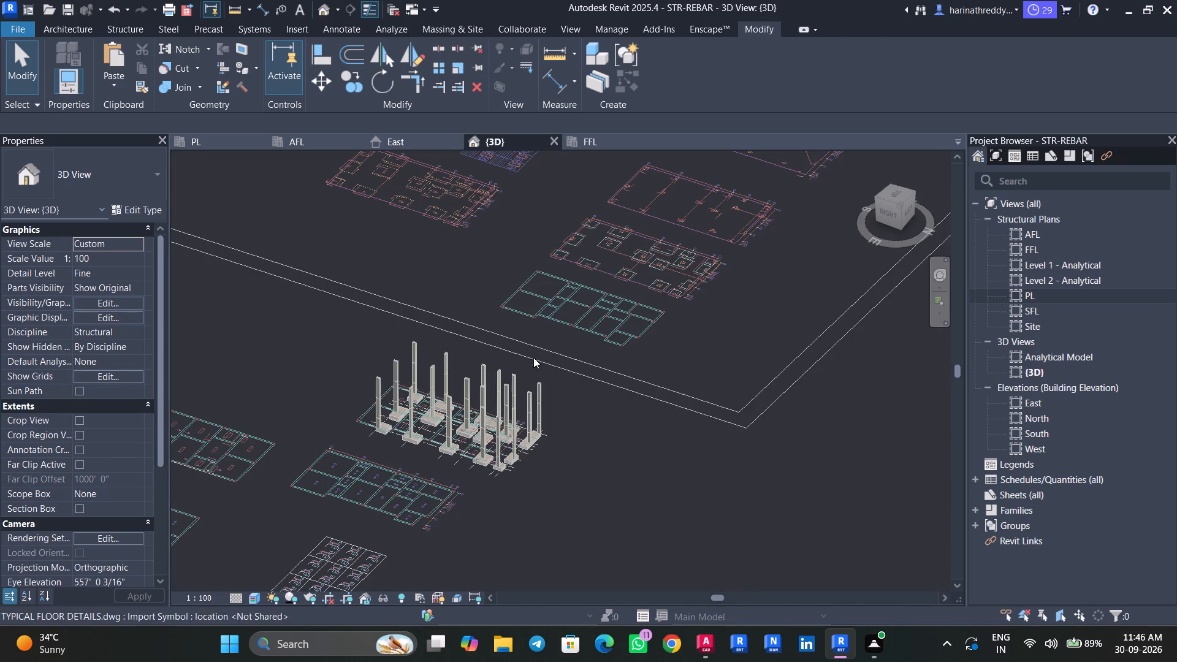
pyautogui.moveTo(568, 439); pyautogui.dragTo(723, 208, button='middle')
pyautogui.moveTo(653, 289); pyautogui.dragTo(582, 439, button='middle')
pyautogui.scroll(2, 506, 338)
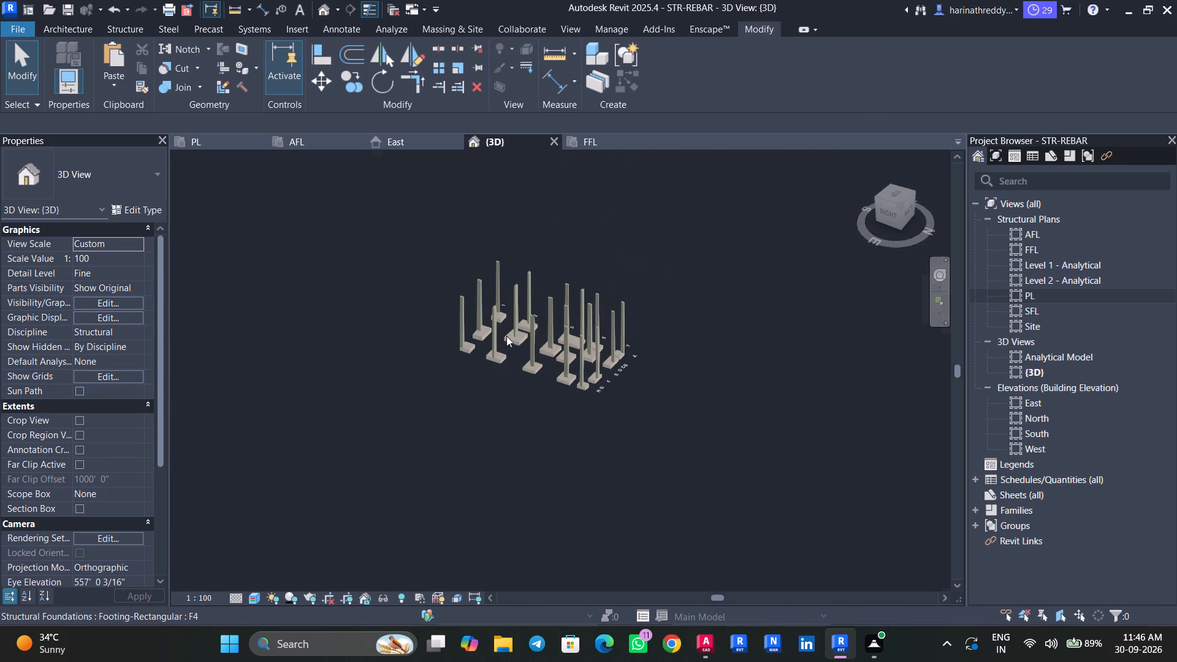
pyautogui.scroll(4, 506, 336)
pyautogui.scroll(-1, 506, 343)
pyautogui.scroll(3, 506, 343)
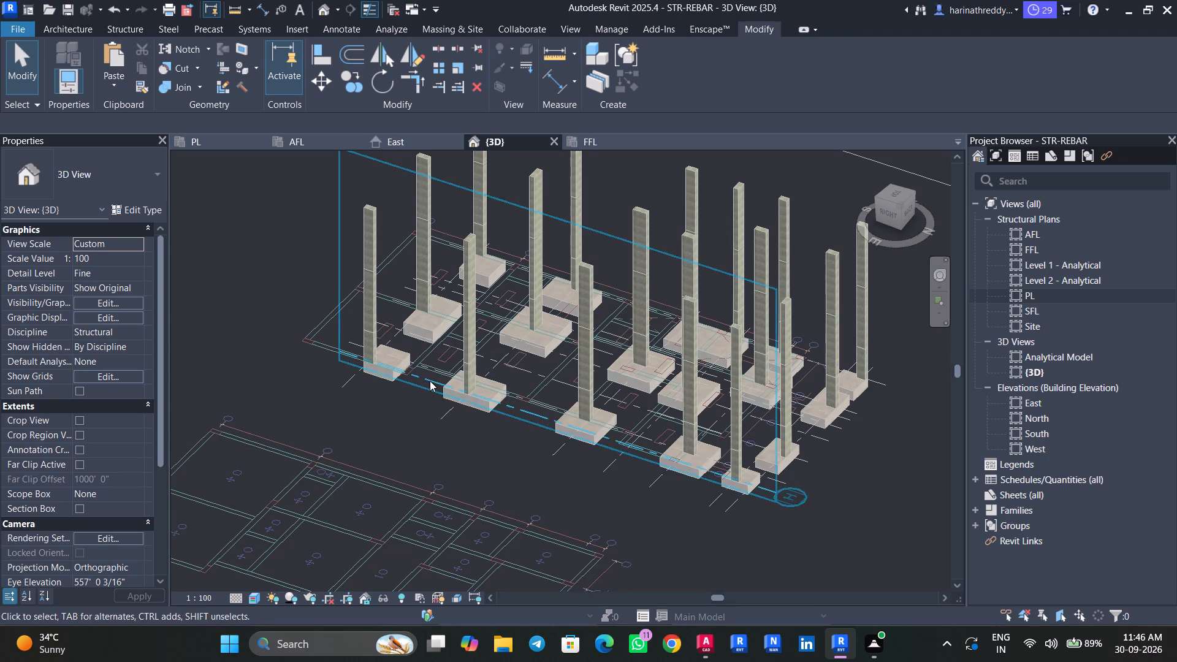
pyautogui.scroll(5, 430, 381)
pyautogui.moveTo(390, 392); pyautogui.dragTo(364, 423, button='middle')
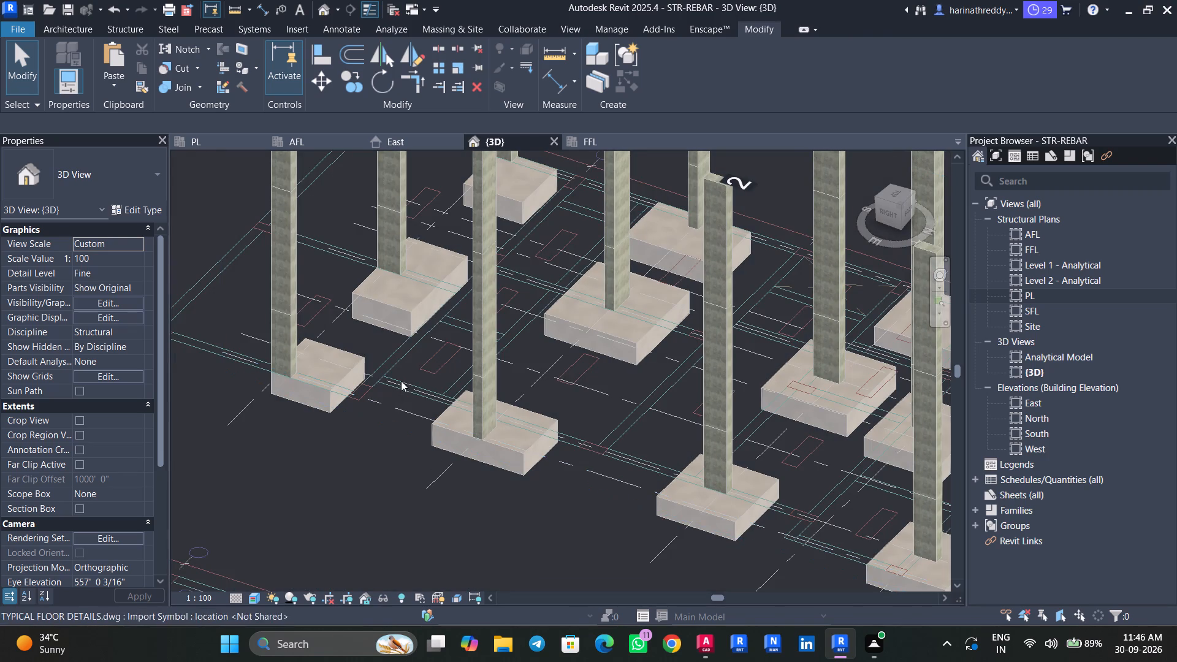
pyautogui.scroll(4, 434, 365)
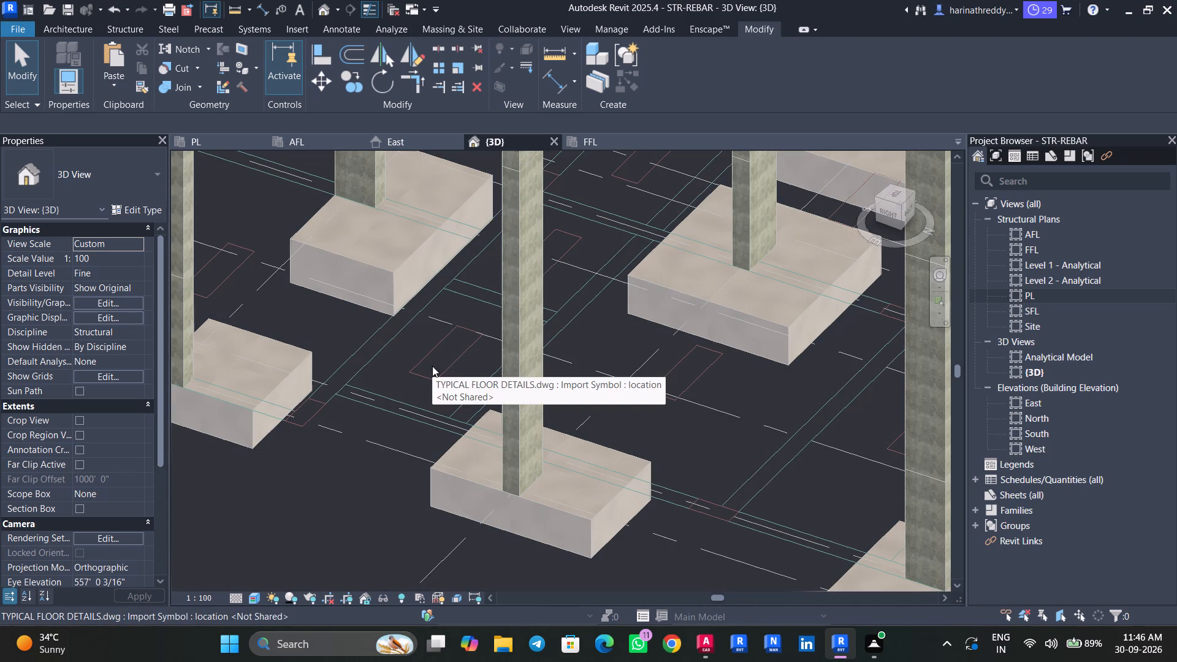
# Align grid 7 of the imported drawing's staircase framing plan to model grid 7 in the PL plan.
pyautogui.scroll(-2, 432, 366)
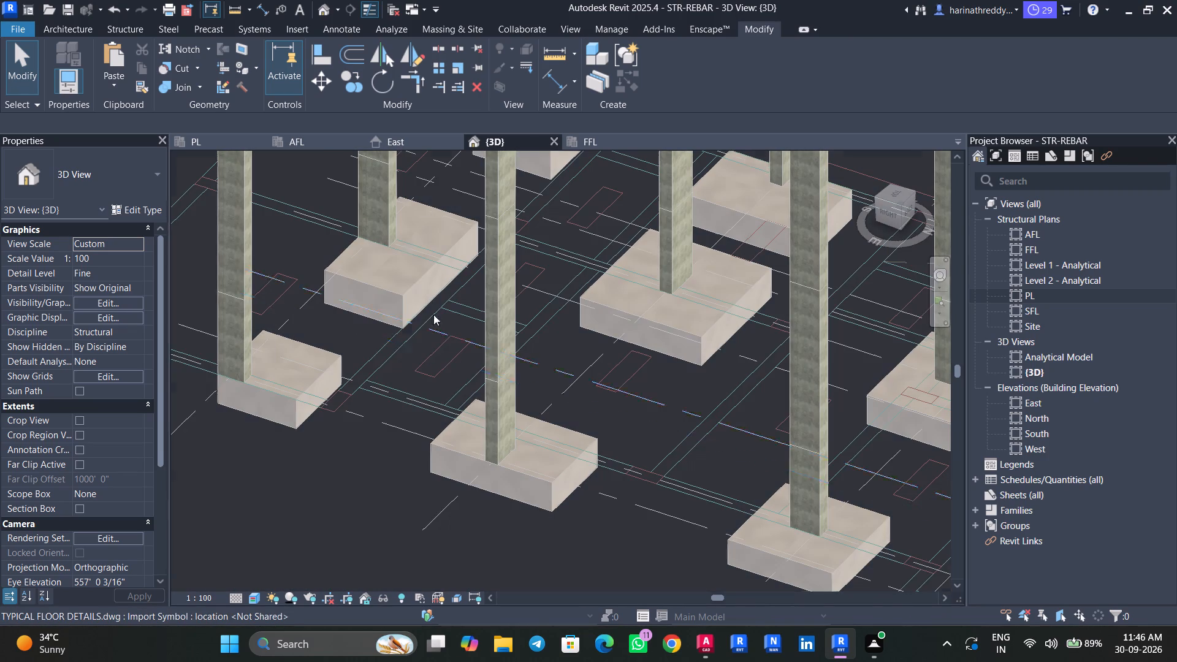
pyautogui.click(305, 143)
pyautogui.click(228, 141)
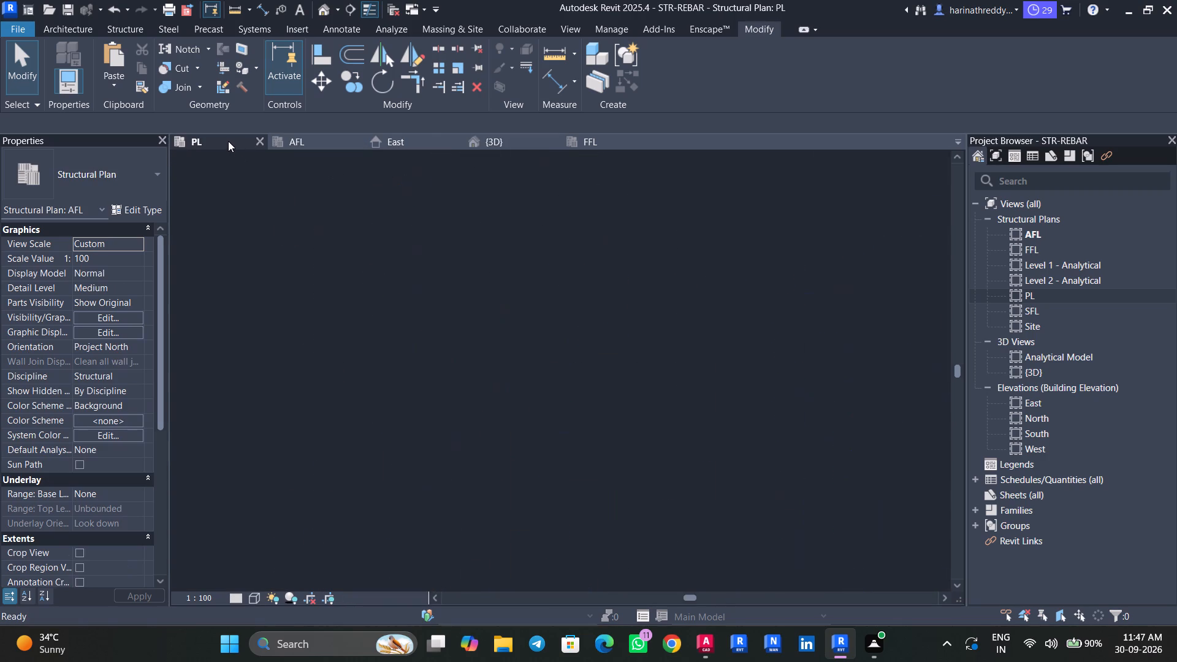
pyautogui.scroll(-2, 332, 256)
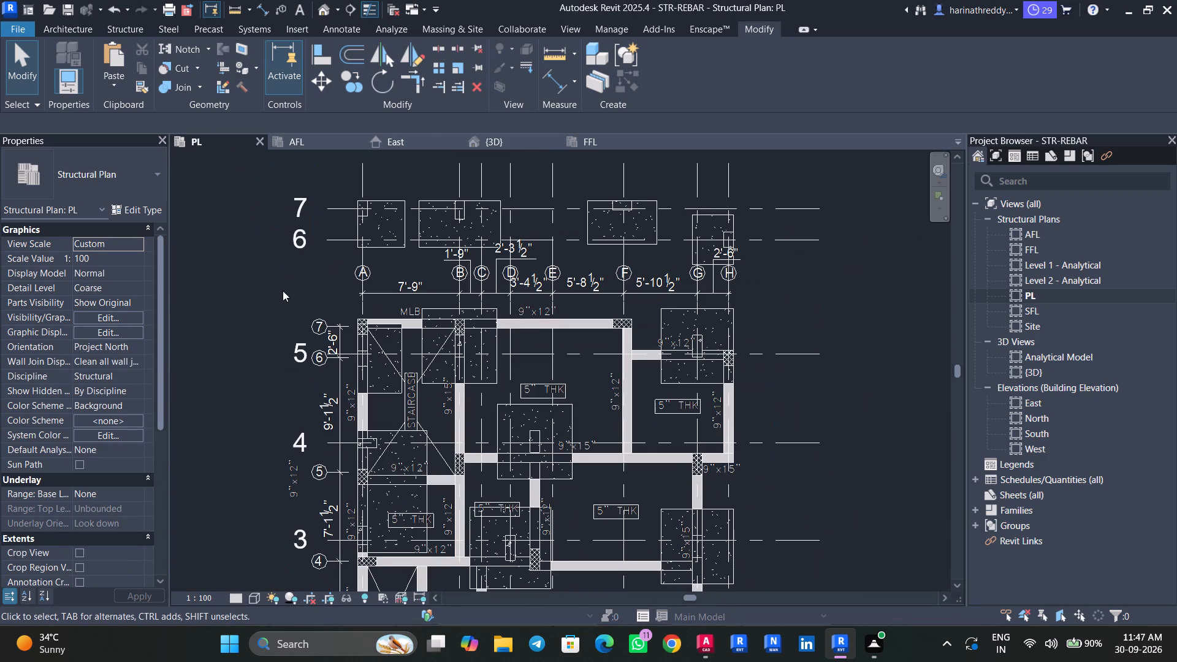
pyautogui.moveTo(282, 289); pyautogui.dragTo(286, 390, button='middle')
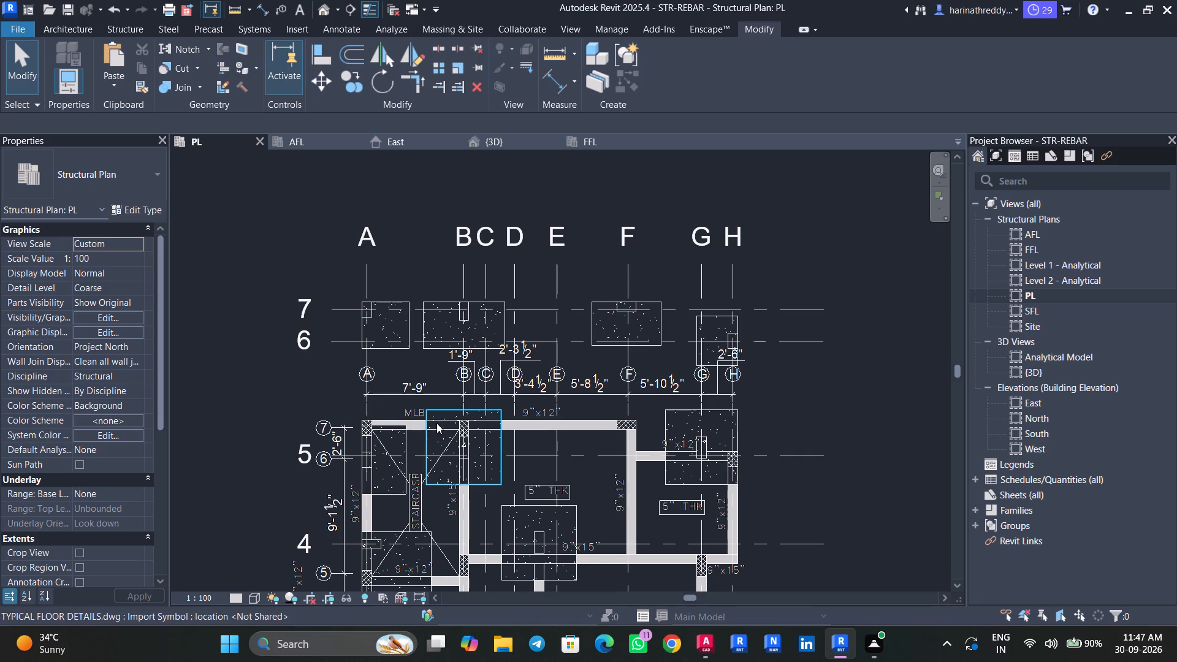
pyautogui.click(331, 395)
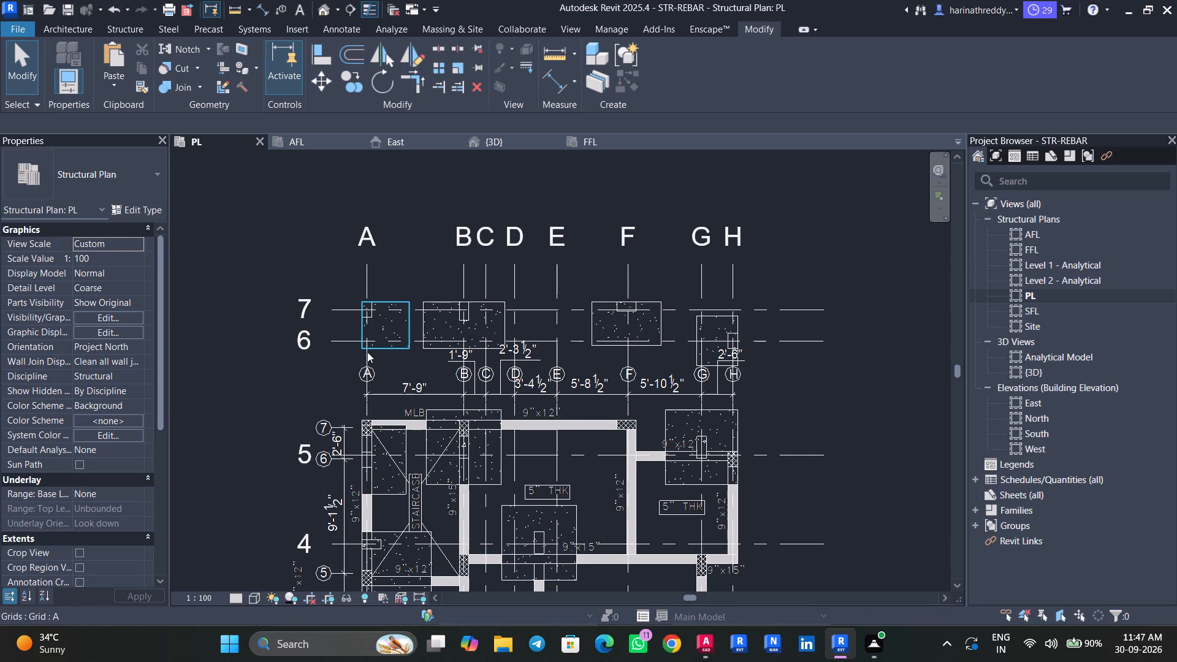
pyautogui.click(269, 367)
pyautogui.scroll(-5, 832, 338)
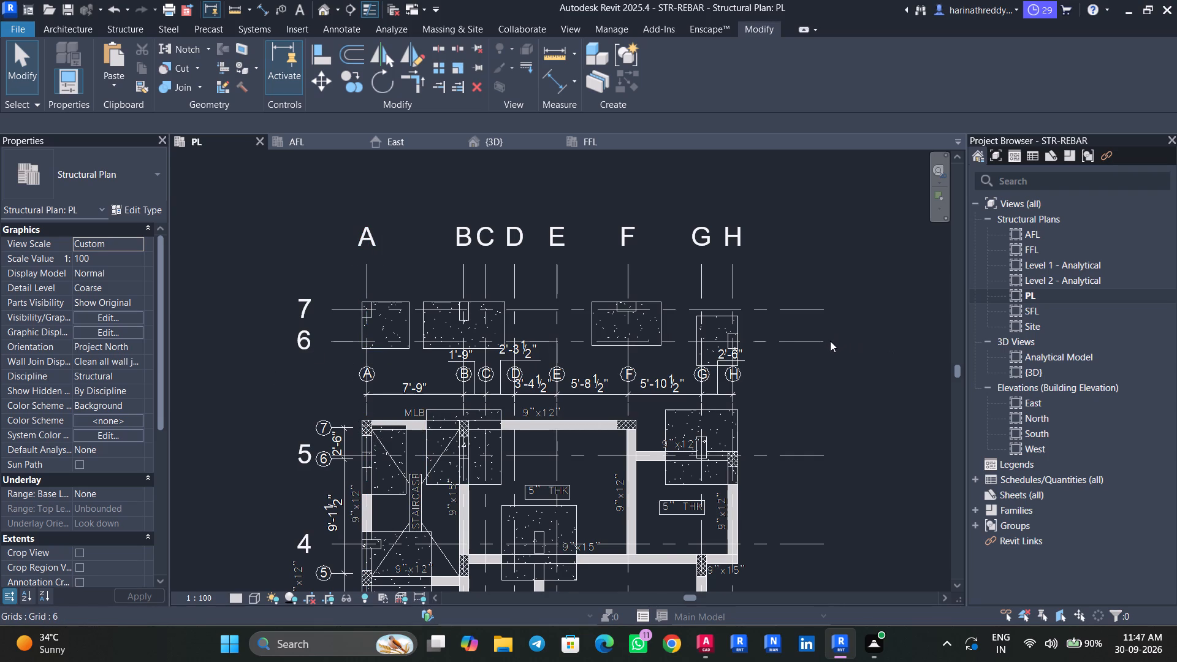
pyautogui.click(872, 420)
pyautogui.click(924, 424)
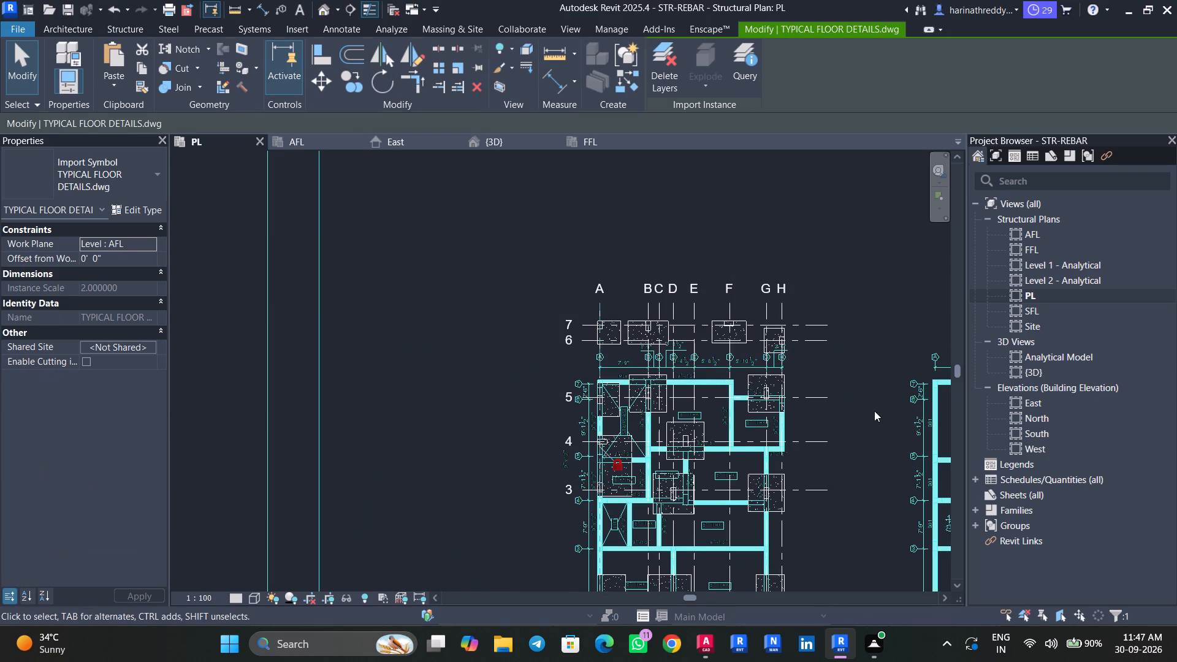
pyautogui.scroll(2, 569, 372)
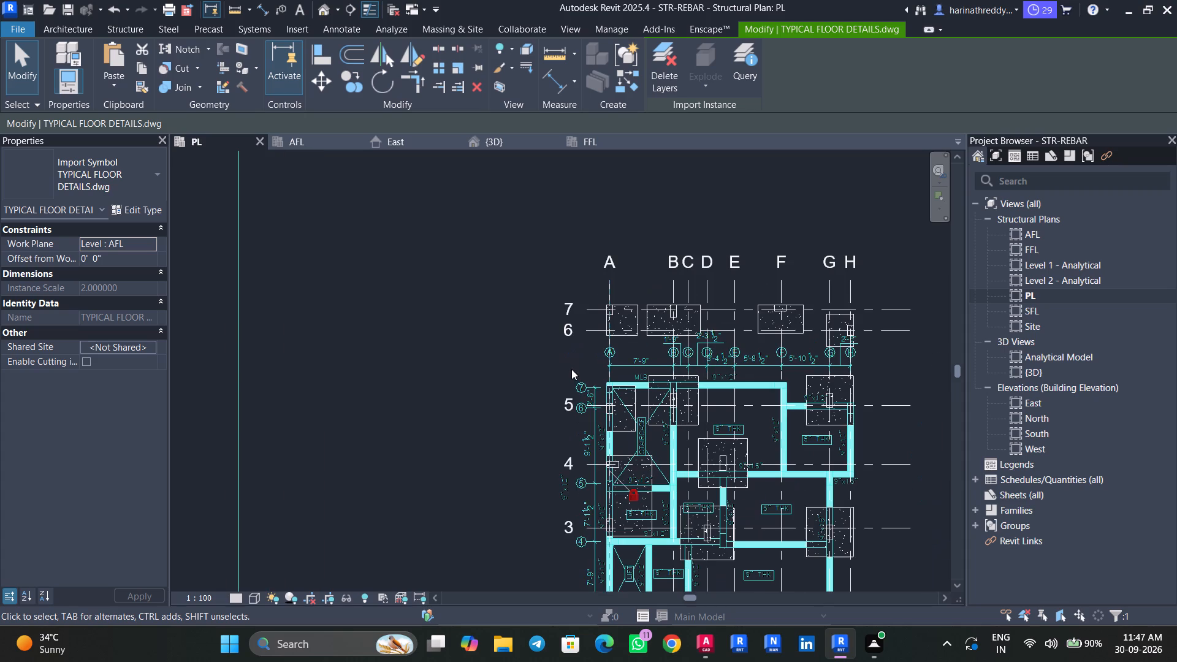
pyautogui.write('AL')
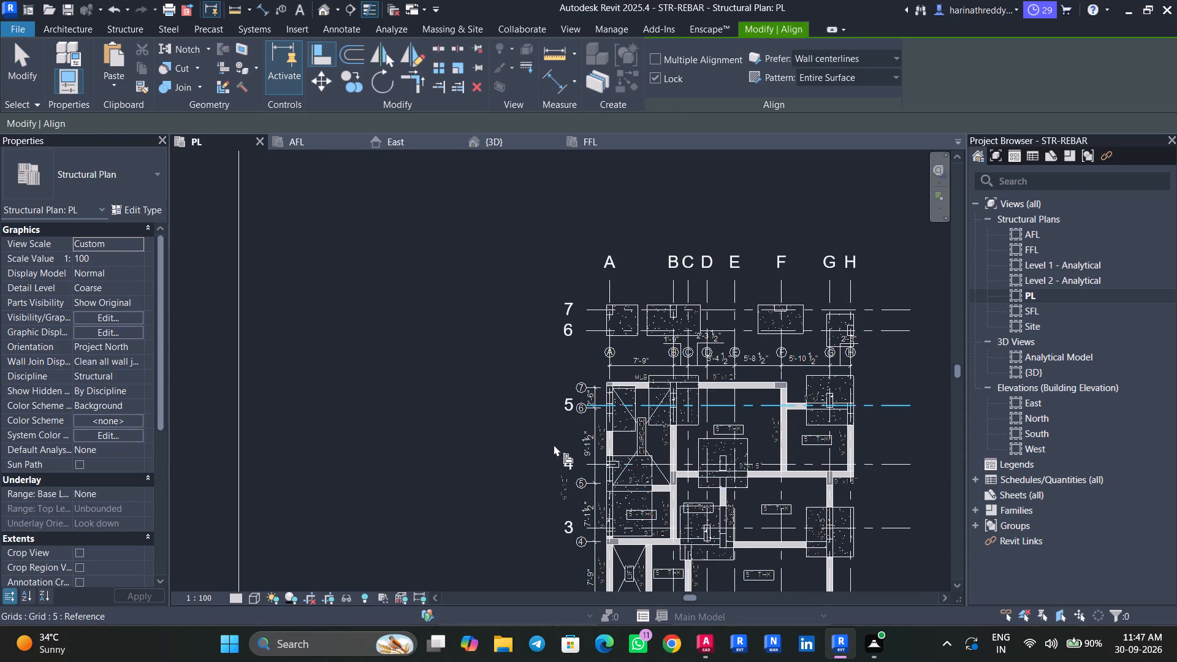
pyautogui.moveTo(550, 348); pyautogui.dragTo(546, 333, button='middle')
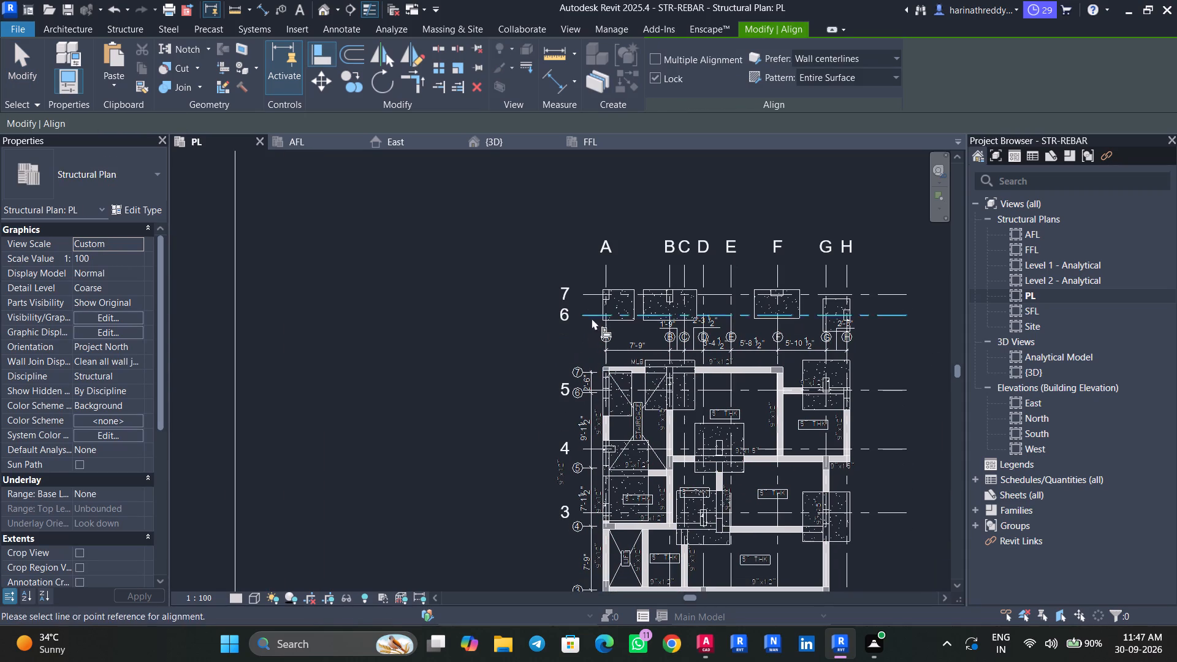
pyautogui.scroll(4, 593, 371)
pyautogui.click(590, 237)
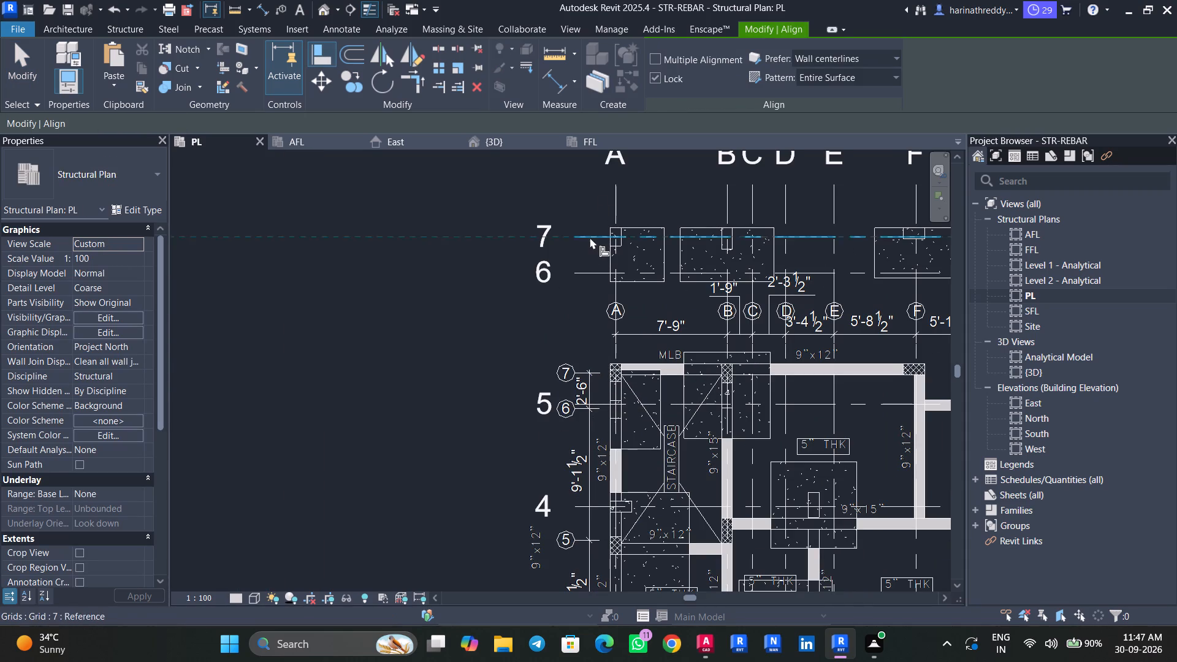
pyautogui.scroll(2, 571, 370)
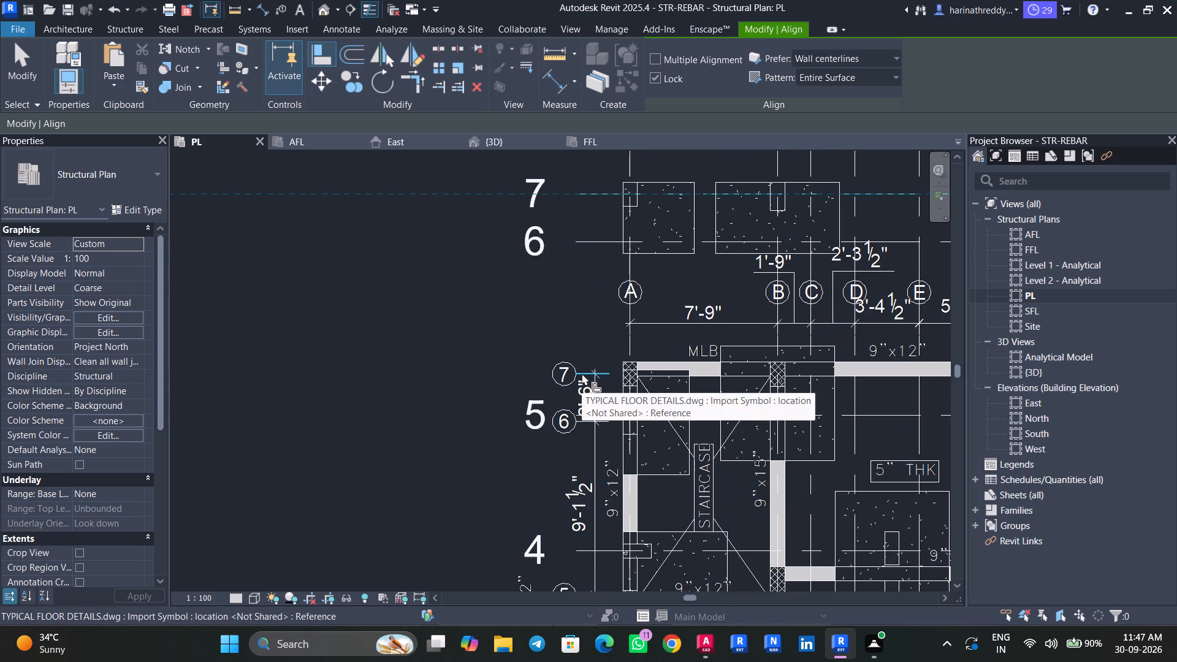
pyautogui.click(582, 373)
pyautogui.scroll(-1, 538, 291)
pyautogui.scroll(2, 538, 291)
pyautogui.scroll(-1, 538, 291)
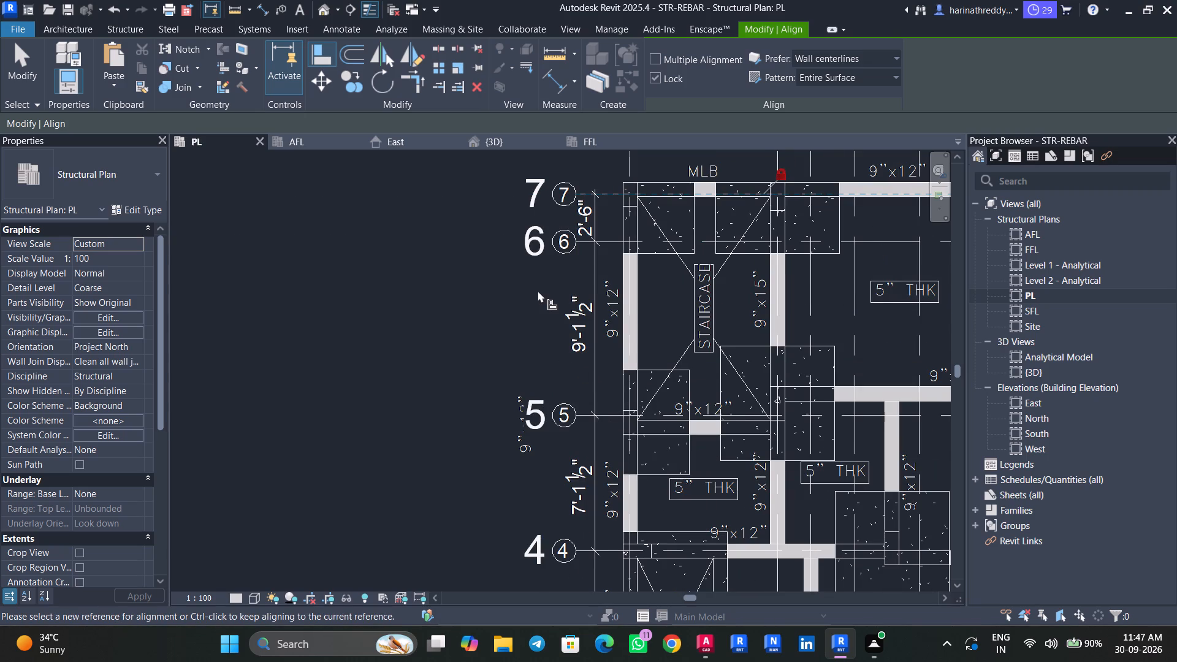
pyautogui.press('Escape')
pyautogui.press('Escape')
pyautogui.press('Escape')
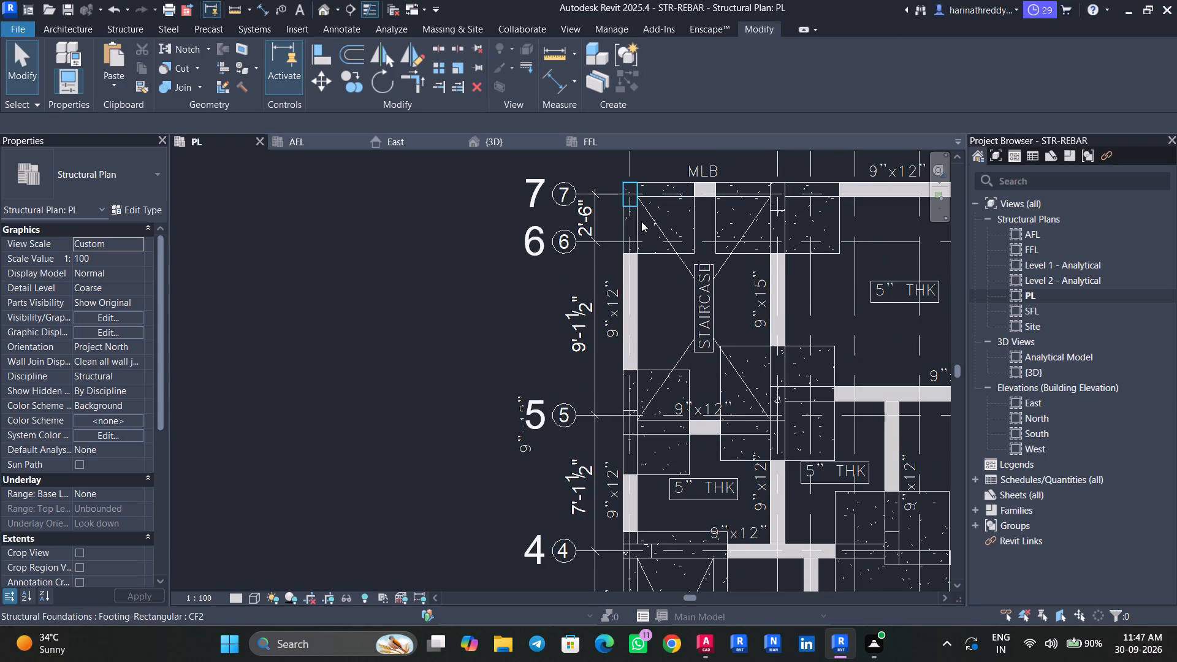
# Examine how the imported framing plan matches the model's columns, footings and grids from grid 7 to grid 2 in the PL plan.
pyautogui.click(629, 199)
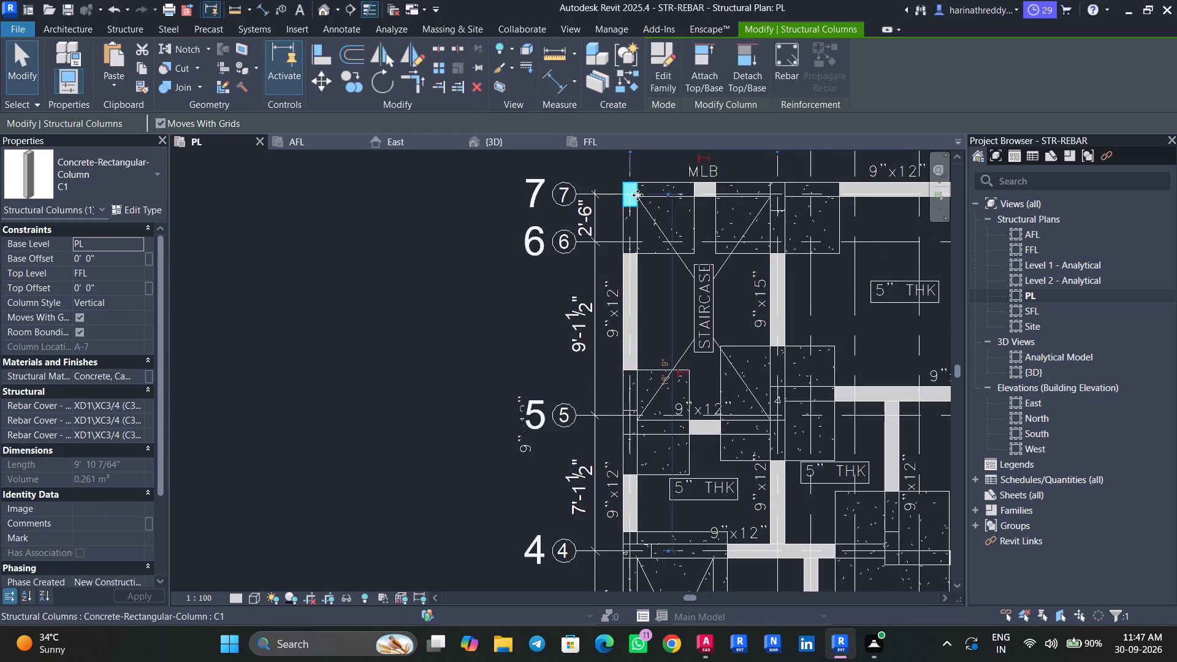
pyautogui.press('Escape')
pyautogui.press('Escape')
pyautogui.press('Escape')
pyautogui.moveTo(701, 212); pyautogui.dragTo(517, 300, button='middle')
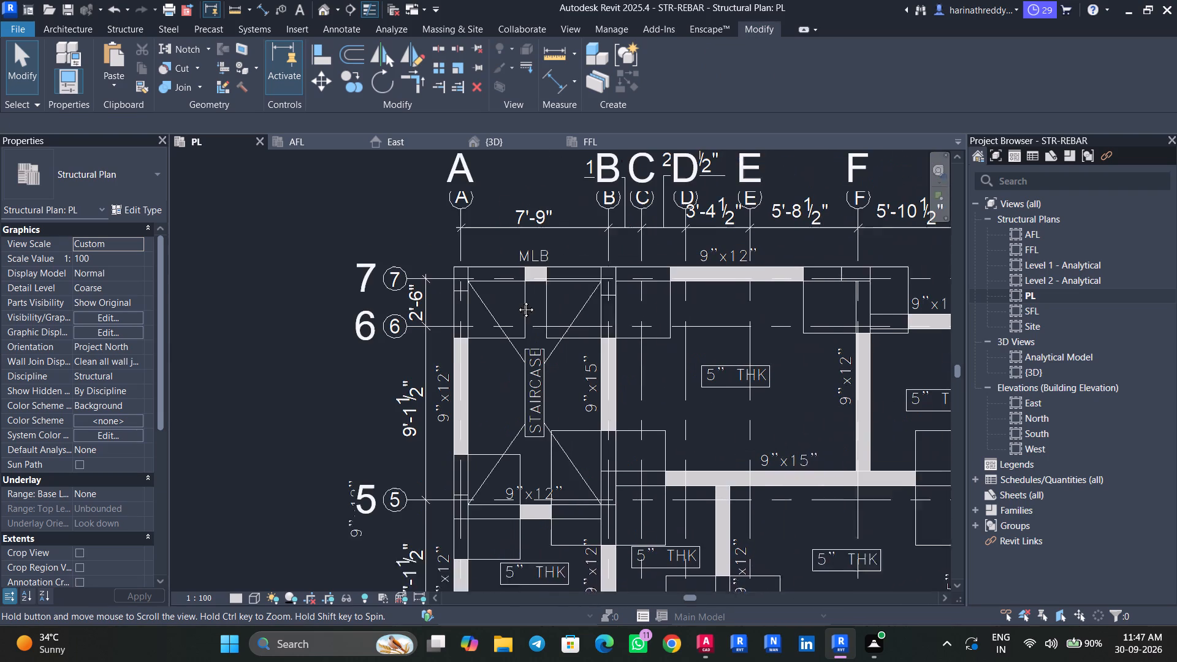
pyautogui.moveTo(517, 300); pyautogui.dragTo(514, 299, button='middle')
pyautogui.press('Escape')
pyautogui.press('Escape')
pyautogui.press('Escape')
pyautogui.moveTo(701, 300); pyautogui.dragTo(670, 276, button='middle')
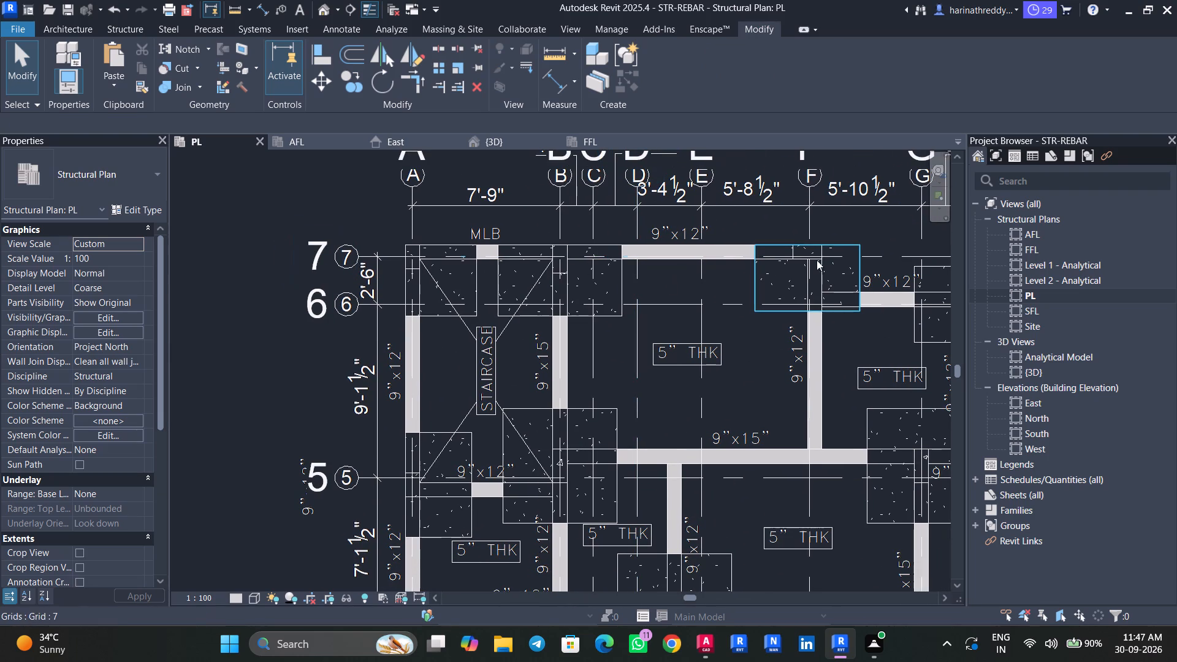
pyautogui.press('Escape')
pyautogui.press('Escape')
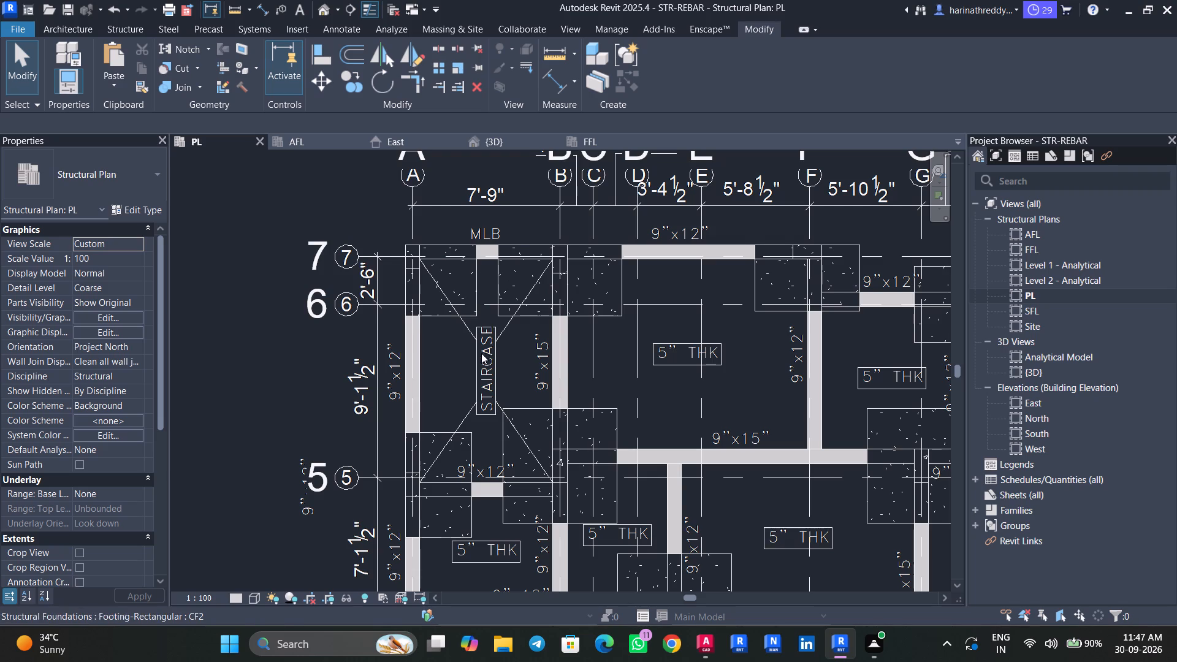
pyautogui.moveTo(442, 368); pyautogui.dragTo(438, 345, button='middle')
pyautogui.moveTo(440, 342); pyautogui.dragTo(435, 321, button='middle')
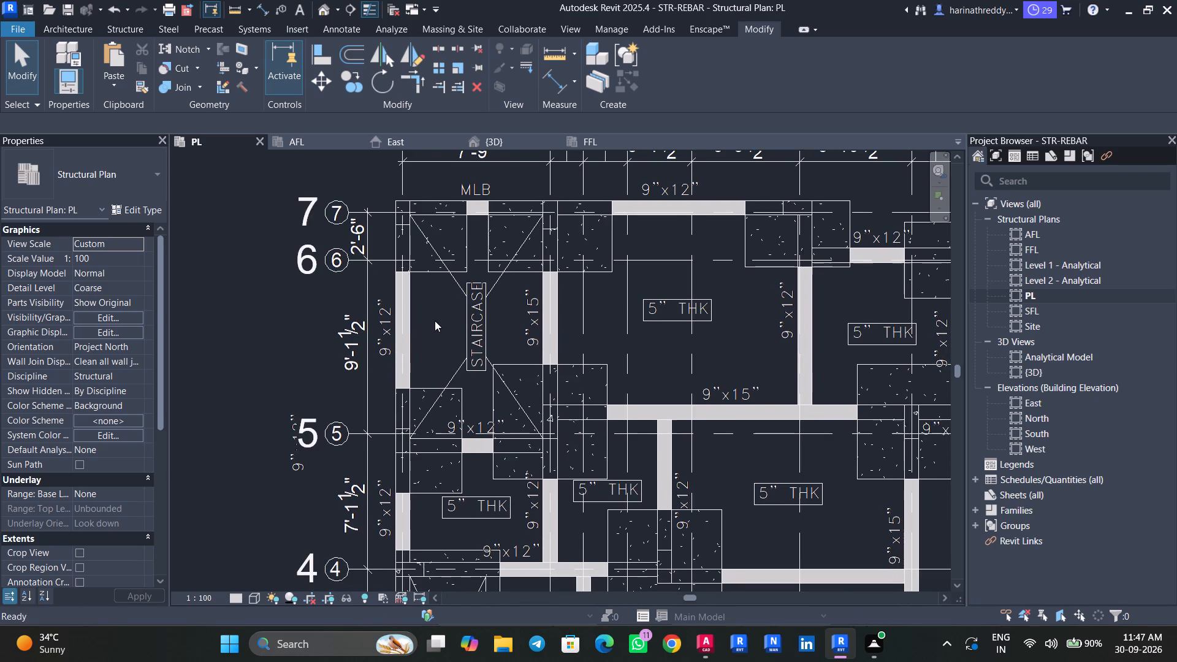
pyautogui.moveTo(435, 321); pyautogui.dragTo(430, 295, button='middle')
pyautogui.moveTo(430, 295); pyautogui.dragTo(427, 274, button='middle')
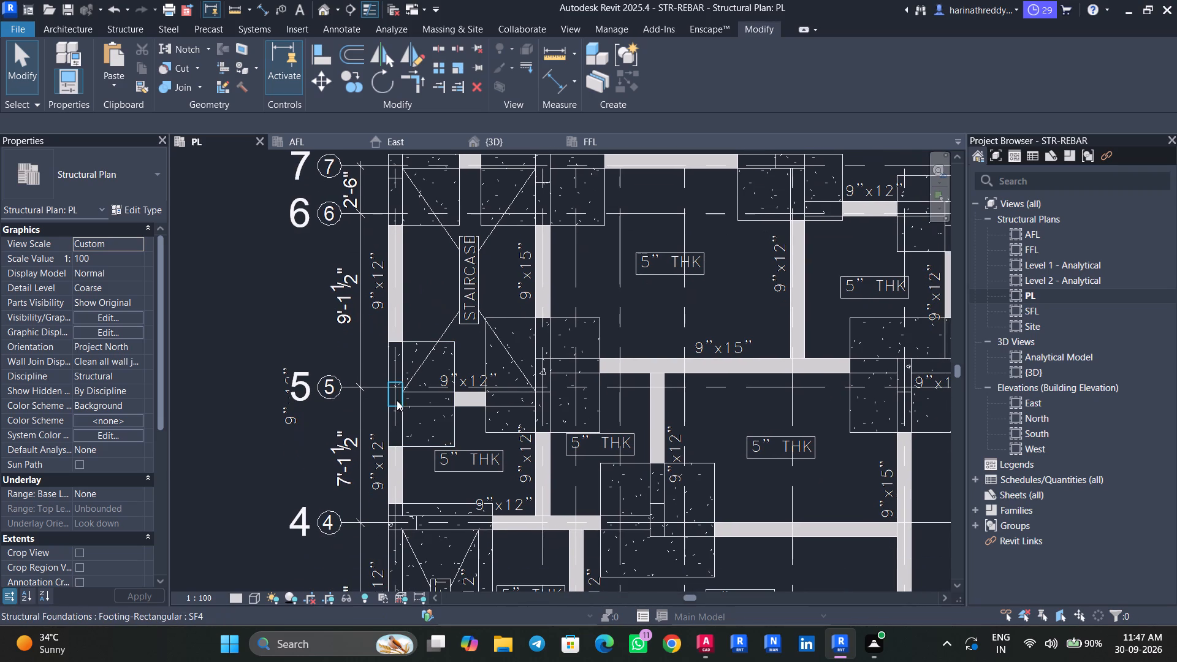
pyautogui.moveTo(434, 477); pyautogui.dragTo(419, 294, button='middle')
pyautogui.moveTo(506, 405); pyautogui.dragTo(500, 330, button='middle')
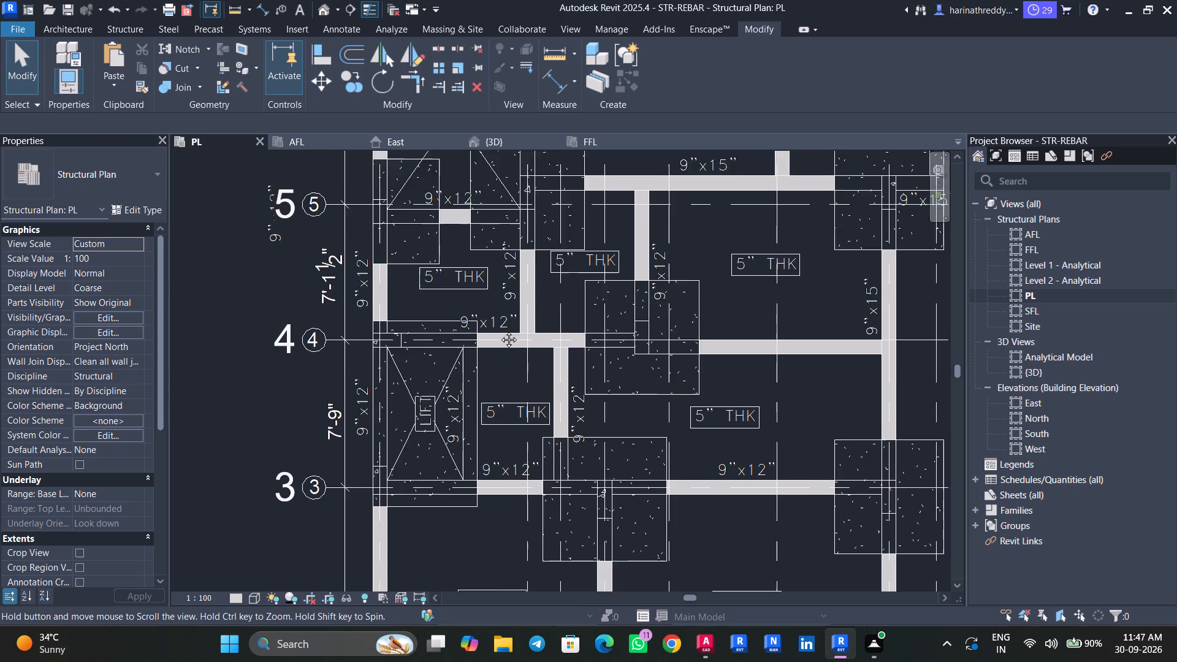
pyautogui.moveTo(500, 330); pyautogui.dragTo(505, 245, button='middle')
pyautogui.scroll(1, 530, 426)
pyautogui.moveTo(528, 413); pyautogui.dragTo(504, 318, button='middle')
pyautogui.scroll(-5, 486, 392)
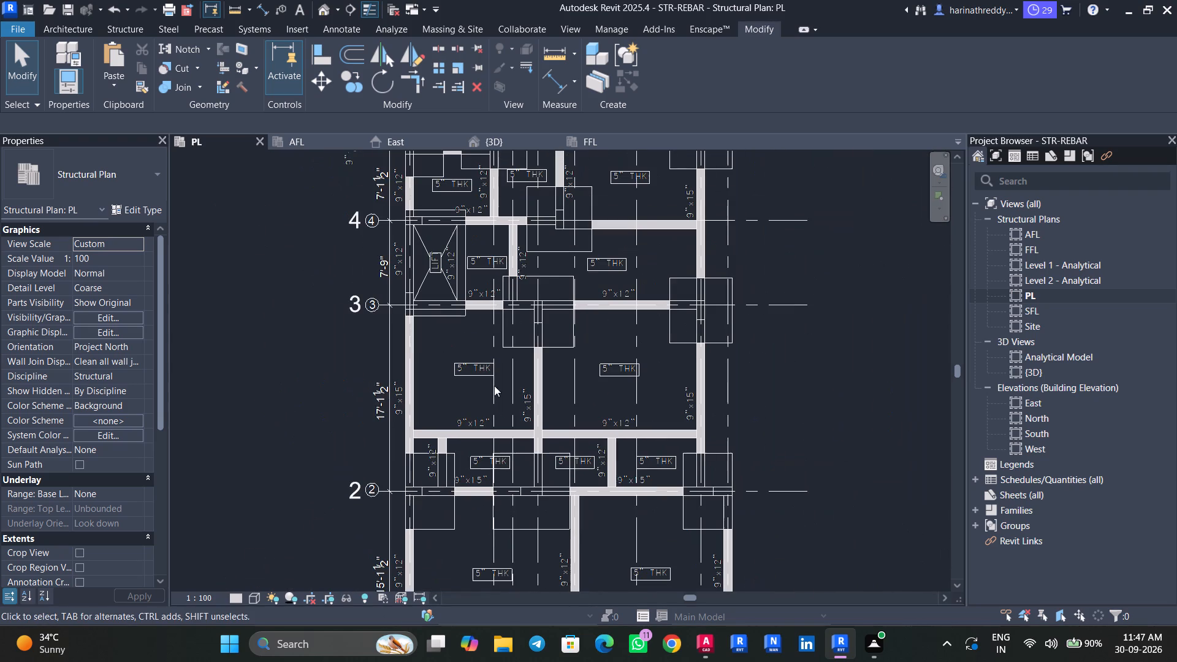
pyautogui.moveTo(794, 293); pyautogui.dragTo(840, 399, button='middle')
pyautogui.moveTo(836, 346); pyautogui.dragTo(867, 412, button='middle')
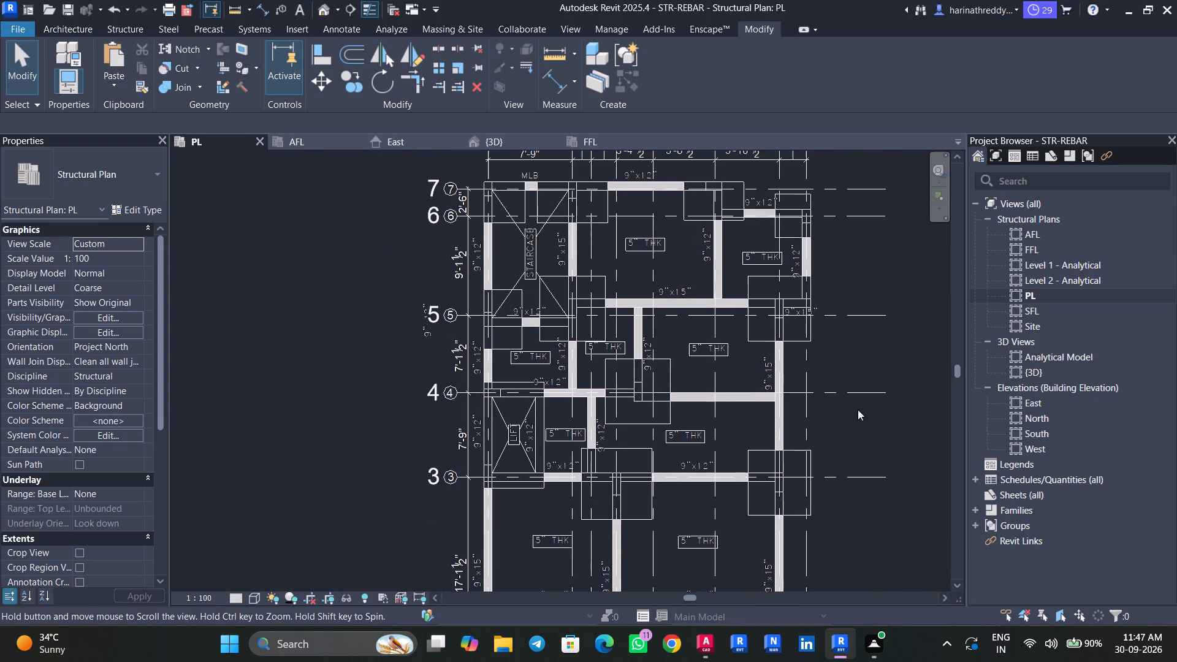
pyautogui.click(1149, 8)
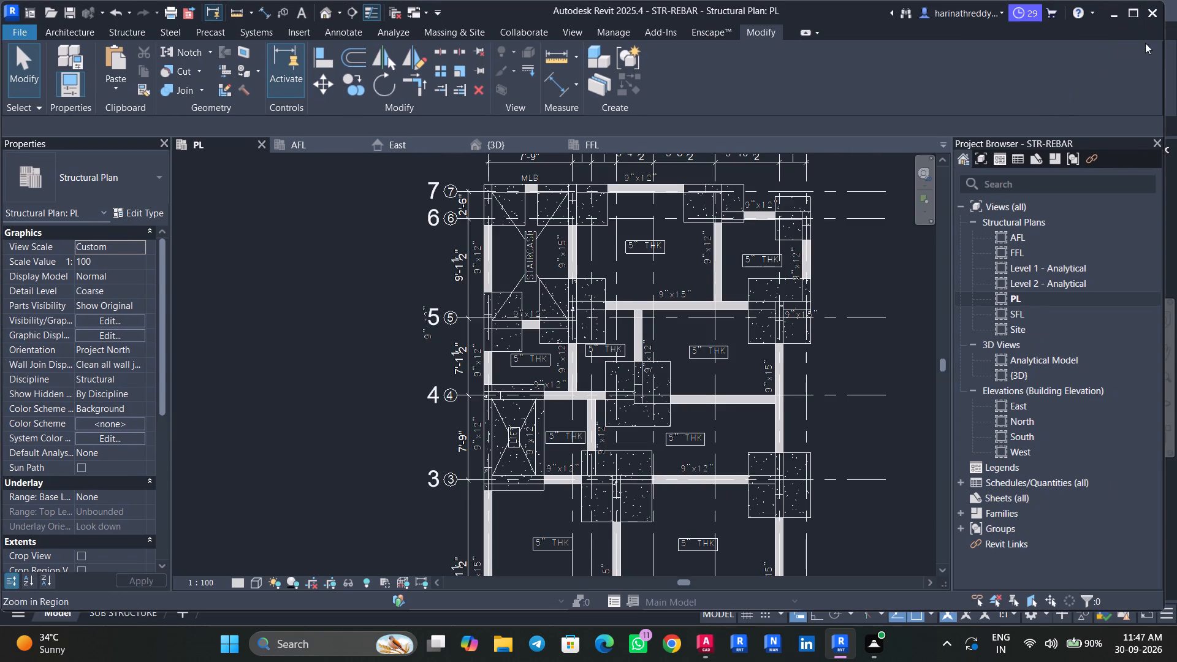
pyautogui.click(1136, 17)
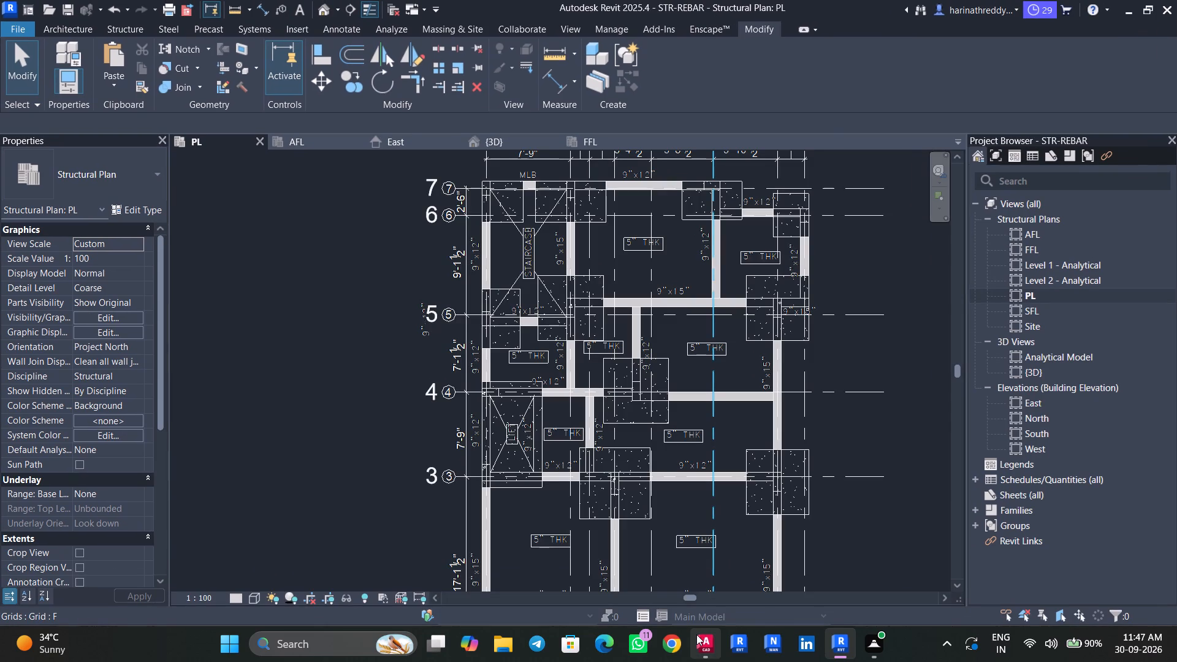
# Switch to AutoCAD and examine the beam sizes, slab thicknesses and beam and slab labels on the two typical floor framing plans.
pyautogui.click(707, 589)
pyautogui.press('`')
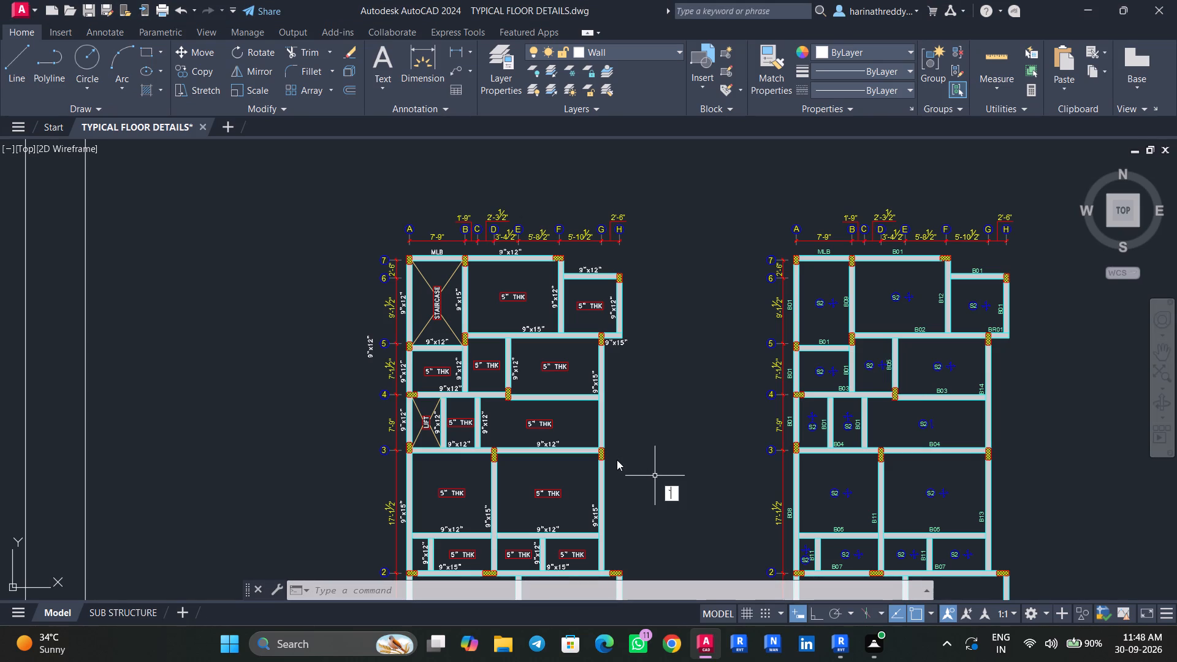
pyautogui.press('Escape')
pyautogui.press('Escape')
pyautogui.press('Escape')
pyautogui.scroll(3, 784, 452)
pyautogui.moveTo(762, 459); pyautogui.dragTo(657, 424, button='middle')
pyautogui.scroll(-1, 657, 424)
pyautogui.scroll(1, 657, 424)
pyautogui.scroll(-1, 657, 424)
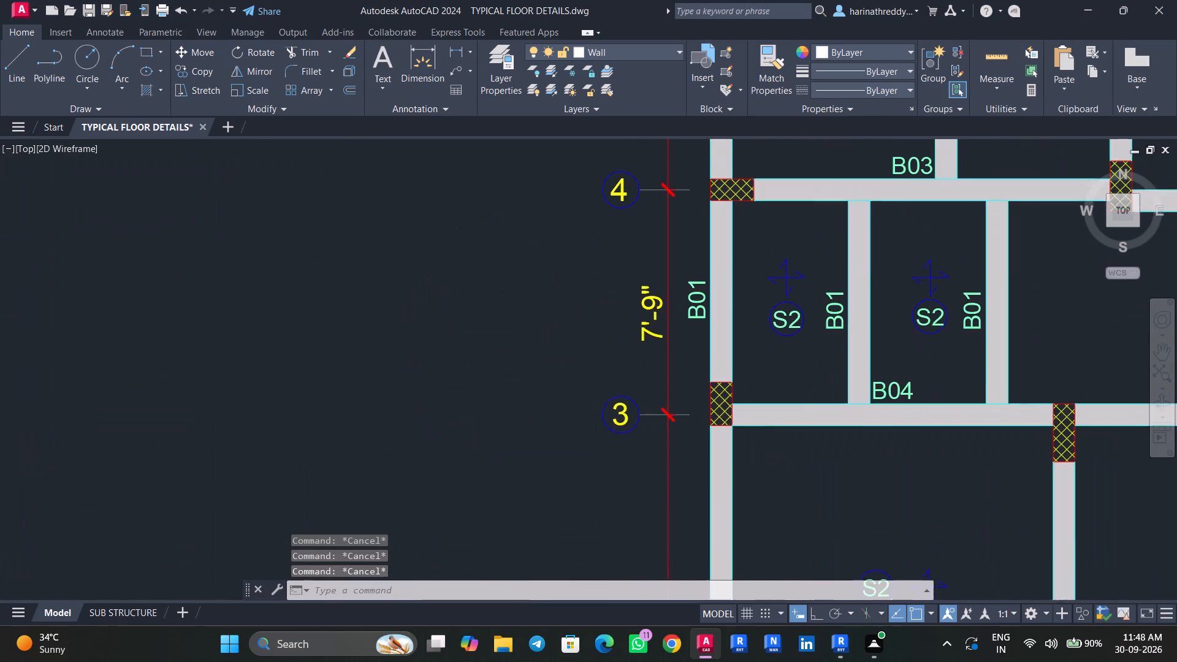
pyautogui.moveTo(655, 435); pyautogui.dragTo(662, 449, button='middle')
pyautogui.scroll(-1, 661, 447)
pyautogui.moveTo(666, 455); pyautogui.dragTo(748, 486, button='middle')
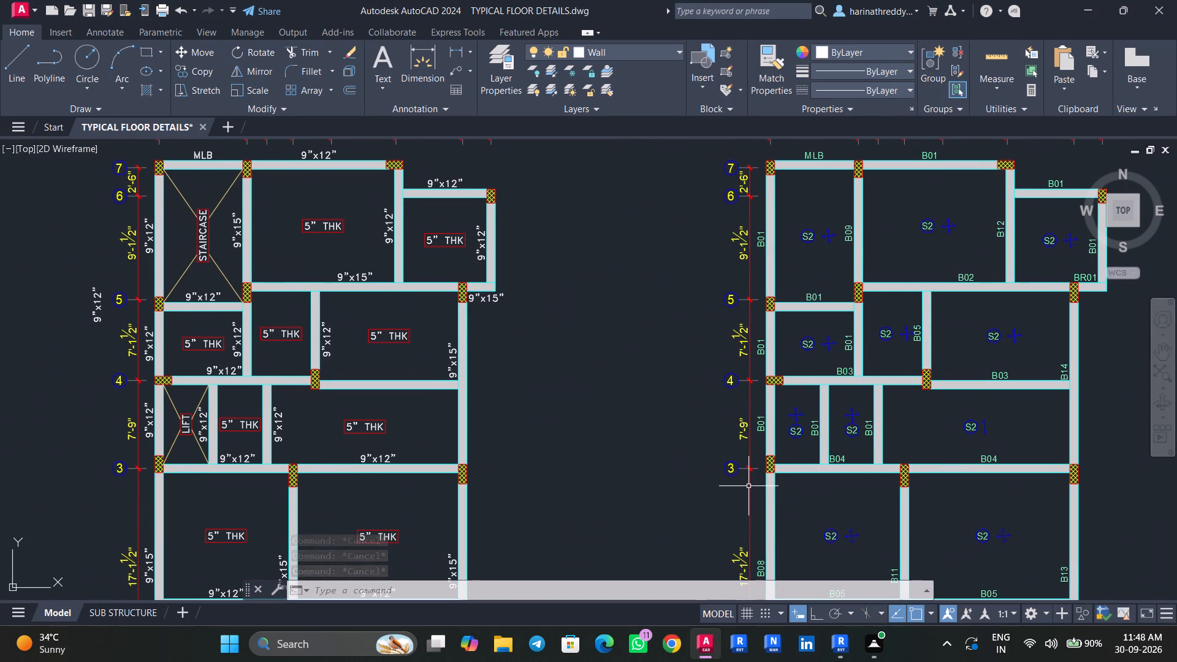
pyautogui.moveTo(748, 485); pyautogui.dragTo(701, 251, button='middle')
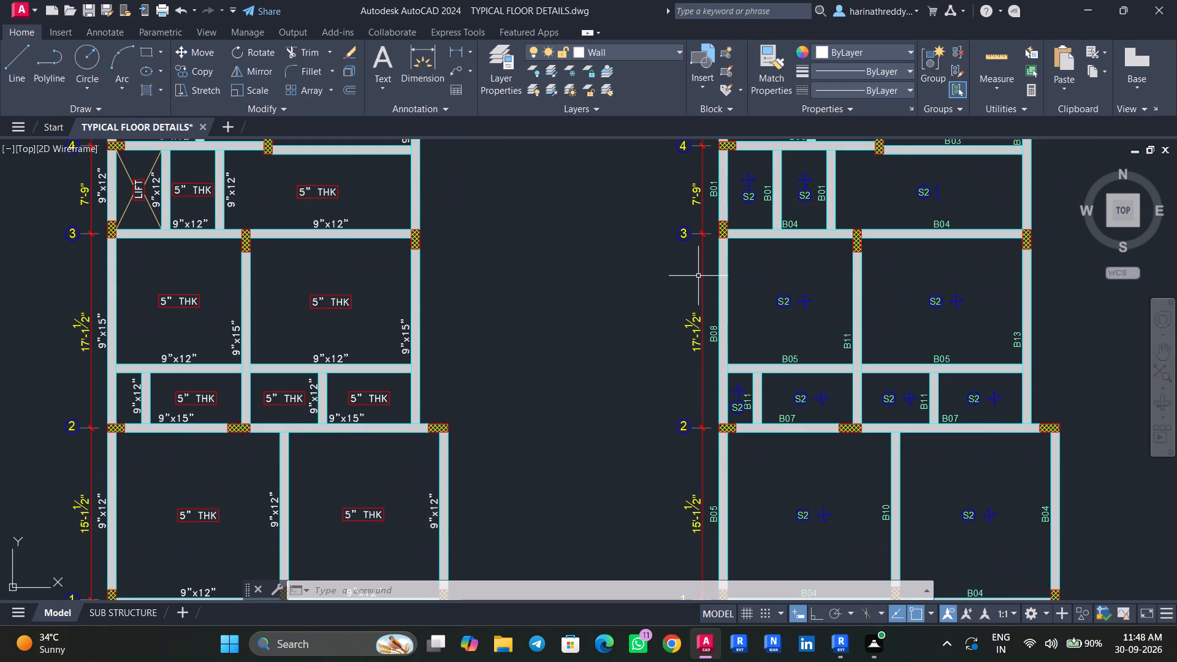
pyautogui.moveTo(612, 322); pyautogui.dragTo(680, 439, button='middle')
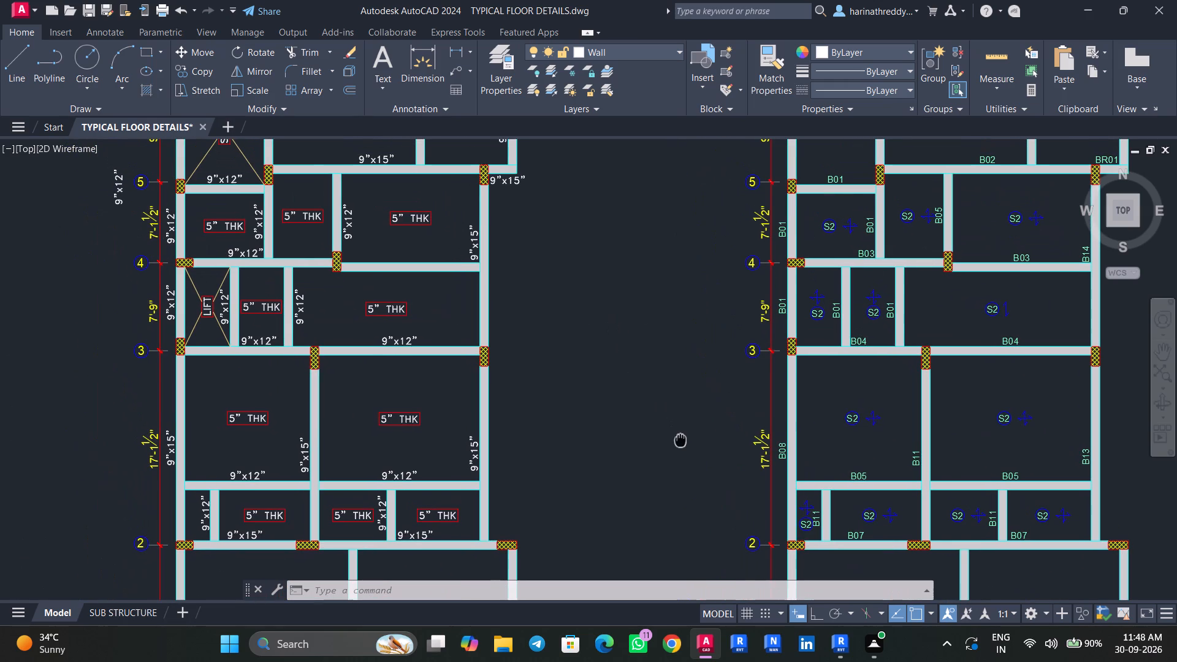
pyautogui.moveTo(680, 439); pyautogui.dragTo(680, 440, button='middle')
pyautogui.scroll(-2, 680, 440)
pyautogui.moveTo(680, 440); pyautogui.dragTo(682, 414, button='middle')
pyautogui.scroll(2, 787, 479)
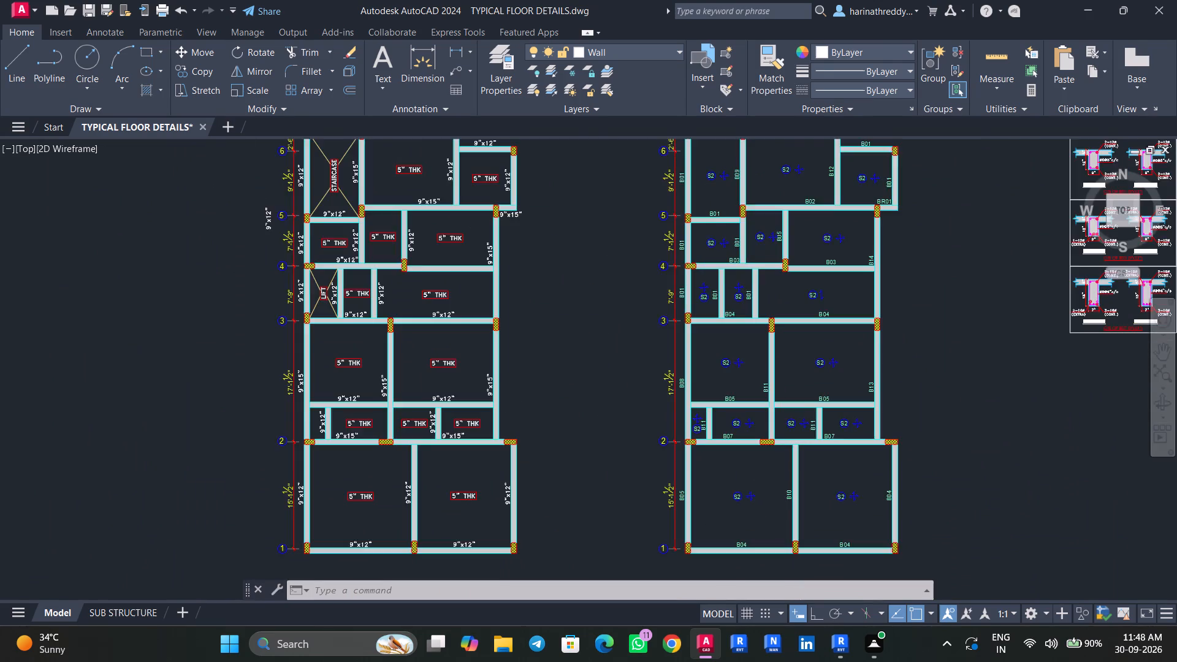
pyautogui.moveTo(785, 479); pyautogui.dragTo(746, 422, button='middle')
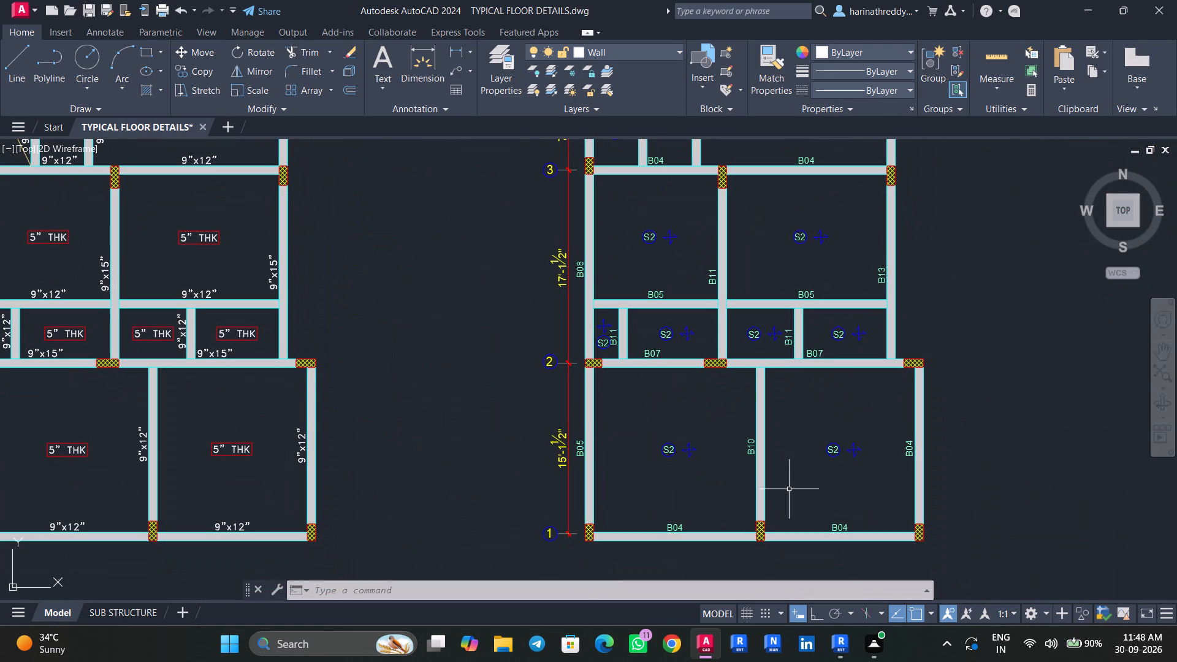
pyautogui.moveTo(633, 492); pyautogui.dragTo(785, 444, button='middle')
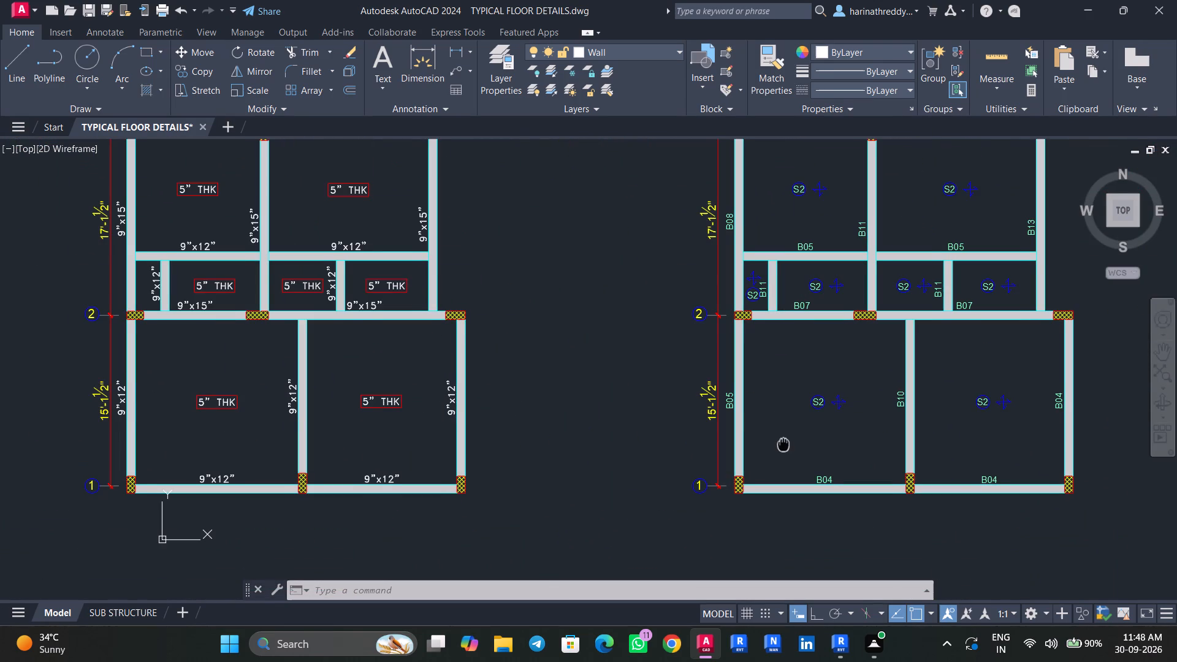
pyautogui.moveTo(785, 444); pyautogui.dragTo(597, 520, button='middle')
pyautogui.scroll(-2, 597, 519)
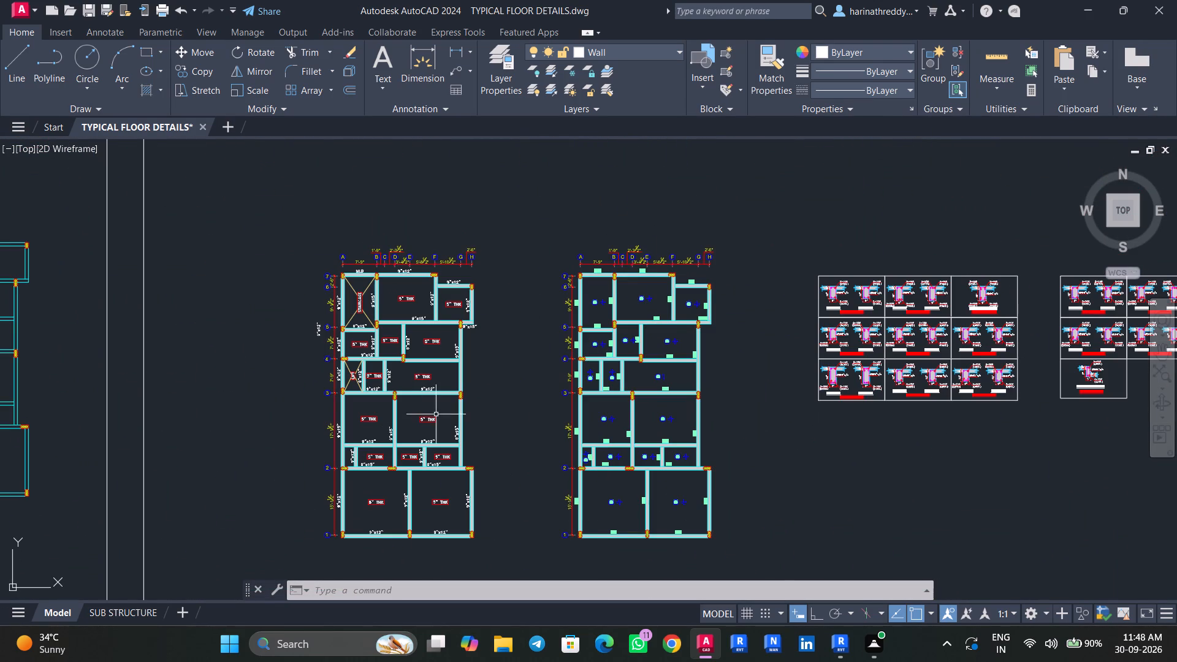
pyautogui.scroll(2, 589, 366)
pyautogui.moveTo(487, 396); pyautogui.dragTo(601, 434, button='middle')
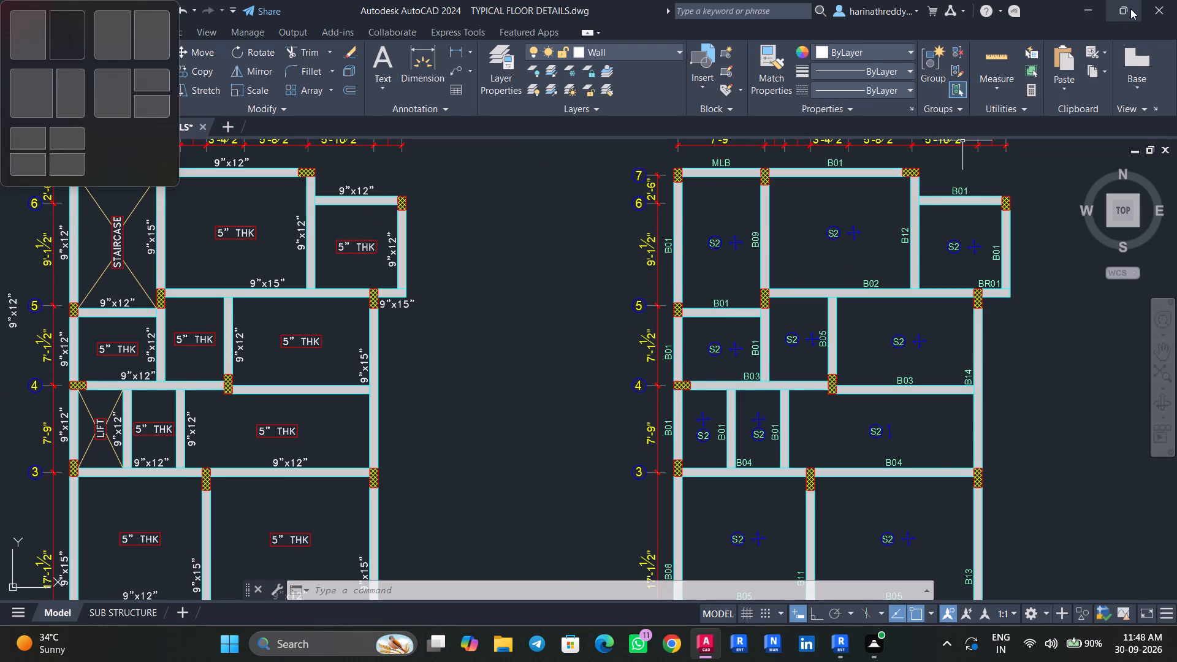
# Arrange AutoCAD and Revit side by side, with the framing plans next to the PL structural plan.
pyautogui.click(1033, 66)
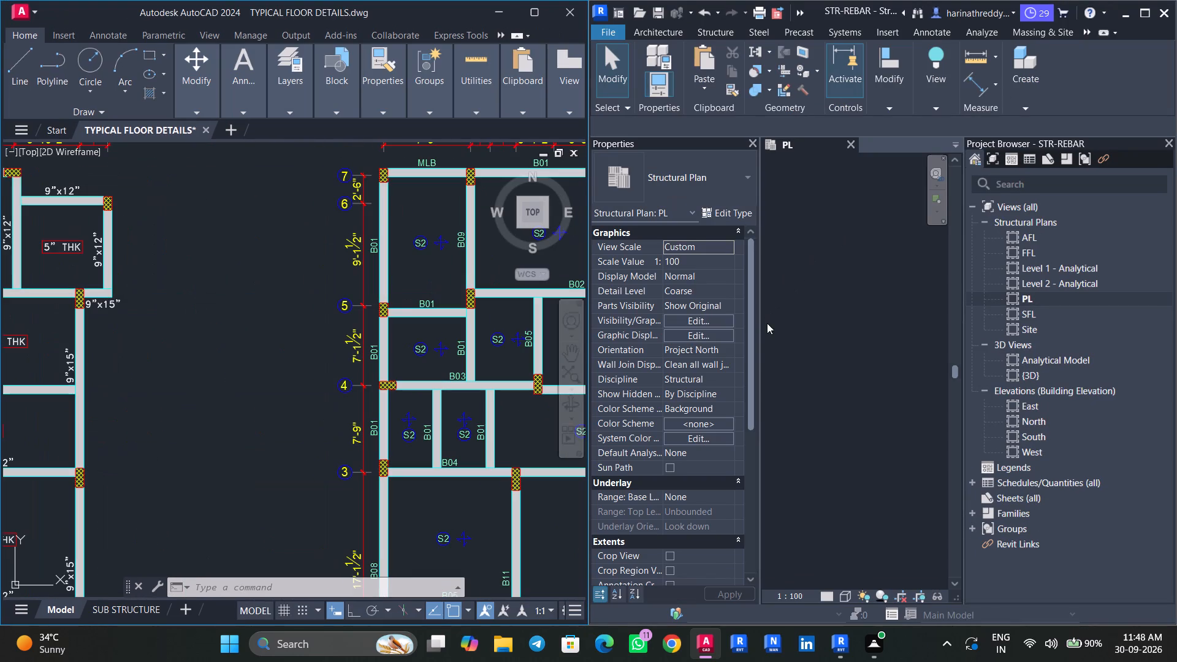
pyautogui.scroll(-8, 802, 319)
pyautogui.moveTo(840, 324); pyautogui.dragTo(790, 300, button='middle')
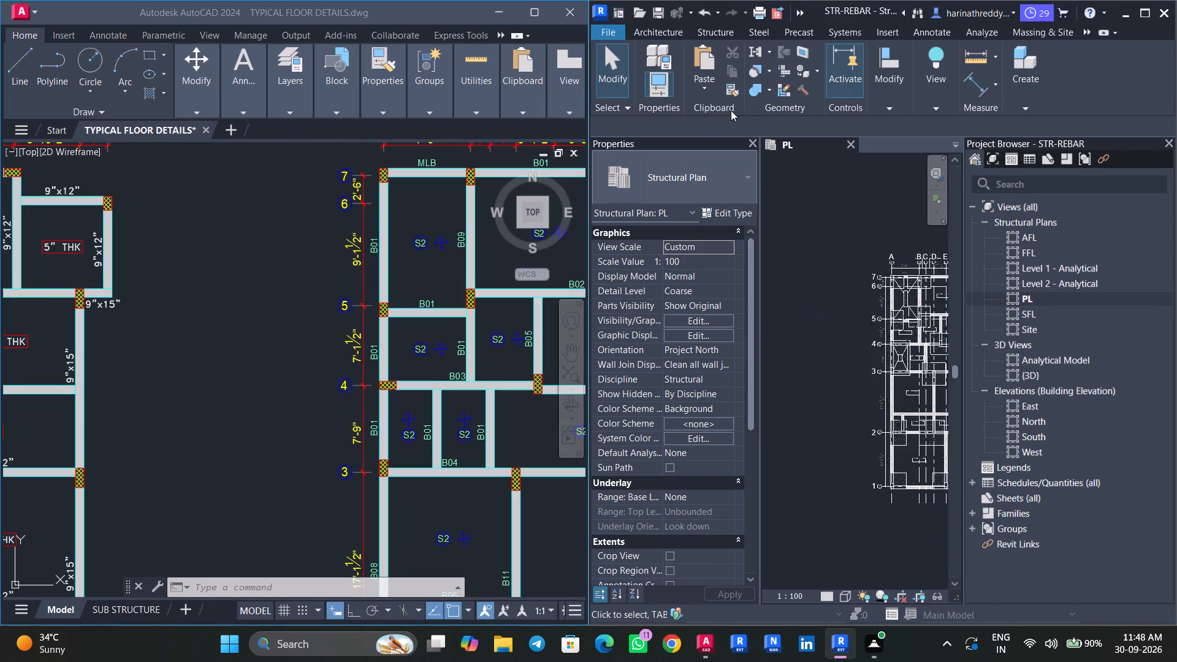
# Start the Beam command on level PL with the 300 x 600mm Concrete-Rectangular Beam type.
pyautogui.click(707, 29)
pyautogui.click(656, 66)
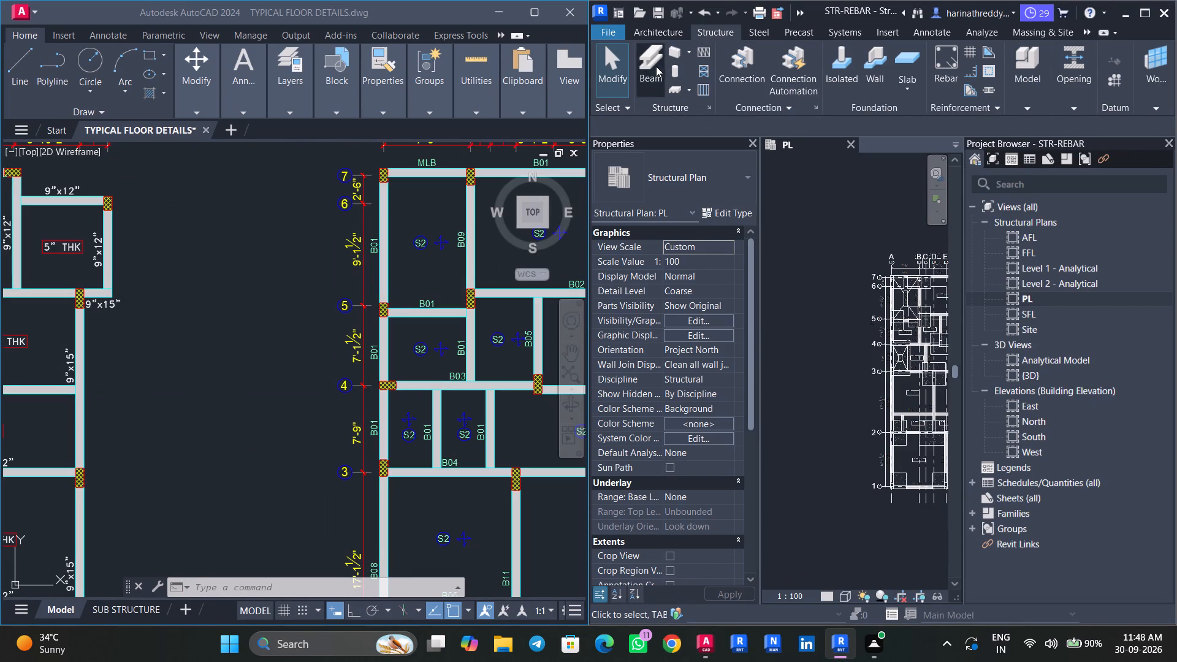
pyautogui.click(730, 177)
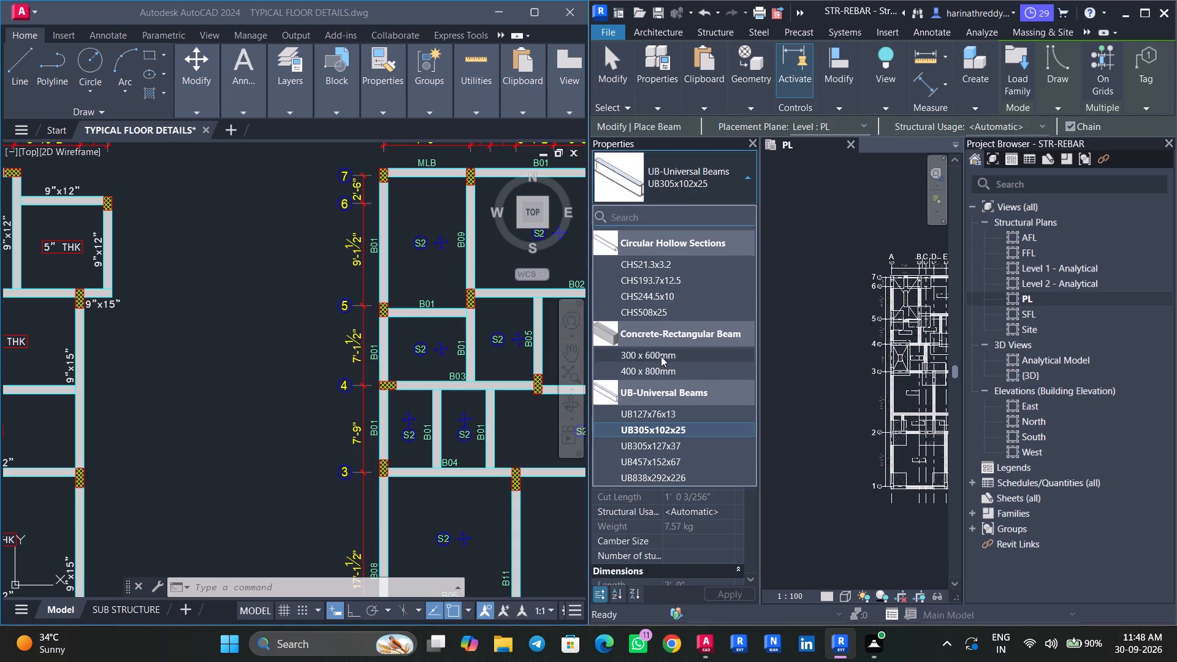
pyautogui.click(661, 356)
# Check the beam labels on the AutoCAD framing plans and duplicate the 300 x 600mm concrete beam type as B01.
pyautogui.scroll(-2, 285, 340)
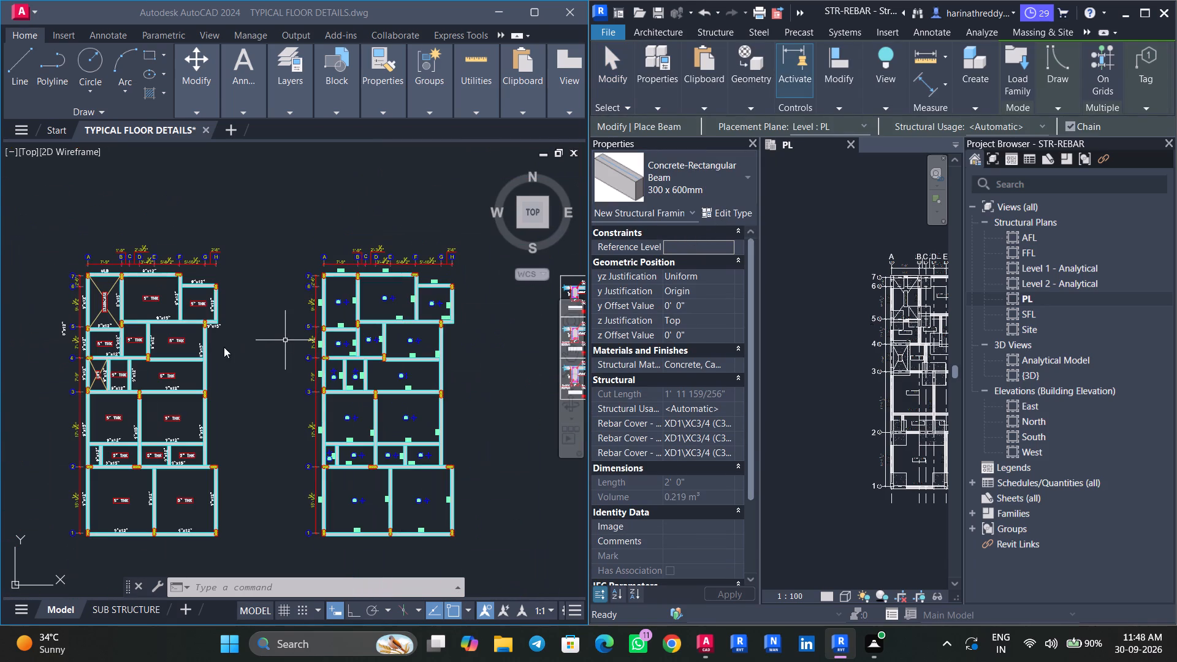
pyautogui.scroll(3, 134, 314)
pyautogui.scroll(-1, 128, 285)
pyautogui.moveTo(134, 288); pyautogui.dragTo(300, 363, button='middle')
pyautogui.moveTo(364, 355); pyautogui.dragTo(178, 349, button='middle')
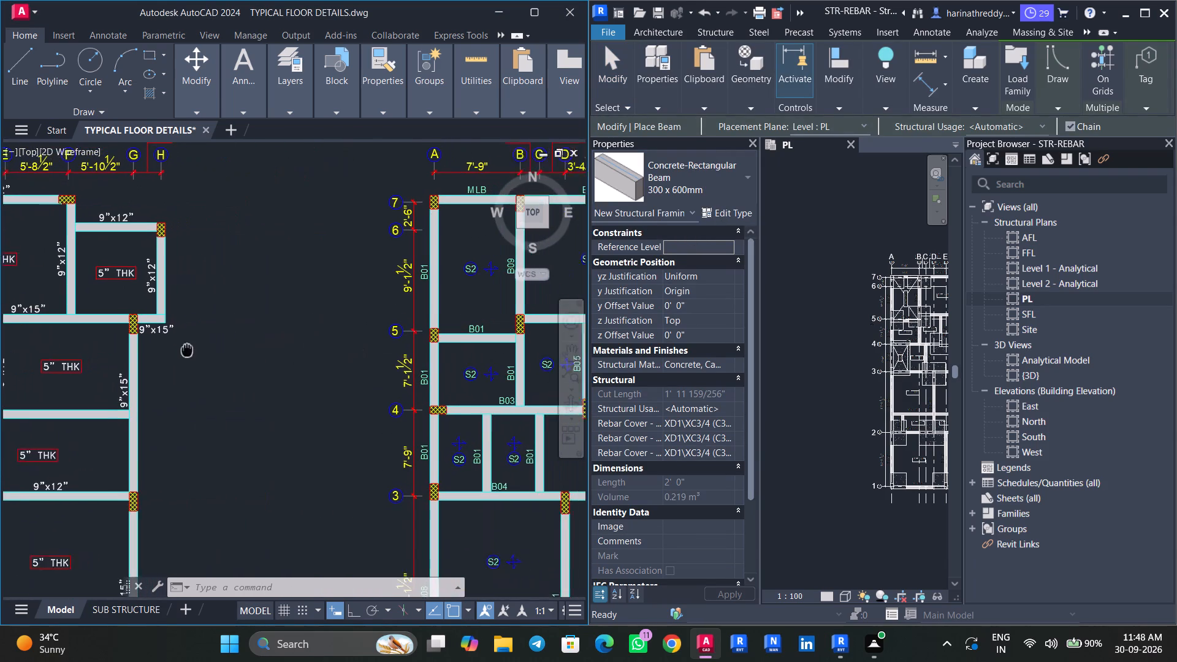
pyautogui.moveTo(178, 349); pyautogui.dragTo(435, 384, button='middle')
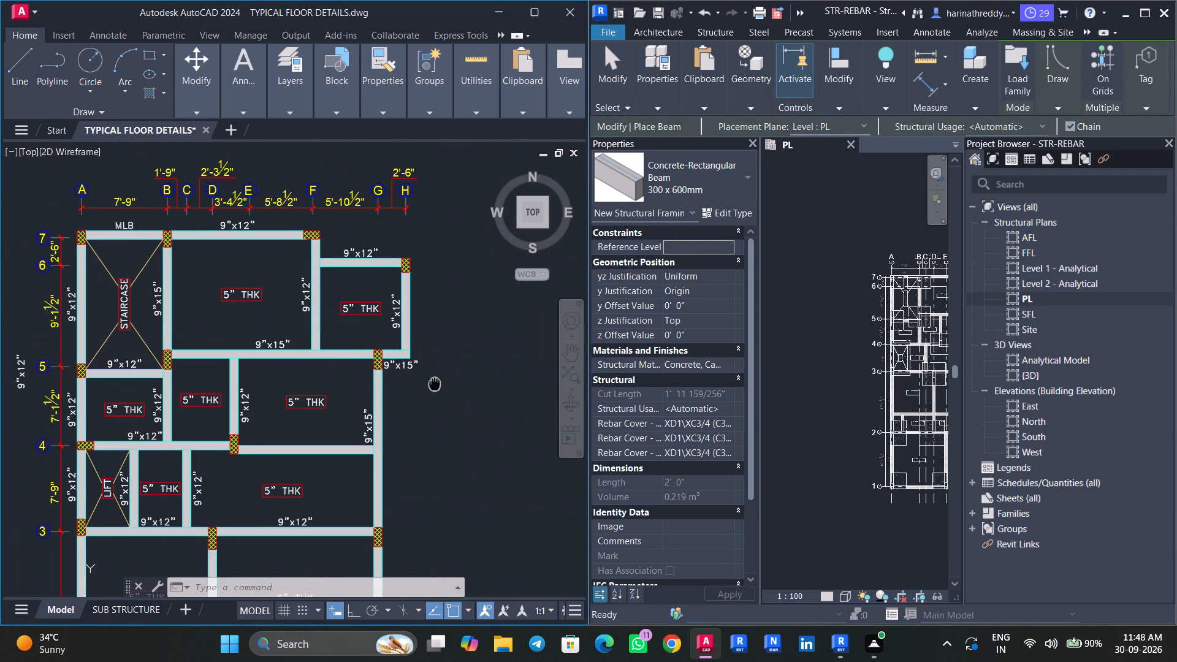
pyautogui.moveTo(435, 384); pyautogui.dragTo(432, 384, button='middle')
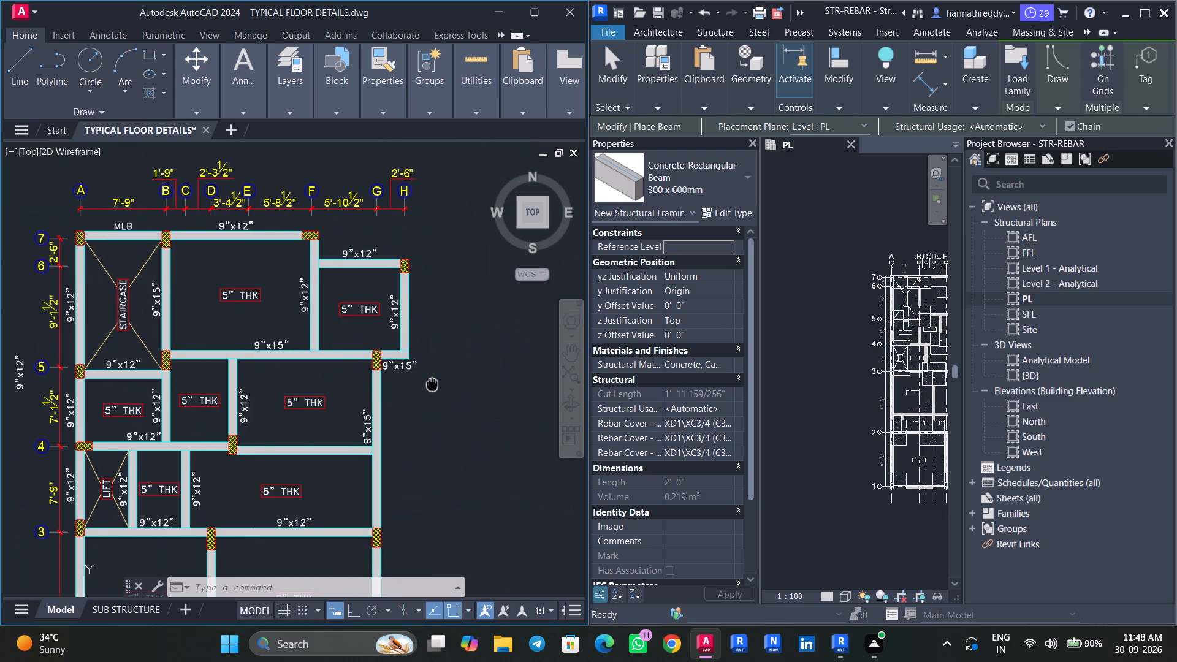
pyautogui.moveTo(432, 384); pyautogui.dragTo(116, 400, button='middle')
pyautogui.moveTo(242, 375); pyautogui.dragTo(213, 364, button='middle')
pyautogui.click(736, 213)
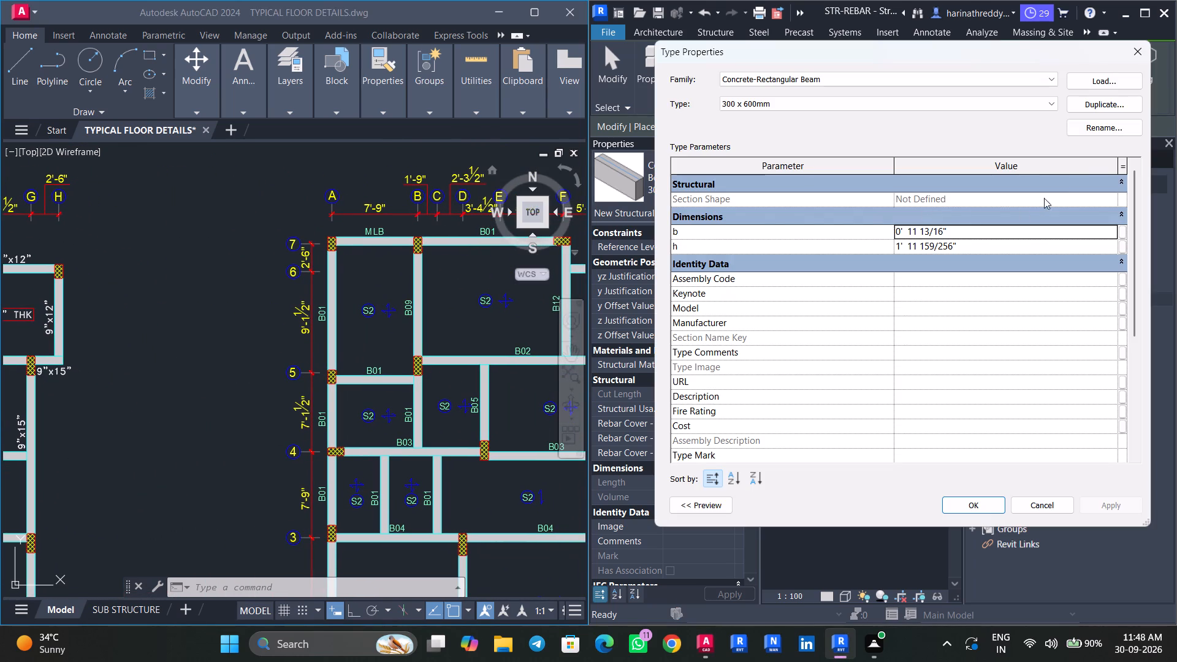
pyautogui.click(1117, 107)
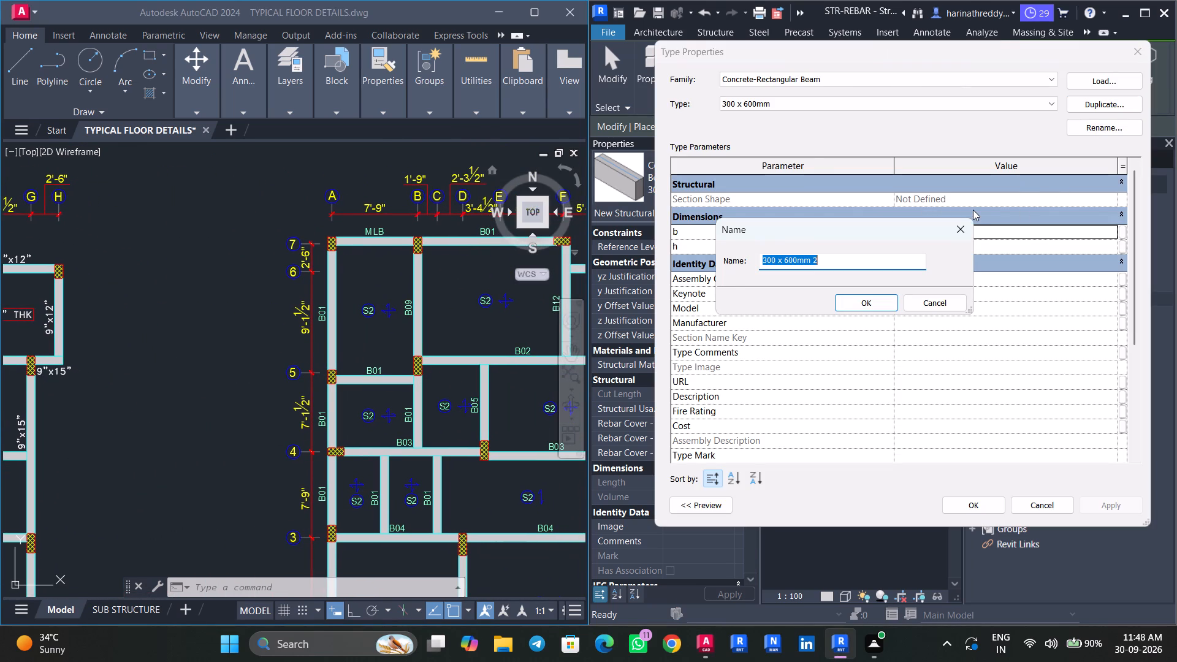
pyautogui.write('B0')
pyautogui.press('1')
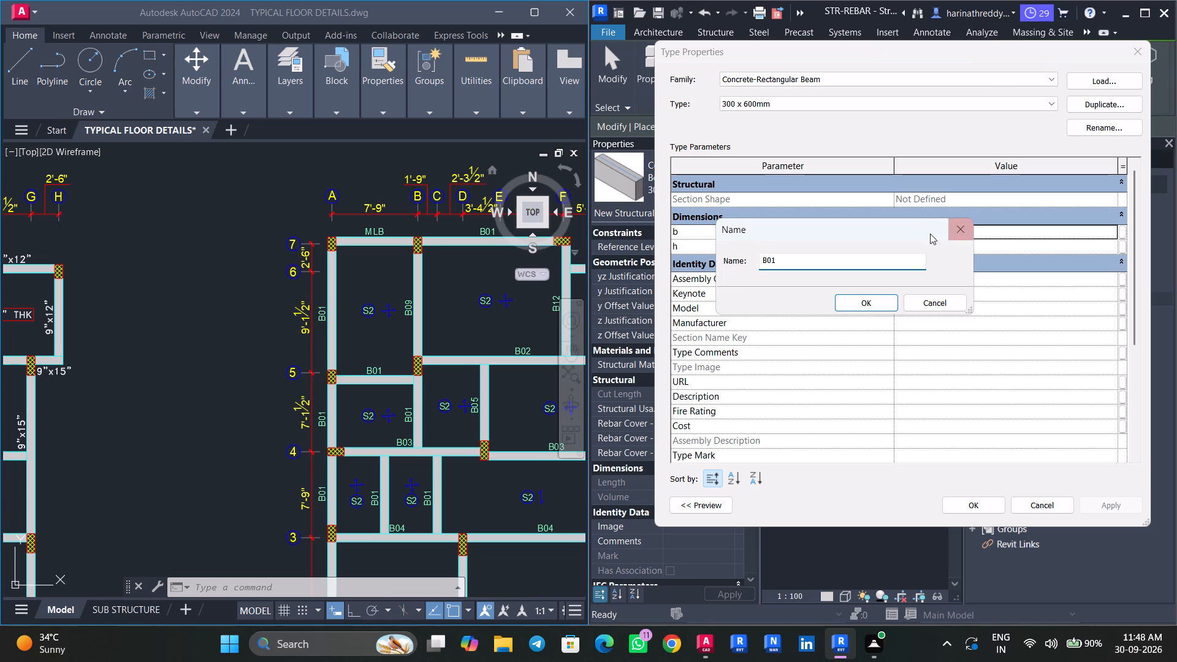
pyautogui.click(871, 295)
# Set beam type B01's width b to 9" and depth h to 12", matching the AutoCAD framing plan, and apply.
pyautogui.moveTo(506, 332); pyautogui.dragTo(463, 332, button='middle')
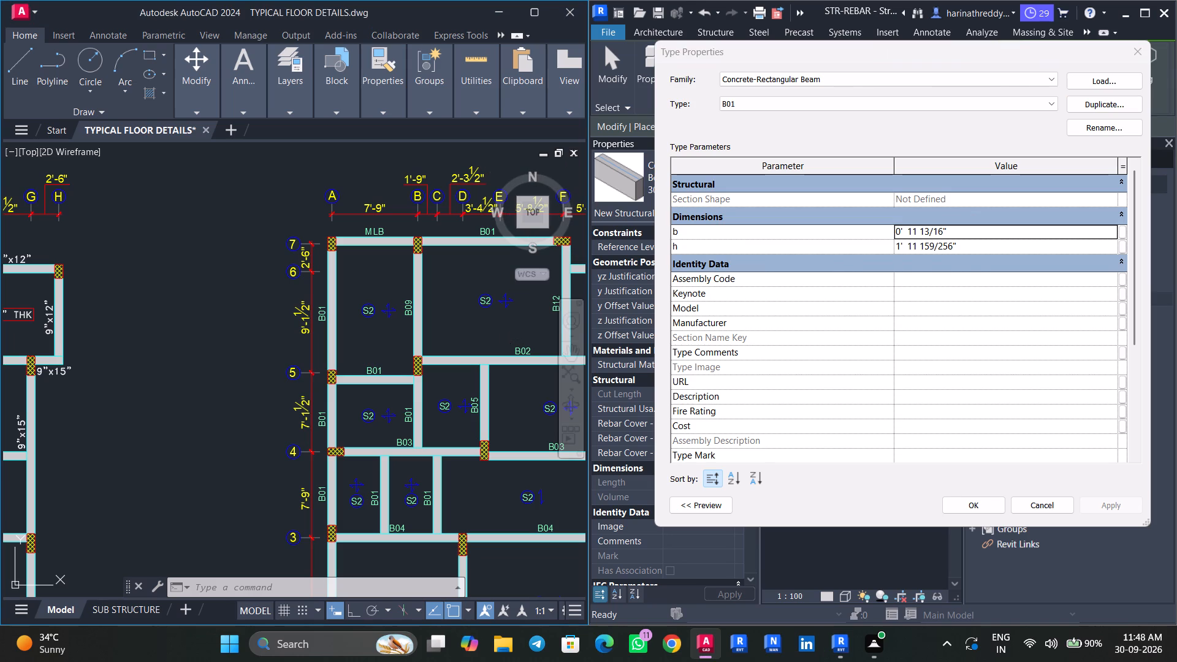
pyautogui.moveTo(463, 332); pyautogui.dragTo(460, 331, button='middle')
pyautogui.scroll(-1, 438, 330)
pyautogui.moveTo(436, 330); pyautogui.dragTo(419, 329, button='middle')
pyautogui.moveTo(300, 326); pyautogui.dragTo(341, 330, button='middle')
pyautogui.scroll(1, 327, 325)
pyautogui.moveTo(327, 325); pyautogui.dragTo(351, 358, button='middle')
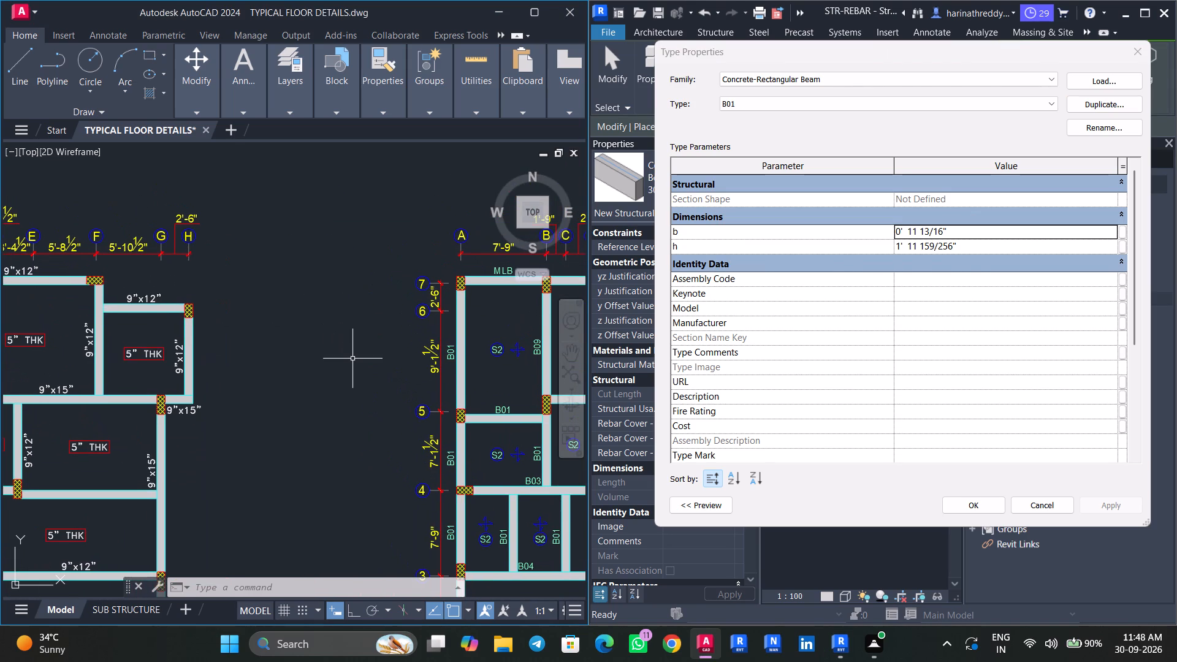
pyautogui.middleClick(353, 359)
pyautogui.click(973, 232)
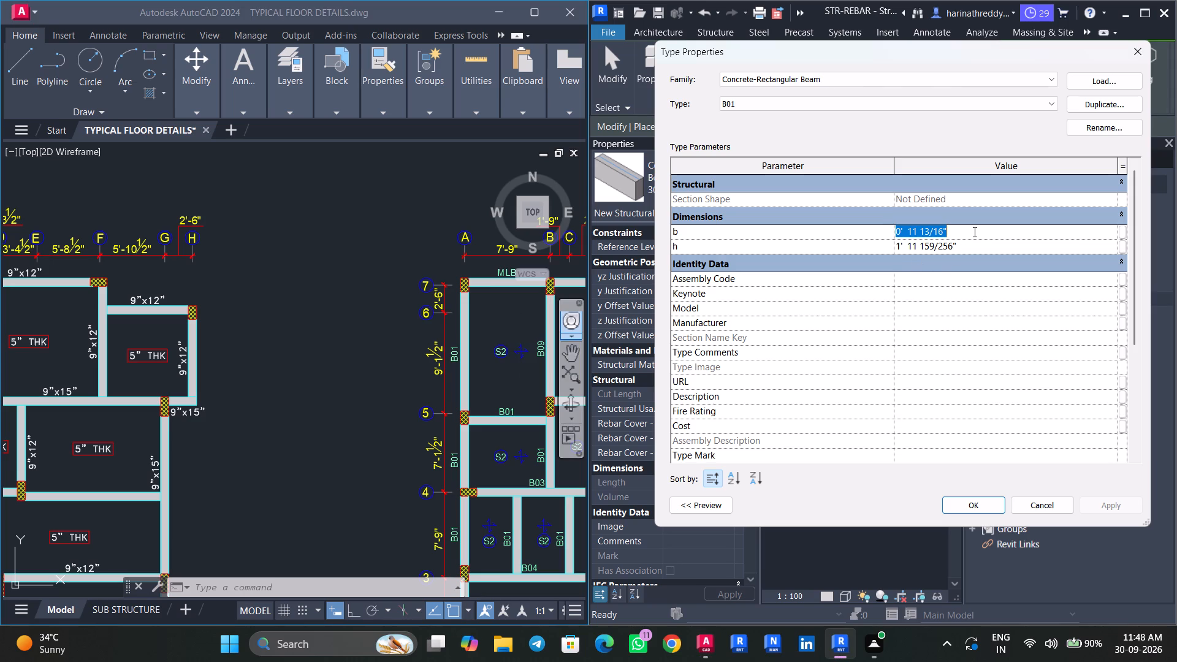
pyautogui.write('9"')
pyautogui.press('Return')
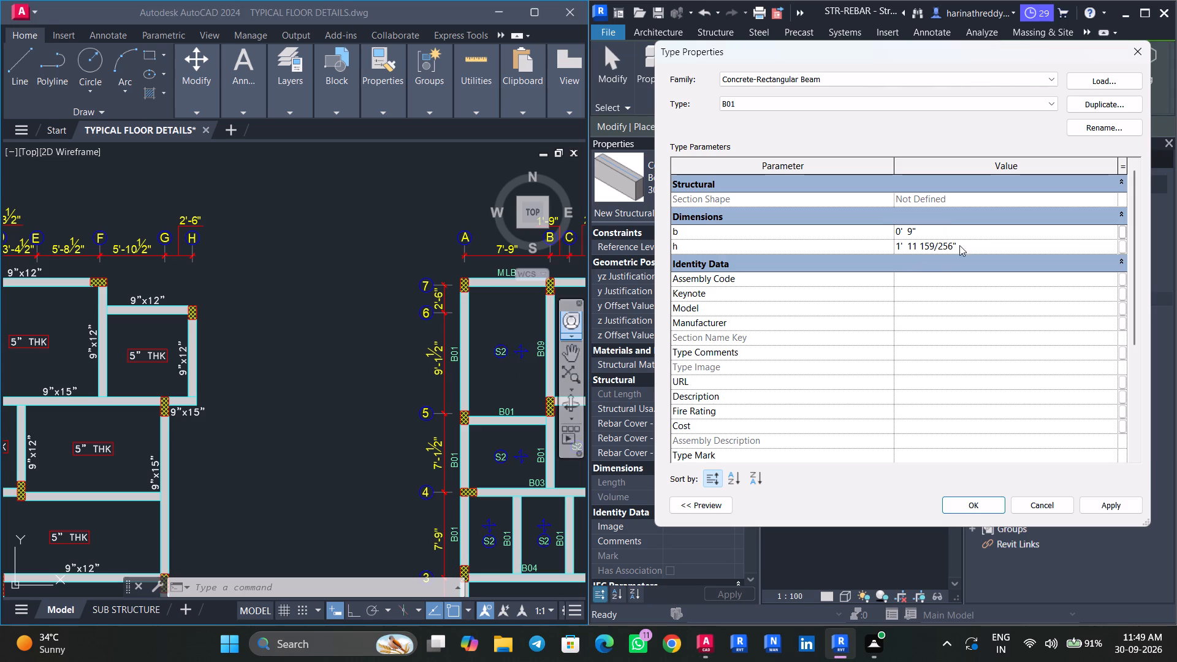
pyautogui.click(964, 246)
pyautogui.moveTo(964, 246); pyautogui.dragTo(864, 245)
pyautogui.write('12"')
pyautogui.press('Return')
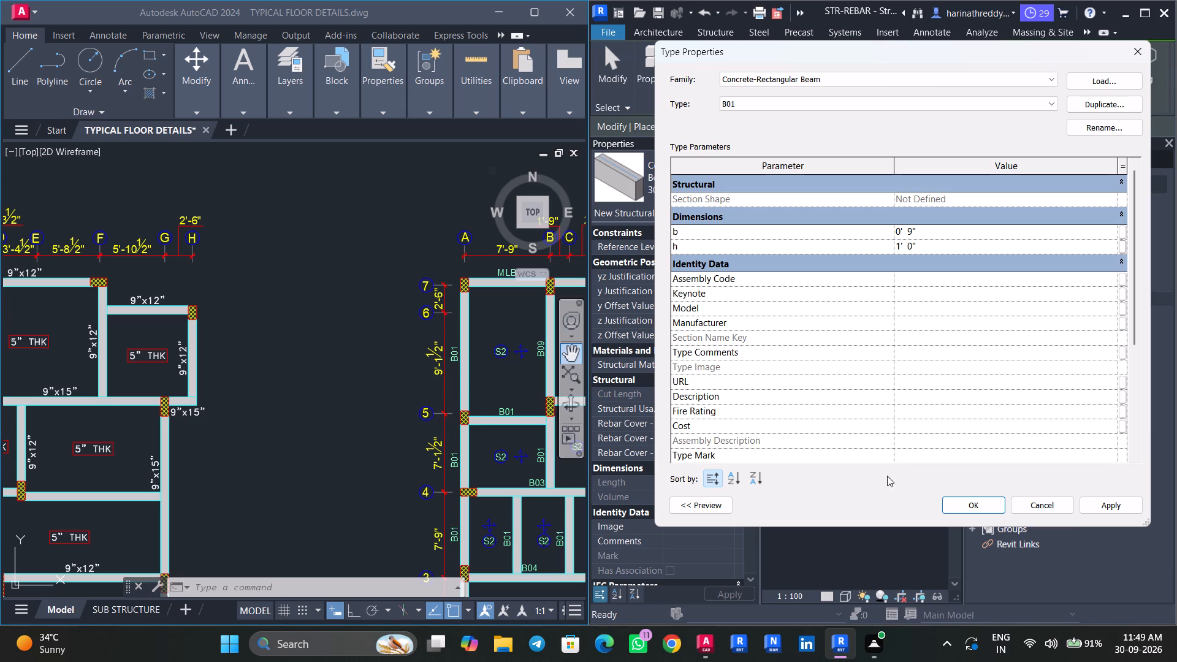
pyautogui.click(1097, 506)
# Examine the beam labels on the AutoCAD framing plan against the beam sizes on the adjacent plan.
pyautogui.moveTo(397, 367); pyautogui.dragTo(337, 371, button='middle')
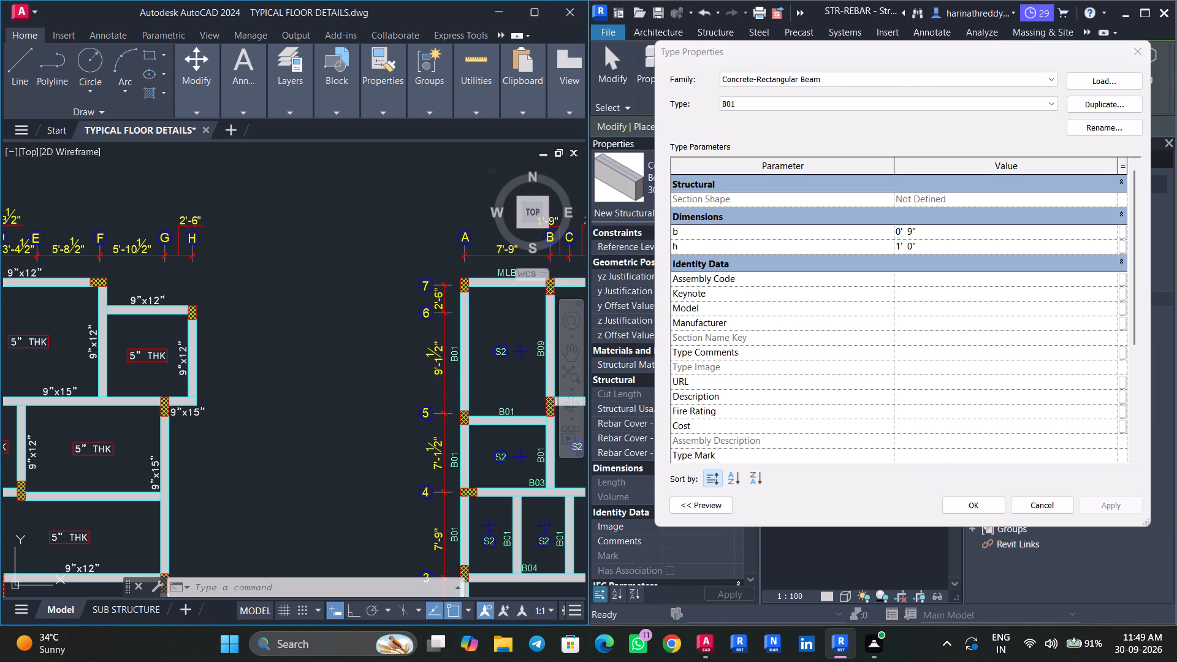
pyautogui.moveTo(337, 371); pyautogui.dragTo(318, 368, button='middle')
pyautogui.moveTo(406, 373); pyautogui.dragTo(128, 379, button='middle')
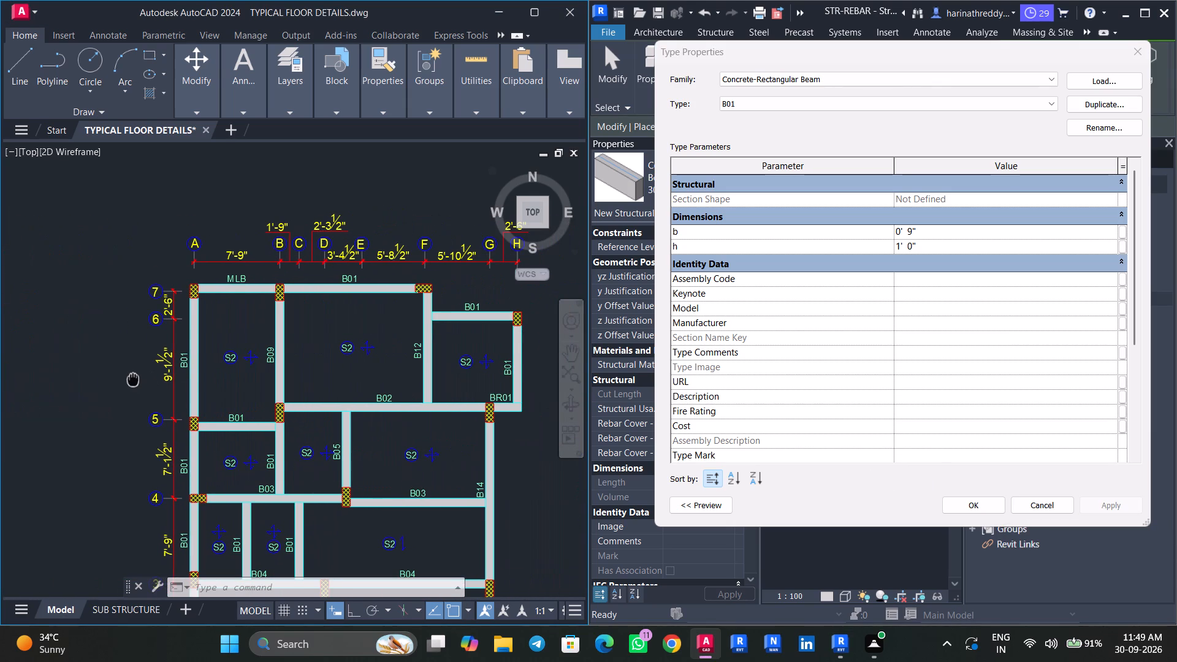
pyautogui.moveTo(128, 379); pyautogui.dragTo(126, 379, button='middle')
pyautogui.moveTo(126, 379); pyautogui.dragTo(405, 390, button='middle')
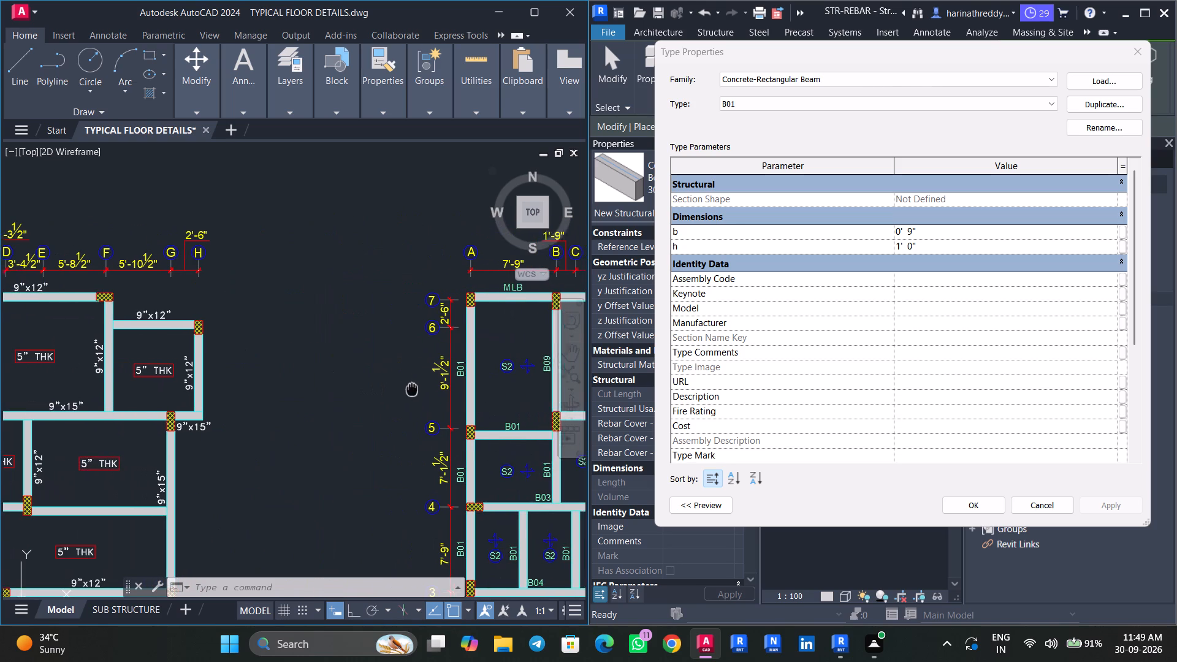
pyautogui.moveTo(405, 390); pyautogui.dragTo(112, 370, button='middle')
pyautogui.scroll(1, 106, 381)
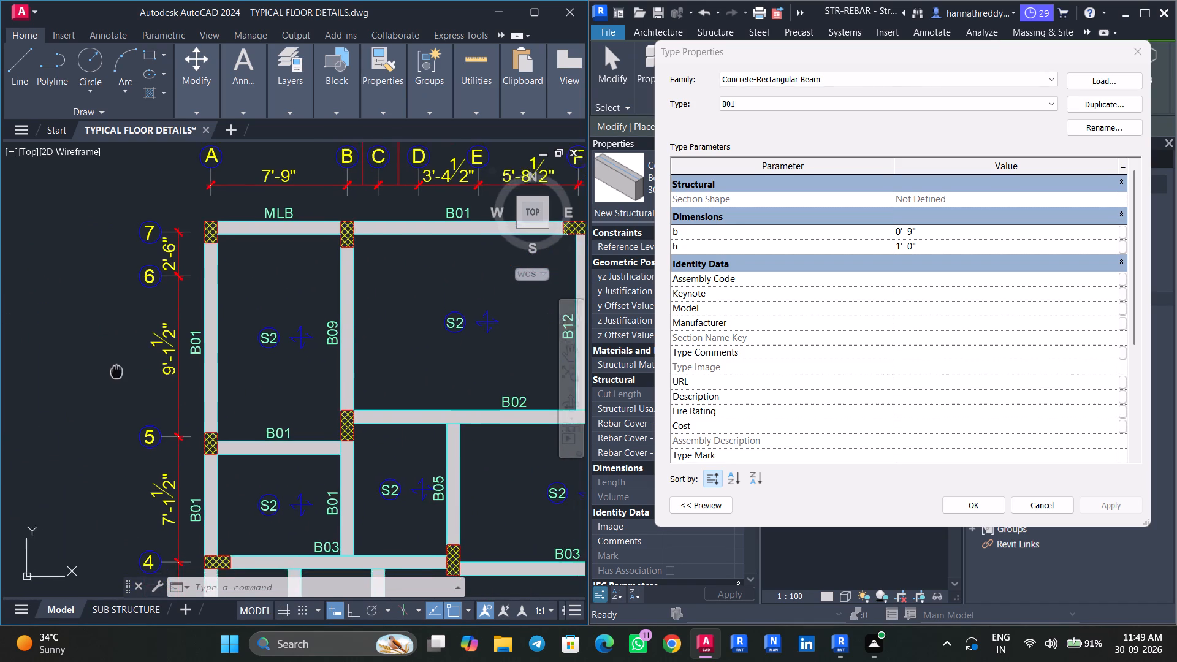
pyautogui.moveTo(112, 370); pyautogui.dragTo(21, 360, button='middle')
pyautogui.scroll(-1, 65, 359)
pyautogui.scroll(1, 74, 356)
pyautogui.moveTo(75, 355); pyautogui.dragTo(50, 356, button='middle')
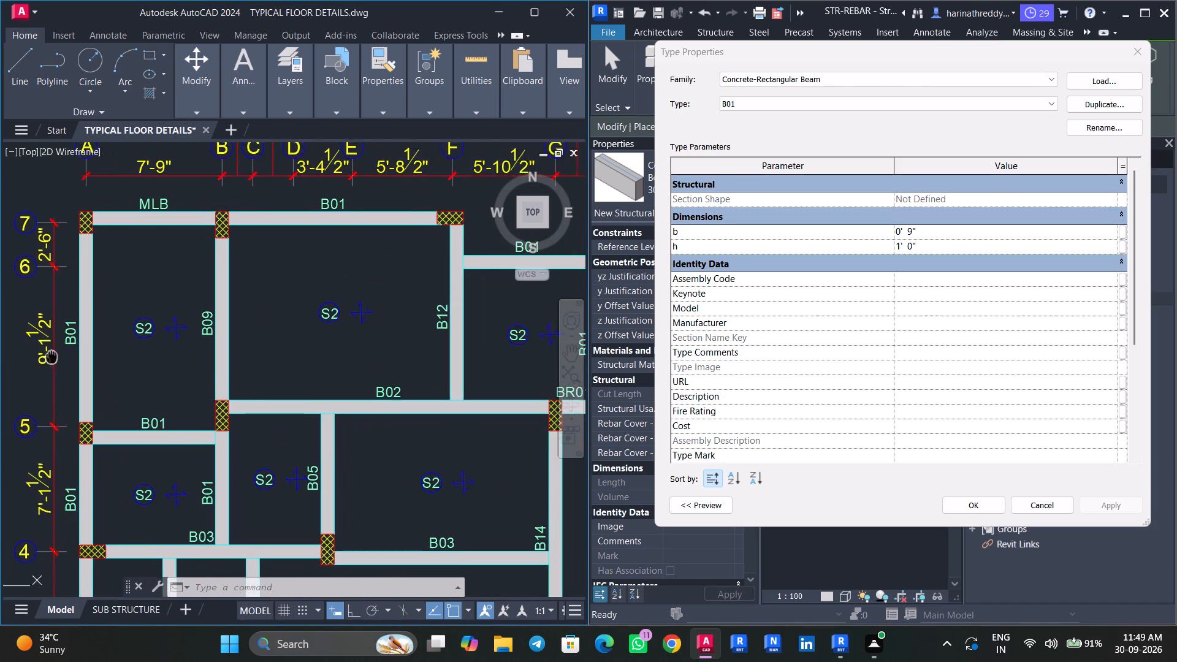
pyautogui.scroll(-1, 46, 356)
pyautogui.moveTo(50, 356); pyautogui.dragTo(47, 356, button='middle')
pyautogui.scroll(-1, 133, 370)
pyautogui.moveTo(133, 370); pyautogui.dragTo(170, 363, button='middle')
pyautogui.moveTo(140, 374); pyautogui.dragTo(193, 388, button='middle')
pyautogui.scroll(1, 193, 388)
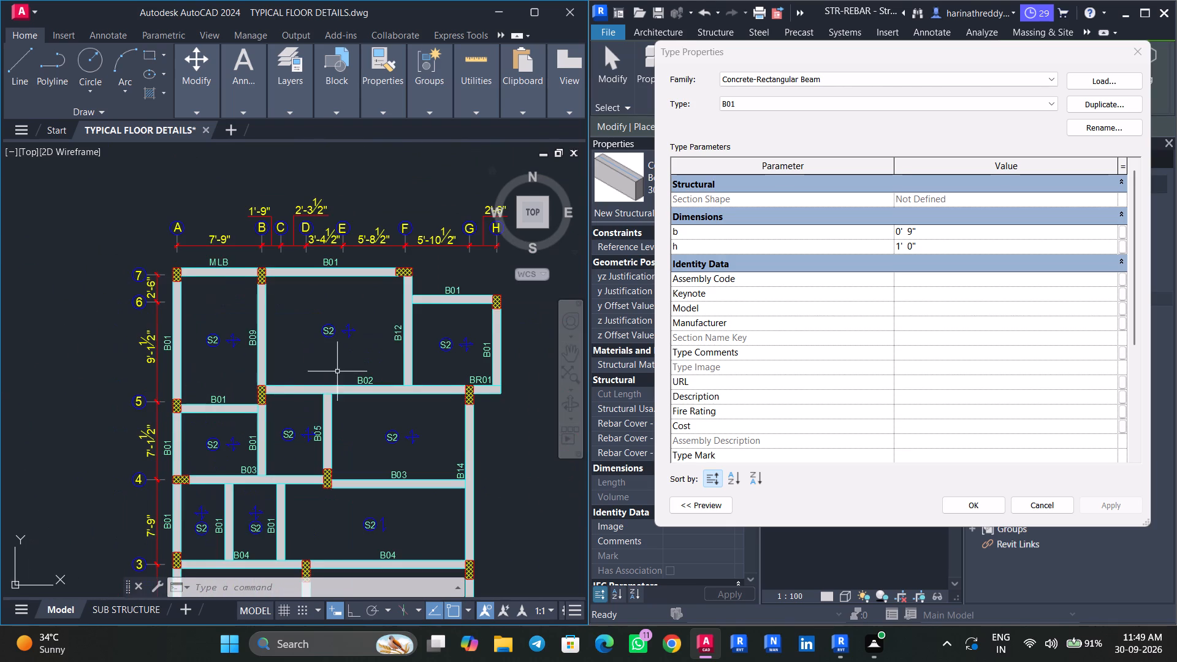
pyautogui.moveTo(253, 379); pyautogui.dragTo(310, 386, button='middle')
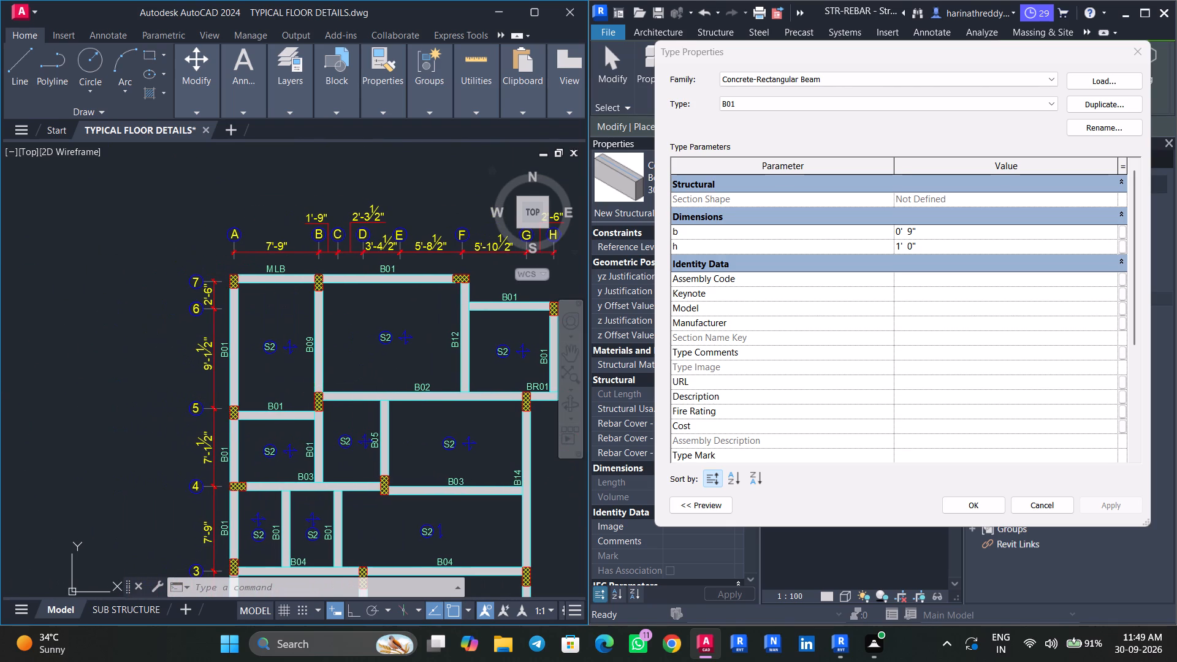
pyautogui.middleClick(310, 386)
pyautogui.moveTo(272, 385); pyautogui.dragTo(510, 391, button='middle')
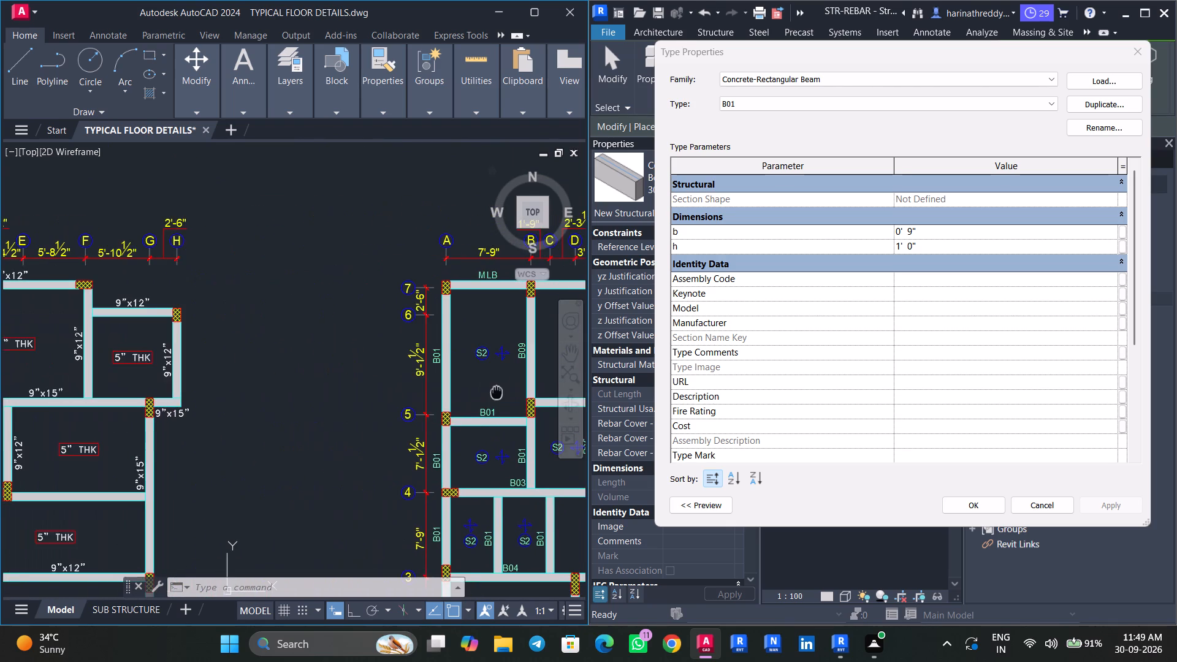
pyautogui.moveTo(510, 391); pyautogui.dragTo(515, 391, button='middle')
pyautogui.moveTo(498, 372); pyautogui.dragTo(289, 405, button='middle')
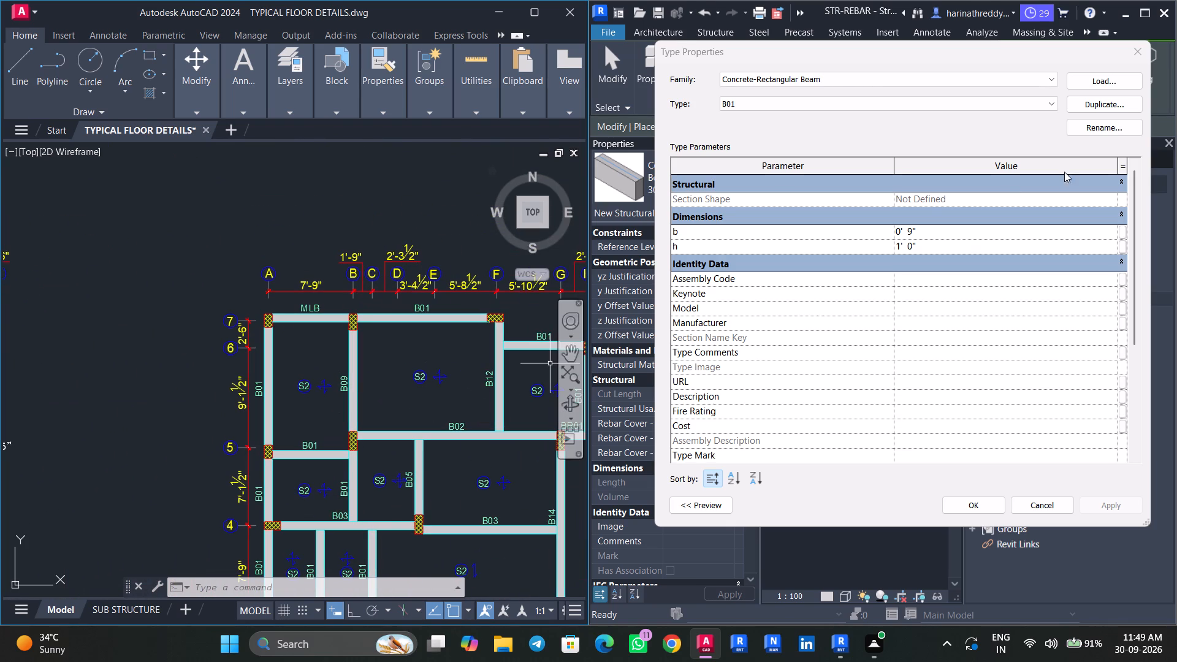
# Duplicate beam type B01 as MLB, set its depth h to 12" and apply.
pyautogui.click(1103, 105)
pyautogui.write('MLB')
pyautogui.press('Return')
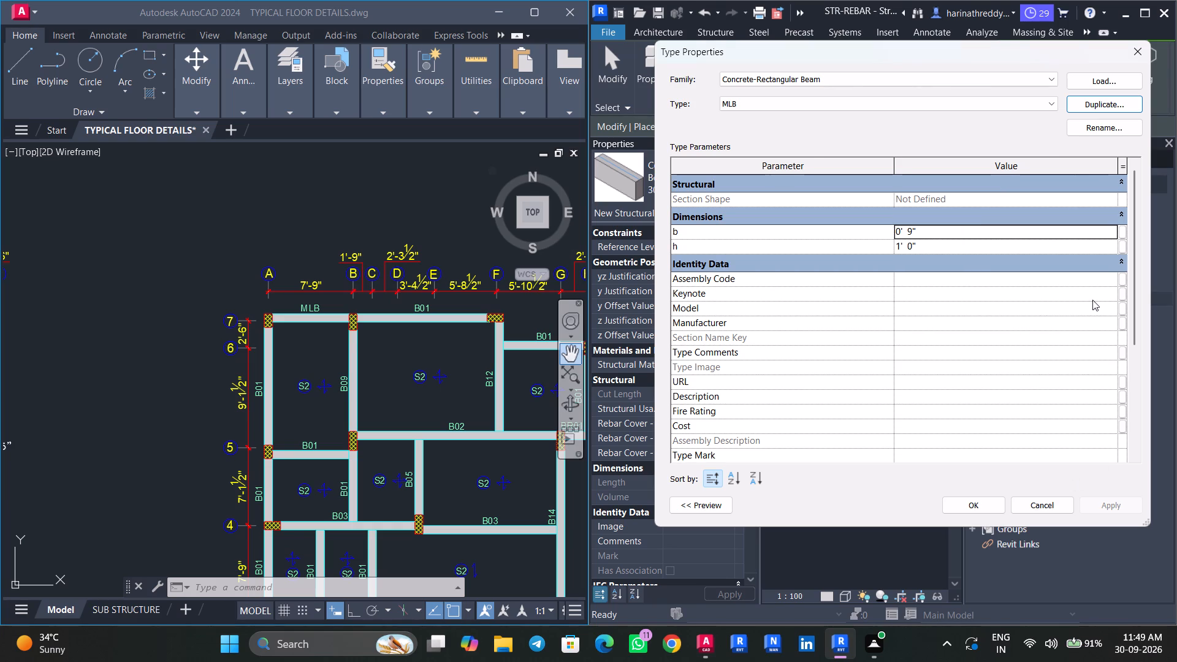
pyautogui.click(971, 245)
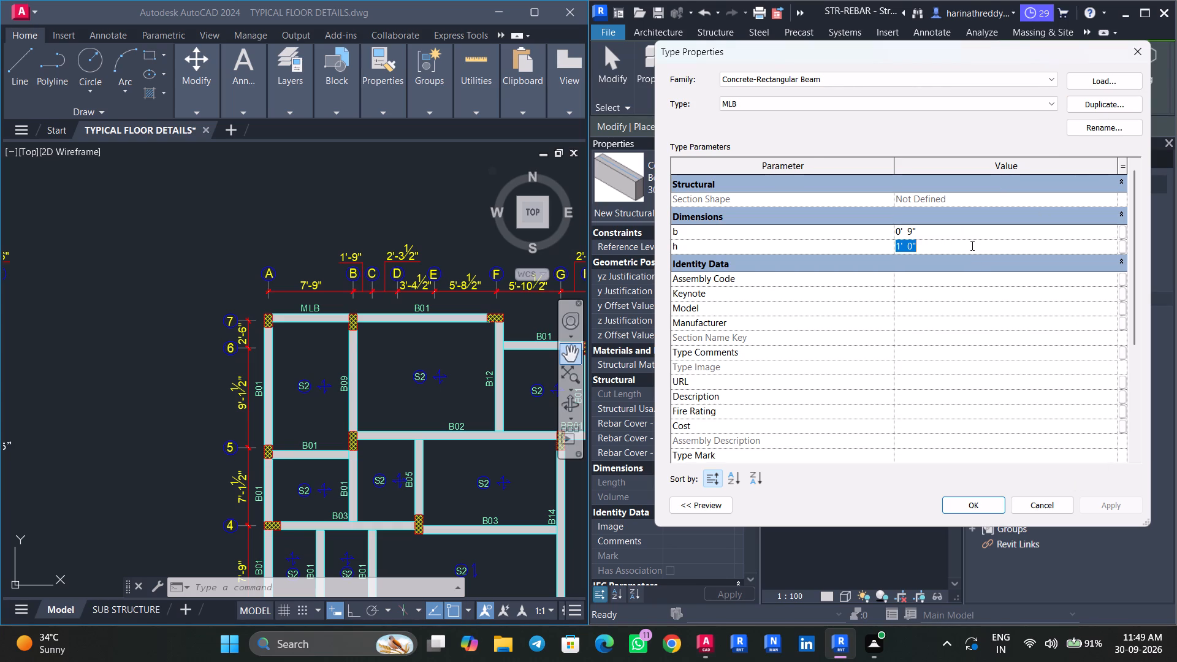
pyautogui.write('12"')
pyautogui.press('Return')
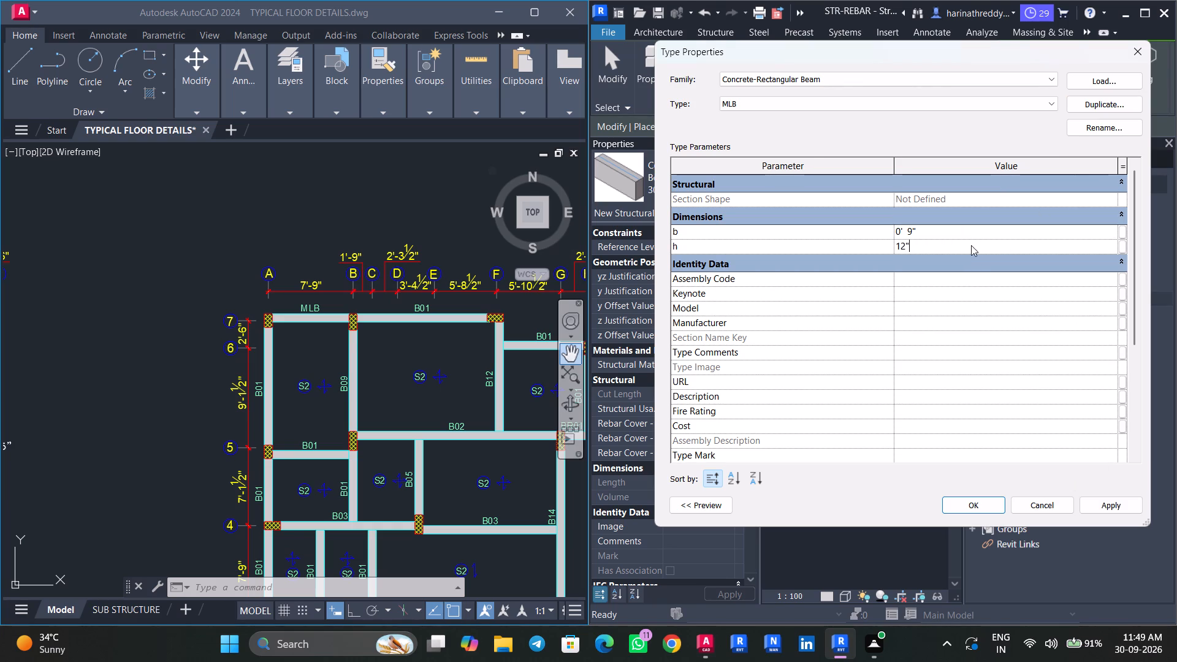
pyautogui.click(1137, 504)
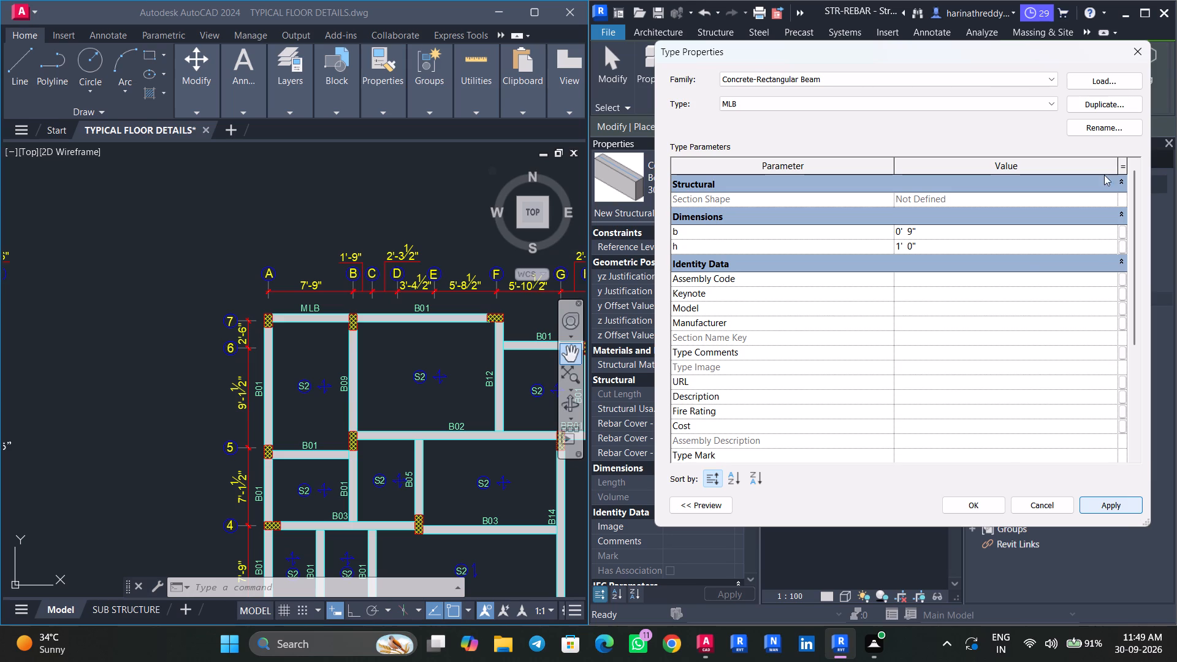
# Check the beam labels on the AutoCAD framing plan and duplicate beam type MLB as B09.
pyautogui.click(1106, 102)
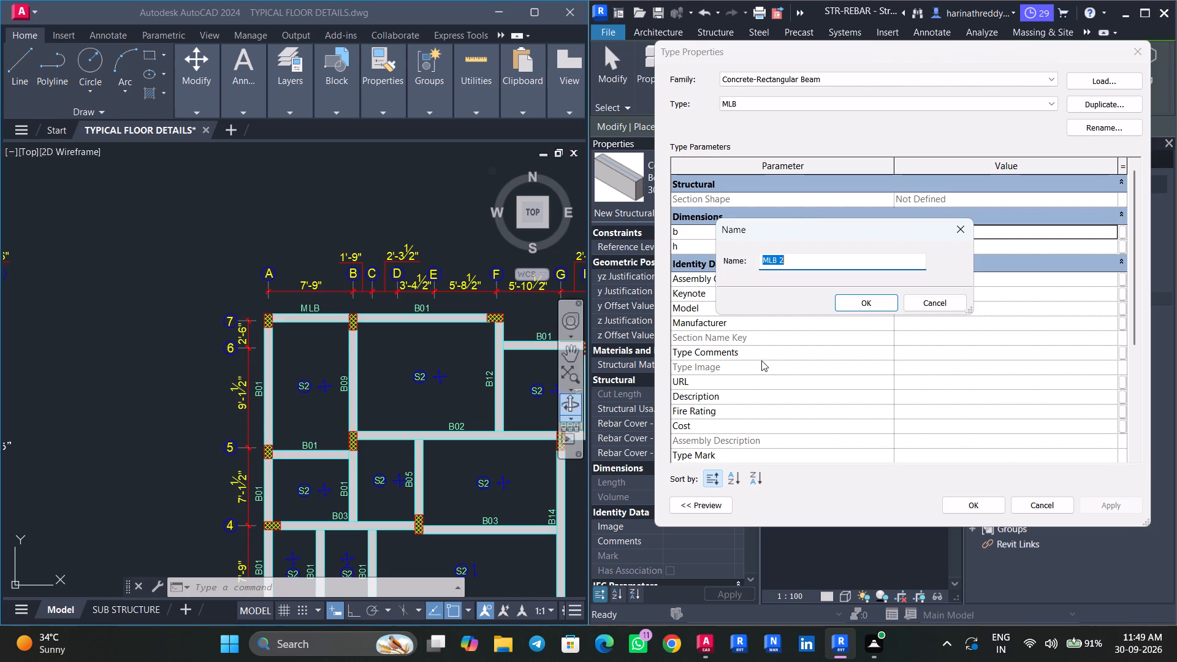
pyautogui.scroll(-1, 251, 409)
pyautogui.moveTo(218, 430); pyautogui.dragTo(243, 400, button='middle')
pyautogui.moveTo(204, 413); pyautogui.dragTo(290, 400, button='middle')
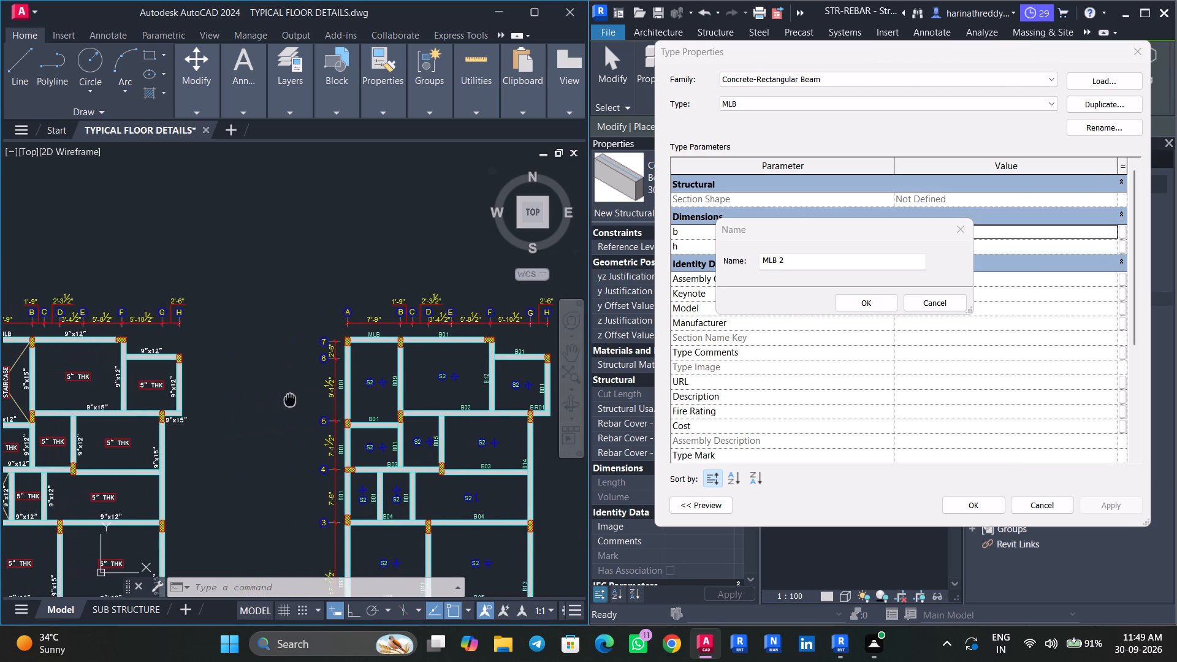
pyautogui.moveTo(290, 400); pyautogui.dragTo(425, 404, button='middle')
pyautogui.moveTo(435, 417); pyautogui.dragTo(275, 418, button='middle')
pyautogui.scroll(3, 354, 394)
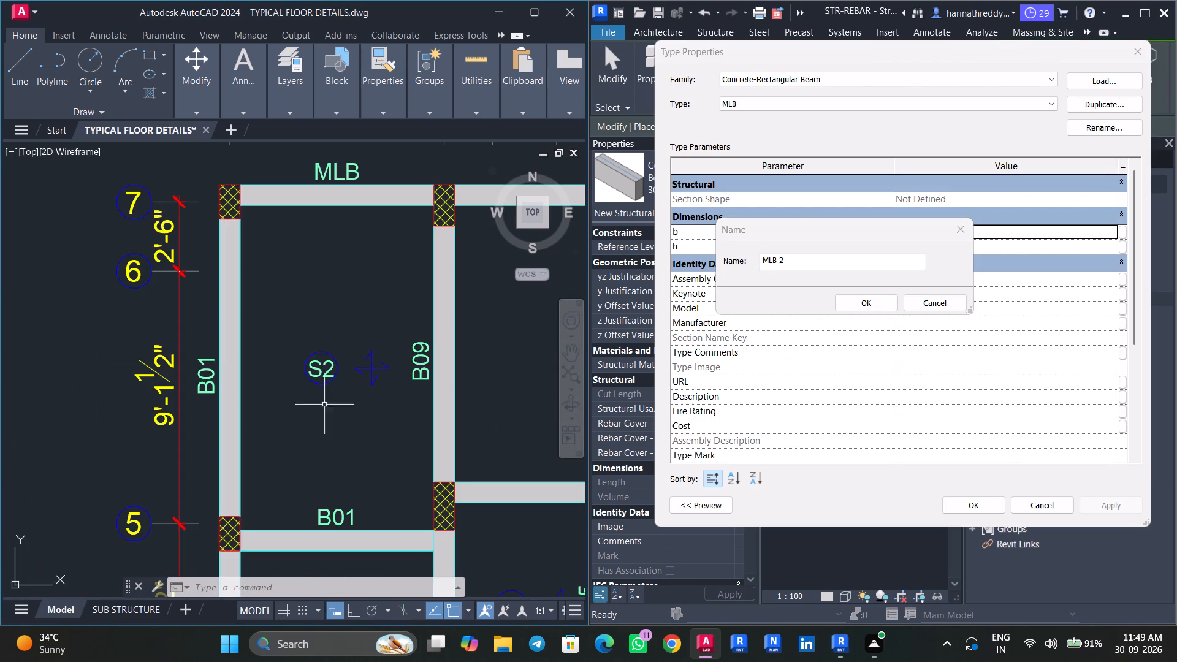
pyautogui.moveTo(316, 405); pyautogui.dragTo(229, 415, button='middle')
pyautogui.scroll(-3, 229, 415)
pyautogui.moveTo(229, 414); pyautogui.dragTo(222, 410, button='middle')
pyautogui.scroll(2, 219, 410)
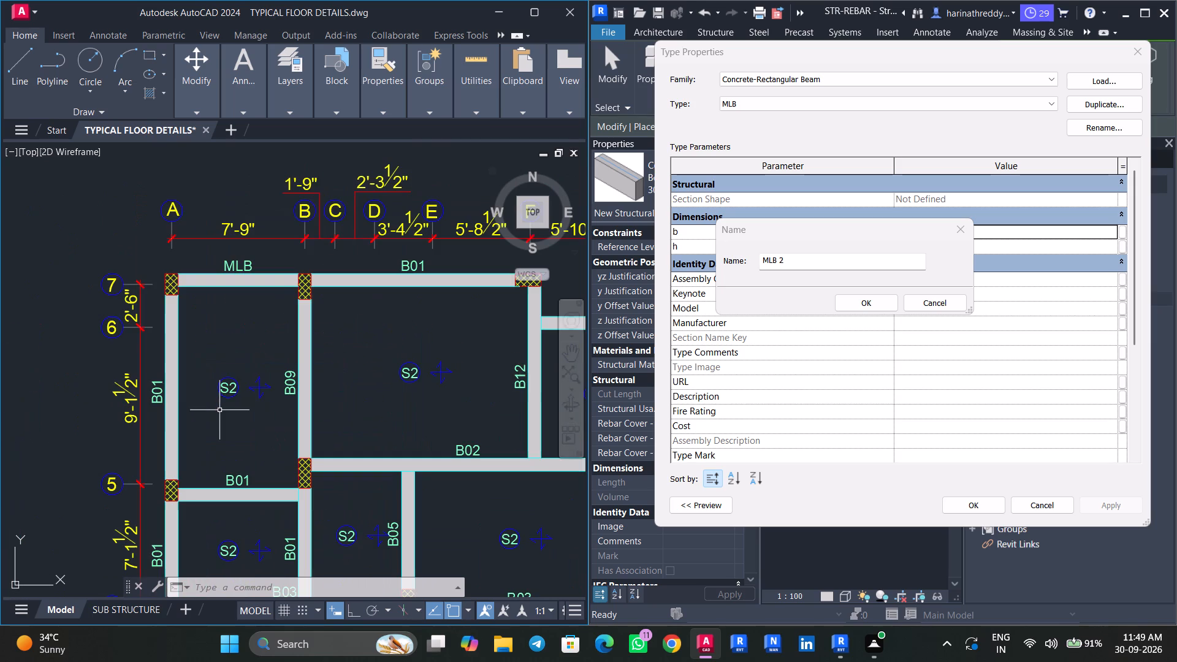
pyautogui.scroll(1, 235, 445)
pyautogui.moveTo(235, 445); pyautogui.dragTo(104, 410, button='middle')
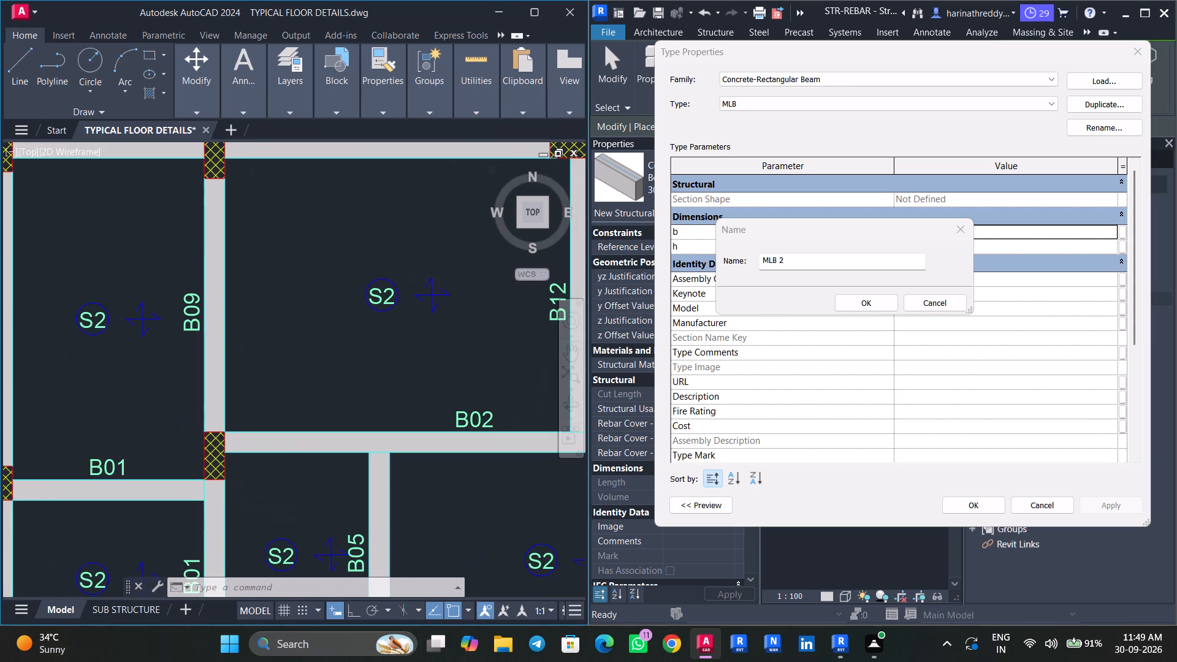
pyautogui.scroll(-1, 104, 410)
pyautogui.moveTo(119, 405); pyautogui.dragTo(300, 402, button='middle')
pyautogui.scroll(-3, 300, 402)
pyautogui.scroll(2, 102, 408)
pyautogui.moveTo(101, 407); pyautogui.dragTo(66, 409, button='middle')
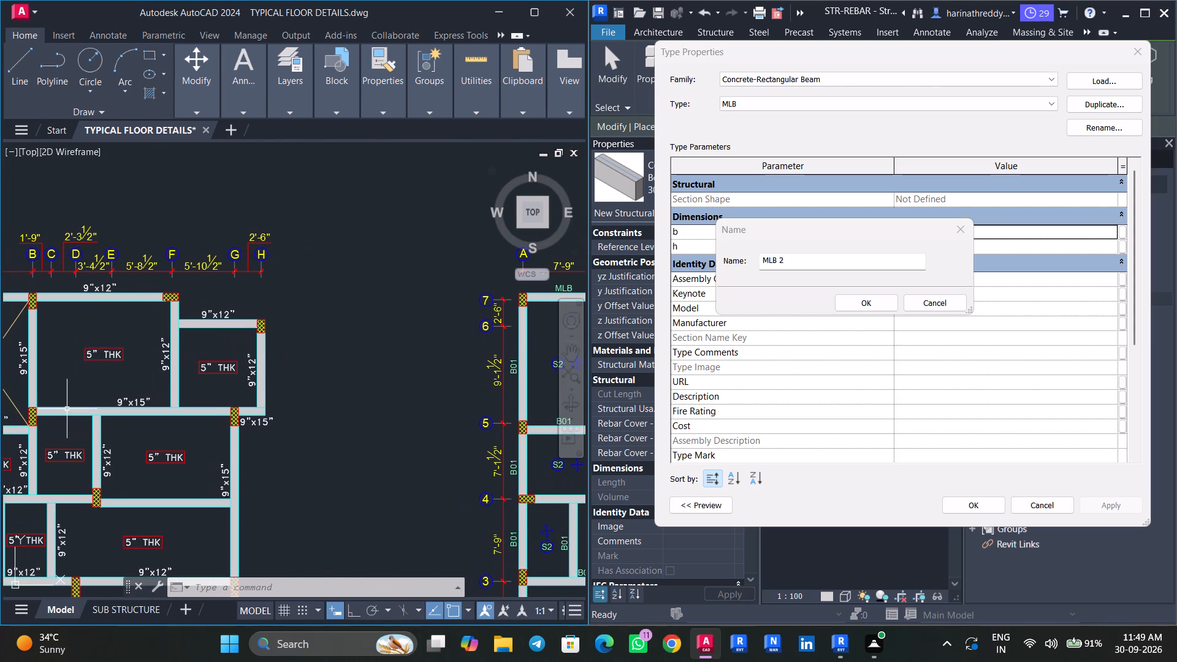
pyautogui.scroll(-1, 67, 409)
pyautogui.scroll(-1, 387, 398)
pyautogui.scroll(4, 387, 398)
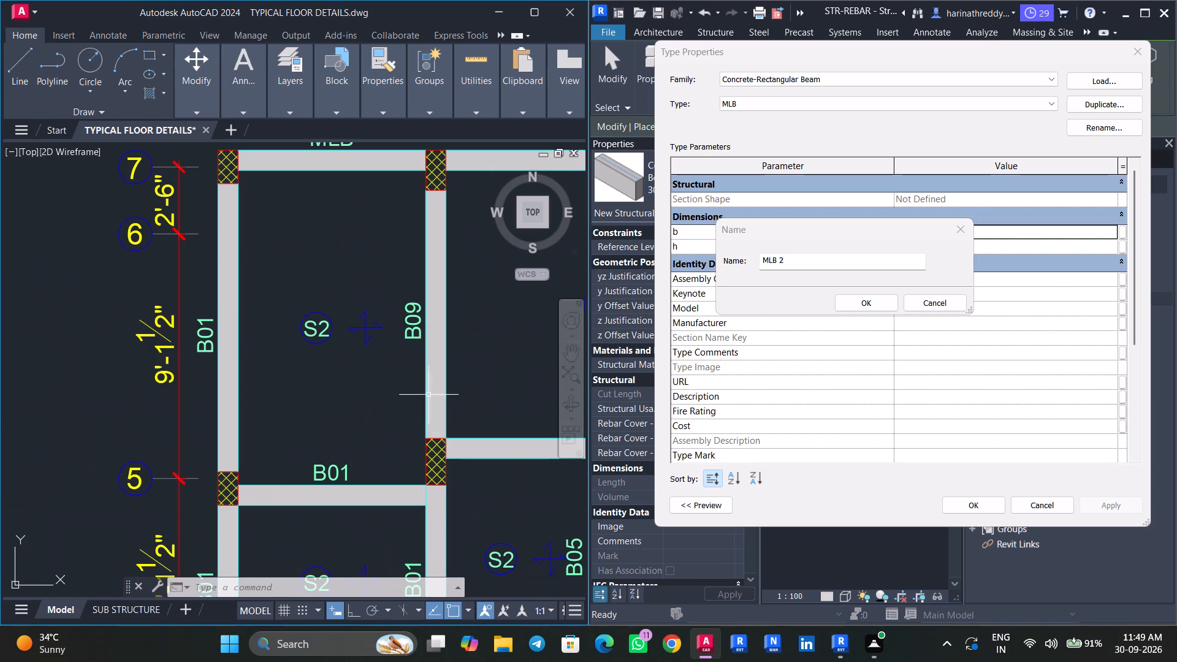
pyautogui.scroll(1, 424, 395)
pyautogui.scroll(-2, 424, 395)
pyautogui.moveTo(424, 395); pyautogui.dragTo(362, 410, button='middle')
pyautogui.moveTo(803, 264); pyautogui.dragTo(694, 270)
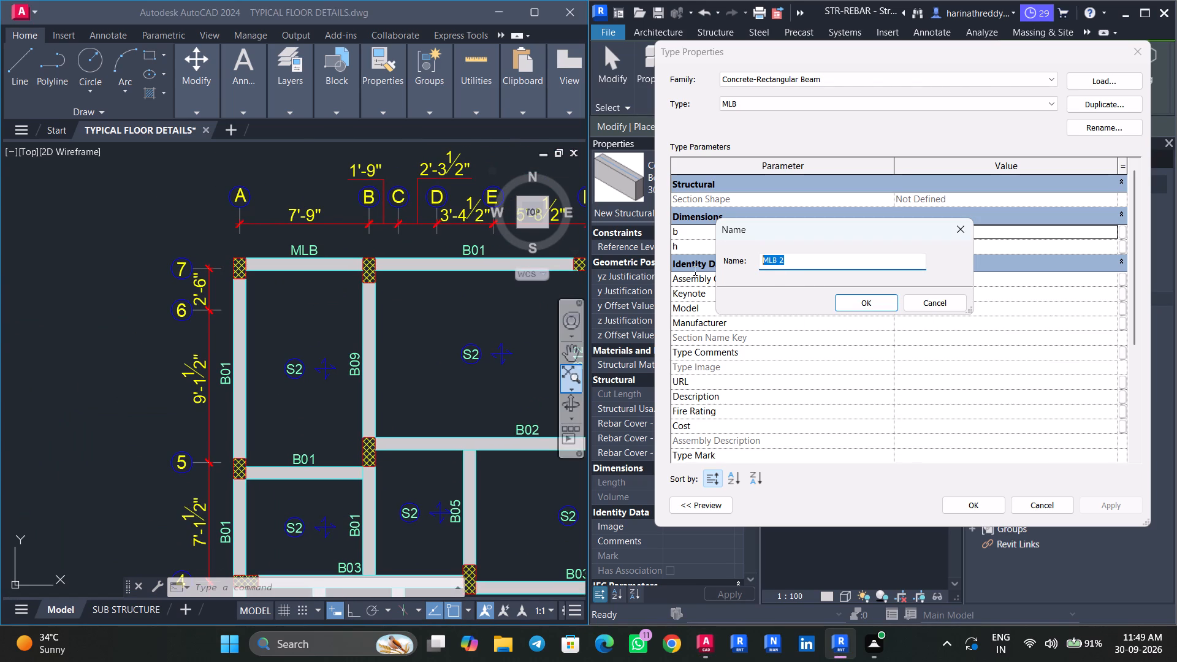
pyautogui.moveTo(694, 270); pyautogui.dragTo(693, 270)
pyautogui.press('b')
pyautogui.press('0')
pyautogui.press('9')
pyautogui.click(881, 292)
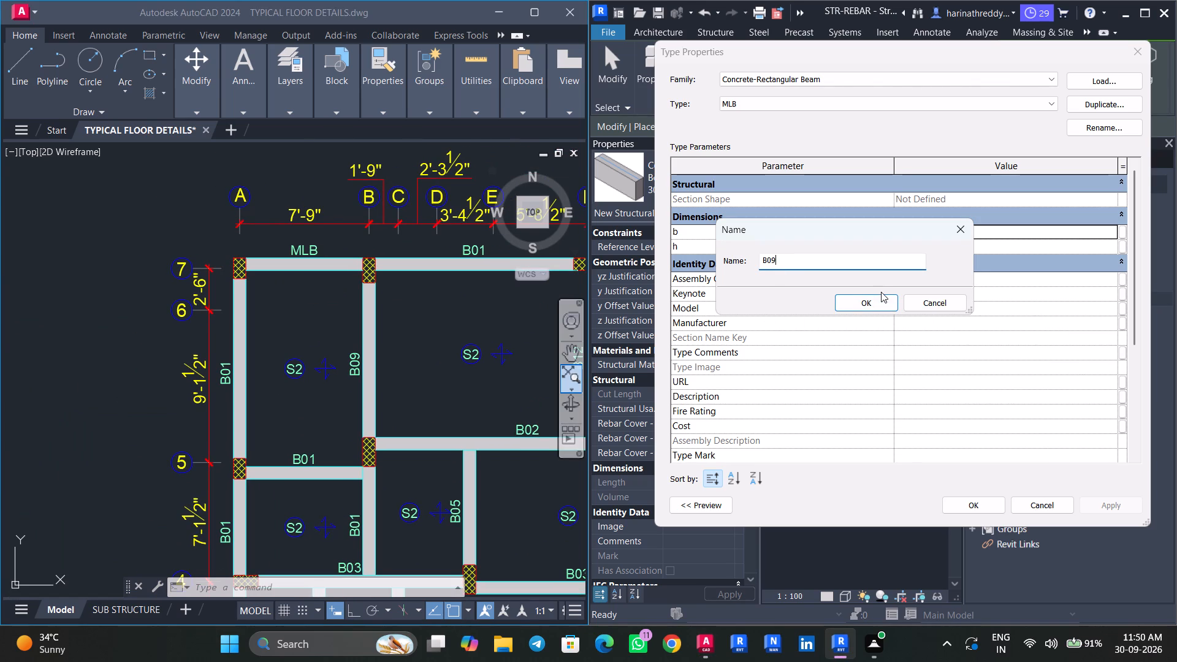
pyautogui.click(878, 294)
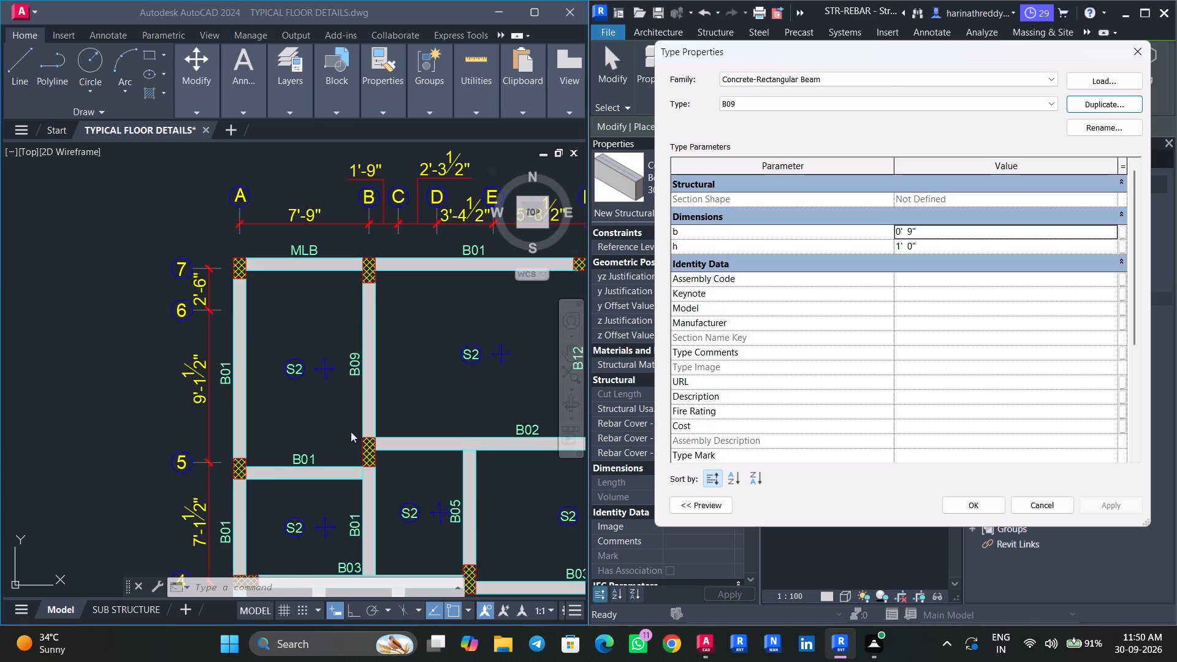
# Set beam type B09's depth h to 15", matching its size on the AutoCAD framing plan, and apply.
pyautogui.scroll(-1, 351, 432)
pyautogui.moveTo(307, 432); pyautogui.dragTo(537, 411, button='middle')
pyautogui.moveTo(284, 410); pyautogui.dragTo(611, 389, button='middle')
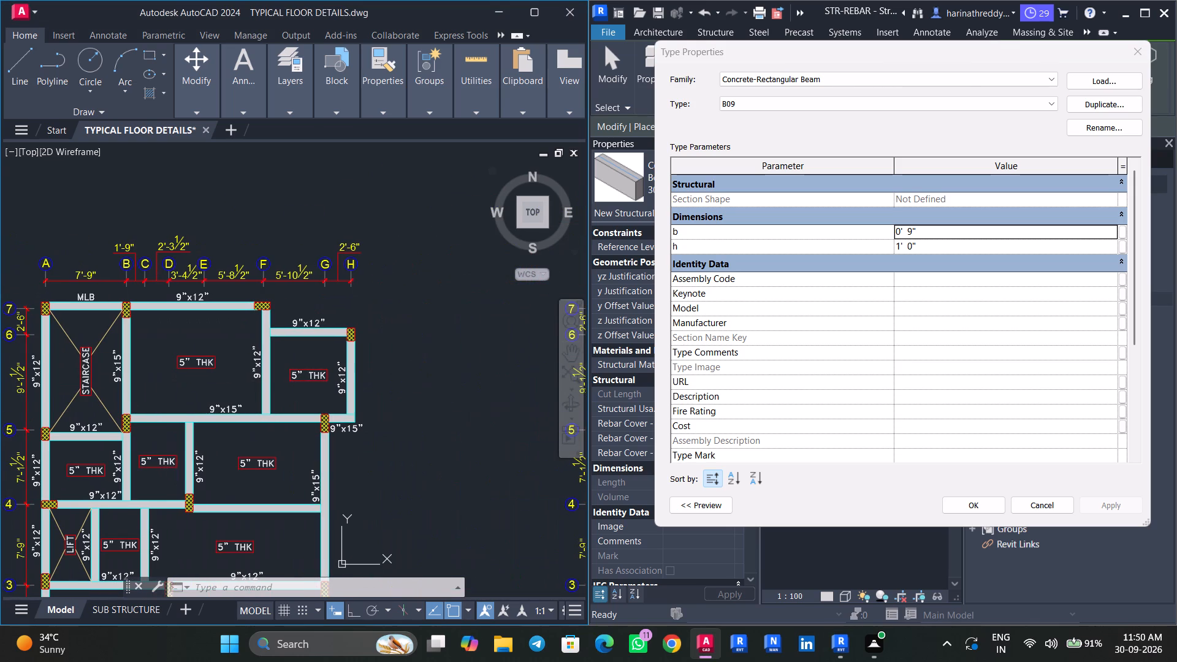
pyautogui.moveTo(611, 389); pyautogui.dragTo(536, 403, button='middle')
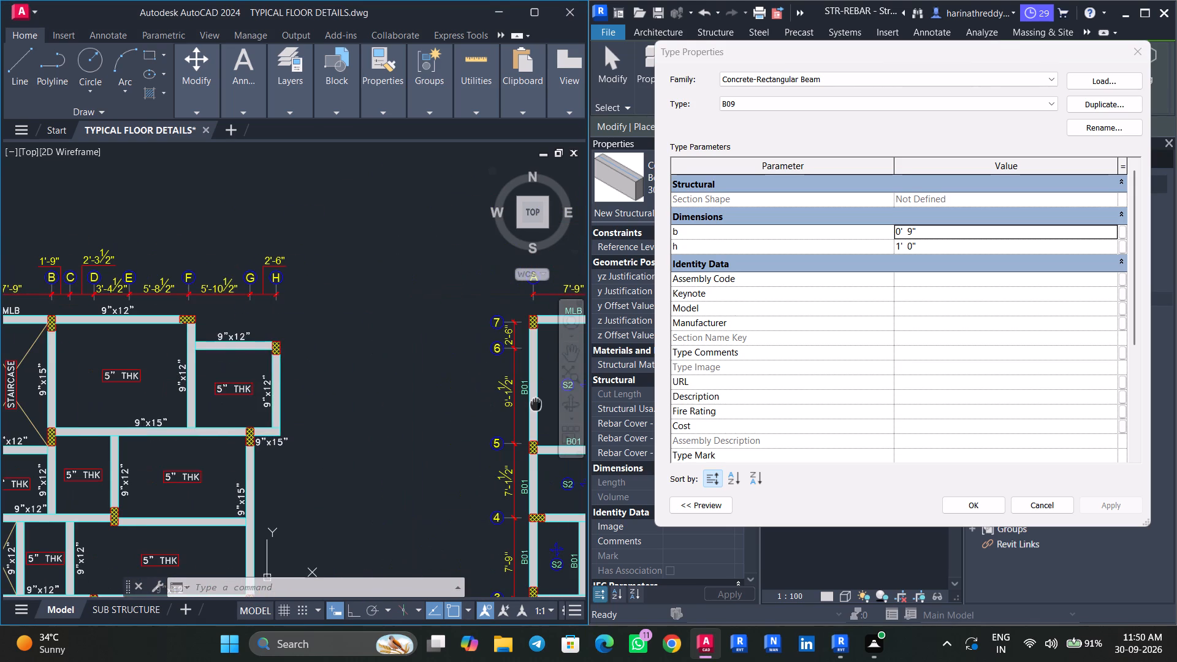
pyautogui.moveTo(536, 403); pyautogui.dragTo(541, 402, button='middle')
pyautogui.click(956, 246)
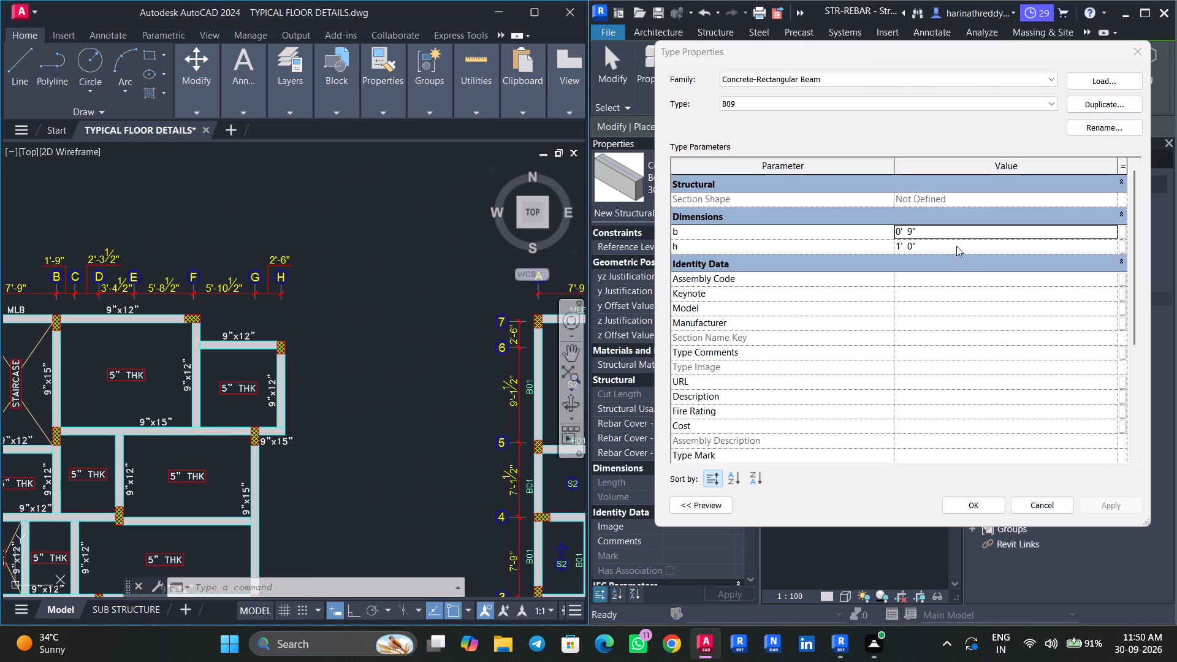
pyautogui.write('51')
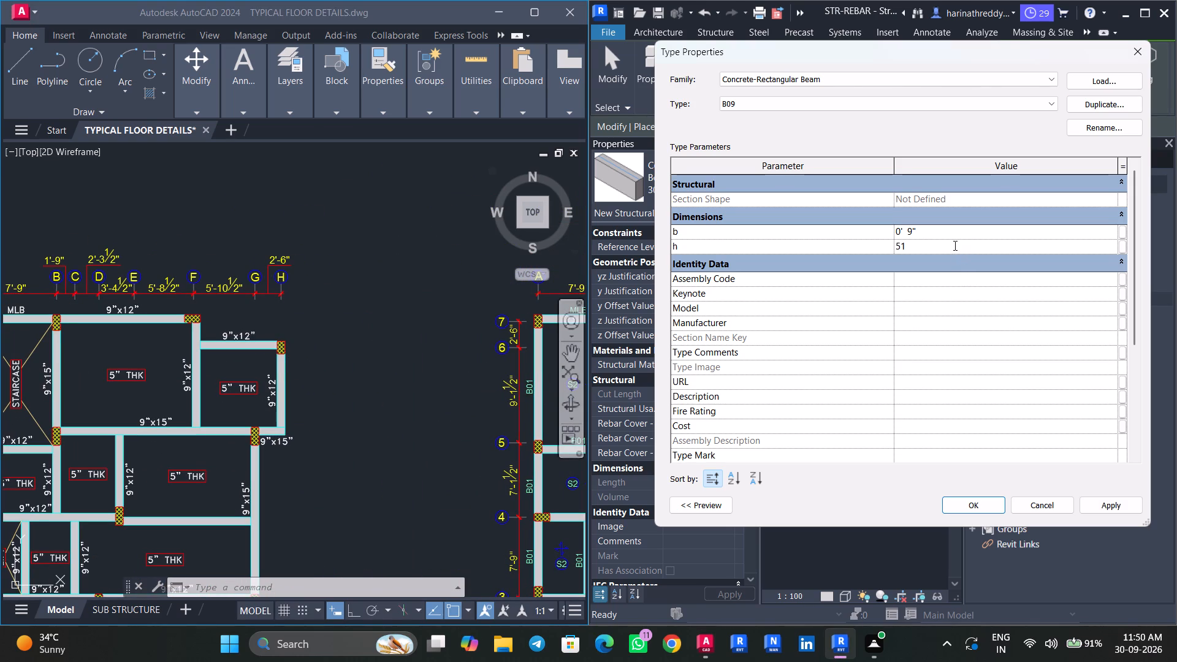
pyautogui.press('BackSpace')
pyautogui.press('BackSpace')
pyautogui.write('15"')
pyautogui.press('Return')
pyautogui.click(1118, 496)
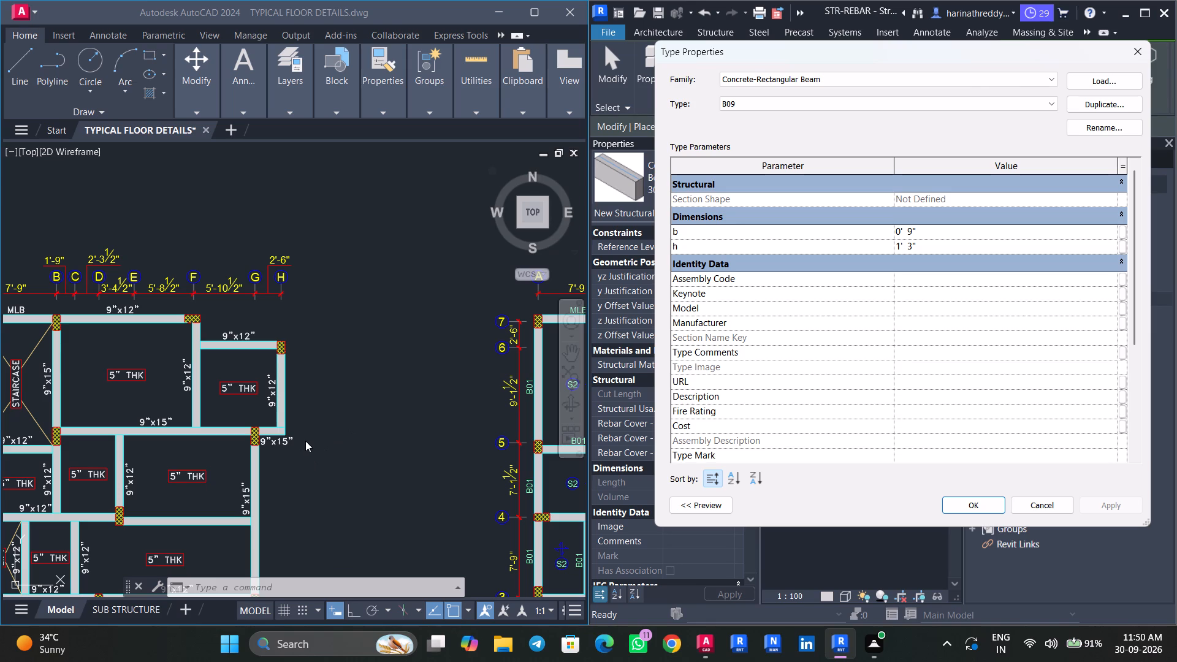
# Compare the beam sizes and labels on the two AutoCAD framing plans and duplicate beam type B09 as B12.
pyautogui.moveTo(282, 449); pyautogui.dragTo(364, 401, button='middle')
pyautogui.moveTo(284, 441); pyautogui.dragTo(354, 414, button='middle')
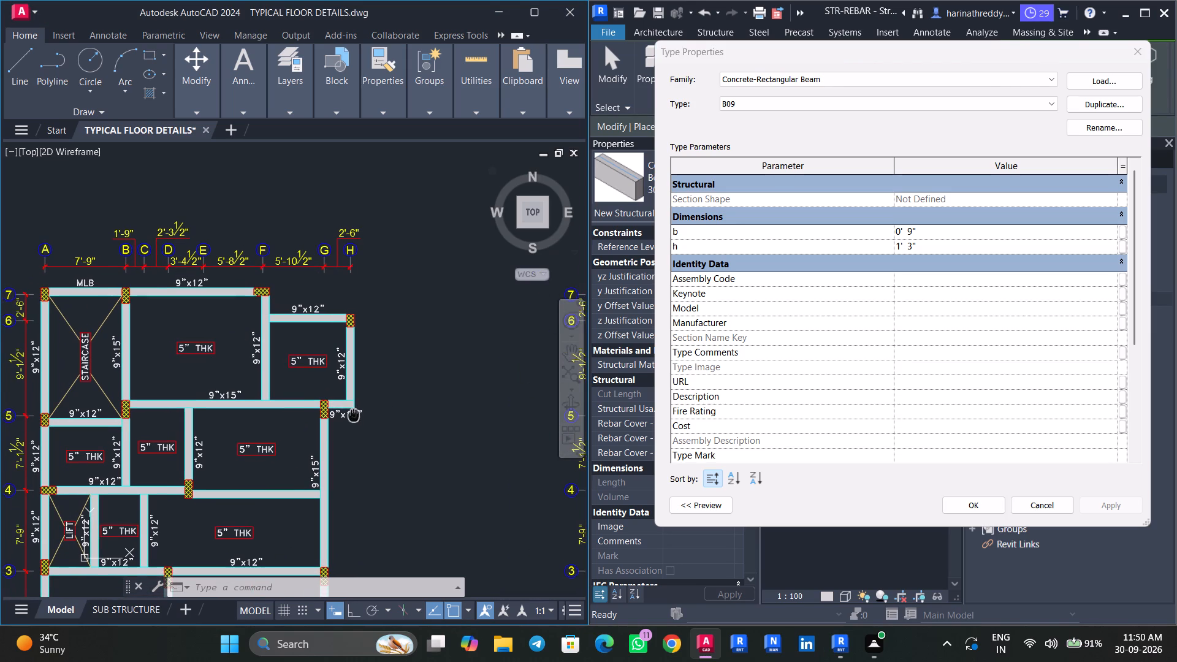
pyautogui.moveTo(354, 414); pyautogui.dragTo(357, 414, button='middle')
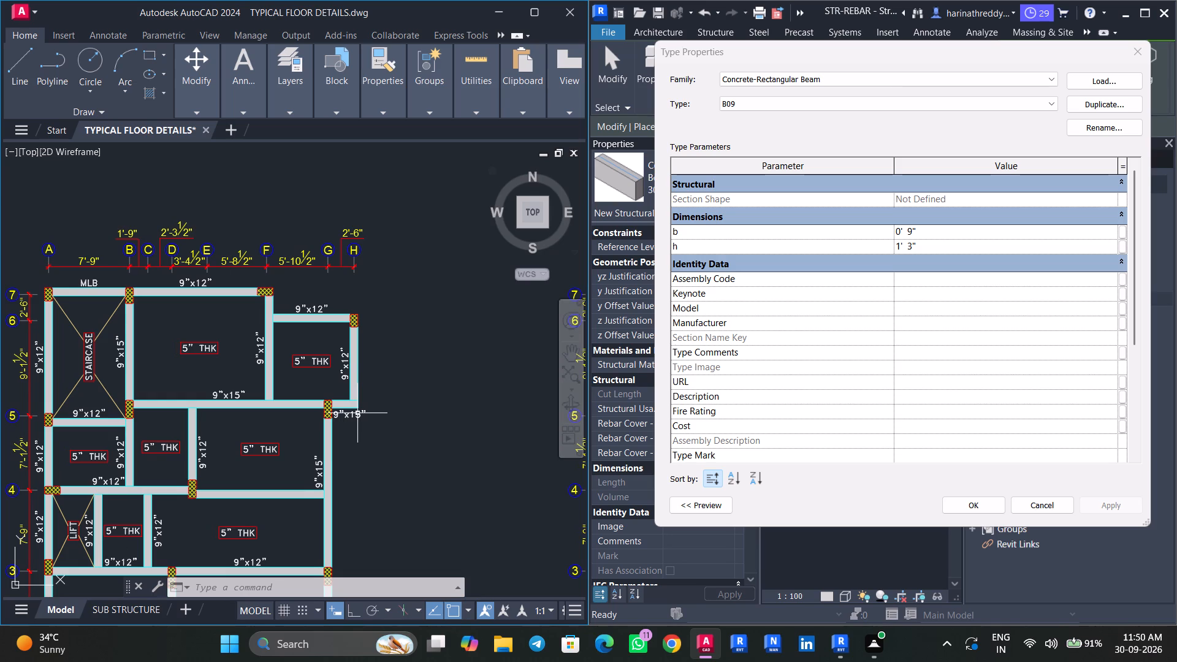
pyautogui.moveTo(352, 413); pyautogui.dragTo(21, 414, button='middle')
pyautogui.moveTo(290, 426); pyautogui.dragTo(263, 425, button='middle')
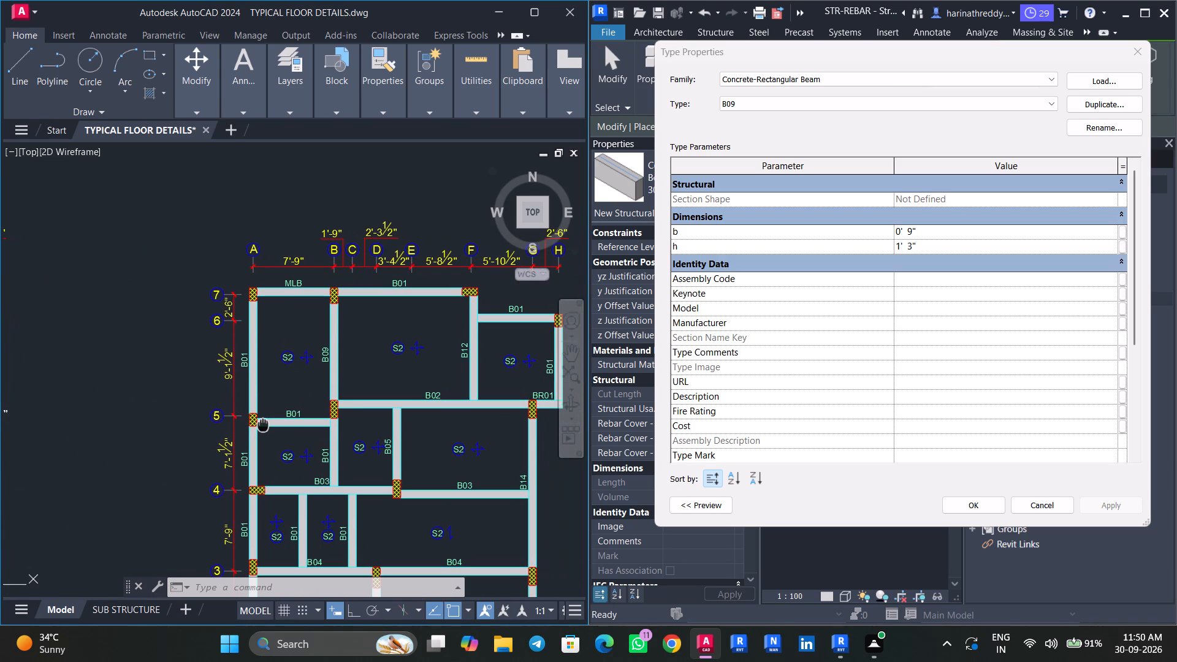
pyautogui.moveTo(263, 425); pyautogui.dragTo(525, 433, button='middle')
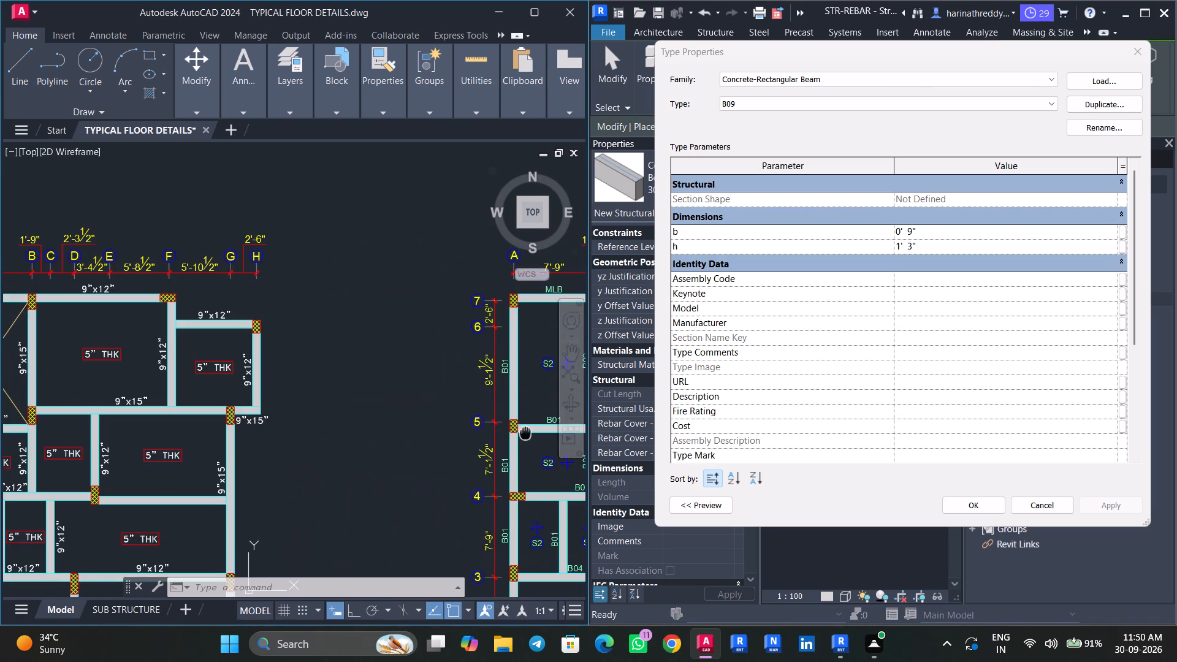
pyautogui.moveTo(525, 433); pyautogui.dragTo(413, 443, button='middle')
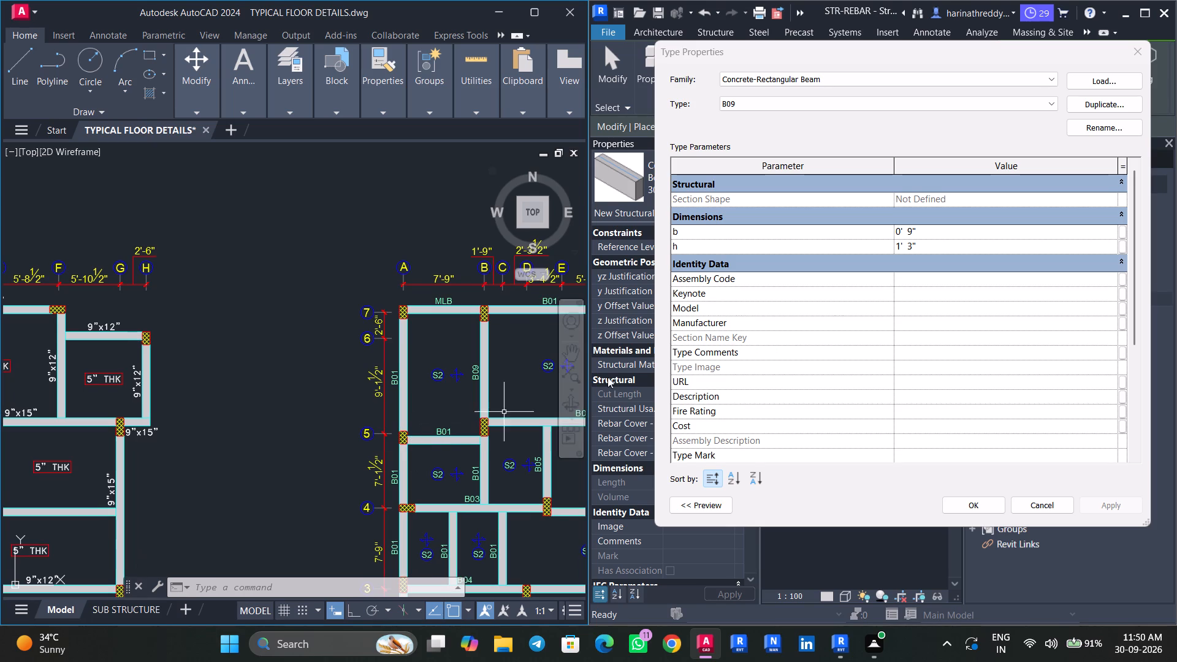
pyautogui.click(1095, 105)
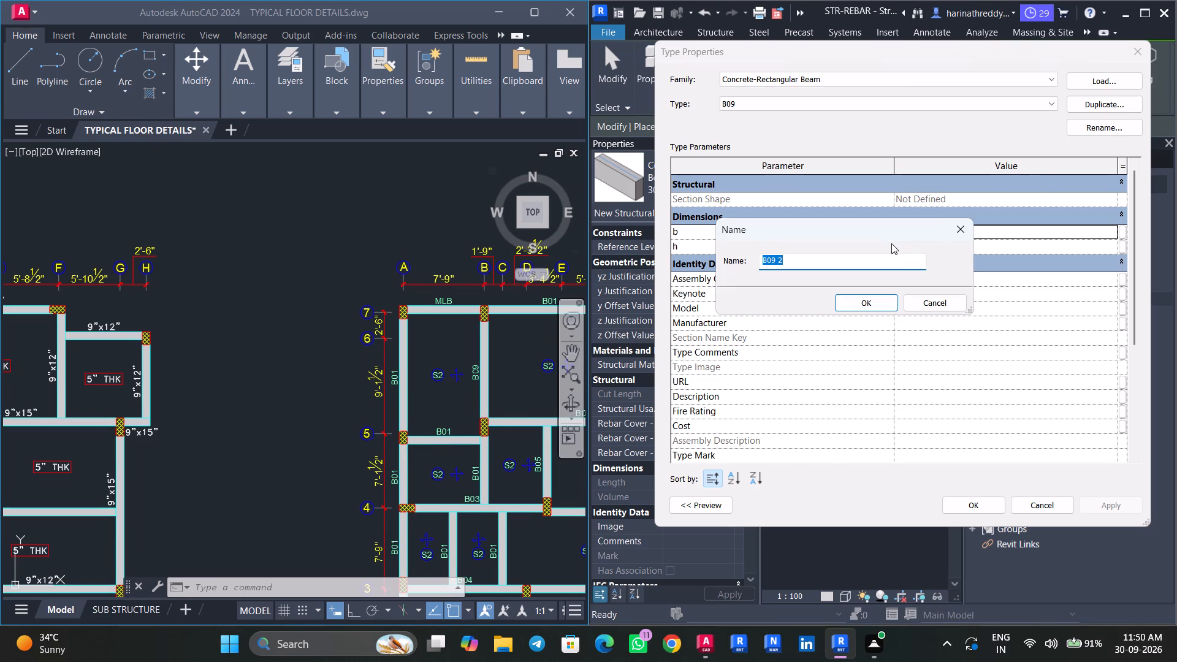
pyautogui.press('b')
pyautogui.write('12')
pyautogui.click(850, 302)
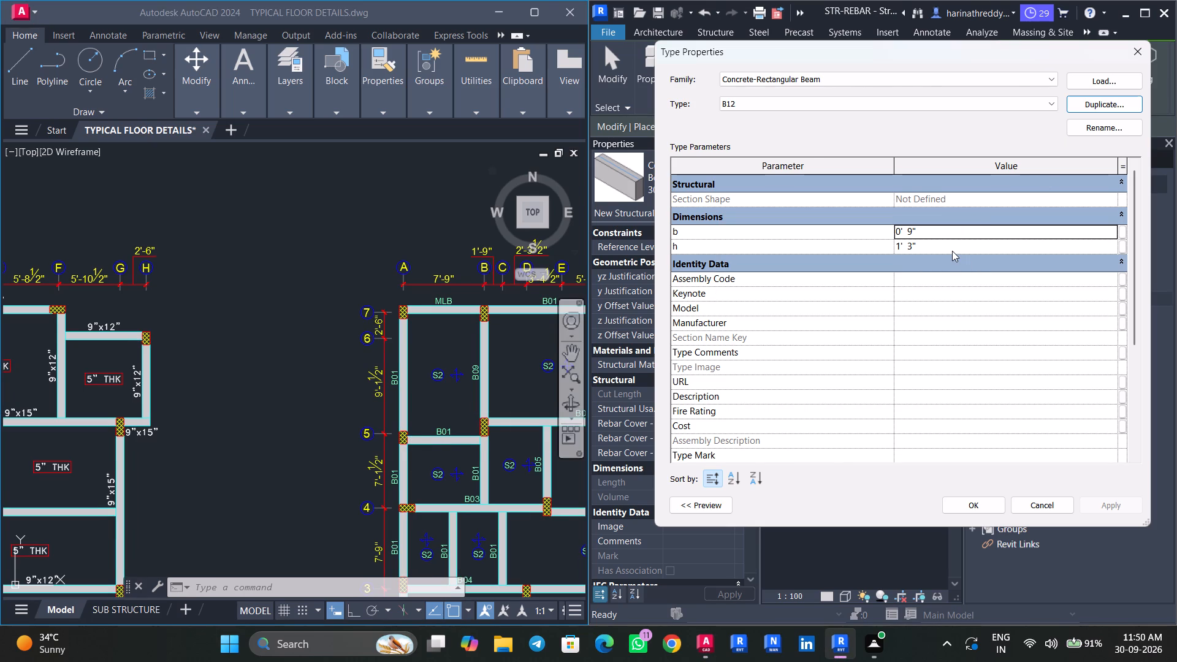
# Set beam type B12's depth h to 12", matching the AutoCAD framing plan, and apply.
pyautogui.moveTo(452, 406); pyautogui.dragTo(345, 408, button='middle')
pyautogui.moveTo(369, 394); pyautogui.dragTo(371, 404, button='middle')
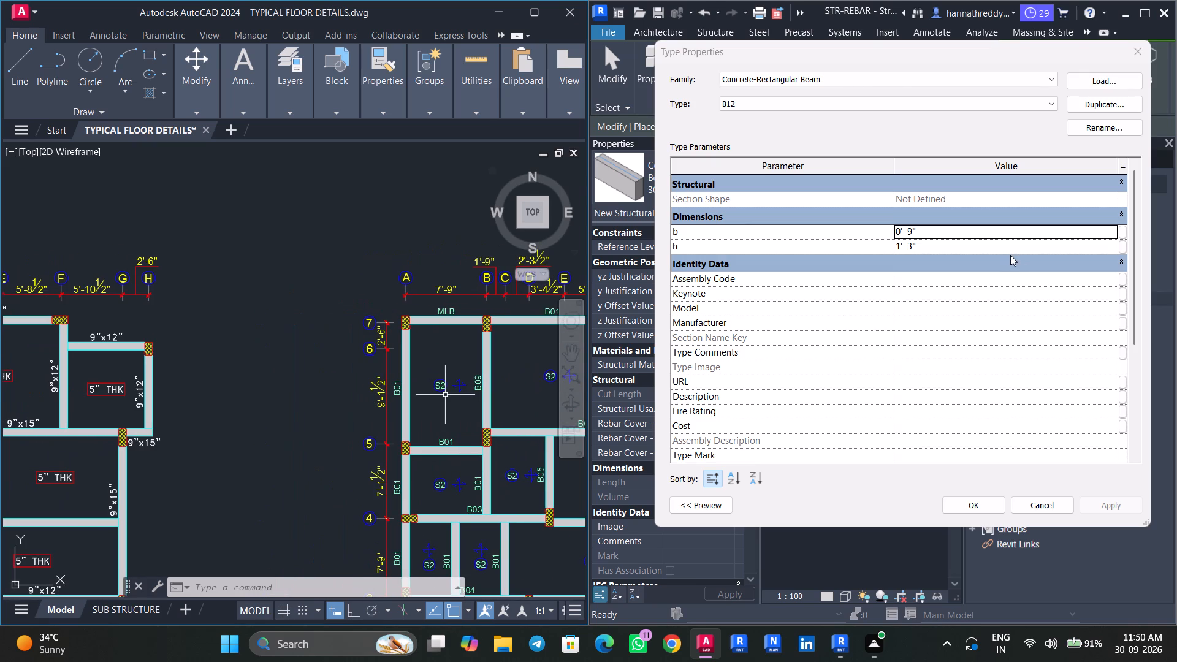
pyautogui.click(1007, 251)
pyautogui.write('12"')
pyautogui.press('Return')
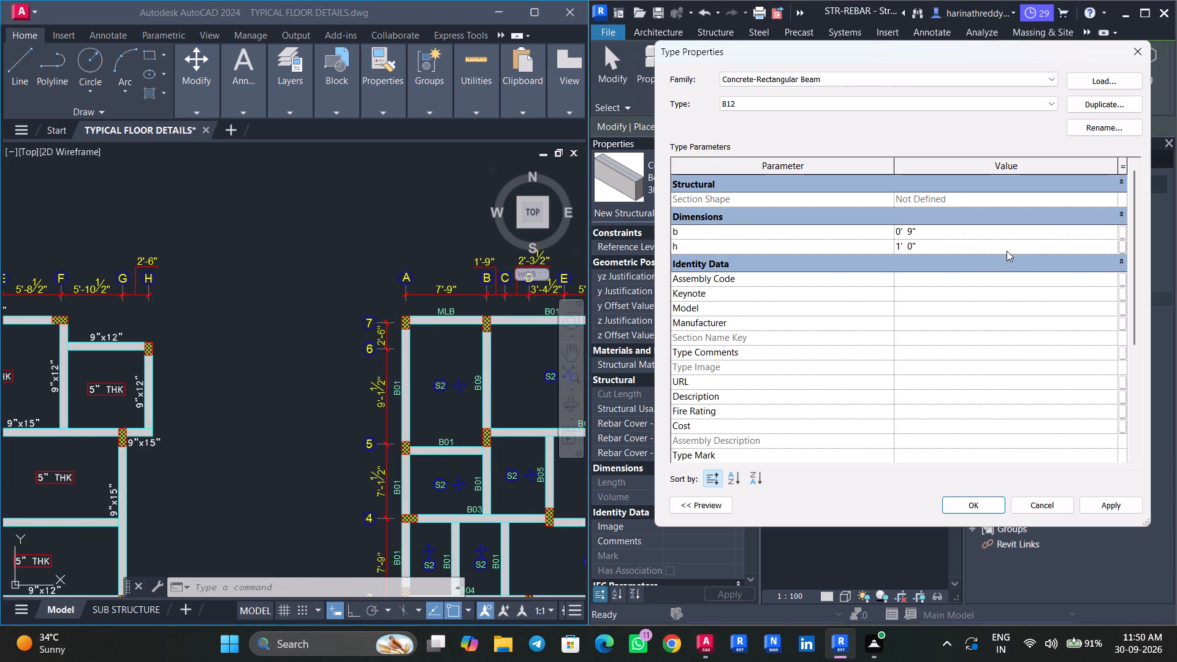
pyautogui.click(1118, 511)
# Examine the beam labels around grids F to H on the AutoCAD framing plan.
pyautogui.scroll(-2, 260, 411)
pyautogui.scroll(4, 443, 403)
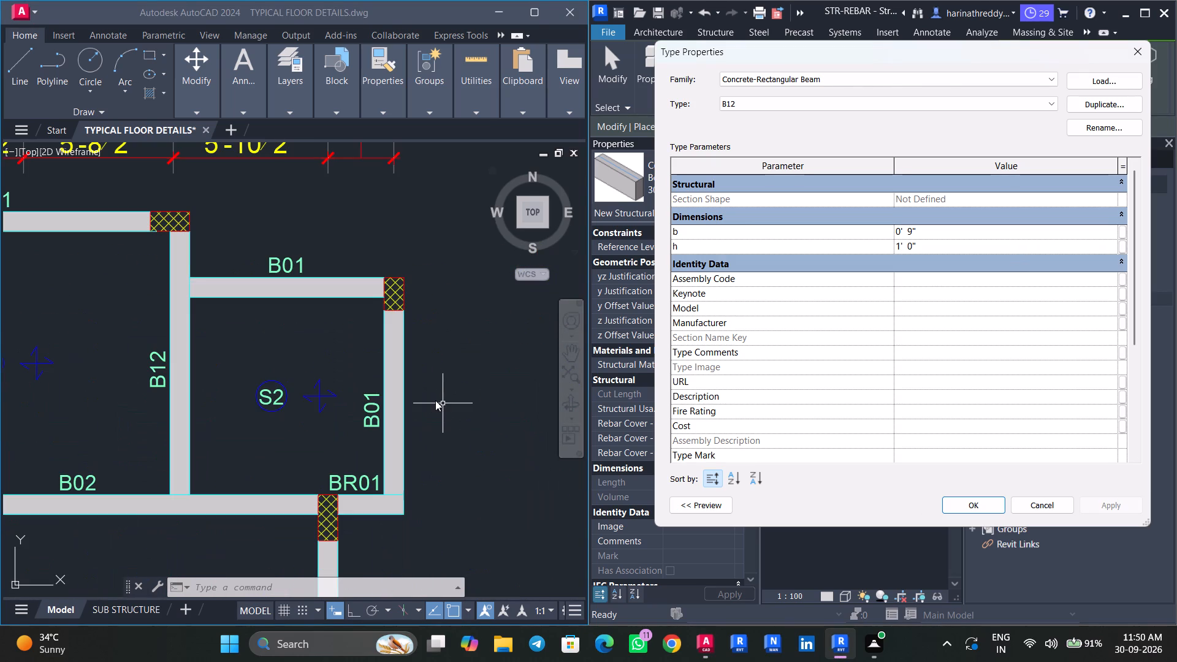
pyautogui.moveTo(435, 400); pyautogui.dragTo(381, 429, button='middle')
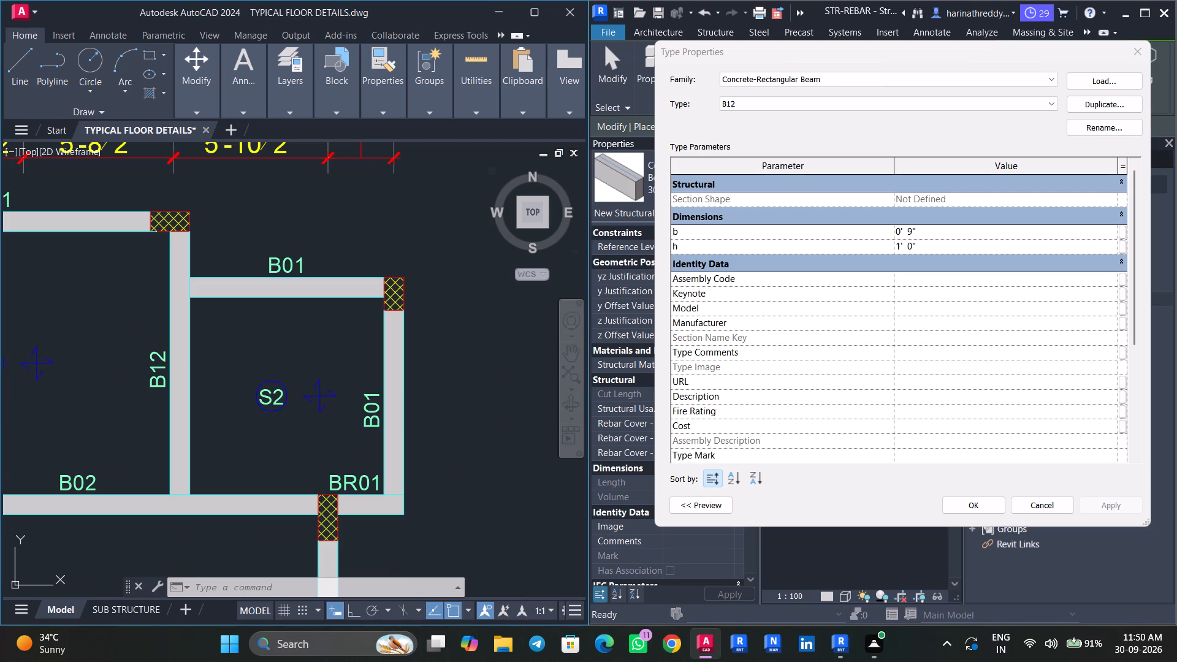
pyautogui.moveTo(381, 429); pyautogui.dragTo(383, 430, button='middle')
pyautogui.moveTo(383, 430); pyautogui.dragTo(383, 430, button='middle')
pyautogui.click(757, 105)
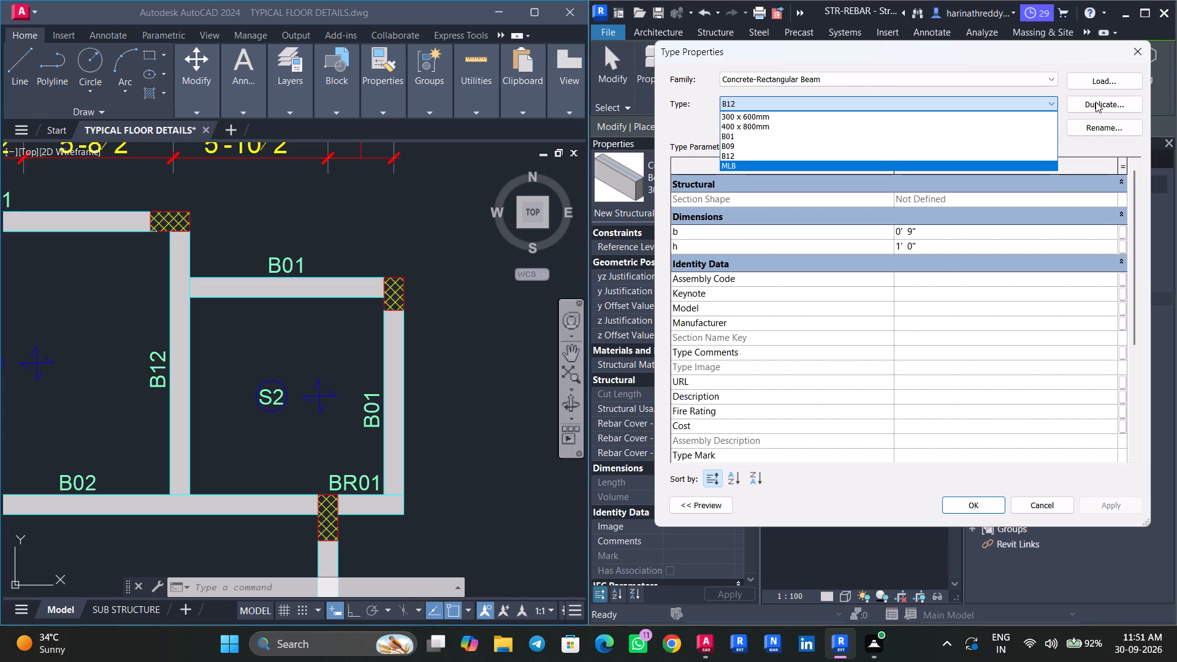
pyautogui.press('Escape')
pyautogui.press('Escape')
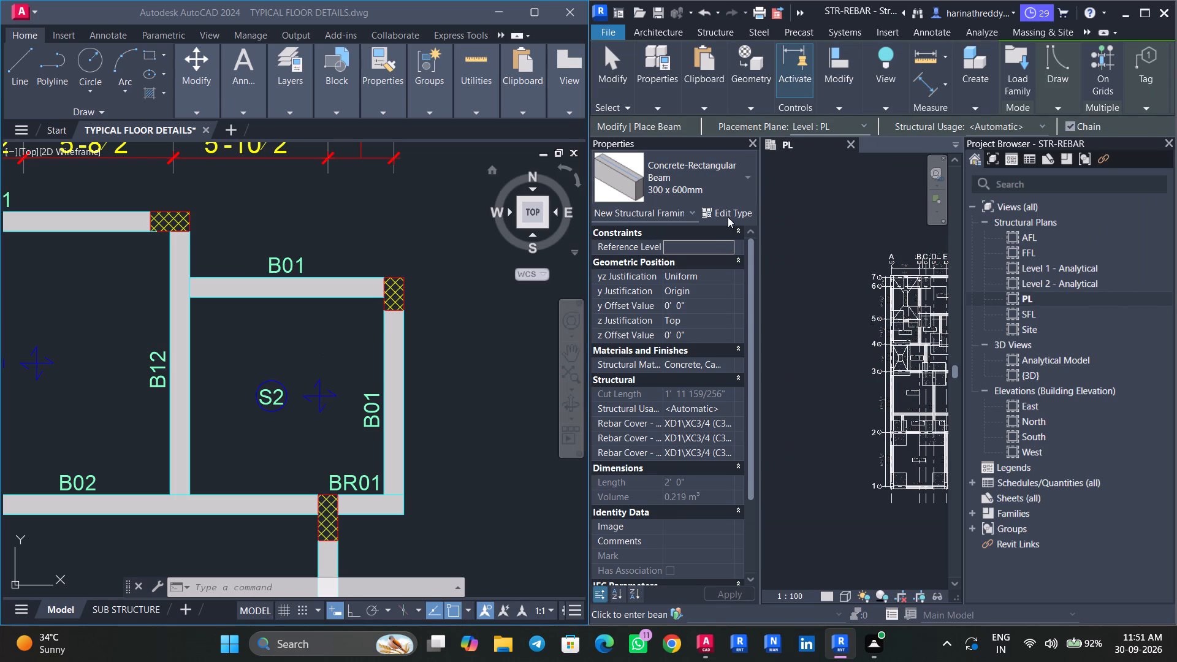
# Review the existing concrete rectangular beam types against the beam labels in the upper bays of the AutoCAD framing plan.
pyautogui.click(733, 215)
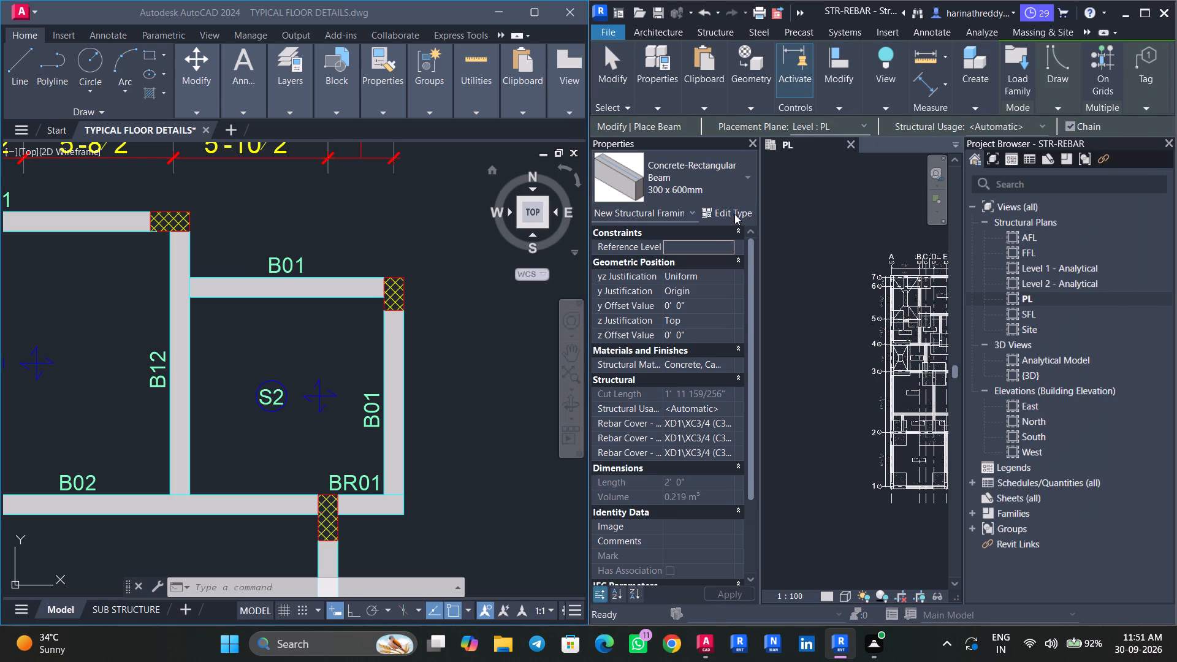
pyautogui.click(937, 109)
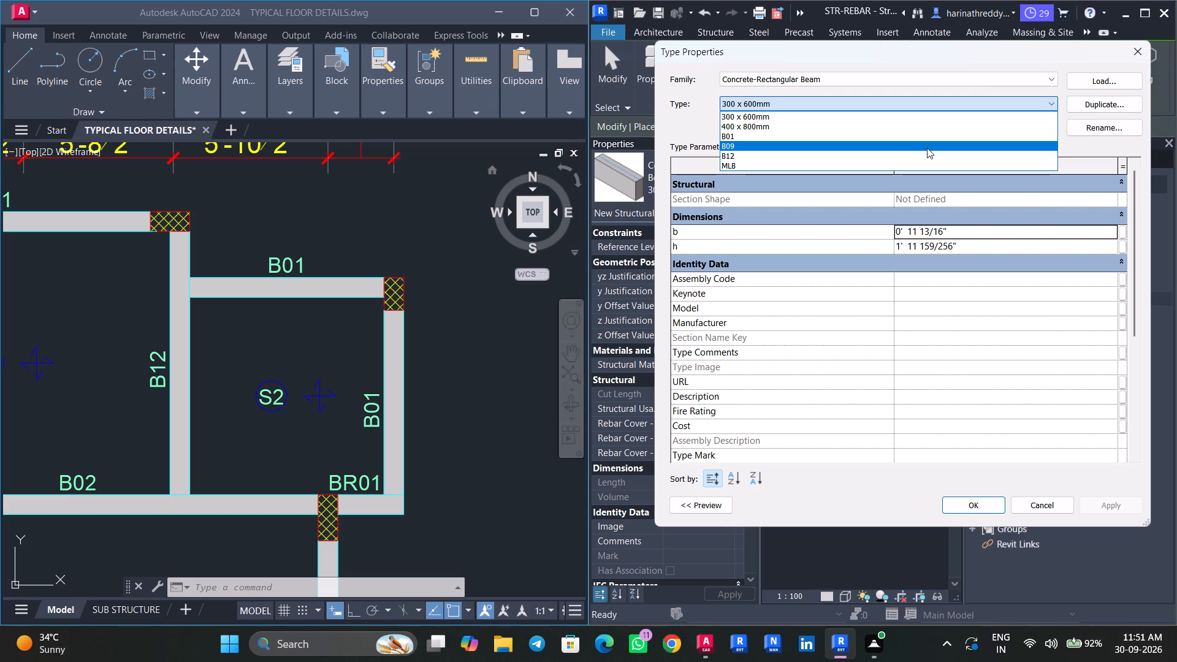
pyautogui.press('Escape')
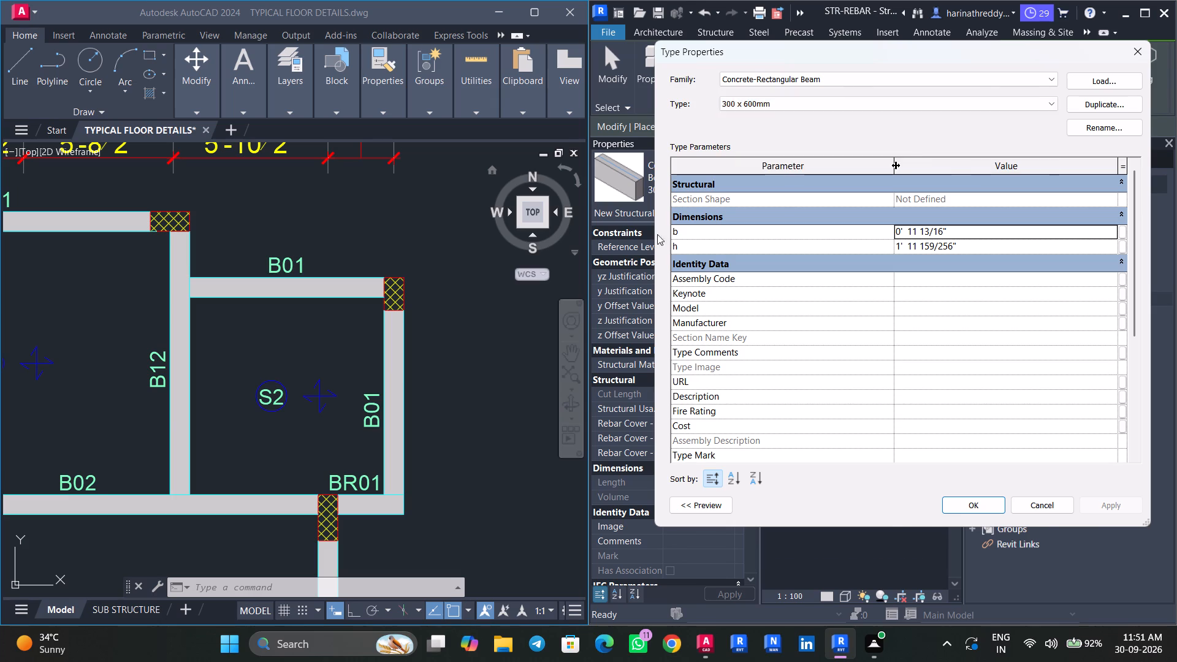
pyautogui.press('Escape')
pyautogui.press('Escape')
pyautogui.scroll(-2, 326, 361)
pyautogui.moveTo(322, 367); pyautogui.dragTo(381, 351, button='middle')
pyautogui.scroll(2, 232, 379)
pyautogui.moveTo(232, 379); pyautogui.dragTo(298, 377, button='middle')
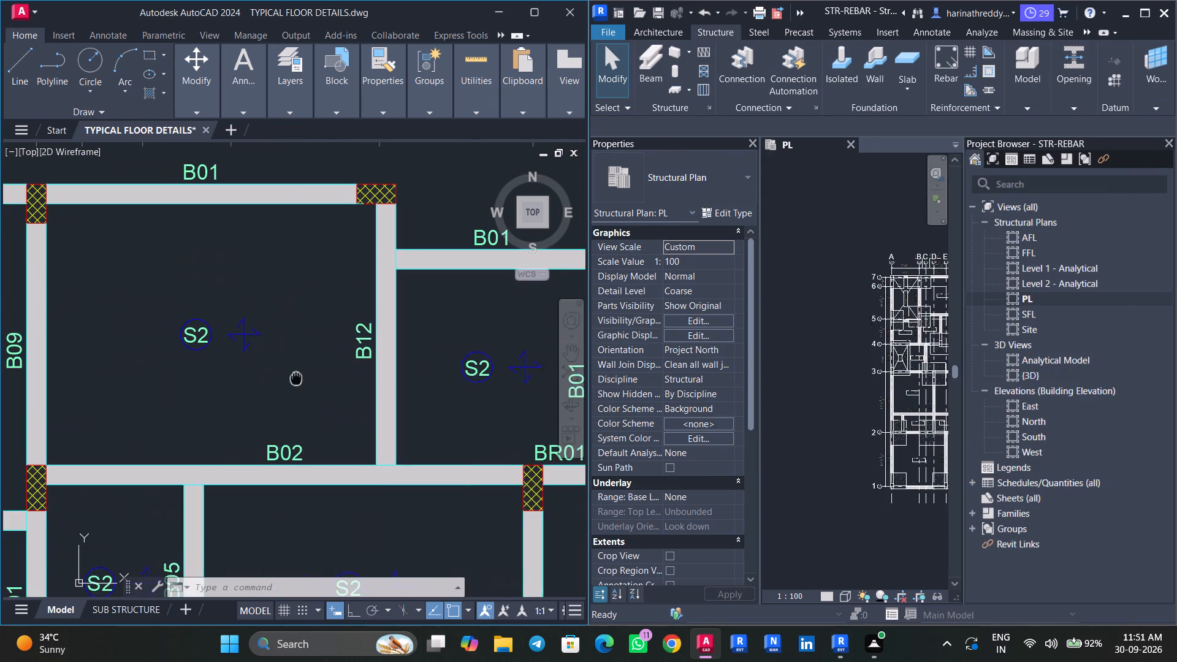
pyautogui.moveTo(298, 377); pyautogui.dragTo(343, 385, button='middle')
pyautogui.scroll(1, 343, 385)
pyautogui.scroll(-2, 344, 385)
pyautogui.middleClick(345, 385)
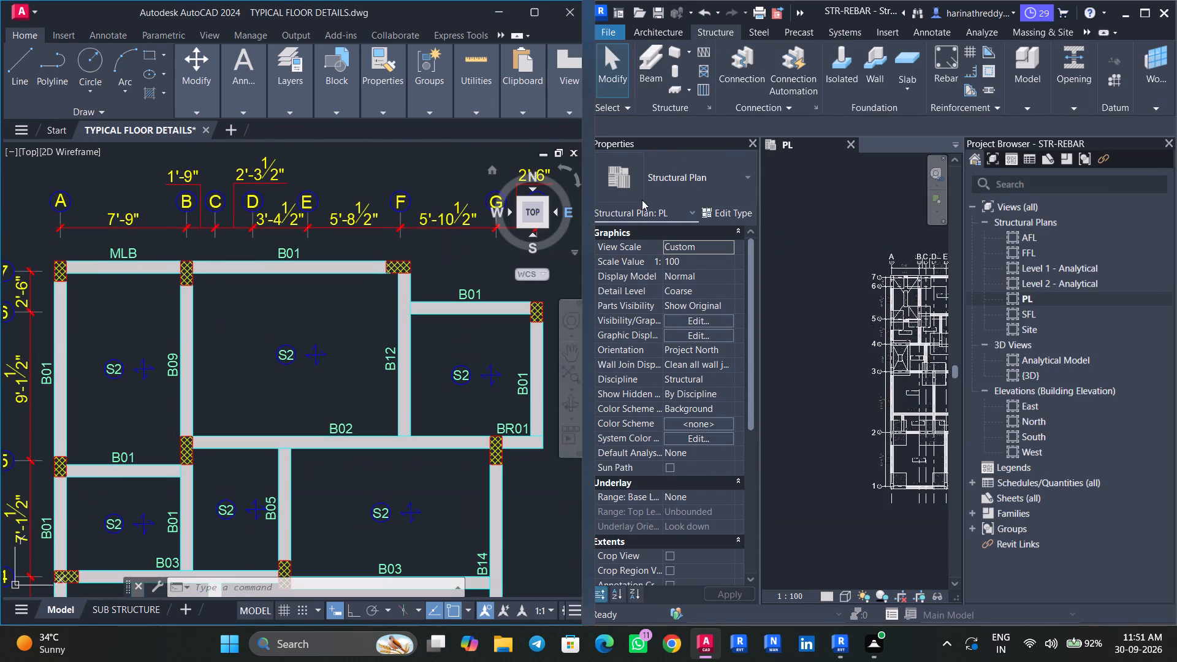
pyautogui.click(658, 72)
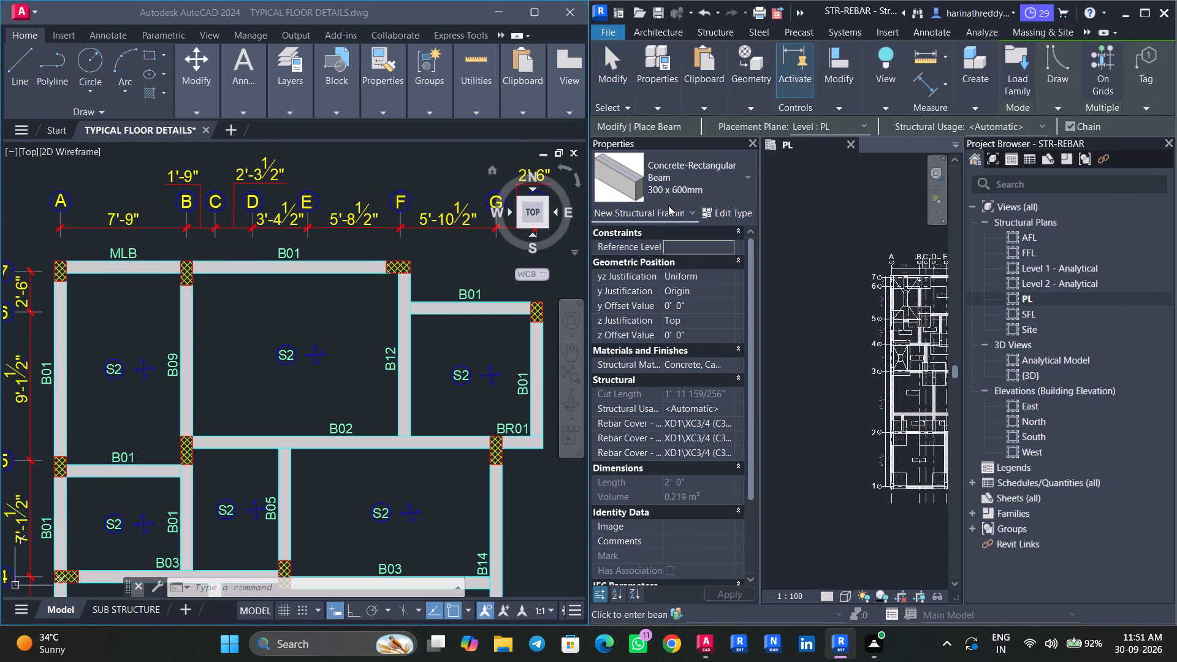
pyautogui.click(685, 188)
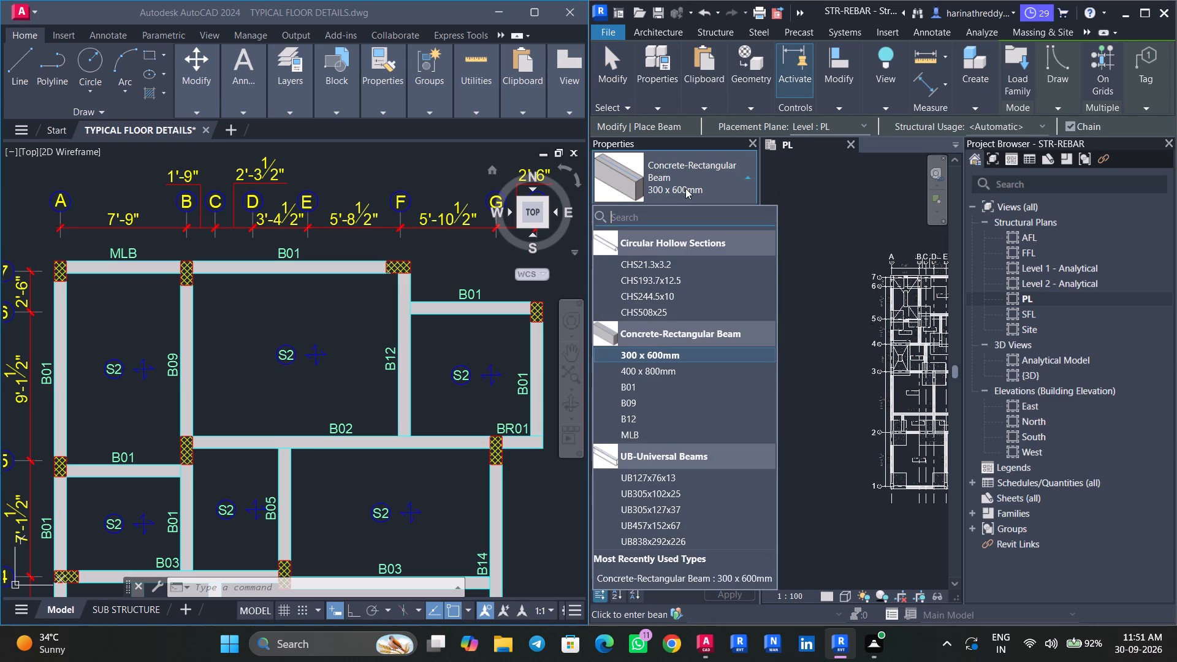
pyautogui.press('Escape')
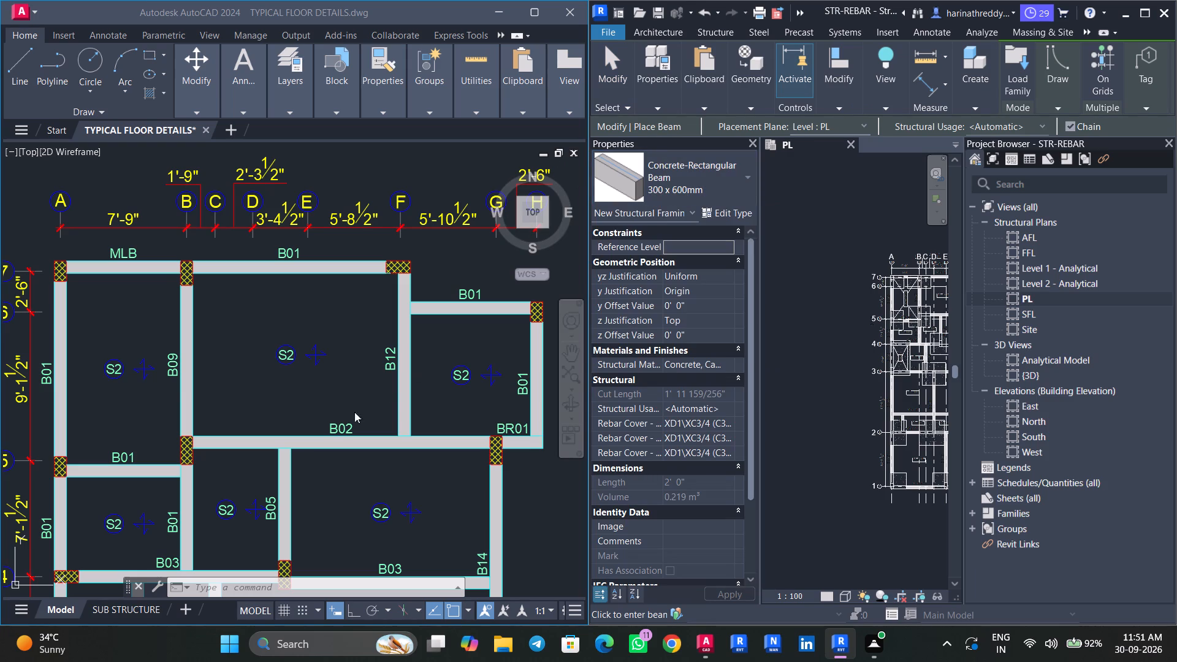
# Check beam B02's size on the AutoCAD framing plan and duplicate the 300 x 600mm concrete beam type as B02.
pyautogui.scroll(-1, 341, 405)
pyautogui.moveTo(352, 409); pyautogui.dragTo(509, 387, button='middle')
pyautogui.moveTo(316, 412); pyautogui.dragTo(462, 412, button='middle')
pyautogui.moveTo(318, 424); pyautogui.dragTo(514, 424, button='middle')
pyautogui.moveTo(173, 466); pyautogui.dragTo(294, 487, button='middle')
pyautogui.scroll(1, 268, 472)
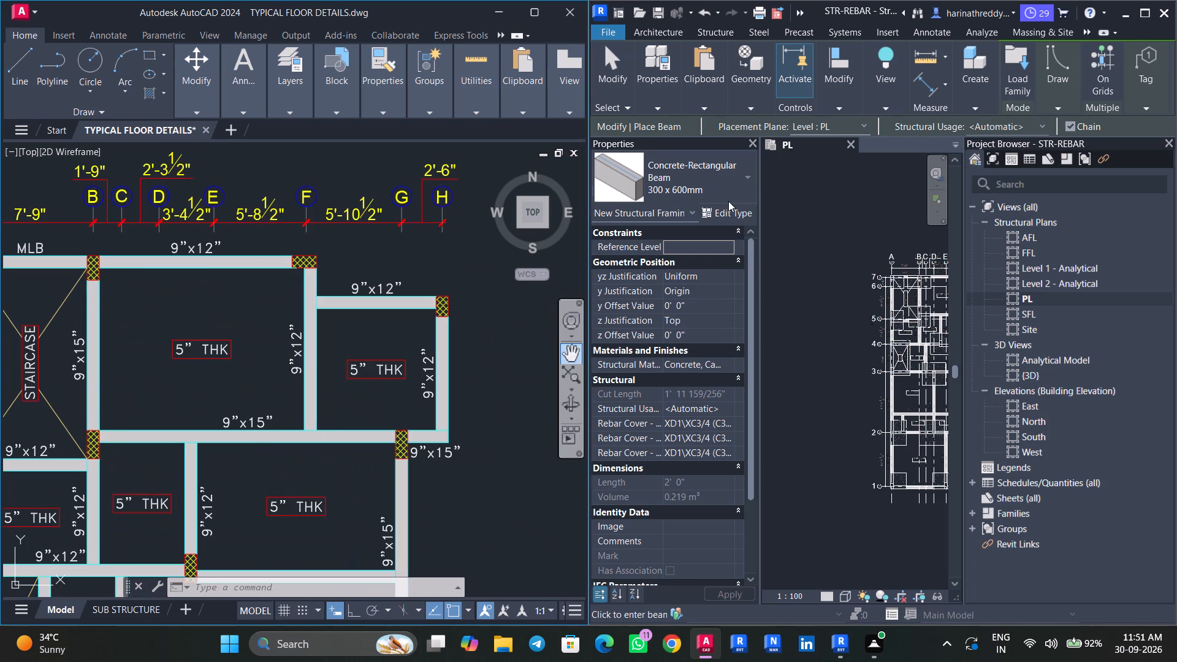
pyautogui.click(728, 201)
pyautogui.press('Escape')
pyautogui.click(729, 218)
pyautogui.click(1138, 102)
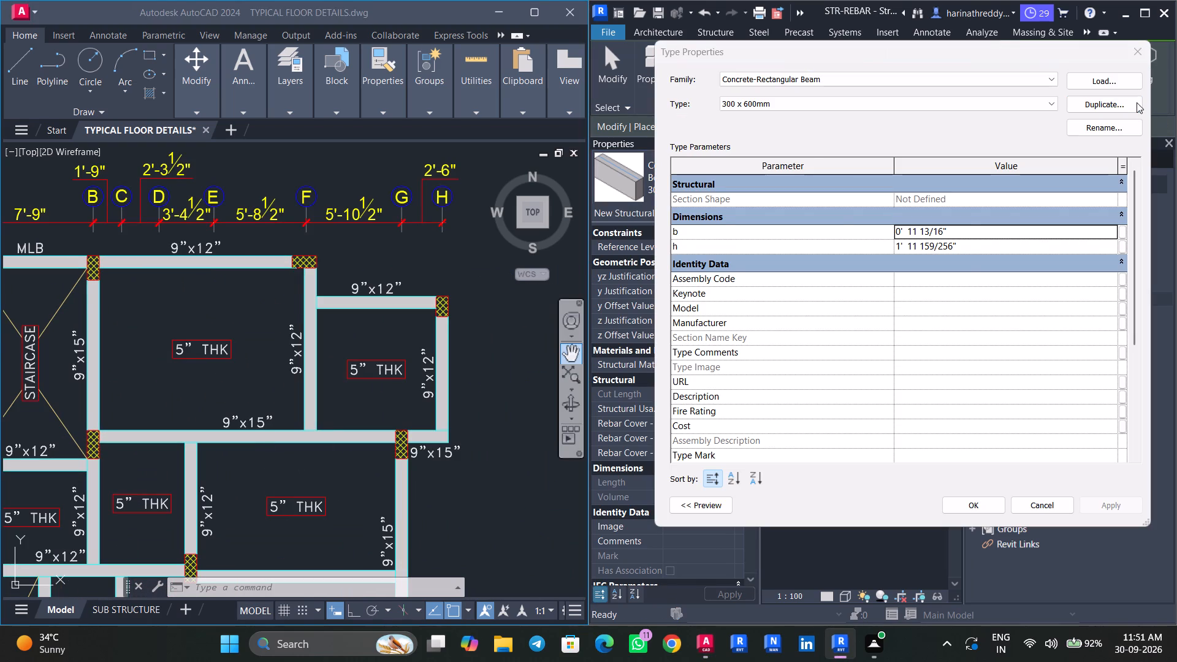
pyautogui.write('B02')
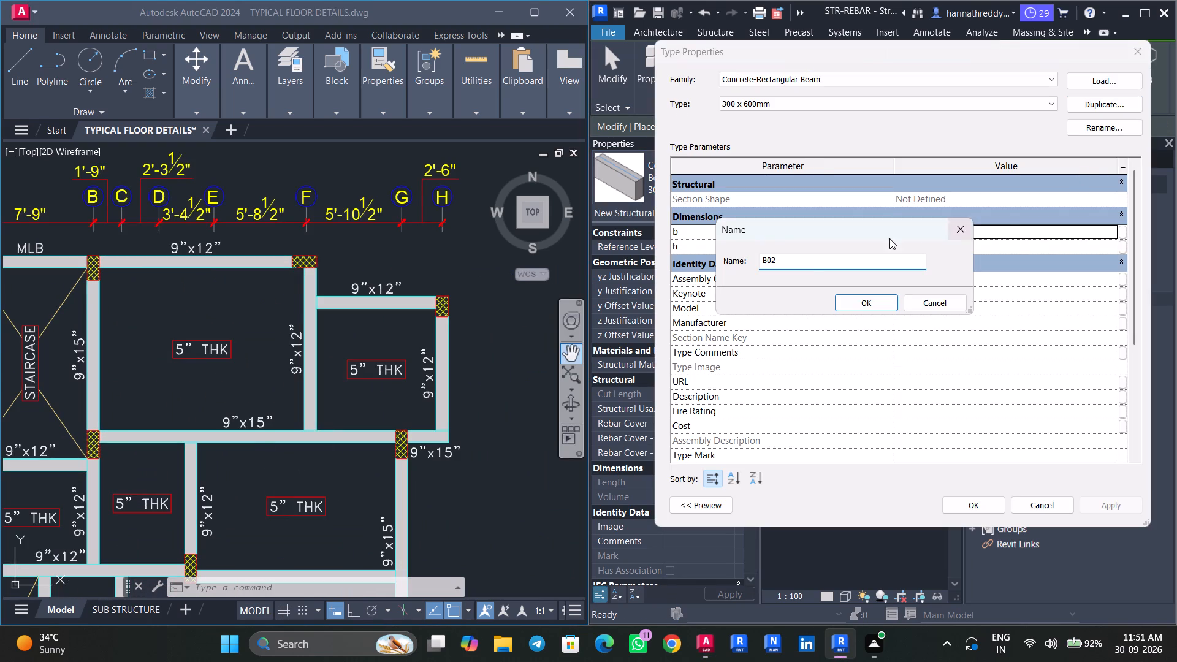
pyautogui.click(866, 303)
# Set beam type B02's width b to 9" and depth h to 15", matching the AutoCAD framing plan, and apply.
pyautogui.click(961, 231)
pyautogui.write('9"')
pyautogui.press('Return')
pyautogui.click(959, 256)
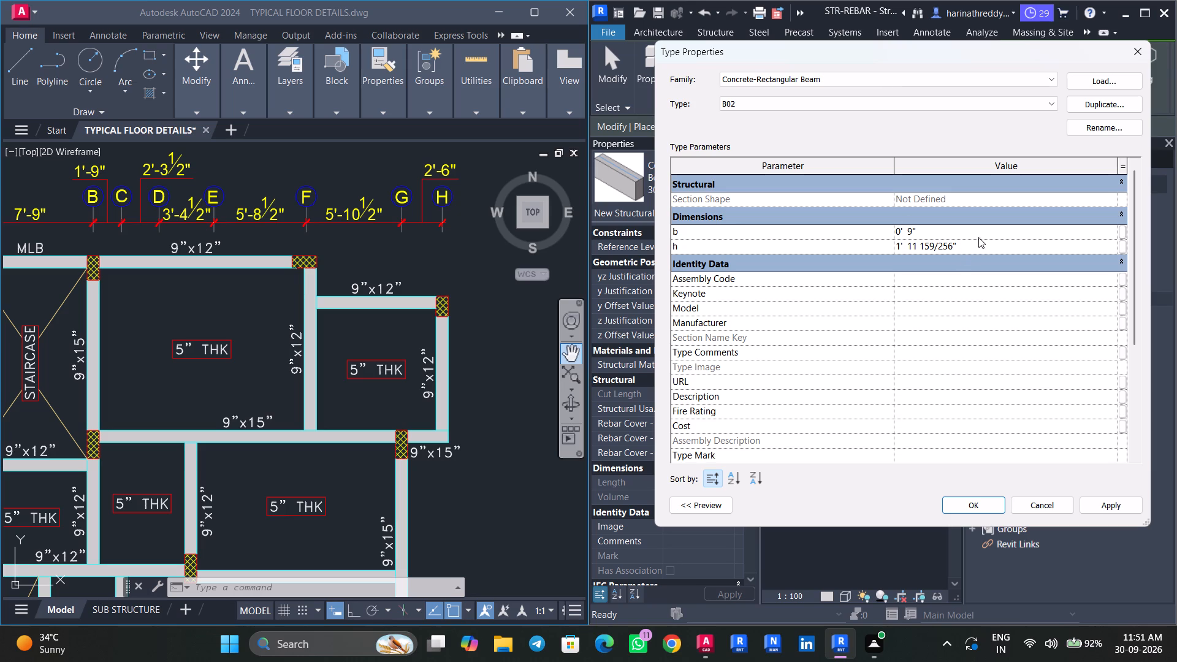
pyautogui.click(978, 237)
pyautogui.click(979, 237)
pyautogui.click(978, 245)
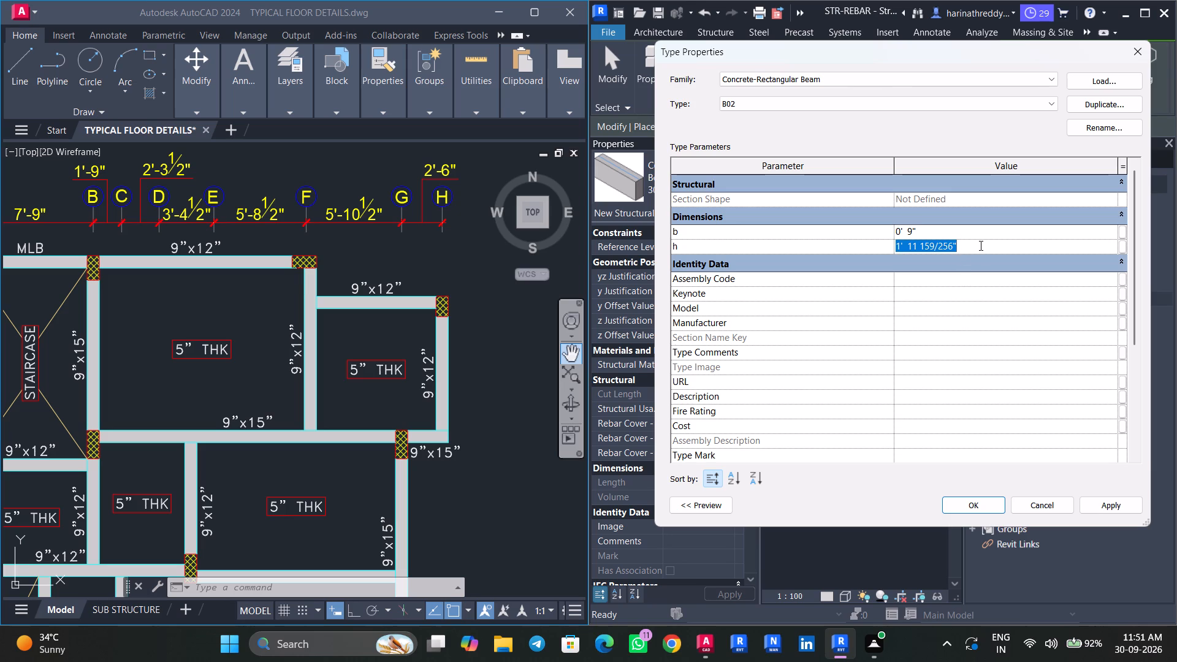
pyautogui.write('15')
pyautogui.hotkey('shift', '"')
pyautogui.press('Return')
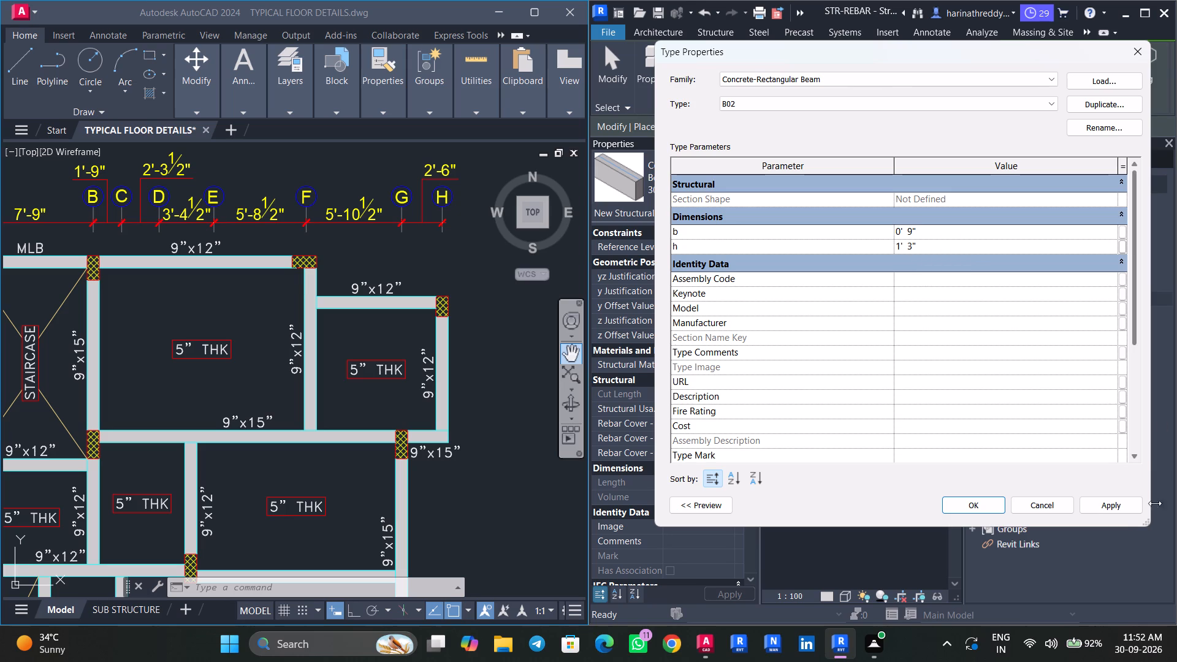
pyautogui.click(1119, 506)
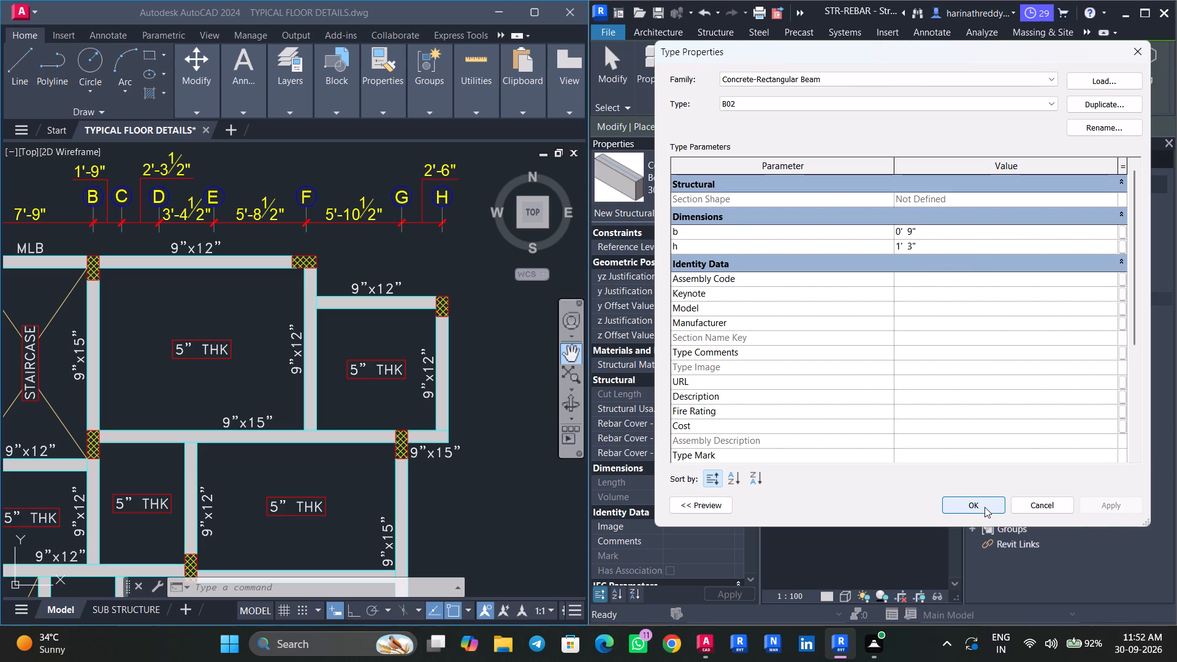
# Compare the beam labels with the beam sizes between grids 3 and 7 on the two AutoCAD framing plans.
pyautogui.scroll(-4, 393, 454)
pyautogui.moveTo(407, 455); pyautogui.dragTo(288, 421, button='middle')
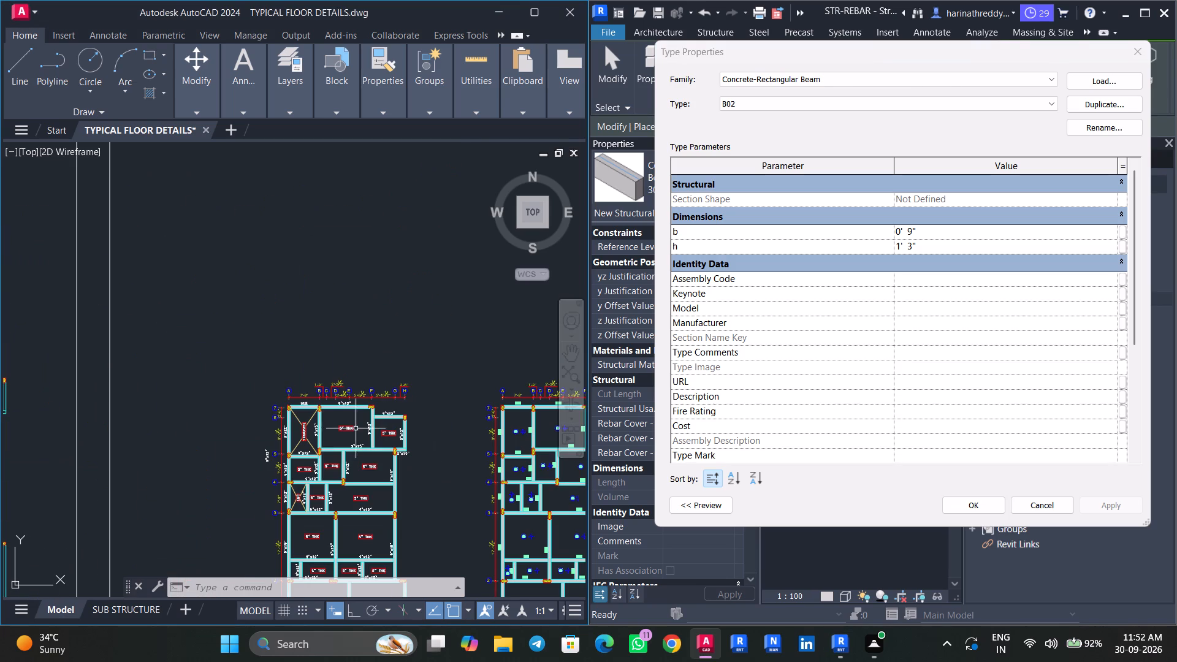
pyautogui.scroll(2, 493, 432)
pyautogui.moveTo(493, 433); pyautogui.dragTo(265, 408, button='middle')
pyautogui.moveTo(315, 422); pyautogui.dragTo(597, 413, button='middle')
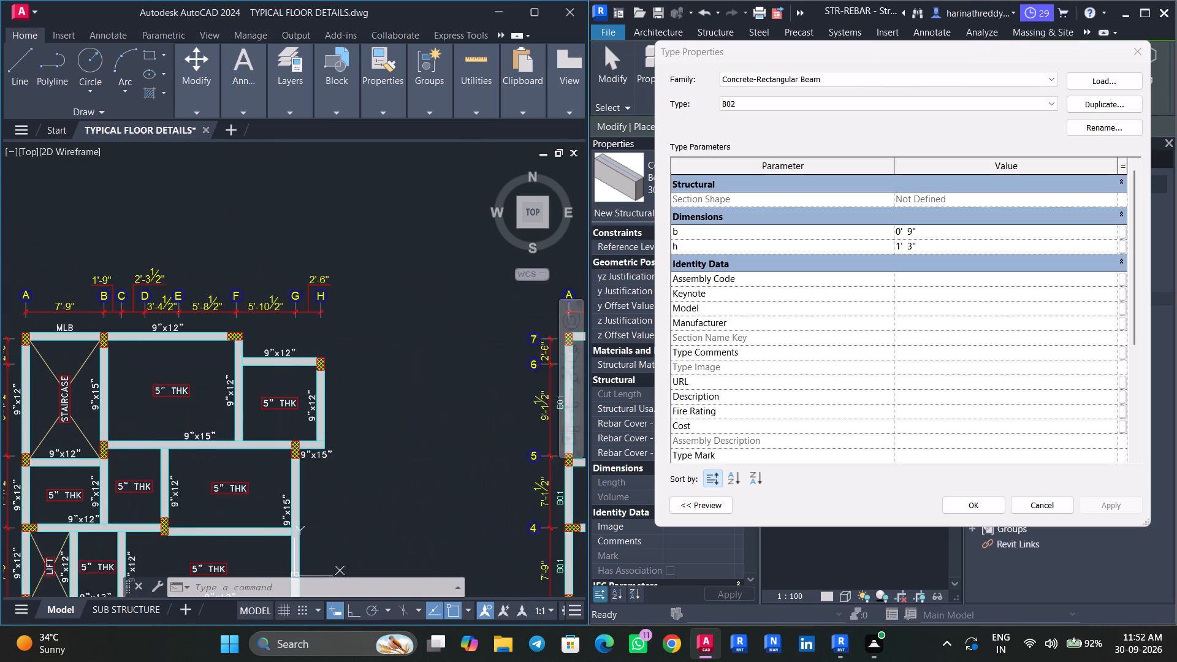
pyautogui.moveTo(597, 413); pyautogui.dragTo(550, 393, button='middle')
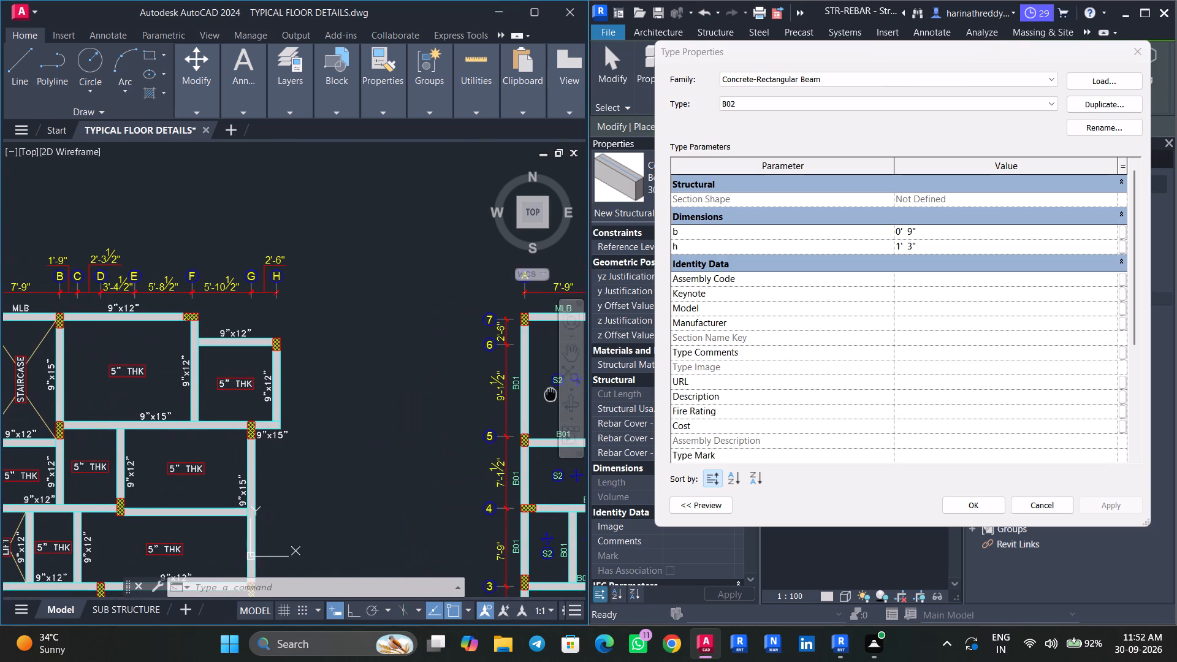
pyautogui.moveTo(550, 393); pyautogui.dragTo(585, 372, button='middle')
pyautogui.scroll(1, 585, 372)
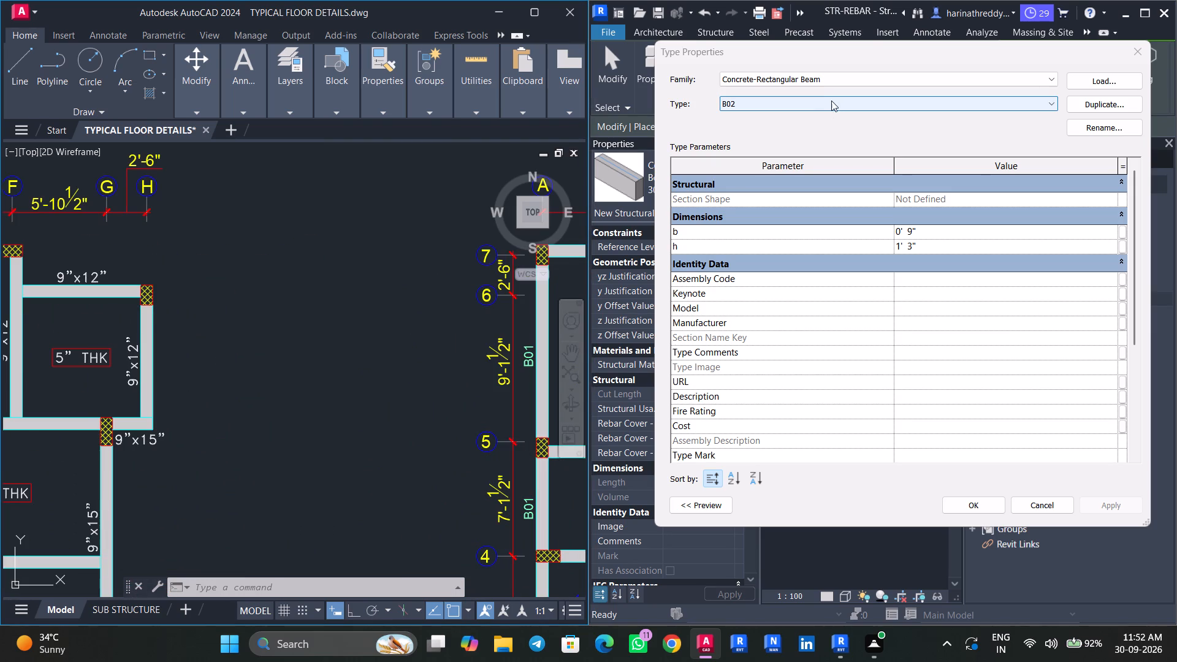
pyautogui.click(831, 102)
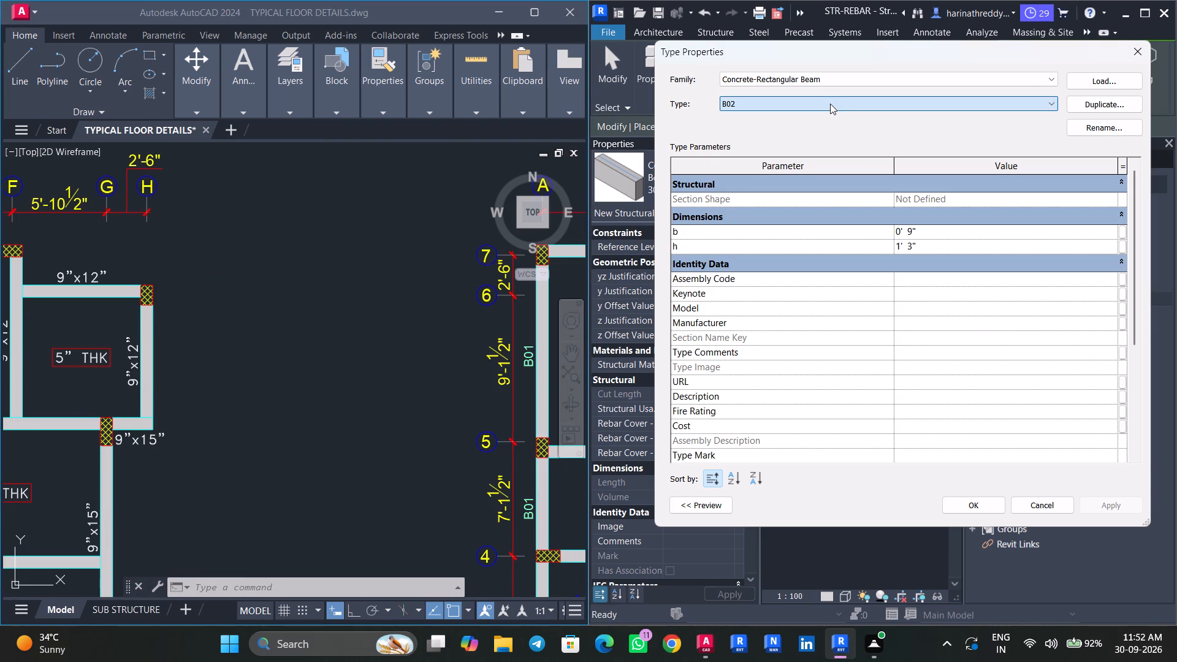
pyautogui.doubleClick(830, 104)
pyautogui.scroll(-1, 414, 352)
pyautogui.moveTo(413, 349); pyautogui.dragTo(359, 327, button='middle')
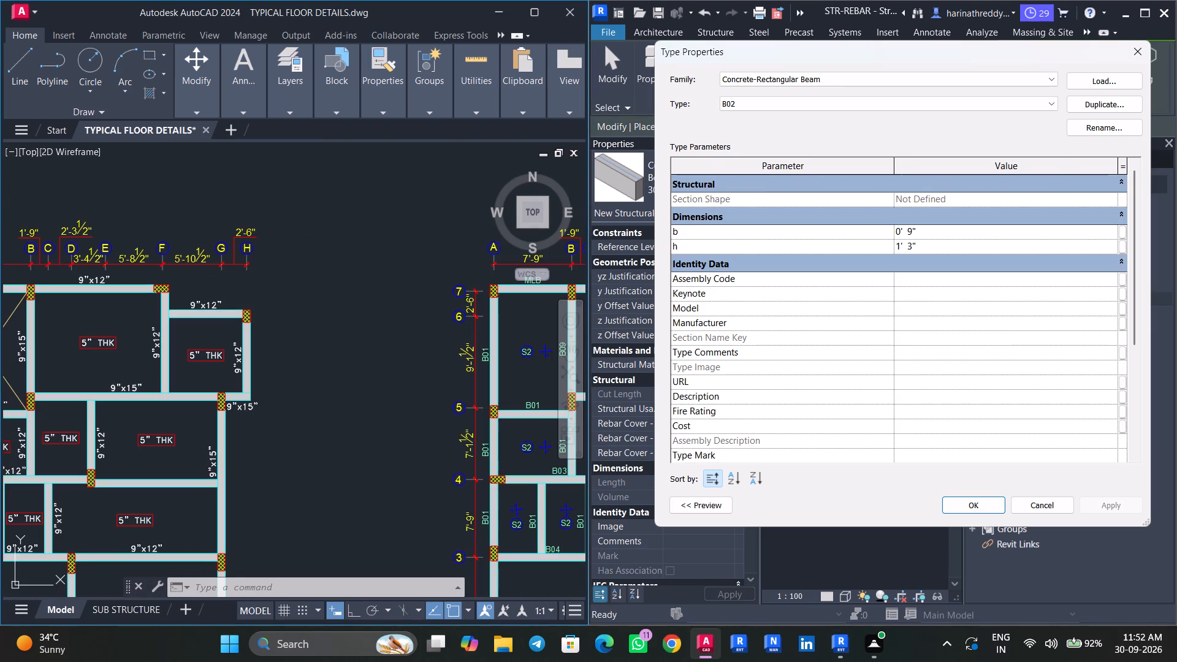
pyautogui.moveTo(359, 327); pyautogui.dragTo(285, 306, button='middle')
pyautogui.moveTo(326, 318); pyautogui.dragTo(180, 280, button='middle')
pyautogui.moveTo(269, 315); pyautogui.dragTo(193, 294, button='middle')
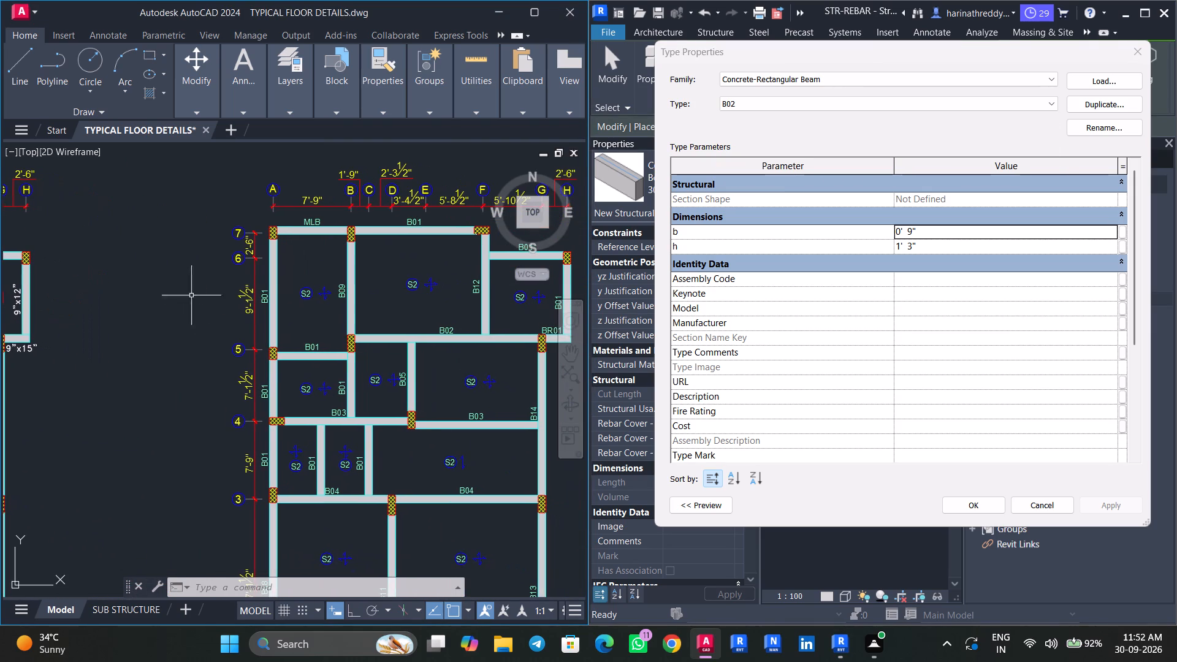
pyautogui.moveTo(291, 346); pyautogui.dragTo(555, 360, button='middle')
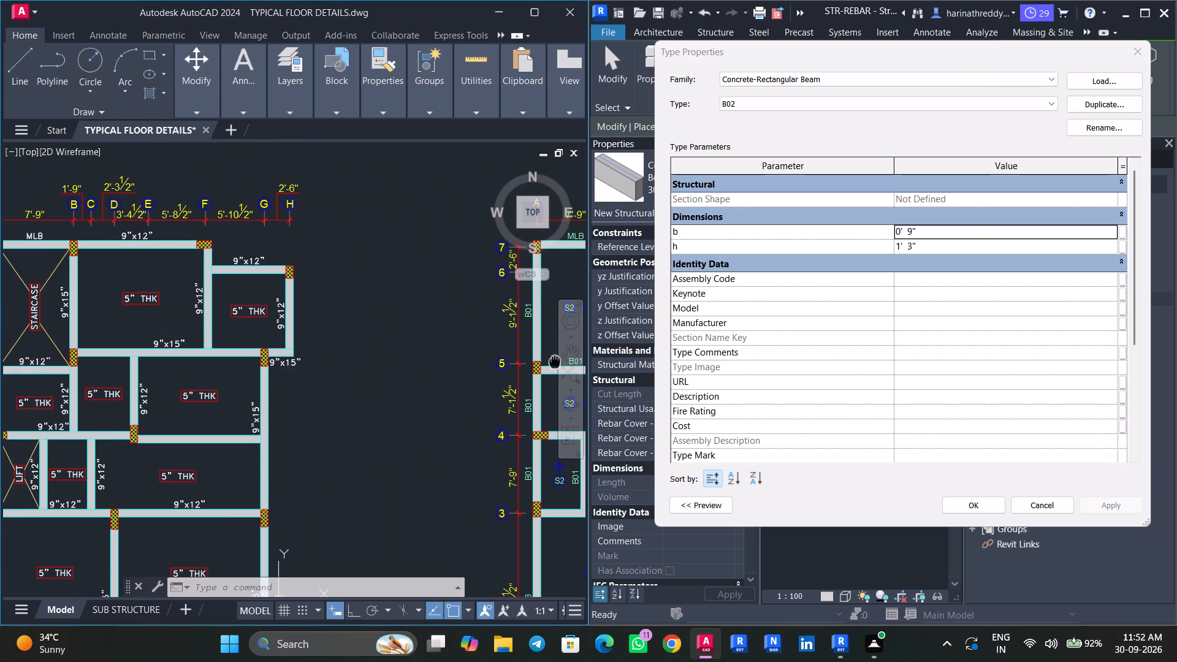
pyautogui.moveTo(555, 360); pyautogui.dragTo(565, 371, button='middle')
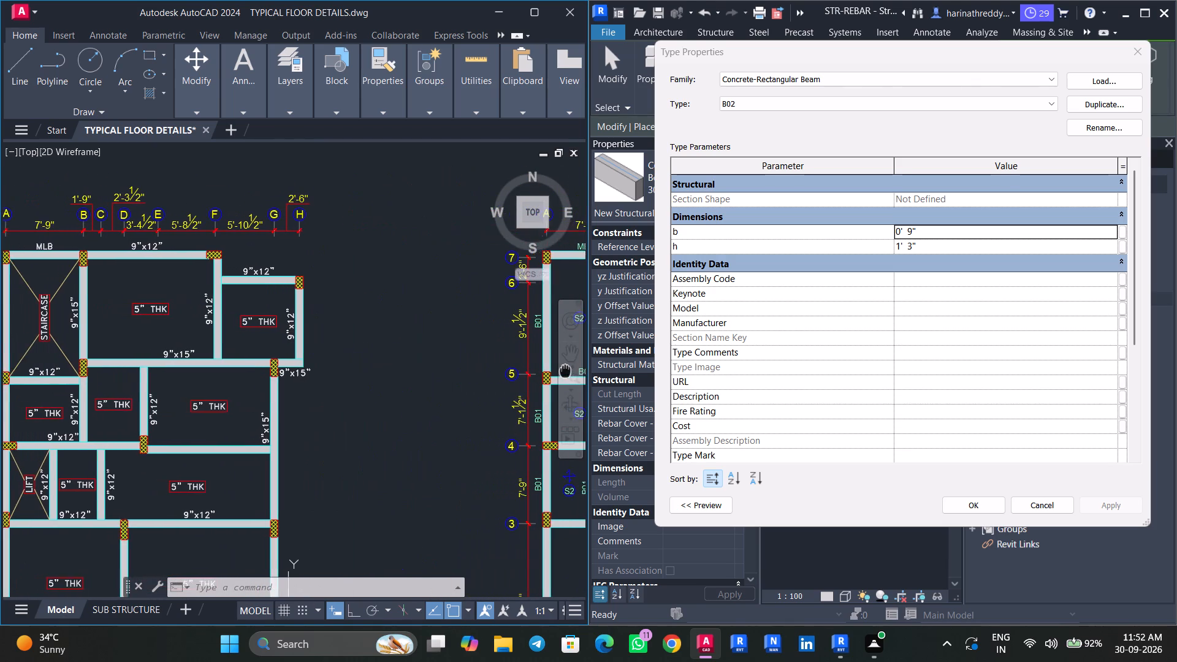
pyautogui.moveTo(565, 371); pyautogui.dragTo(346, 357, button='middle')
pyautogui.scroll(2, 429, 392)
pyautogui.moveTo(429, 389); pyautogui.dragTo(443, 370, button='middle')
pyautogui.scroll(-2, 442, 372)
pyautogui.moveTo(395, 381); pyautogui.dragTo(487, 371, button='middle')
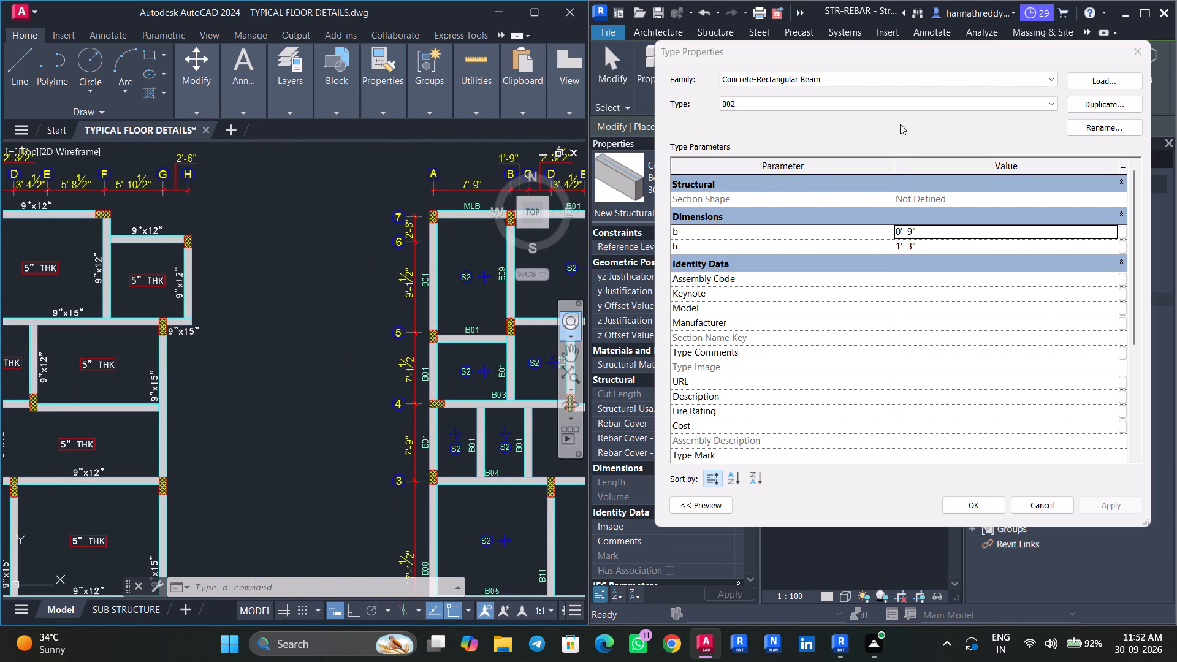
# Duplicate beam type B02 as B05 with a depth h of 12", matching the AutoCAD framing plan, and apply.
pyautogui.click(983, 102)
pyautogui.click(983, 104)
pyautogui.click(1113, 100)
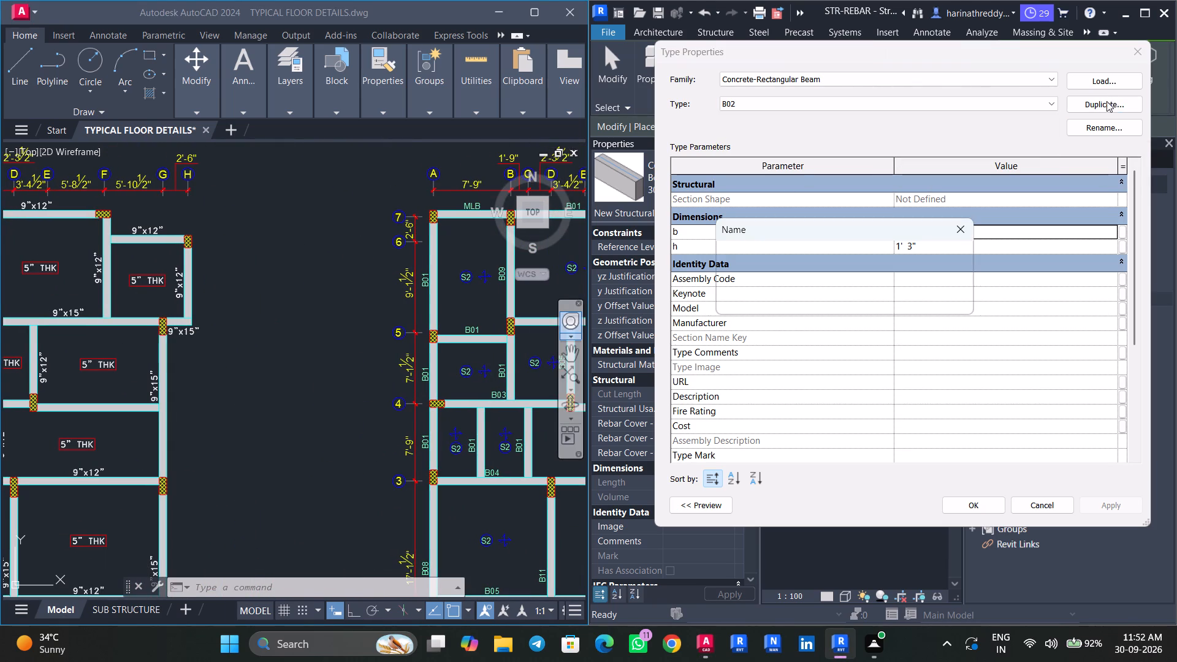
pyautogui.write('B05')
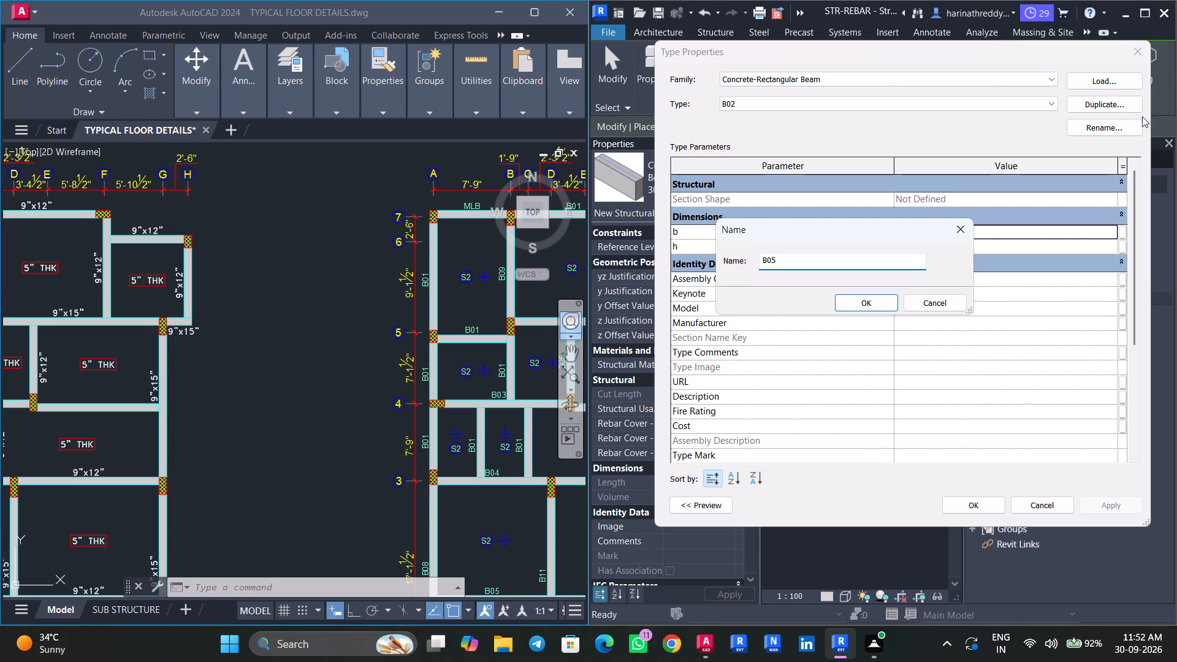
pyautogui.click(889, 301)
pyautogui.click(956, 241)
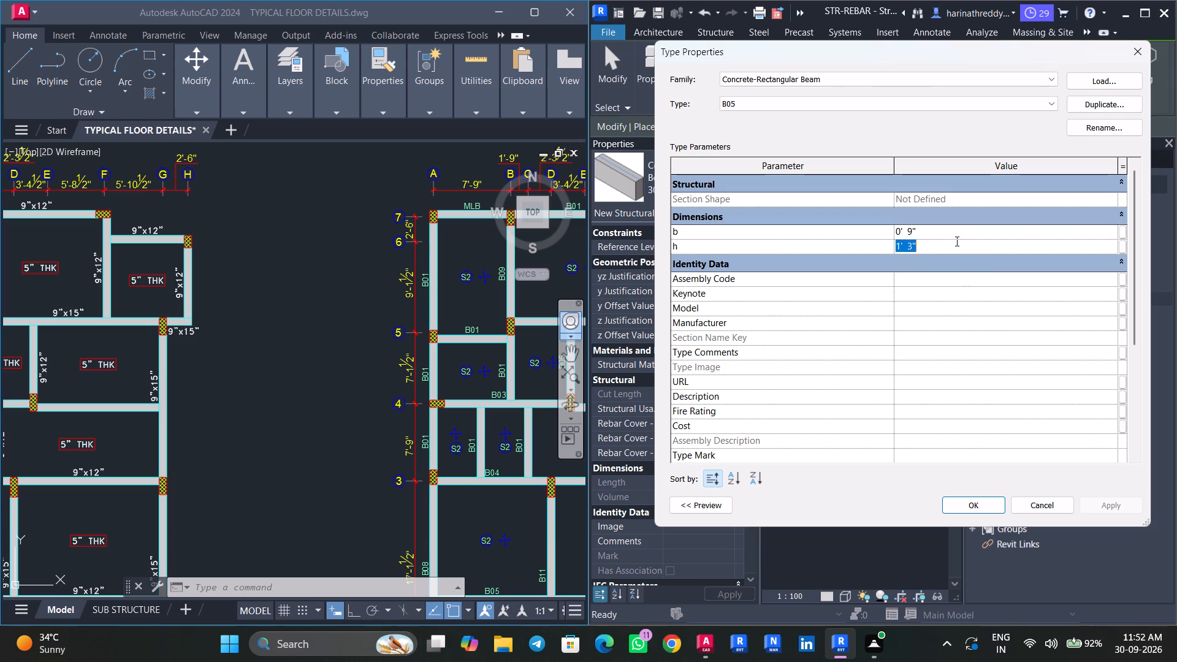
pyautogui.write('12"')
pyautogui.press('Return')
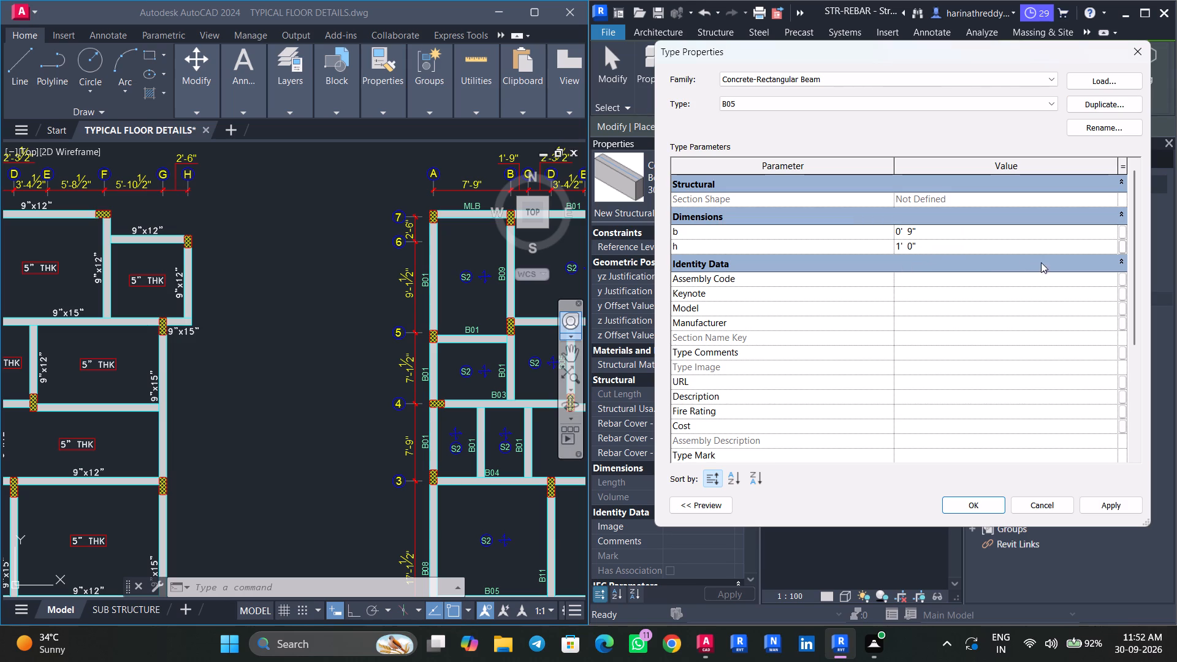
pyautogui.click(1097, 496)
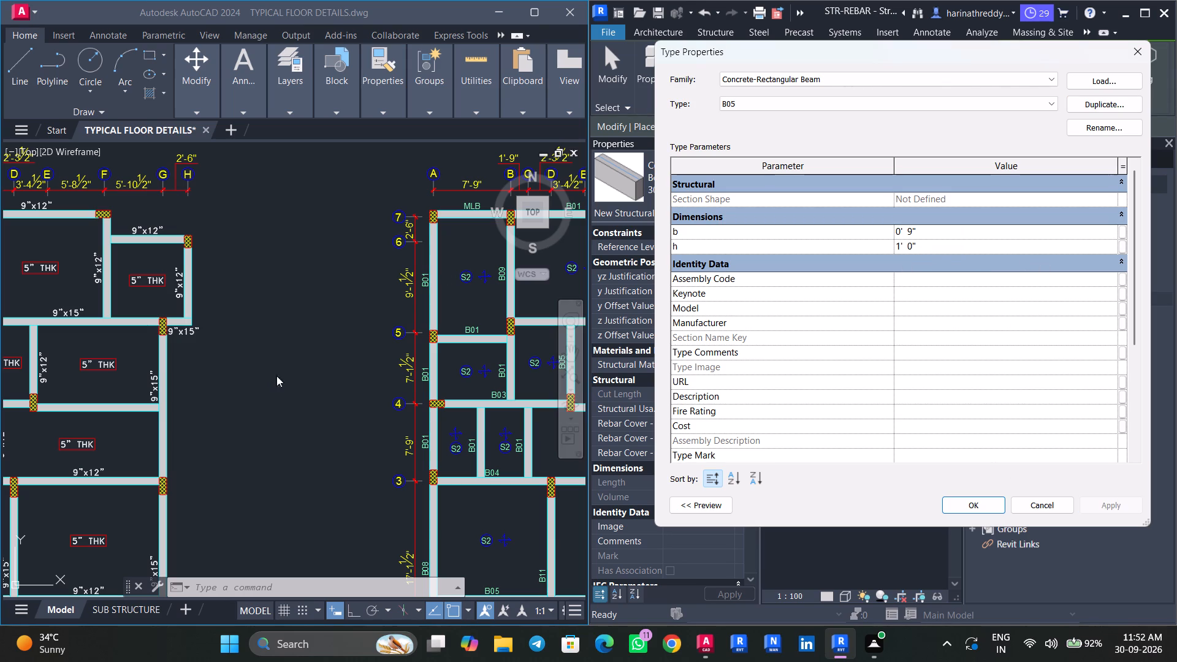
# Compare the beam labels and beam sizes between grids 3 and 7 on the two AutoCAD framing plans.
pyautogui.moveTo(330, 346); pyautogui.dragTo(299, 341, button='middle')
pyautogui.moveTo(361, 381); pyautogui.dragTo(191, 360, button='middle')
pyautogui.moveTo(191, 360); pyautogui.dragTo(505, 361, button='middle')
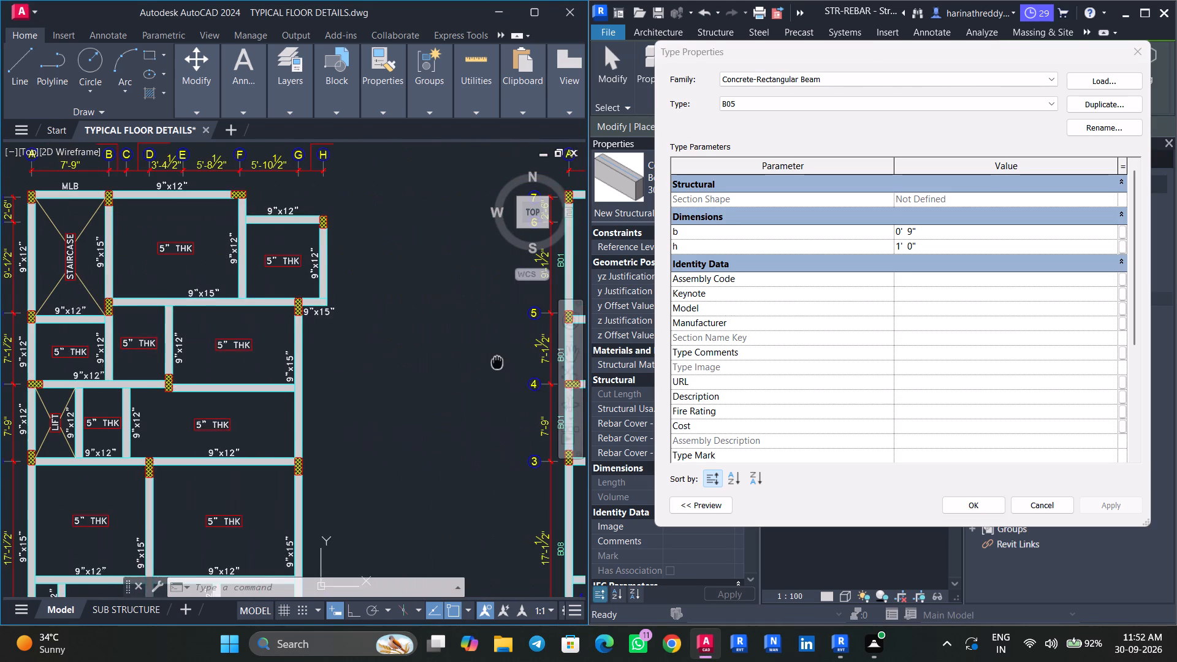
pyautogui.moveTo(505, 361); pyautogui.dragTo(506, 362, button='middle')
pyautogui.click(771, 104)
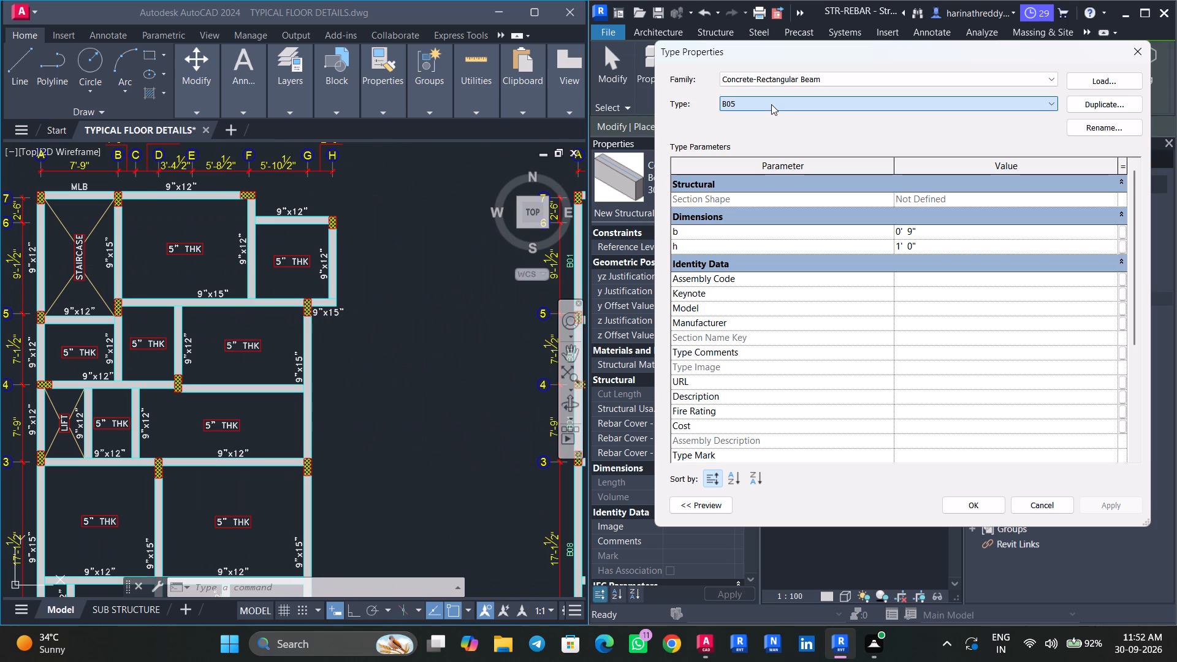
pyautogui.click(457, 360)
pyautogui.moveTo(452, 360); pyautogui.dragTo(262, 360, button='middle')
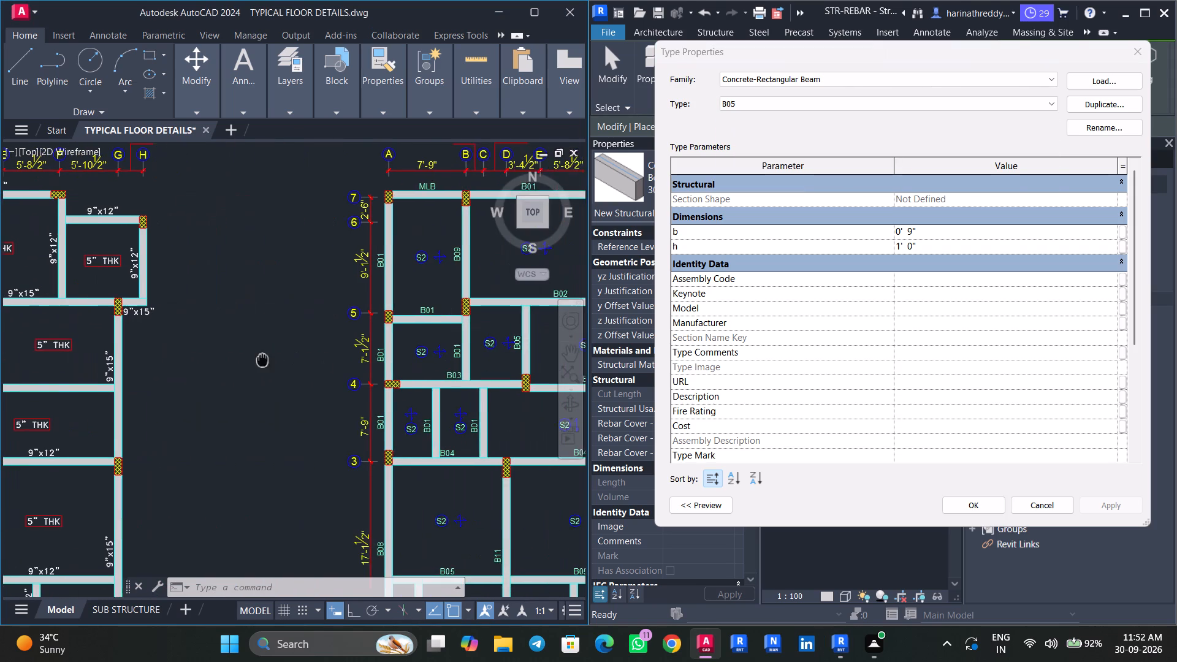
pyautogui.moveTo(262, 360); pyautogui.dragTo(254, 360, button='middle')
pyautogui.moveTo(262, 360); pyautogui.dragTo(411, 370, button='middle')
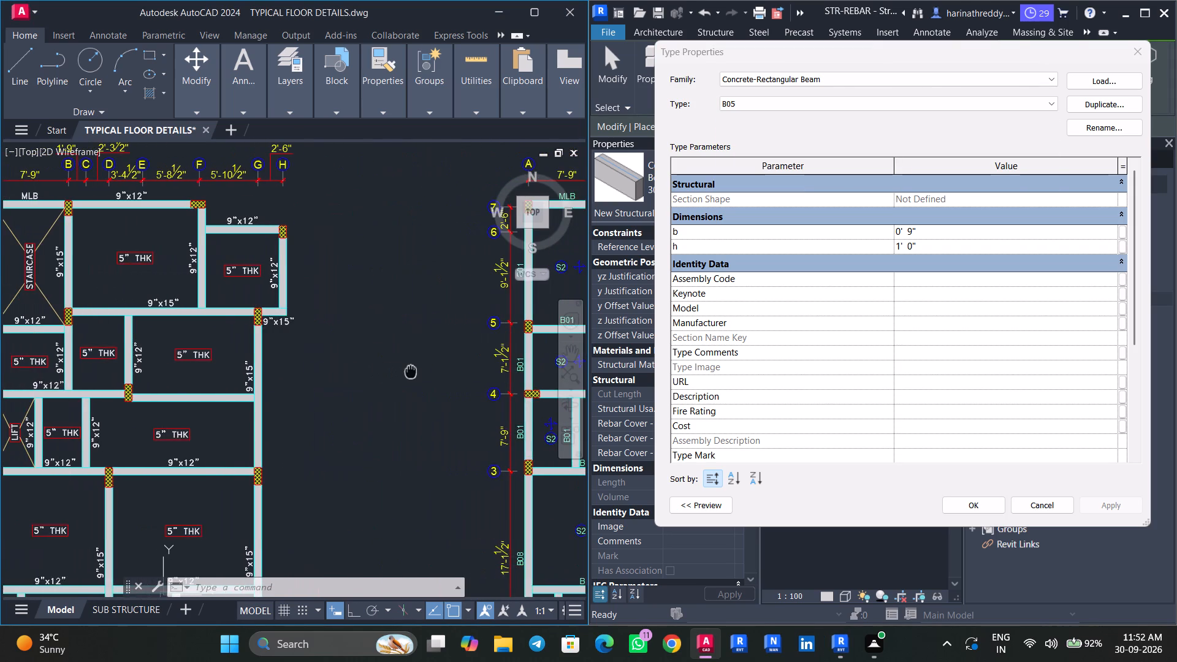
pyautogui.moveTo(411, 370); pyautogui.dragTo(403, 367, button='middle')
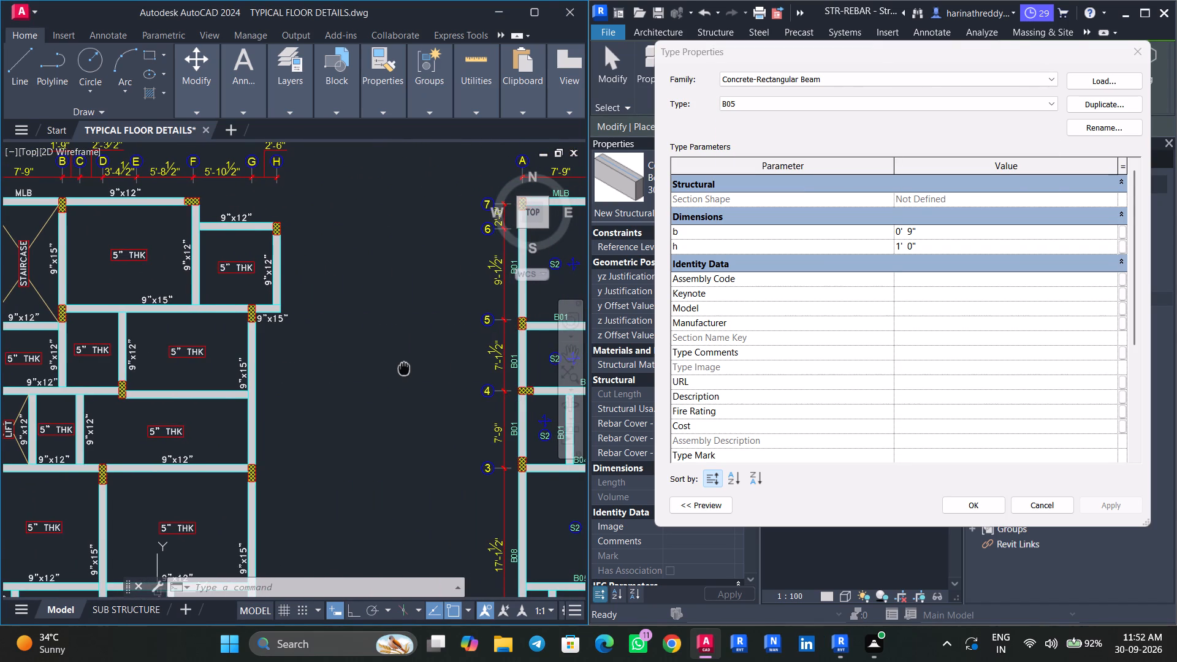
pyautogui.moveTo(403, 367); pyautogui.dragTo(378, 358, button='middle')
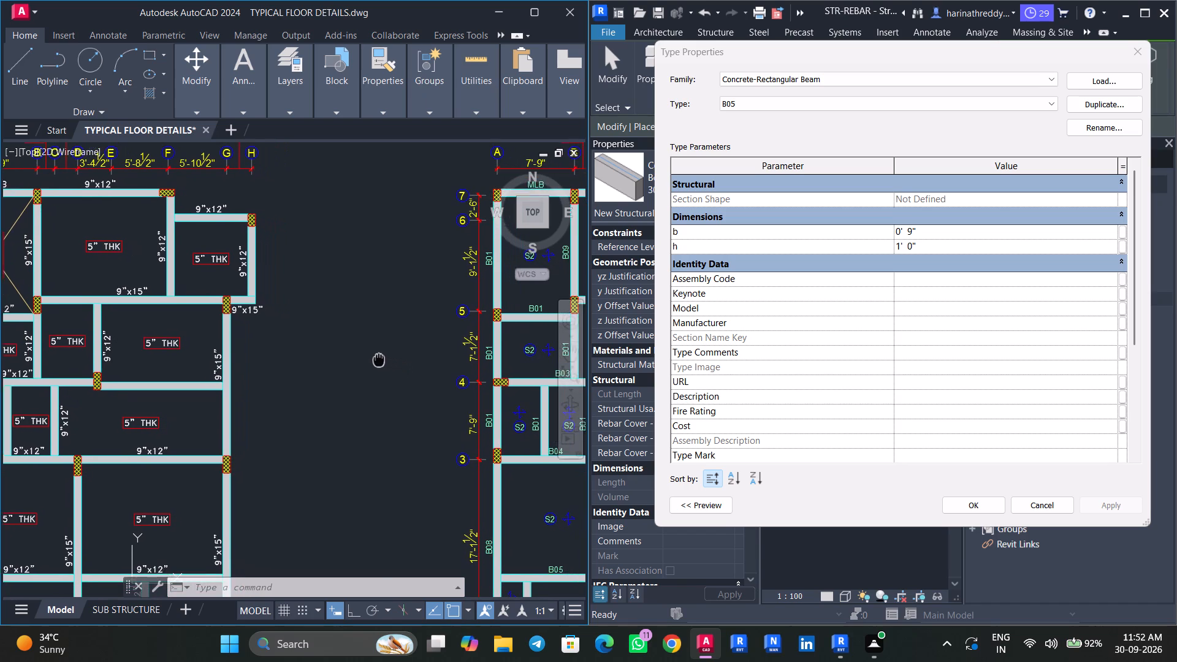
pyautogui.moveTo(378, 358); pyautogui.dragTo(158, 375, button='middle')
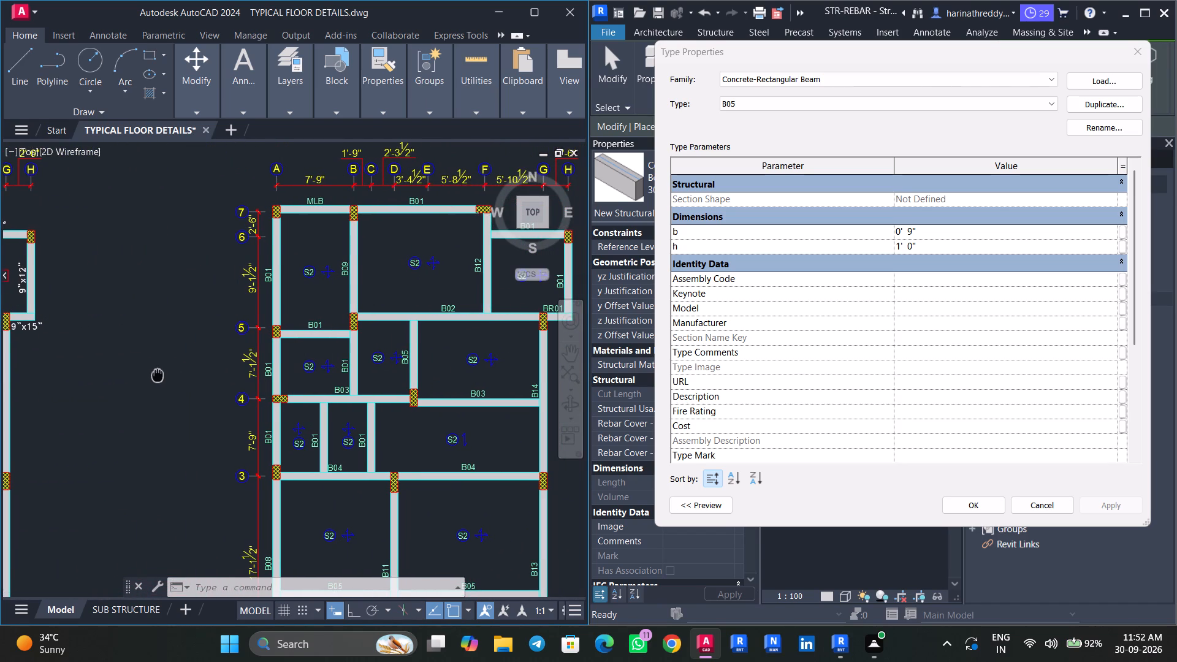
pyautogui.moveTo(158, 375); pyautogui.dragTo(147, 375, button='middle')
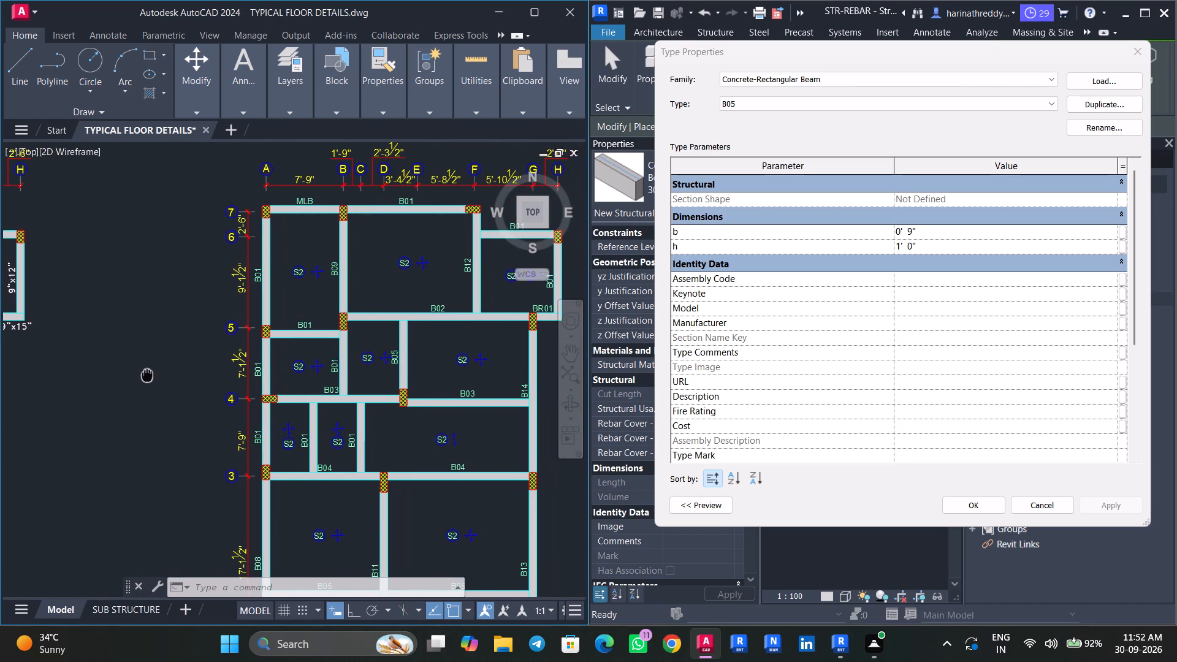
pyautogui.moveTo(147, 375); pyautogui.dragTo(413, 345, button='middle')
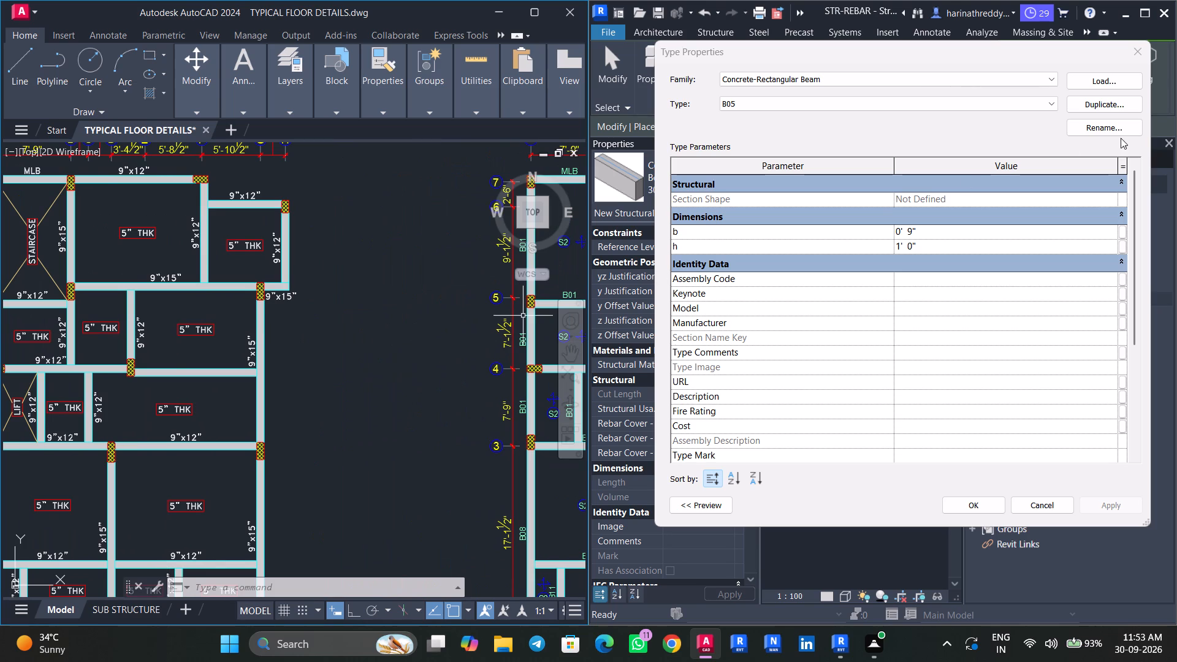
# Duplicate concrete beam type B05 as B03 in Revit, checking the B03 beams along grid 4 on the AutoCAD framing plans.
pyautogui.click(1128, 108)
pyautogui.write('B03')
pyautogui.moveTo(300, 371); pyautogui.dragTo(238, 376, button='middle')
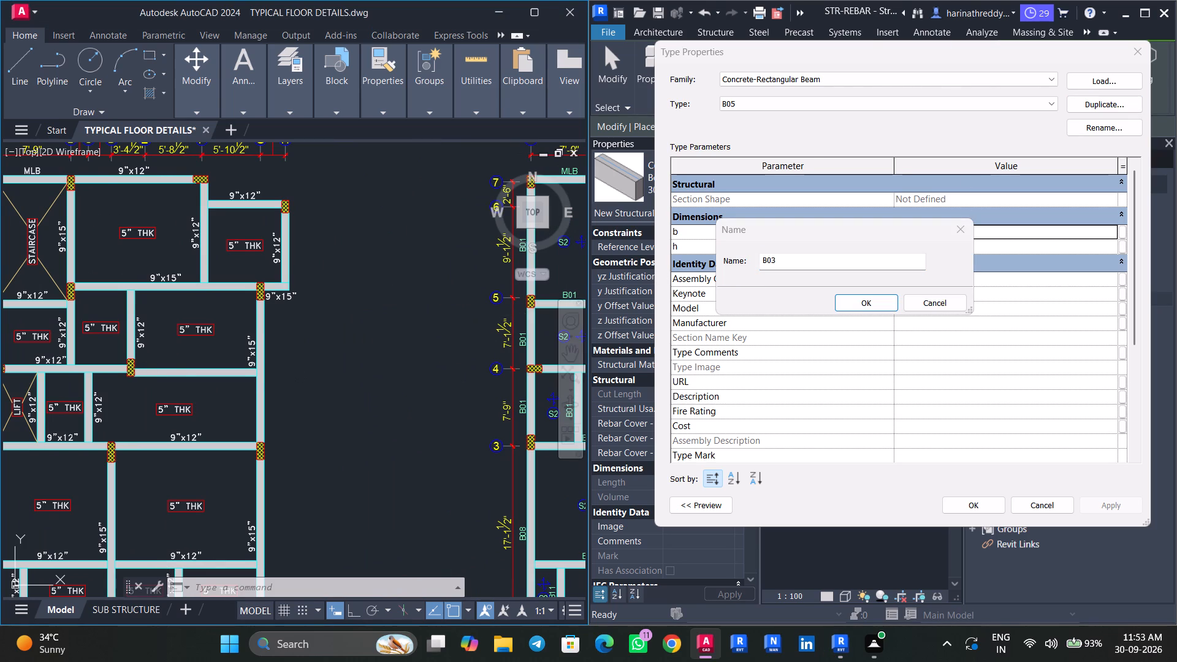
pyautogui.scroll(-3, 318, 359)
pyautogui.scroll(4, 419, 363)
pyautogui.moveTo(406, 398); pyautogui.dragTo(425, 384, button='middle')
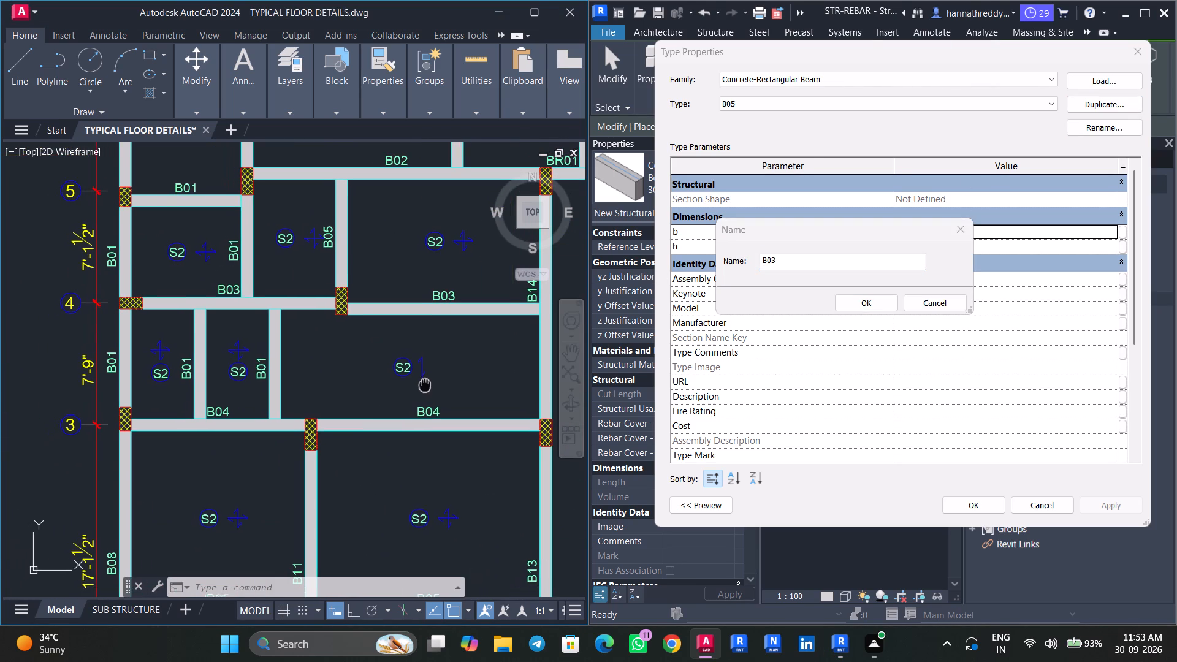
pyautogui.moveTo(425, 384); pyautogui.dragTo(425, 384, button='middle')
pyautogui.scroll(-1, 425, 384)
pyautogui.moveTo(404, 390); pyautogui.dragTo(500, 395, button='middle')
pyautogui.moveTo(300, 399); pyautogui.dragTo(405, 400, button='middle')
pyautogui.click(888, 296)
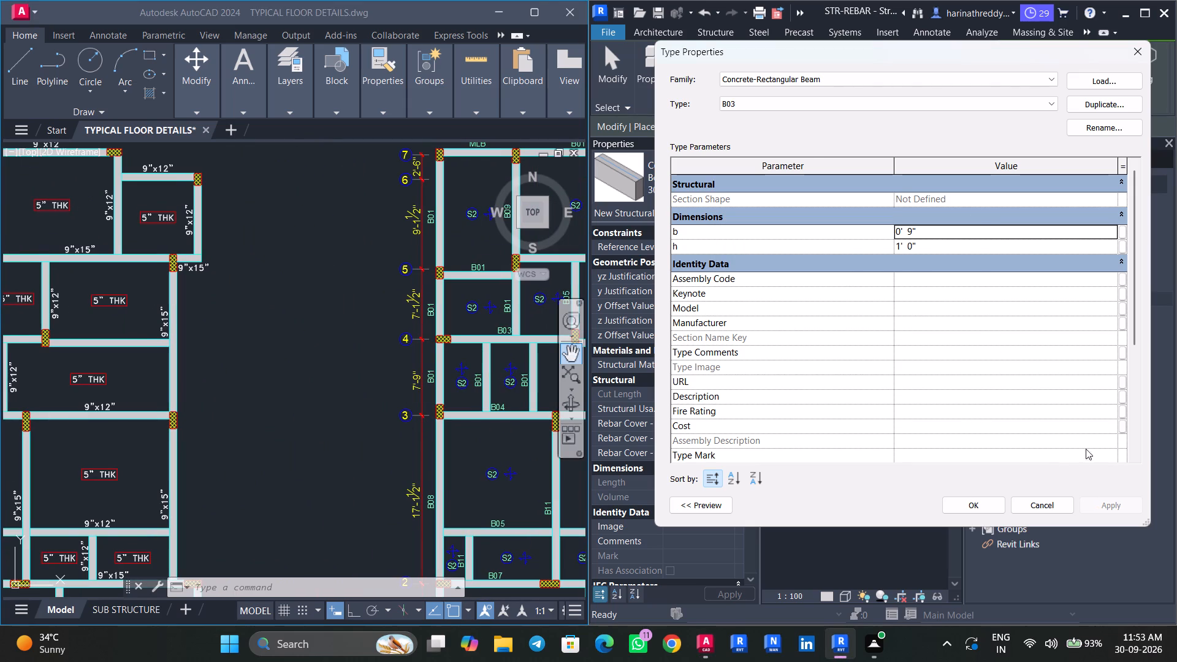
# Set beam type B03's depth h to 12" and apply.
pyautogui.click(1024, 245)
pyautogui.click(1084, 413)
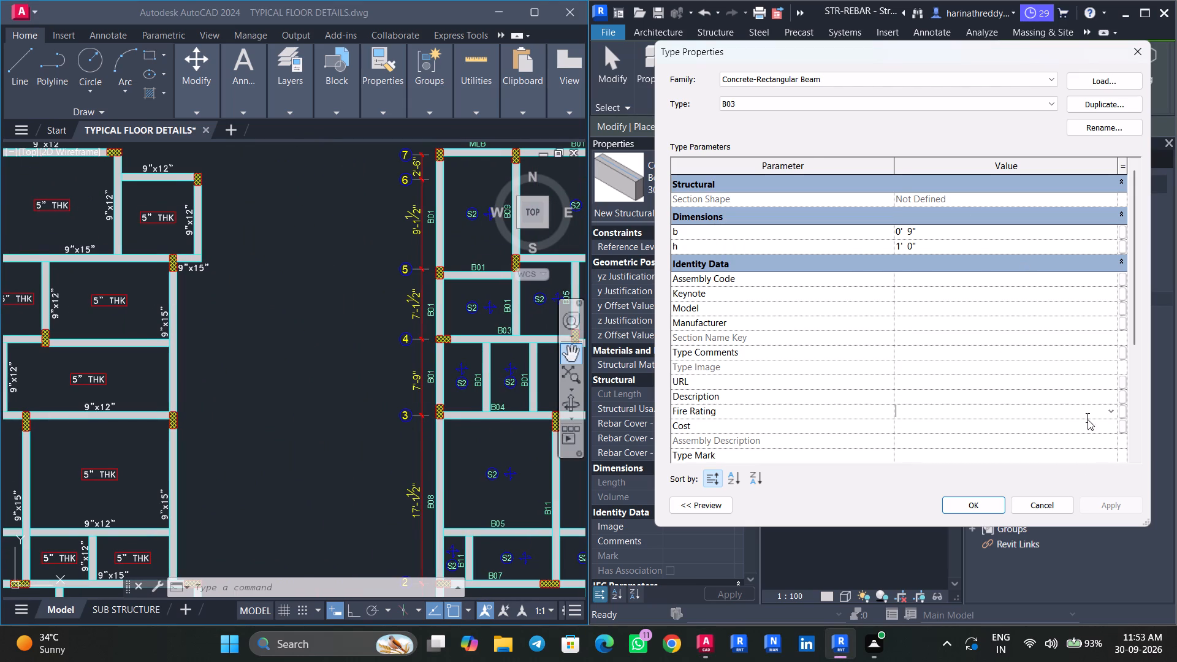
pyautogui.click(994, 246)
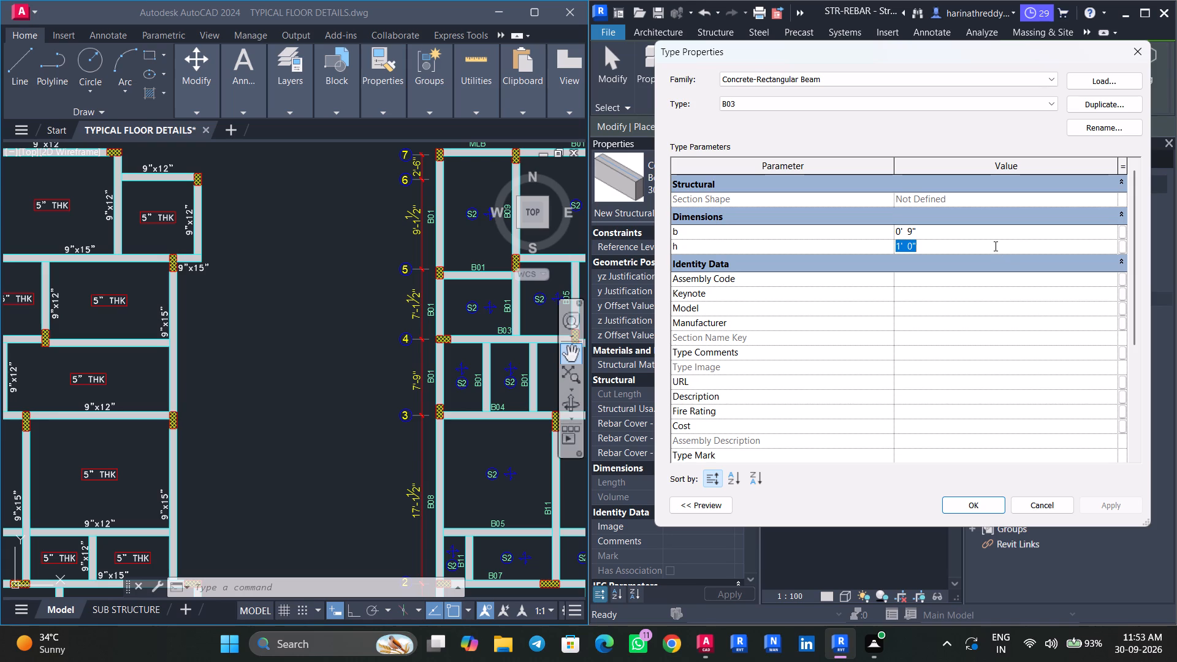
pyautogui.write('12"')
pyautogui.press('Return')
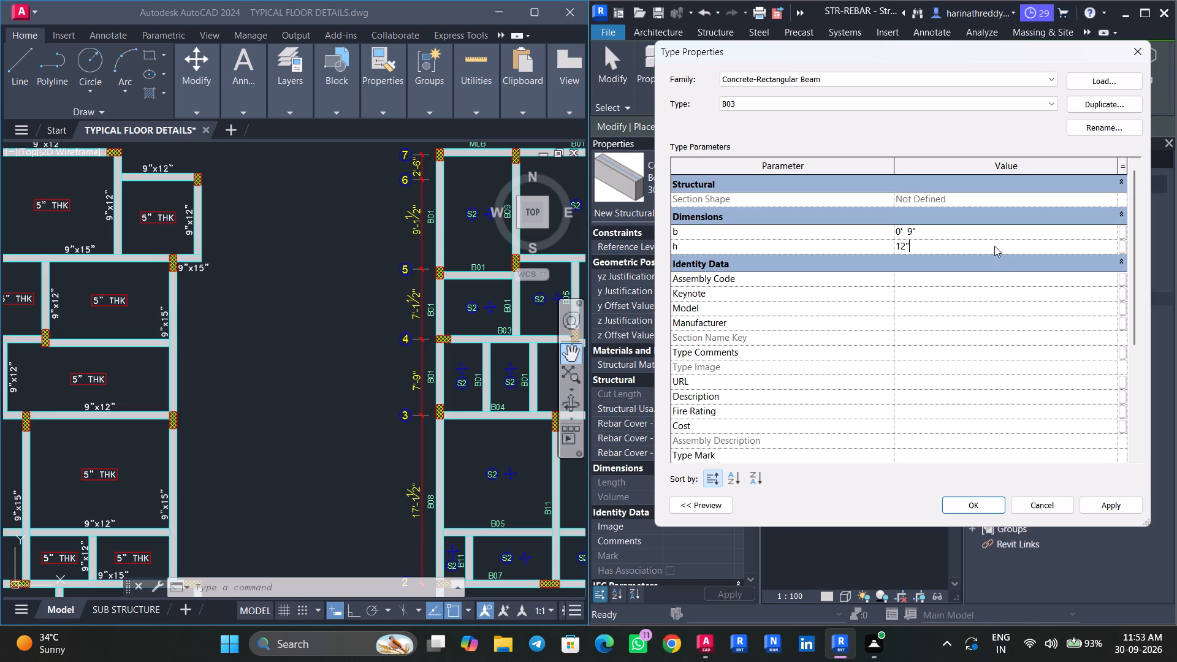
pyautogui.click(1102, 520)
pyautogui.click(1107, 508)
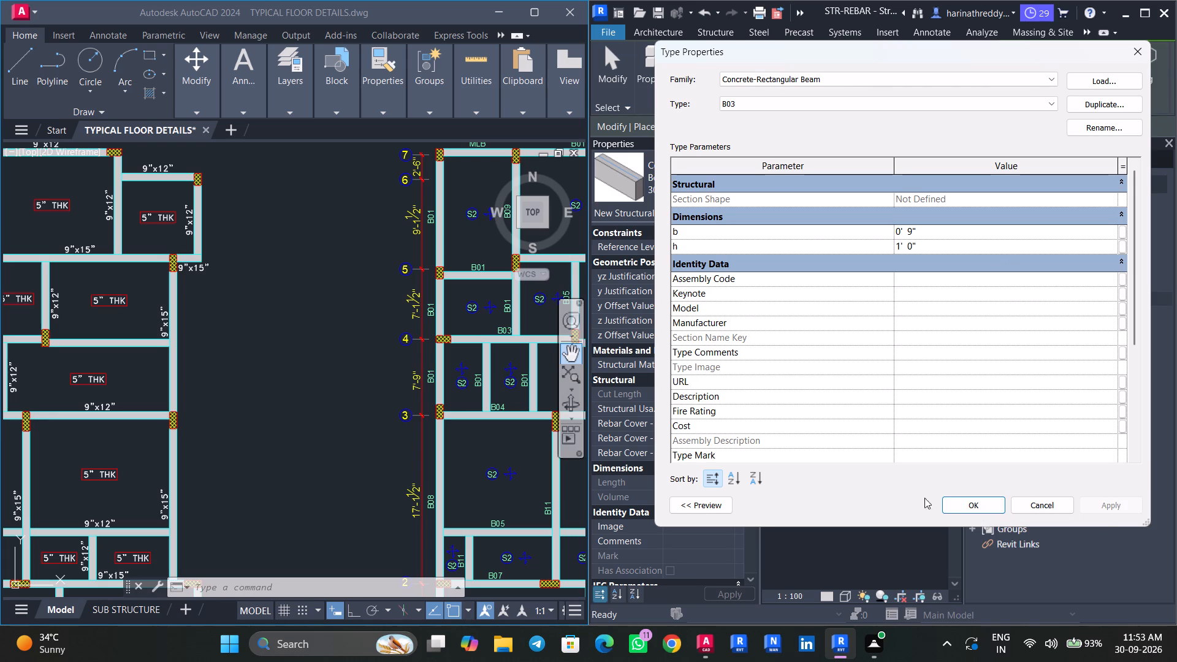
# Compare the existing Revit beam types with the AutoCAD framing plans to find the next beam label near grid 3.
pyautogui.scroll(-1, 263, 337)
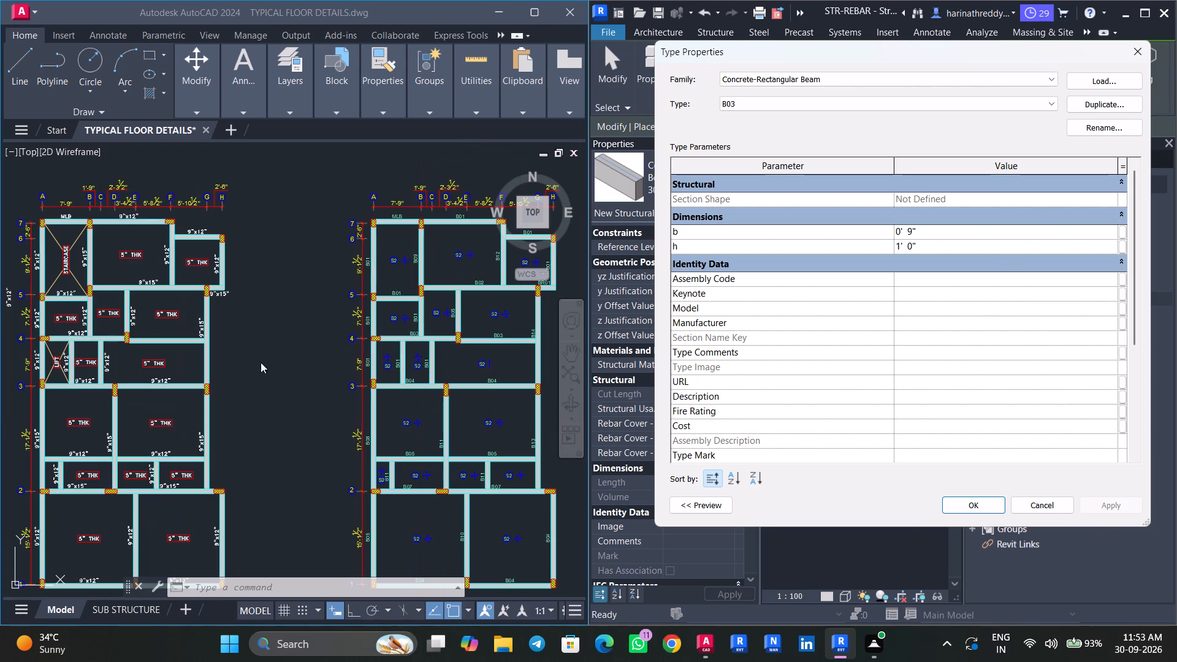
pyautogui.moveTo(260, 364); pyautogui.dragTo(288, 338, button='middle')
pyautogui.moveTo(247, 404); pyautogui.dragTo(297, 367, button='middle')
pyautogui.moveTo(370, 346); pyautogui.dragTo(369, 346, button='middle')
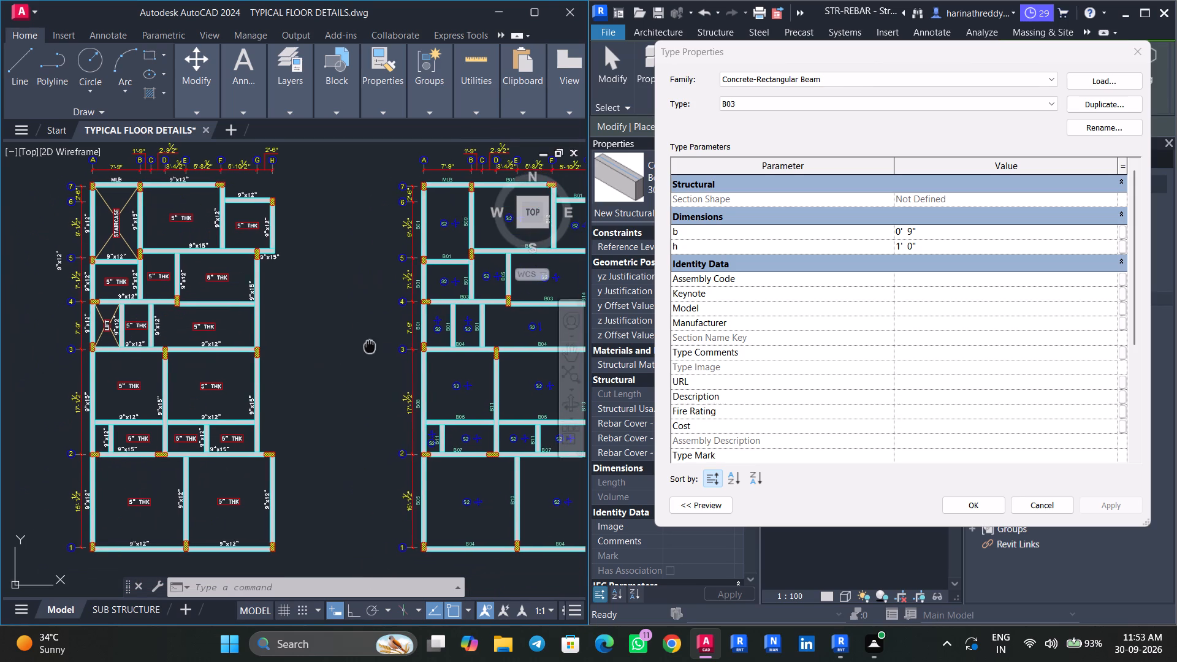
pyautogui.moveTo(369, 346); pyautogui.dragTo(288, 368, button='middle')
pyautogui.click(882, 112)
pyautogui.click(878, 106)
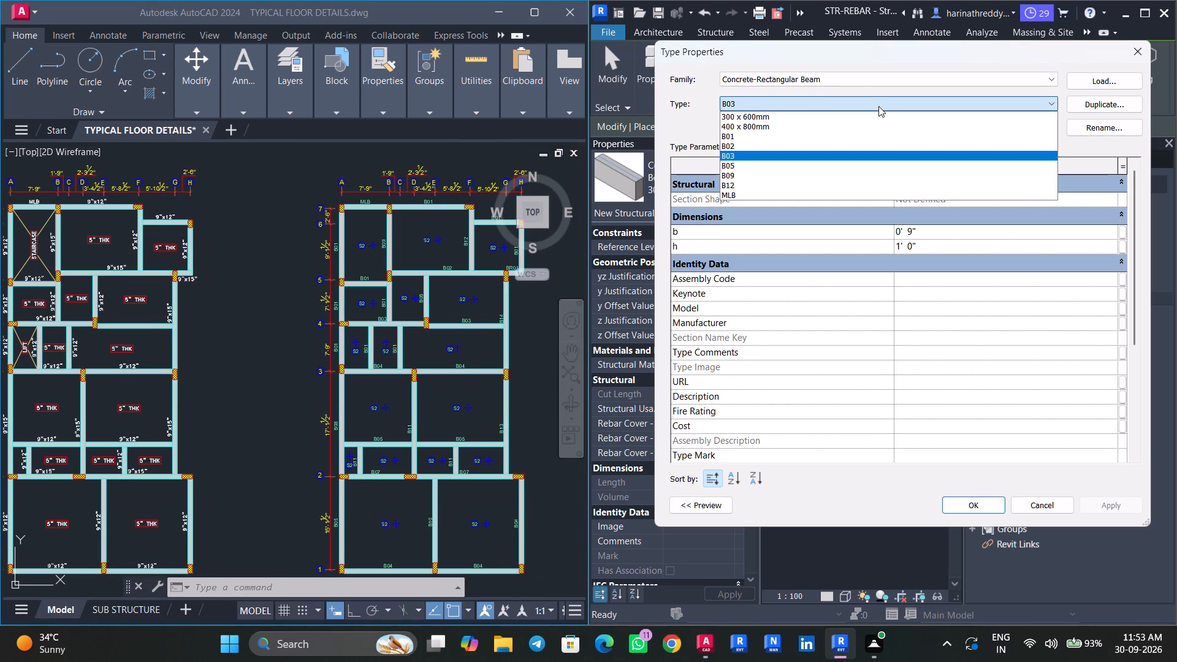
pyautogui.click(878, 106)
pyautogui.scroll(3, 216, 410)
pyautogui.moveTo(217, 408); pyautogui.dragTo(330, 456, button='middle')
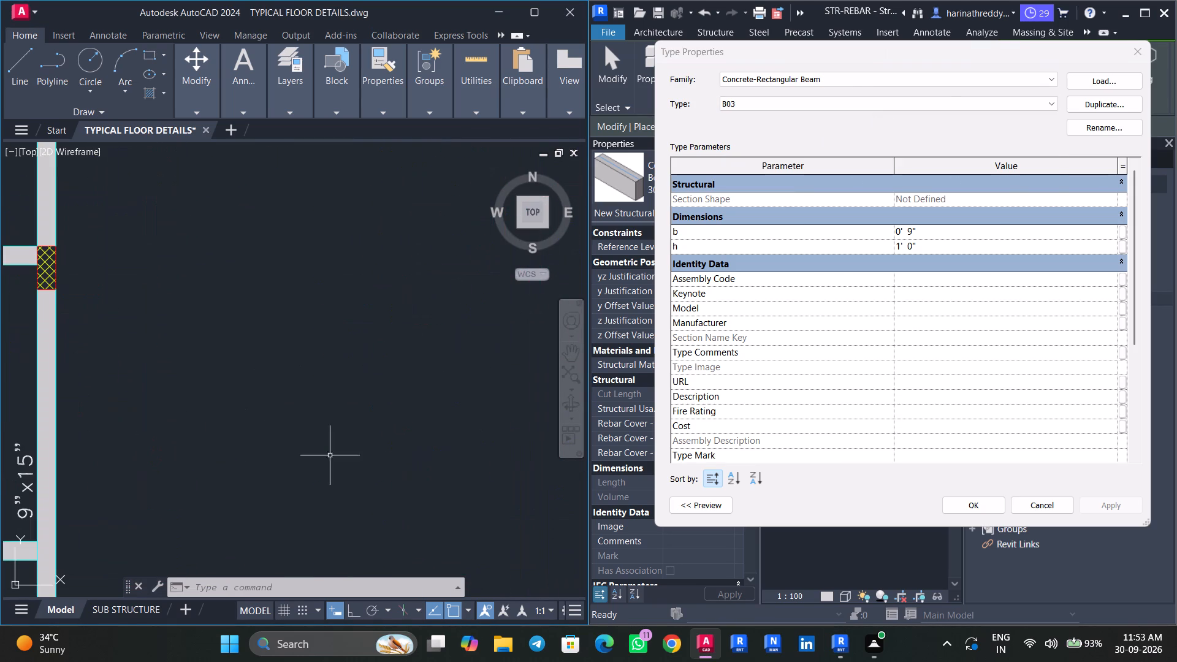
pyautogui.scroll(-2, 286, 434)
pyautogui.moveTo(286, 434); pyautogui.dragTo(304, 432, button='middle')
pyautogui.scroll(-2, 304, 432)
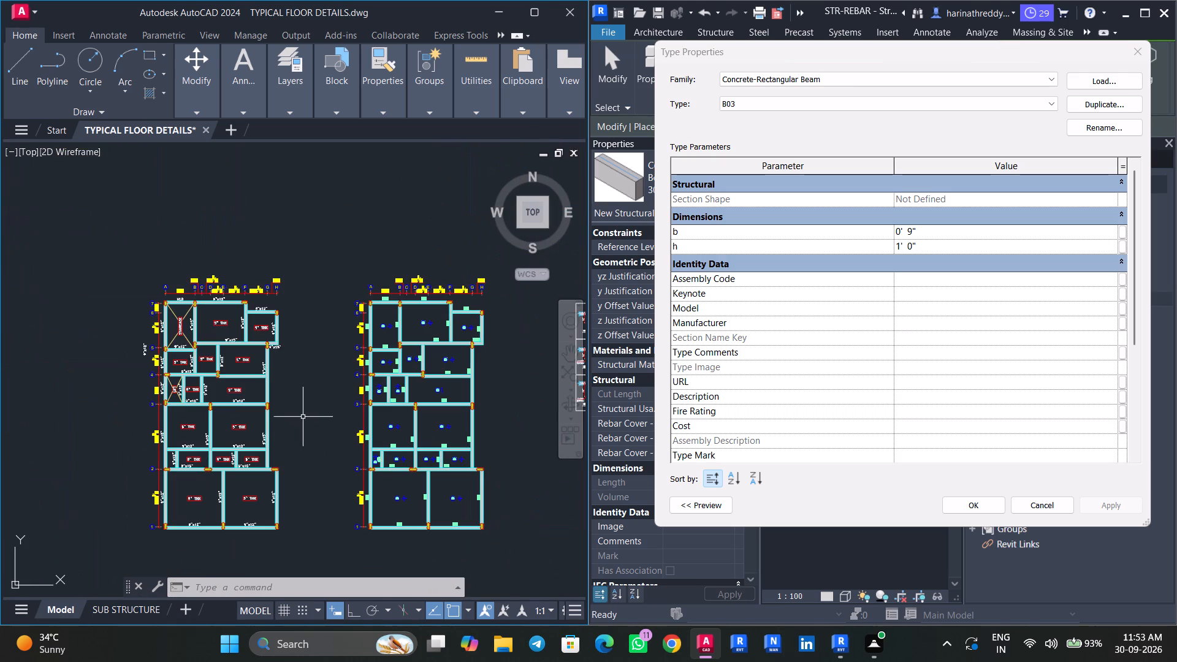
pyautogui.scroll(3, 437, 415)
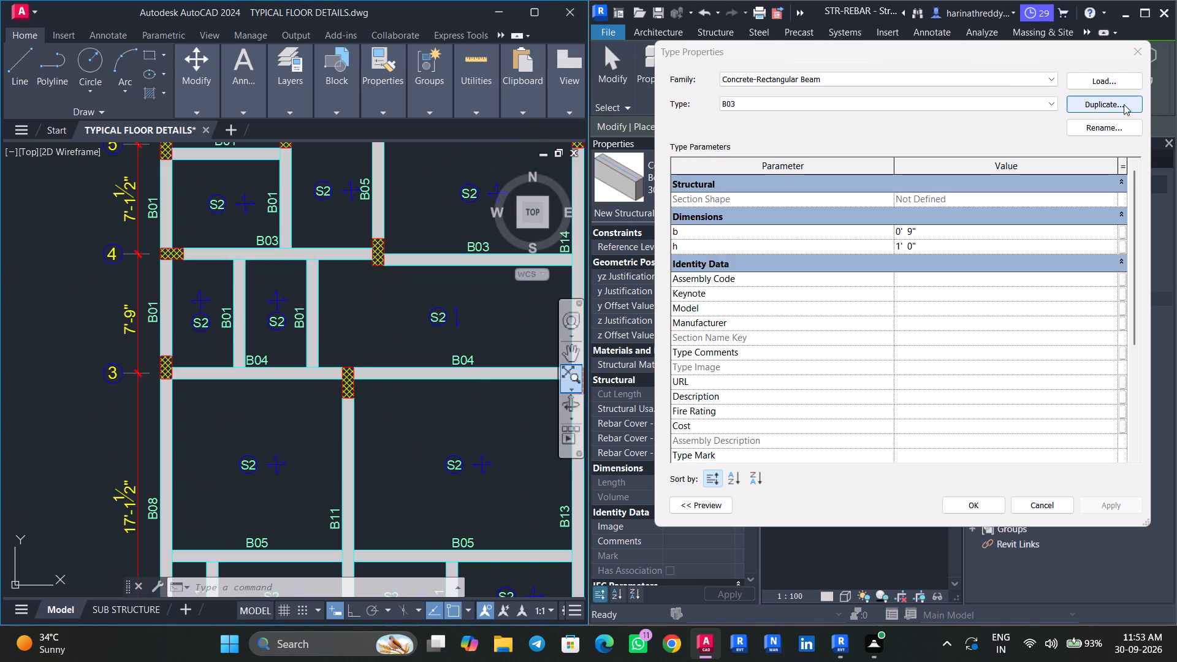
# Duplicate beam type B03 as B04 in Revit.
pyautogui.click(1122, 105)
pyautogui.write('B04')
pyautogui.press('Return')
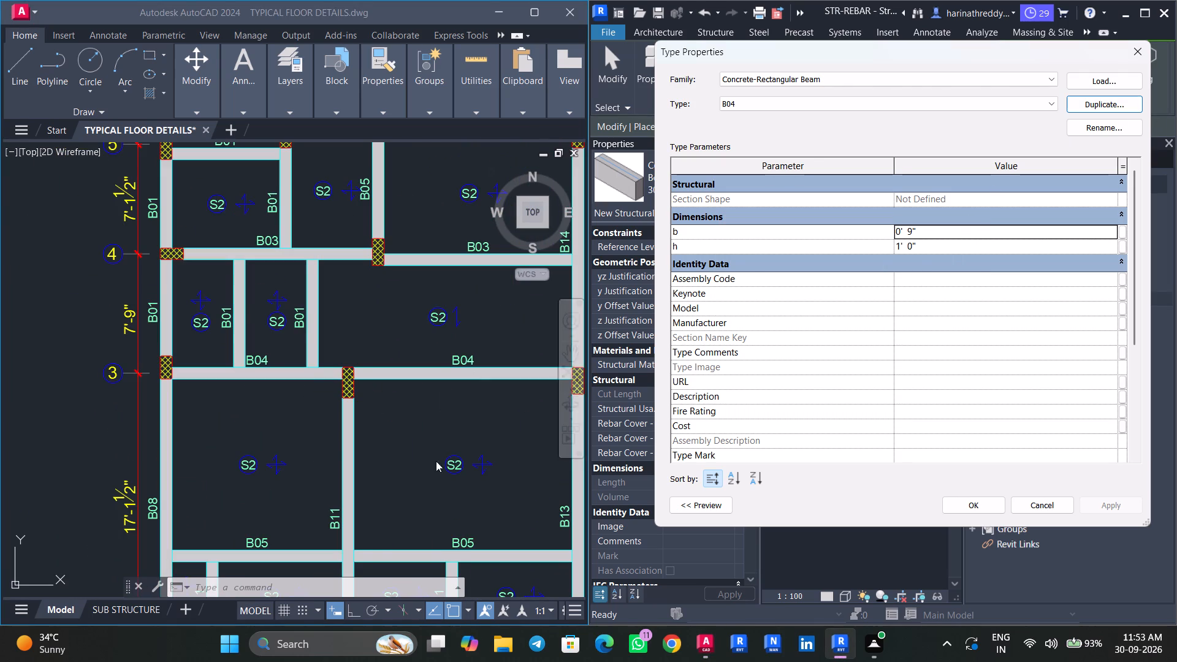
# Check the sizes of beams B04 and B08 around grids 2 to 4 by comparing the two AutoCAD framing plans.
pyautogui.scroll(-2, 451, 442)
pyautogui.moveTo(324, 436); pyautogui.dragTo(360, 415, button='middle')
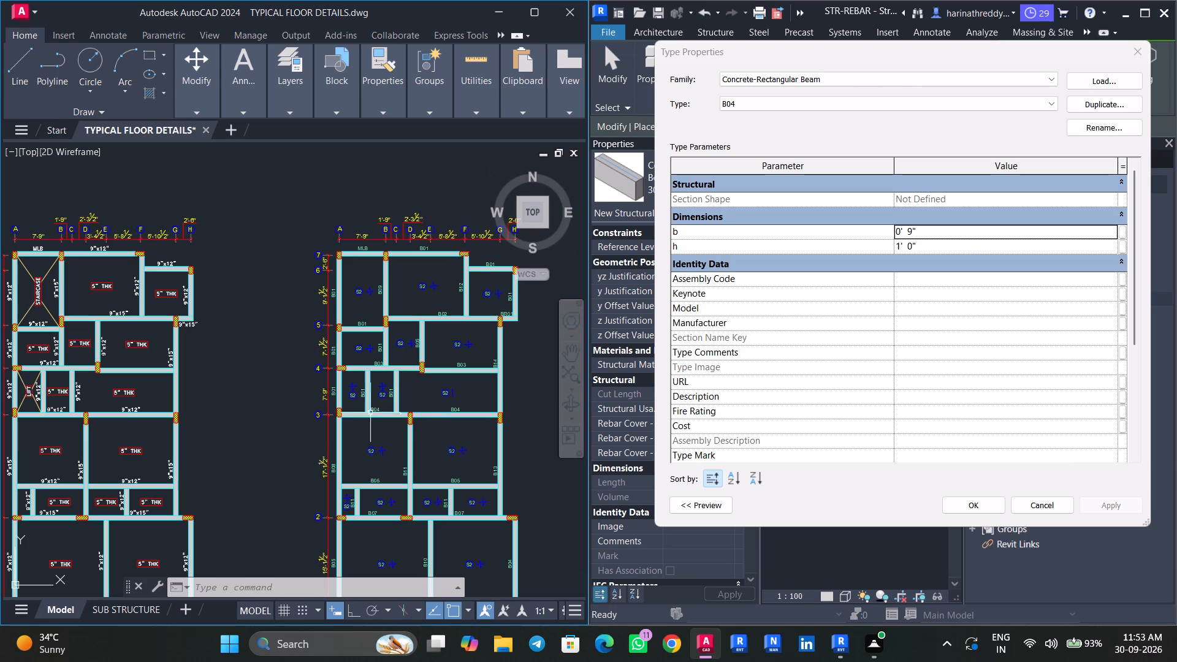
pyautogui.moveTo(249, 393); pyautogui.dragTo(419, 292, button='middle')
pyautogui.moveTo(395, 324); pyautogui.dragTo(226, 409, button='middle')
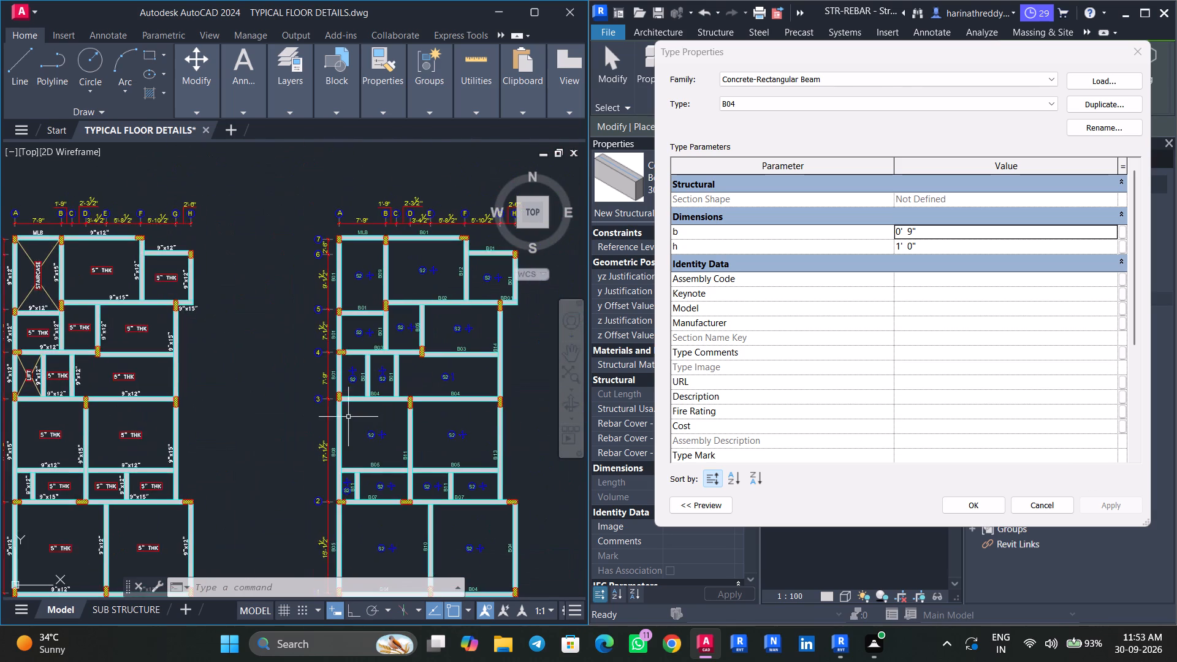
pyautogui.scroll(2, 352, 417)
pyautogui.scroll(-3, 221, 439)
pyautogui.click(750, 105)
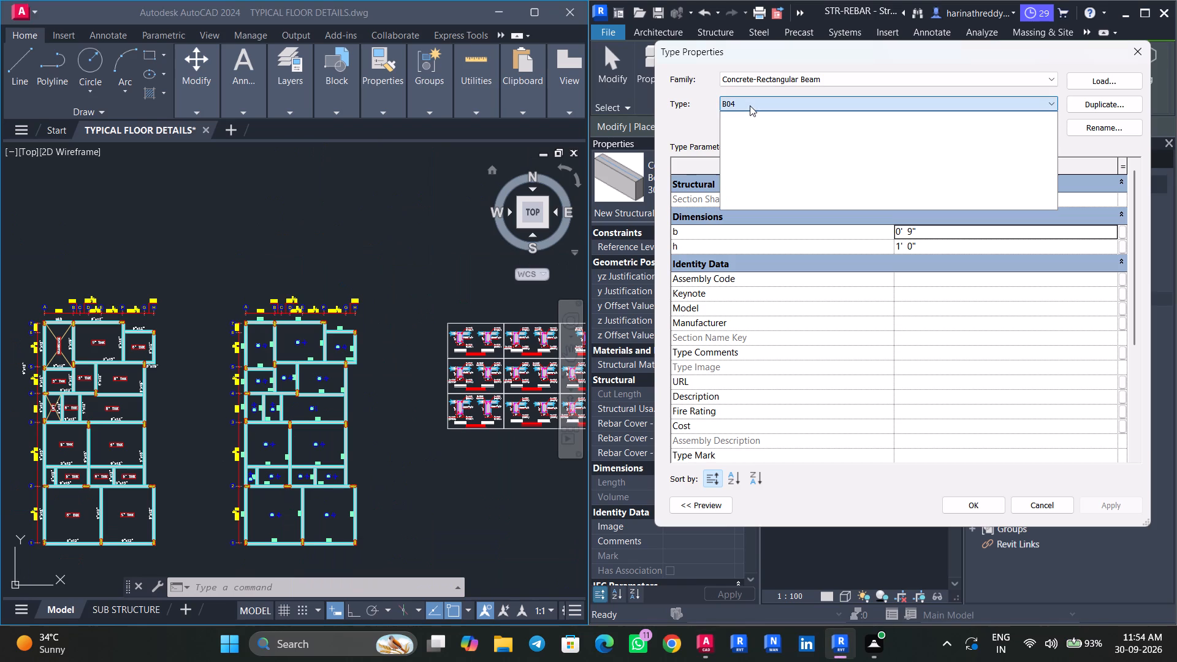
pyautogui.click(750, 105)
pyautogui.scroll(3, 252, 425)
pyautogui.moveTo(252, 441); pyautogui.dragTo(310, 405, button='middle')
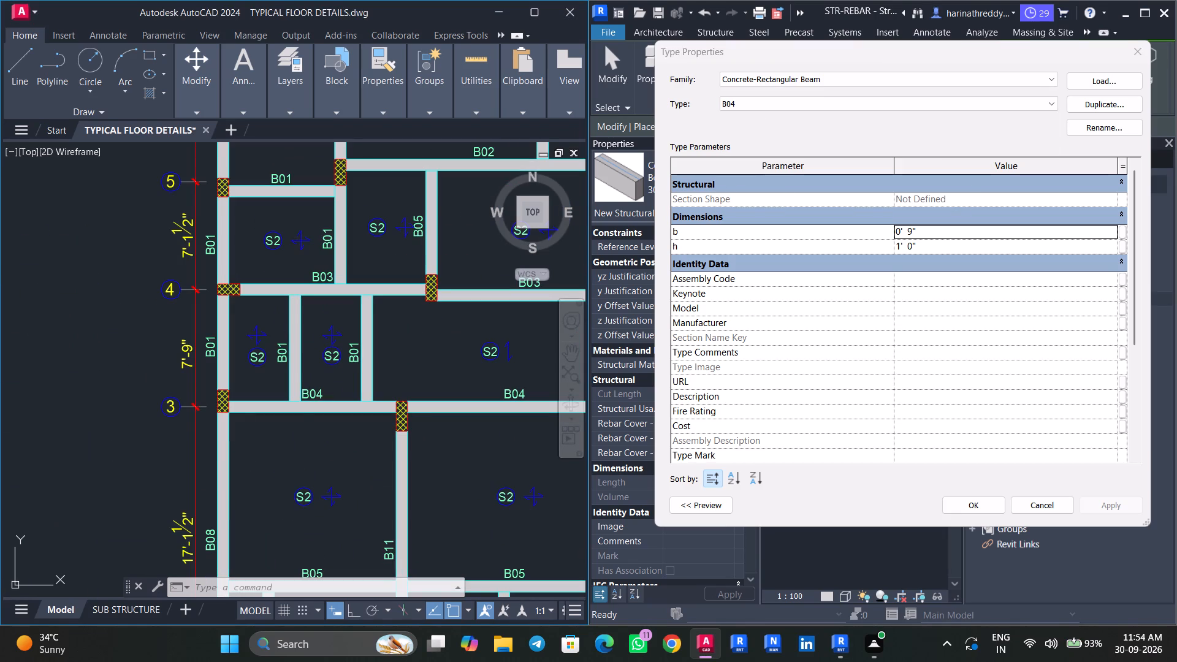
pyautogui.moveTo(310, 405); pyautogui.dragTo(310, 405, button='middle')
pyautogui.moveTo(309, 470); pyautogui.dragTo(309, 432, button='middle')
pyautogui.scroll(-3, 310, 432)
pyautogui.moveTo(273, 444); pyautogui.dragTo(335, 424, button='middle')
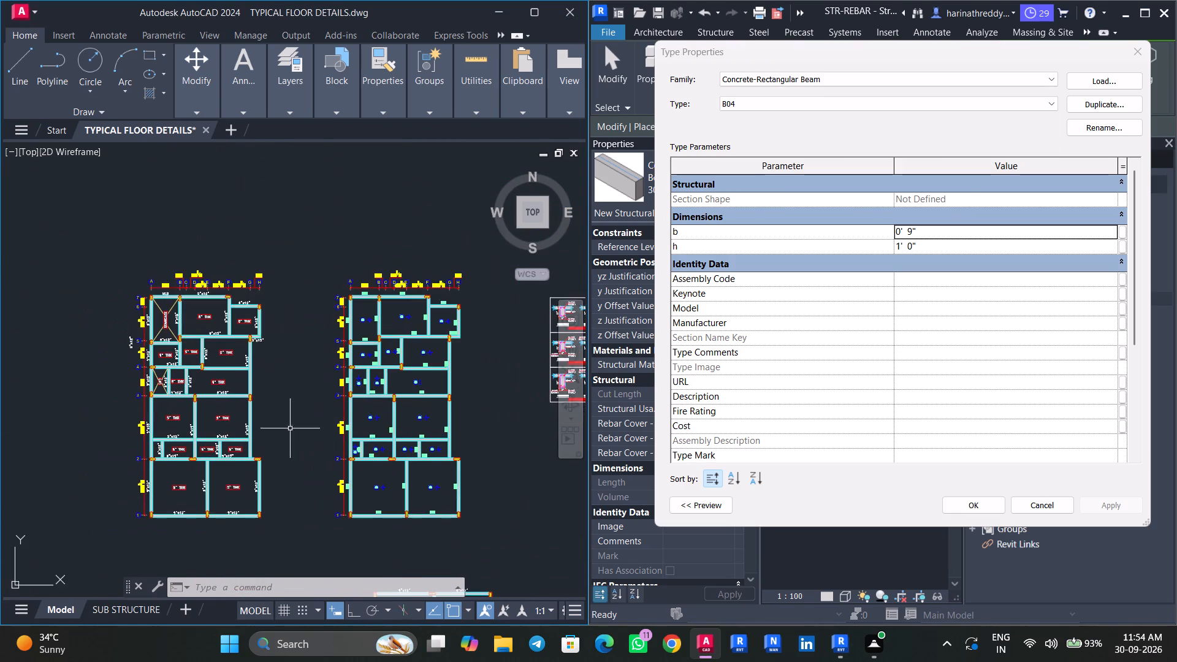
pyautogui.scroll(3, 169, 432)
pyautogui.scroll(-1, 206, 429)
pyautogui.moveTo(207, 430); pyautogui.dragTo(82, 431, button='middle')
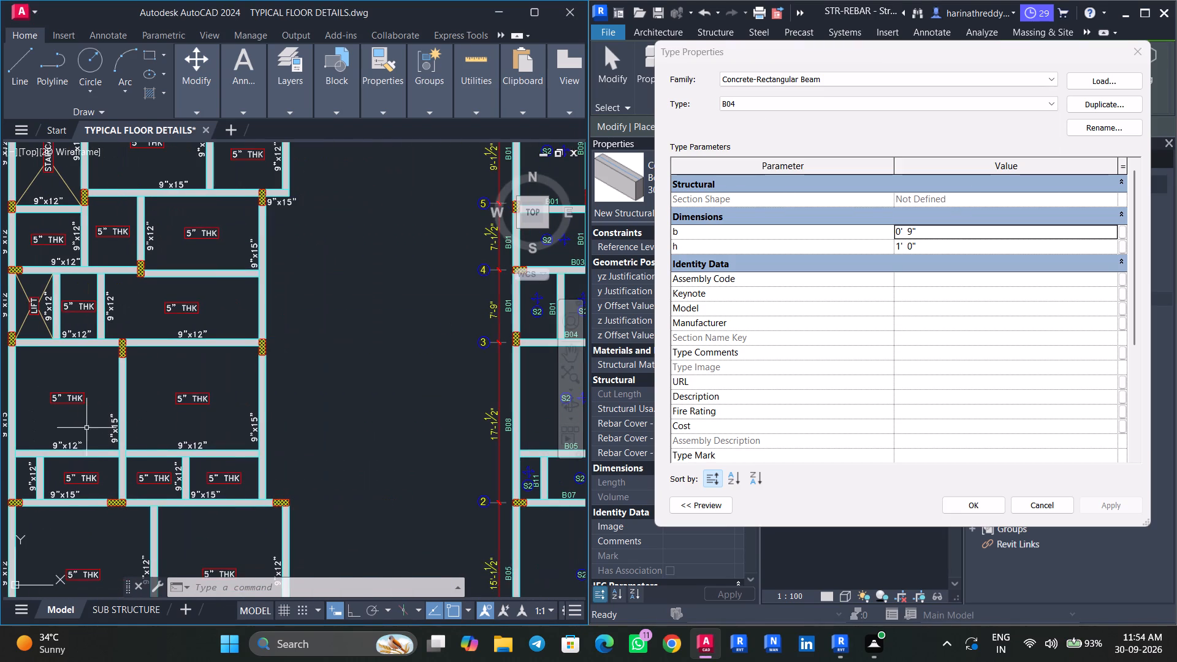
pyautogui.moveTo(362, 427); pyautogui.dragTo(318, 427, button='middle')
# Duplicate beam type B04 as B08 with a depth h of 15", matching the AutoCAD framing plan, and apply.
pyautogui.click(1111, 104)
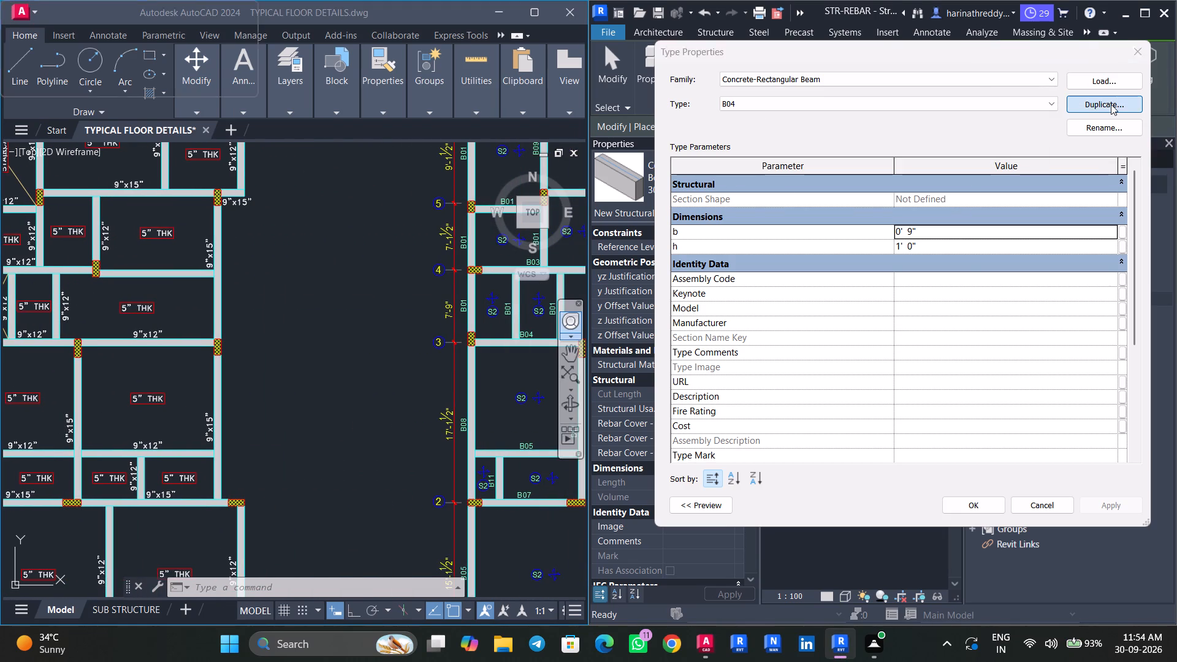
pyautogui.write('B08')
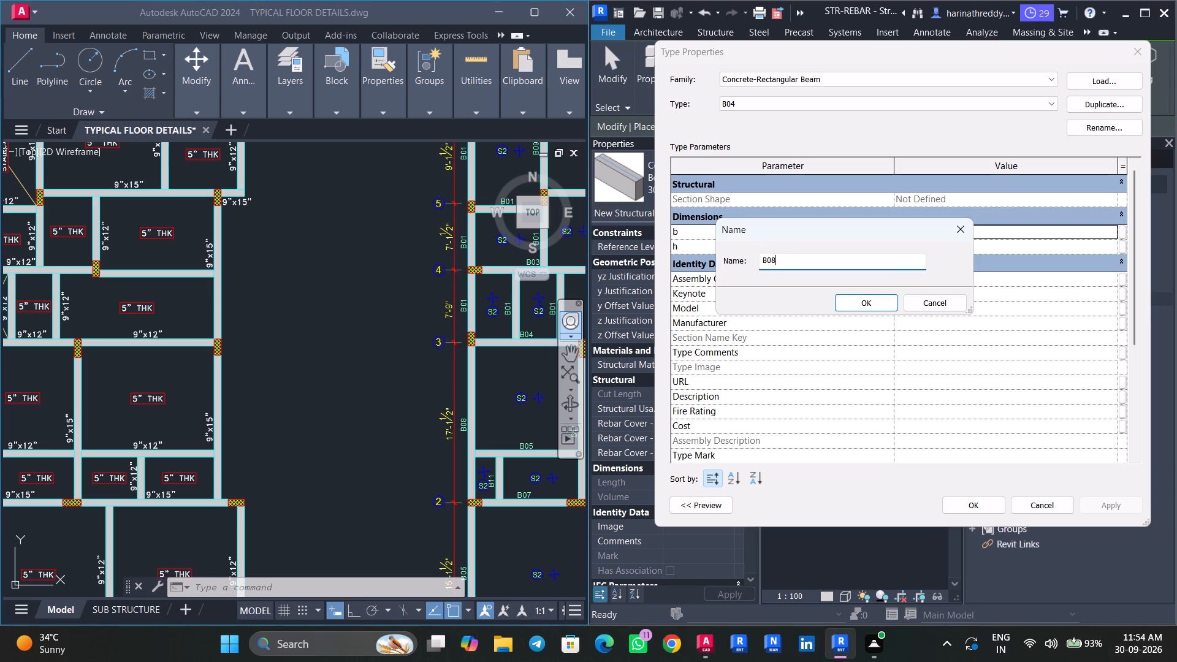
pyautogui.click(863, 298)
pyautogui.click(925, 248)
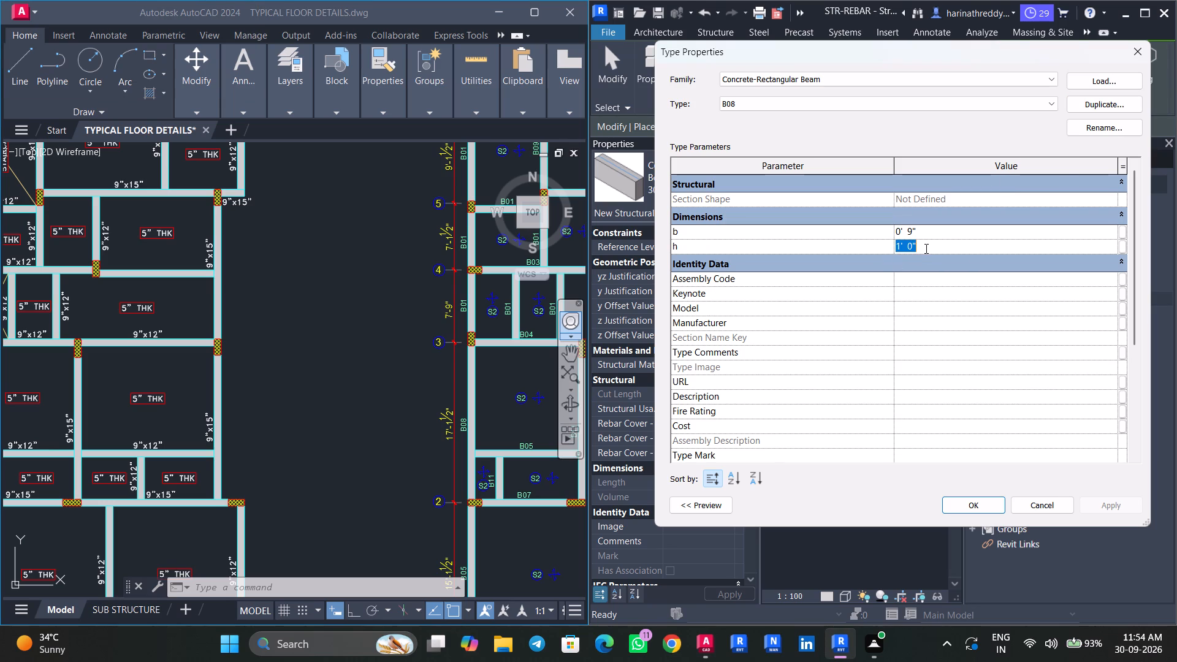
pyautogui.write('15"')
pyautogui.press('Return')
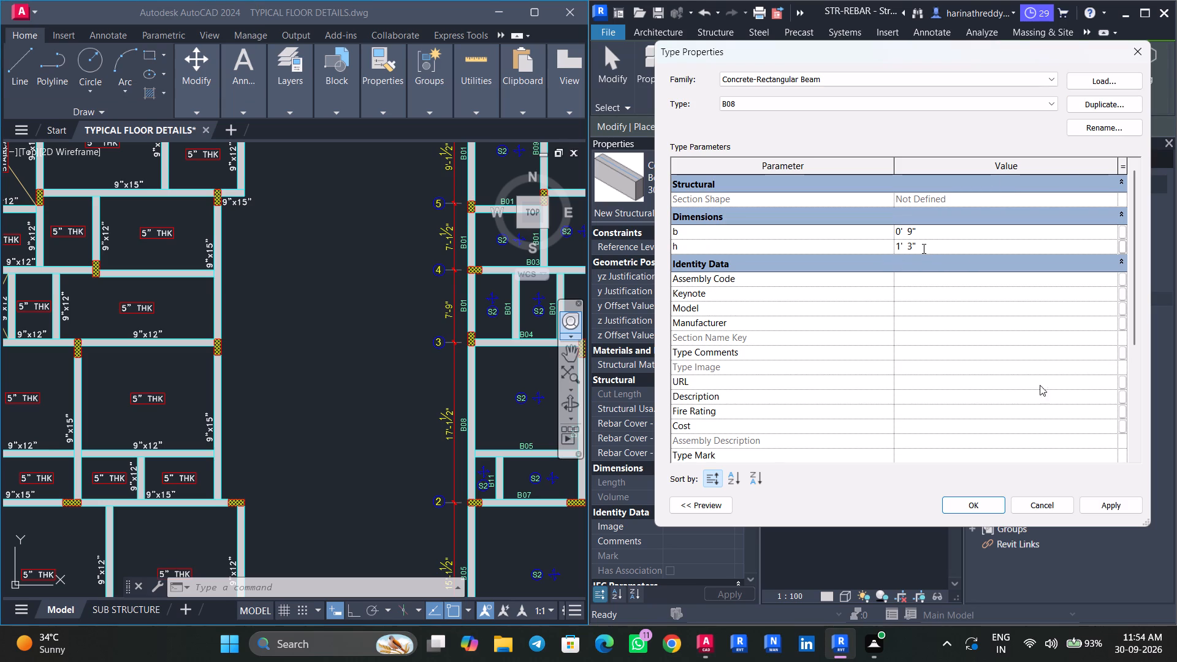
pyautogui.click(1084, 503)
# Compare the two AutoCAD framing plans between grids 2 and 3 to find the label and size of the interior vertical beam.
pyautogui.scroll(-1, 322, 424)
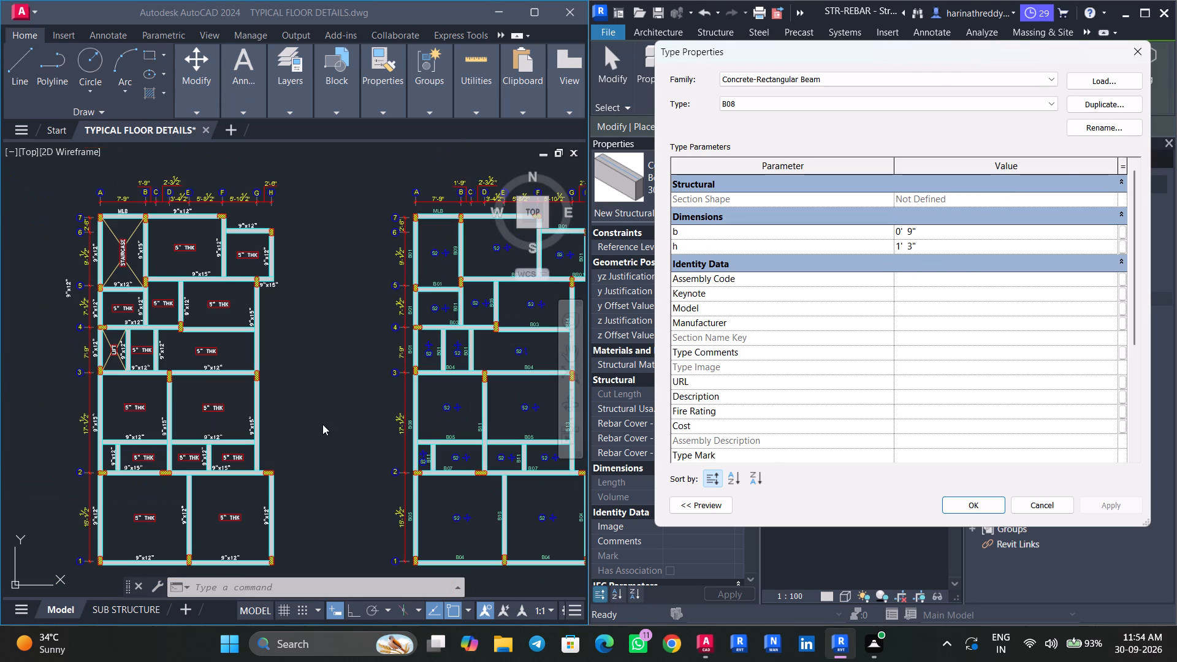
pyautogui.moveTo(322, 424); pyautogui.dragTo(335, 416, button='middle')
pyautogui.scroll(1, 109, 428)
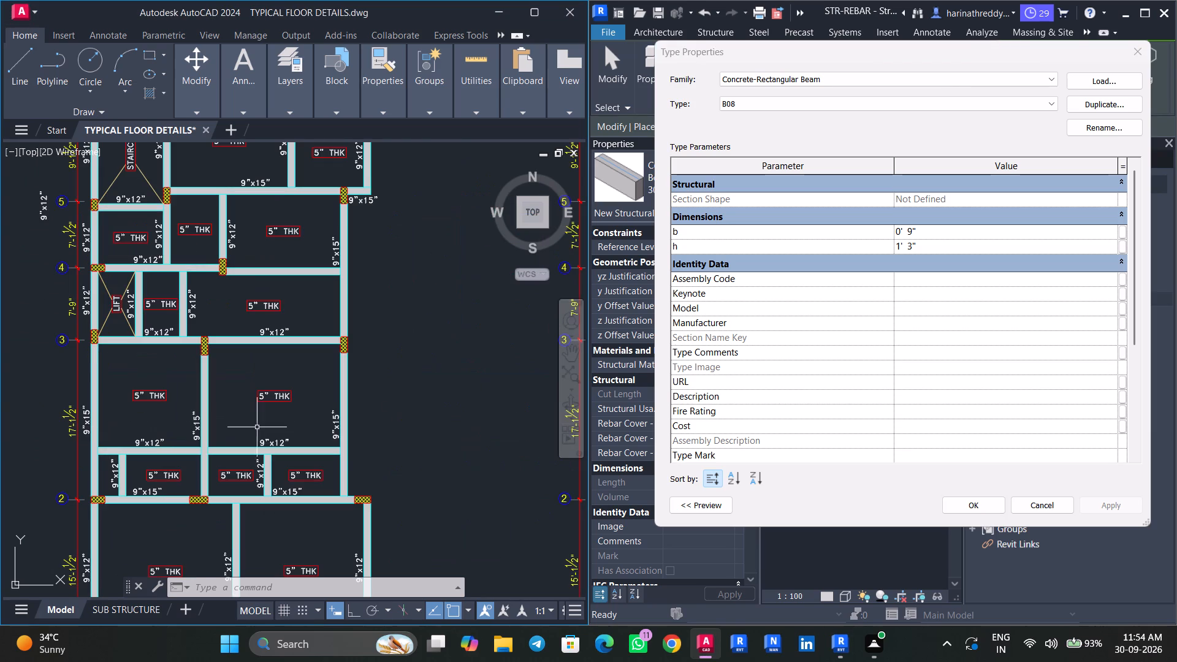
pyautogui.moveTo(351, 428); pyautogui.dragTo(75, 395, button='middle')
pyautogui.moveTo(221, 408); pyautogui.dragTo(230, 410, button='middle')
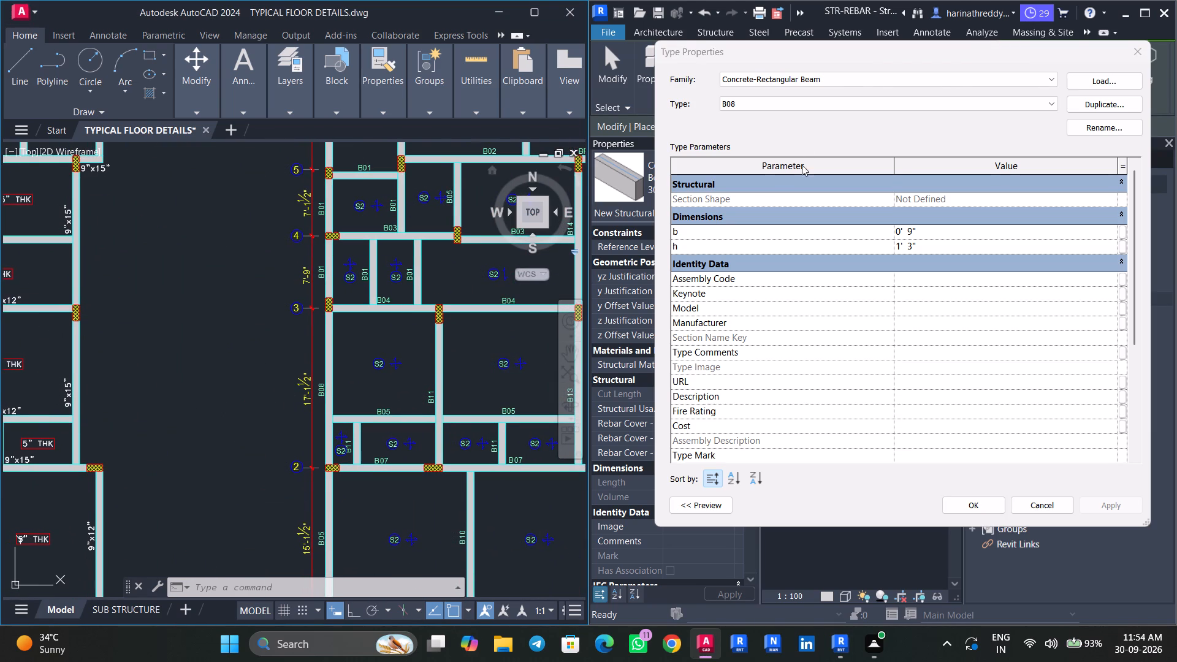
pyautogui.click(809, 104)
pyautogui.click(810, 104)
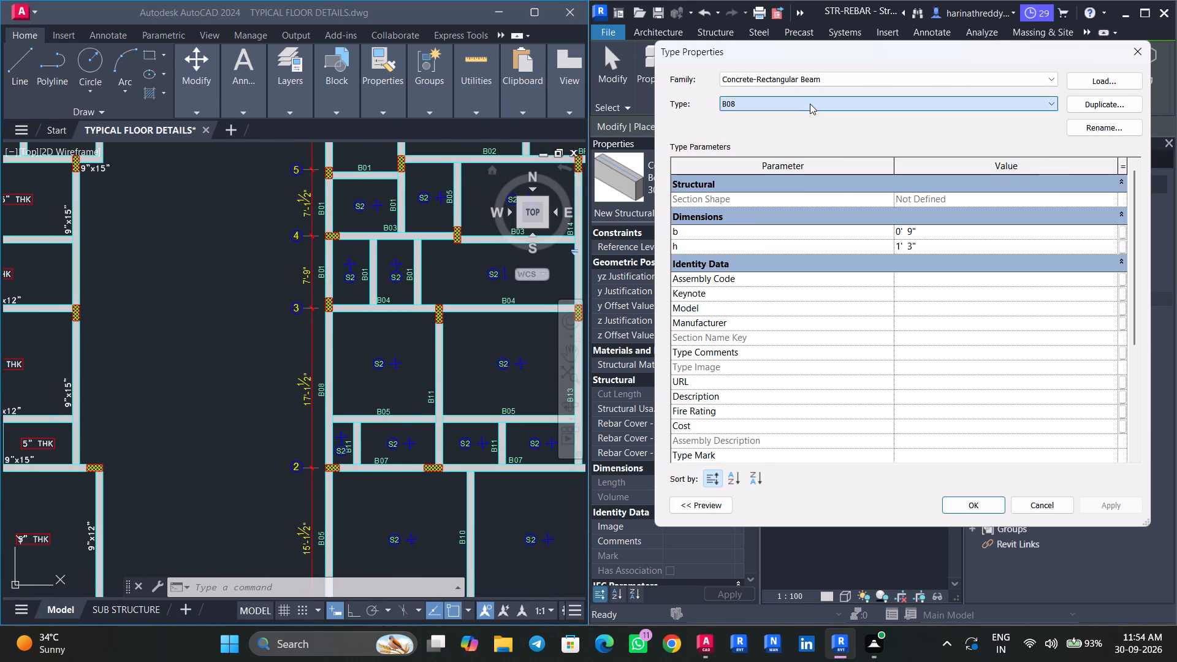
pyautogui.scroll(-1, 207, 401)
pyautogui.moveTo(207, 401); pyautogui.dragTo(253, 388, button='middle')
pyautogui.scroll(1, 62, 399)
pyautogui.moveTo(63, 399); pyautogui.dragTo(199, 398, button='middle')
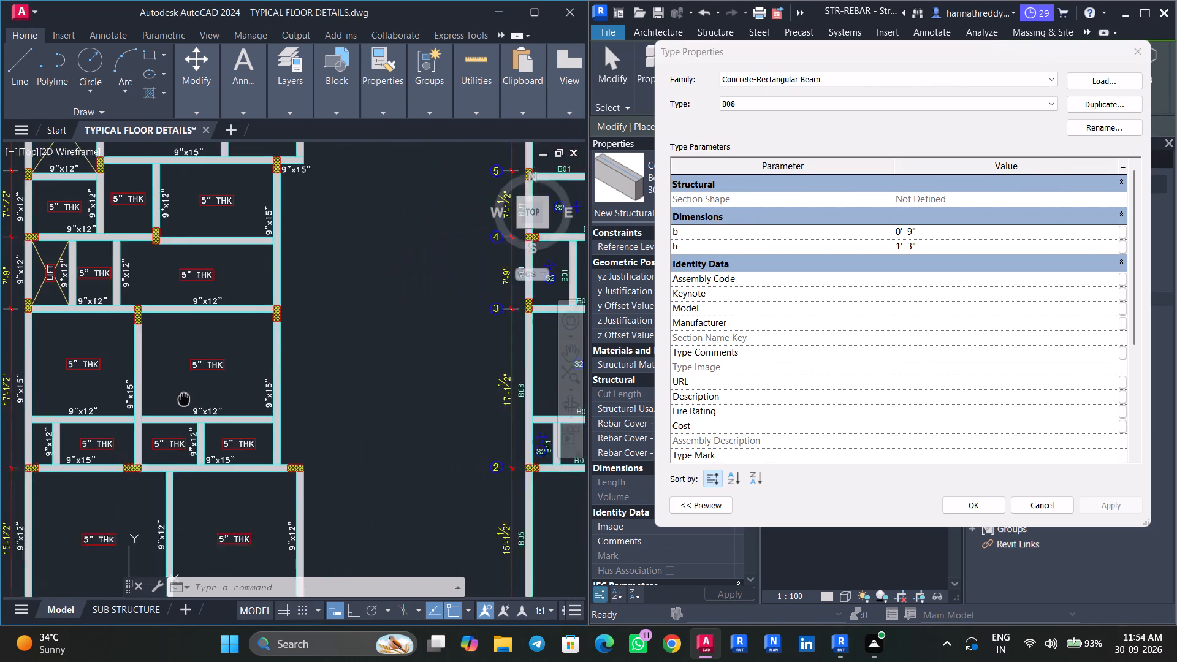
pyautogui.moveTo(199, 398); pyautogui.dragTo(44, 405, button='middle')
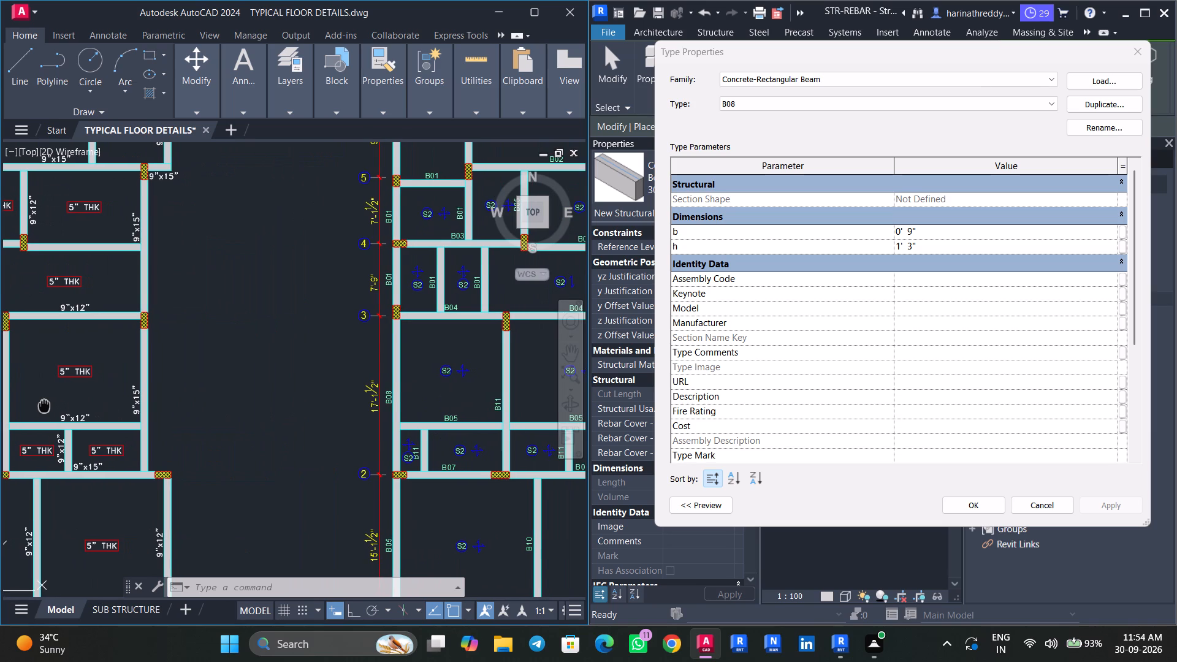
pyautogui.moveTo(44, 405); pyautogui.dragTo(80, 405, button='middle')
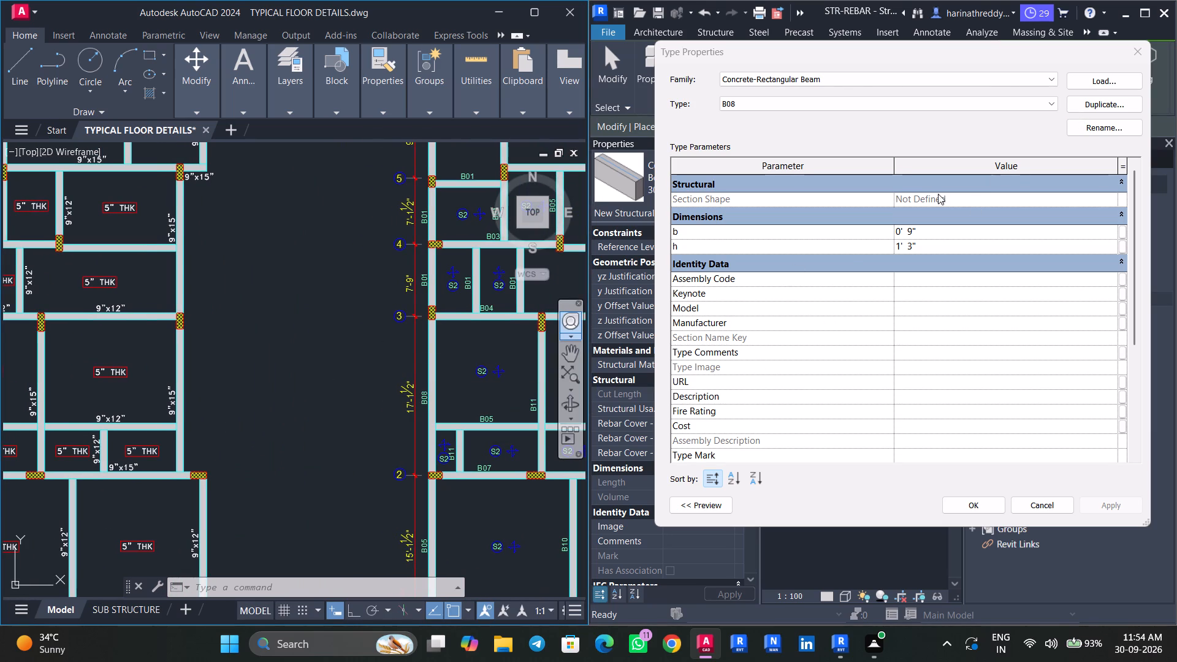
pyautogui.moveTo(227, 411); pyautogui.dragTo(227, 411, button='middle')
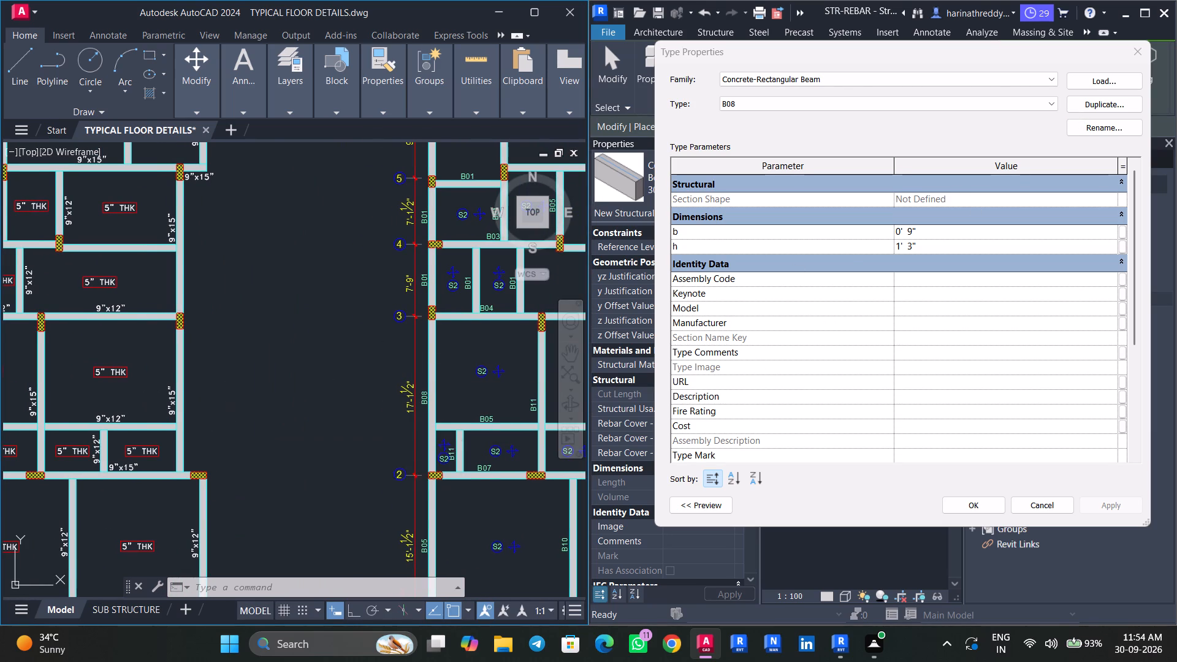
pyautogui.moveTo(227, 411); pyautogui.dragTo(390, 426, button='middle')
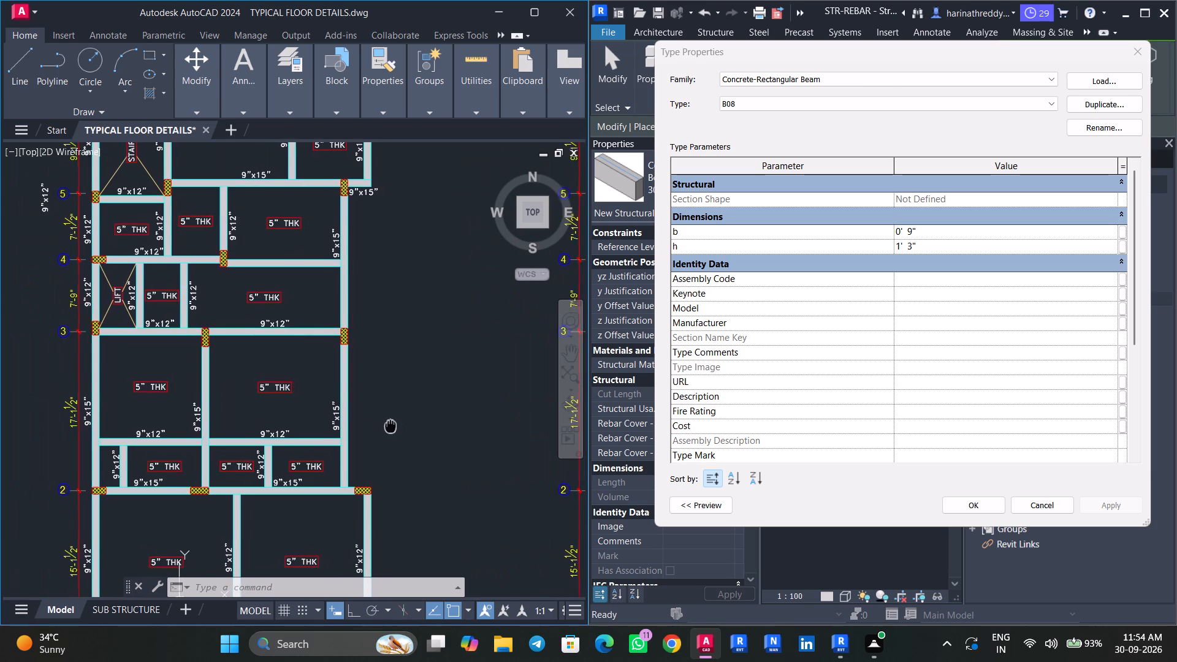
pyautogui.moveTo(390, 426); pyautogui.dragTo(91, 424, button='middle')
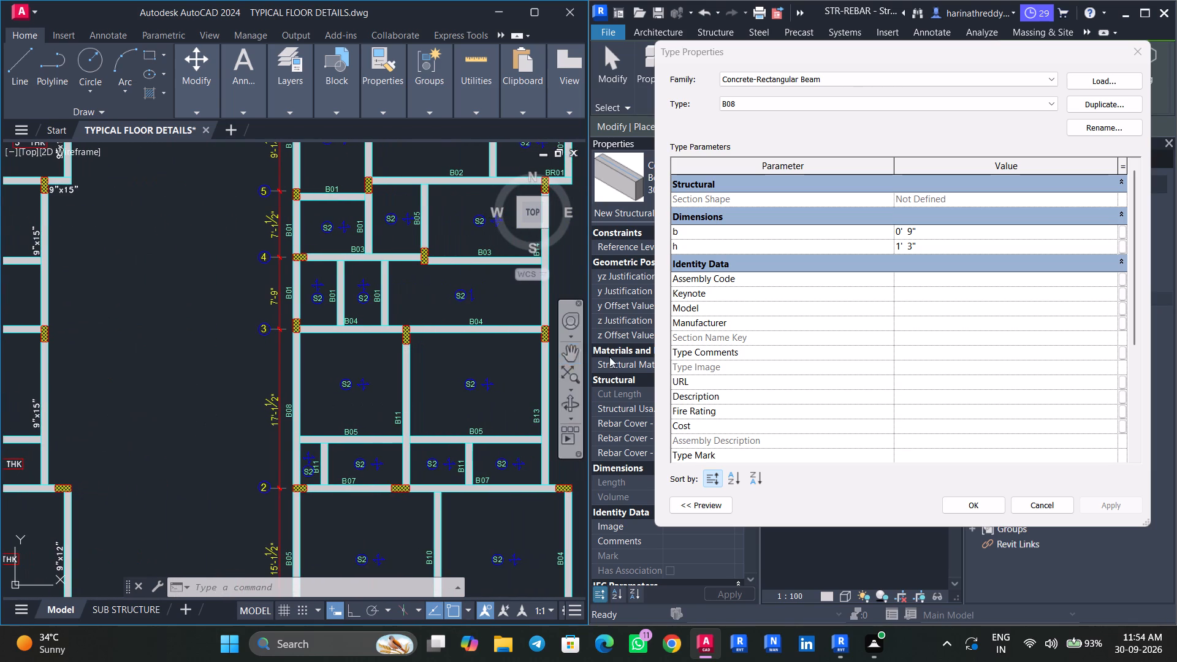
# Duplicate Revit beam type B08 as B11 with a depth h of 15" and apply.
pyautogui.click(1110, 107)
pyautogui.write('B11')
pyautogui.press('Return')
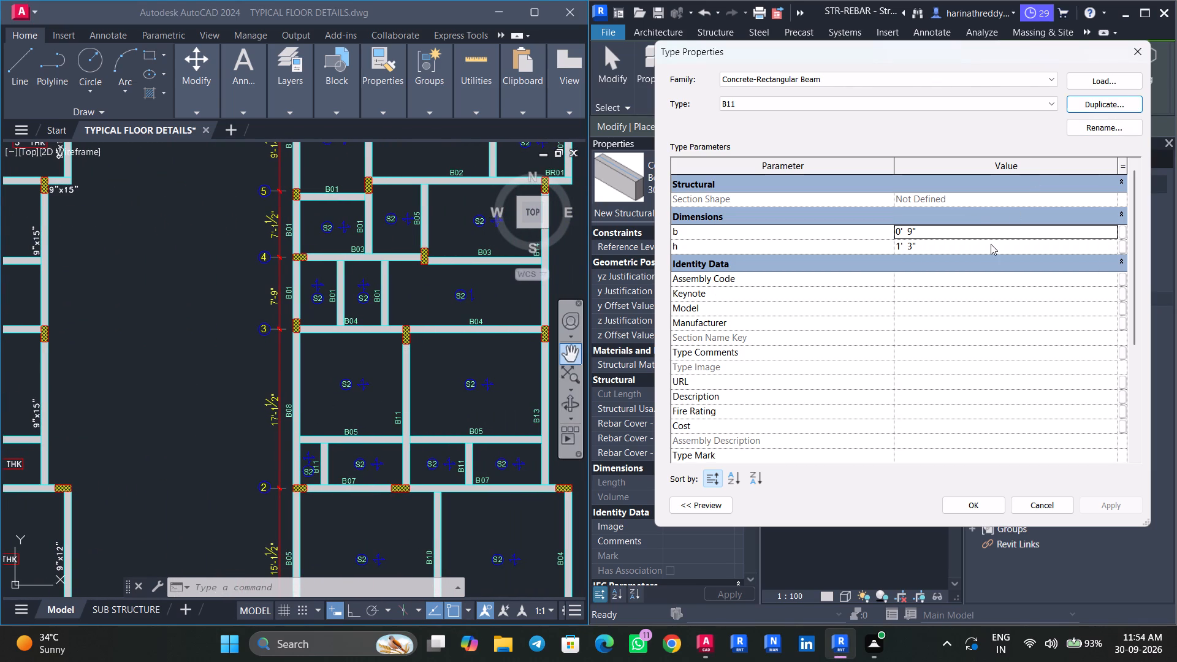
pyautogui.click(991, 244)
pyautogui.write('15"')
pyautogui.press('Return')
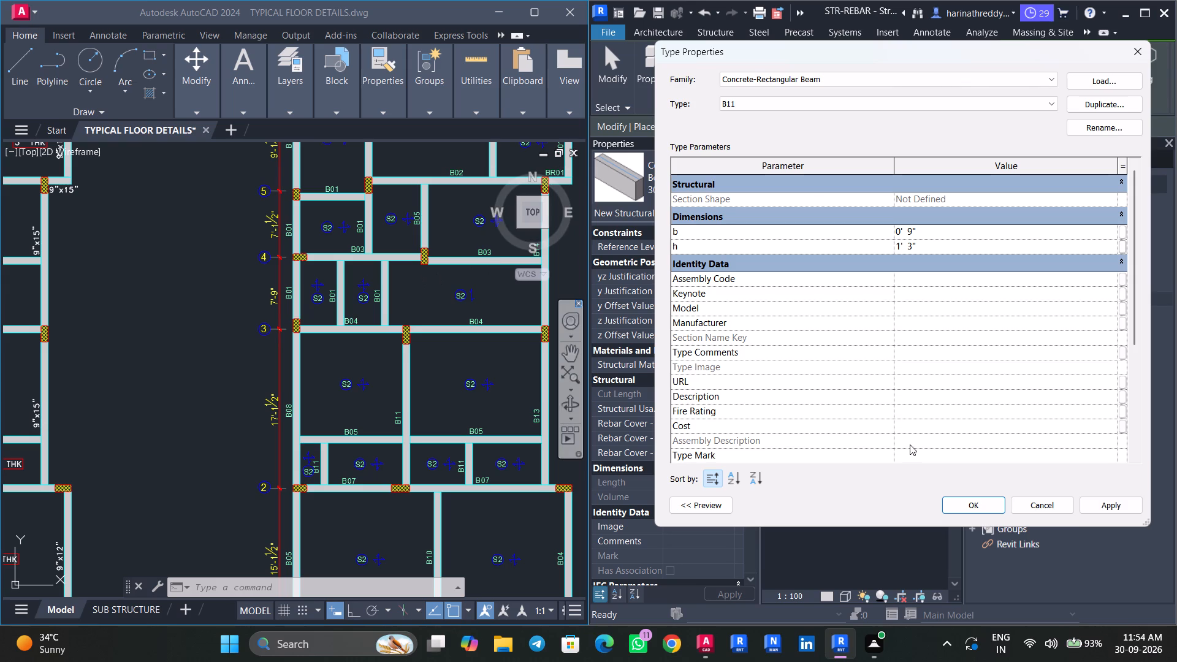
pyautogui.click(1095, 508)
# Check the outer vertical beam between grids 2 and 3 in both AutoCAD plans and against the existing Revit beam types.
pyautogui.scroll(1, 424, 395)
pyautogui.scroll(-2, 452, 400)
pyautogui.moveTo(452, 400); pyautogui.dragTo(425, 397, button='middle')
pyautogui.scroll(2, 121, 418)
pyautogui.moveTo(126, 412); pyautogui.dragTo(1, 408, button='middle')
pyautogui.scroll(-1, 205, 405)
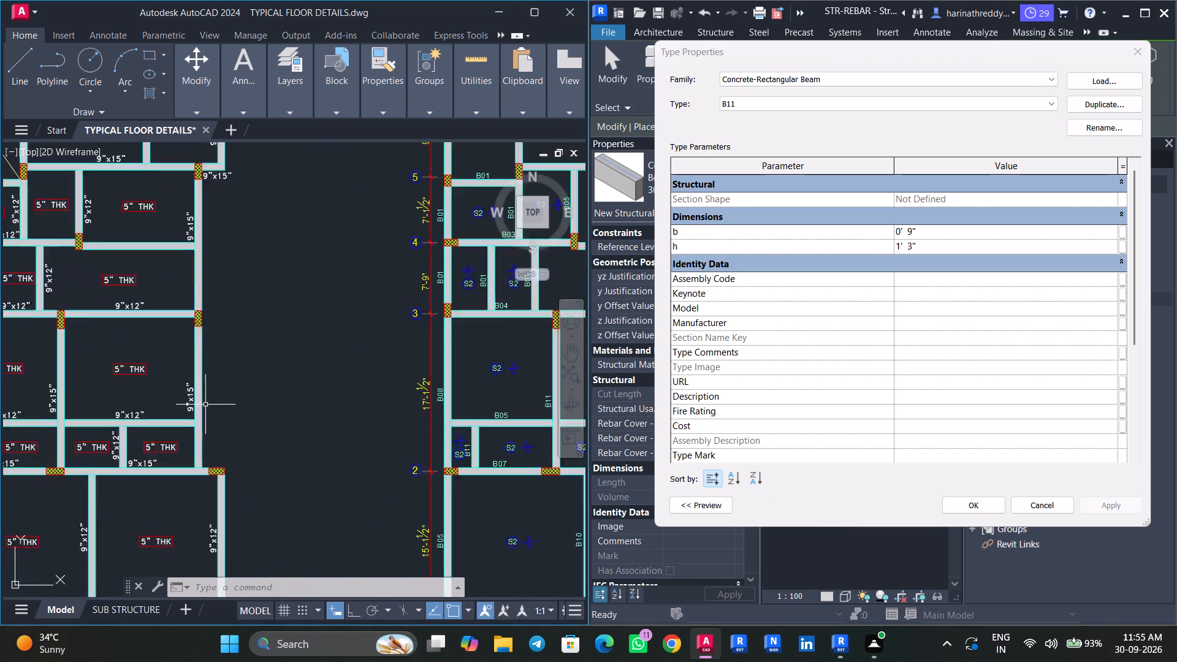
pyautogui.scroll(-1, 205, 405)
pyautogui.moveTo(247, 403); pyautogui.dragTo(206, 406, button='middle')
pyautogui.scroll(3, 438, 398)
pyautogui.moveTo(467, 401); pyautogui.dragTo(449, 396, button='middle')
pyautogui.scroll(-2, 448, 394)
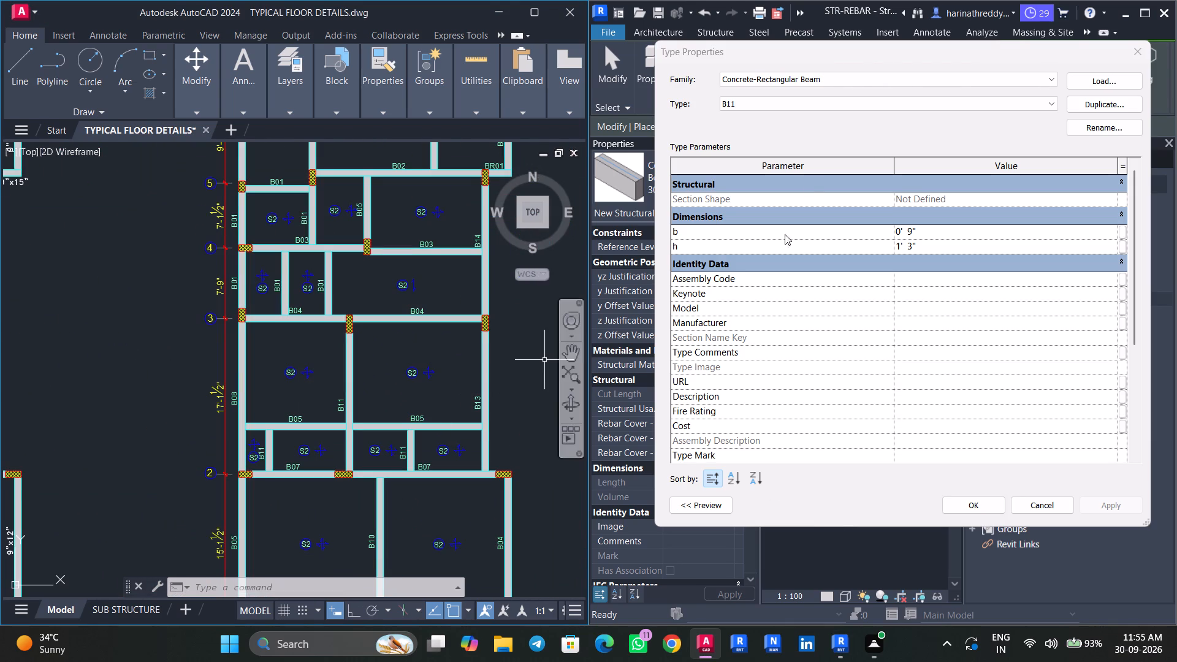
pyautogui.click(819, 104)
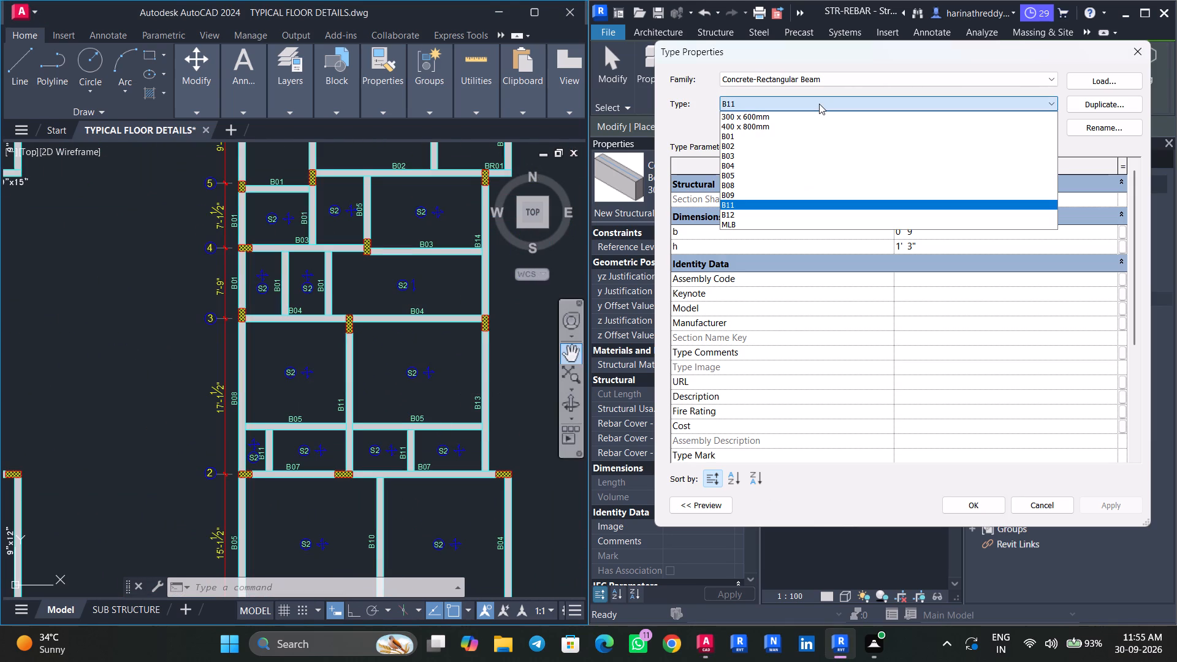
pyautogui.press('Escape')
pyautogui.moveTo(235, 398); pyautogui.dragTo(389, 403, button='middle')
pyautogui.moveTo(208, 406); pyautogui.dragTo(322, 418, button='middle')
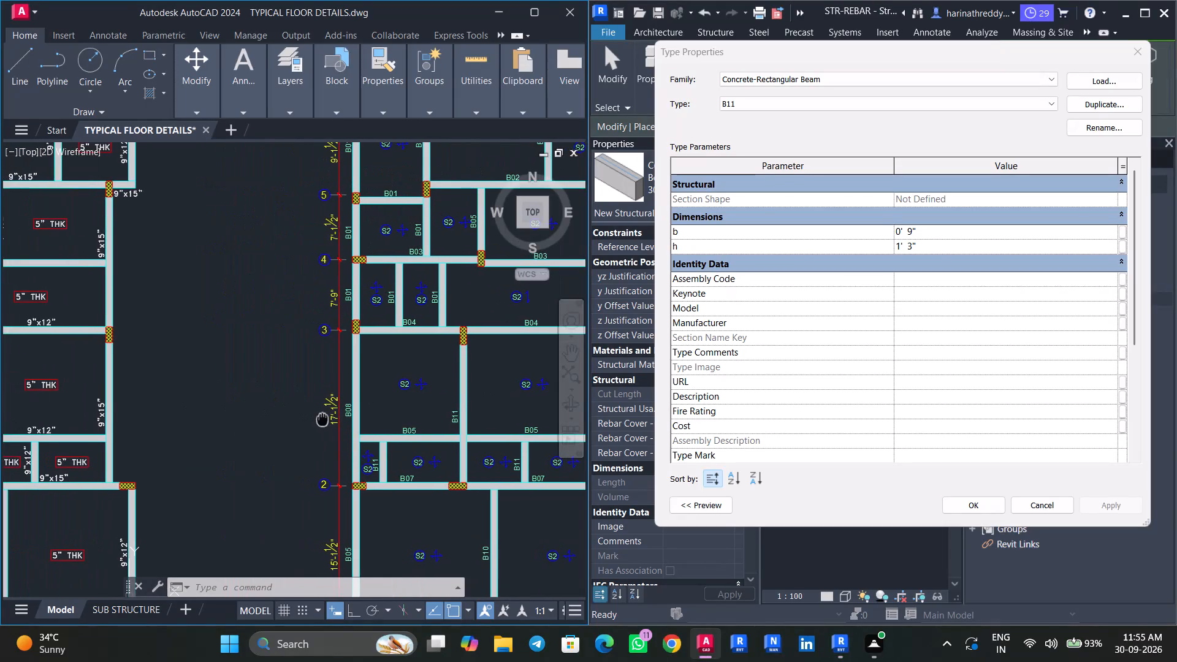
pyautogui.moveTo(322, 418); pyautogui.dragTo(217, 422, button='middle')
# Duplicate Revit beam type B11 as B13 with a depth h of 15" and apply.
pyautogui.click(972, 250)
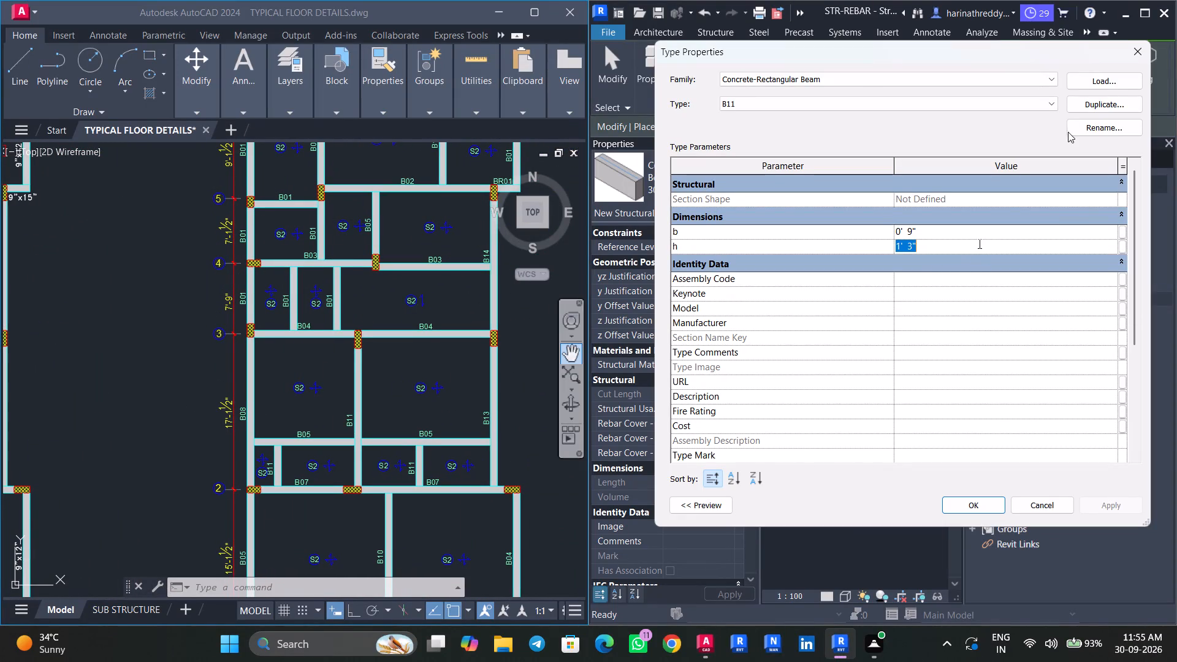
pyautogui.click(1106, 99)
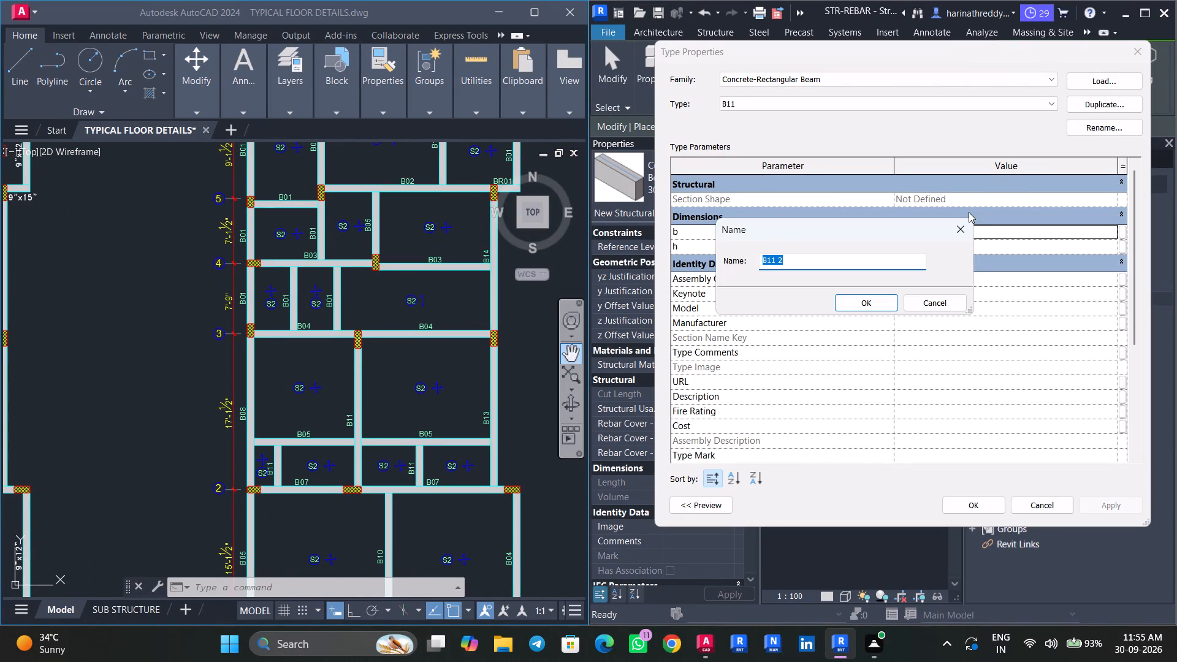
pyautogui.write('B13')
pyautogui.press('Return')
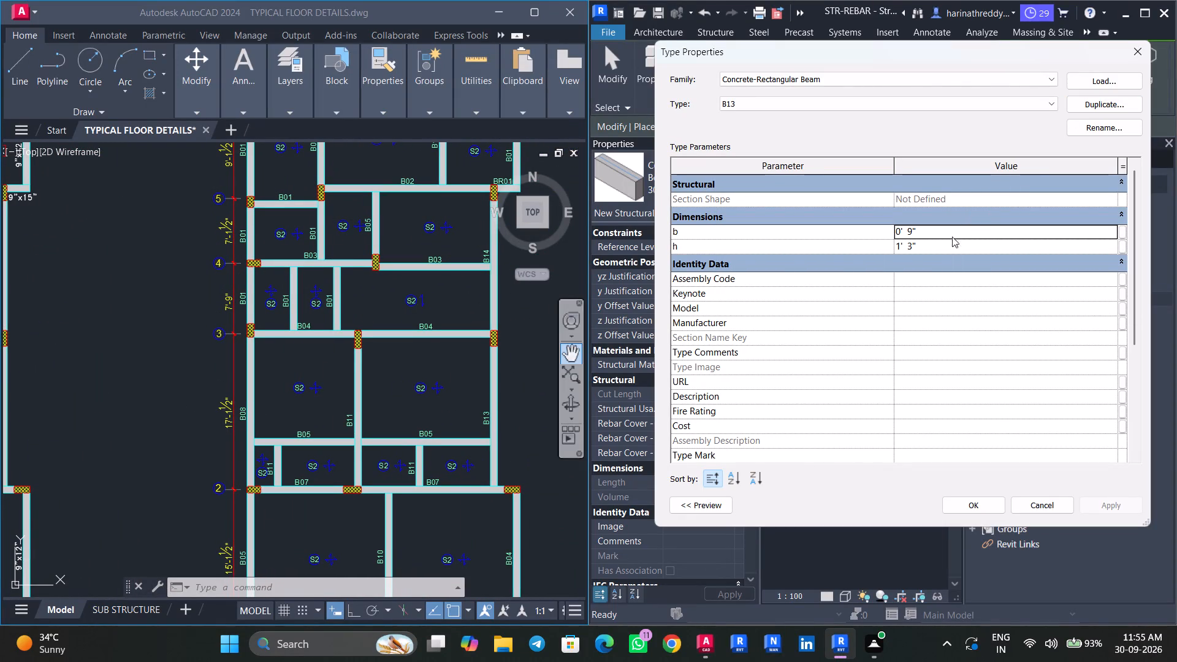
pyautogui.click(953, 248)
pyautogui.write('15"')
pyautogui.press('Return')
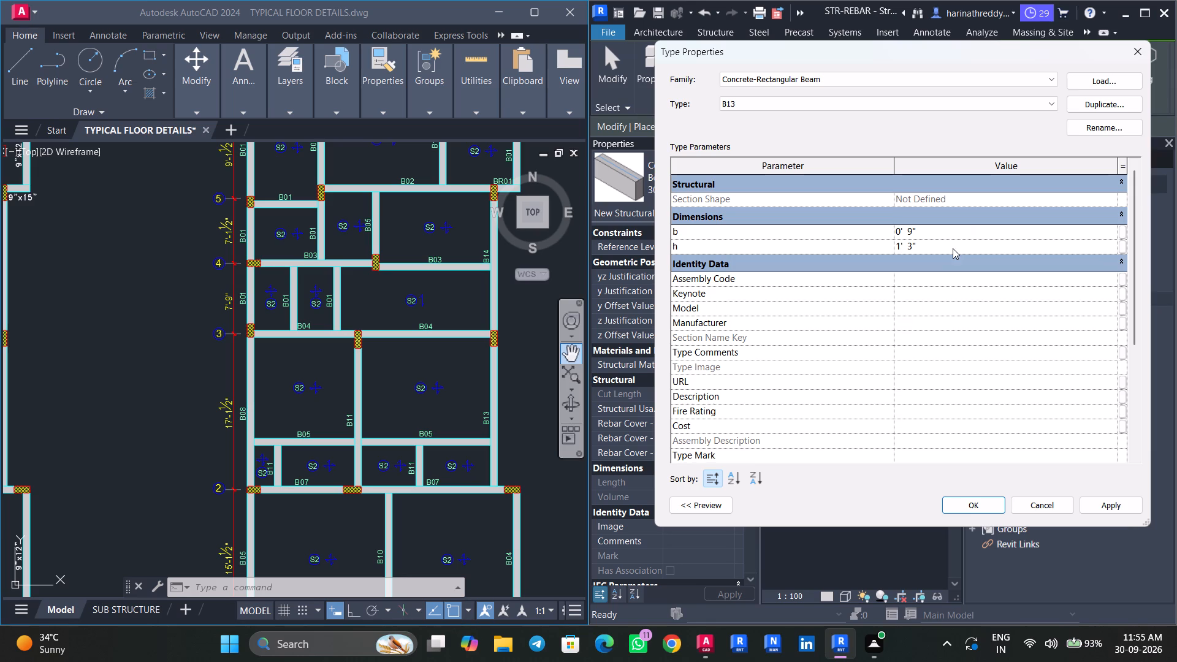
pyautogui.click(1112, 508)
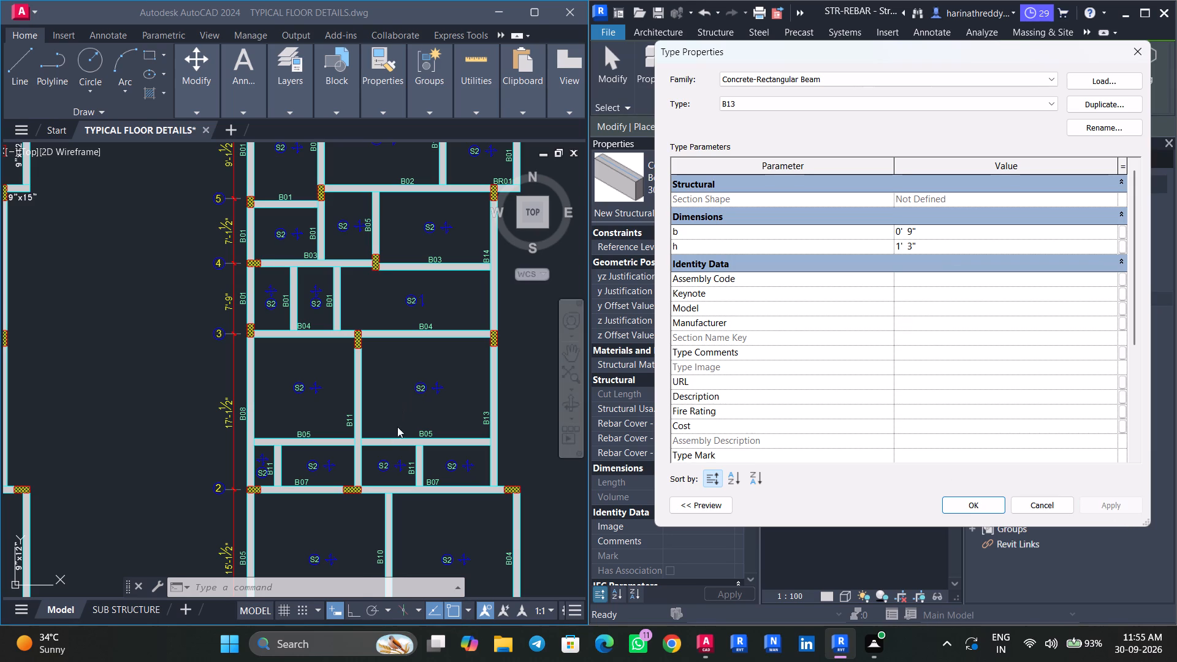
# Compare the beam labels and sizes along grid 2 in the AutoCAD plans with the existing Revit types to find a missing one.
pyautogui.scroll(2, 398, 463)
pyautogui.moveTo(402, 462); pyautogui.dragTo(402, 423, button='middle')
pyautogui.scroll(-1, 396, 419)
pyautogui.moveTo(397, 420); pyautogui.dragTo(353, 392, button='middle')
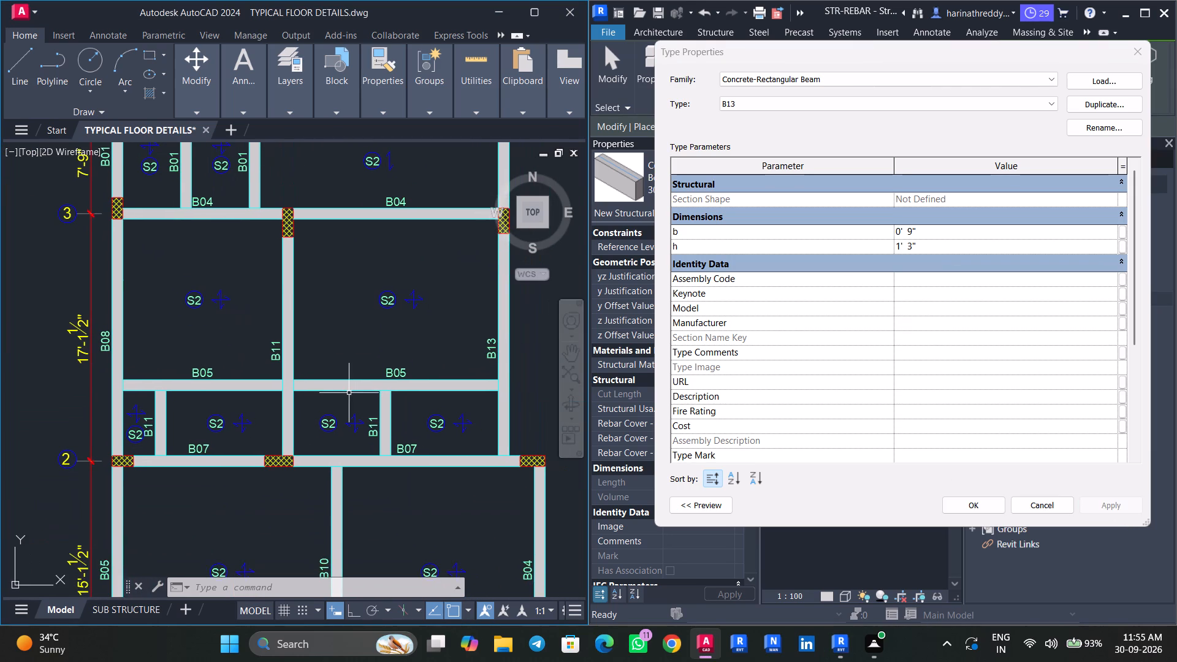
pyautogui.moveTo(349, 383); pyautogui.dragTo(324, 349, button='middle')
pyautogui.click(742, 102)
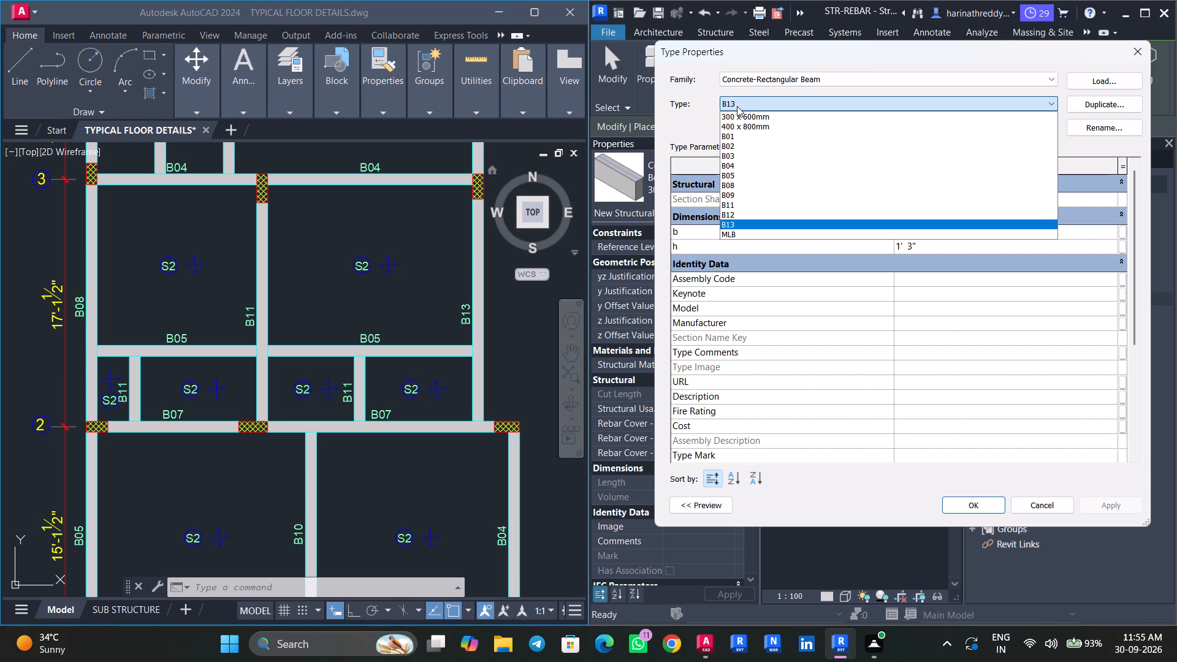
pyautogui.press('Escape')
pyautogui.click(728, 104)
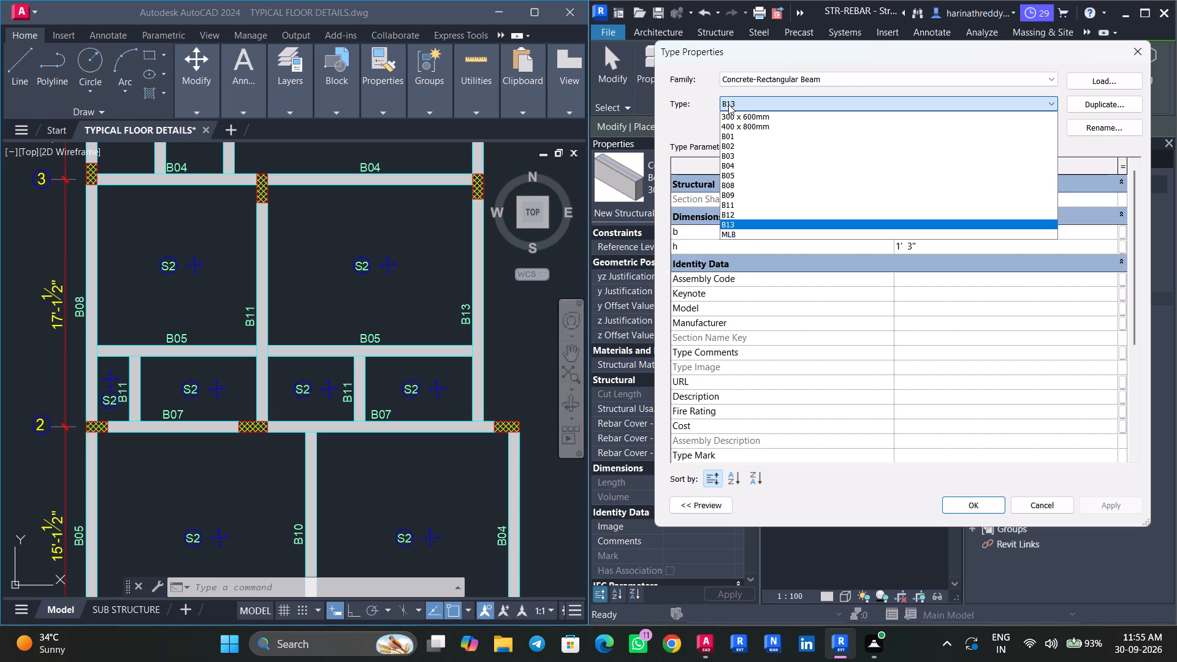
pyautogui.press('Escape')
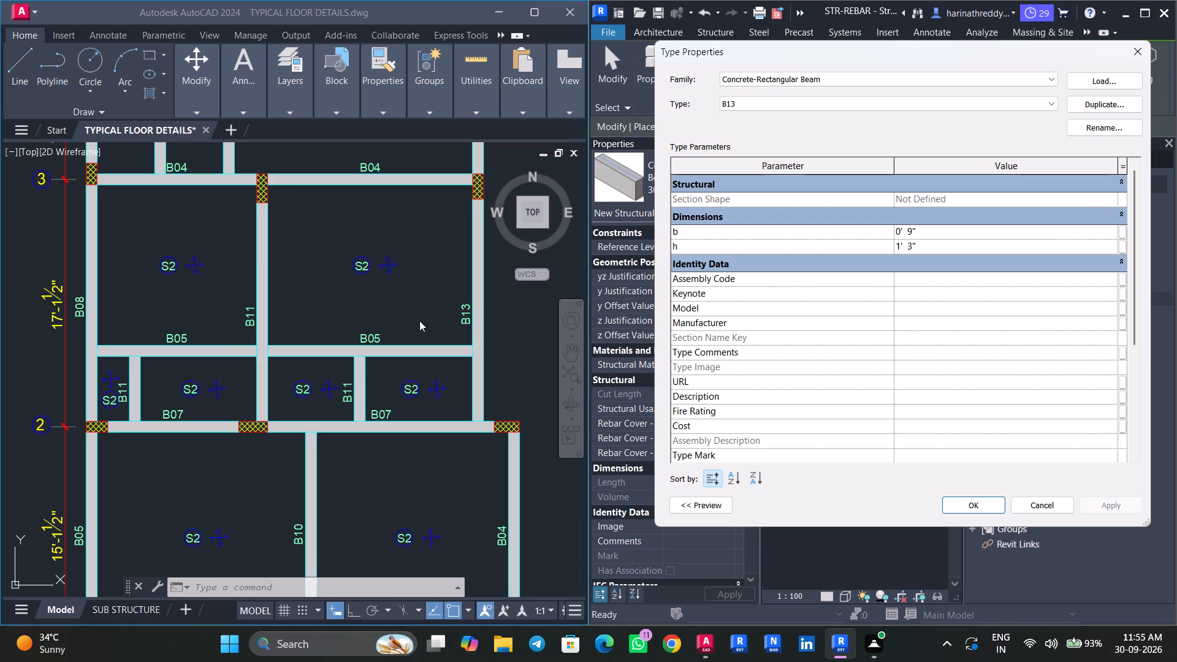
pyautogui.scroll(-3, 393, 365)
pyautogui.scroll(3, 216, 384)
pyautogui.scroll(-1, 216, 384)
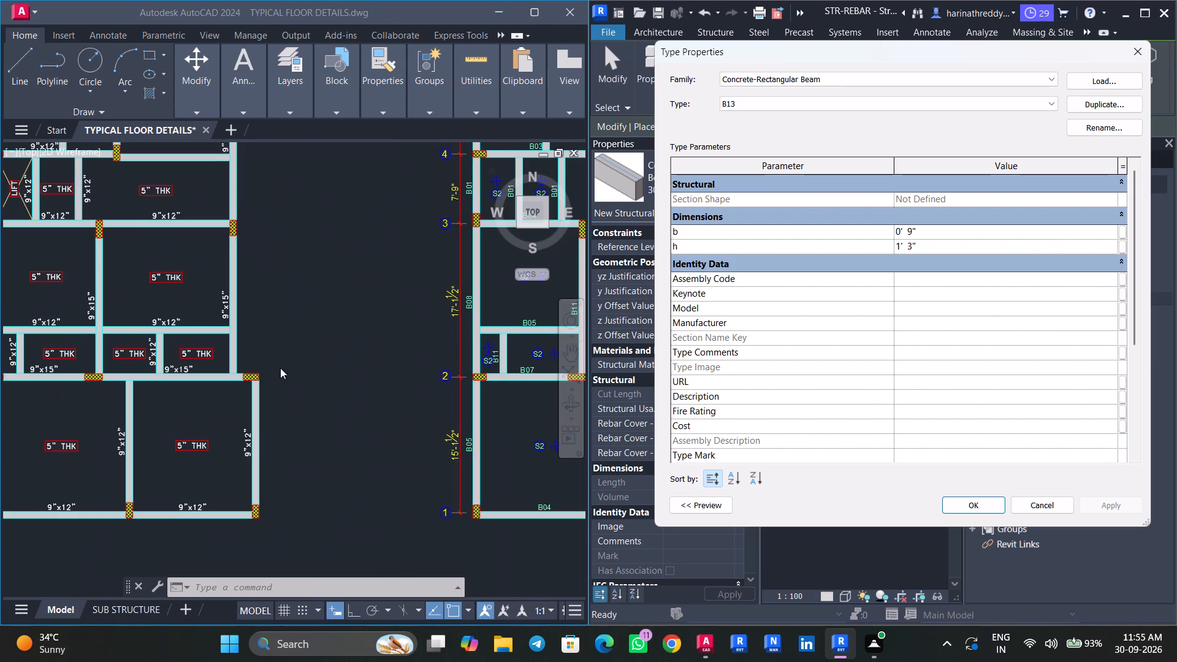
pyautogui.moveTo(286, 368); pyautogui.dragTo(235, 374, button='middle')
pyautogui.moveTo(307, 348); pyautogui.dragTo(135, 367, button='middle')
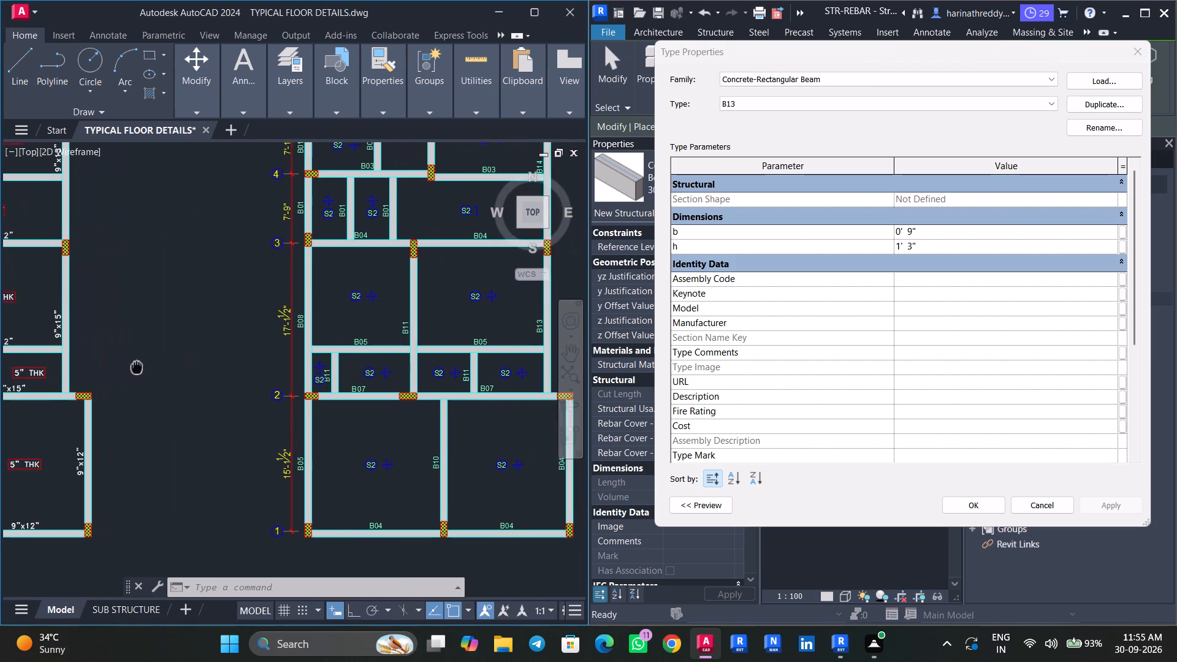
pyautogui.moveTo(135, 367); pyautogui.dragTo(114, 368, button='middle')
# Duplicate Revit beam type B13 as B07 with a depth h of 15" and apply.
pyautogui.click(1091, 105)
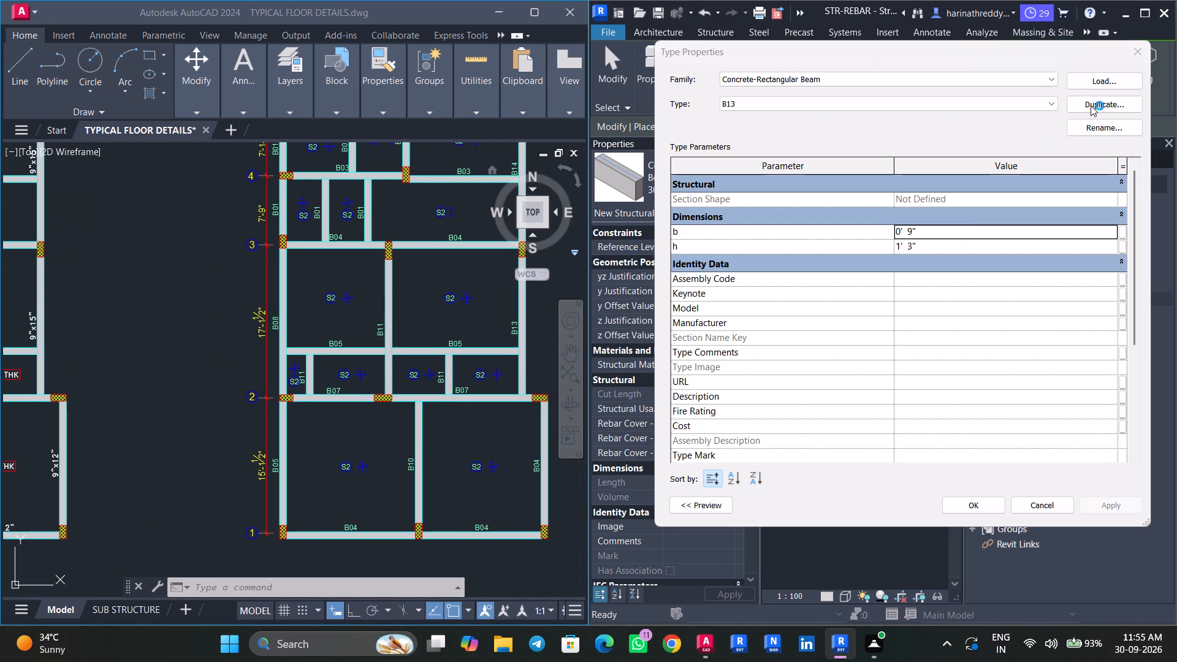
pyautogui.write('B07')
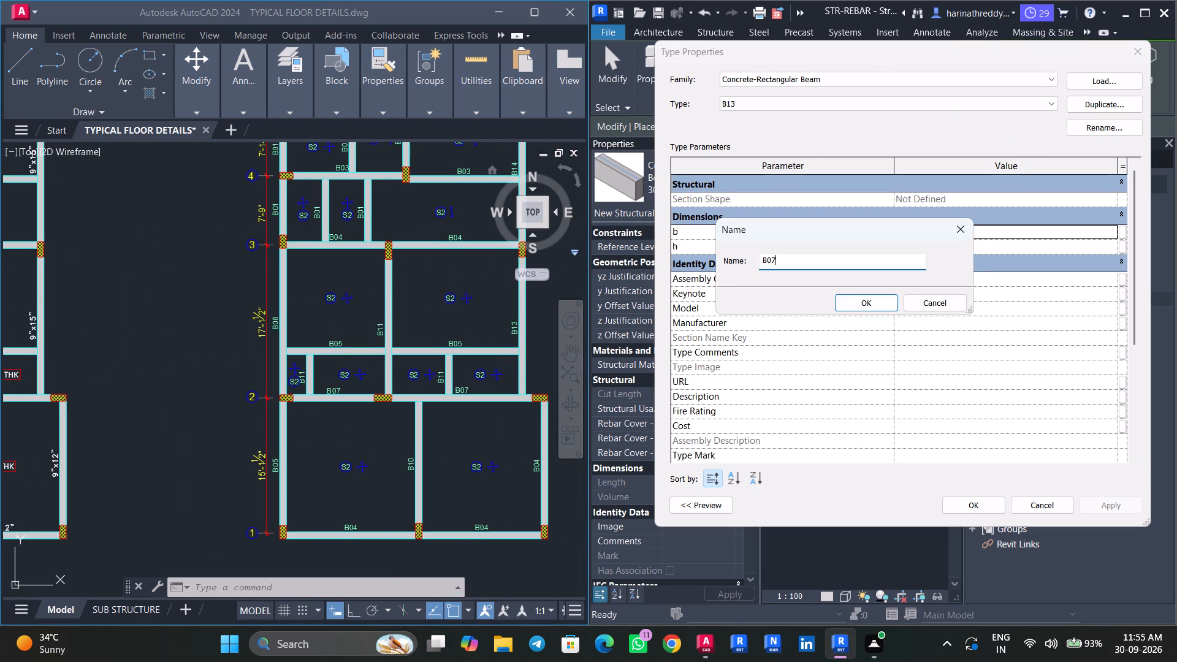
pyautogui.press('Return')
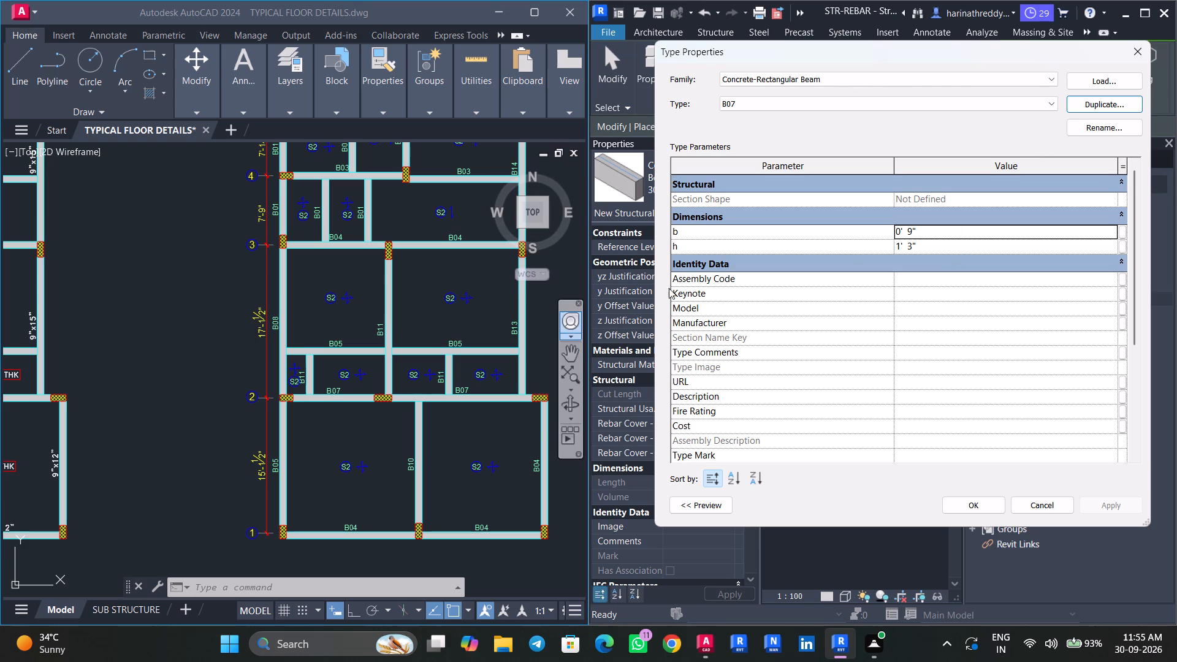
pyautogui.click(937, 252)
pyautogui.write('15"')
pyautogui.press('Return')
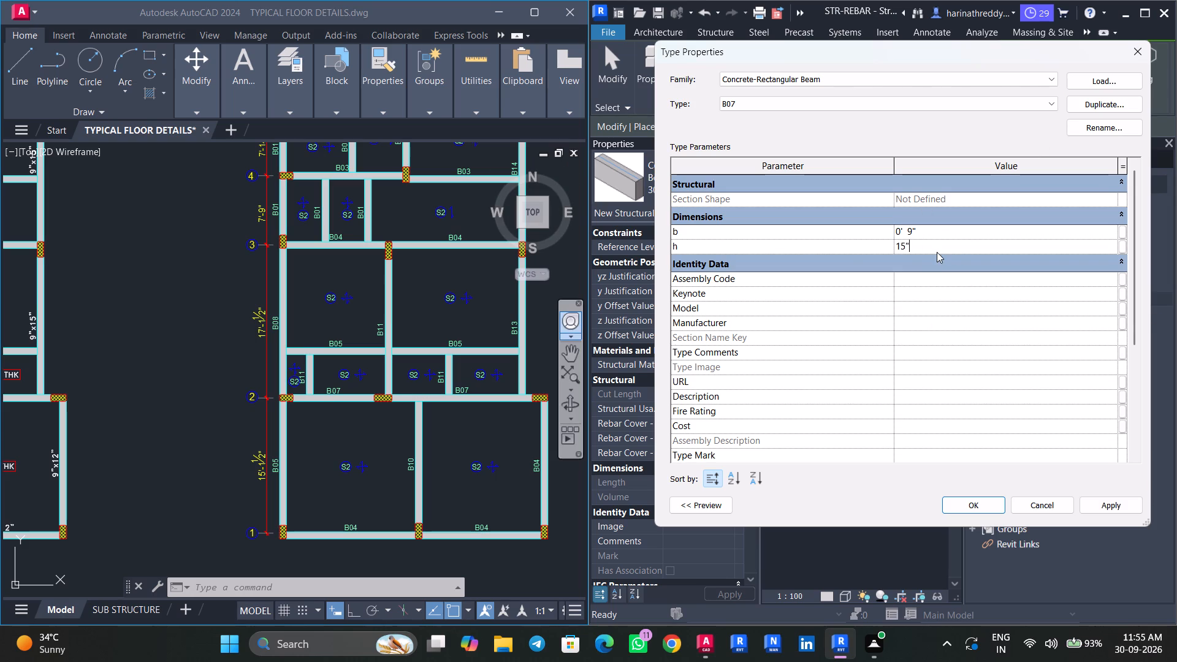
pyautogui.click(1112, 501)
# Compare the beam labels and sizes between grids 1 and 2 in both AutoCAD plans with the existing Revit beam types.
pyautogui.scroll(-1, 367, 370)
pyautogui.moveTo(355, 381); pyautogui.dragTo(427, 346, button='middle')
pyautogui.scroll(3, 354, 421)
pyautogui.moveTo(354, 422); pyautogui.dragTo(531, 392, button='middle')
pyautogui.scroll(-2, 450, 400)
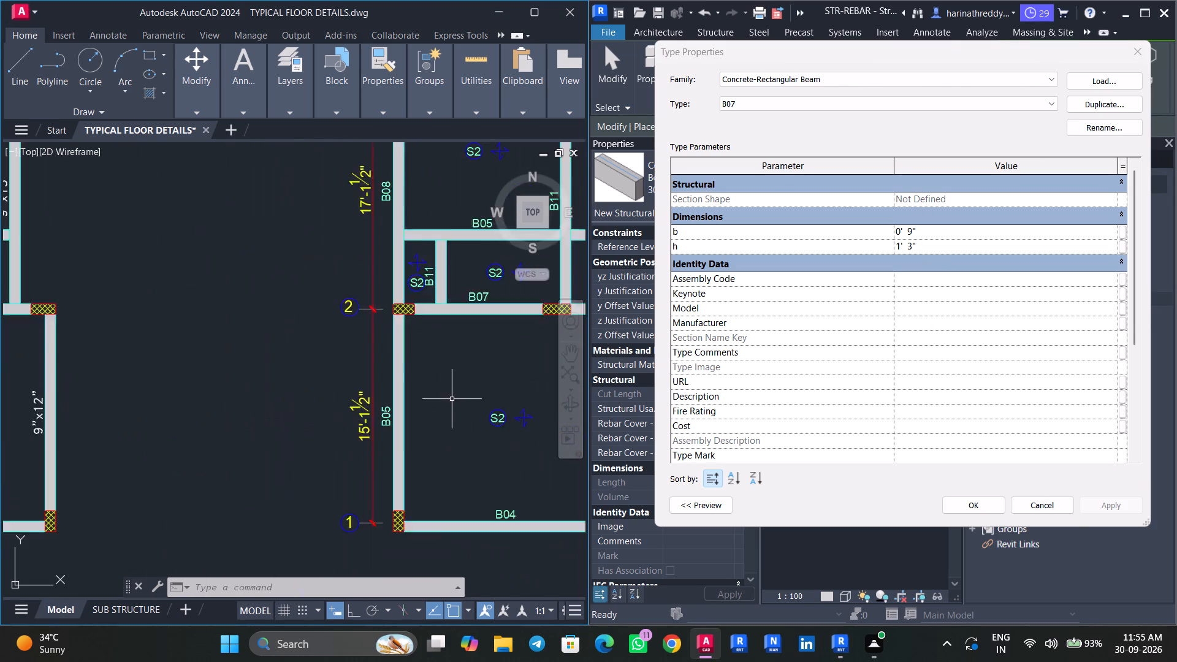
pyautogui.scroll(-1, 452, 399)
pyautogui.click(812, 104)
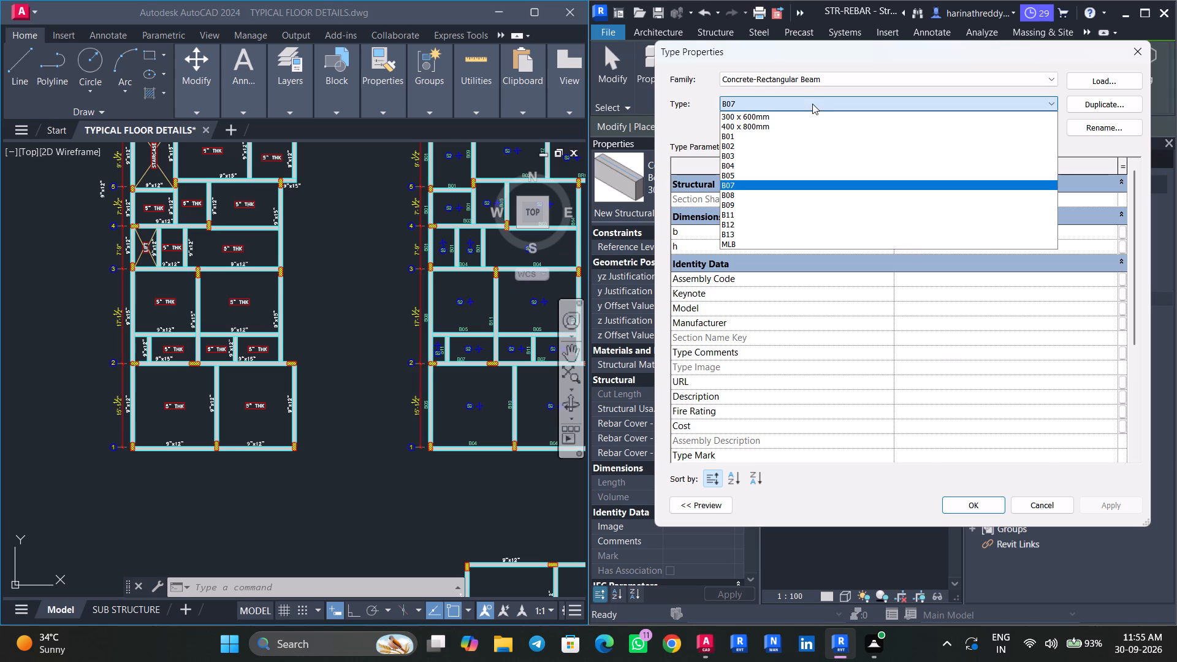
pyautogui.press('Escape')
pyautogui.scroll(3, 237, 408)
pyautogui.moveTo(249, 400); pyautogui.dragTo(156, 384, button='middle')
# Duplicate Revit beam type B07 as B10 with a depth h of 12" and apply.
pyautogui.click(1130, 104)
pyautogui.press('b')
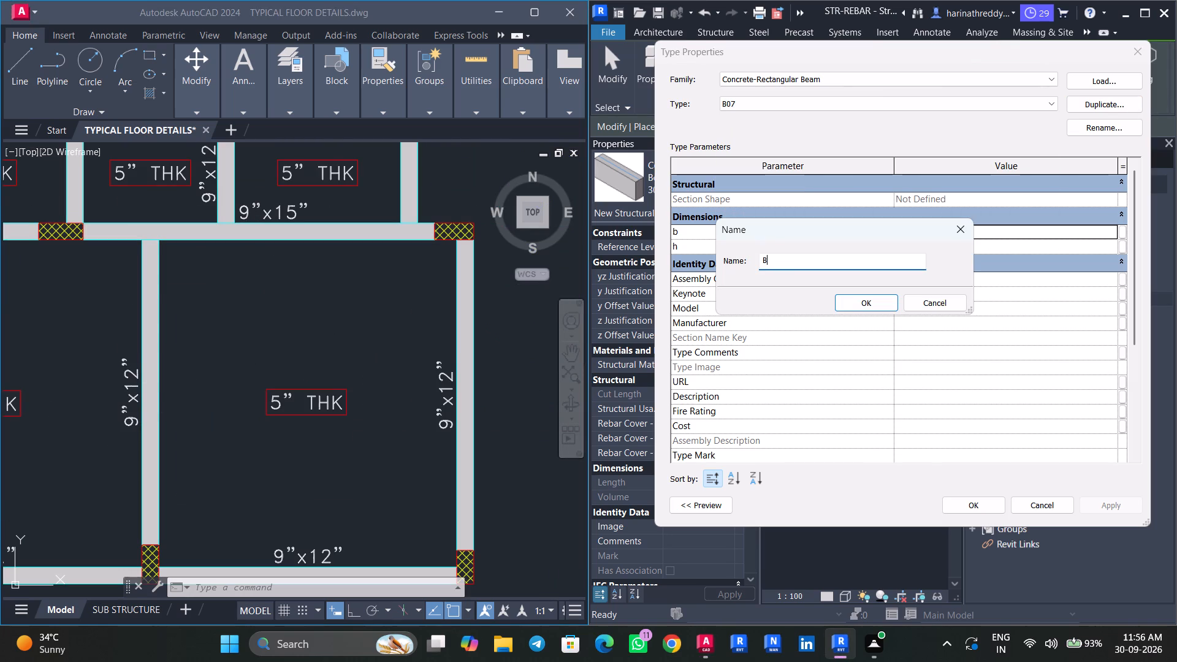
pyautogui.write('10')
pyautogui.click(843, 308)
pyautogui.click(970, 244)
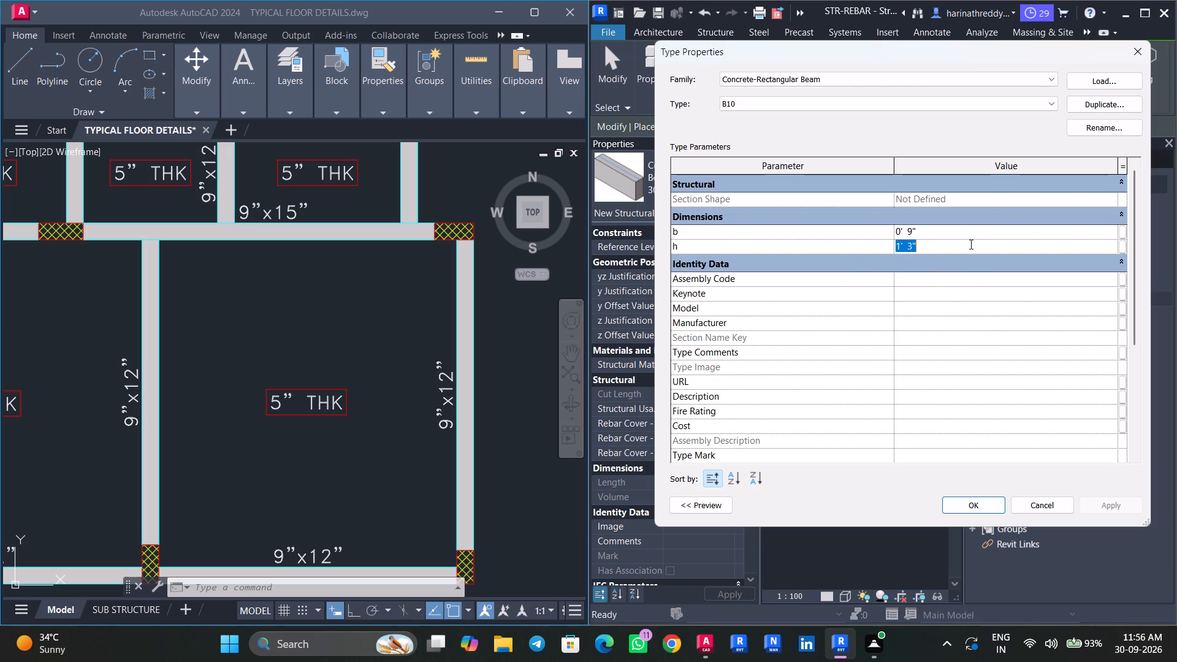
pyautogui.write('12"')
pyautogui.press('Return')
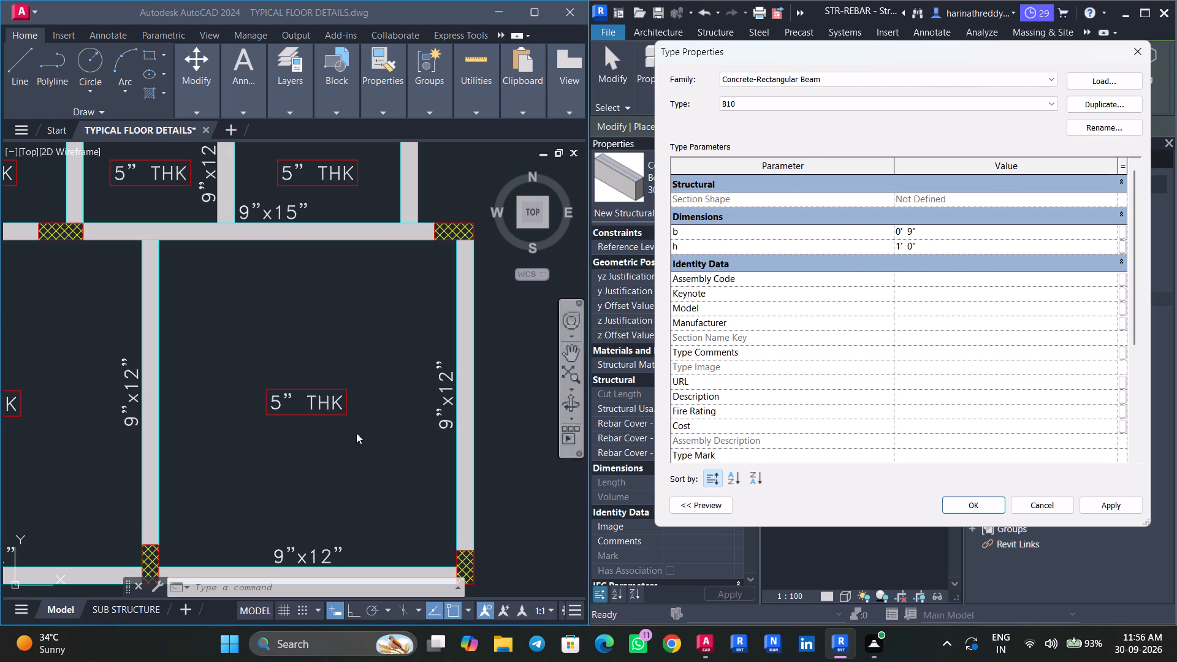
pyautogui.scroll(-3, 300, 394)
pyautogui.moveTo(314, 397); pyautogui.dragTo(150, 413, button='middle')
pyautogui.moveTo(395, 409); pyautogui.dragTo(270, 420, button='middle')
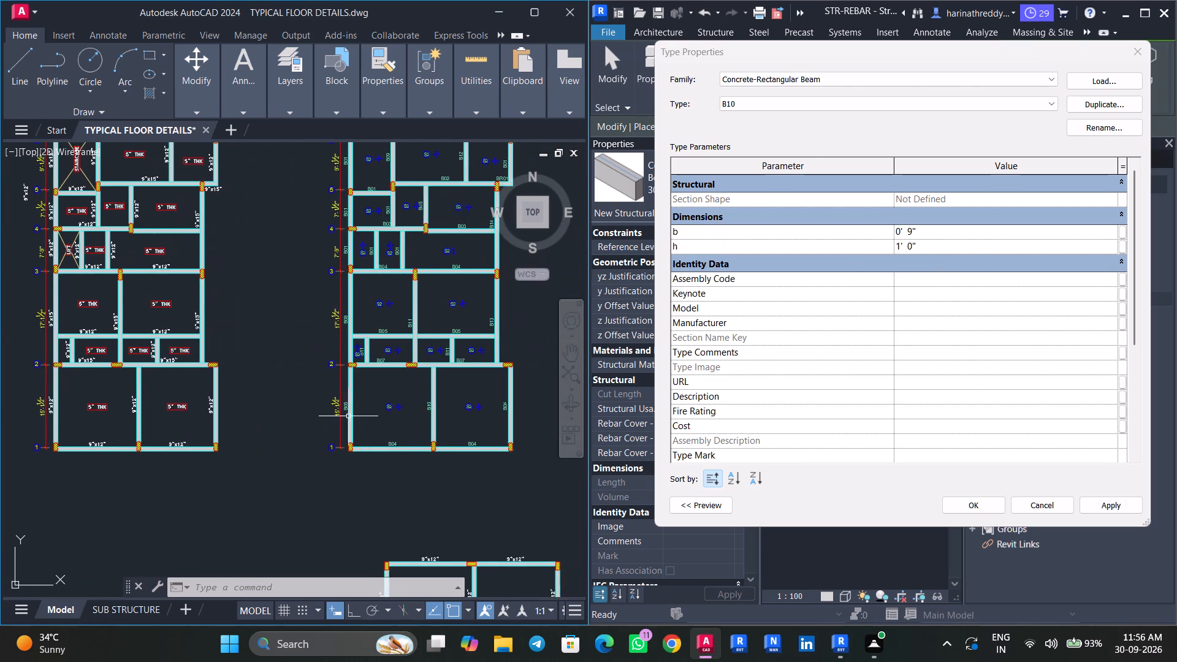
pyautogui.scroll(1, 531, 422)
pyautogui.click(1085, 511)
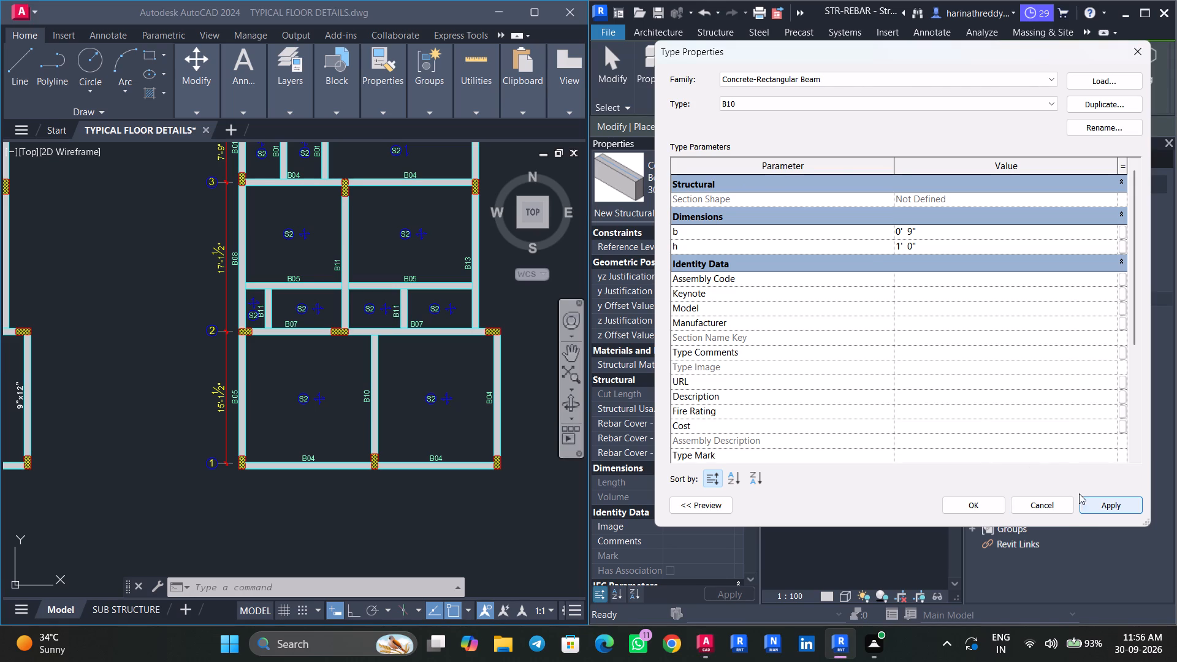
# Check the Revit beam type list against the beam labels between grids 1 and 3 in the AutoCAD plan.
pyautogui.click(809, 105)
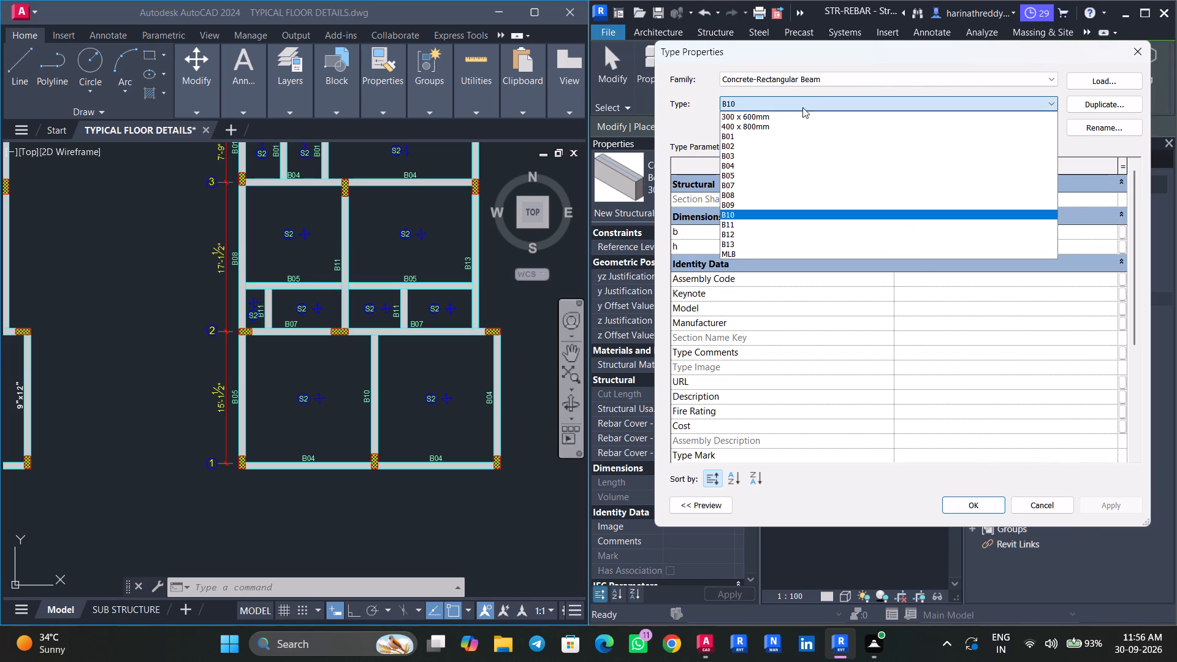
pyautogui.press('Escape')
pyautogui.click(752, 93)
pyautogui.click(749, 96)
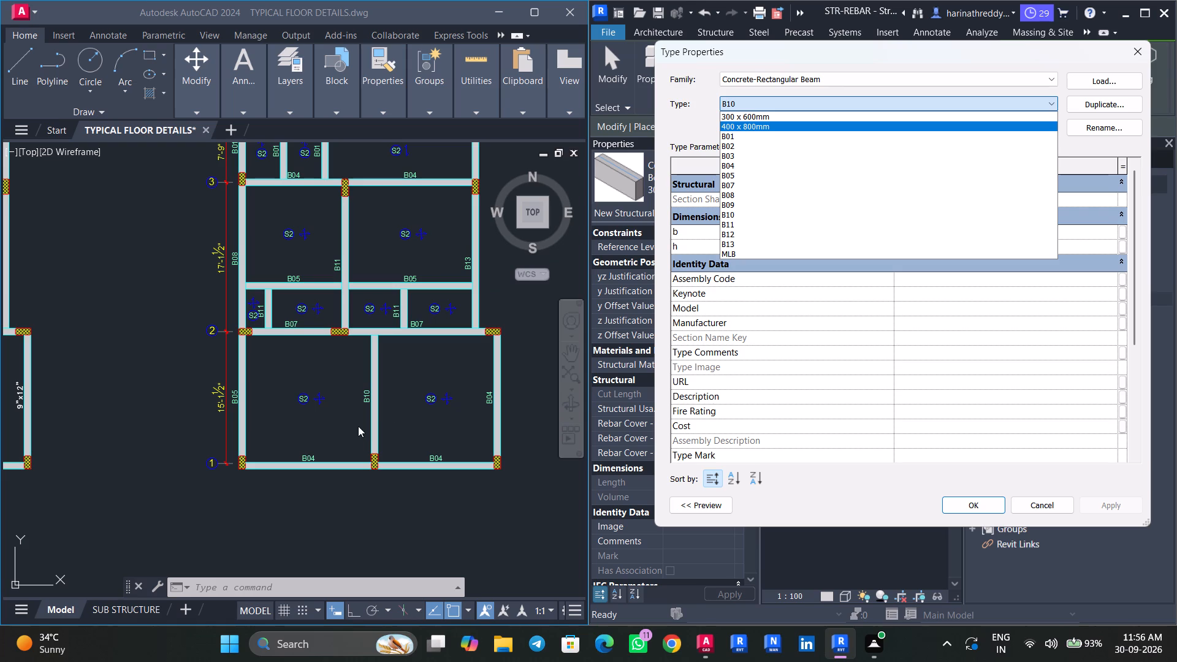
pyautogui.scroll(1, 425, 302)
pyautogui.moveTo(422, 363); pyautogui.dragTo(419, 376, button='middle')
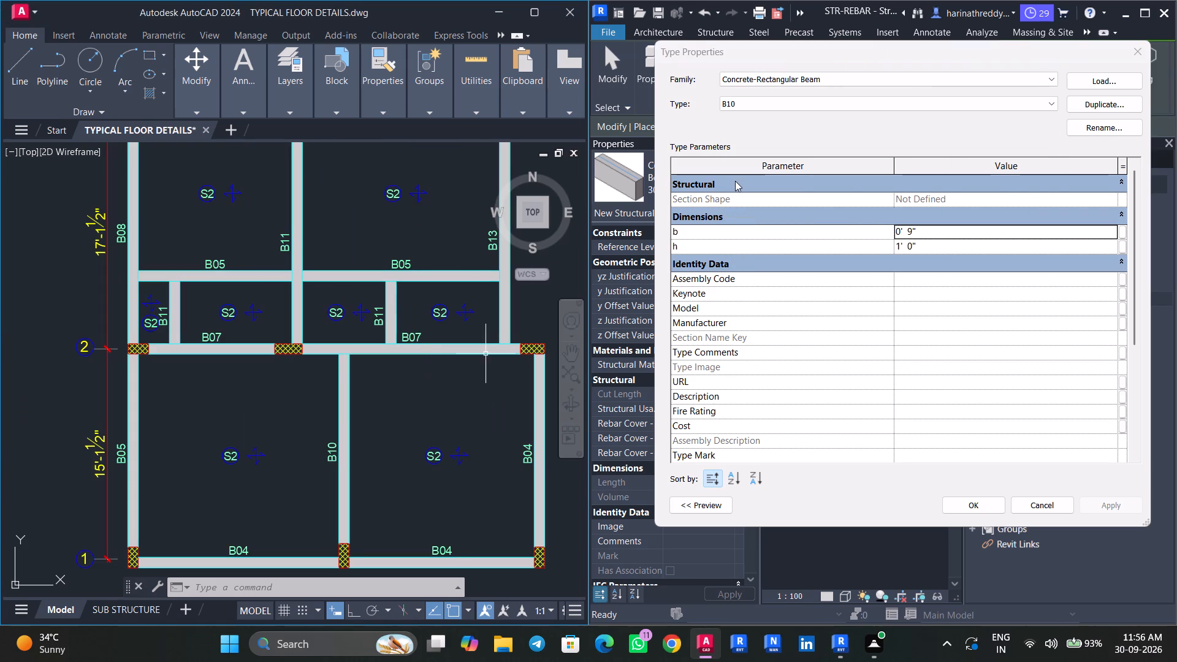
pyautogui.click(769, 97)
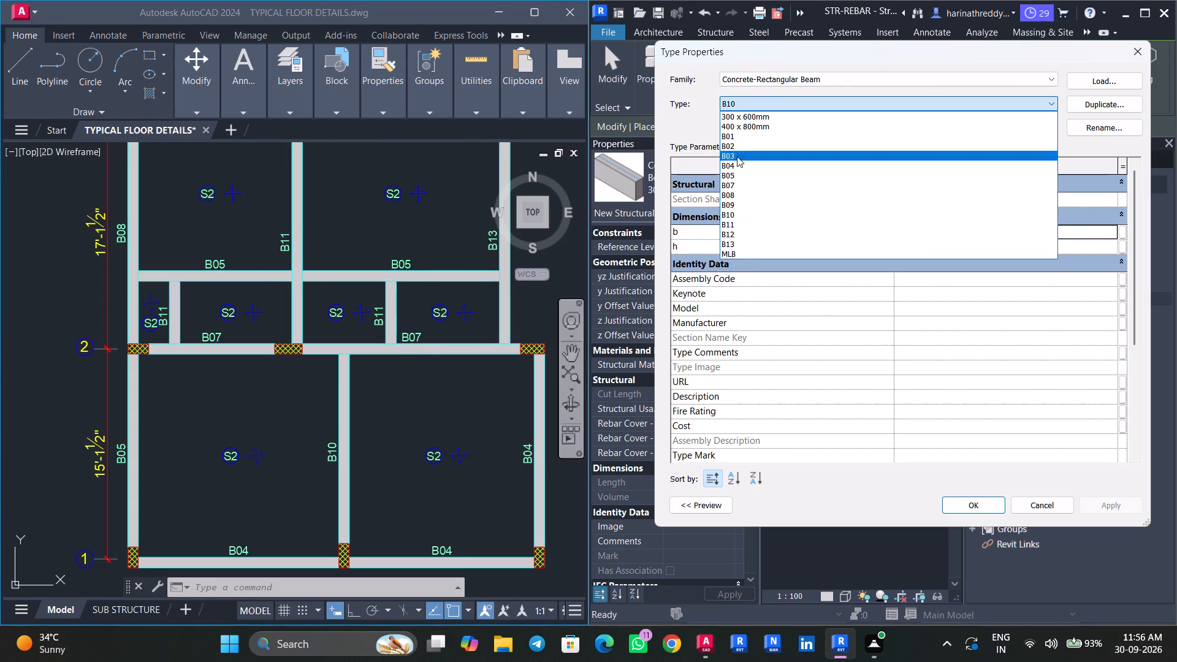
pyautogui.click(726, 216)
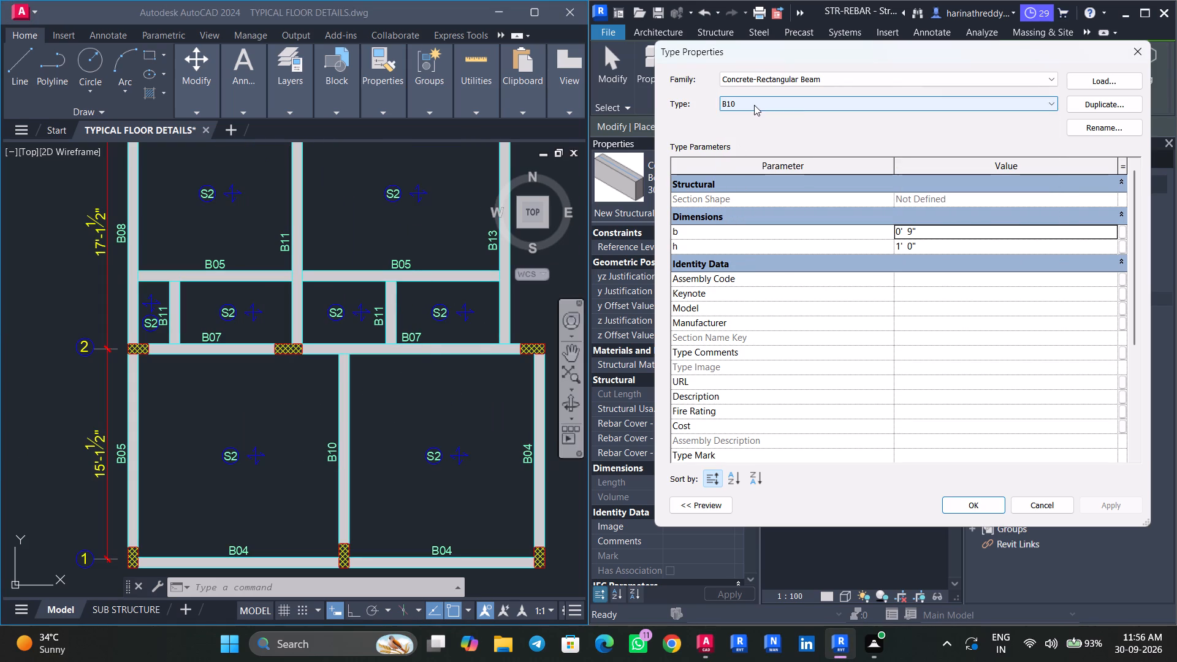
# Check the B11 beams' size in the AutoCAD plans, set Revit beam type B11's depth h to 12", and apply.
pyautogui.click(754, 105)
pyautogui.click(755, 227)
pyautogui.scroll(-2, 384, 344)
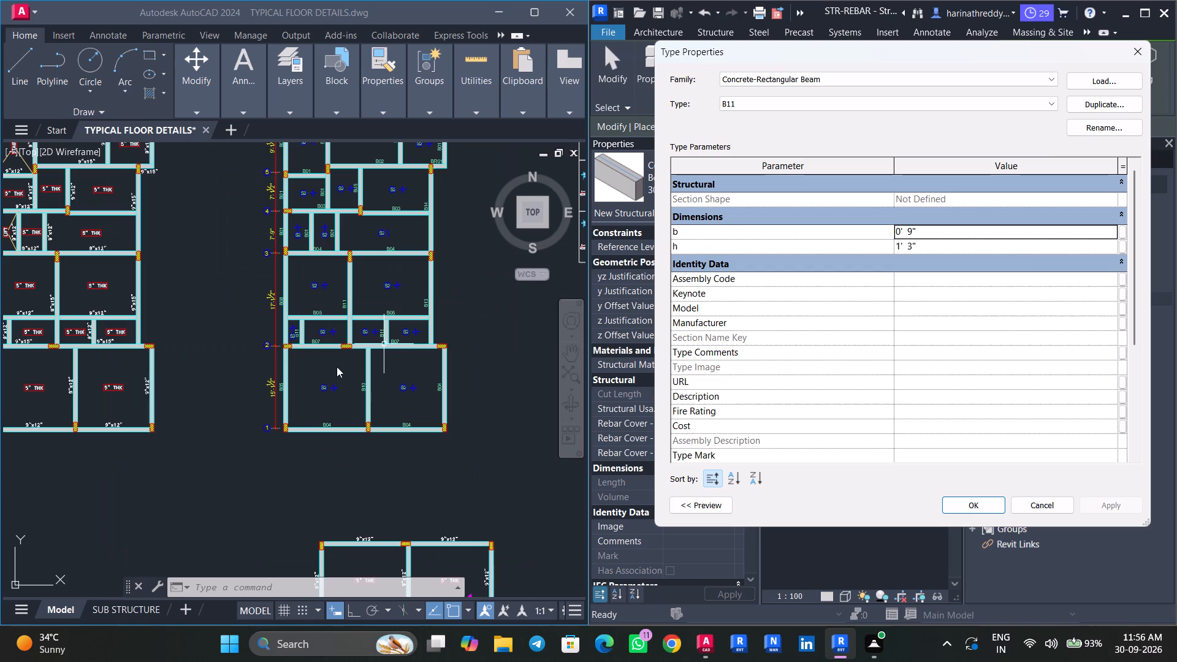
pyautogui.scroll(2, 71, 343)
pyautogui.moveTo(177, 333); pyautogui.dragTo(134, 359, button='middle')
pyautogui.scroll(-2, 245, 381)
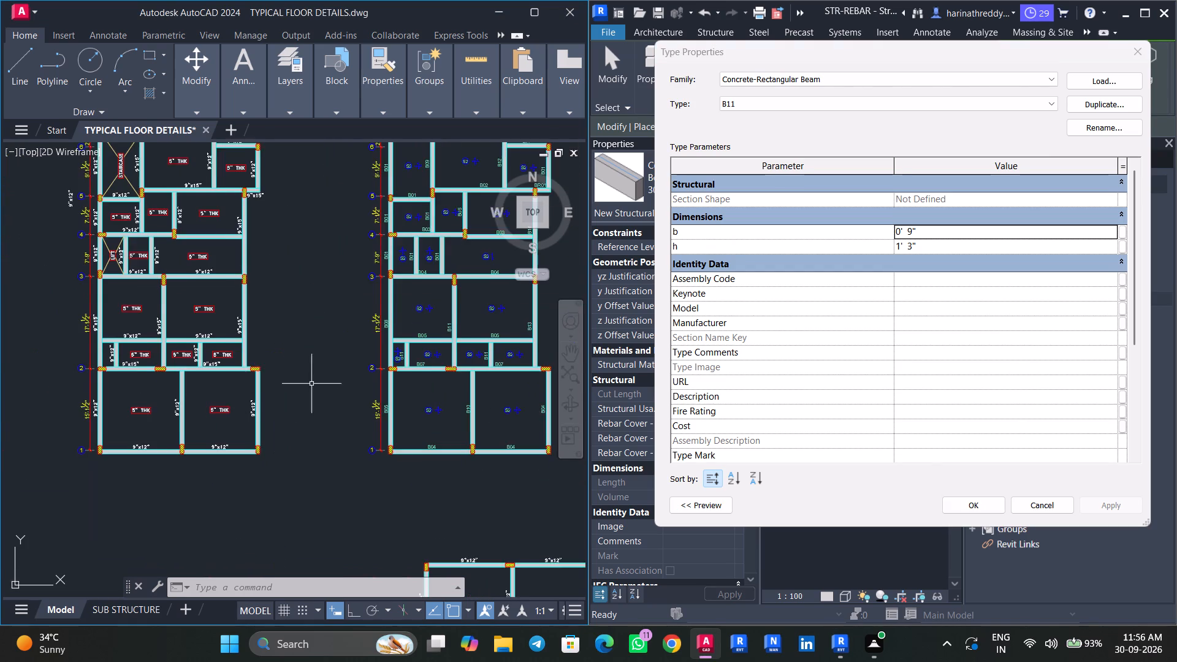
pyautogui.moveTo(318, 381); pyautogui.dragTo(304, 388, button='middle')
pyautogui.scroll(2, 467, 358)
pyautogui.moveTo(467, 359); pyautogui.dragTo(458, 376, button='middle')
pyautogui.scroll(1, 467, 359)
pyautogui.scroll(-1, 467, 359)
pyautogui.scroll(1, 456, 378)
pyautogui.scroll(-2, 456, 378)
pyautogui.moveTo(289, 381); pyautogui.dragTo(349, 377, button='middle')
pyautogui.scroll(2, 80, 392)
pyautogui.moveTo(196, 367); pyautogui.dragTo(137, 382, button='middle')
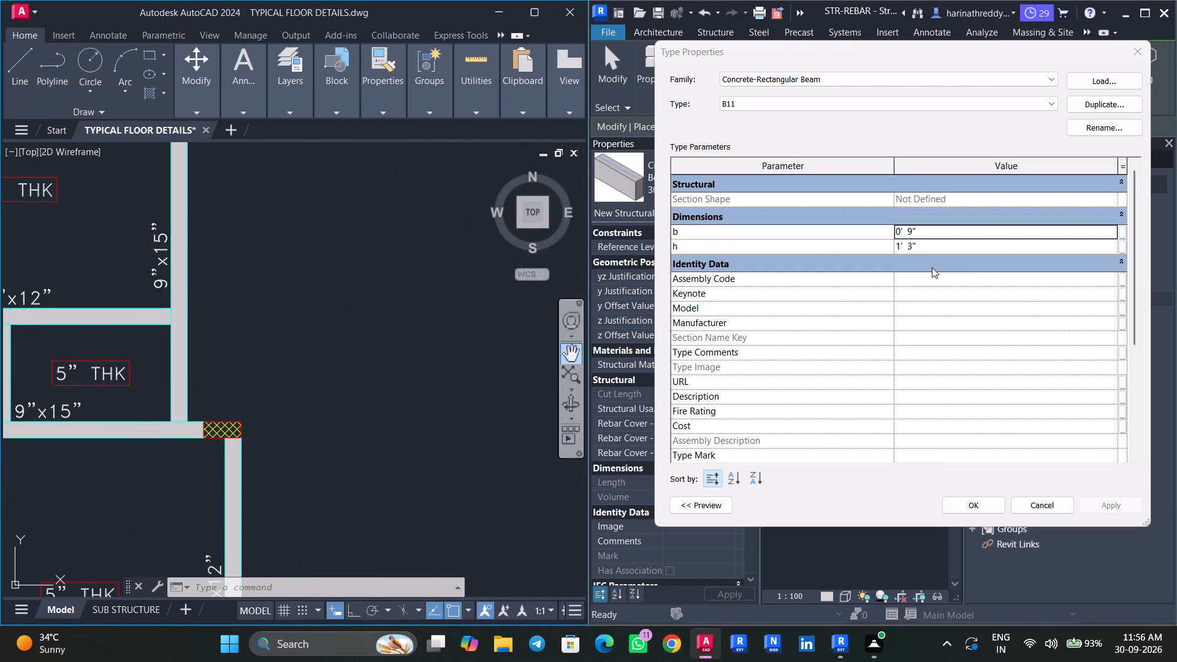
pyautogui.click(944, 244)
pyautogui.write('12"')
pyautogui.press('Return')
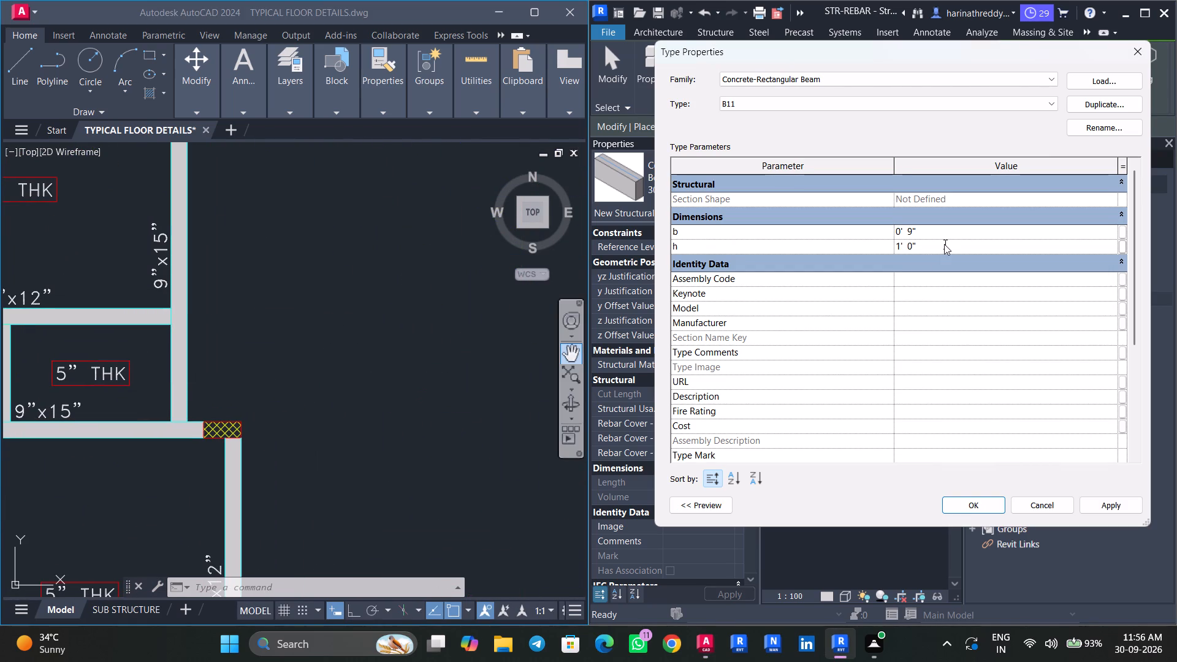
pyautogui.click(1132, 508)
# Review the beam labels and sizes across both AutoCAD plans against the Revit type list, including the dimensions of types B08 and B04.
pyautogui.scroll(-1, 402, 322)
pyautogui.scroll(-1, 333, 350)
pyautogui.moveTo(332, 351); pyautogui.dragTo(390, 351, button='middle')
pyautogui.moveTo(423, 359); pyautogui.dragTo(280, 361, button='middle')
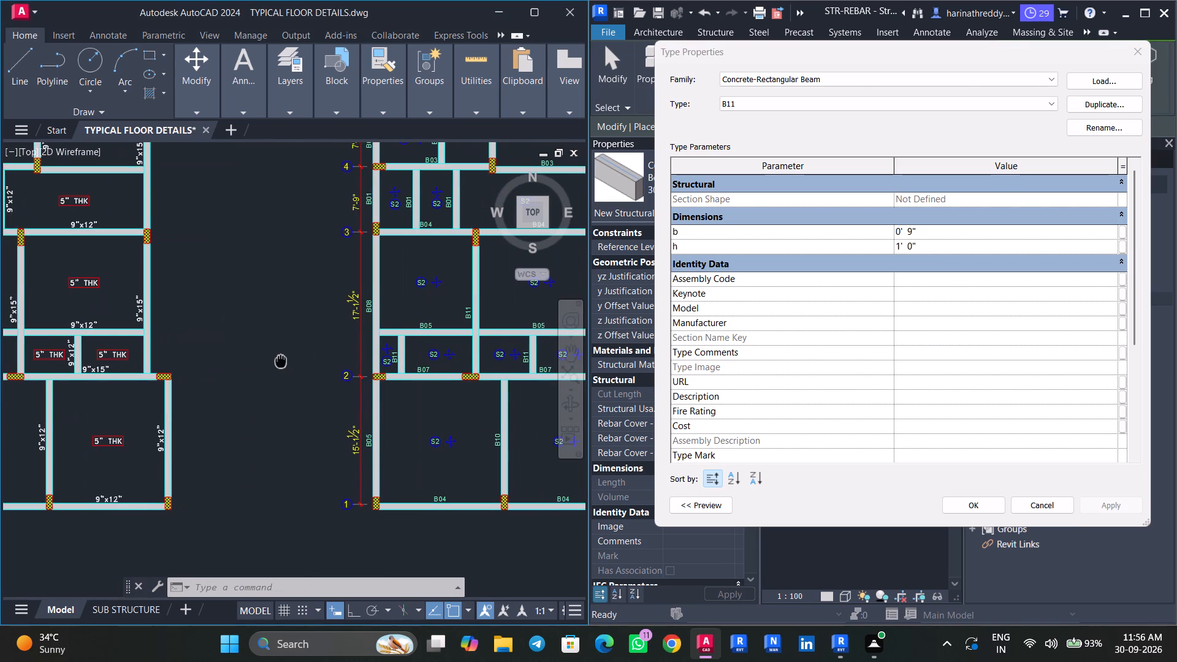
pyautogui.moveTo(280, 361); pyautogui.dragTo(267, 374, button='middle')
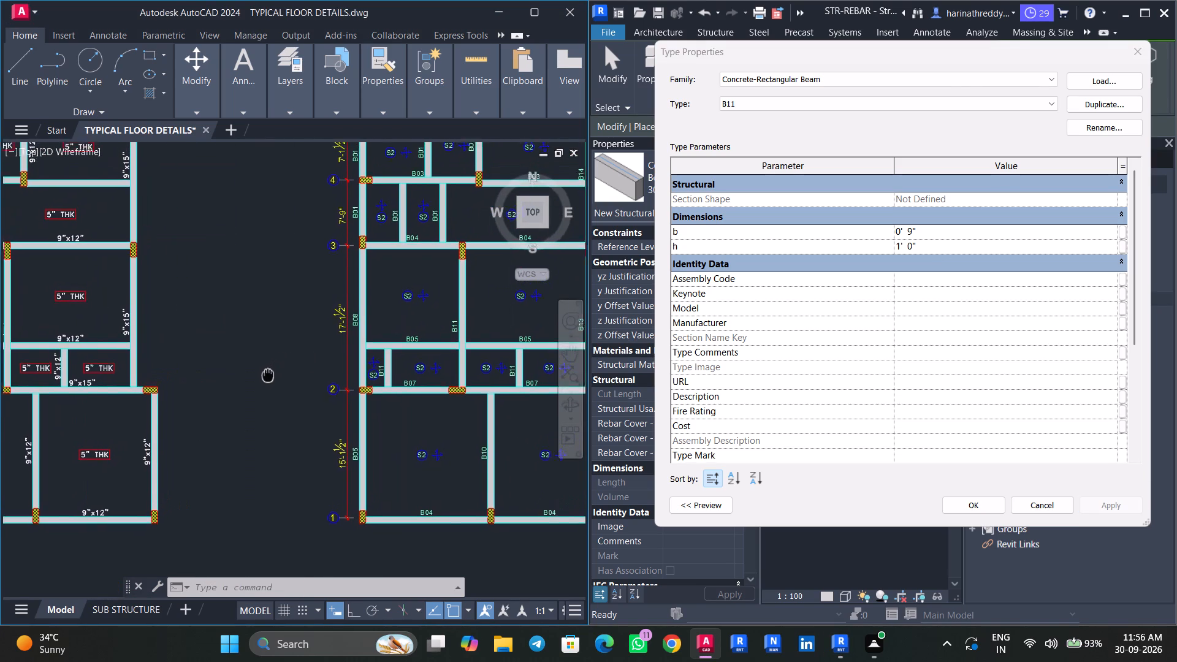
pyautogui.moveTo(267, 374); pyautogui.dragTo(256, 440, button='middle')
pyautogui.click(827, 99)
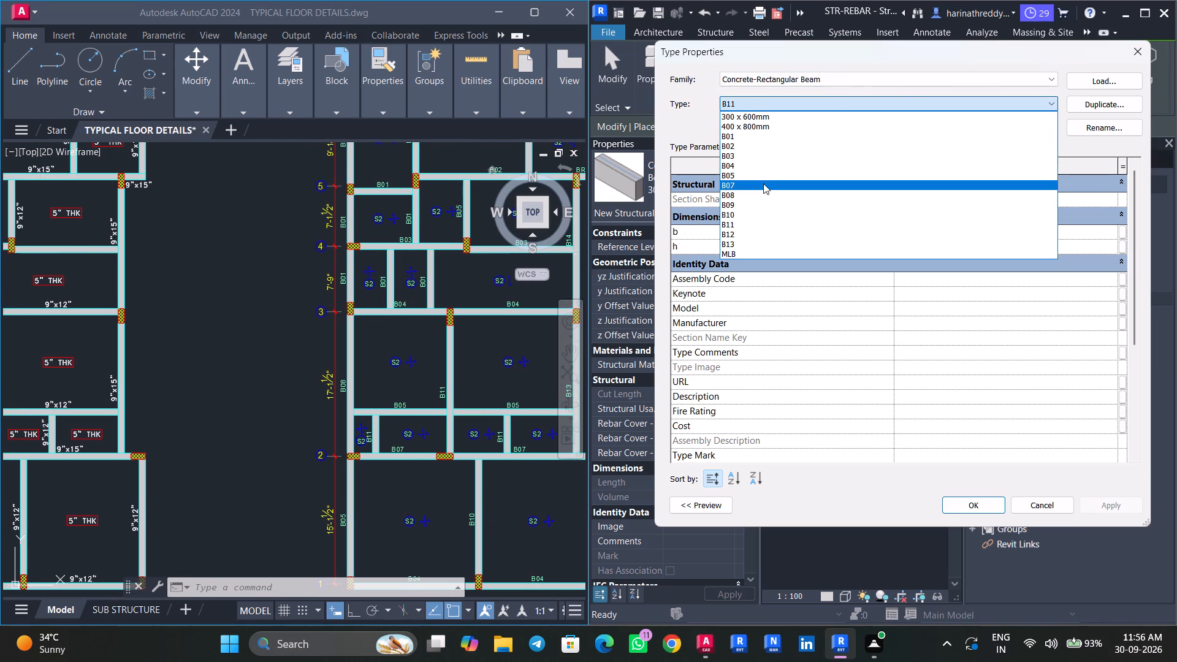
pyautogui.click(762, 194)
pyautogui.click(802, 105)
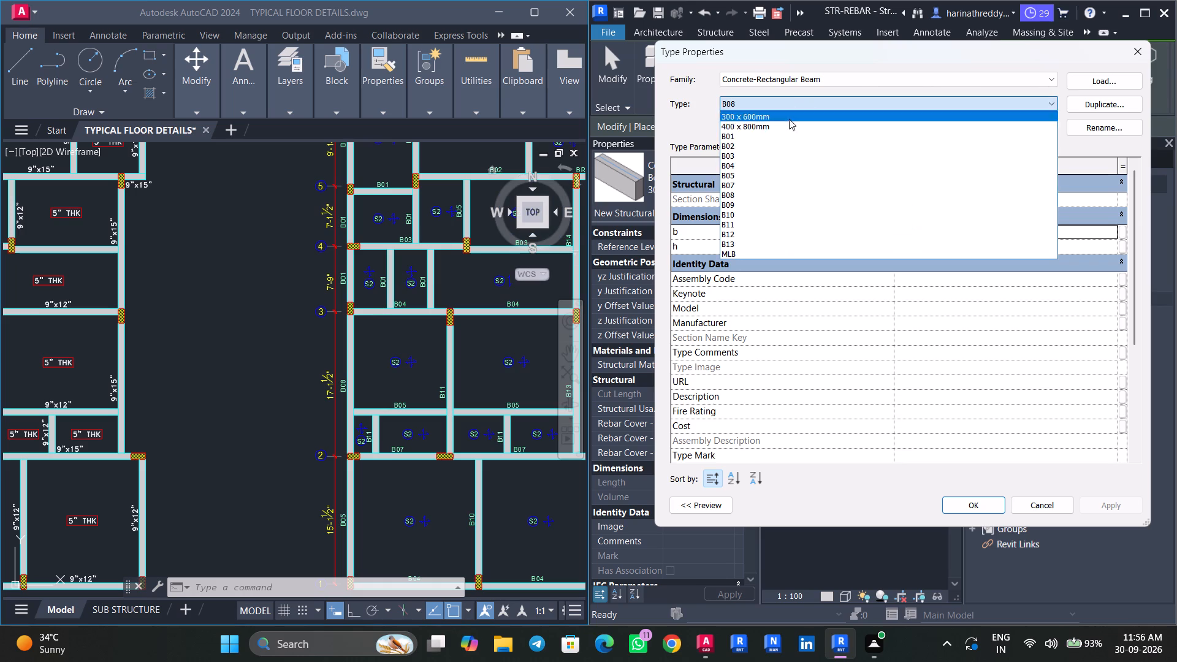
pyautogui.click(753, 169)
pyautogui.scroll(-3, 478, 264)
pyautogui.scroll(5, 484, 215)
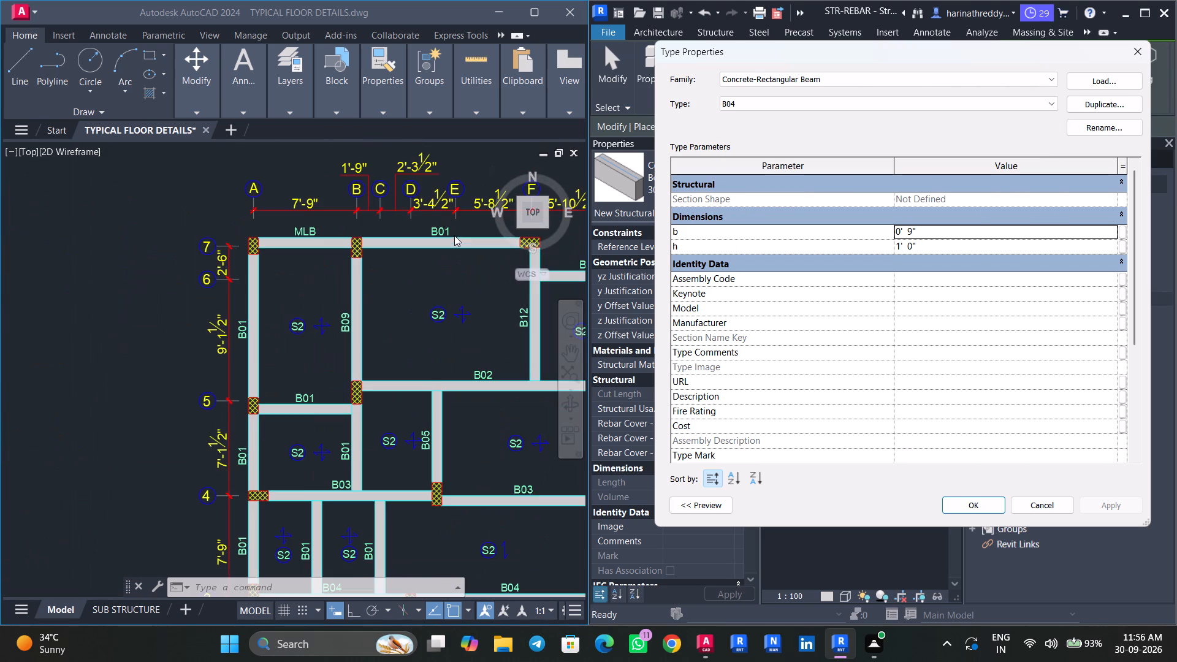
pyautogui.scroll(-1, 383, 329)
pyautogui.scroll(1, 384, 329)
pyautogui.moveTo(384, 329); pyautogui.dragTo(393, 281, button='middle')
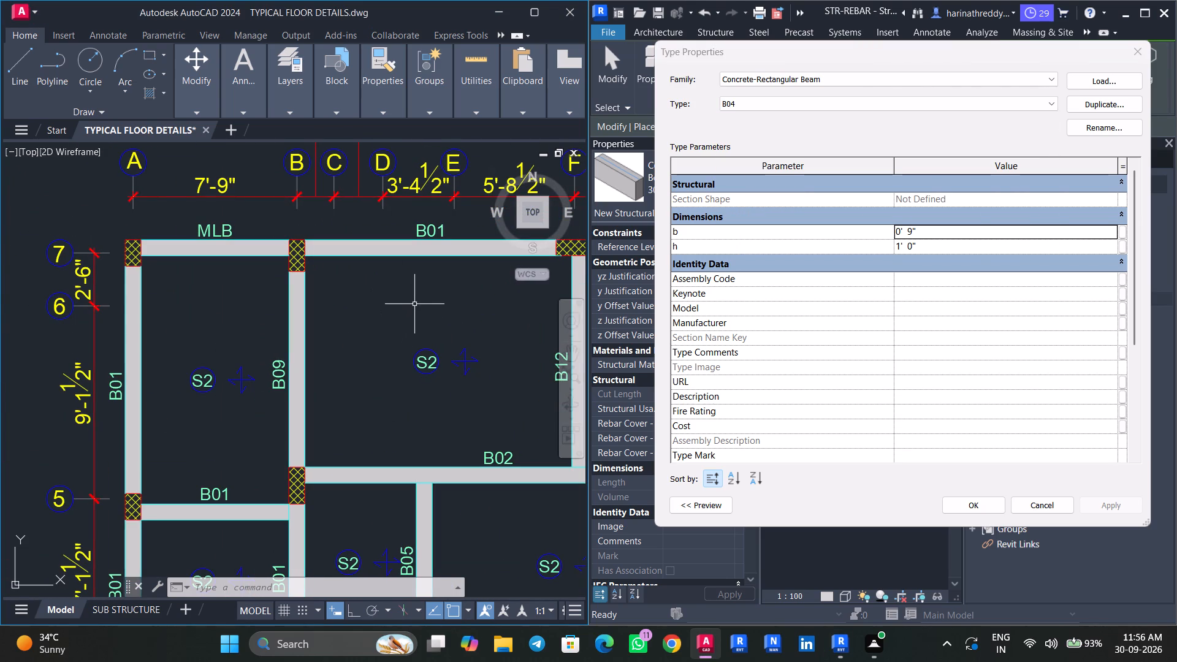
pyautogui.moveTo(424, 383); pyautogui.dragTo(395, 309, button='middle')
pyautogui.scroll(-1, 398, 327)
pyautogui.moveTo(398, 329); pyautogui.dragTo(367, 303, button='middle')
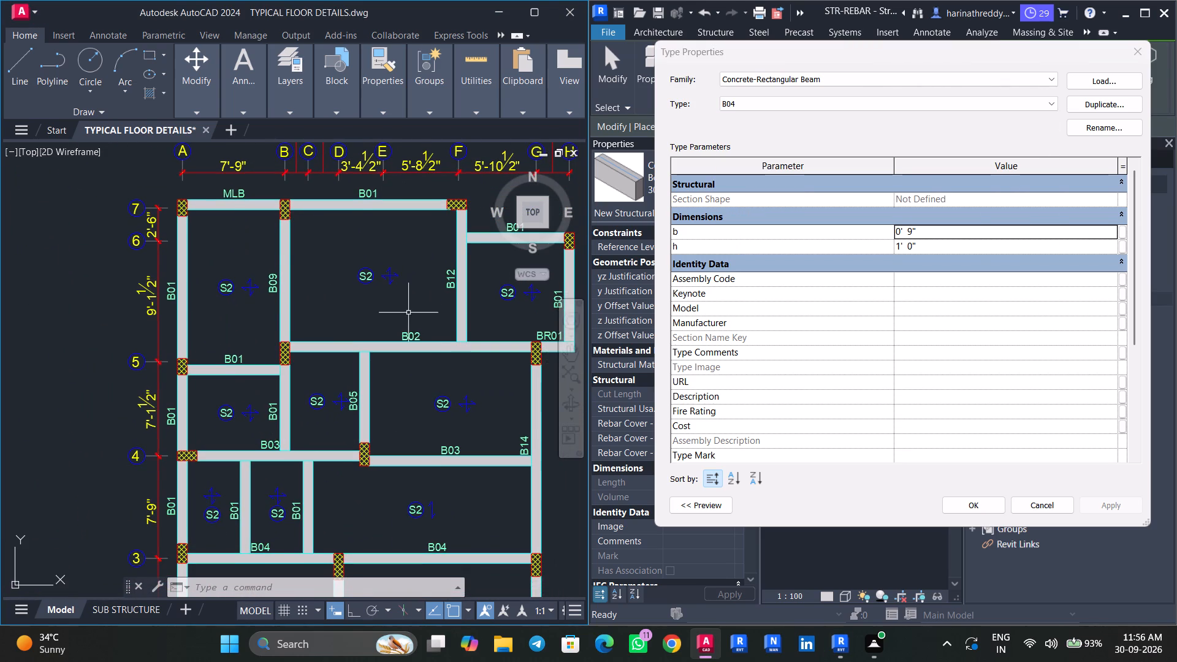
pyautogui.scroll(-1, 401, 344)
pyautogui.moveTo(398, 340); pyautogui.dragTo(421, 303, button='middle')
pyautogui.moveTo(311, 367); pyautogui.dragTo(501, 363, button='middle')
# Accept the beam type properties, dismiss the save reminder without saving, and leave beam placement.
pyautogui.click(969, 501)
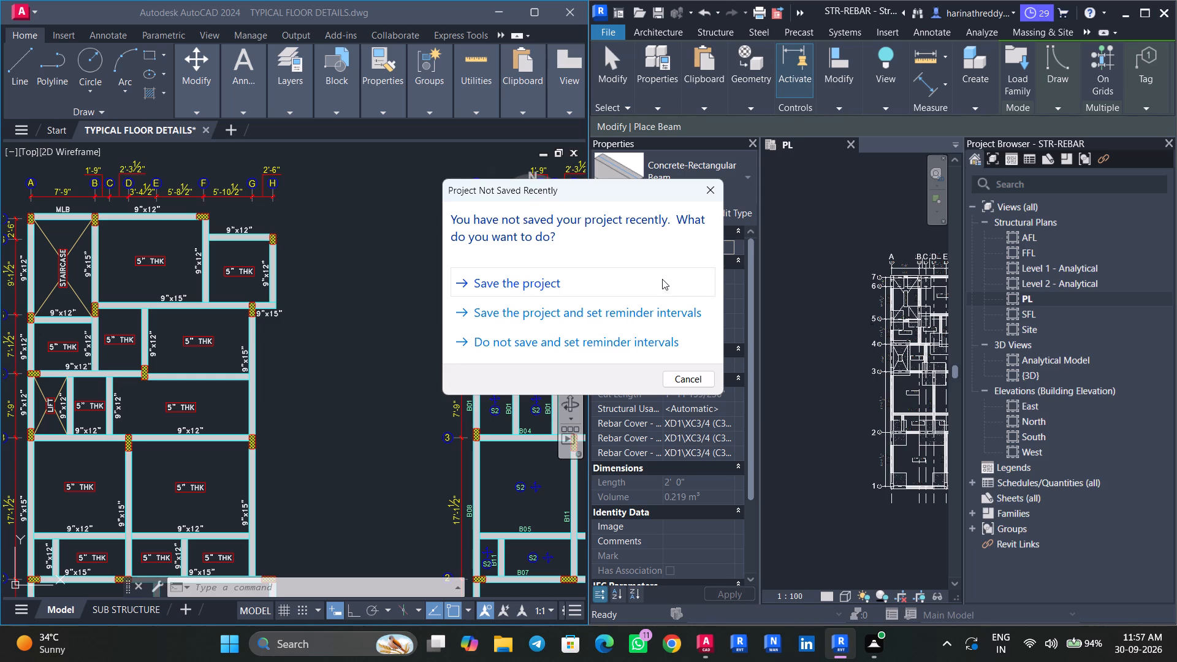
pyautogui.click(710, 200)
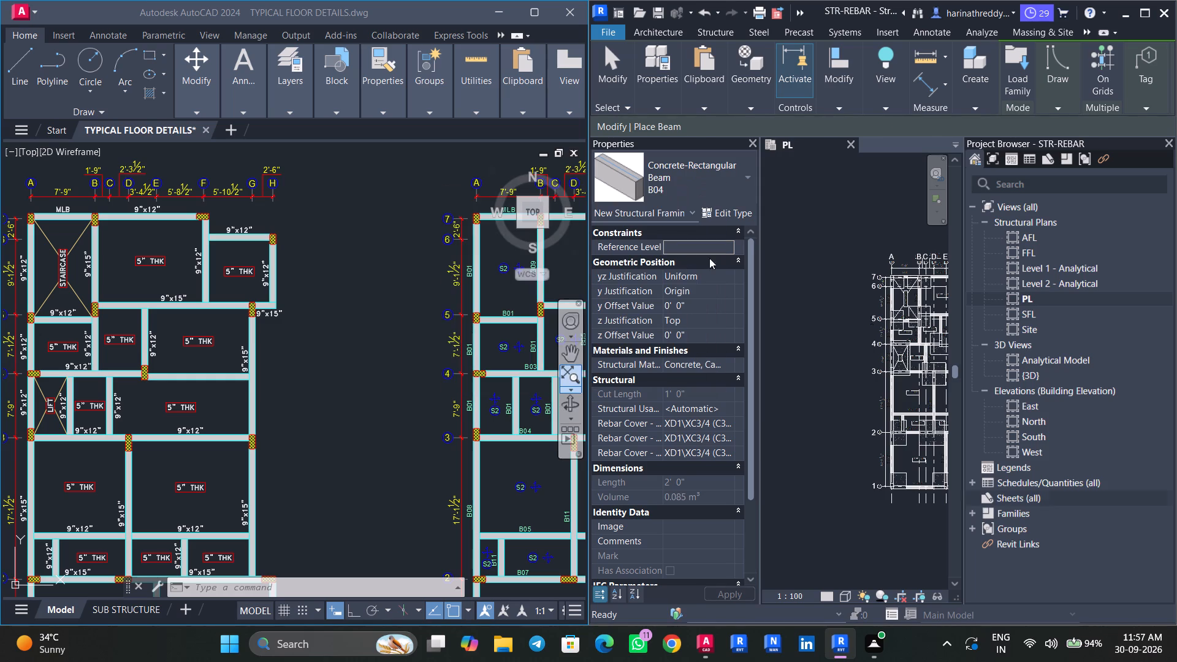
pyautogui.press('Escape')
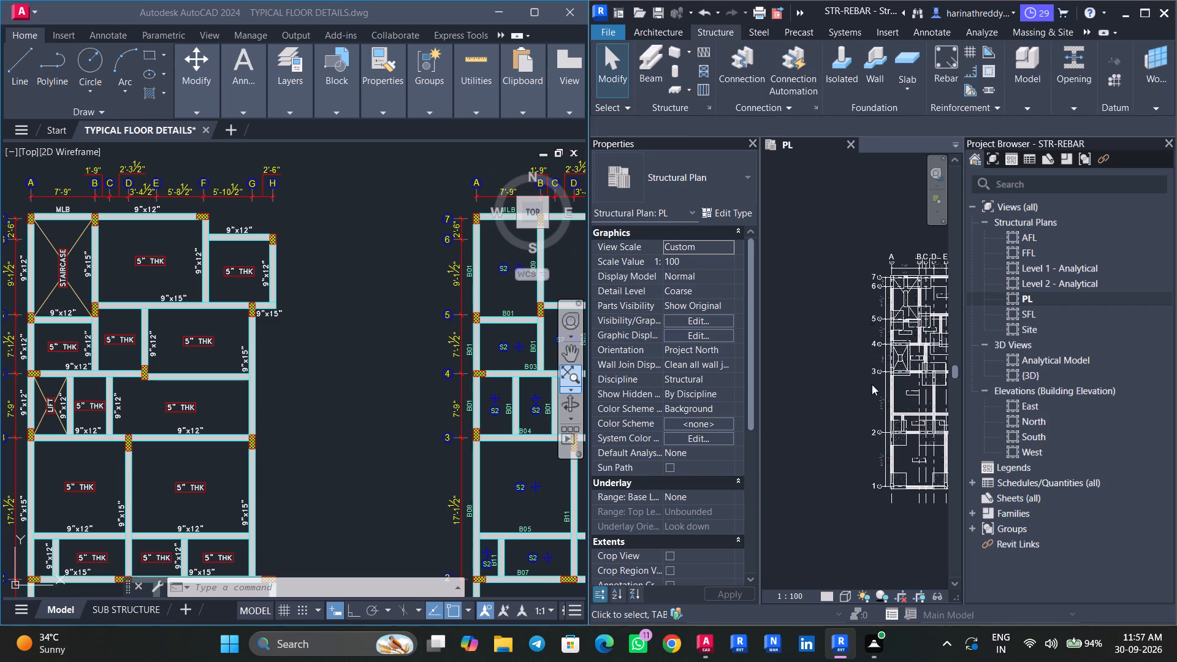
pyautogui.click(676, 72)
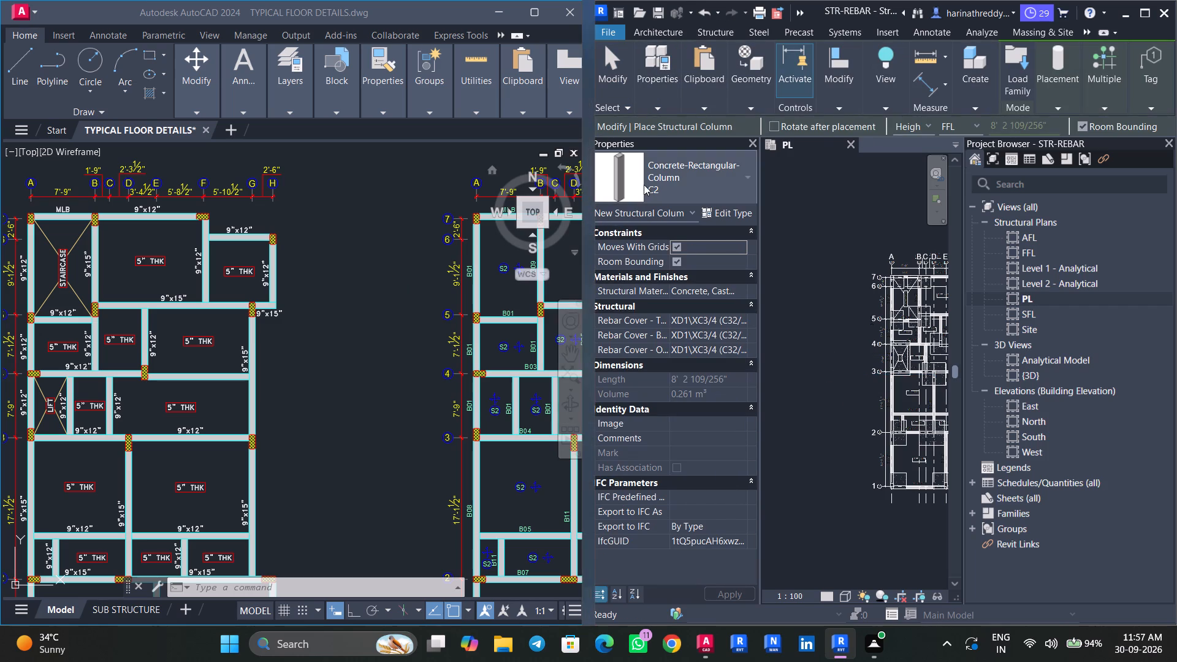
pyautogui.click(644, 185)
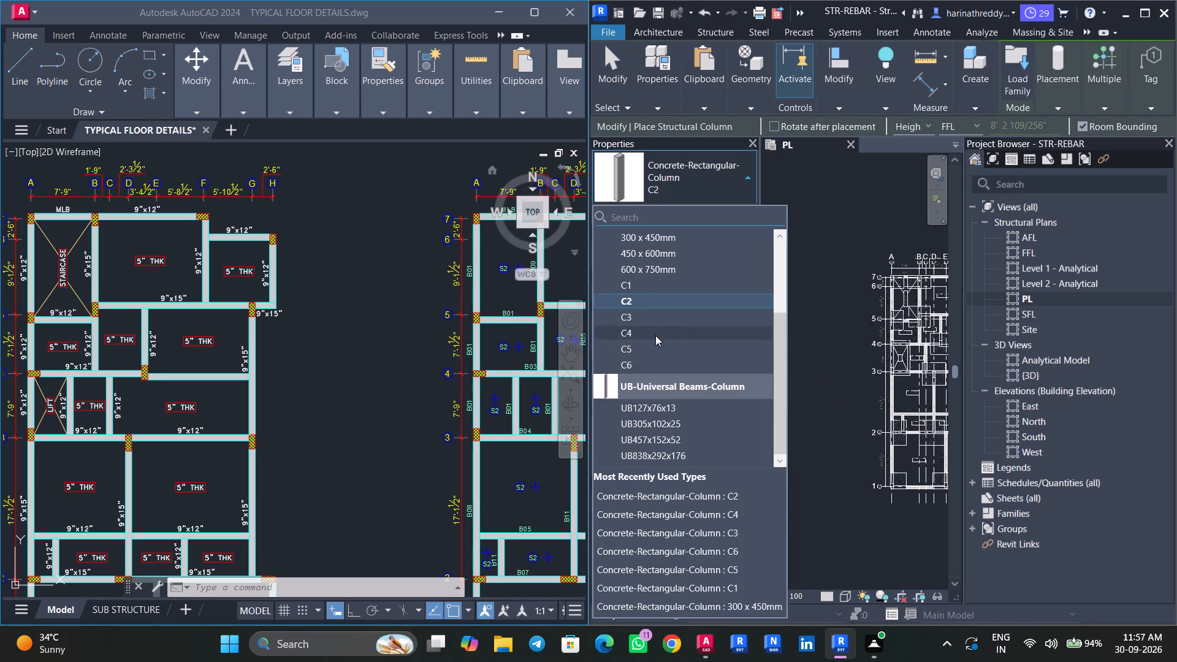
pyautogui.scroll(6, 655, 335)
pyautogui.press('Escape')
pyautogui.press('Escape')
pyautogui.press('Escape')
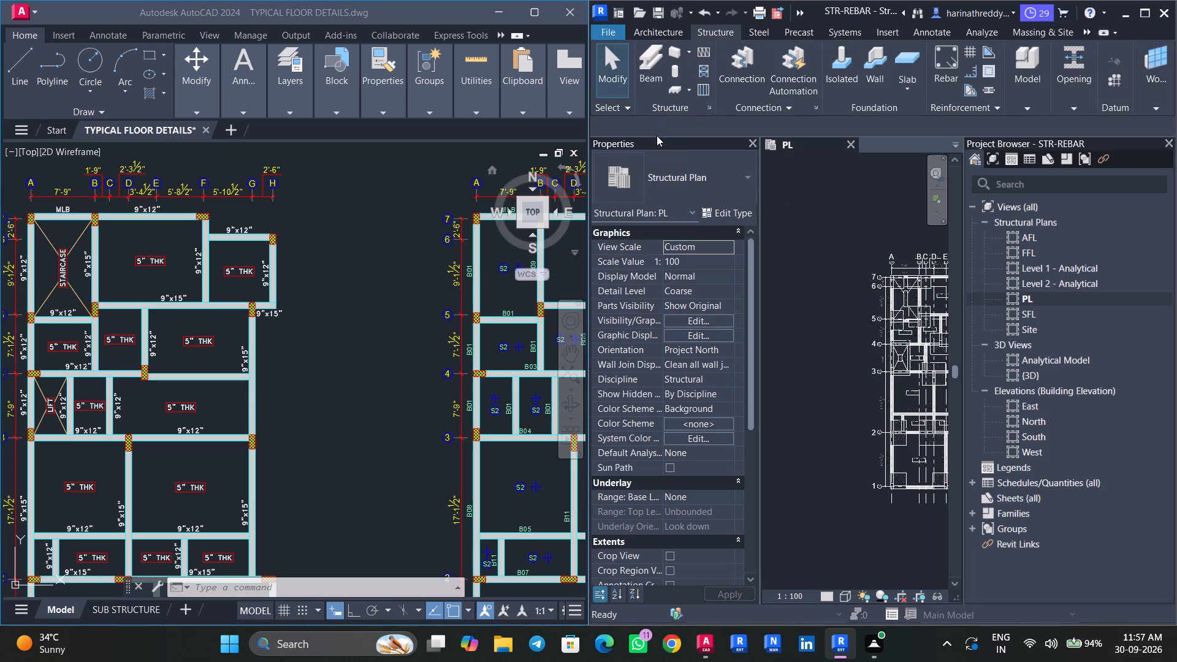
# Check beam type B09's dimensions against its label and size in the AutoCAD framing plans, and close the type properties without edits.
pyautogui.click(652, 81)
pyautogui.click(669, 189)
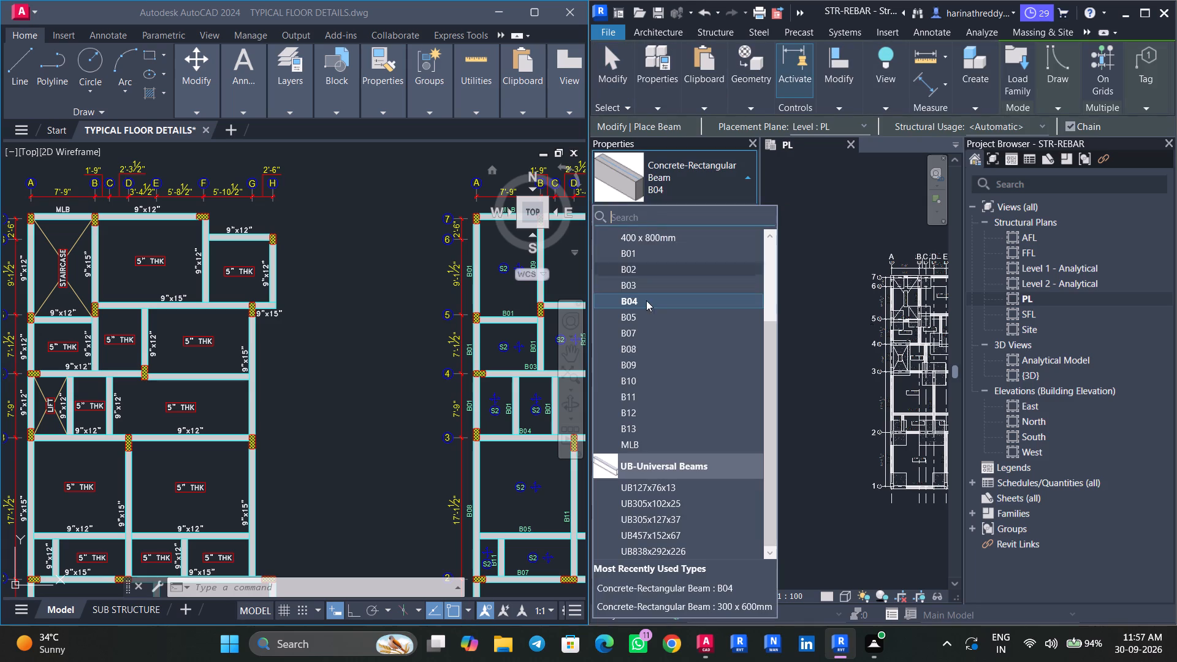
pyautogui.click(661, 363)
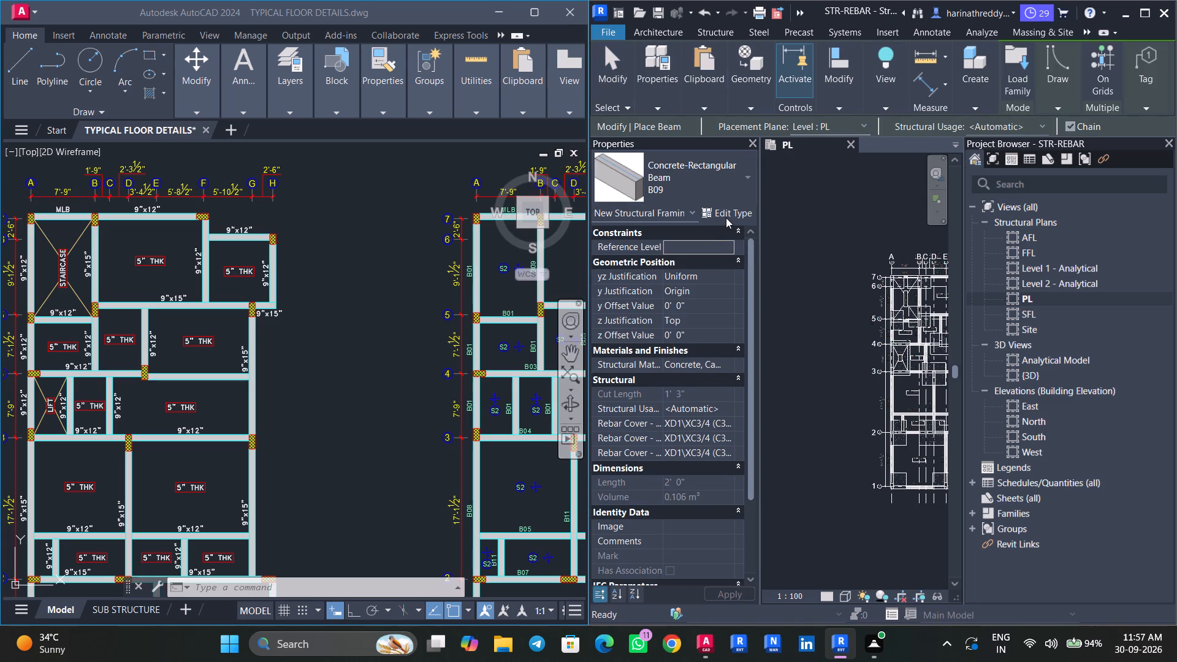
pyautogui.click(726, 217)
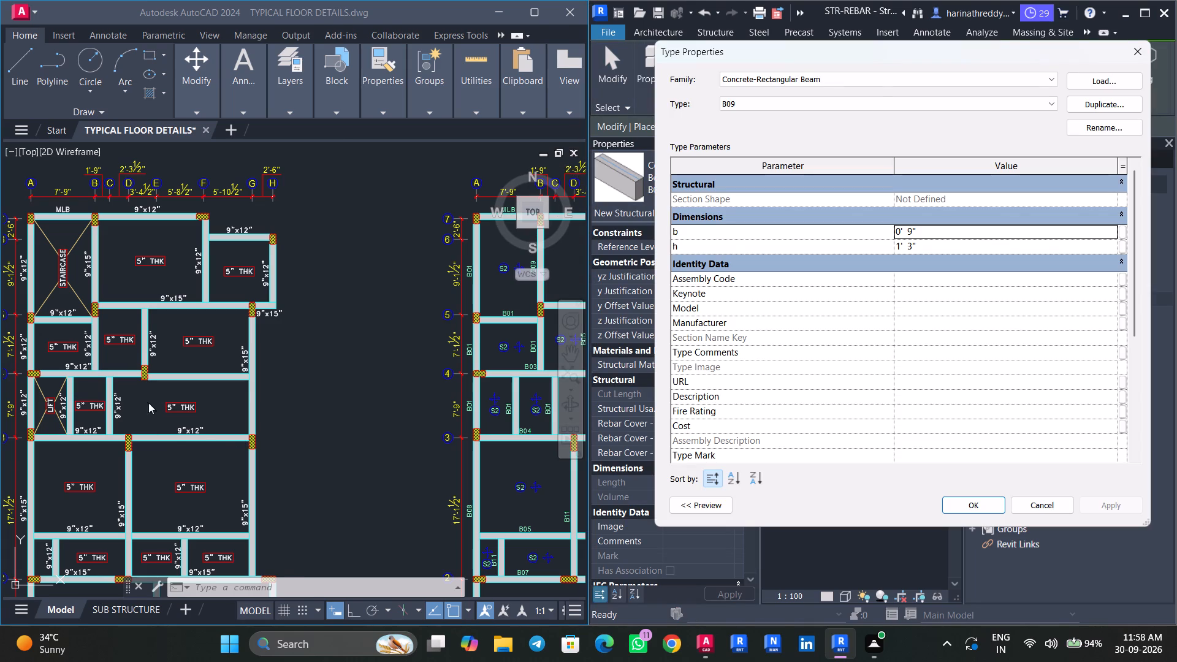
pyautogui.scroll(1, 154, 384)
pyautogui.moveTo(154, 384); pyautogui.dragTo(331, 414, button='middle')
pyautogui.scroll(-2, 310, 422)
pyautogui.moveTo(368, 434); pyautogui.dragTo(246, 428, button='middle')
pyautogui.scroll(3, 398, 386)
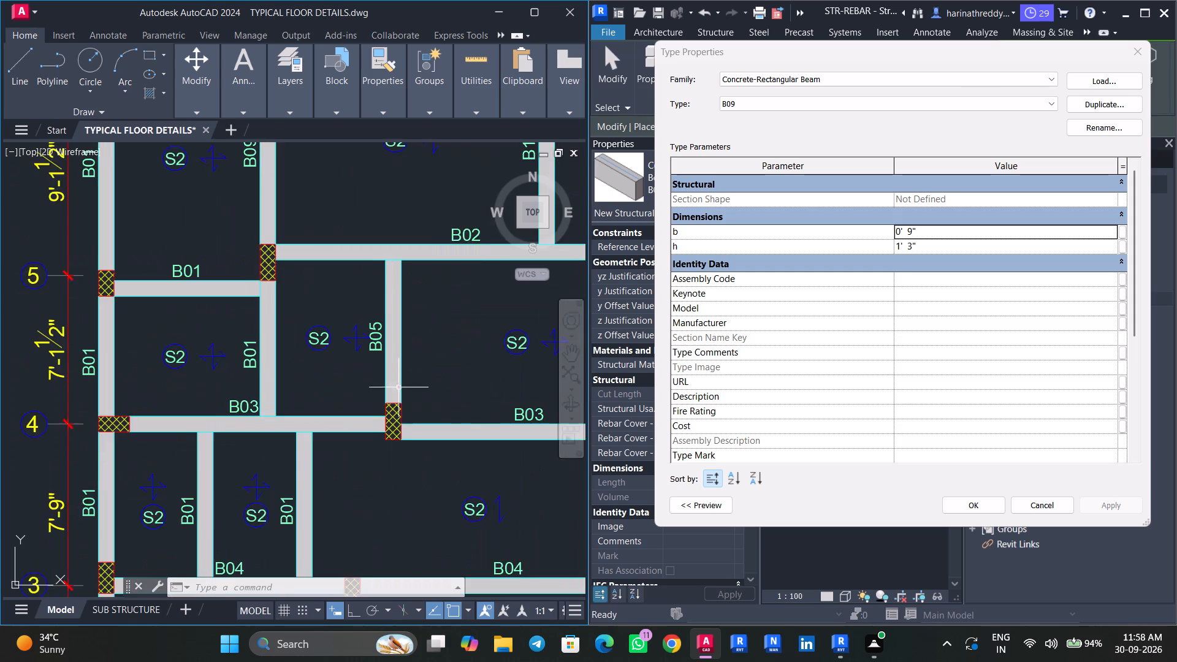
pyautogui.moveTo(406, 411); pyautogui.dragTo(291, 561, button='middle')
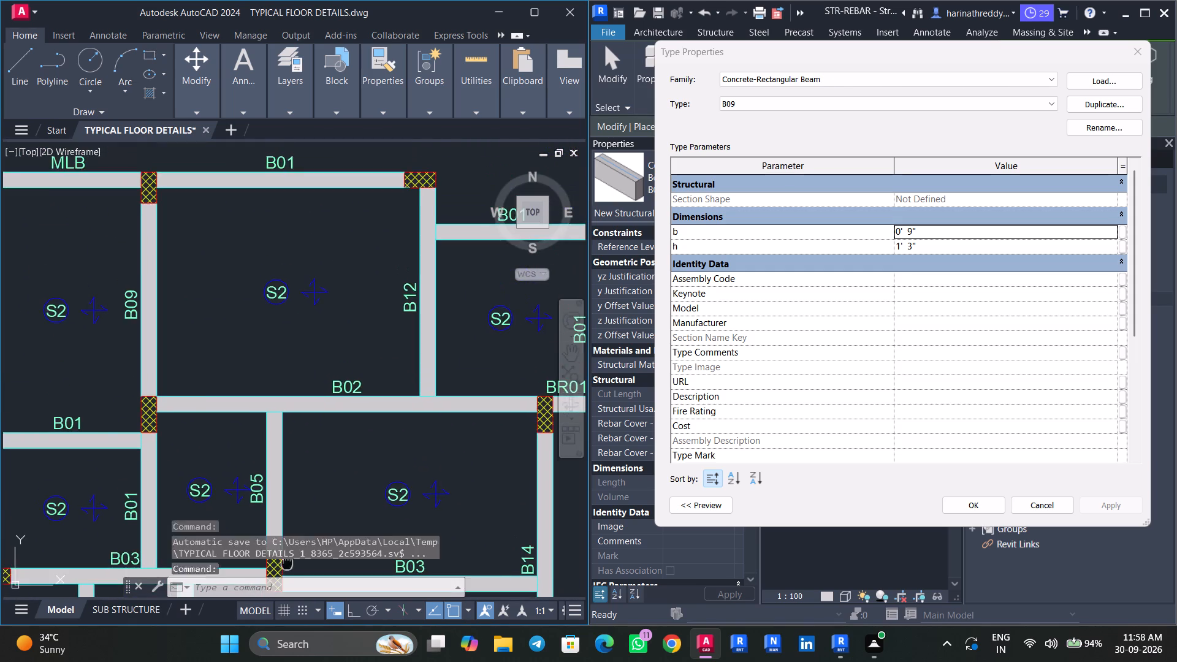
pyautogui.moveTo(291, 561); pyautogui.dragTo(382, 524, button='middle')
pyautogui.scroll(1, 378, 527)
pyautogui.scroll(-2, 378, 519)
pyautogui.moveTo(270, 468); pyautogui.dragTo(446, 431, button='middle')
pyautogui.moveTo(226, 446); pyautogui.dragTo(519, 461, button='middle')
pyautogui.moveTo(300, 463); pyautogui.dragTo(404, 469, button='middle')
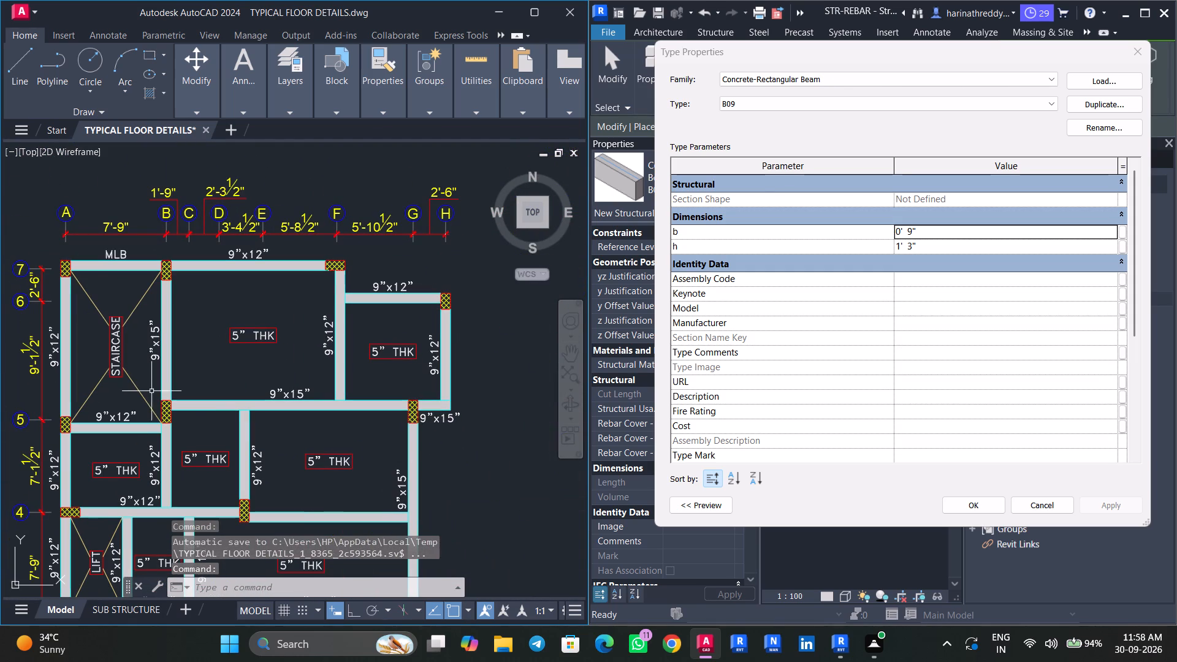
pyautogui.click(1026, 496)
pyautogui.click(1027, 500)
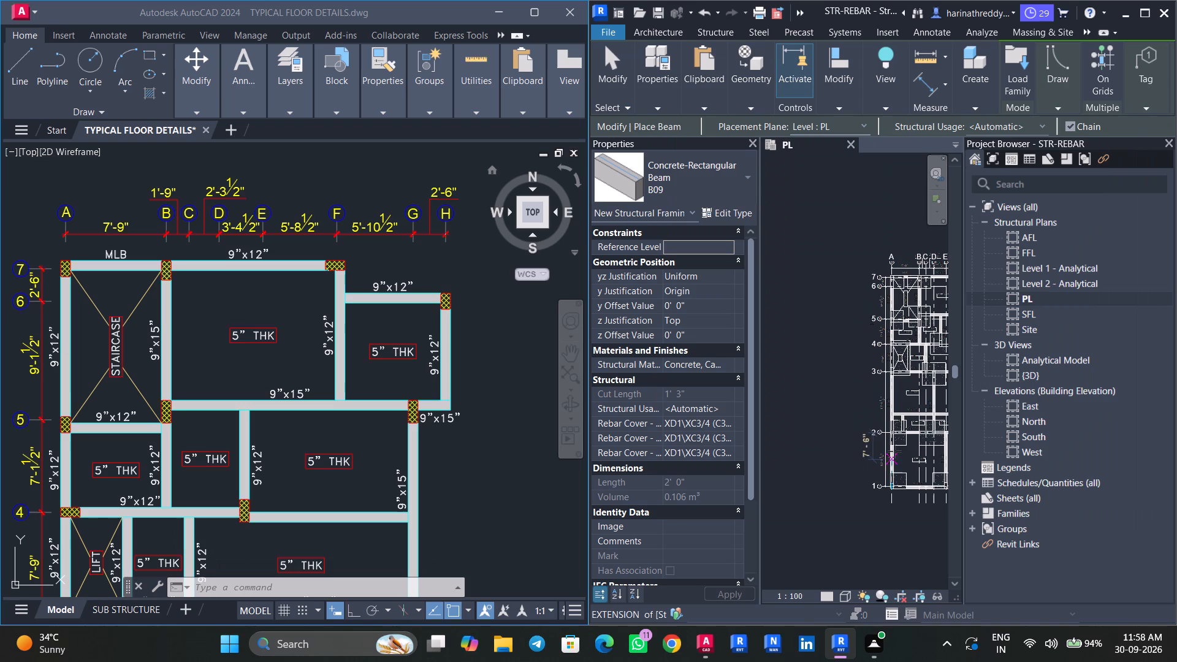
# Minimize AutoCAD and expand the Revit window to fill the screen.
pyautogui.click(494, 18)
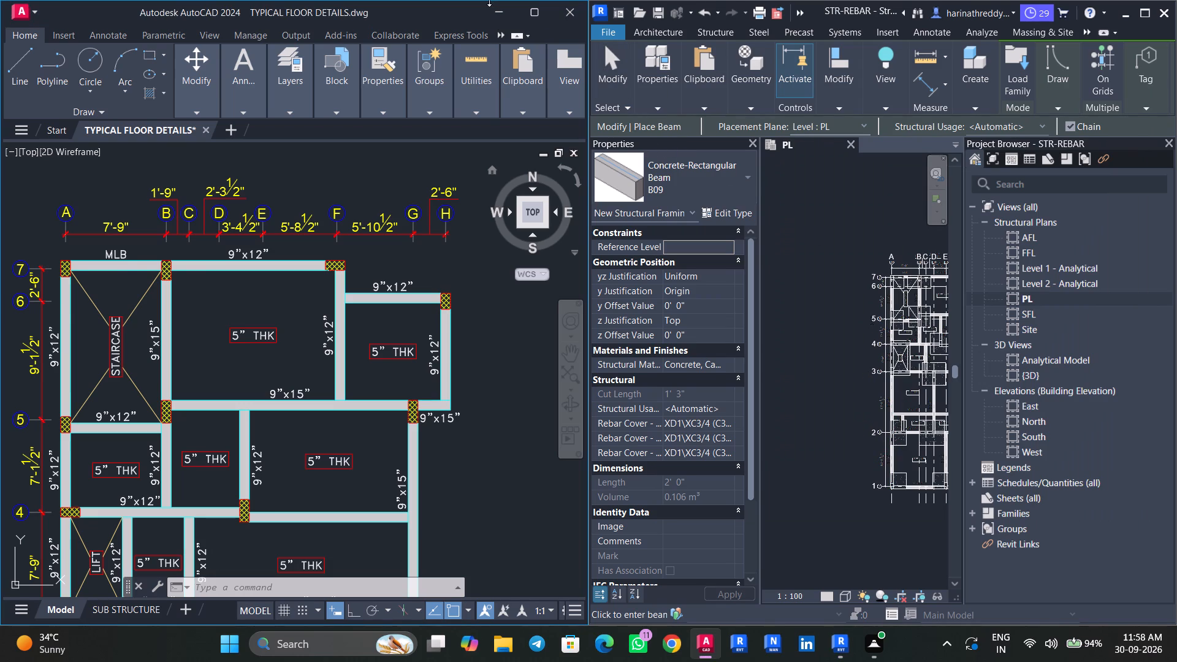
pyautogui.click(492, 4)
pyautogui.click(1141, 19)
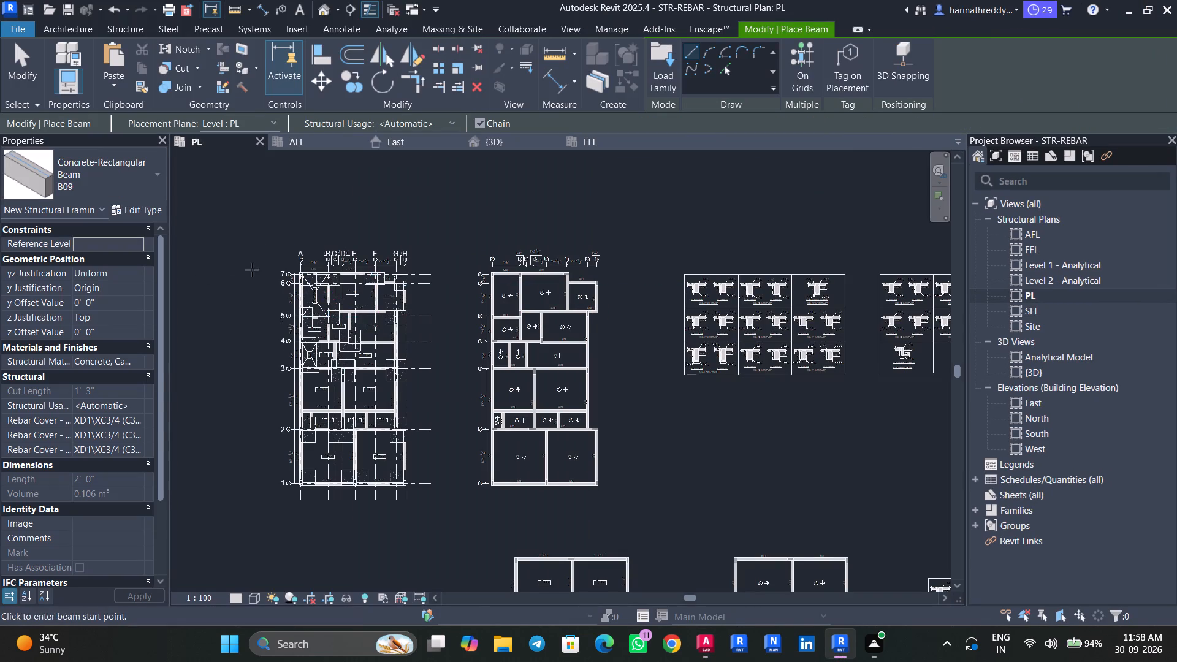
# Leave beam placement and examine the beam labels near grids 5 to 7 in both imported plans.
pyautogui.scroll(14, 281, 270)
pyautogui.scroll(3, 400, 292)
pyautogui.scroll(-1, 400, 292)
pyautogui.scroll(2, 400, 292)
pyautogui.press('Escape')
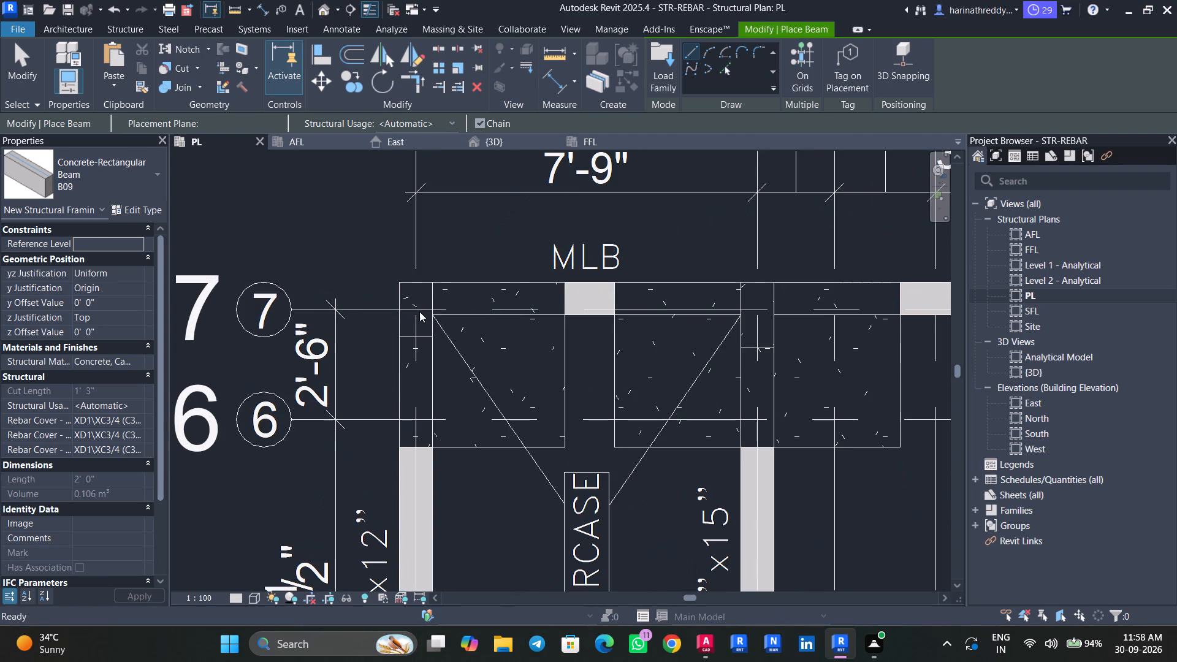
pyautogui.press('Escape')
pyautogui.press('Escape')
pyautogui.scroll(-14, 493, 326)
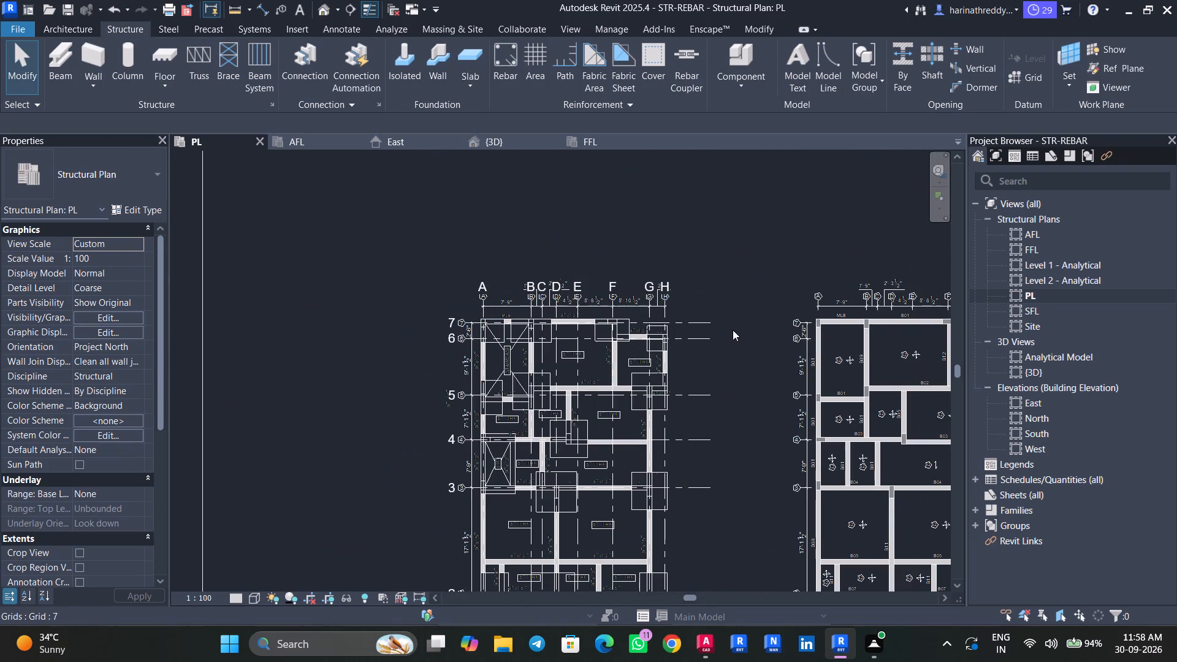
pyautogui.moveTo(761, 330); pyautogui.dragTo(652, 337, button='middle')
pyautogui.scroll(6, 749, 330)
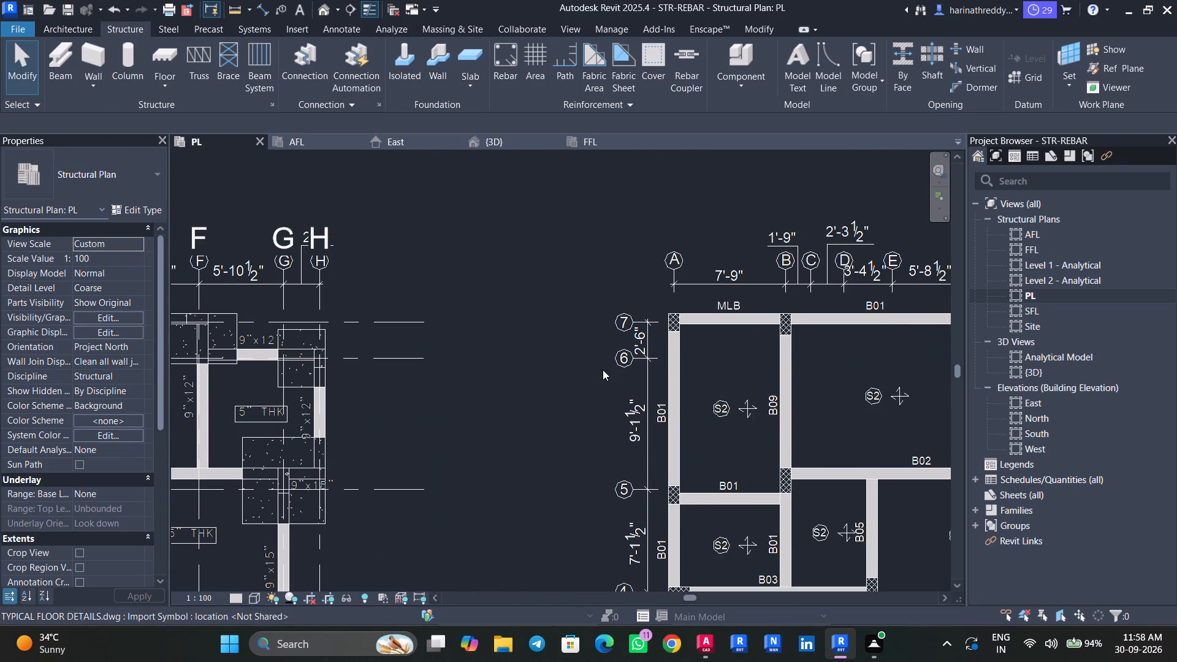
# Place a B09 beam about 3'-0" long on level PL, from the A/7 column along the MLB beam's outer edge to the footing edge.
pyautogui.press('b')
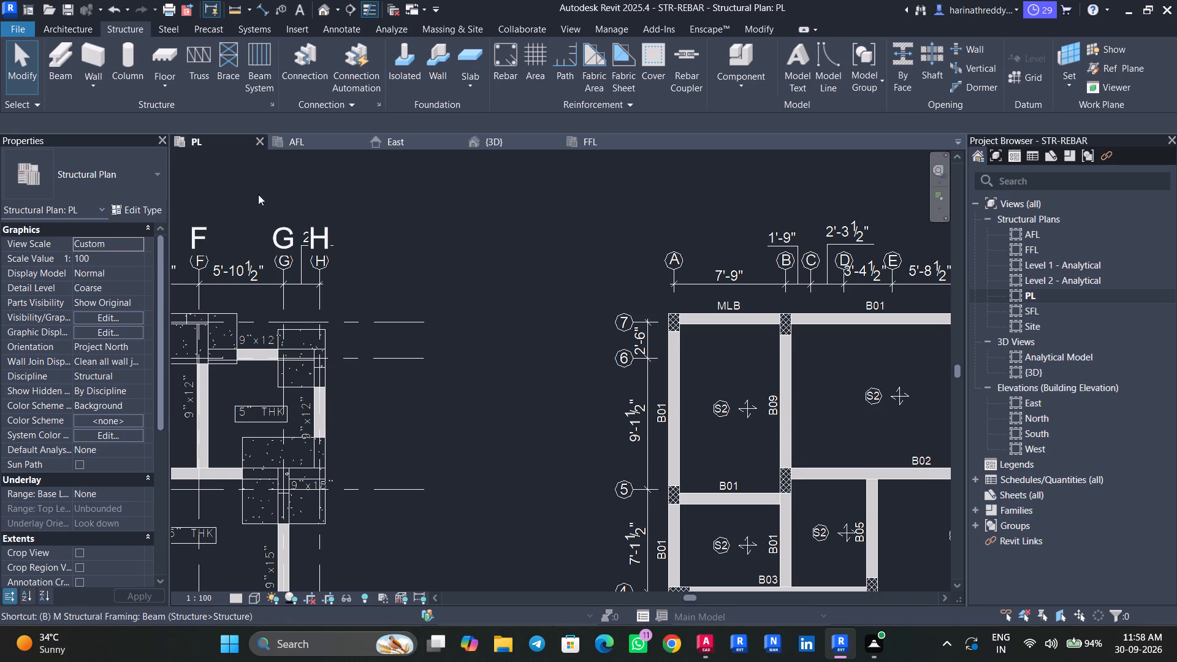
pyautogui.click(64, 82)
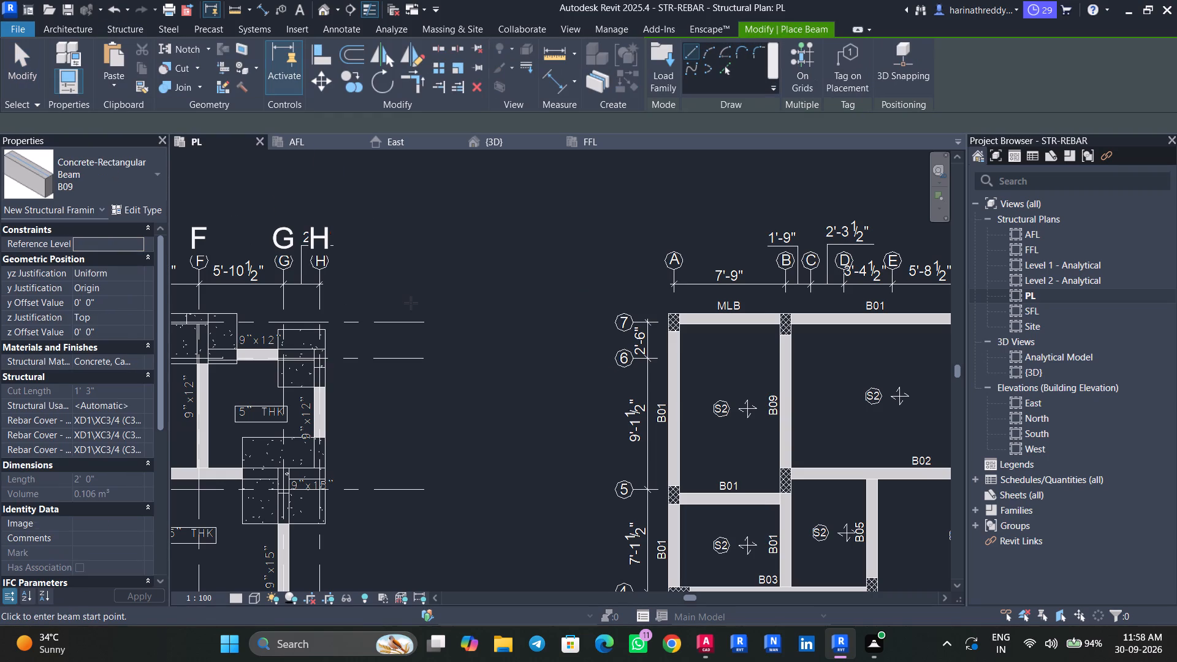
pyautogui.scroll(-2, 412, 300)
pyautogui.moveTo(397, 319); pyautogui.dragTo(547, 305, button='middle')
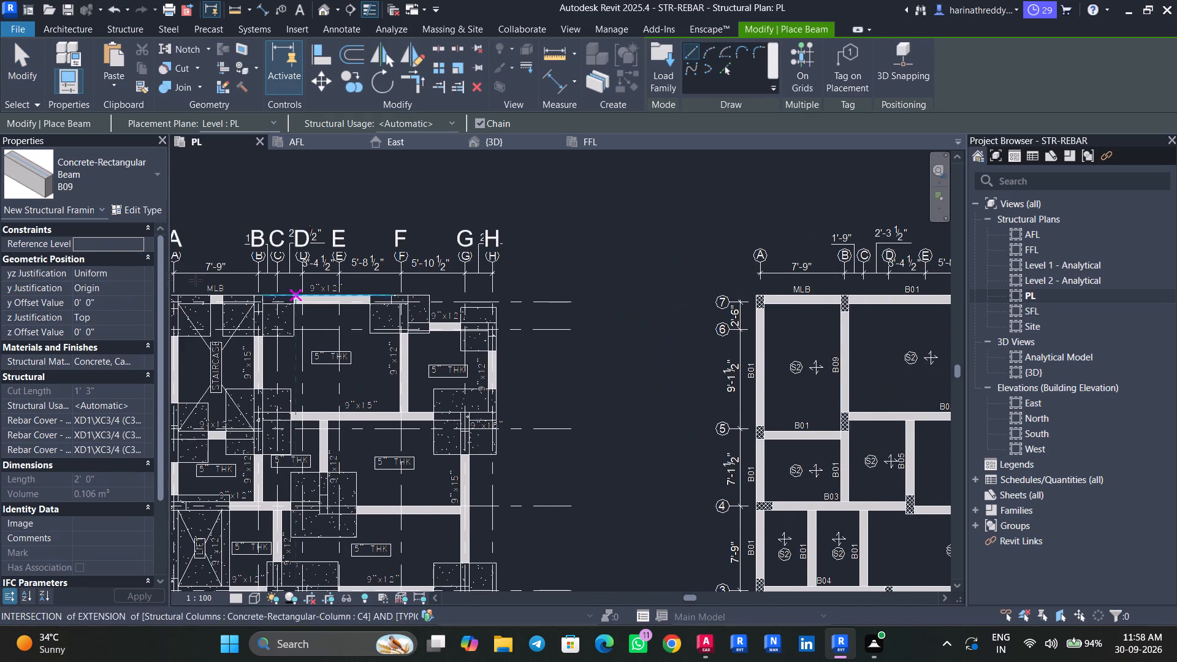
pyautogui.moveTo(245, 271); pyautogui.dragTo(364, 267, button='middle')
pyautogui.scroll(7, 305, 295)
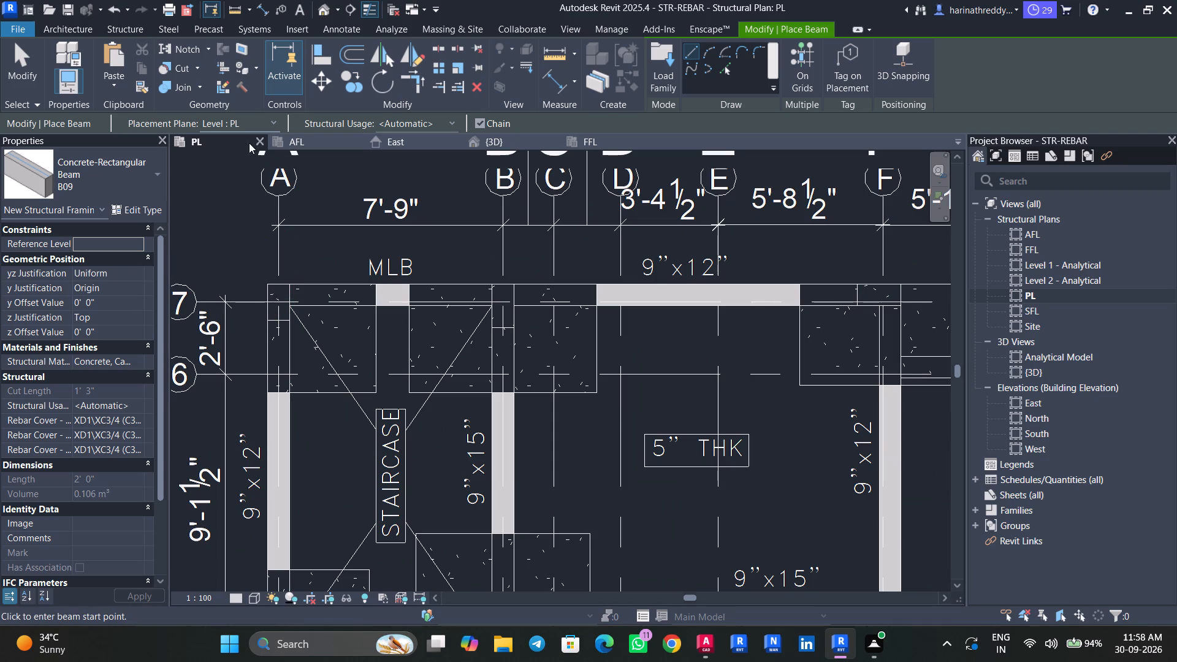
pyautogui.click(248, 124)
pyautogui.click(246, 124)
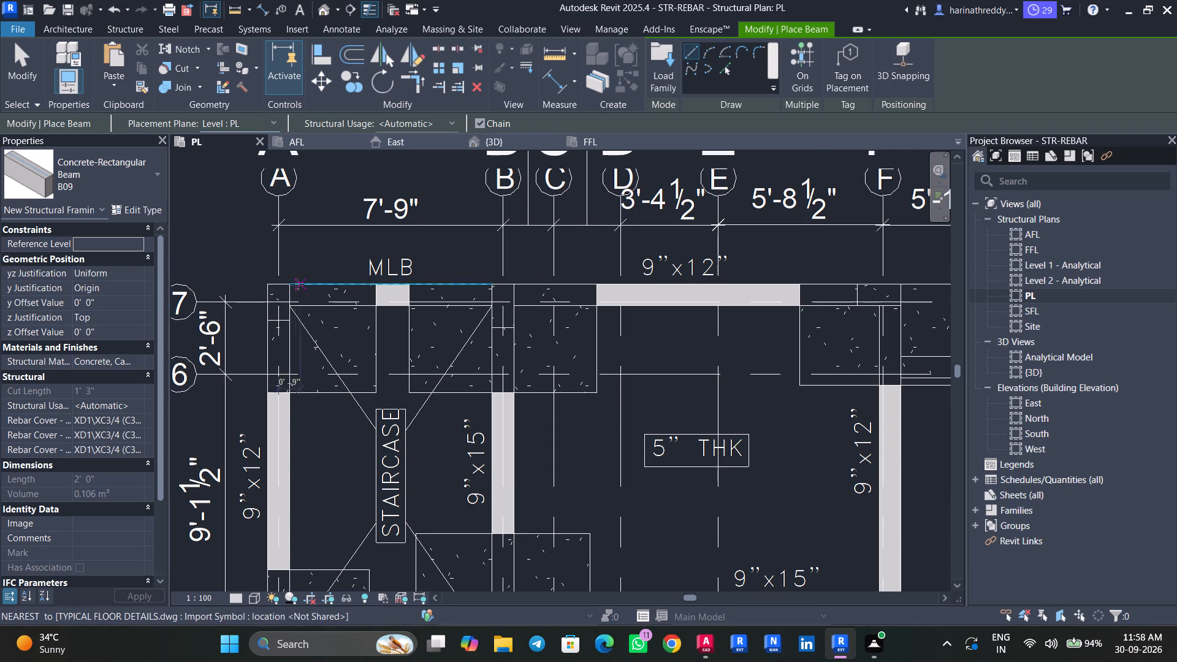
pyautogui.scroll(1, 290, 288)
pyautogui.scroll(-1, 290, 288)
pyautogui.scroll(6, 290, 288)
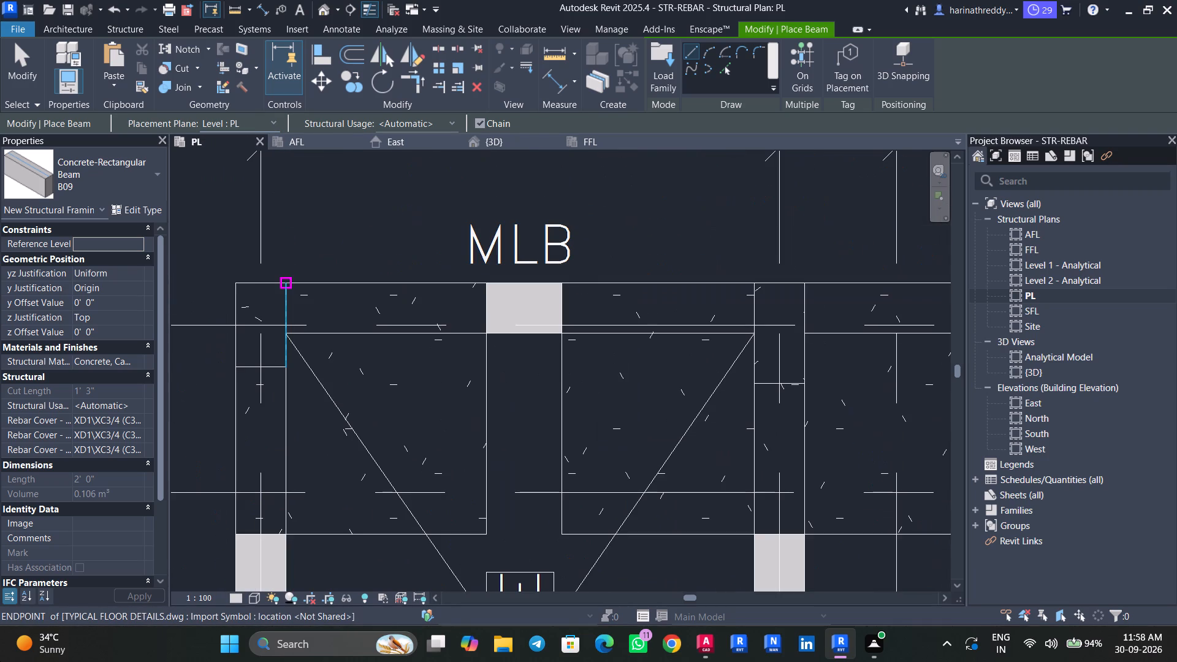
pyautogui.scroll(7, 0, 661)
pyautogui.scroll(4, 284, 278)
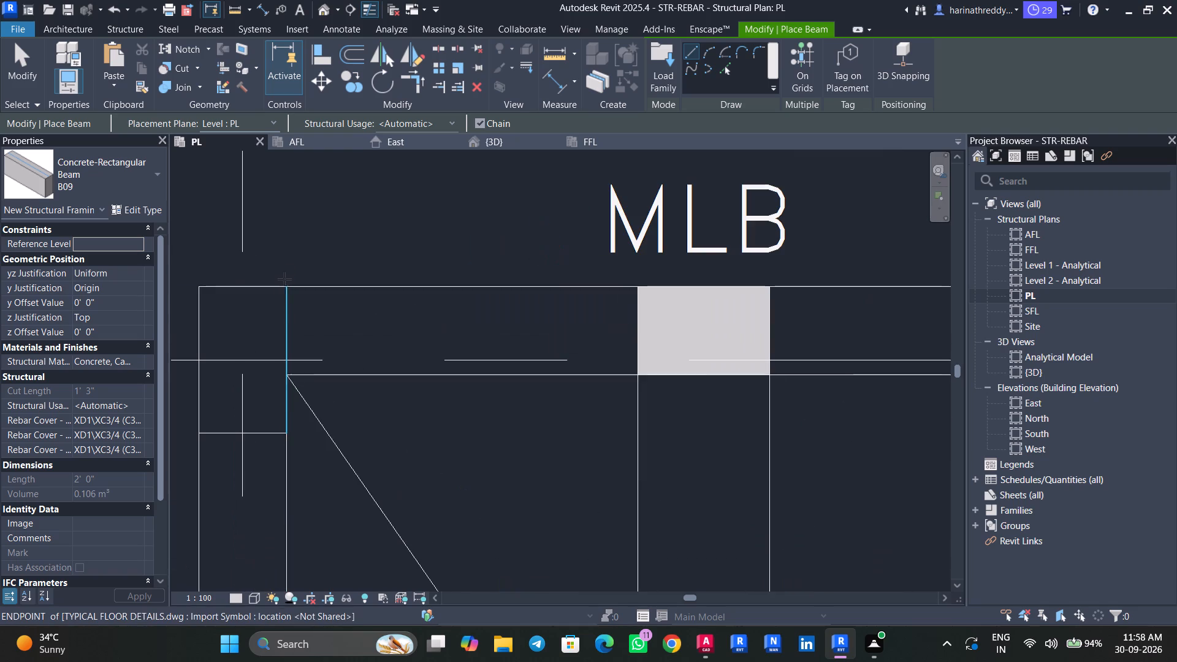
pyautogui.click(288, 285)
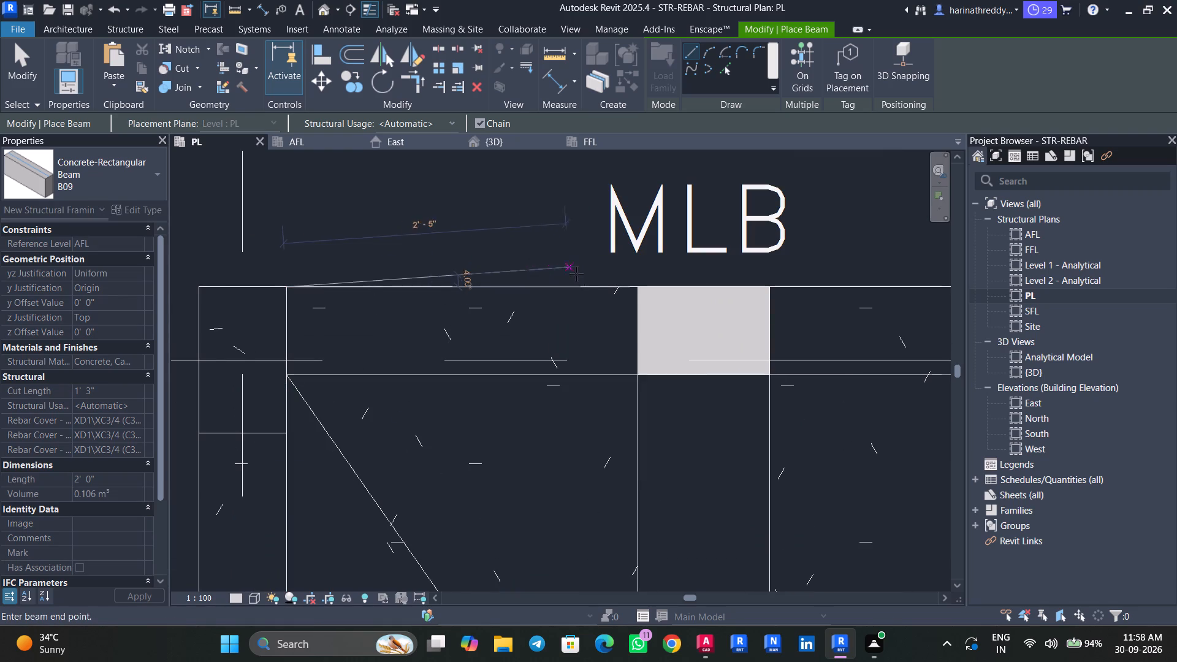
pyautogui.scroll(3, 638, 287)
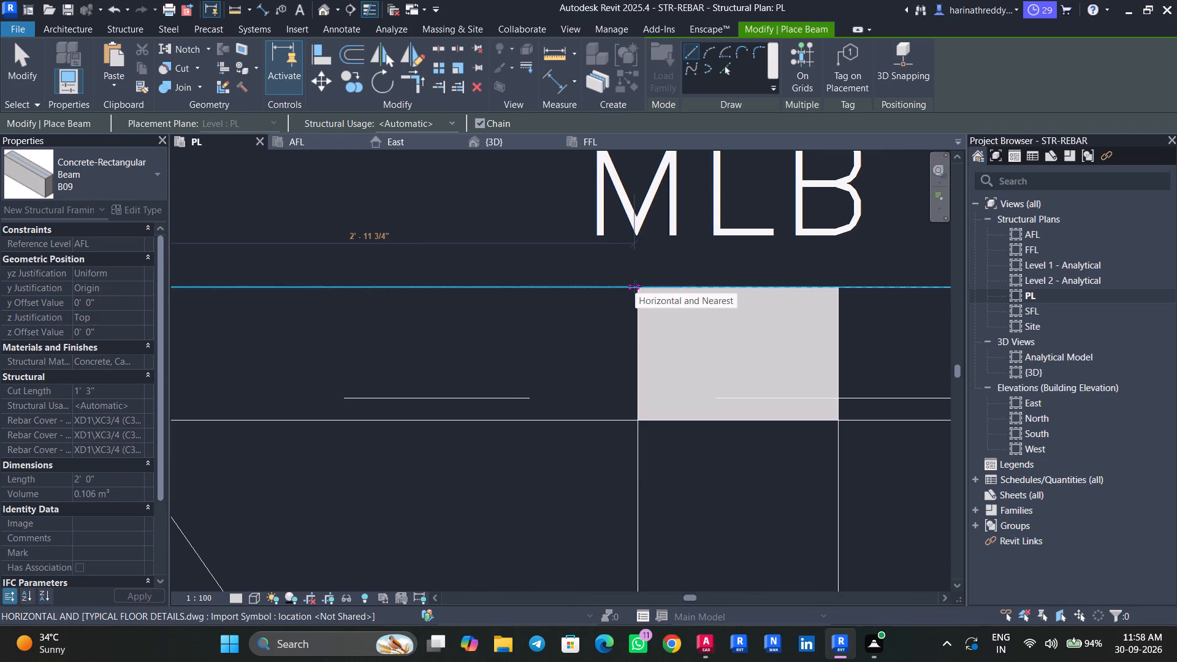
pyautogui.scroll(3, 639, 289)
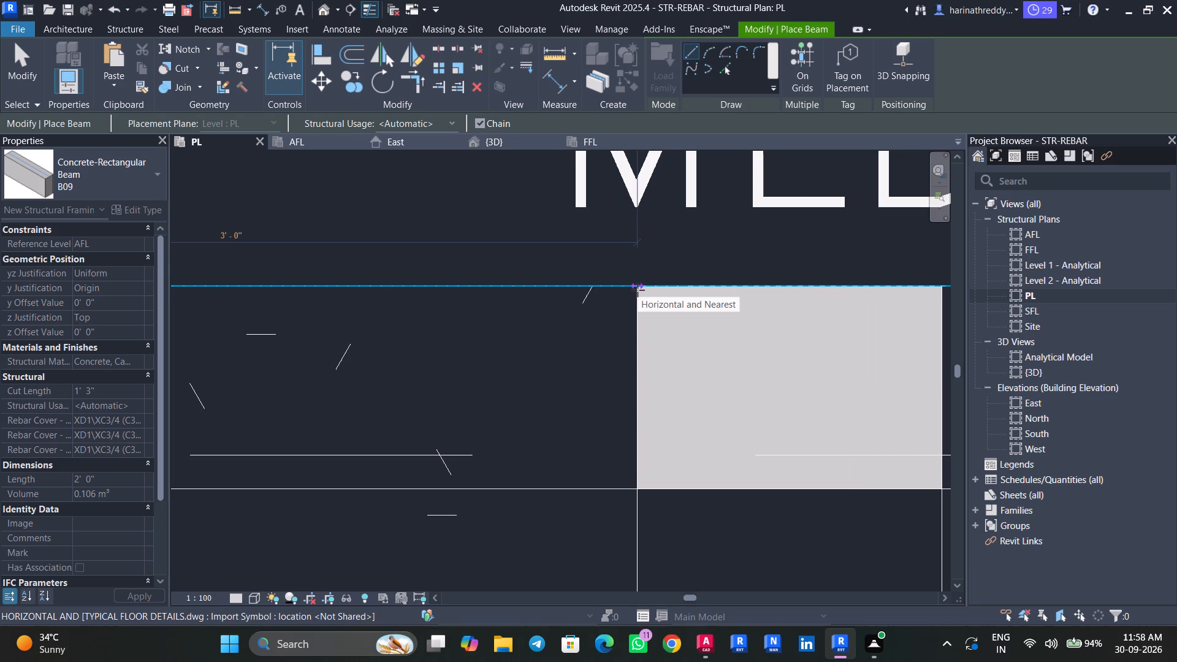
pyautogui.press('Tab')
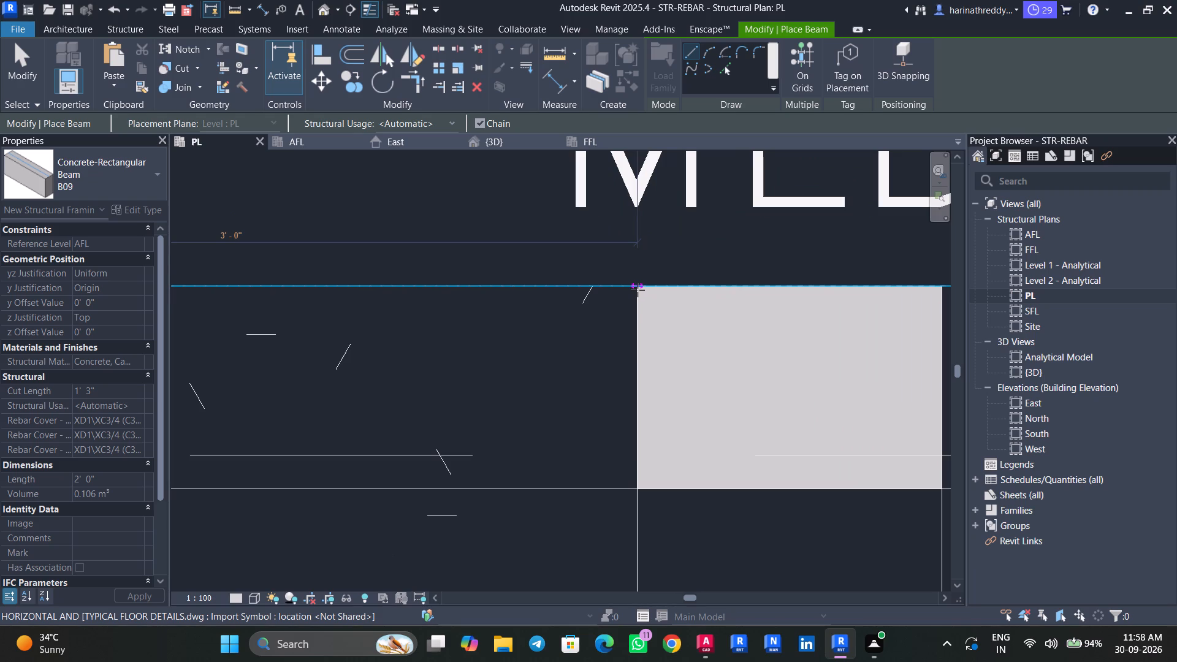
pyautogui.scroll(2, 644, 289)
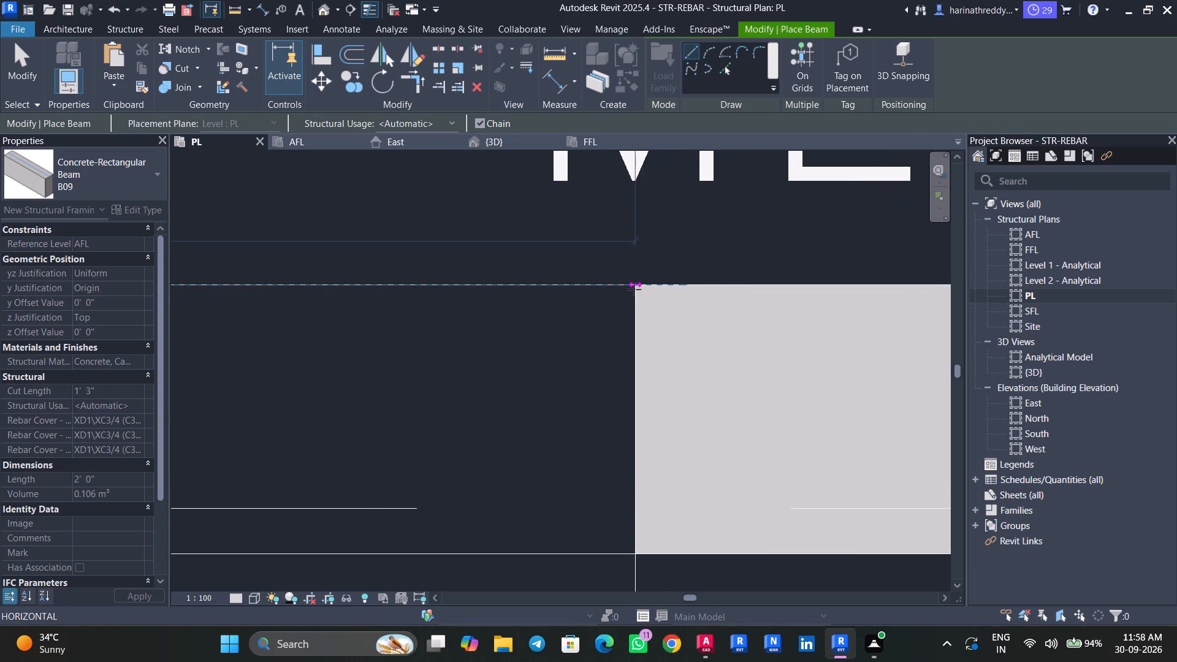
pyautogui.scroll(5, 638, 286)
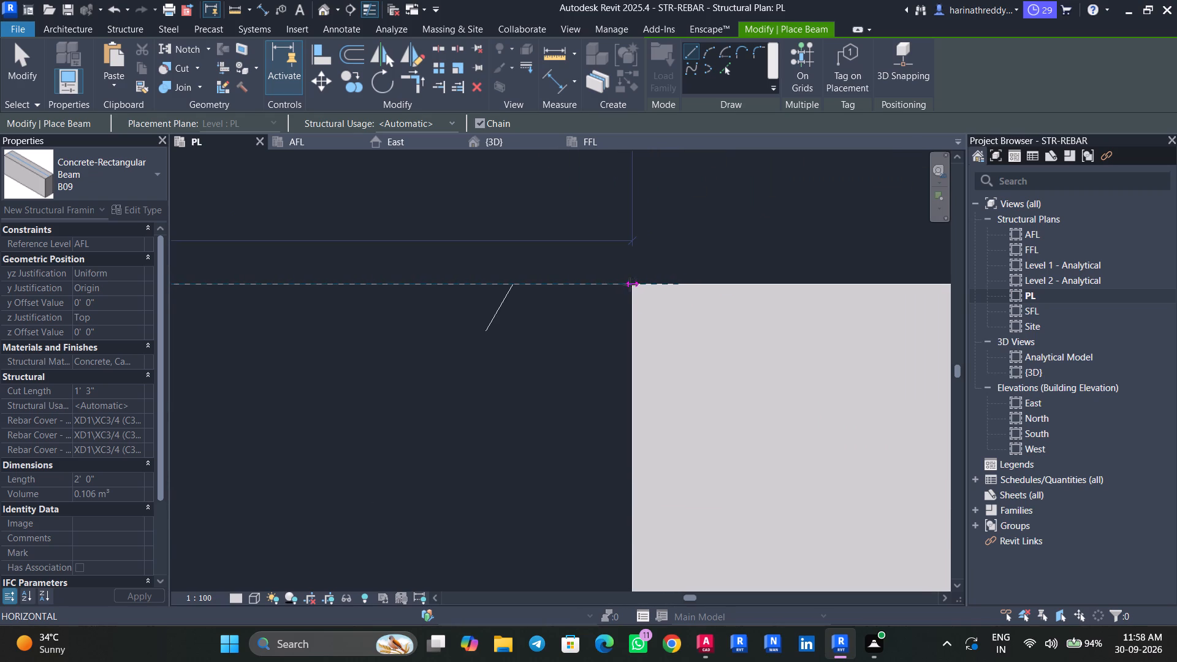
pyautogui.scroll(3, 629, 285)
pyautogui.click(634, 285)
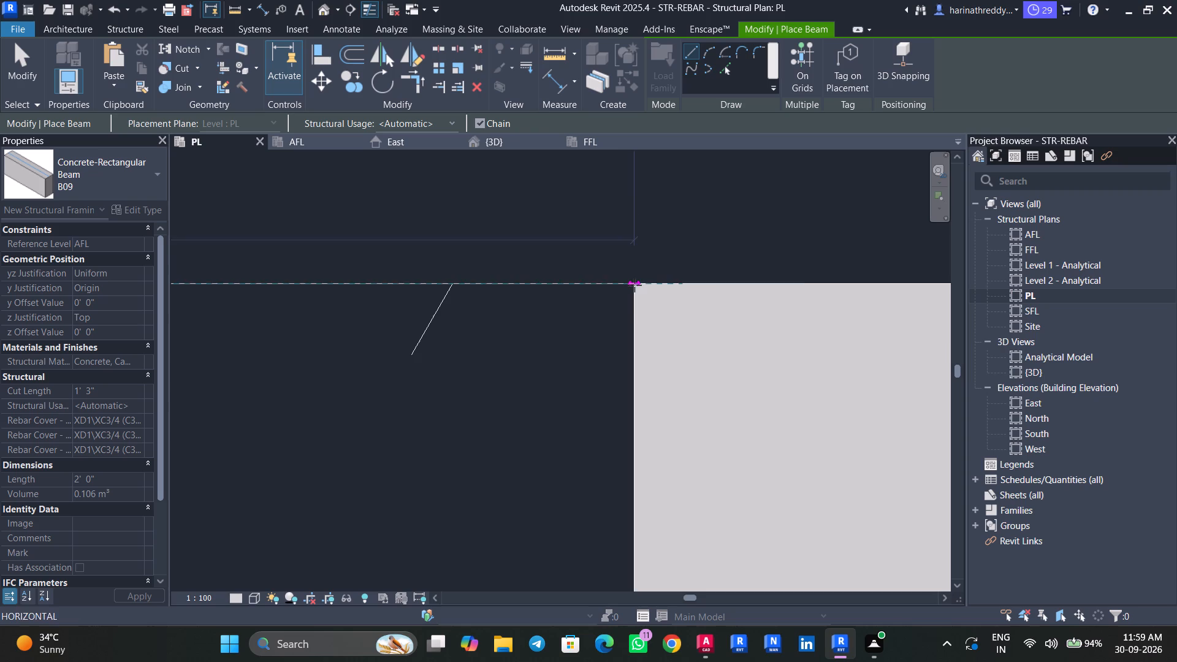
pyautogui.press('Escape')
pyautogui.press('Escape')
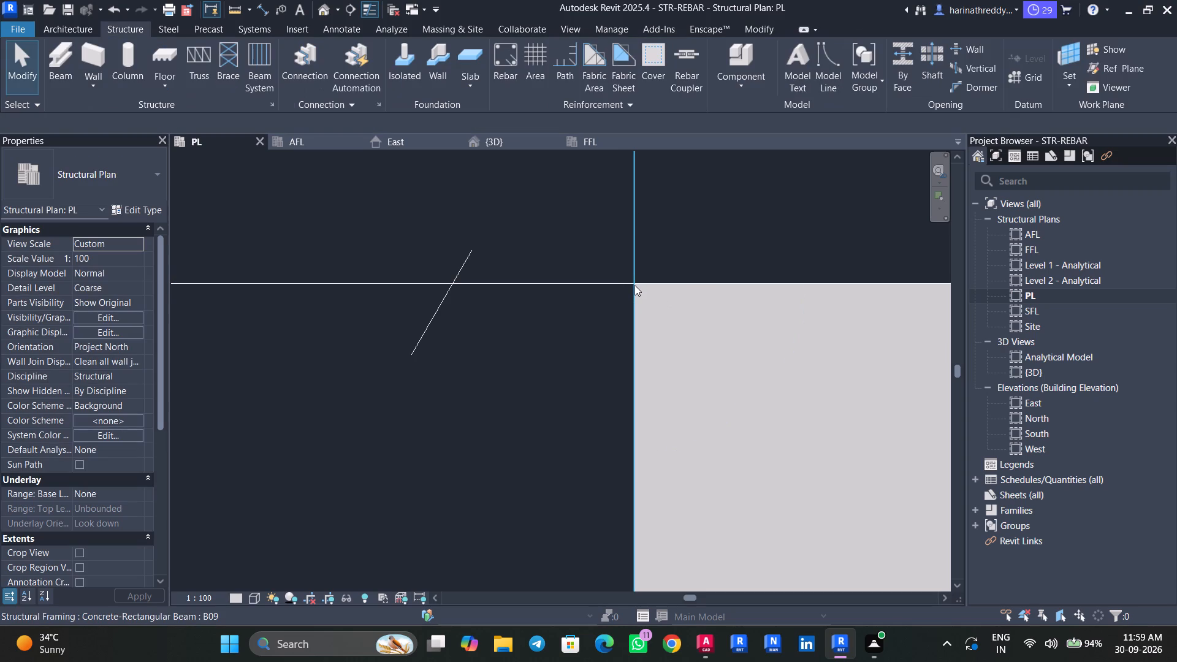
# Inspect the new B09 beam's position against the MLB beam outline in the imported plan, then deselect it.
pyautogui.scroll(-7, 640, 213)
pyautogui.scroll(1, 648, 208)
pyautogui.moveTo(649, 212); pyautogui.dragTo(650, 317, button='middle')
pyautogui.scroll(-5, 654, 292)
pyautogui.click(587, 341)
pyautogui.scroll(-3, 585, 341)
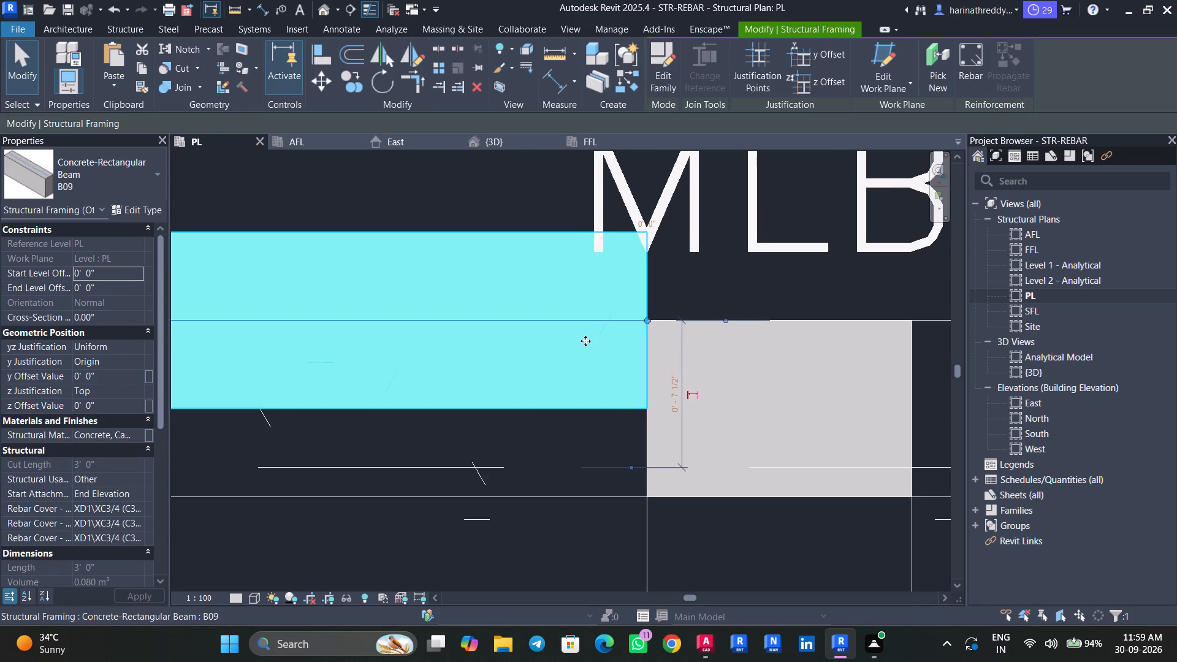
pyautogui.scroll(1, 585, 341)
pyautogui.scroll(-2, 585, 341)
pyautogui.moveTo(547, 352); pyautogui.dragTo(667, 306, button='middle')
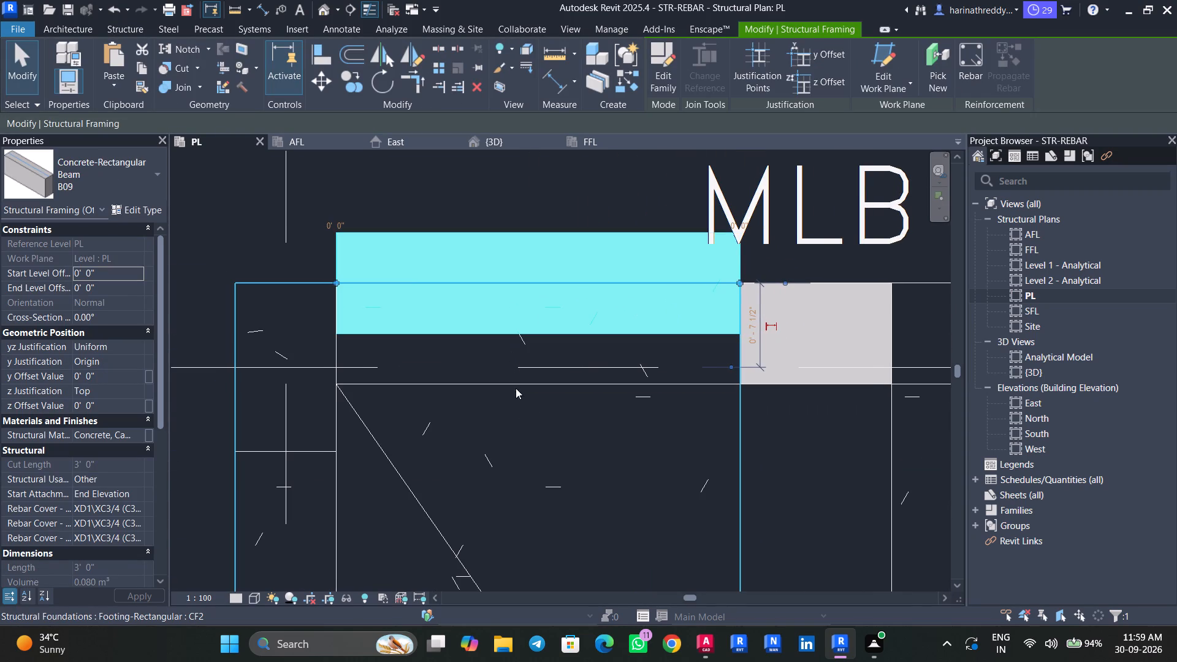
pyautogui.press('Escape')
pyautogui.press('Escape')
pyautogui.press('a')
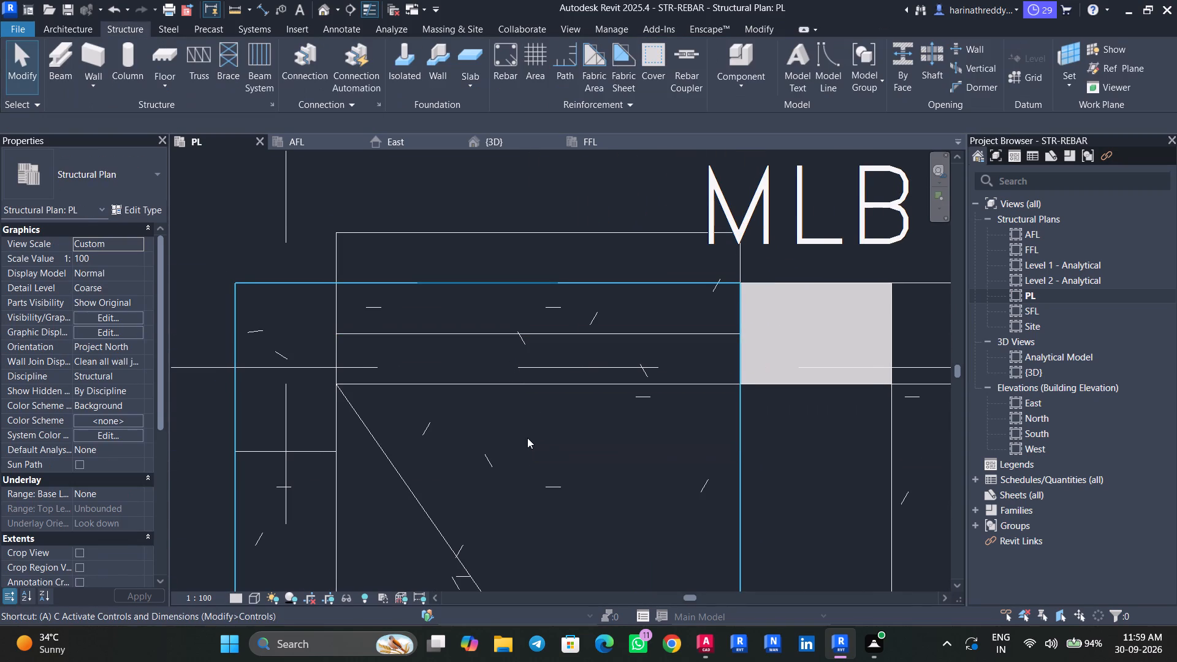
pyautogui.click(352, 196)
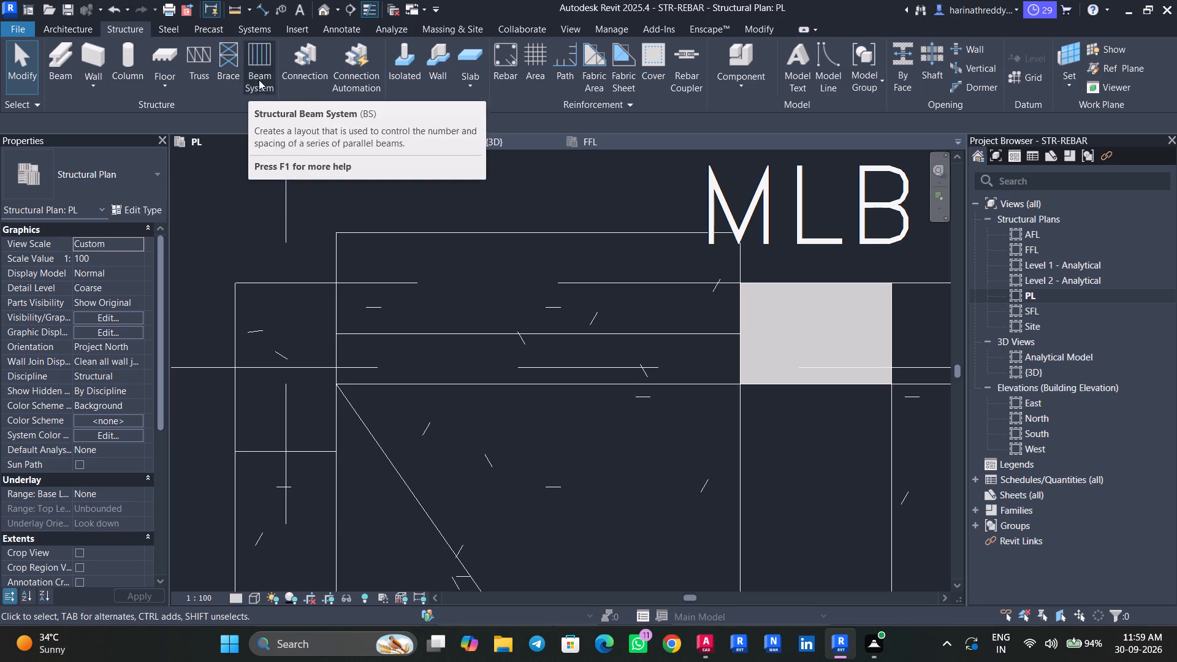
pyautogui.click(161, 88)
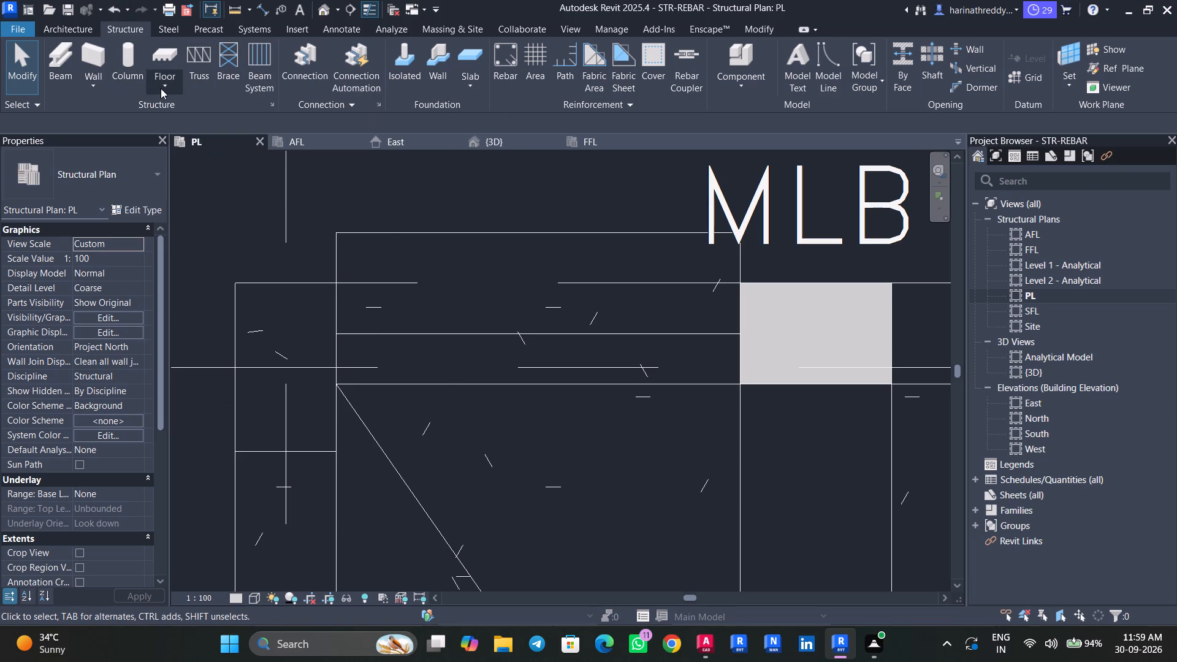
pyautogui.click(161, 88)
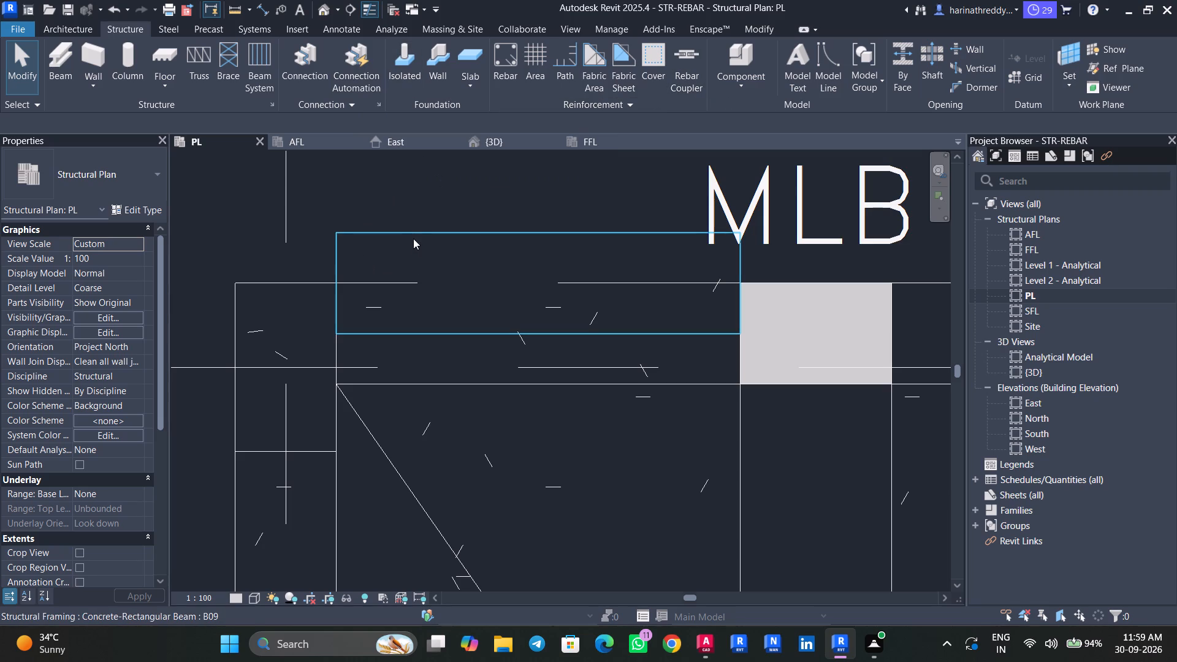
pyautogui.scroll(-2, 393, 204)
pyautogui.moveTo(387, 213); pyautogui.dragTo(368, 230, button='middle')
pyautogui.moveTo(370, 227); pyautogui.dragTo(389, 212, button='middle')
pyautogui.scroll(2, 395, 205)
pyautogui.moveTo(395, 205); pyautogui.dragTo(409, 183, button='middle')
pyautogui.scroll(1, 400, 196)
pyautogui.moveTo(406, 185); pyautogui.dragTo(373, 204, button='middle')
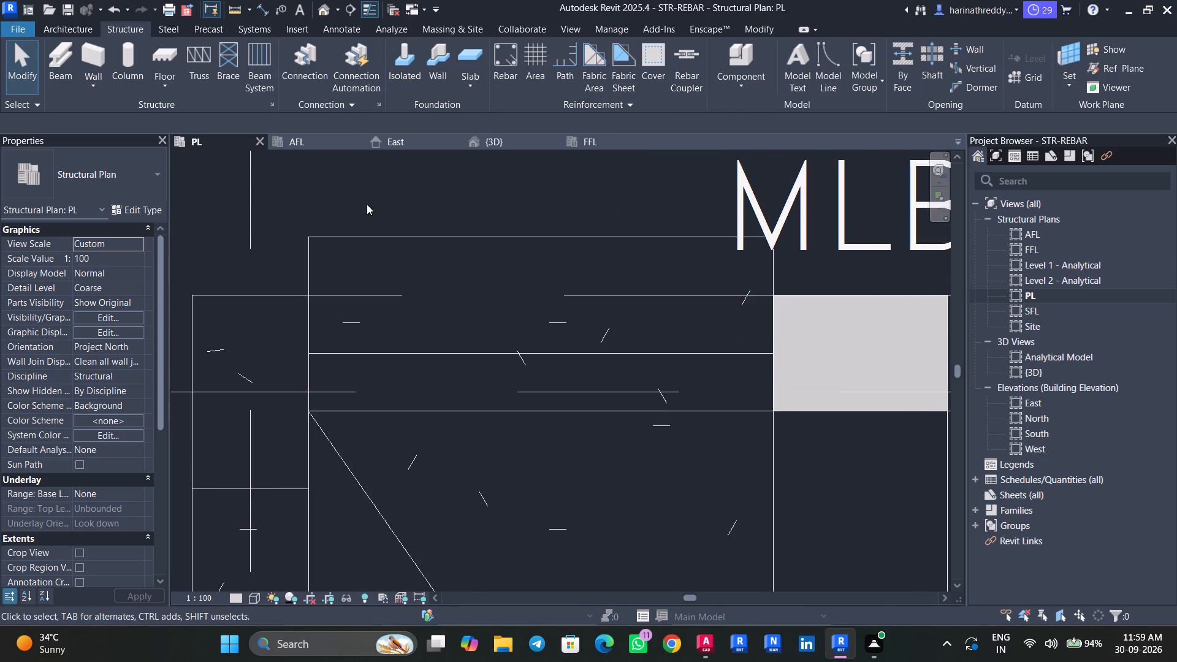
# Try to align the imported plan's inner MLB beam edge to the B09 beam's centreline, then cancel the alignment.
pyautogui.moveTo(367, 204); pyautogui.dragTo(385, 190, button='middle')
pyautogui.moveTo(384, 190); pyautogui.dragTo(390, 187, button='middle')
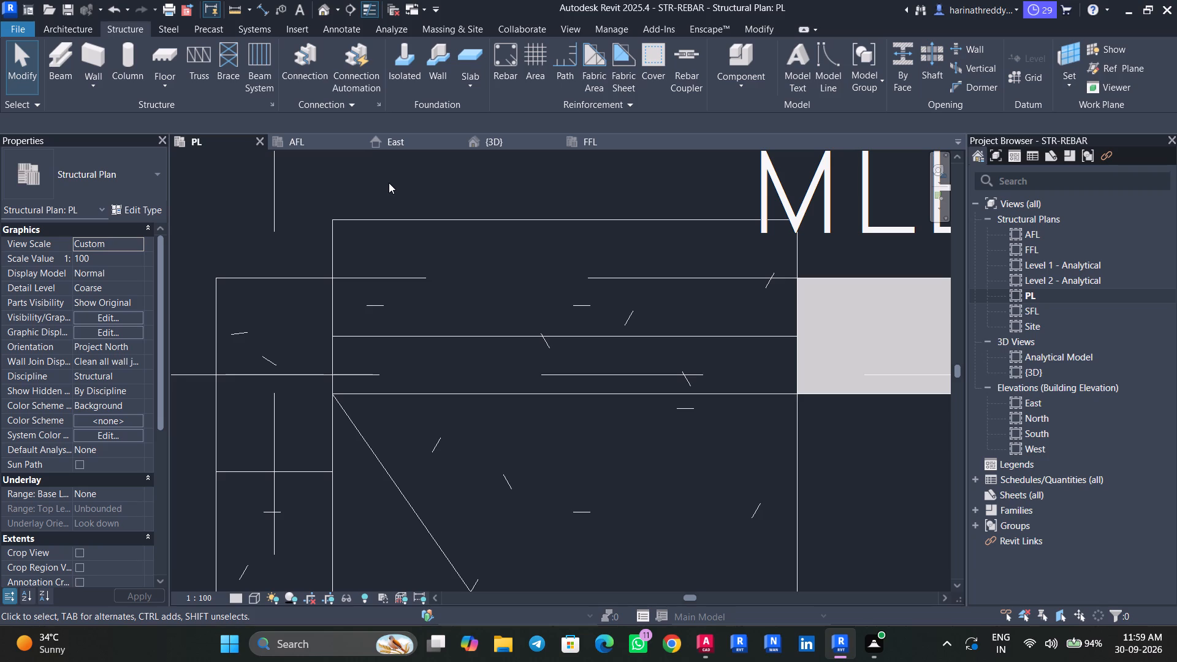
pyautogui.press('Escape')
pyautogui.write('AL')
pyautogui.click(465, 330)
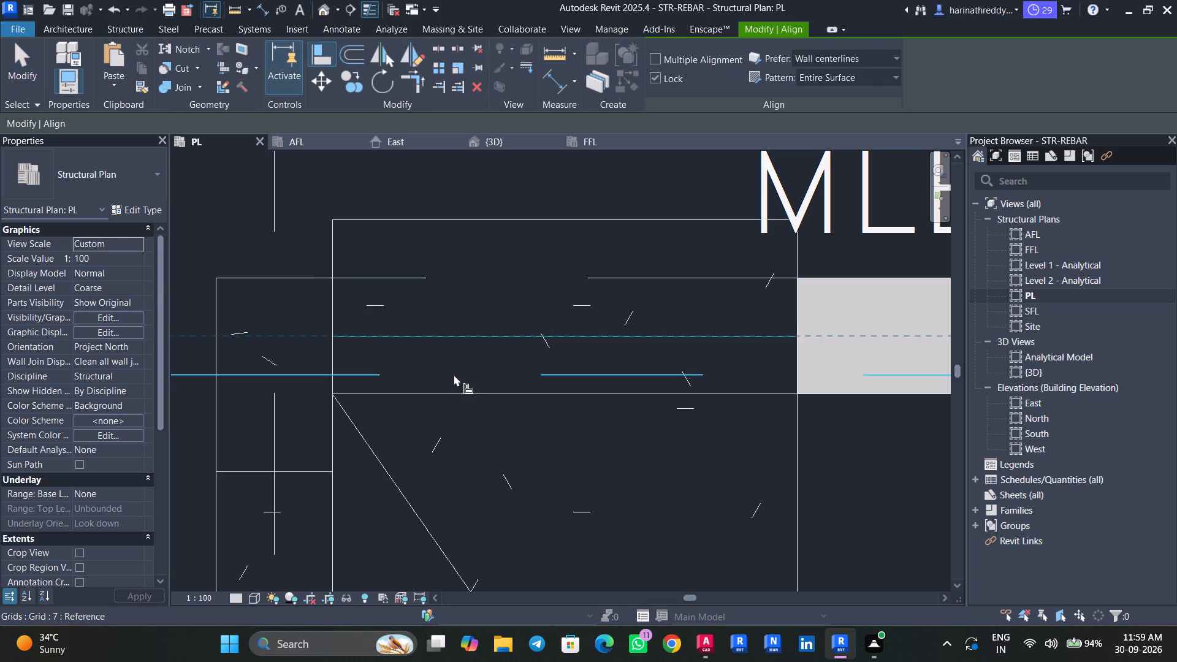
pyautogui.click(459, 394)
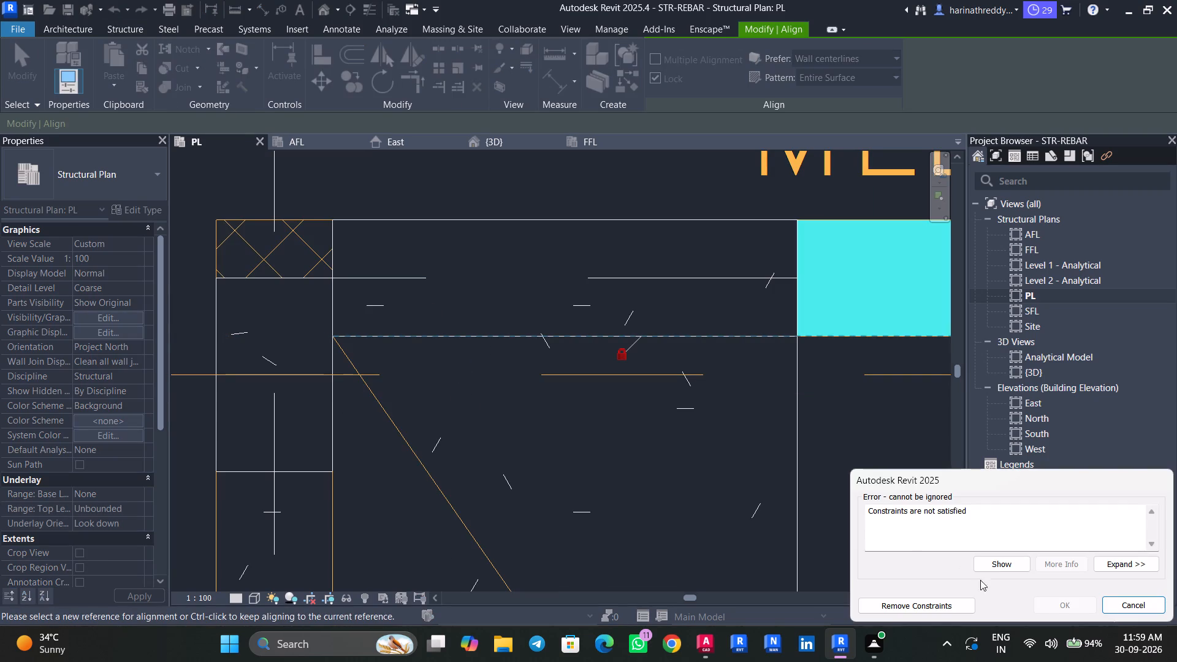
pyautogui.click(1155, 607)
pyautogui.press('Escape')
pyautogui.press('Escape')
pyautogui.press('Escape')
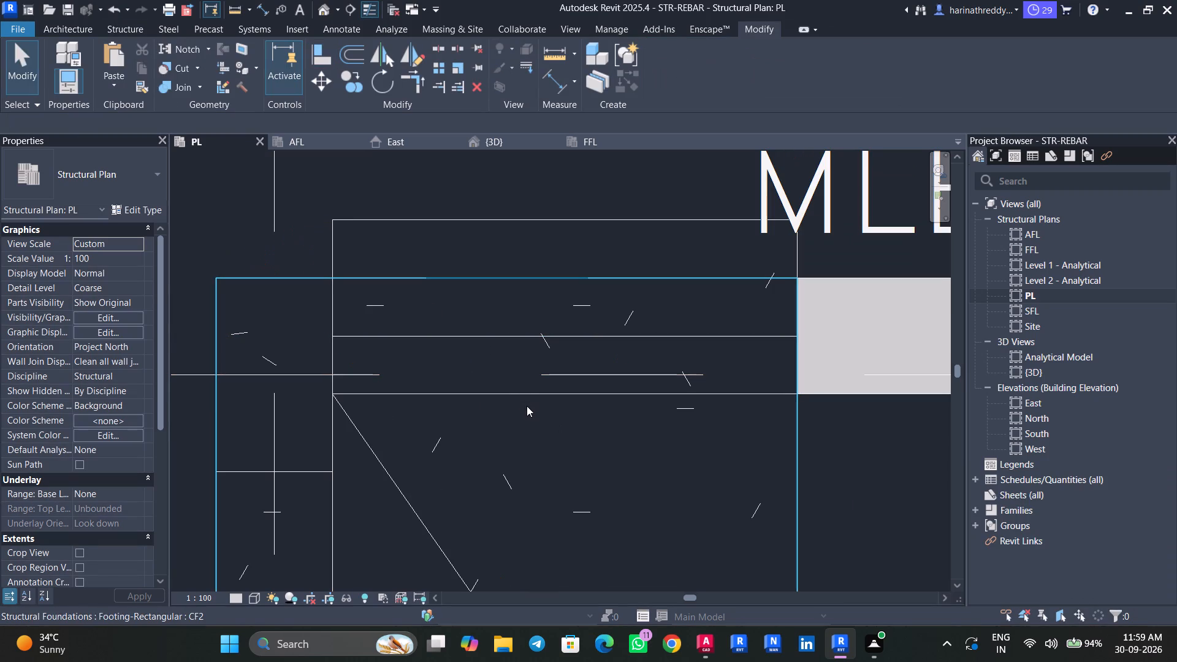
# Align the B09 beam's inner edge with the MLB beam's inner edge in the imported plan, then deselect the beam.
pyautogui.write('AL')
pyautogui.click(541, 392)
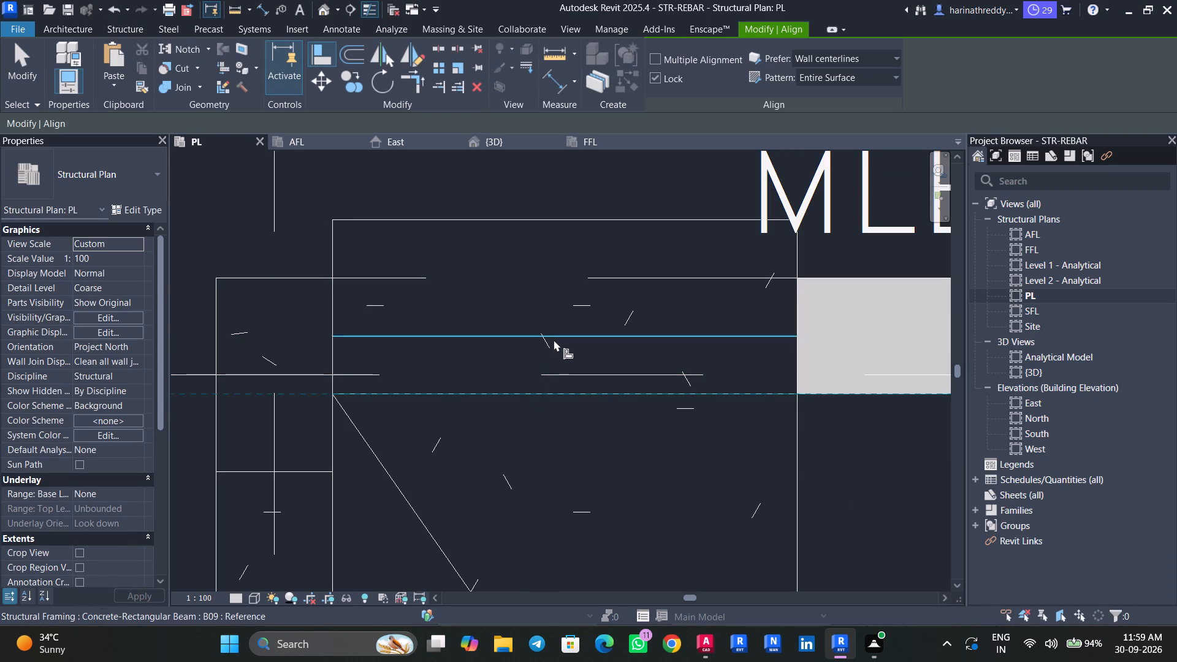
pyautogui.click(554, 338)
pyautogui.press('Escape')
pyautogui.press('Escape')
pyautogui.press('Escape')
pyautogui.click(432, 366)
pyautogui.scroll(1, 576, 426)
pyautogui.scroll(-4, 576, 426)
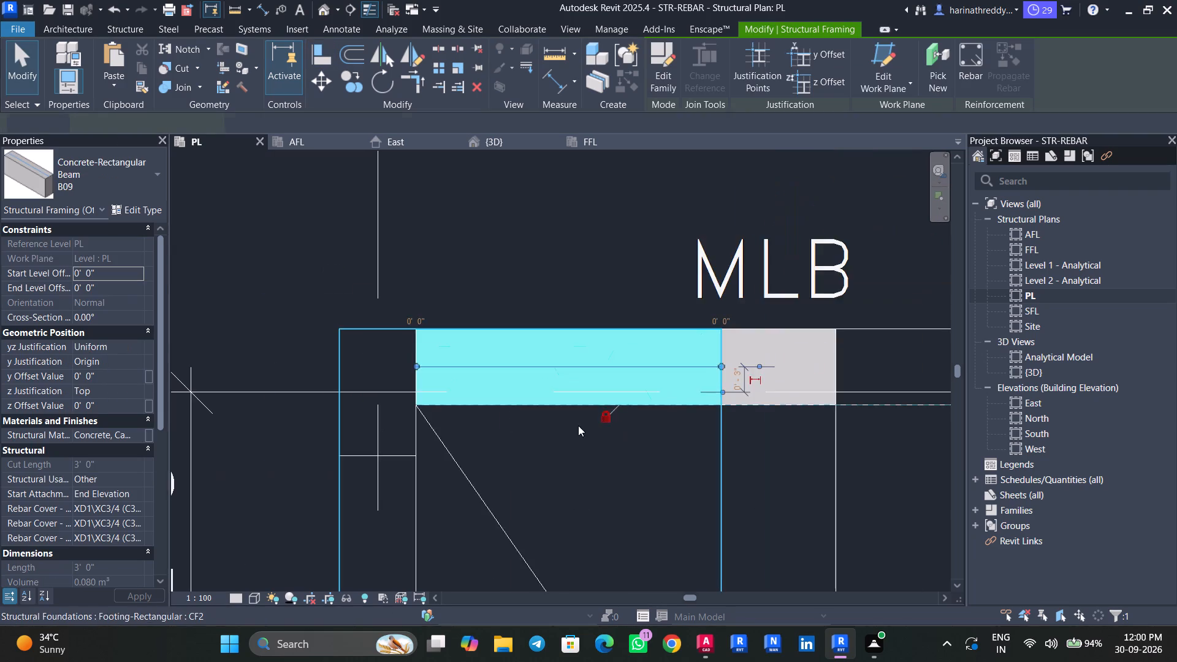
pyautogui.moveTo(590, 432); pyautogui.dragTo(264, 386, button='middle')
pyautogui.press('Escape')
pyautogui.press('Escape')
# Examine the grid 7 beam labels between grids A and H in both imported plans.
pyautogui.scroll(-9, 517, 410)
pyautogui.moveTo(577, 420); pyautogui.dragTo(412, 404, button='middle')
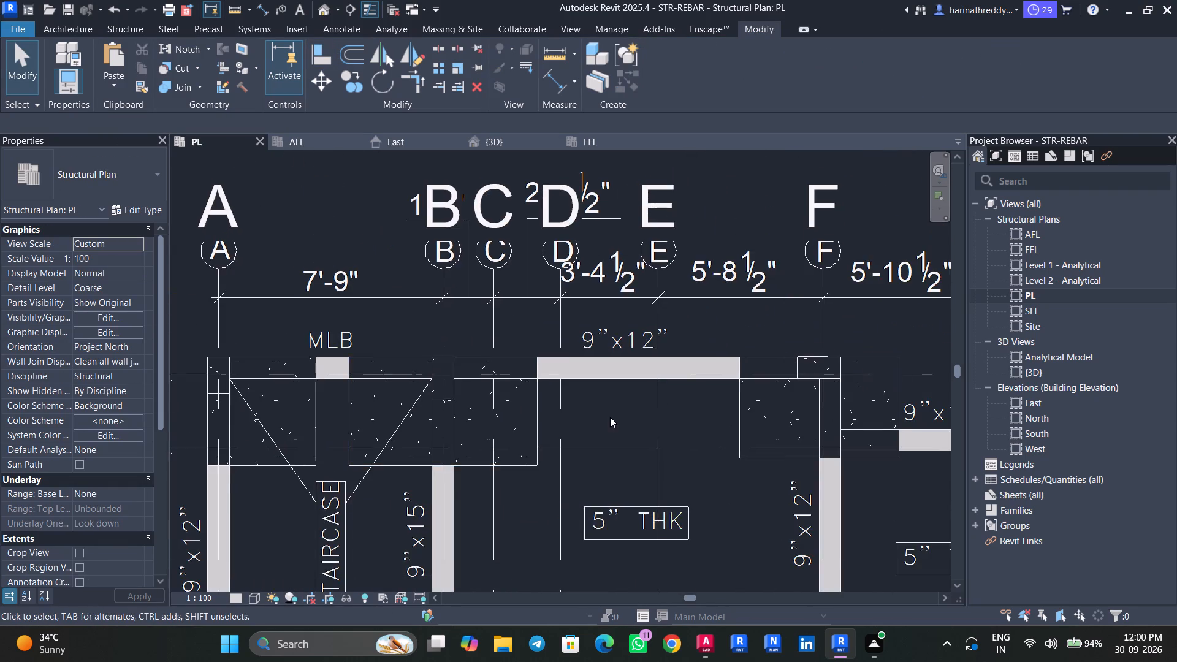
pyautogui.scroll(-5, 609, 417)
pyautogui.moveTo(888, 360); pyautogui.dragTo(347, 346, button='middle')
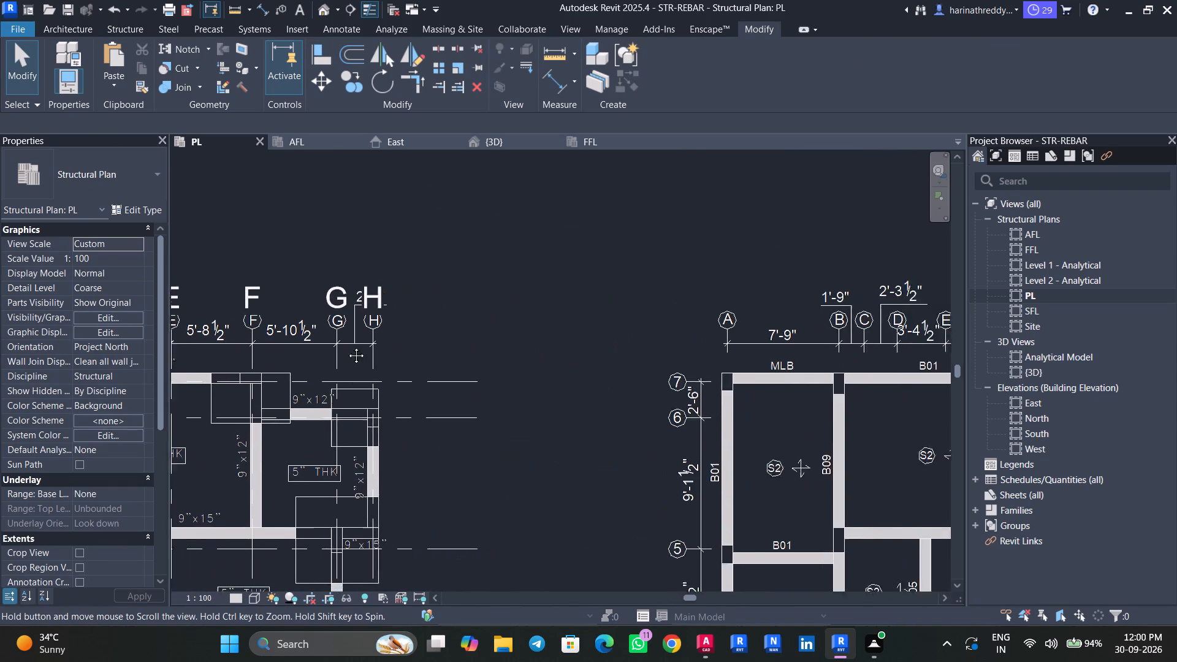
pyautogui.moveTo(347, 346); pyautogui.dragTo(926, 348, button='middle')
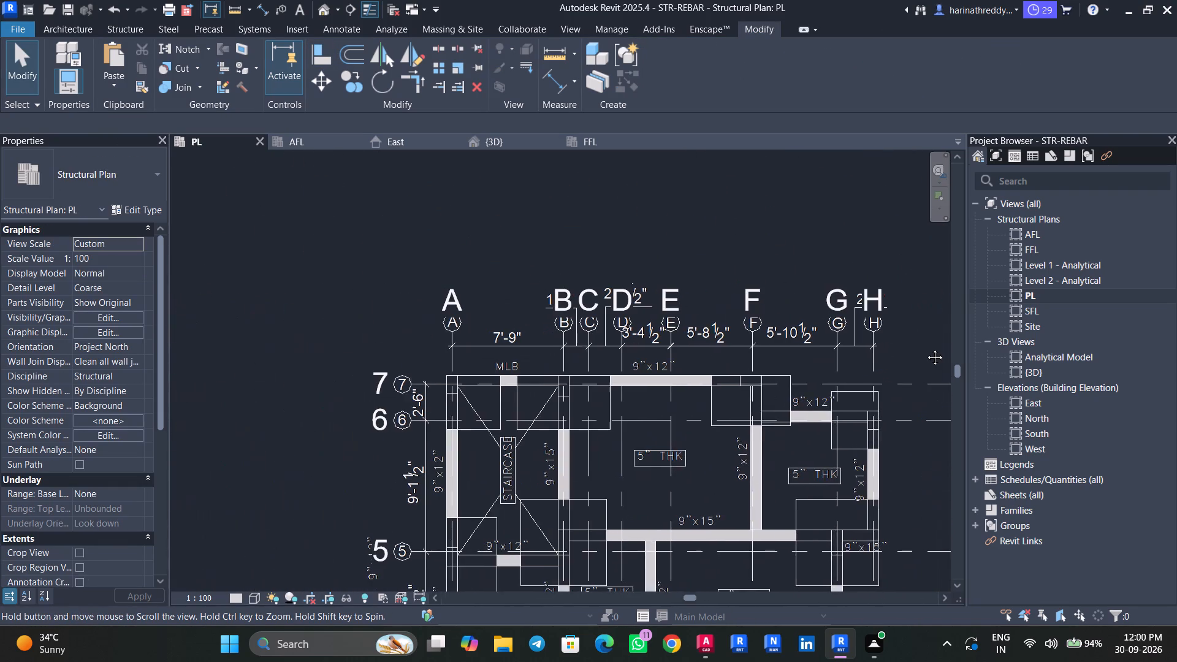
pyautogui.moveTo(926, 348); pyautogui.dragTo(925, 348, button='middle')
pyautogui.scroll(3, 666, 360)
pyautogui.press('Escape')
# Place a B01 beam about 11'-11" long on level PL along grid 7, between the columns near grids B and F.
pyautogui.click(387, 386)
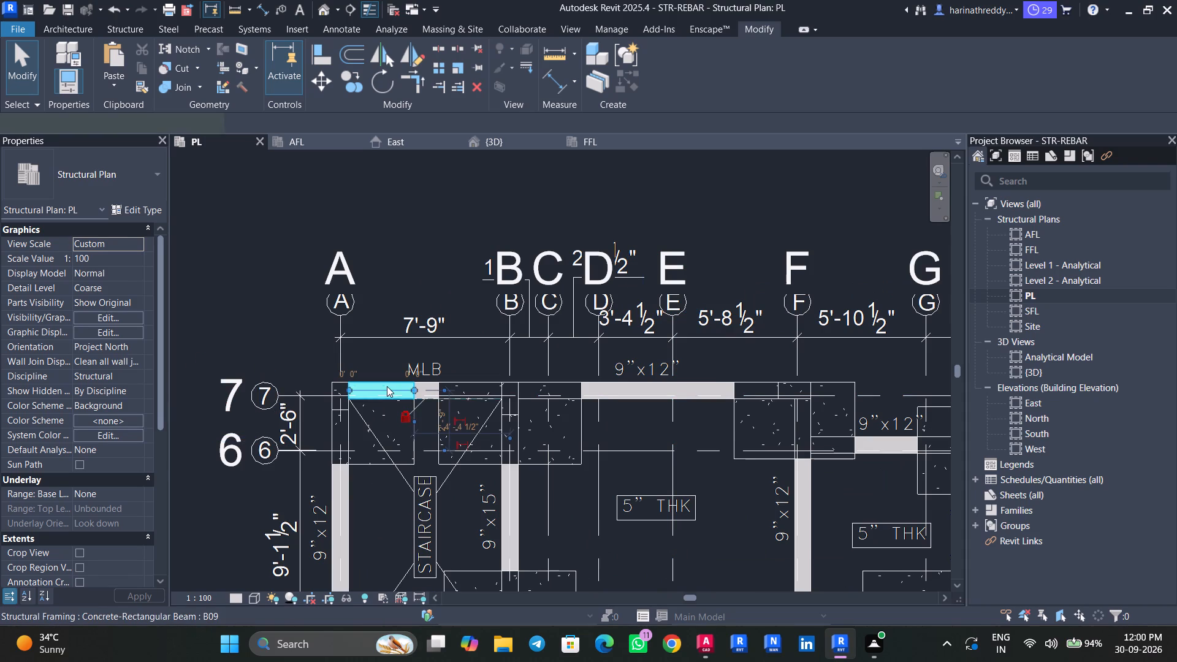
pyautogui.write('CS')
pyautogui.click(116, 145)
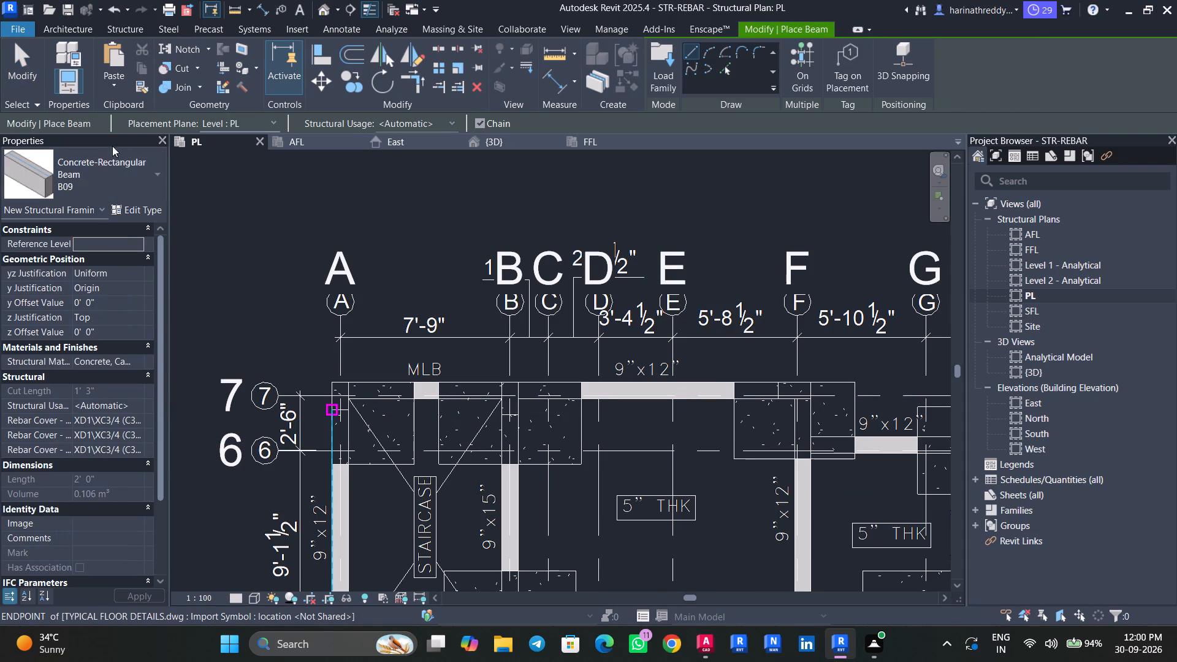
pyautogui.click(96, 174)
pyautogui.scroll(2, 70, 293)
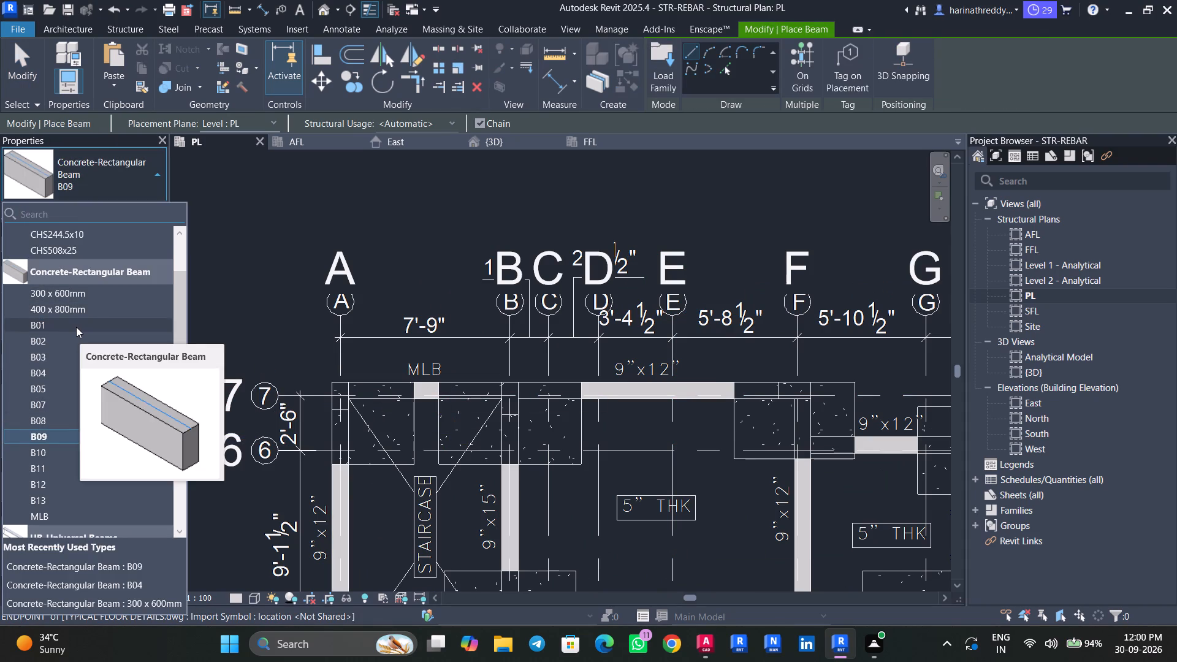
pyautogui.click(76, 327)
pyautogui.moveTo(674, 229); pyautogui.dragTo(292, 230, button='middle')
pyautogui.moveTo(580, 251); pyautogui.dragTo(340, 249, button='middle')
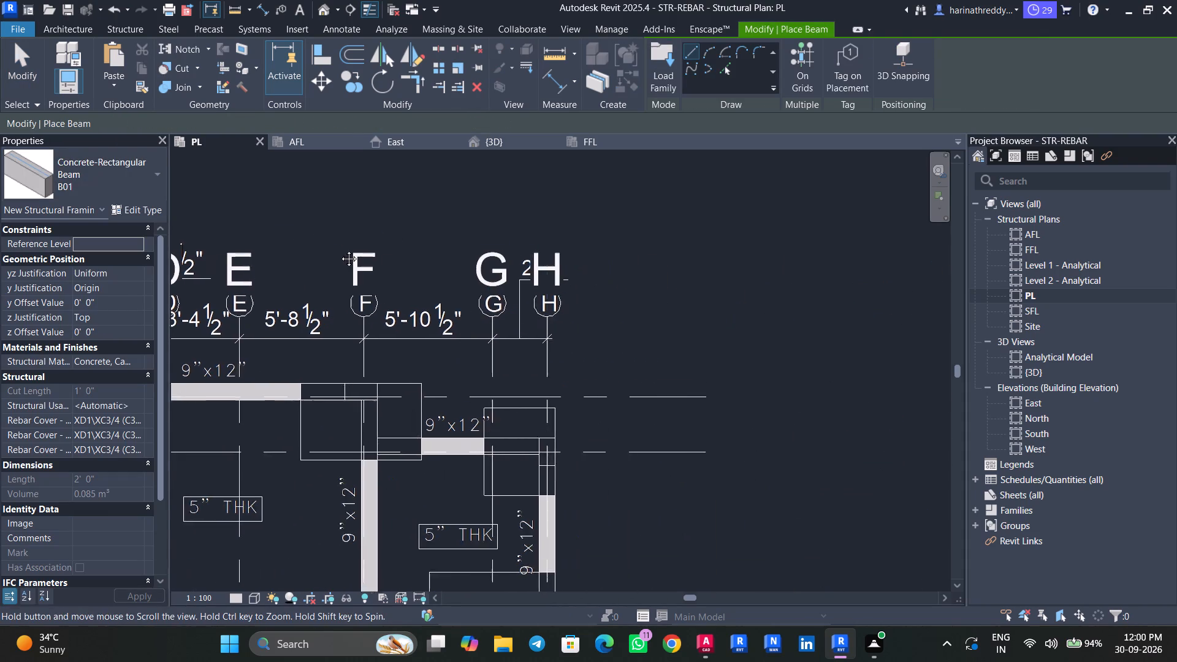
pyautogui.moveTo(340, 249); pyautogui.dragTo(227, 236, button='middle')
pyautogui.moveTo(533, 269); pyautogui.dragTo(926, 257, button='middle')
pyautogui.moveTo(670, 292); pyautogui.dragTo(858, 284, button='middle')
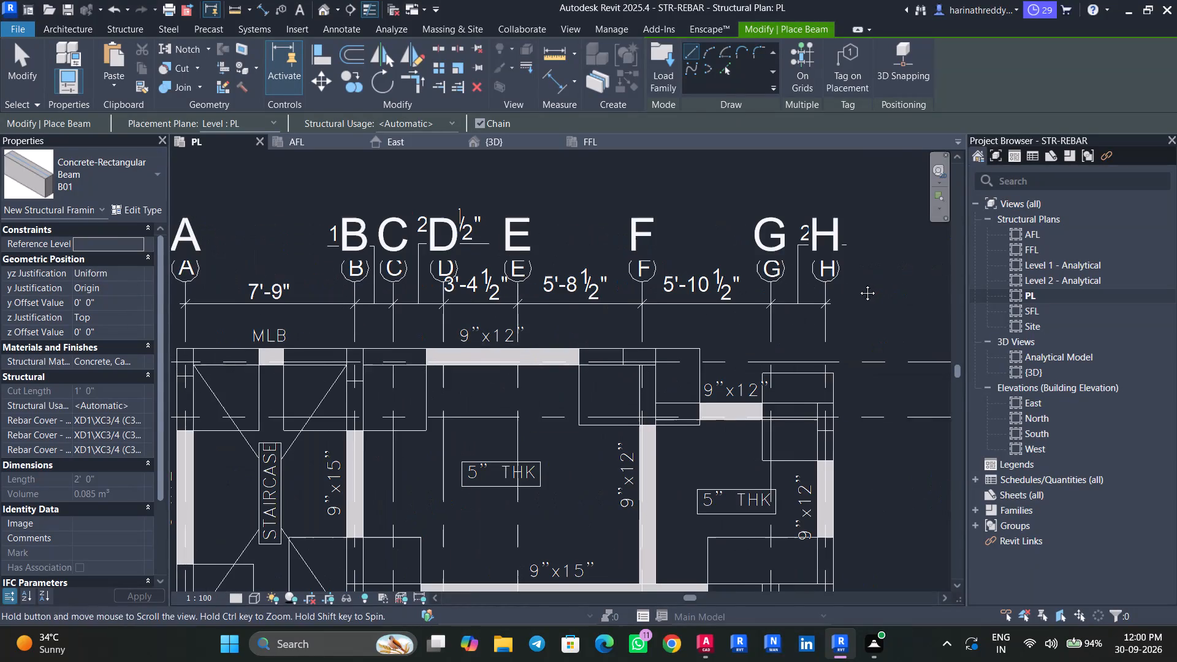
pyautogui.moveTo(858, 284); pyautogui.dragTo(858, 284, button='middle')
pyautogui.scroll(7, 378, 353)
pyautogui.scroll(-1, 367, 354)
pyautogui.scroll(2, 367, 354)
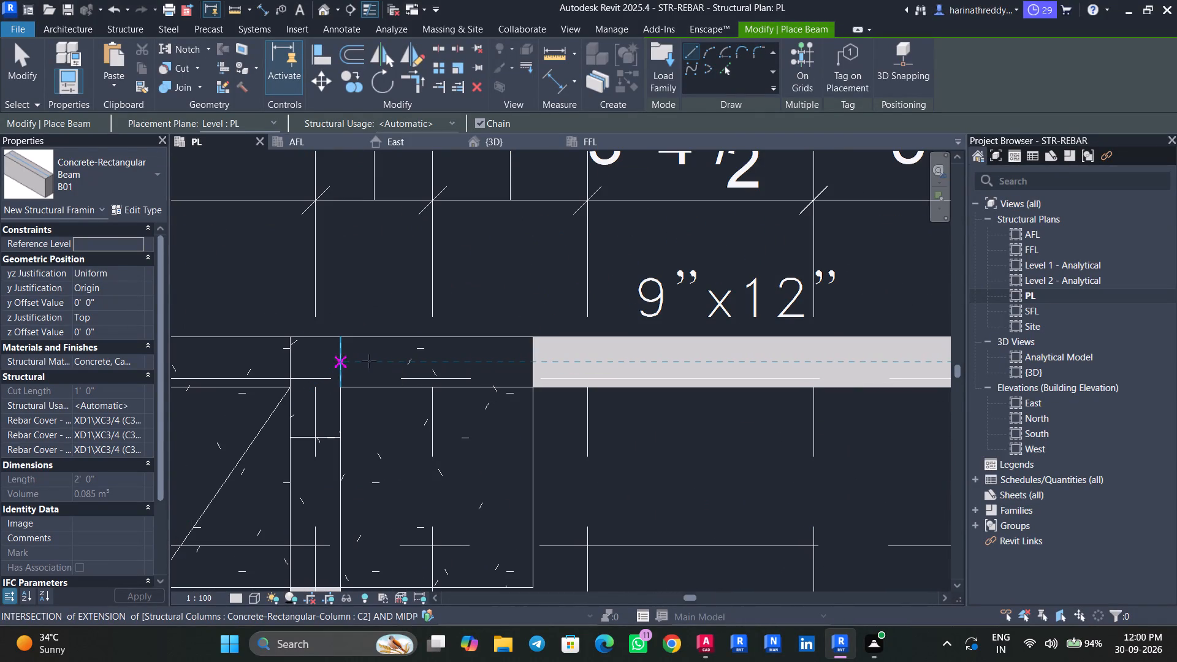
pyautogui.click(340, 362)
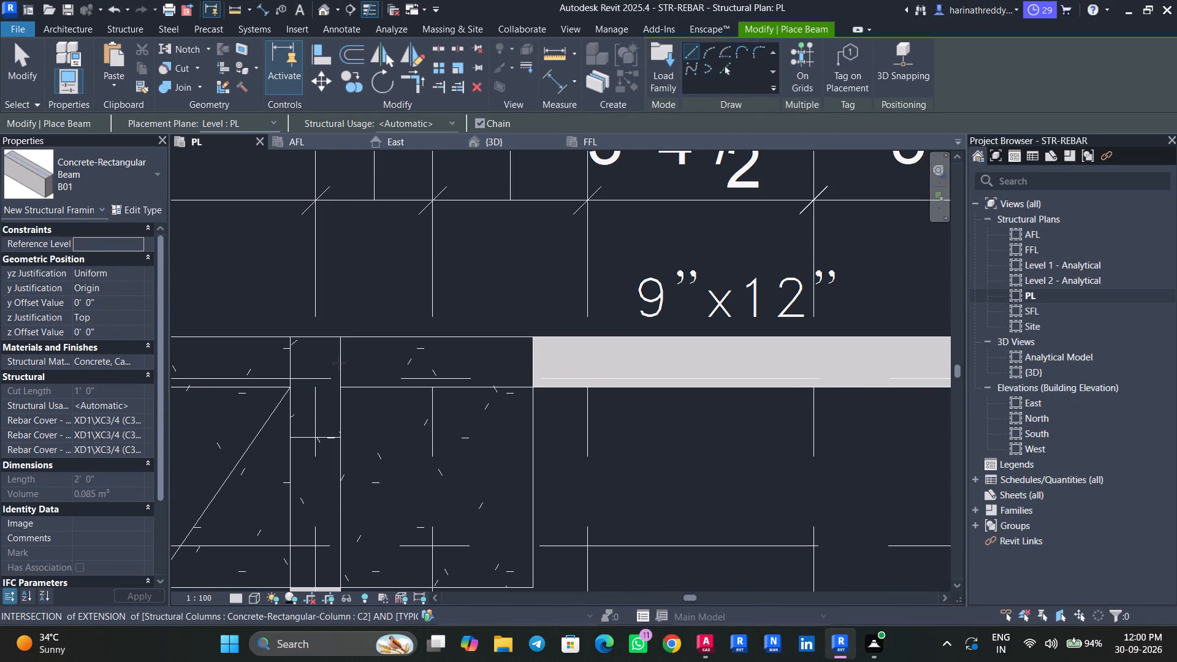
pyautogui.moveTo(606, 360); pyautogui.dragTo(346, 356, button='middle')
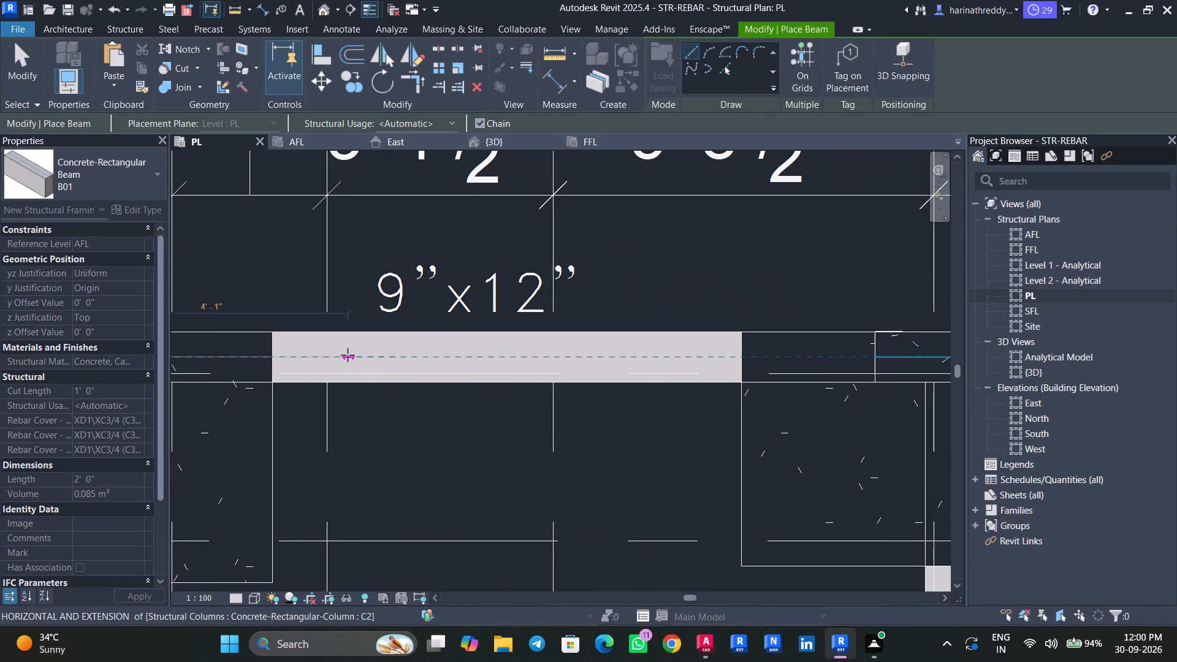
pyautogui.moveTo(628, 378); pyautogui.dragTo(444, 383, button='middle')
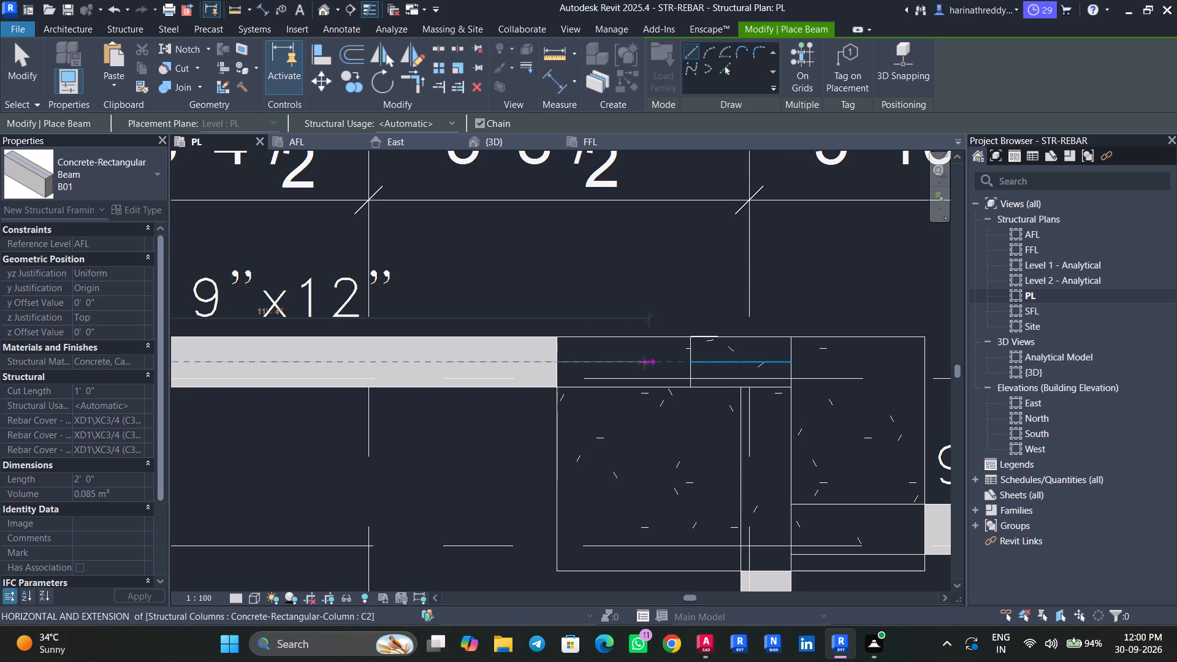
pyautogui.scroll(2, 644, 363)
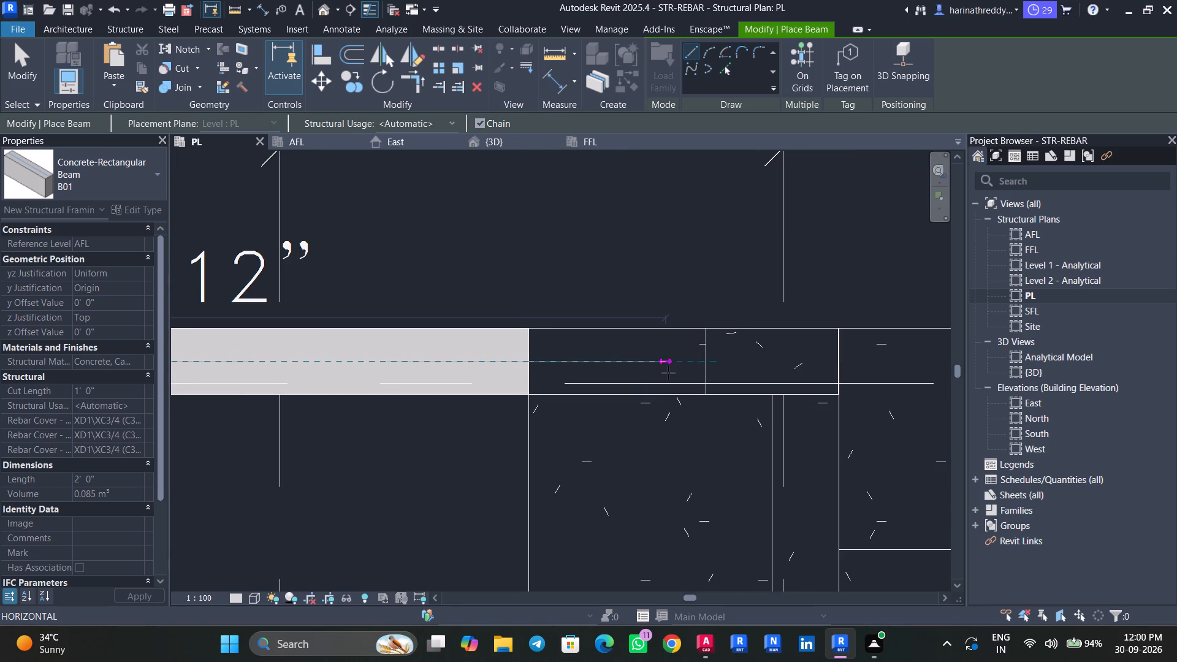
pyautogui.scroll(1, 666, 376)
pyautogui.scroll(3, 715, 361)
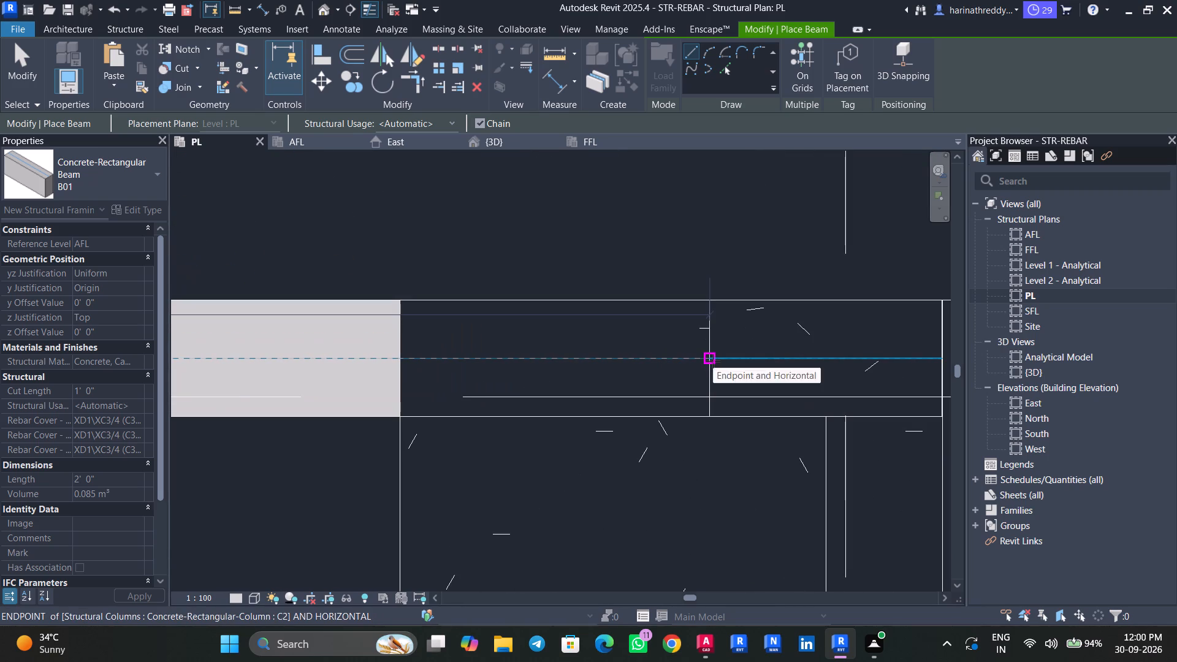
pyautogui.click(709, 362)
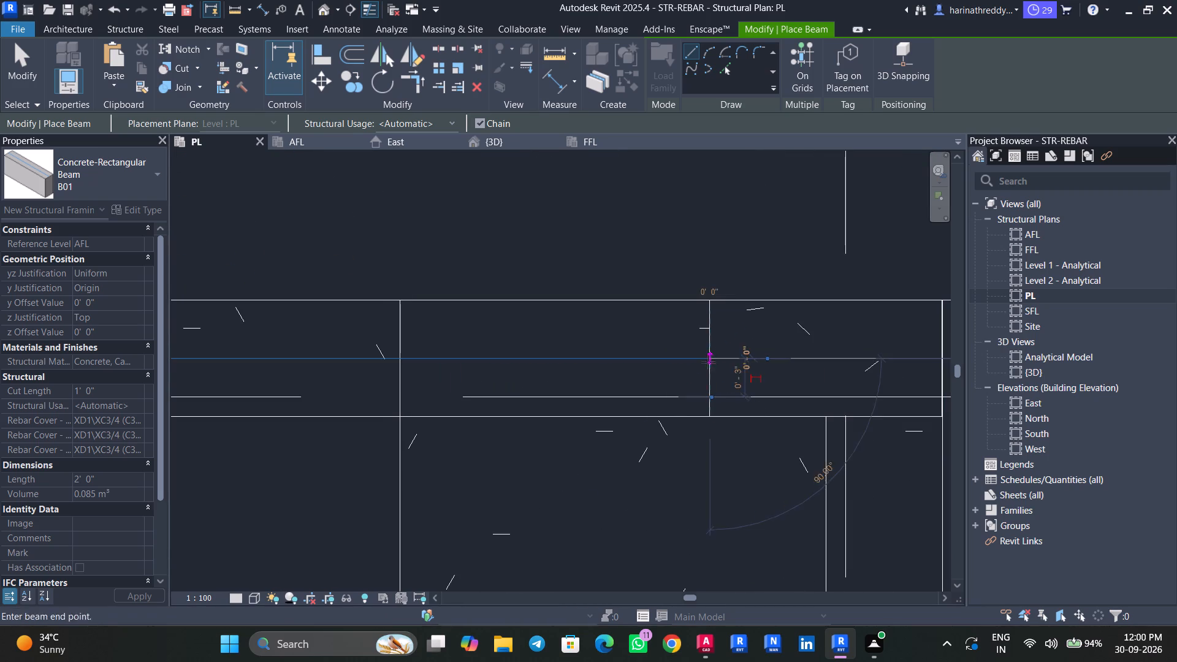
pyautogui.press('Escape')
pyautogui.press('Escape')
pyautogui.press('Escape')
pyautogui.press('Escape')
# Inspect the new B01 beam and its end at the column near grid F, then deselect it.
pyautogui.click(531, 356)
pyautogui.scroll(10, 637, 399)
pyautogui.scroll(-1, 791, 462)
pyautogui.scroll(6, 791, 462)
pyautogui.scroll(-1, 792, 462)
pyautogui.scroll(2, 792, 462)
pyautogui.moveTo(793, 462); pyautogui.dragTo(473, 481, button='middle')
pyautogui.scroll(-3, 486, 467)
pyautogui.scroll(1, 486, 467)
pyautogui.scroll(-12, 486, 467)
pyautogui.press('Escape')
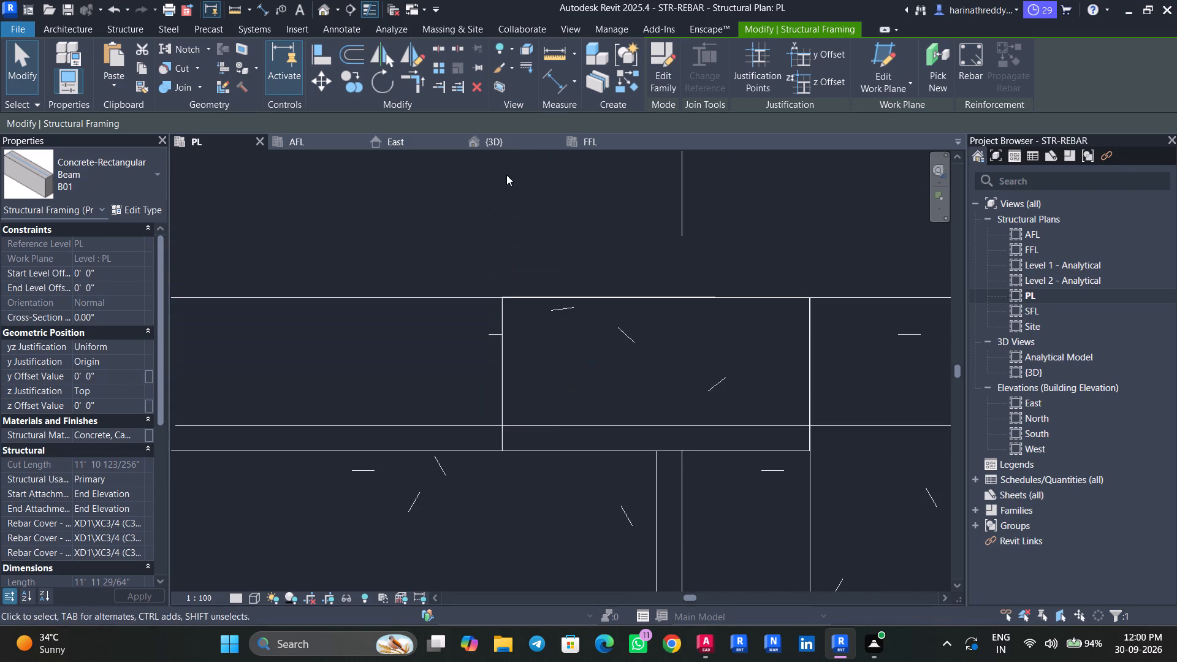
pyautogui.press('Escape')
# Inspect the grid 7 beams in the 3D view from the Back, checking the B09 beam at column A.
pyautogui.click(522, 146)
pyautogui.scroll(-2, 528, 397)
pyautogui.scroll(1, 528, 397)
pyautogui.scroll(-5, 528, 397)
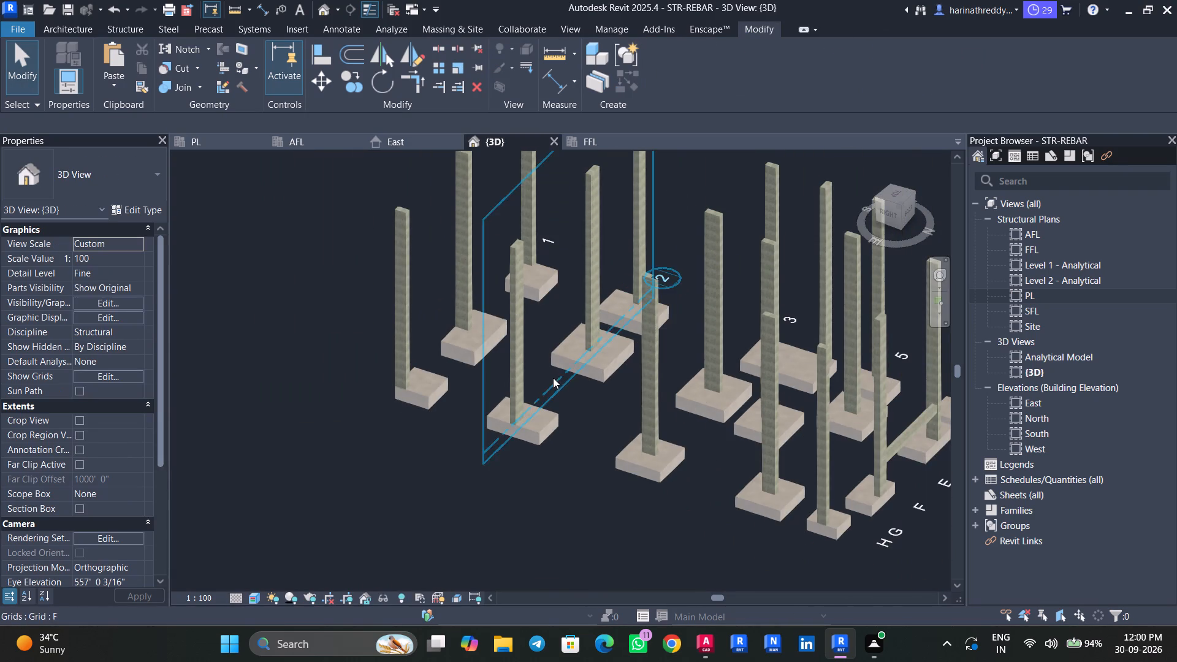
pyautogui.moveTo(607, 493); pyautogui.dragTo(438, 458, button='middle')
pyautogui.keyDown('shift'); pyautogui.moveTo(791, 491); pyautogui.dragTo(777, 479, button='middle'); pyautogui.keyUp('shift')
pyautogui.click(905, 210)
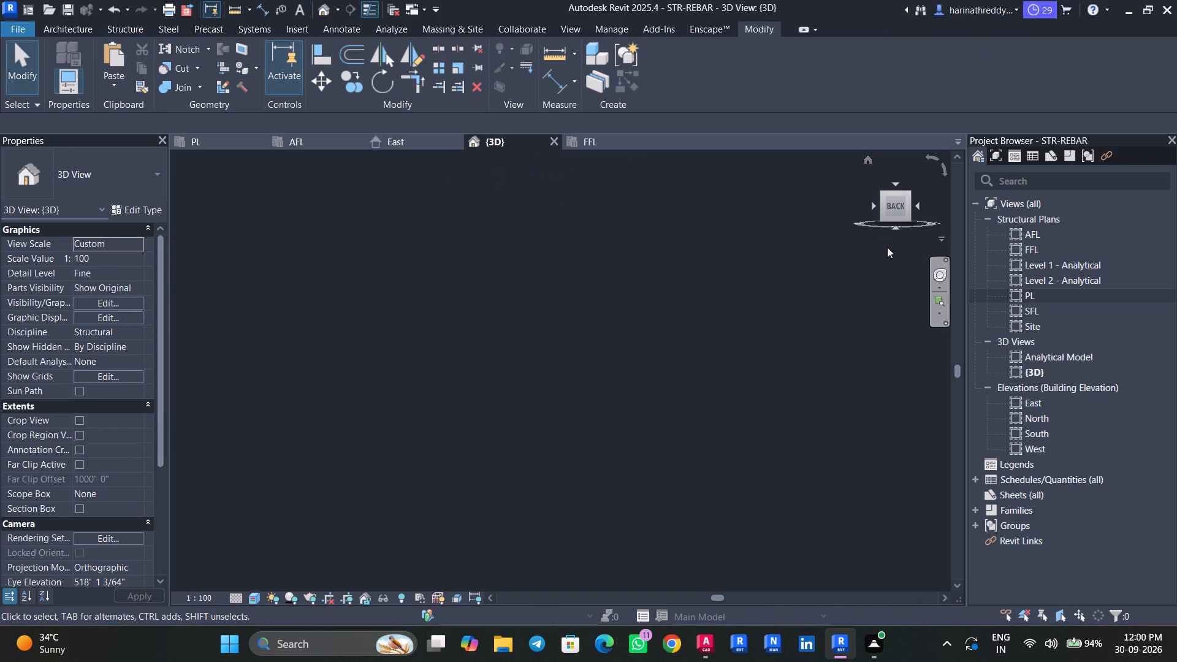
pyautogui.scroll(15, 417, 376)
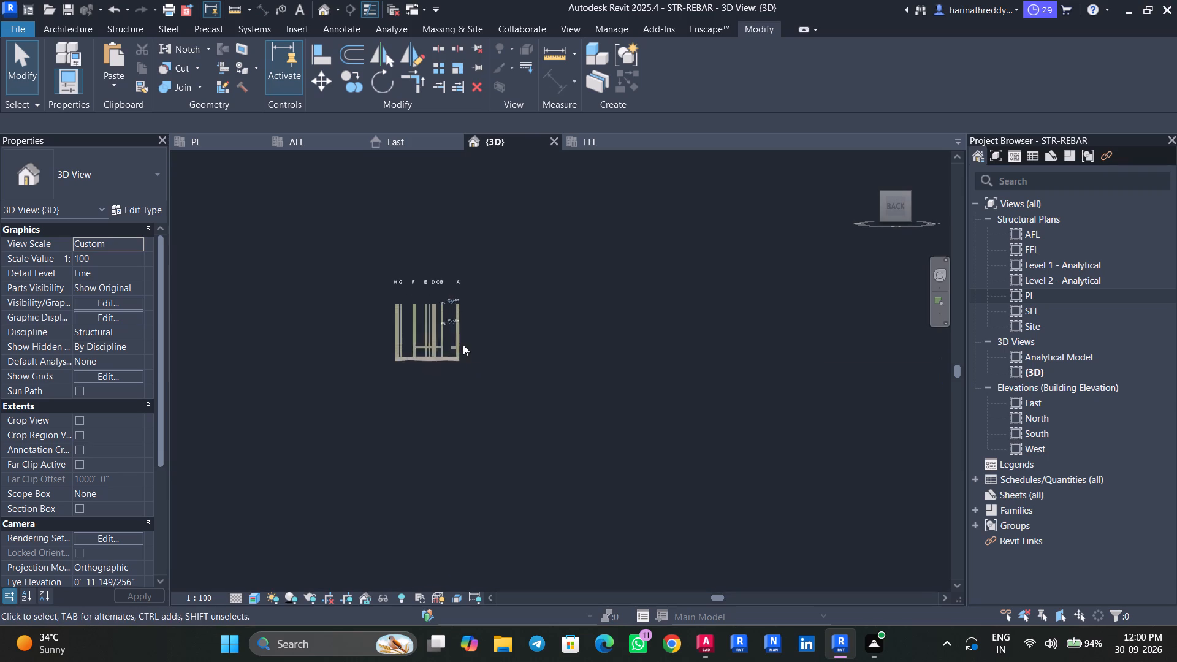
pyautogui.scroll(4, 463, 344)
pyautogui.scroll(-1, 439, 338)
pyautogui.scroll(1, 439, 338)
pyautogui.scroll(-1, 439, 338)
pyautogui.scroll(16, 439, 338)
pyautogui.click(503, 368)
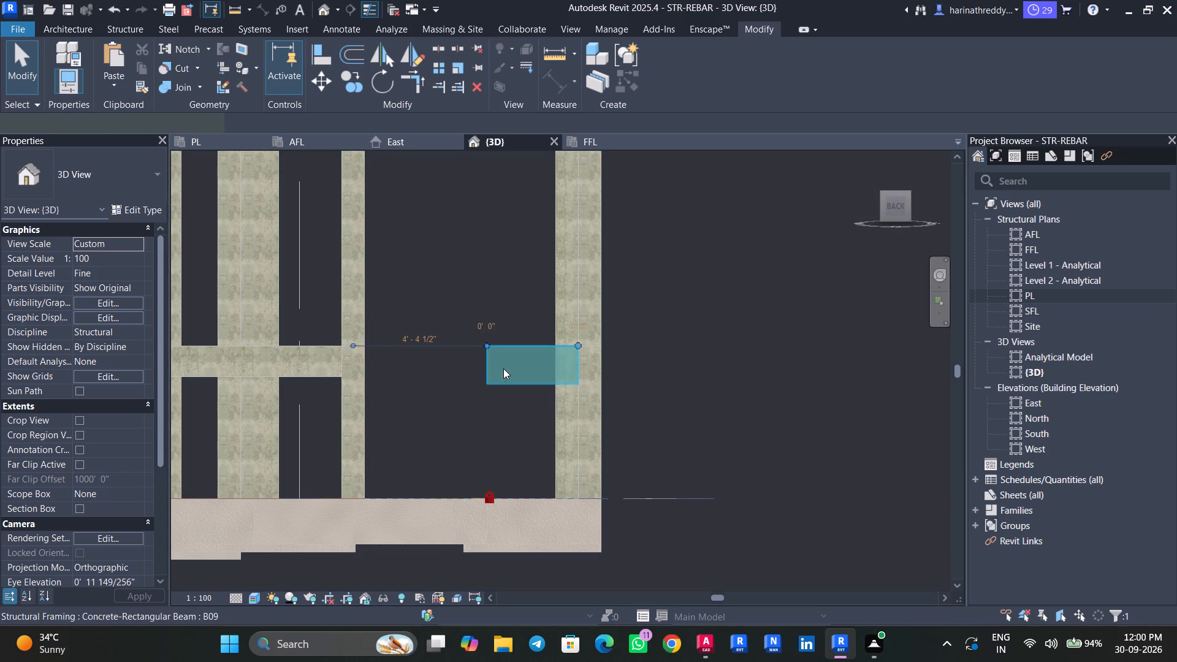
pyautogui.press('Escape')
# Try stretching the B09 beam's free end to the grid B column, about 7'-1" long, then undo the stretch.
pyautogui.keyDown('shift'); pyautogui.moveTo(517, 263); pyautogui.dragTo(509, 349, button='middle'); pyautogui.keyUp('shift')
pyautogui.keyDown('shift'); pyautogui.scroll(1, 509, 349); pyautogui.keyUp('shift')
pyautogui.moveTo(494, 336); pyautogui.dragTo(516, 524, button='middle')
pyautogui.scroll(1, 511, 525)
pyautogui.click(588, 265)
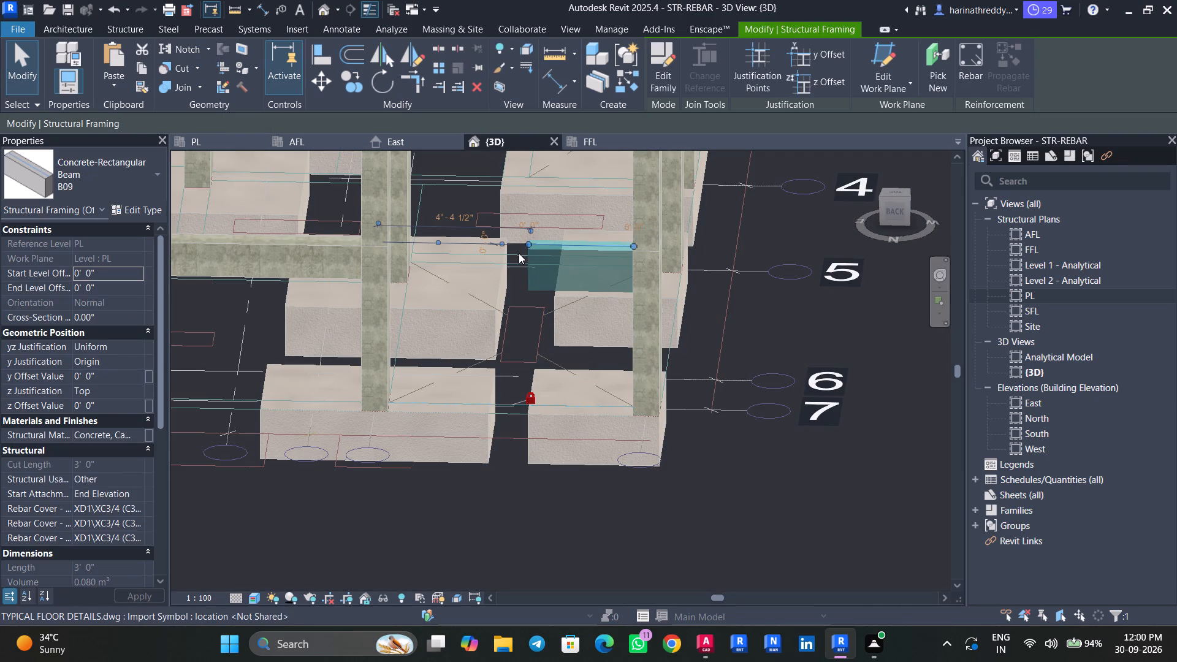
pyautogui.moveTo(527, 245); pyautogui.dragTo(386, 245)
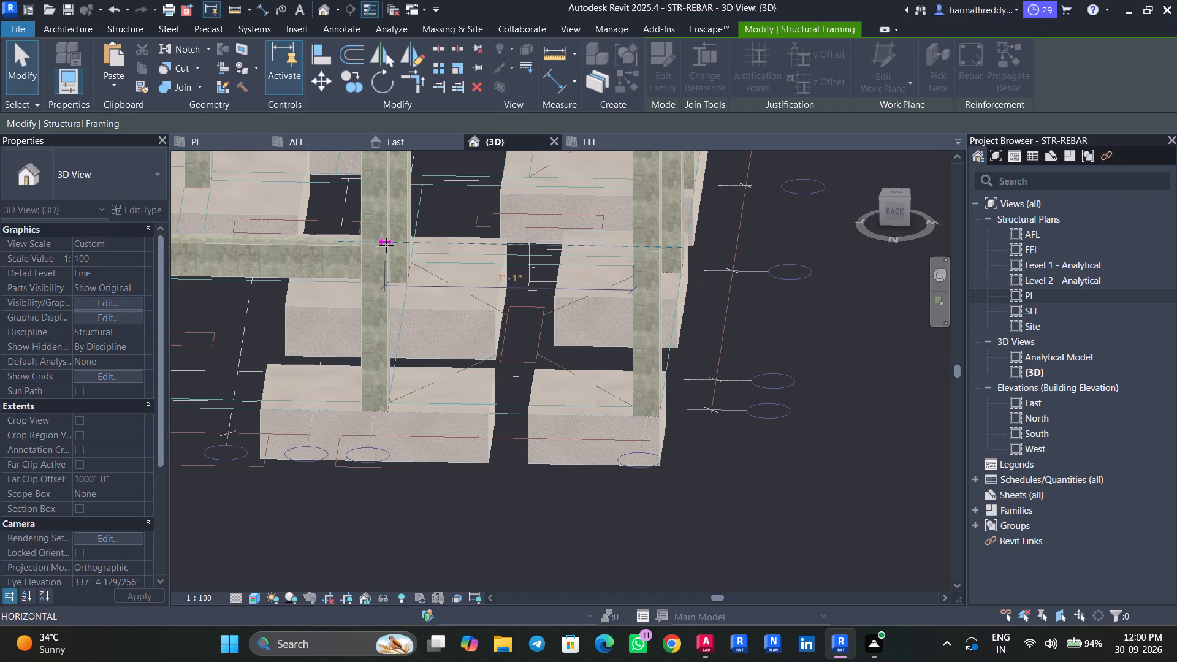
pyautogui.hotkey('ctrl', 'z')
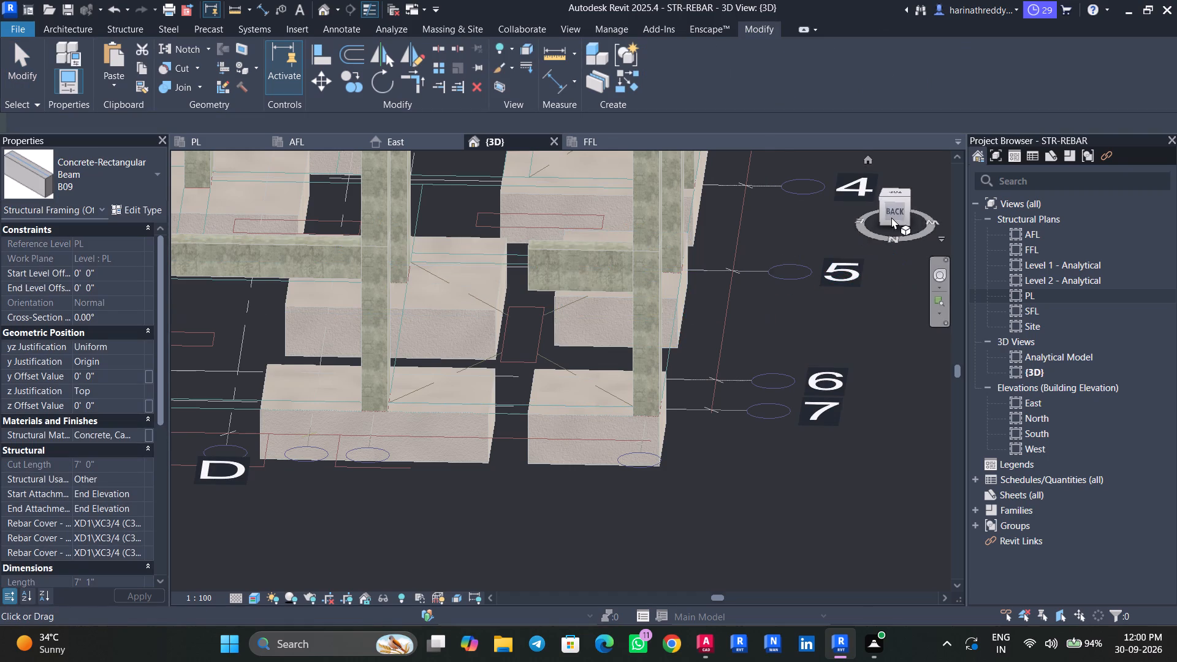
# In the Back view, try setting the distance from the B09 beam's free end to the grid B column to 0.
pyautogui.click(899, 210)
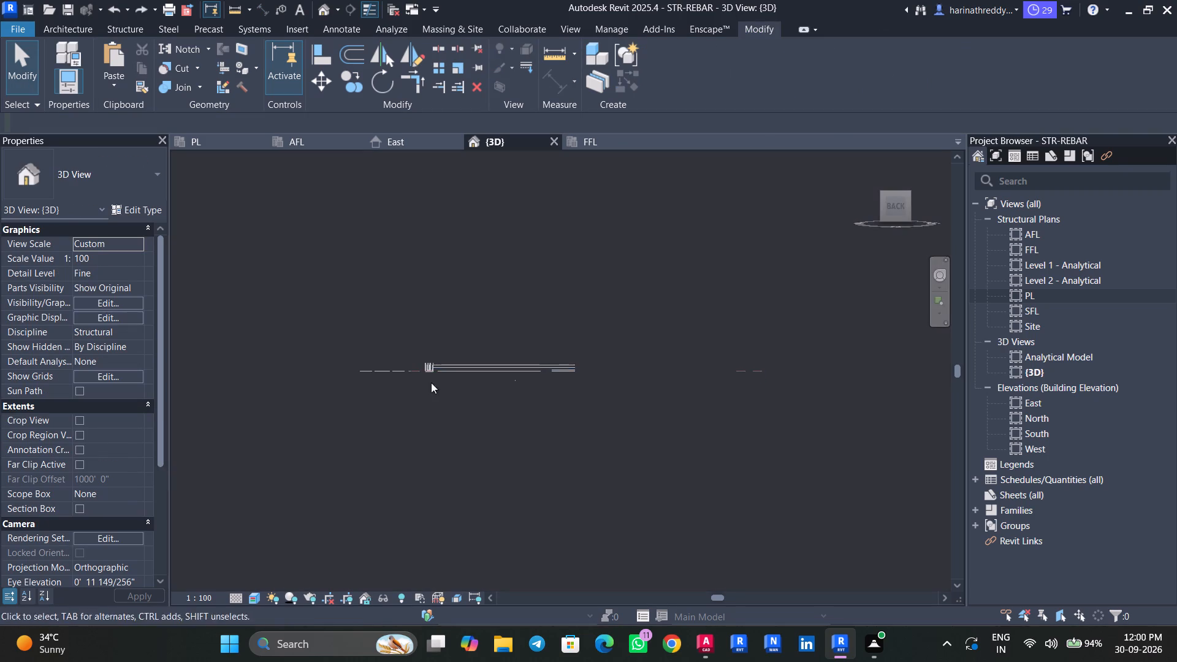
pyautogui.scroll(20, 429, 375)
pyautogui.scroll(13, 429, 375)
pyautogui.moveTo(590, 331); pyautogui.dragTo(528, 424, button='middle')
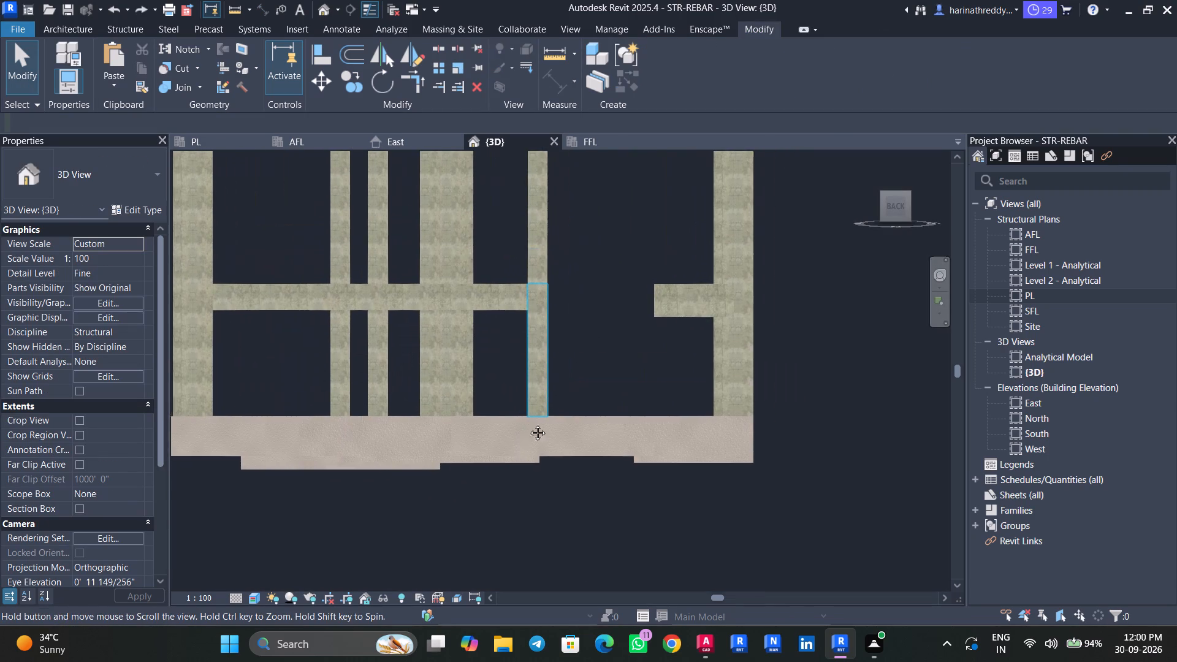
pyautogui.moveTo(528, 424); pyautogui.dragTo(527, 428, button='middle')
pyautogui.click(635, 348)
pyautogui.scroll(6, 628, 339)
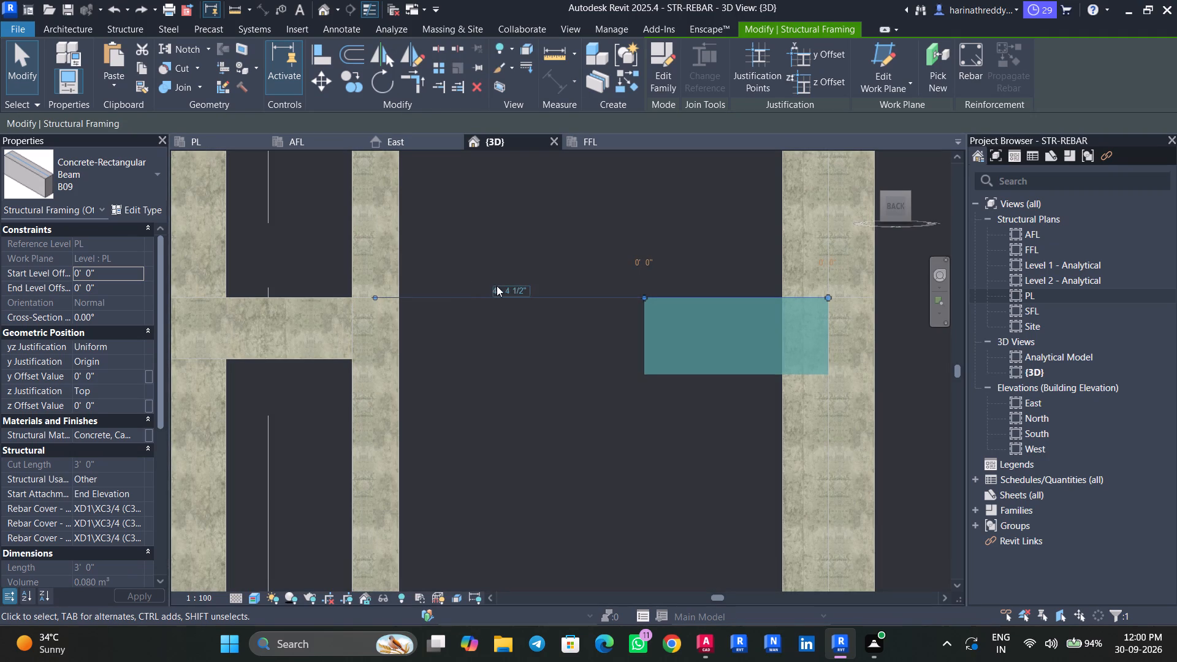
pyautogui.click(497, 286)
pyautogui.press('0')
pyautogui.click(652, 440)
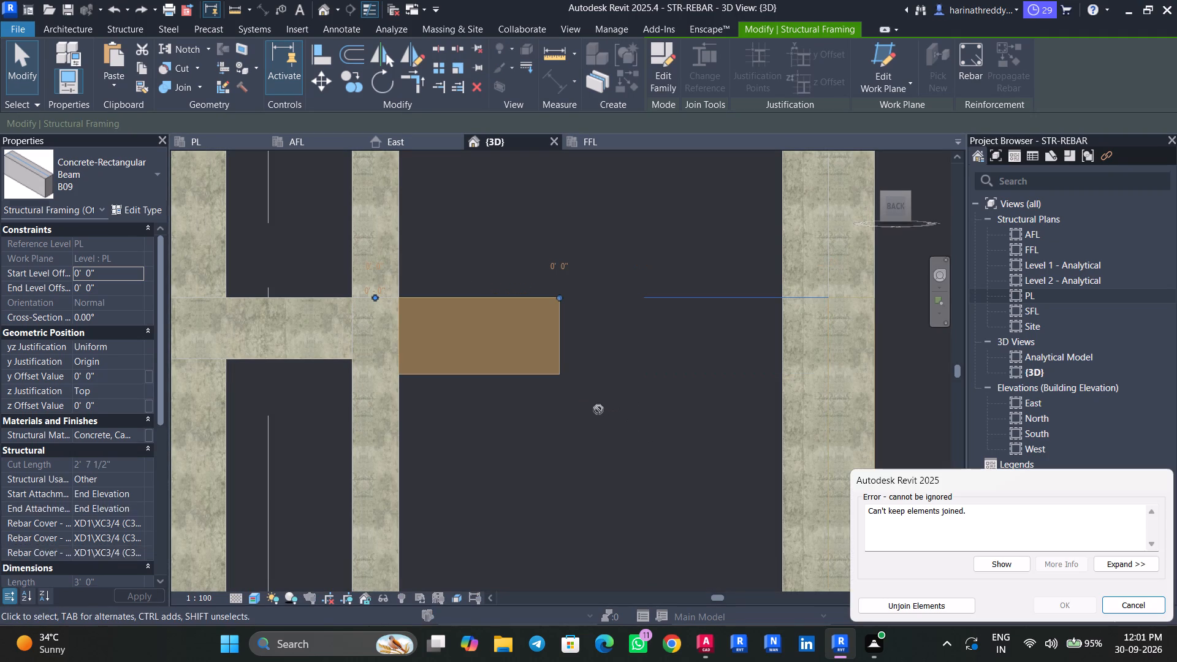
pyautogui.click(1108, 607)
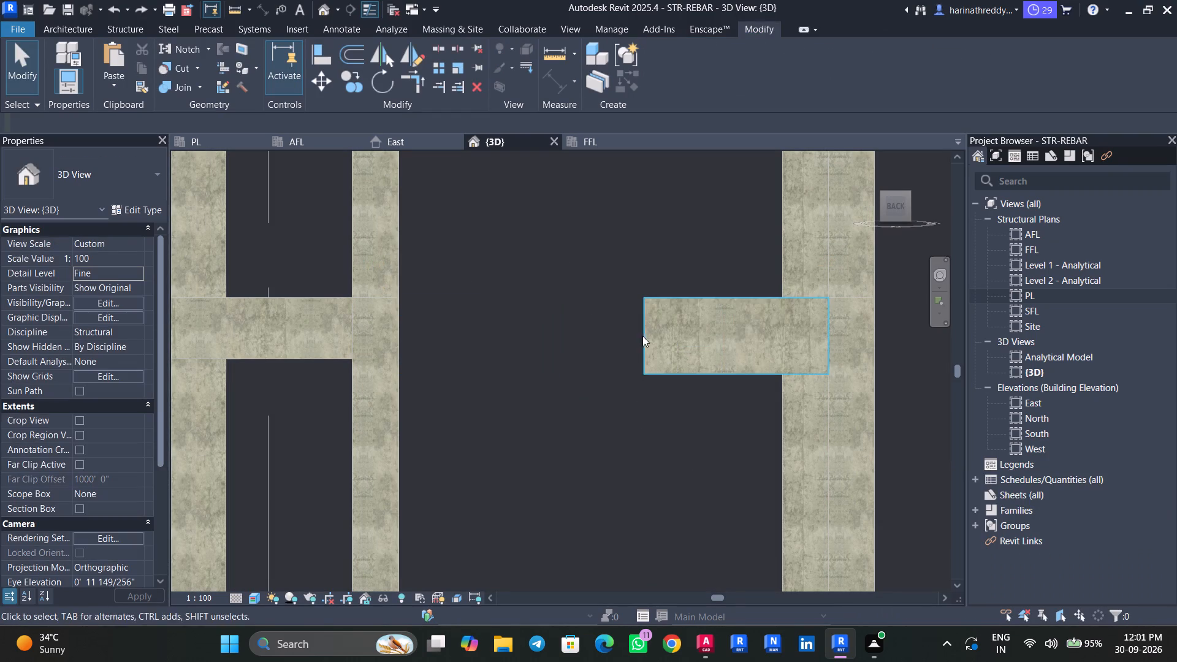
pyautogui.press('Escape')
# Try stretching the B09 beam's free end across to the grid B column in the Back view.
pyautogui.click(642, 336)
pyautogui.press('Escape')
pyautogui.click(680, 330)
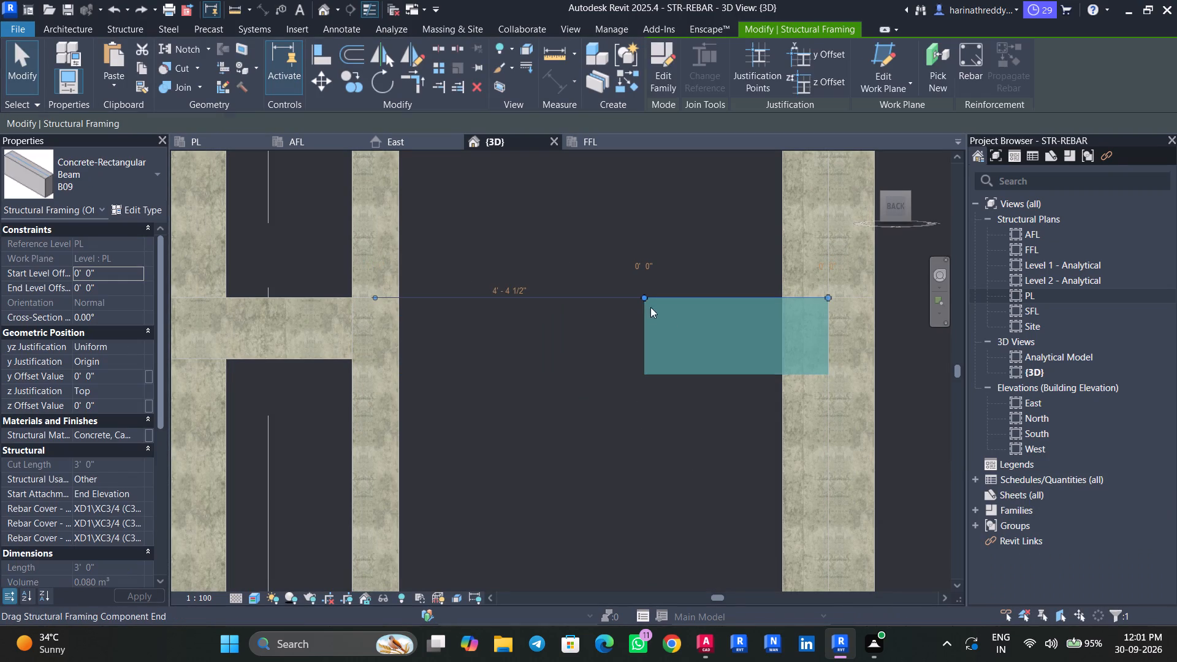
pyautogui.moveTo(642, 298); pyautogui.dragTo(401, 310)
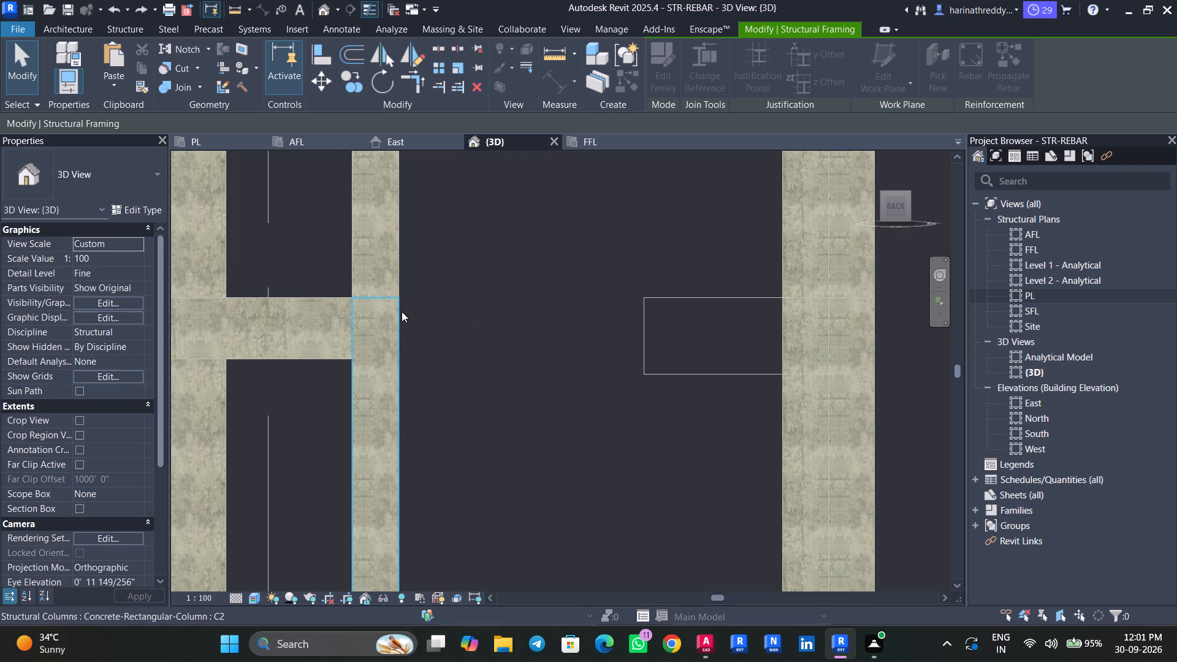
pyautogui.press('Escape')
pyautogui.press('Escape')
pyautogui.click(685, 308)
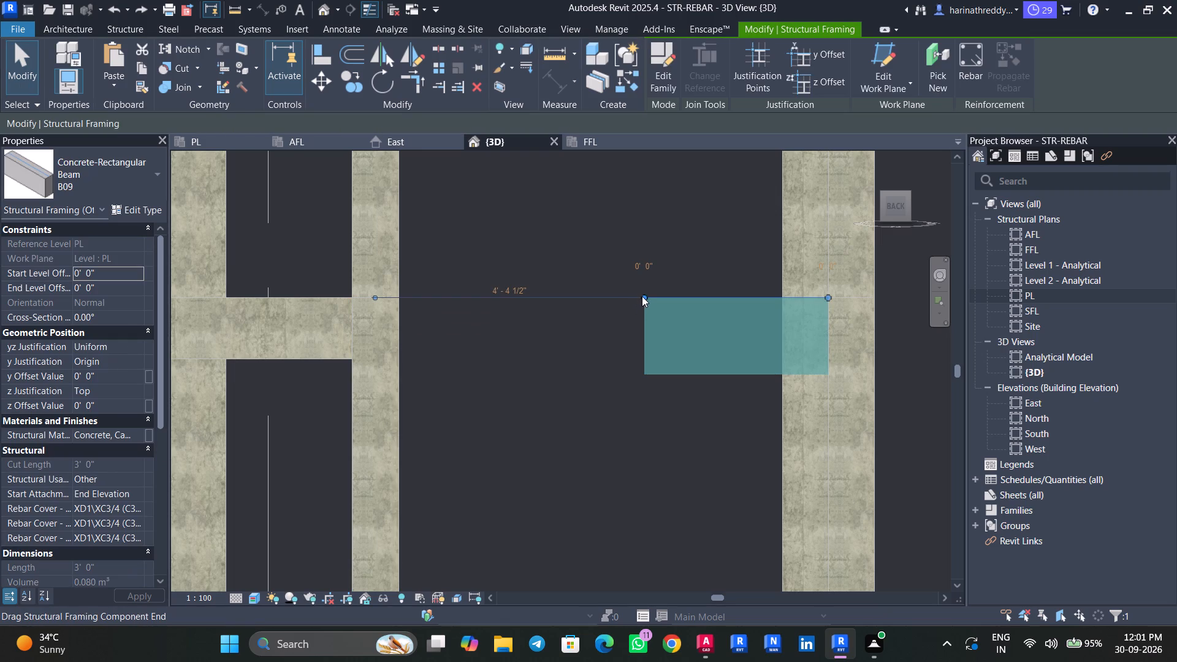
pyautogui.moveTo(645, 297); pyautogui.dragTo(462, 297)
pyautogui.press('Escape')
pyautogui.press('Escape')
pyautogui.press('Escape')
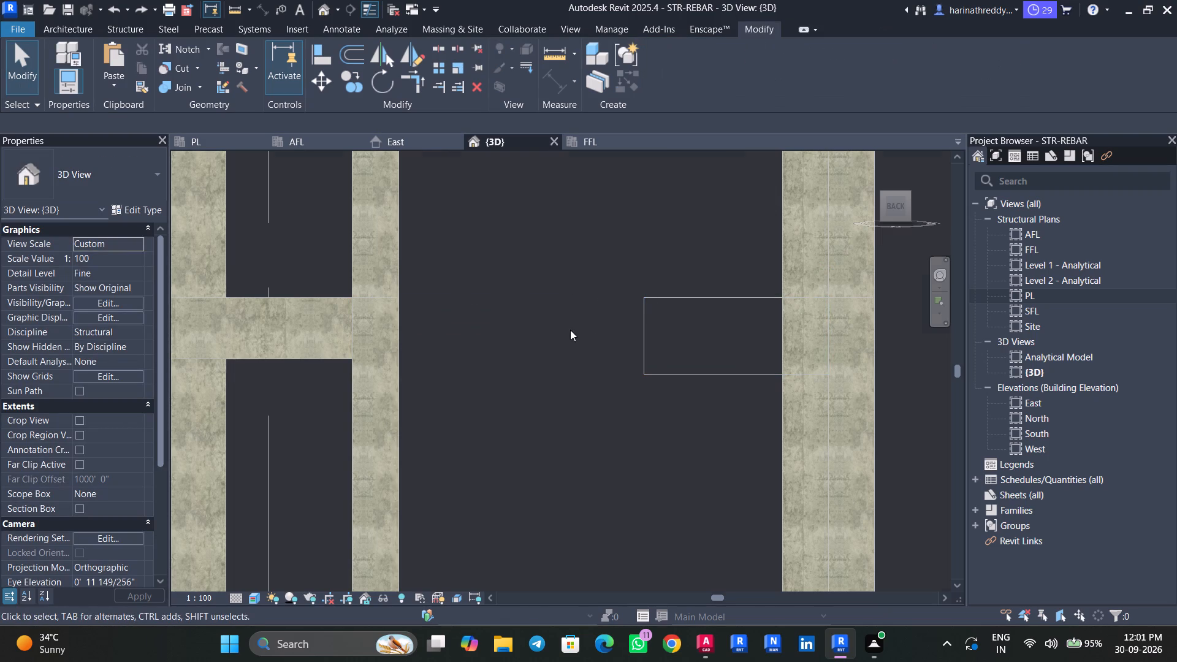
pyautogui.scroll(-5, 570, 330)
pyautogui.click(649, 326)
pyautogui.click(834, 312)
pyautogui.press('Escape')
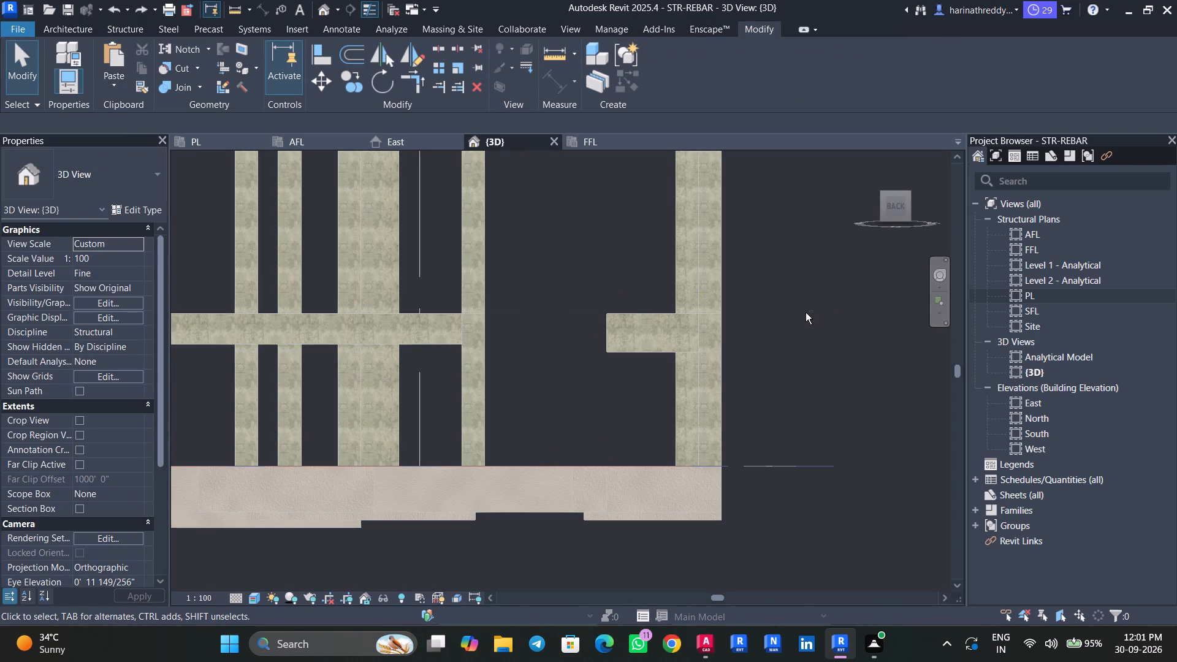
# In the Top view, stretch the B09 beam's free end along grid 7 to the grid B column's face, making it 7'-0" long.
pyautogui.keyDown('shift'); pyautogui.moveTo(804, 314); pyautogui.dragTo(802, 375, button='middle'); pyautogui.keyUp('shift')
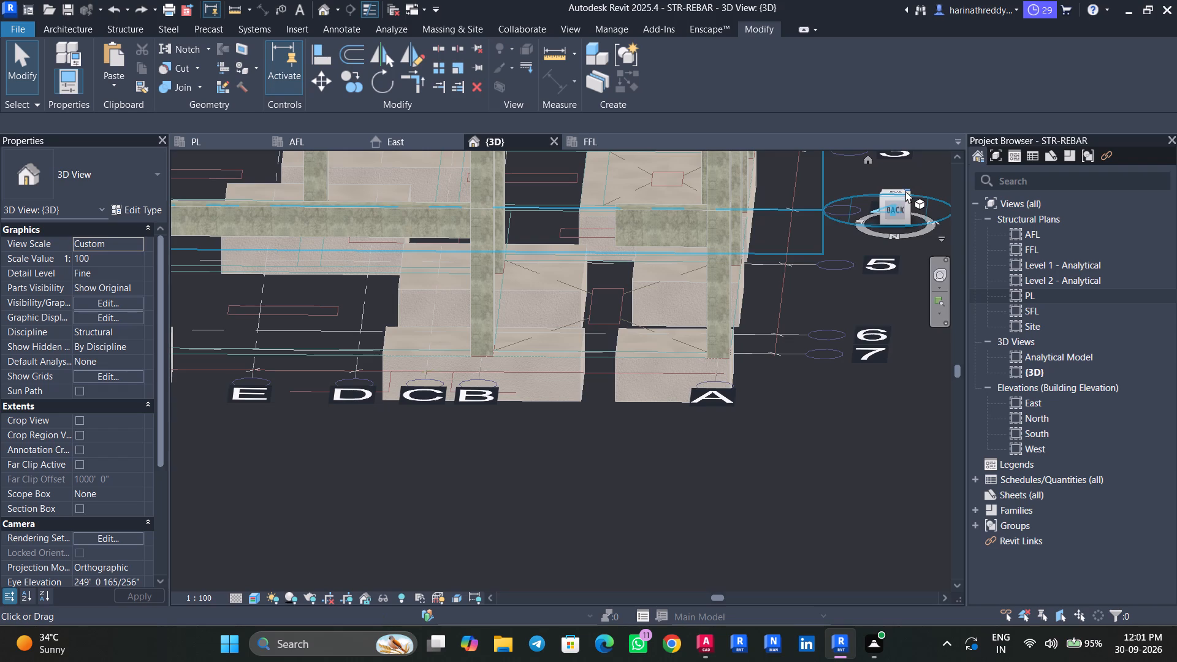
pyautogui.click(895, 192)
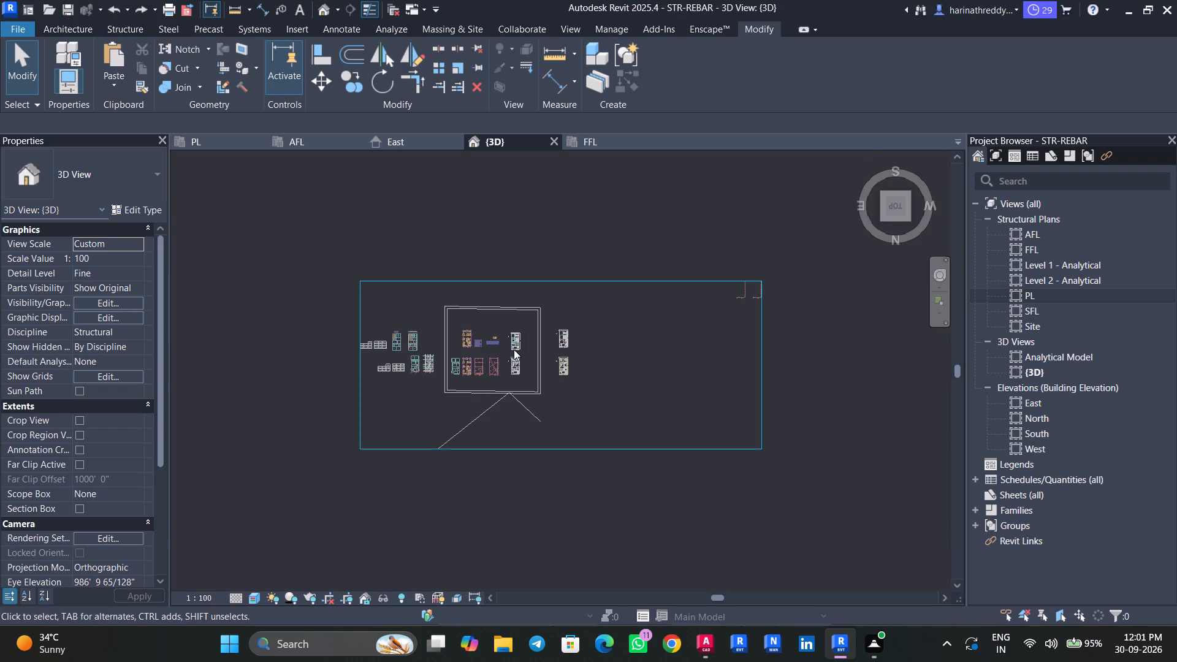
pyautogui.scroll(3, 509, 380)
pyautogui.scroll(-1, 510, 379)
pyautogui.scroll(8, 510, 378)
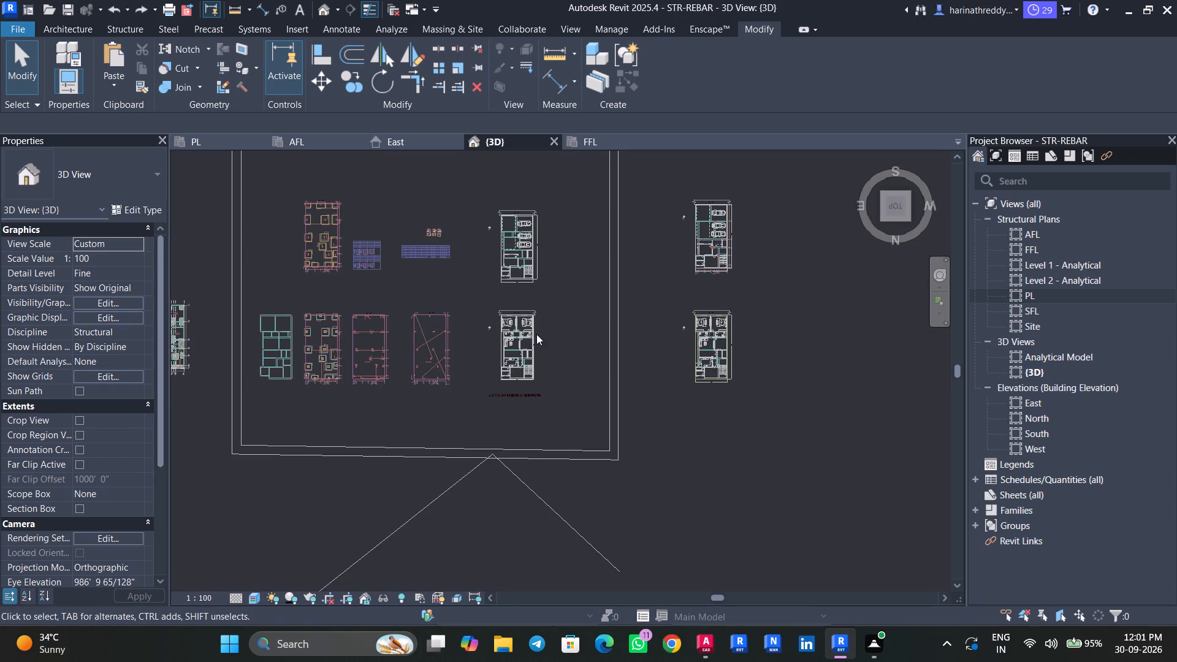
pyautogui.moveTo(584, 321); pyautogui.dragTo(820, 318, button='middle')
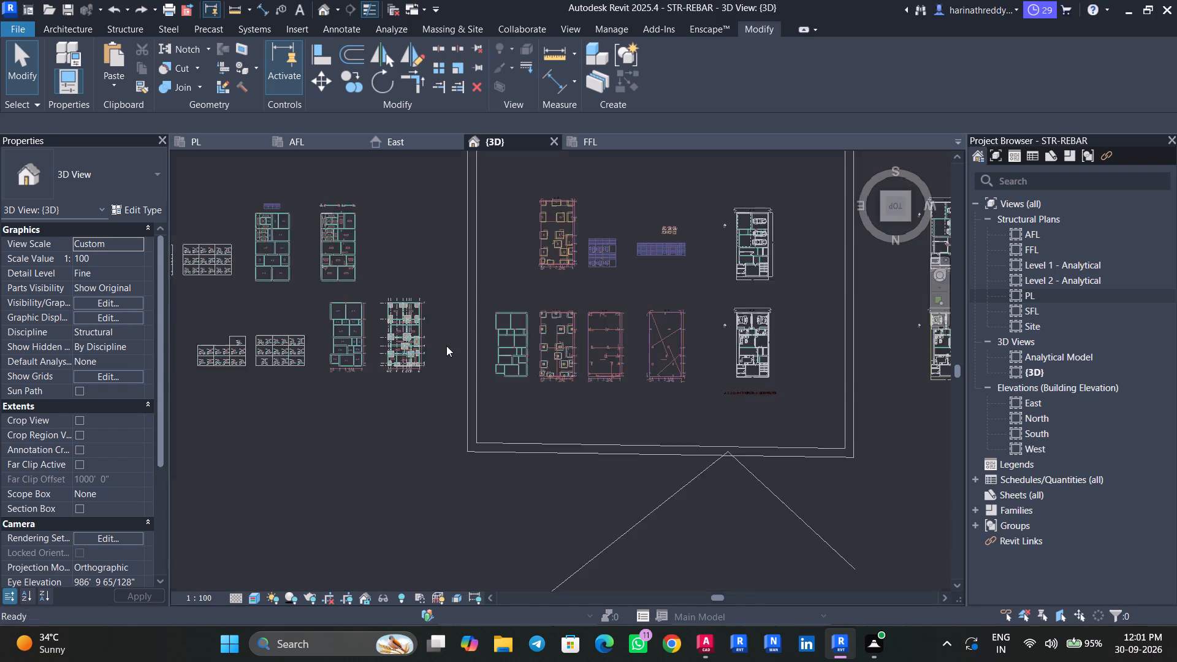
pyautogui.scroll(20, 416, 352)
pyautogui.scroll(5, 416, 352)
pyautogui.press('Escape')
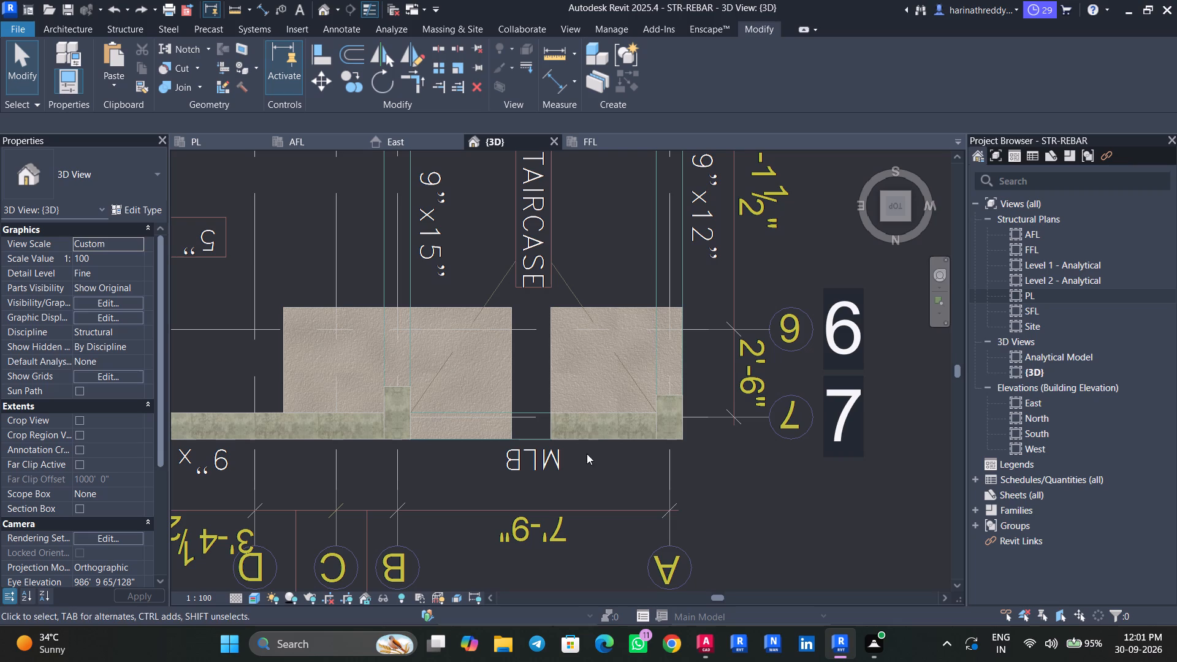
pyautogui.press('Escape')
pyautogui.click(593, 435)
pyautogui.scroll(4, 525, 445)
pyautogui.moveTo(569, 411); pyautogui.dragTo(566, 411)
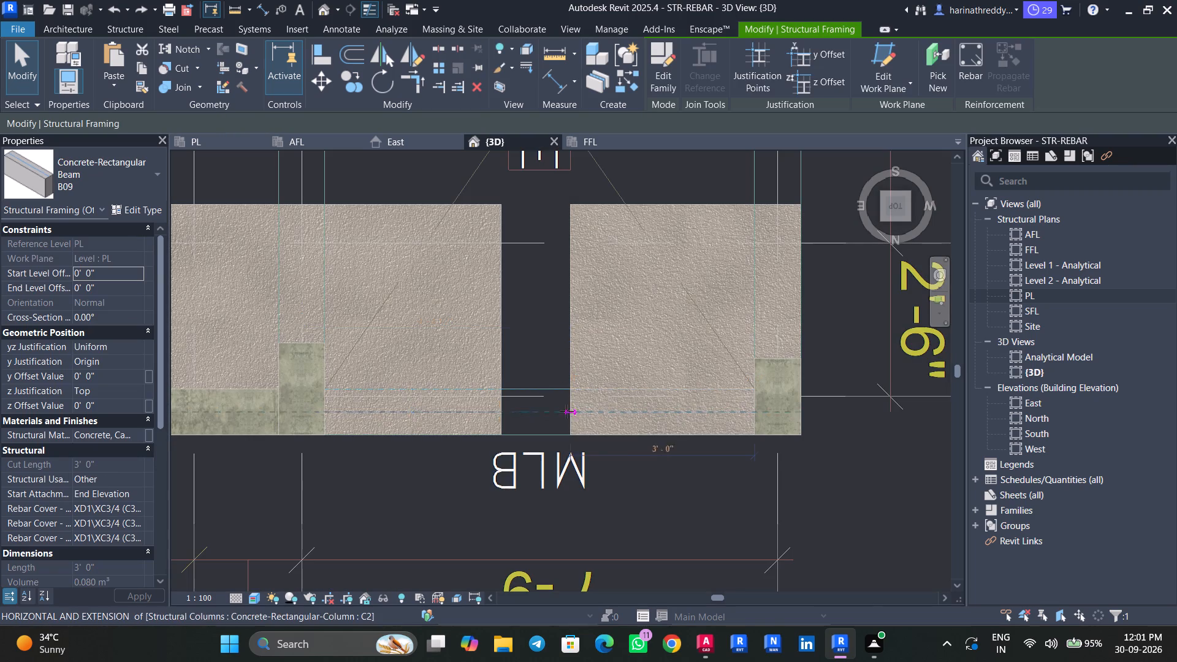
pyautogui.moveTo(566, 411); pyautogui.dragTo(324, 420)
pyautogui.press('Escape')
pyautogui.press('Escape')
pyautogui.press('Escape')
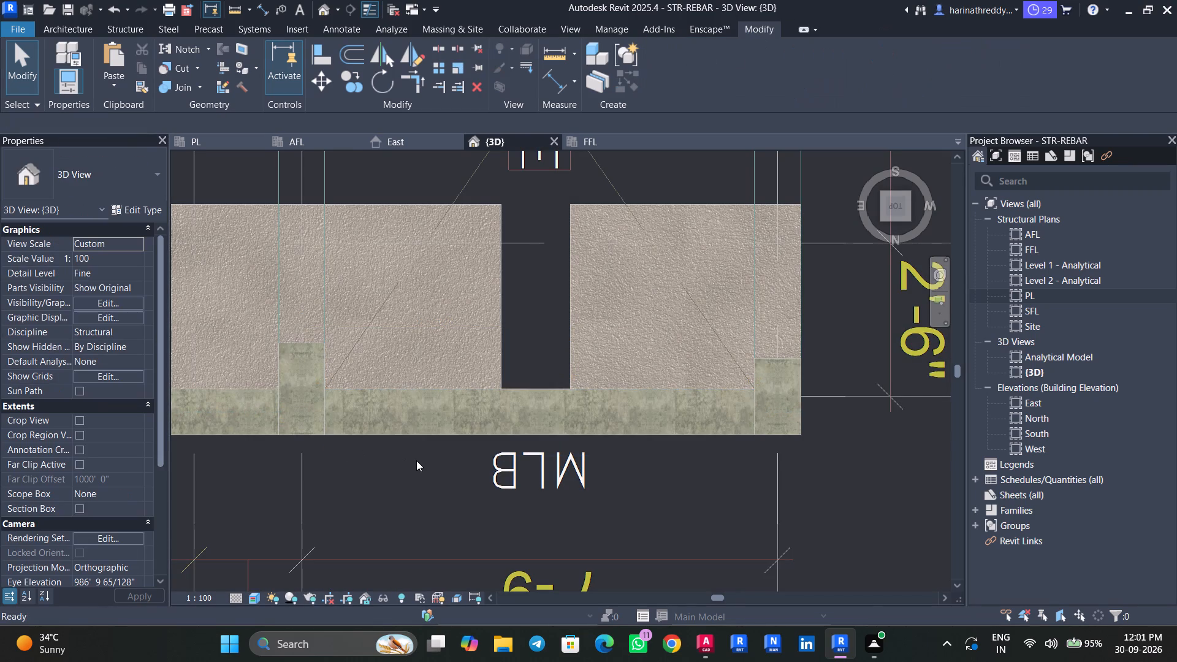
# Inspect the grid 7 beams between columns A, B and F in the 3D view.
pyautogui.scroll(-18, 413, 465)
pyautogui.keyDown('shift'); pyautogui.moveTo(560, 503); pyautogui.dragTo(579, 421, button='middle'); pyautogui.keyUp('shift')
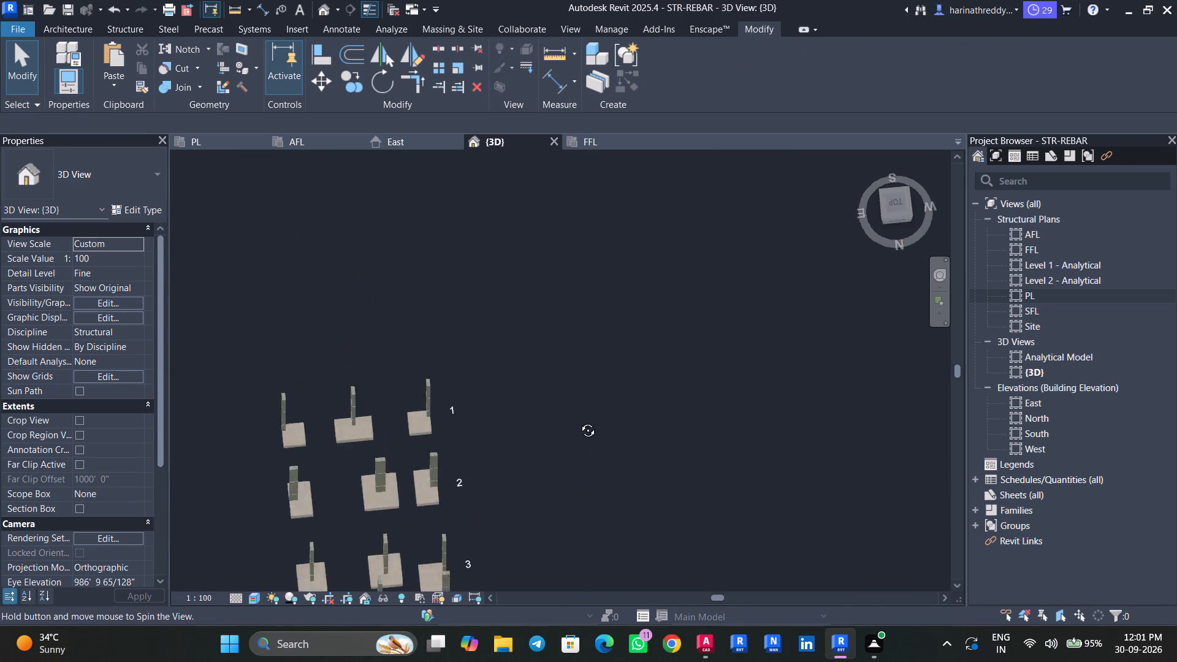
pyautogui.keyDown('shift'); pyautogui.moveTo(579, 421); pyautogui.dragTo(593, 348, button='middle'); pyautogui.keyUp('shift')
pyautogui.moveTo(588, 478); pyautogui.dragTo(571, 225, button='middle')
pyautogui.moveTo(566, 417); pyautogui.dragTo(618, 193, button='middle')
pyautogui.scroll(5, 530, 475)
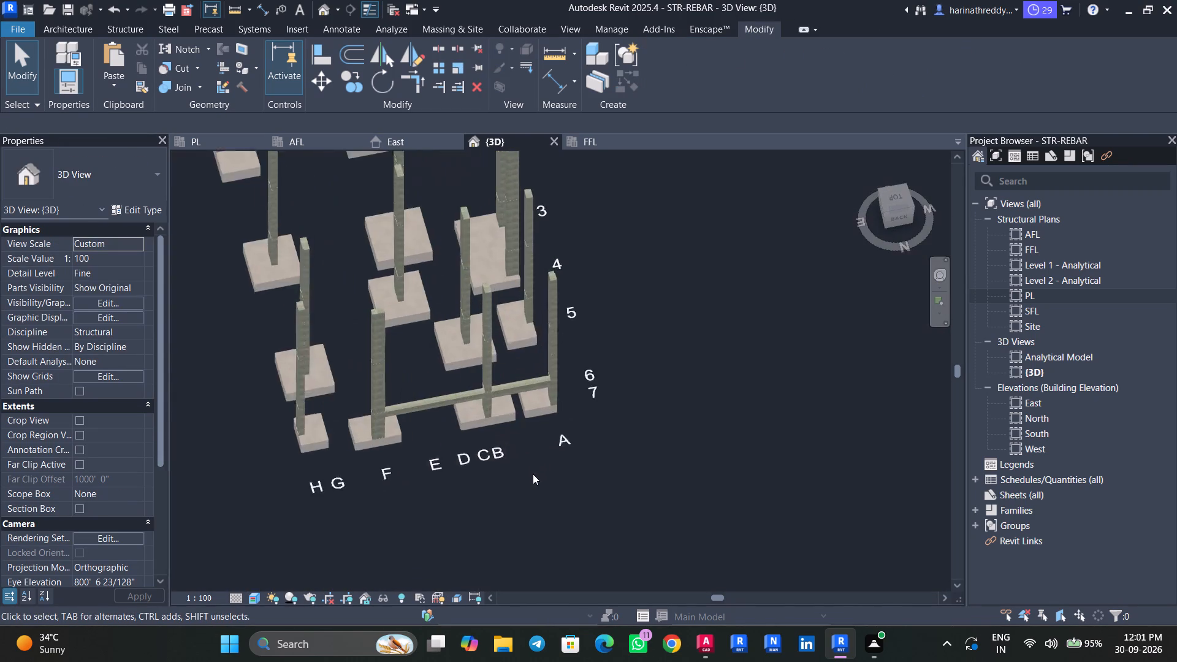
pyautogui.scroll(7, 533, 474)
pyautogui.moveTo(523, 465); pyautogui.dragTo(642, 575, button='middle')
pyautogui.scroll(-3, 641, 547)
pyautogui.moveTo(642, 546); pyautogui.dragTo(870, 479, button='middle')
pyautogui.scroll(5, 568, 467)
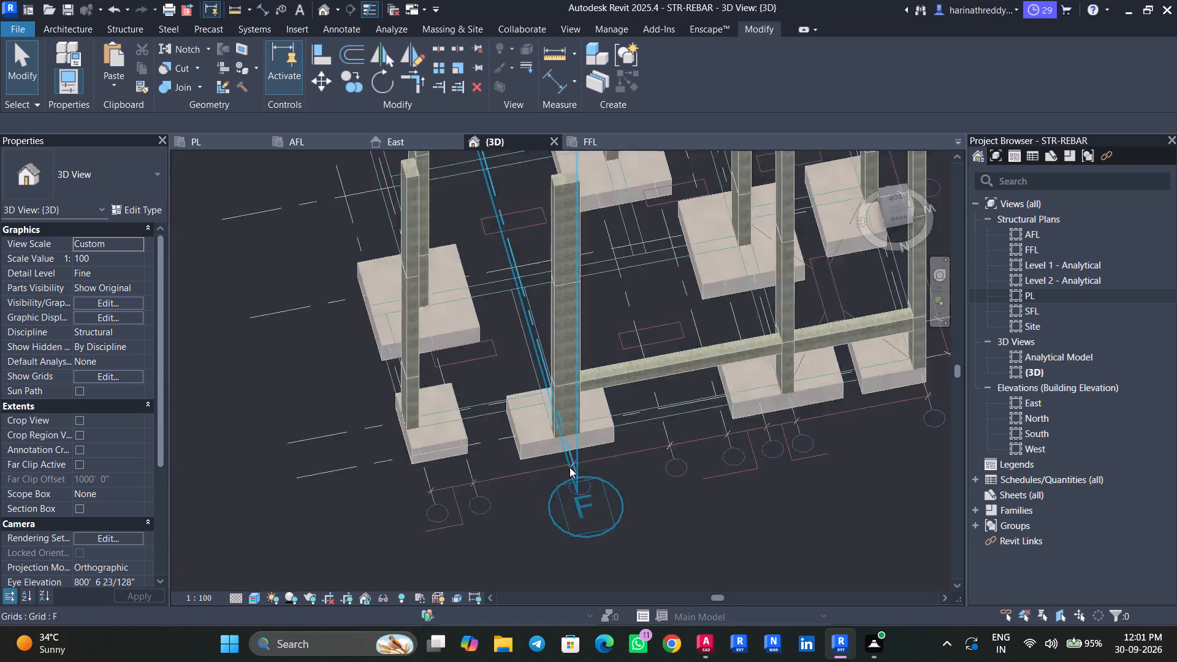
# In the PL plan, check the B09 and B01 beams along grid 7 and examine the beam labels in the adjacent imported plan.
pyautogui.click(180, 141)
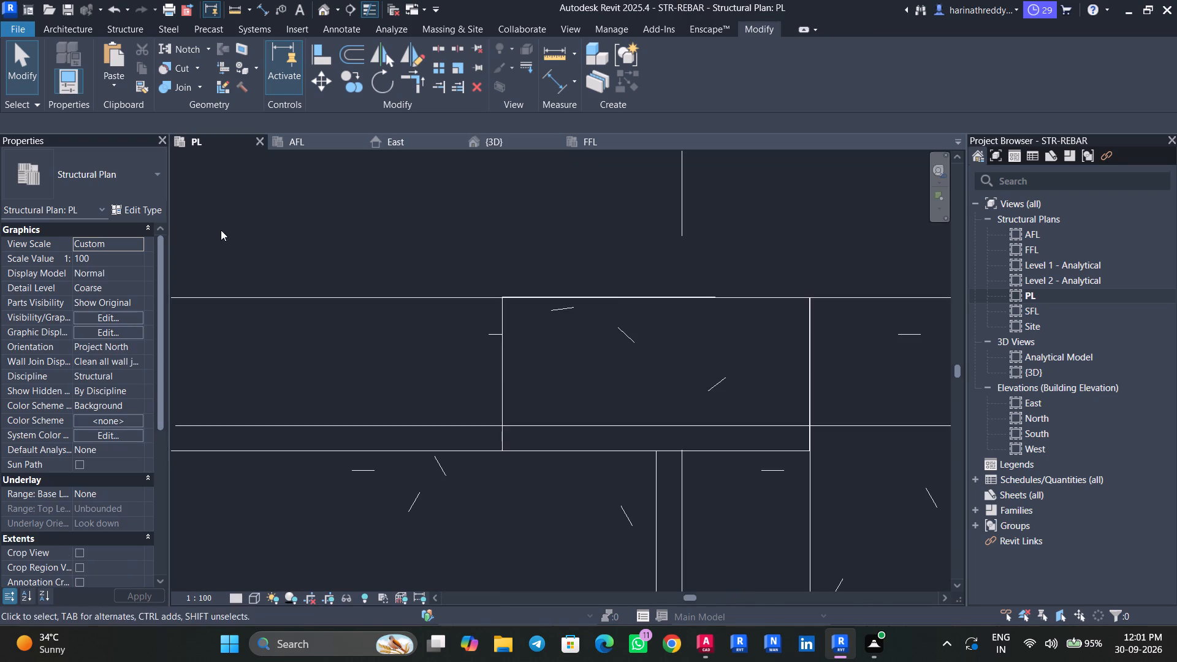
pyautogui.scroll(-6, 384, 317)
pyautogui.click(384, 317)
pyautogui.scroll(-10, 386, 319)
pyautogui.moveTo(353, 370); pyautogui.dragTo(544, 374, button='middle')
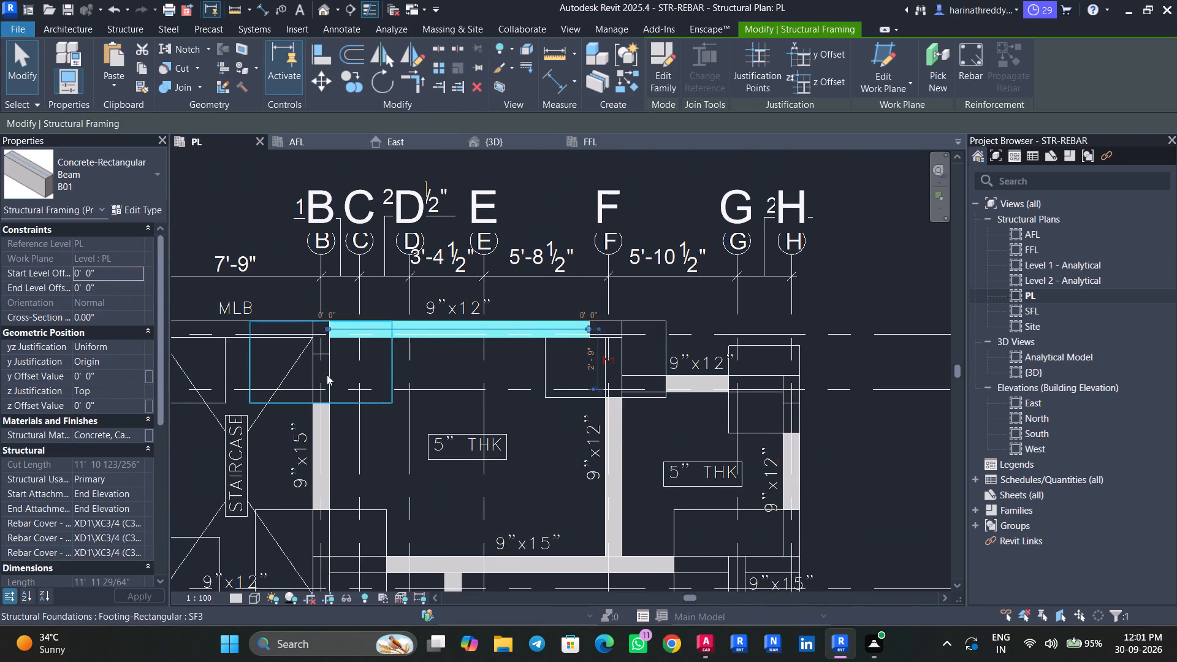
pyautogui.press('Escape')
pyautogui.press('Escape')
pyautogui.click(267, 327)
pyautogui.scroll(-3, 444, 379)
pyautogui.moveTo(444, 380); pyautogui.dragTo(450, 363, button='middle')
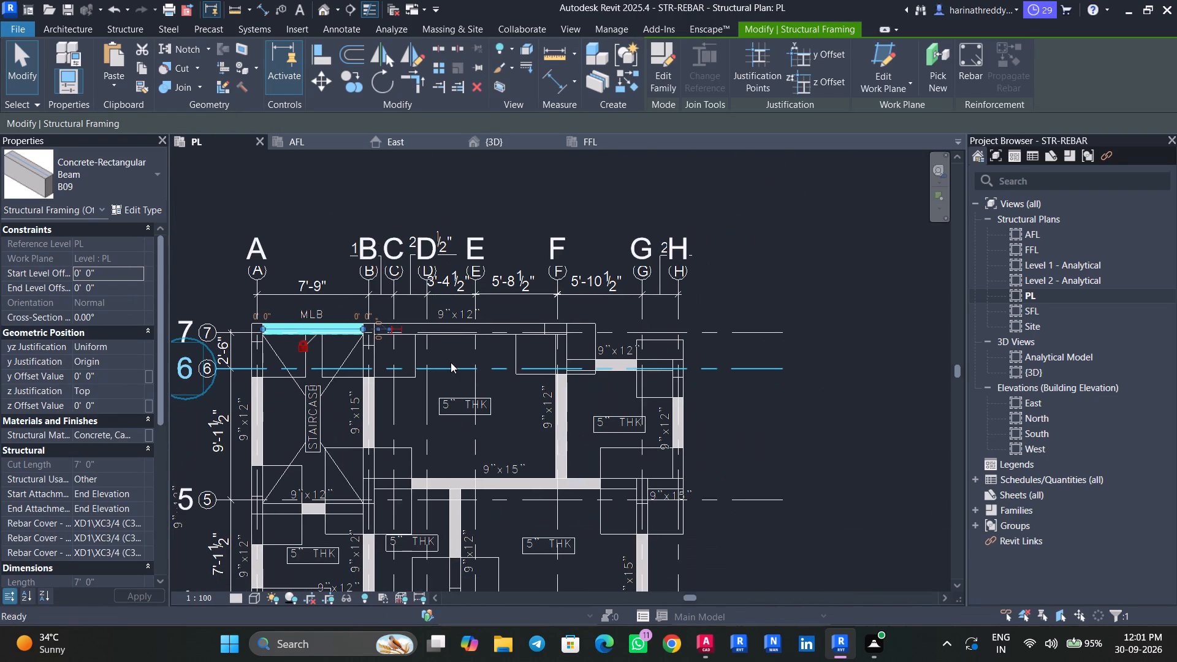
pyautogui.press('Escape')
pyautogui.press('Escape')
pyautogui.press('Escape')
pyautogui.click(503, 334)
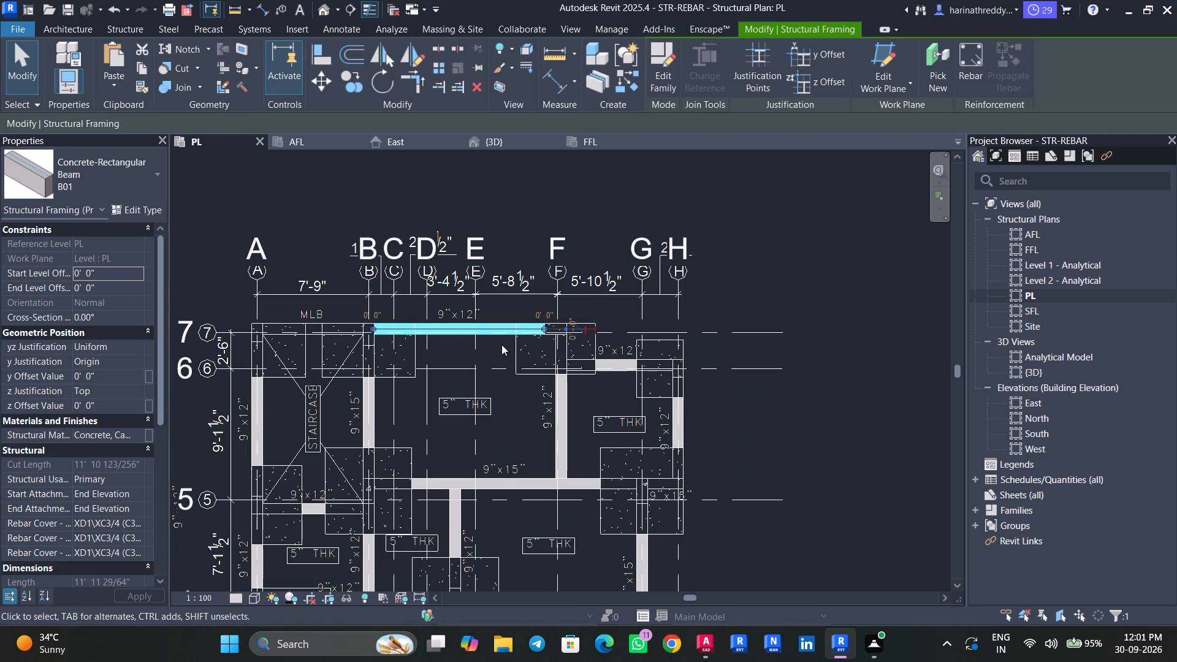
pyautogui.moveTo(673, 365); pyautogui.dragTo(399, 362, button='middle')
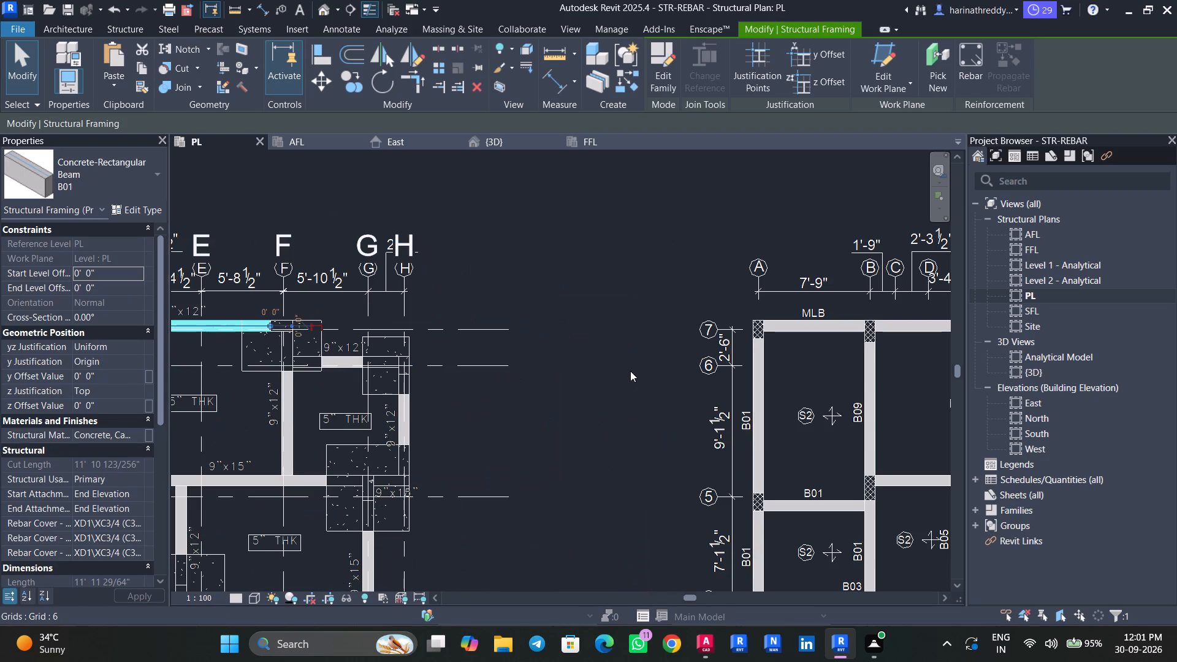
pyautogui.moveTo(625, 365); pyautogui.dragTo(438, 315, button='middle')
pyautogui.scroll(-1, 445, 315)
pyautogui.moveTo(445, 316); pyautogui.dragTo(576, 279, button='middle')
pyautogui.moveTo(525, 297); pyautogui.dragTo(613, 298, button='middle')
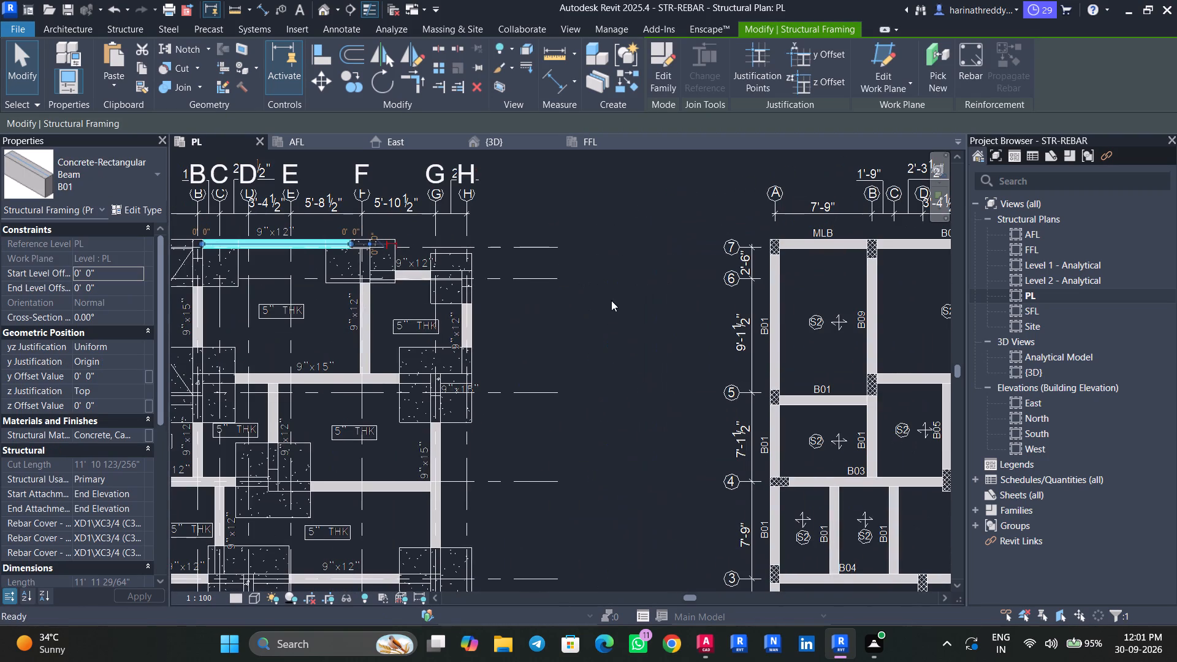
# Place a B12 concrete beam on level PL along grid F, from the grid 7 column to just short of the 9"x15" beam.
pyautogui.write('CS')
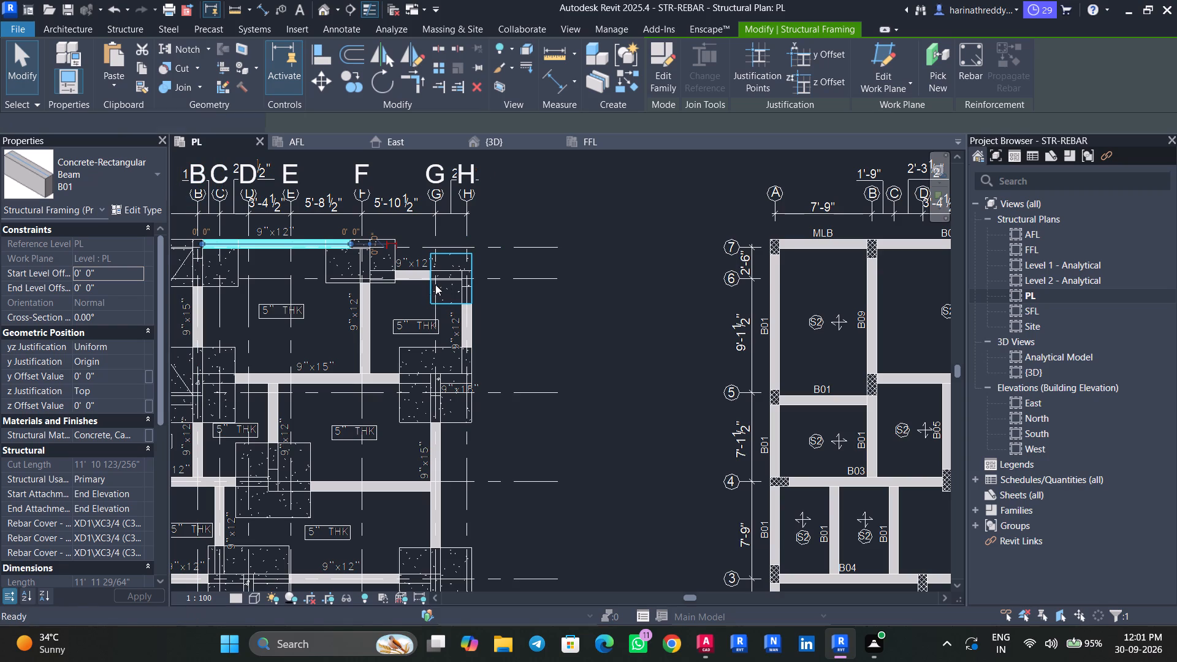
pyautogui.click(124, 169)
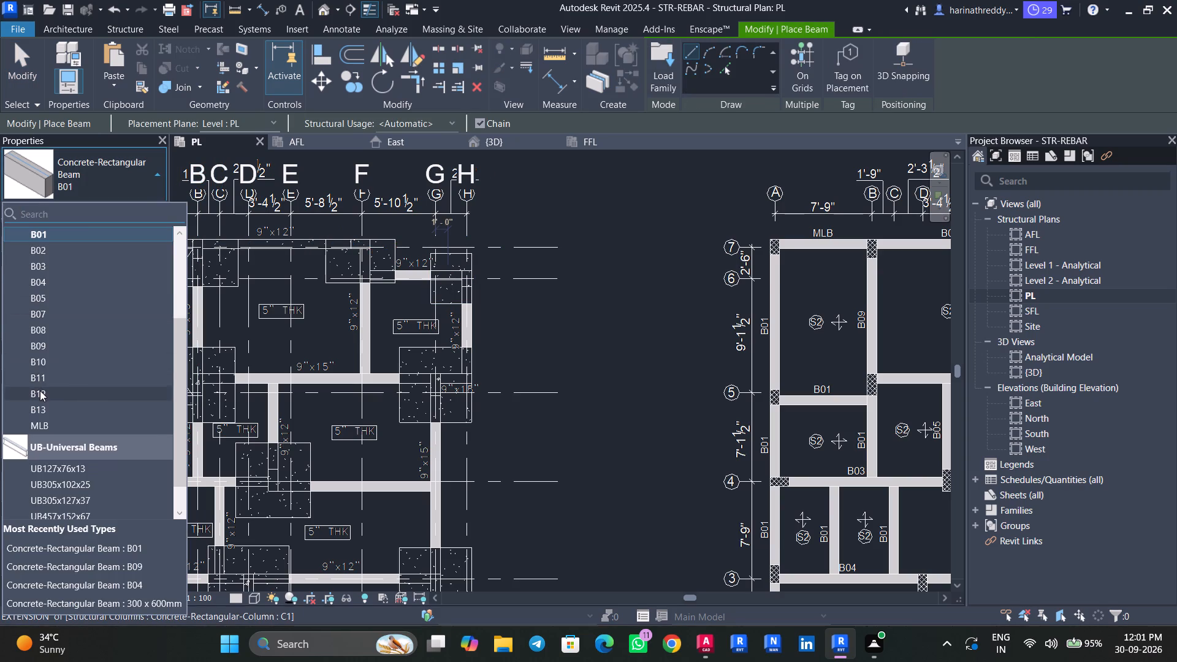
pyautogui.click(40, 390)
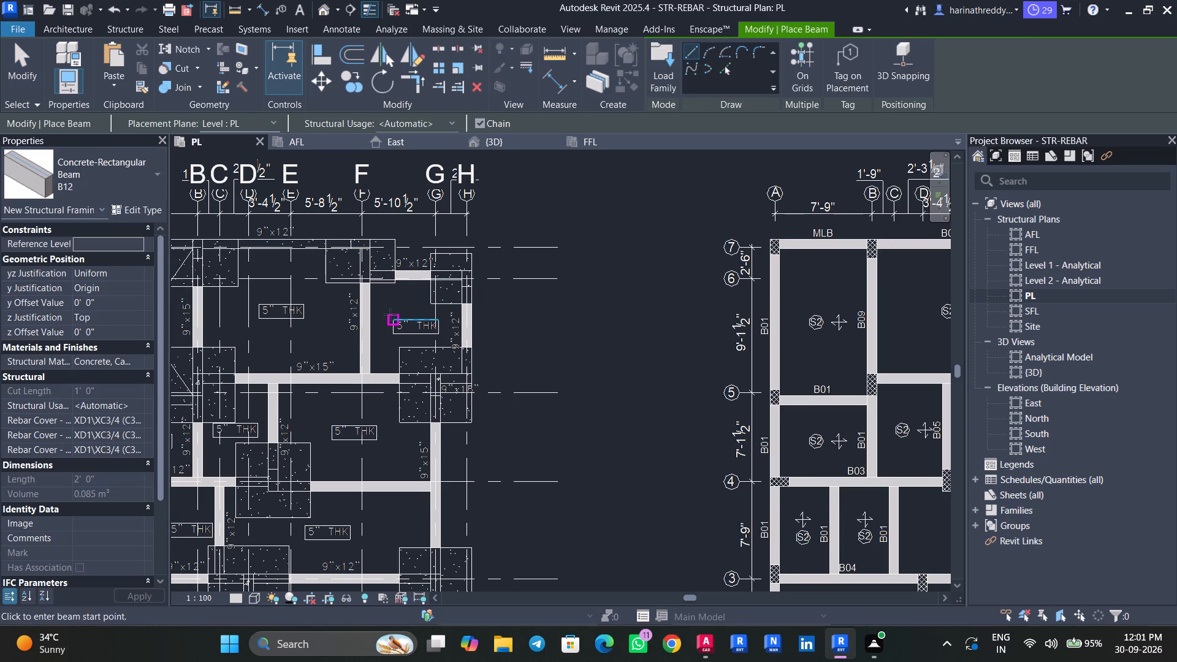
pyautogui.scroll(7, 366, 362)
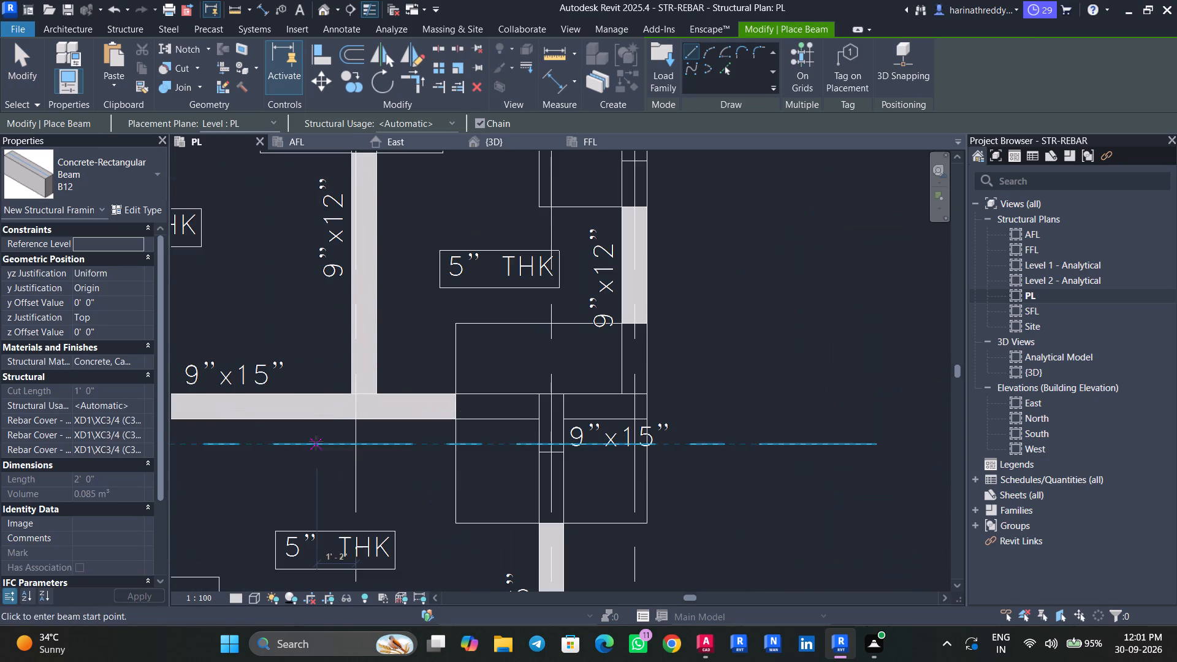
pyautogui.scroll(-3, 347, 363)
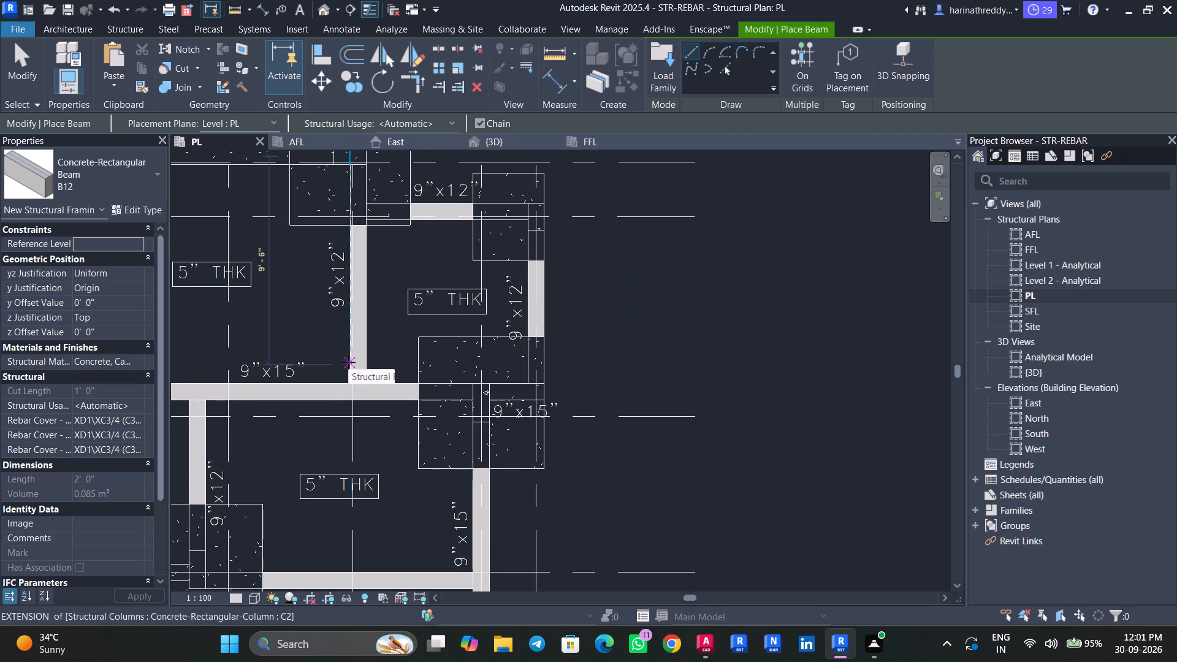
pyautogui.moveTo(383, 204); pyautogui.dragTo(386, 272, button='middle')
pyautogui.scroll(6, 364, 242)
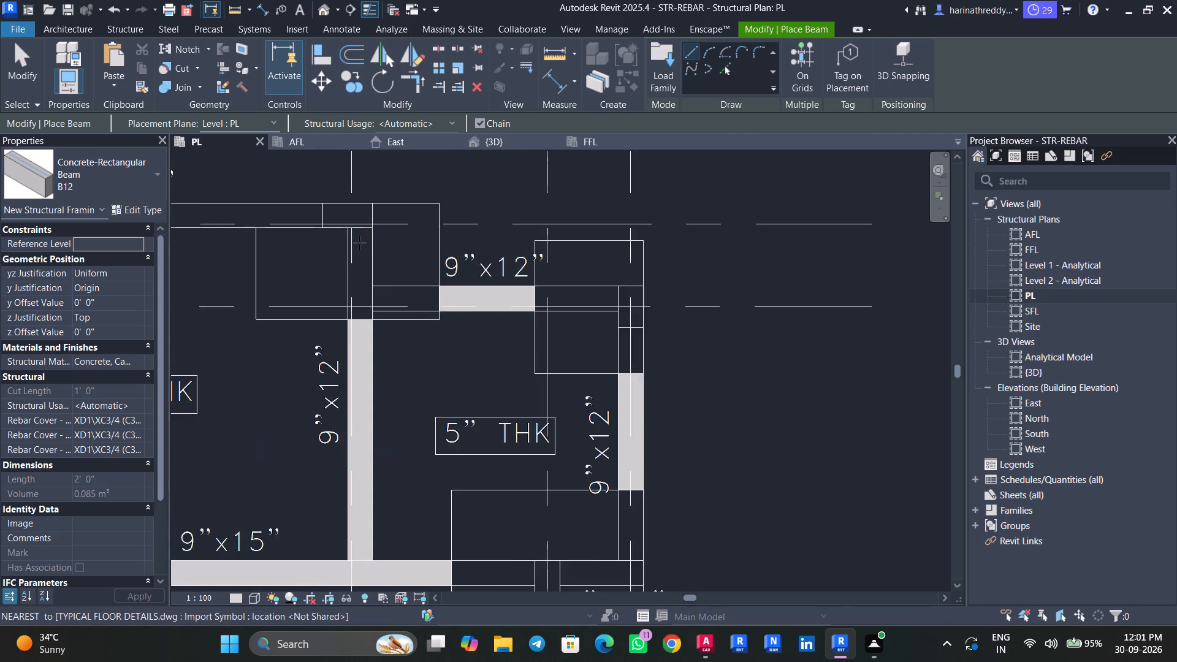
pyautogui.scroll(2, 359, 243)
pyautogui.click(361, 204)
pyautogui.moveTo(359, 444); pyautogui.dragTo(389, 312, button='middle')
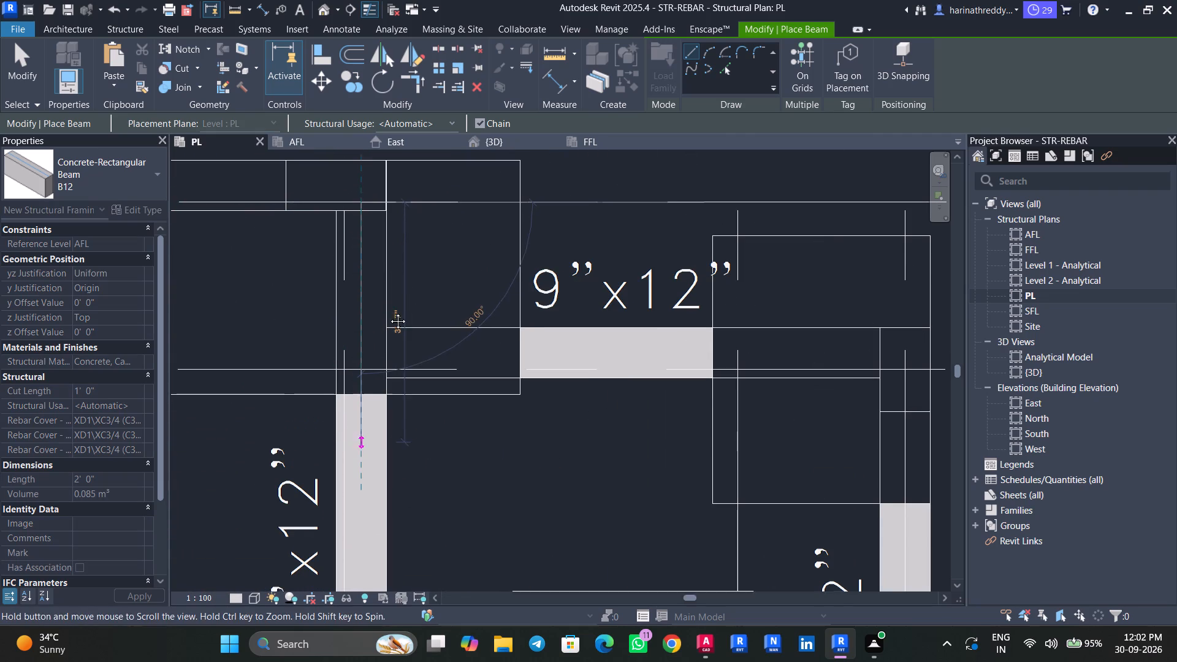
pyautogui.moveTo(389, 312); pyautogui.dragTo(399, 180, button='middle')
pyautogui.moveTo(356, 463); pyautogui.dragTo(411, 227, button='middle')
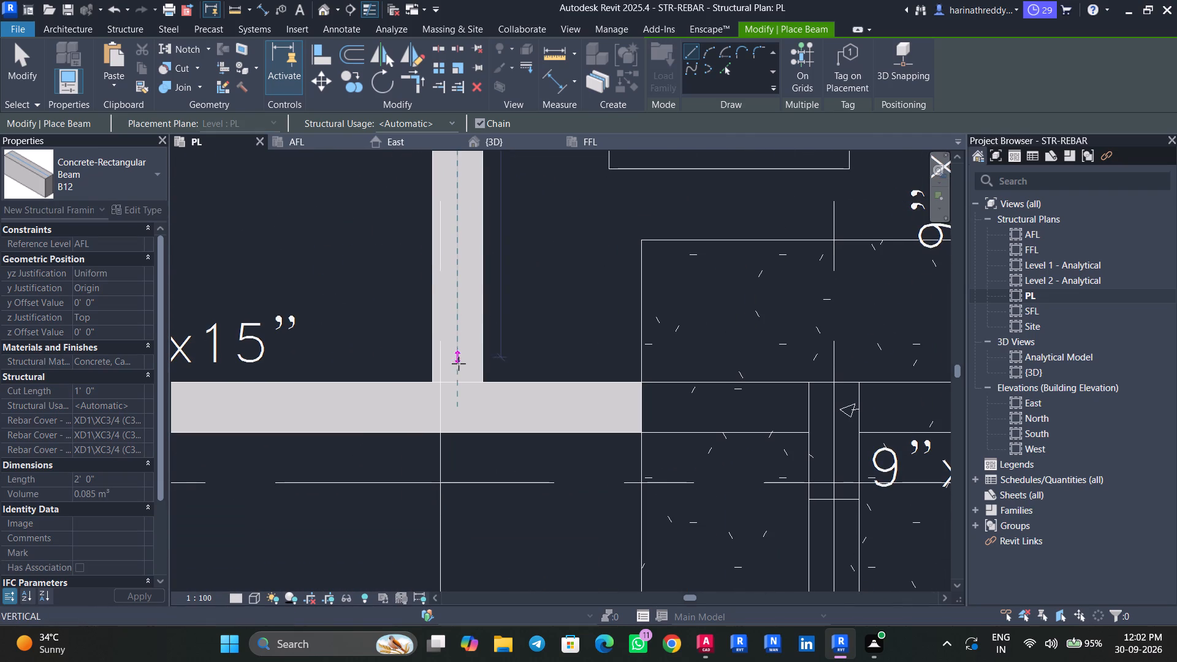
pyautogui.scroll(9, 461, 344)
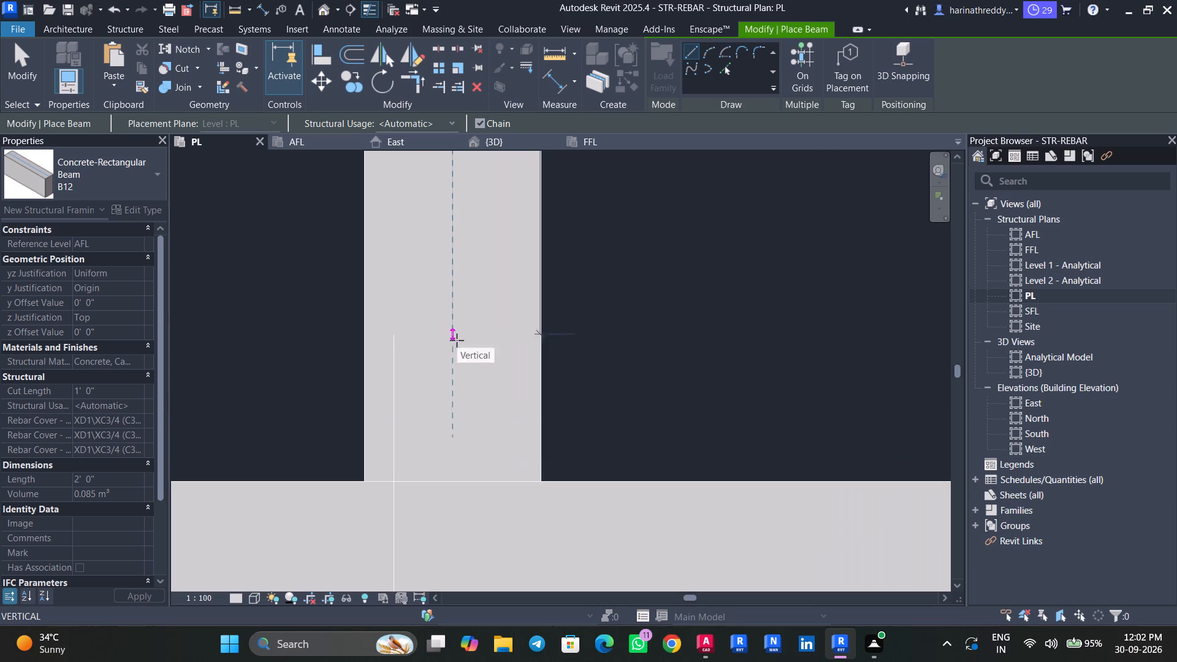
pyautogui.press('Tab')
pyautogui.press('Tab')
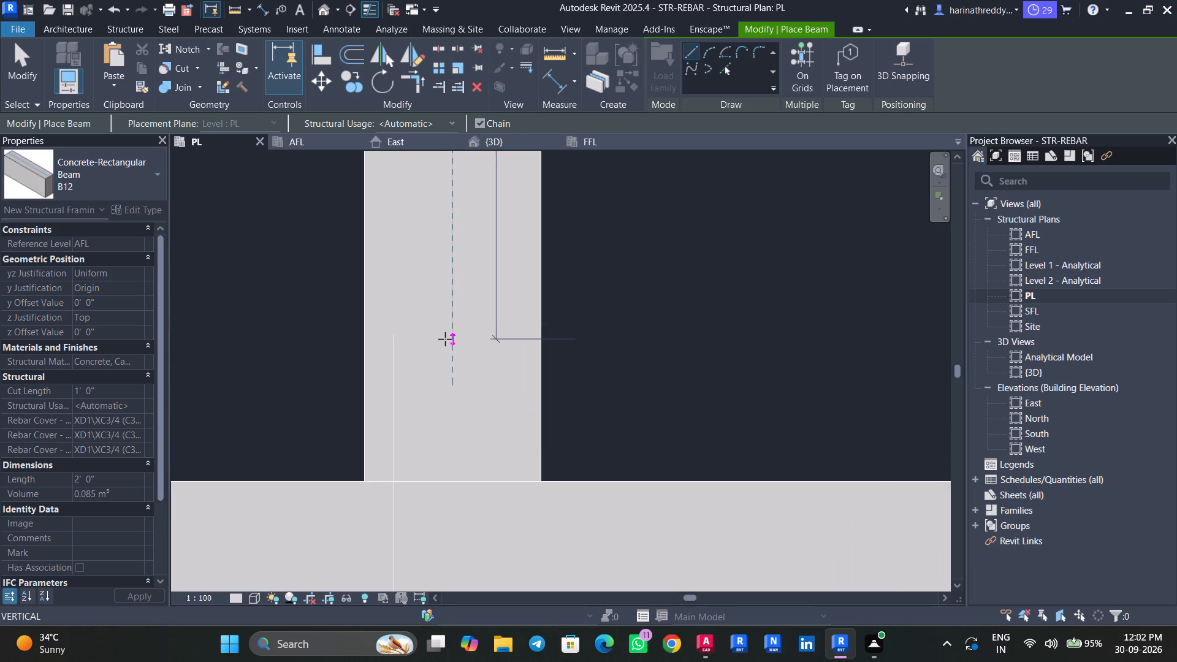
pyautogui.click(449, 337)
pyautogui.press('Escape')
pyautogui.press('Escape')
pyautogui.press('Escape')
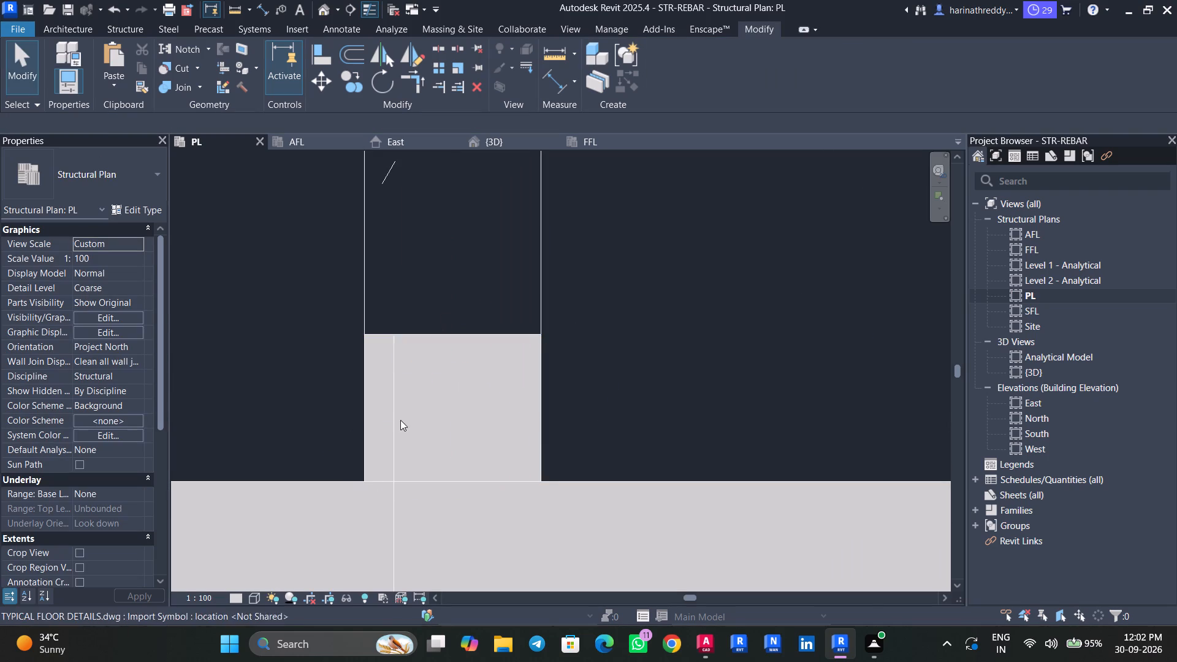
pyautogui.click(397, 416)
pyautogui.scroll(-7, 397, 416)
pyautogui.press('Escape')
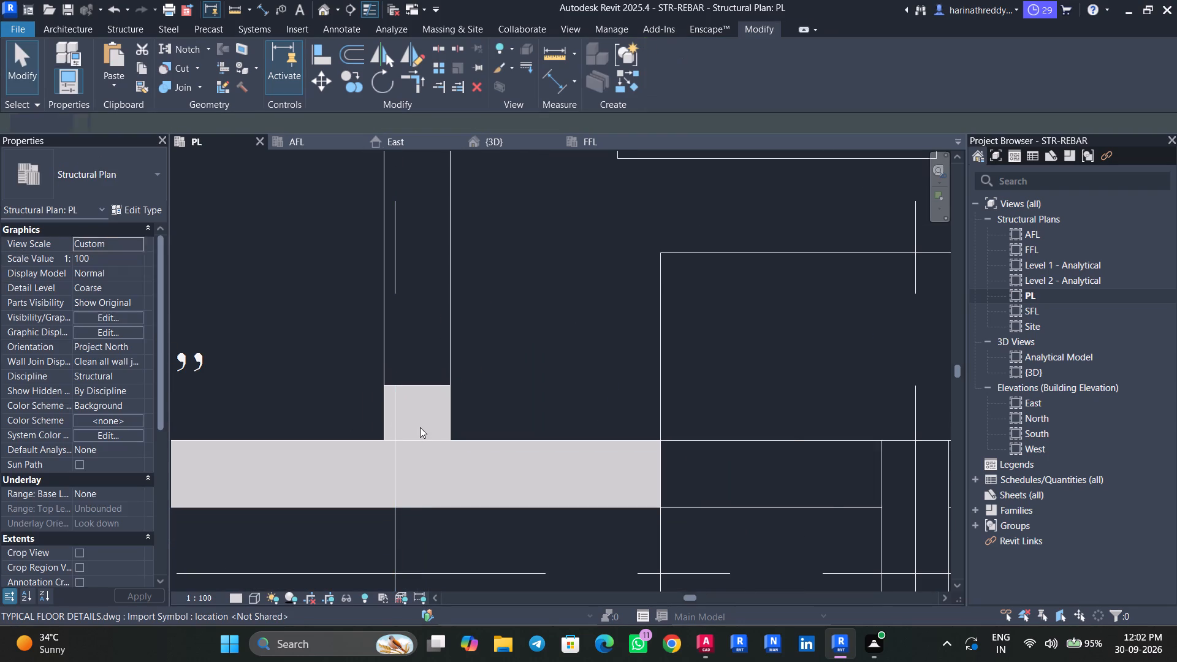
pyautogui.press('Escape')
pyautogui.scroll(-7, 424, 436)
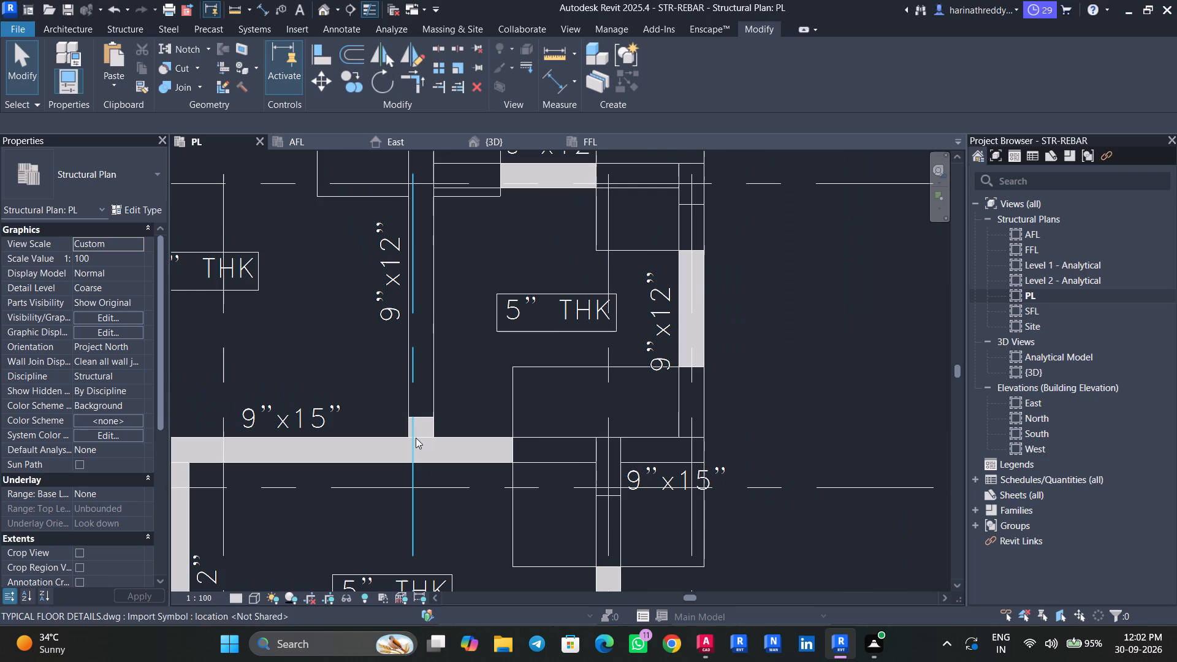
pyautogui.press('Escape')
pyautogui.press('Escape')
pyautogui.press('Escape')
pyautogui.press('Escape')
# Inspect the new B12 beam along grid F and the grid 7 beams in the 3D view.
pyautogui.click(481, 146)
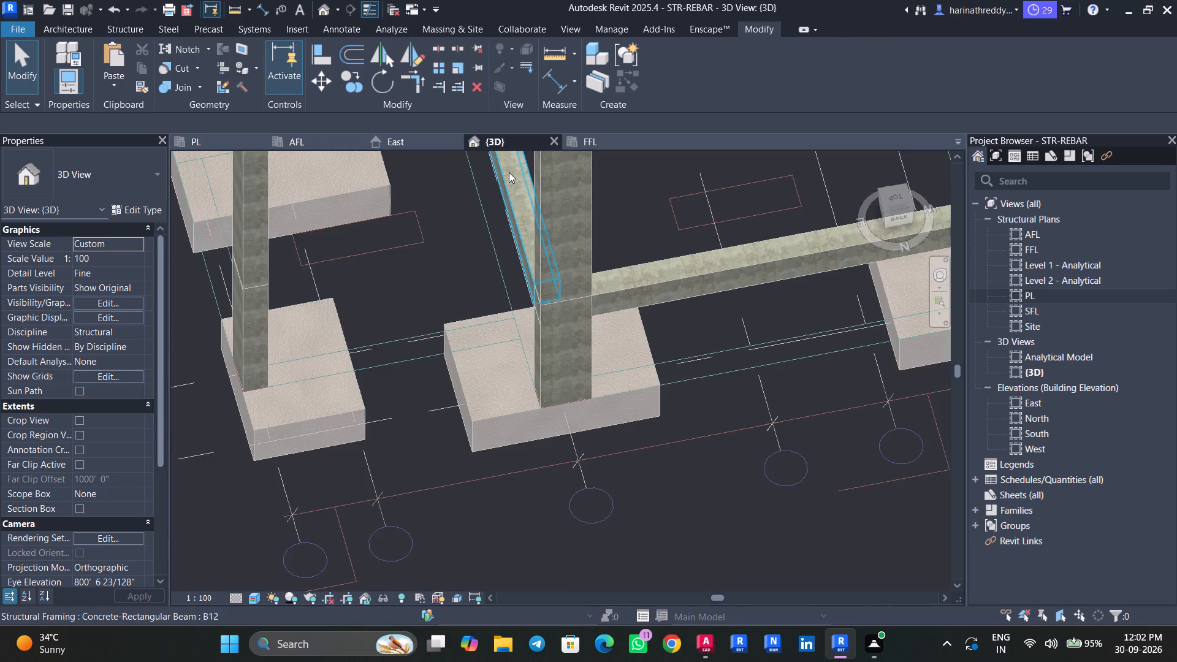
pyautogui.scroll(-6, 441, 354)
pyautogui.moveTo(457, 285); pyautogui.dragTo(459, 424, button='middle')
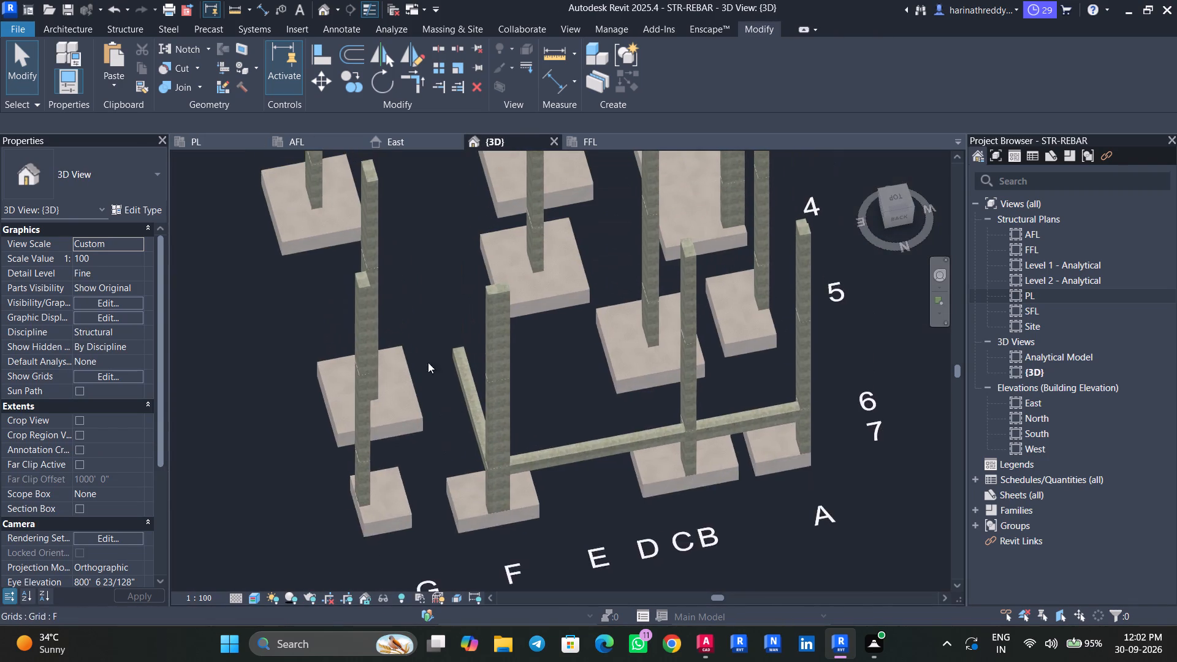
pyautogui.scroll(-4, 433, 335)
pyautogui.keyDown('shift'); pyautogui.moveTo(436, 329); pyautogui.dragTo(428, 352, button='middle'); pyautogui.keyUp('shift')
pyautogui.moveTo(429, 367); pyautogui.dragTo(458, 492, button='middle')
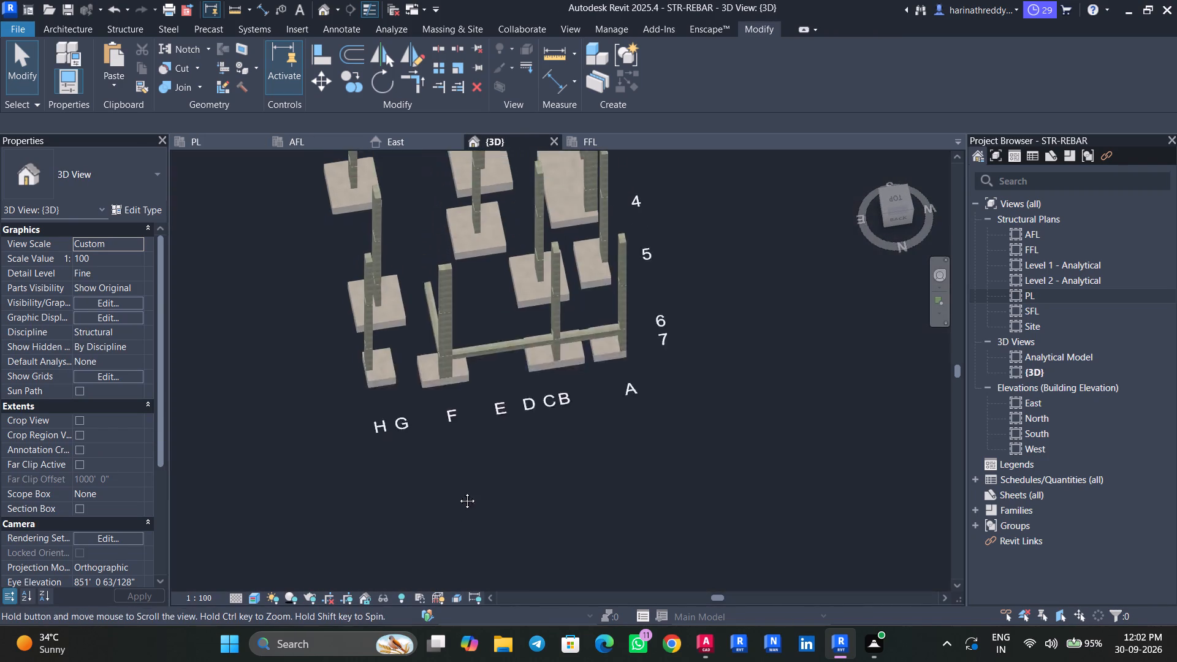
pyautogui.moveTo(458, 492); pyautogui.dragTo(461, 508, button='middle')
pyautogui.scroll(-1, 491, 434)
# In the Top view, stretch the B12 beam's free end along grid F to the 9"x15" beam's edge, making it 10'-1 1/2" long.
pyautogui.click(891, 202)
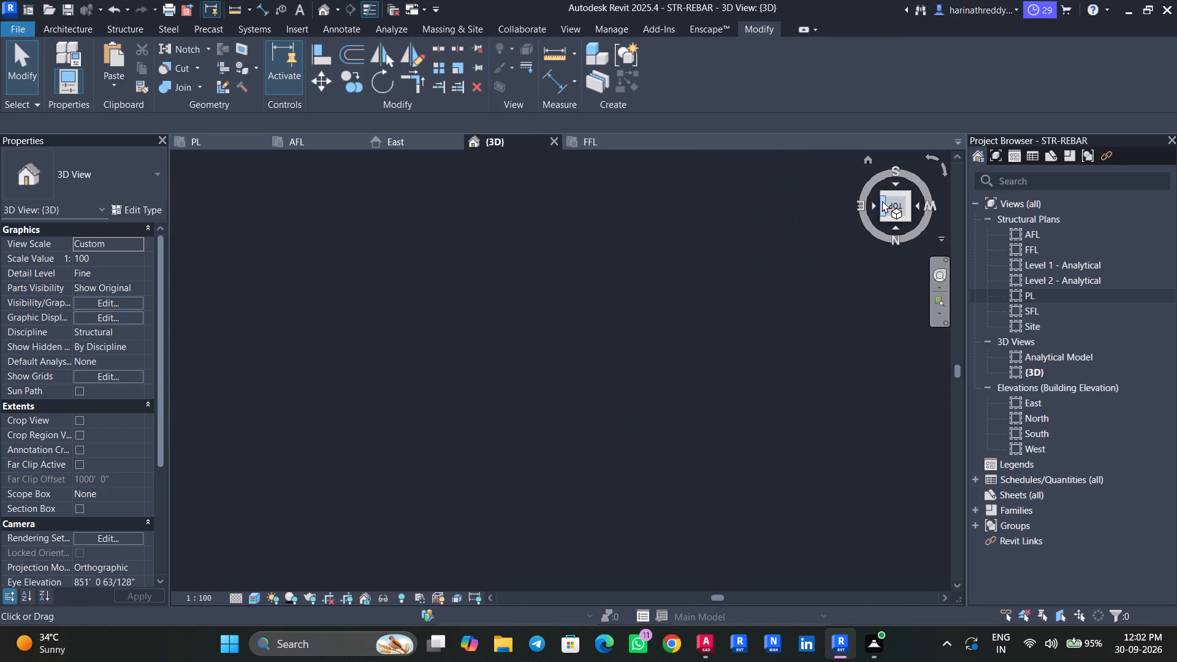
pyautogui.scroll(13, 398, 371)
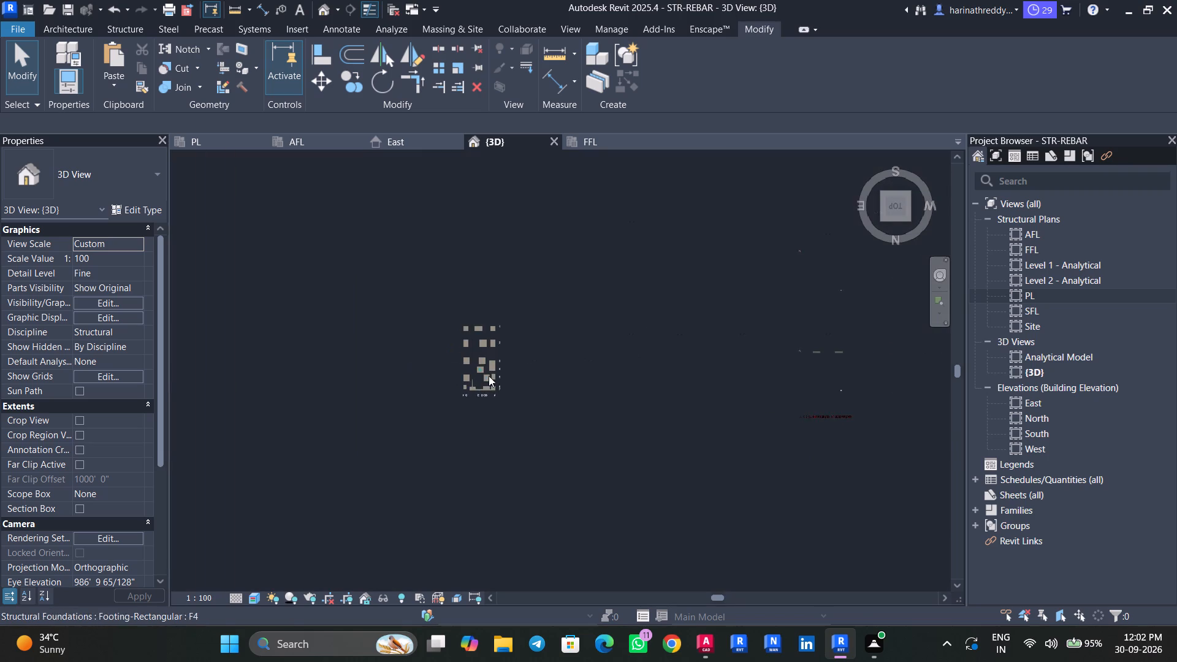
pyautogui.scroll(16, 489, 376)
pyautogui.scroll(-1, 444, 395)
pyautogui.scroll(3, 444, 395)
pyautogui.moveTo(327, 384); pyautogui.dragTo(409, 381, button='middle')
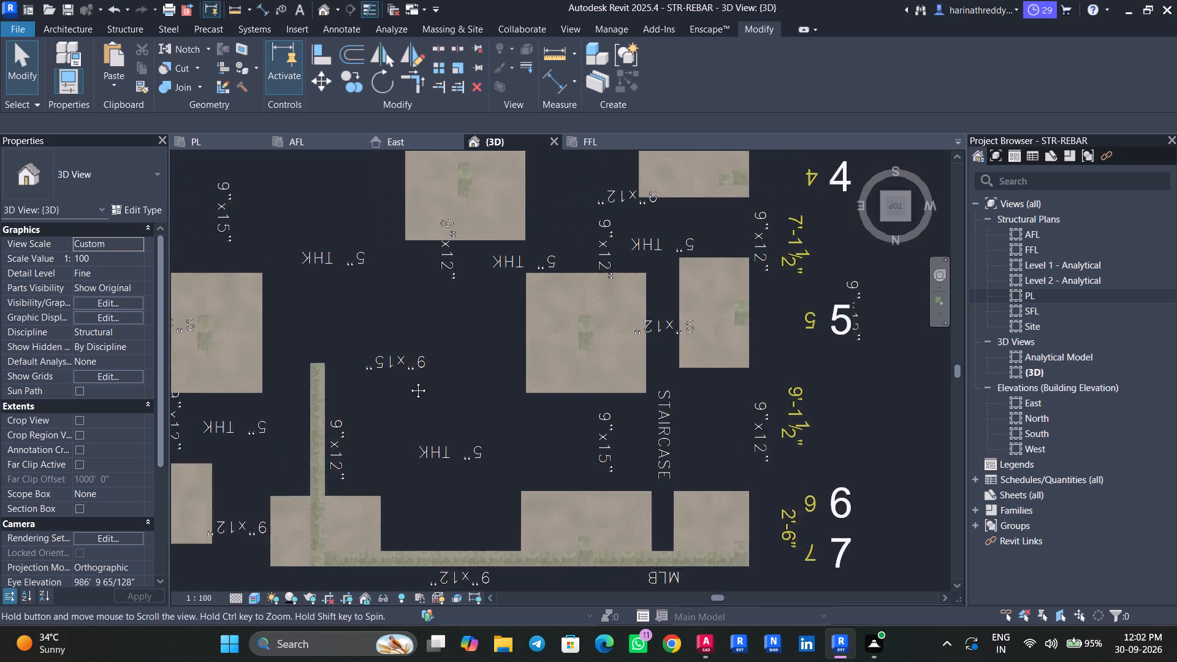
pyautogui.moveTo(409, 381); pyautogui.dragTo(427, 386, button='middle')
pyautogui.scroll(-3, 428, 386)
pyautogui.moveTo(428, 386); pyautogui.dragTo(433, 448, button='middle')
pyautogui.scroll(1, 433, 448)
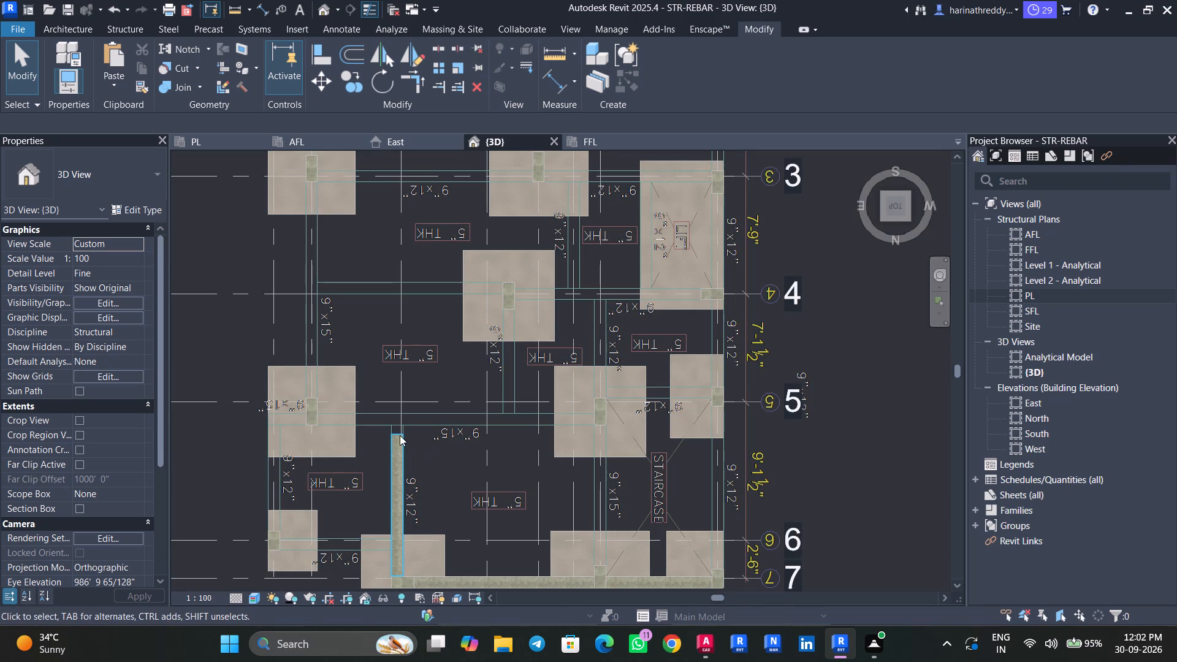
pyautogui.click(396, 457)
pyautogui.moveTo(443, 458); pyautogui.dragTo(468, 390, button='middle')
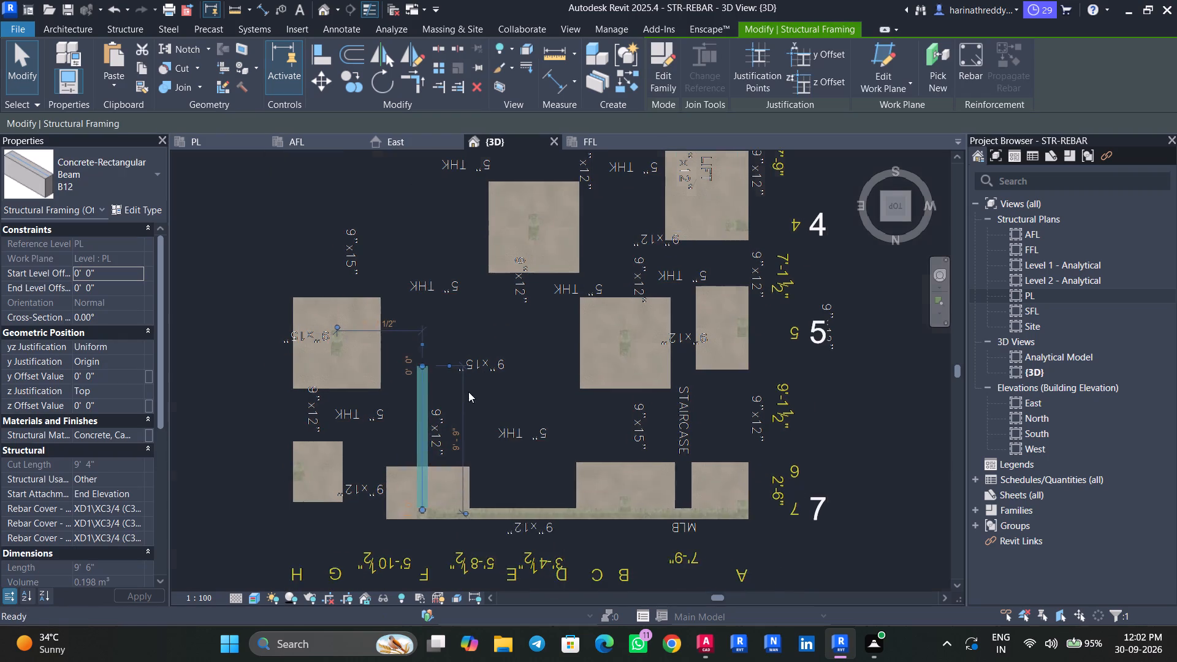
pyautogui.scroll(8, 428, 357)
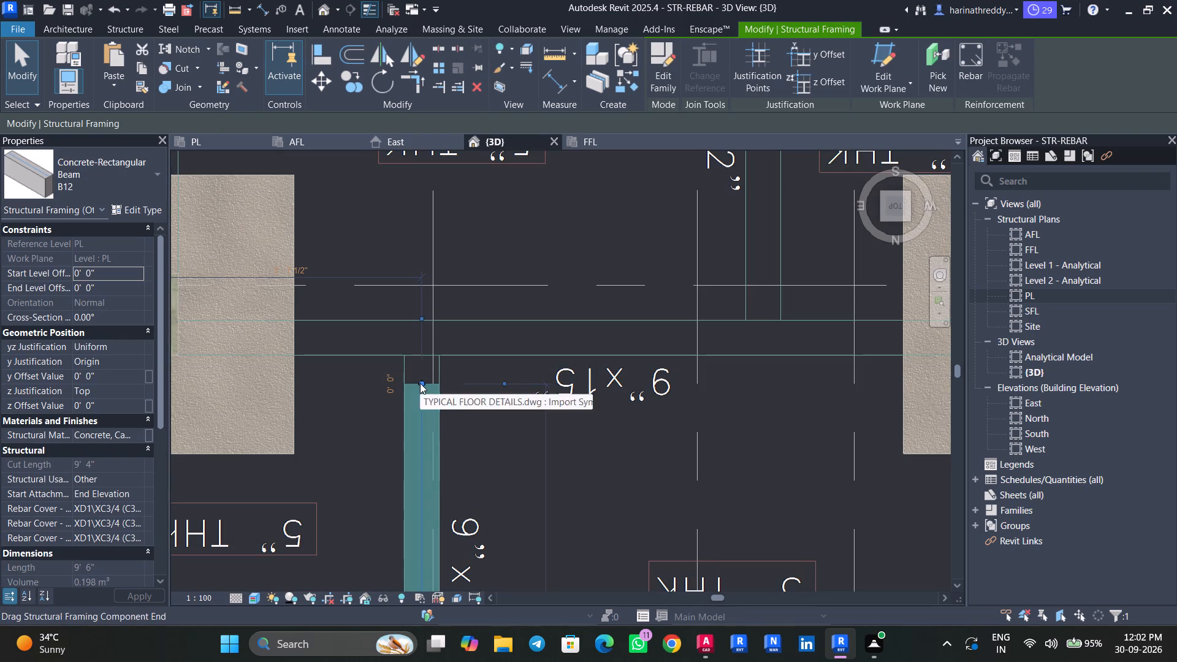
pyautogui.moveTo(421, 381); pyautogui.dragTo(423, 358)
pyautogui.press('Escape')
pyautogui.press('Escape')
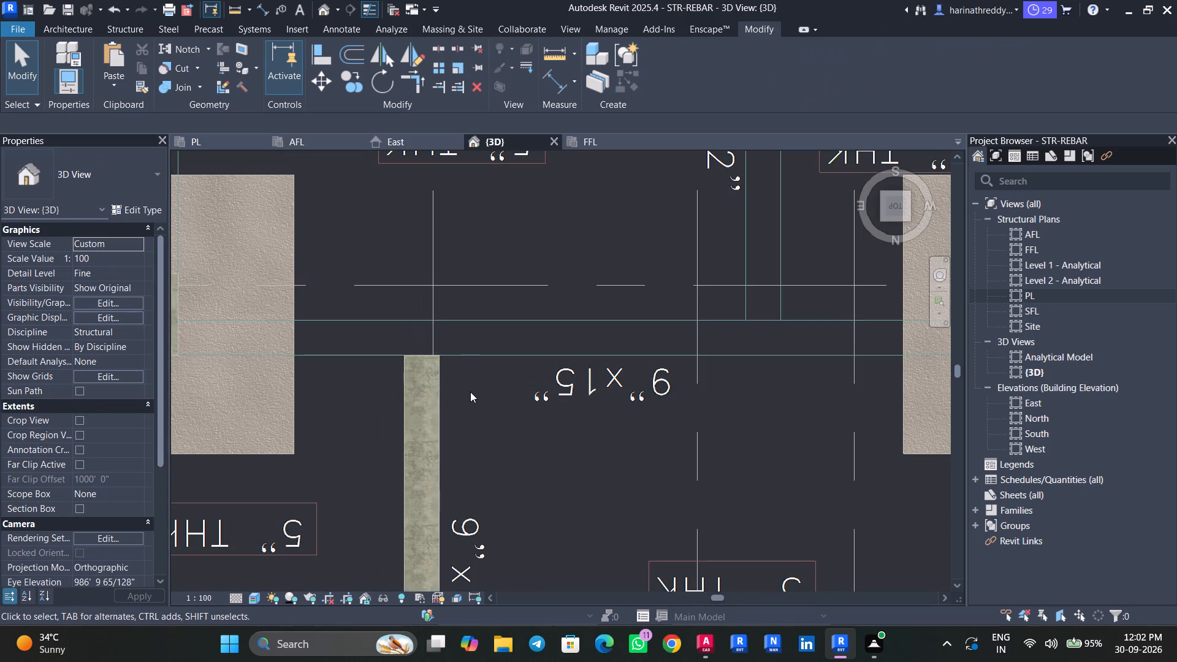
# Check the B12 beam's end over the SF4 footing where grids F and 7 meet.
pyautogui.scroll(-5, 470, 392)
pyautogui.moveTo(468, 394); pyautogui.dragTo(517, 332, button='middle')
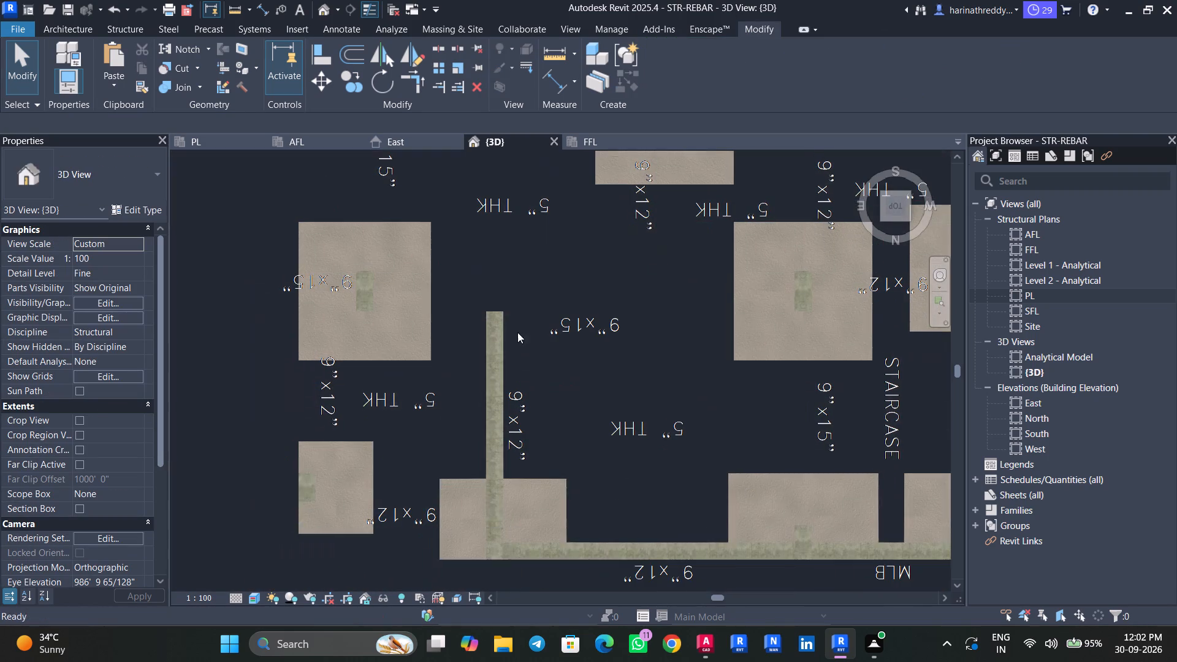
pyautogui.scroll(4, 409, 512)
pyautogui.moveTo(416, 506); pyautogui.dragTo(446, 432, button='middle')
pyautogui.press('Escape')
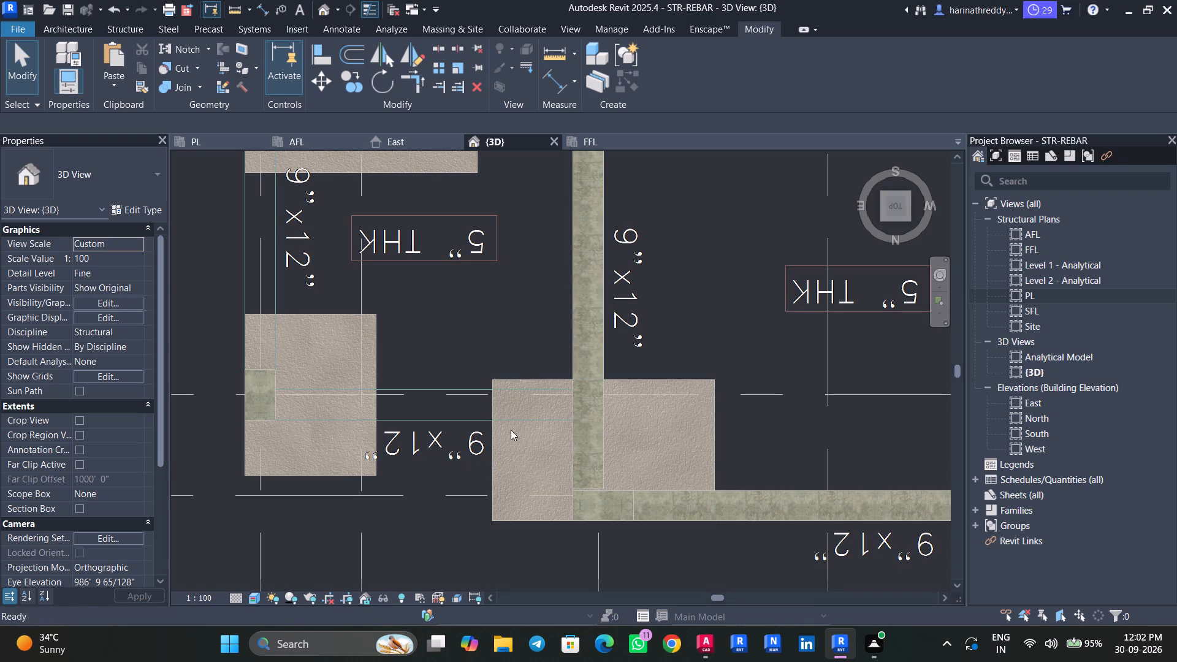
pyautogui.press('Escape')
pyautogui.press('Escape')
pyautogui.press('Escape')
pyautogui.click(582, 414)
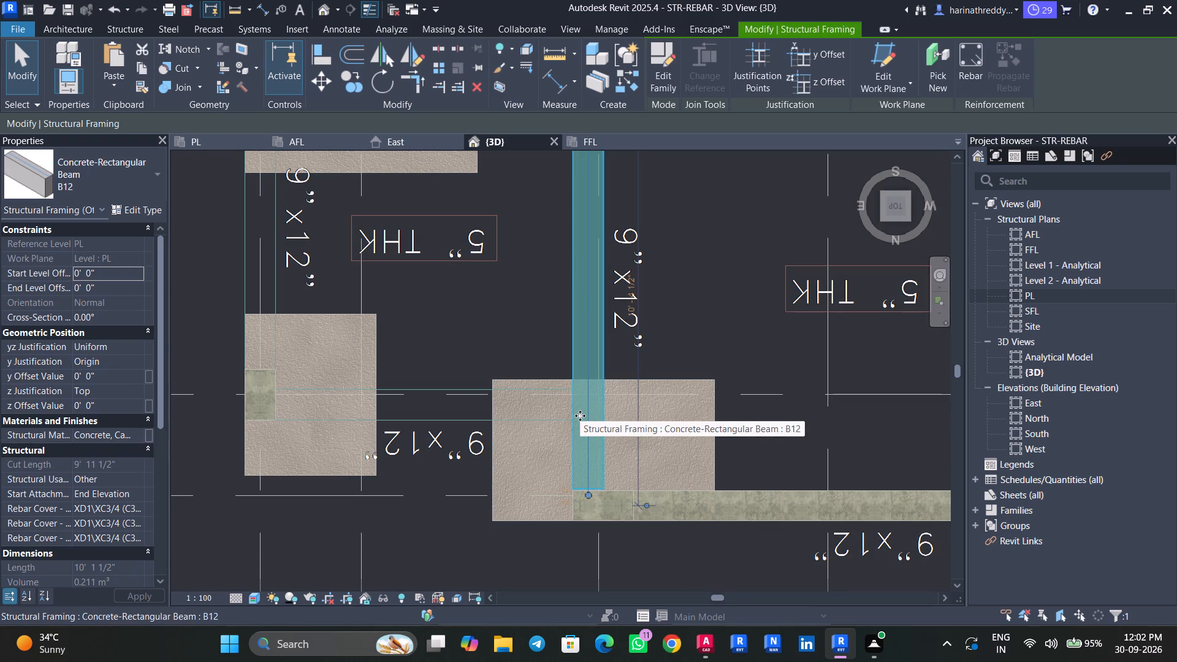
pyautogui.press('Escape')
pyautogui.press('Escape')
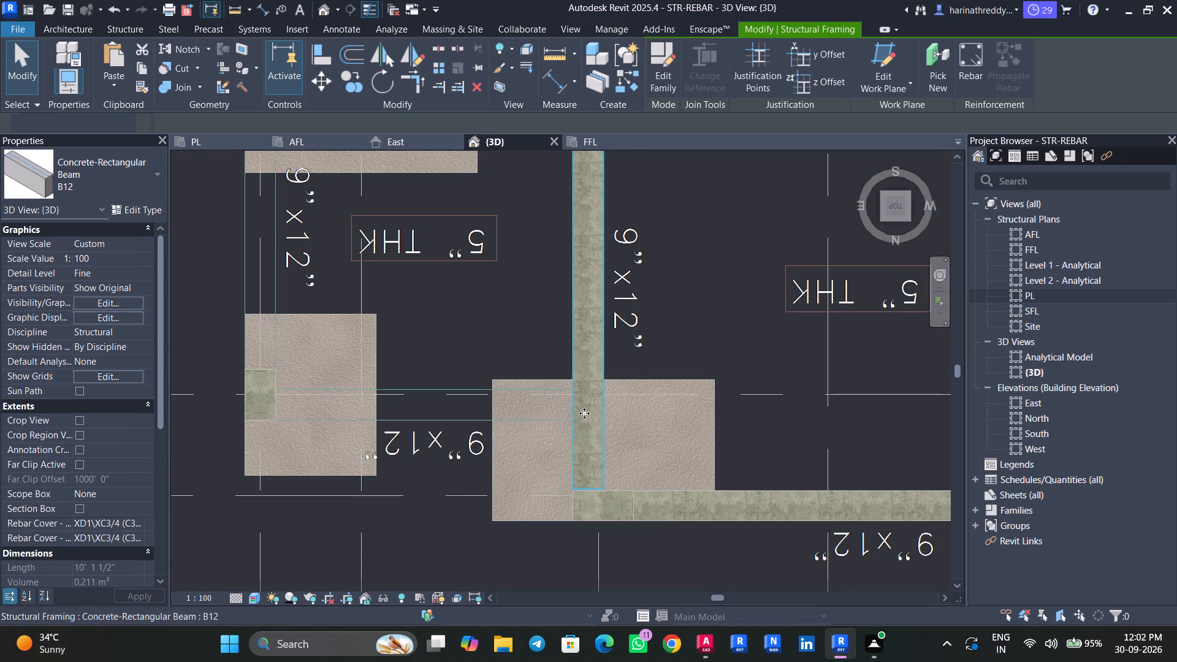
pyautogui.click(595, 353)
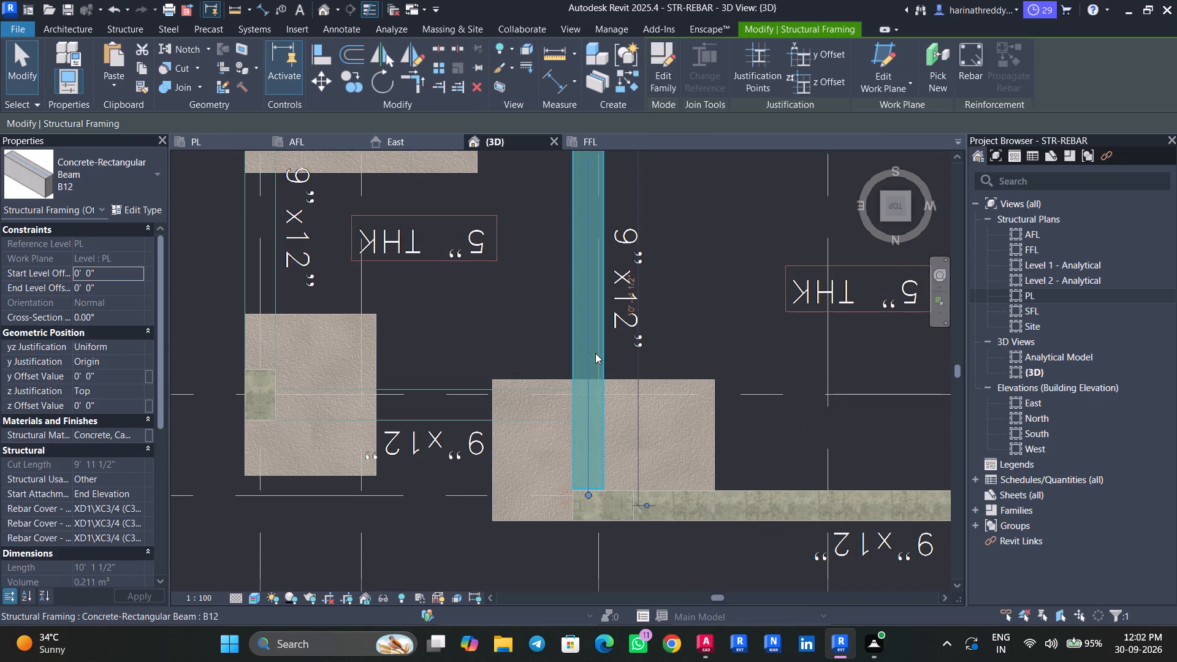
pyautogui.press('Escape')
pyautogui.press('Escape')
pyautogui.click(582, 413)
pyautogui.press('Escape')
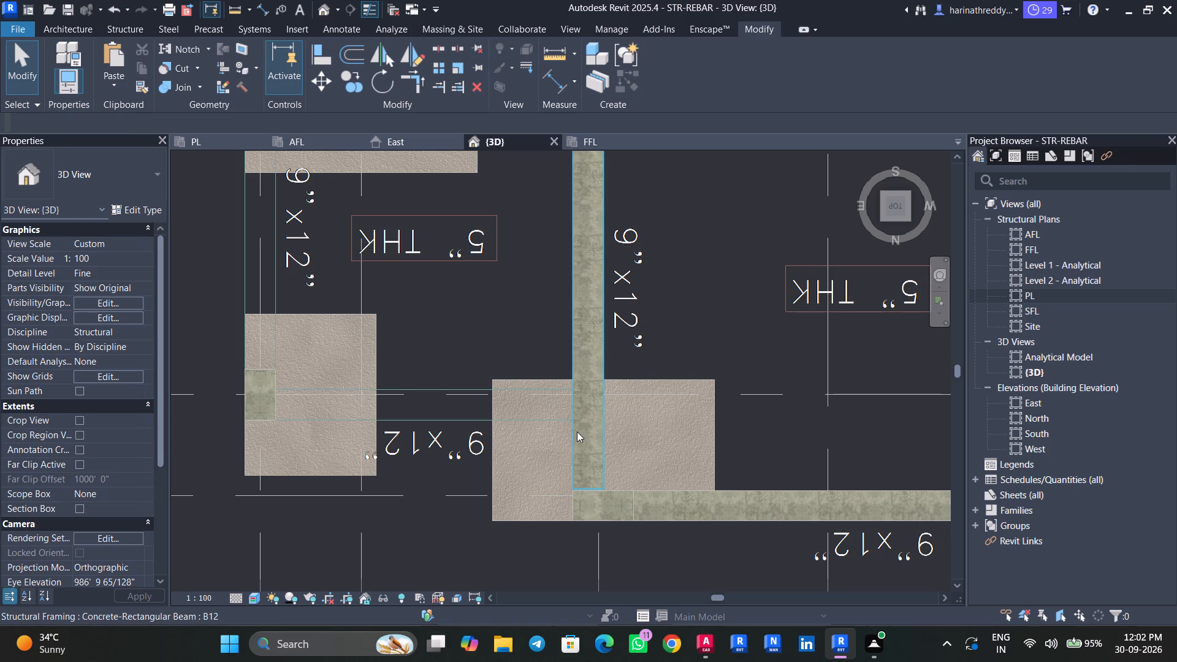
pyautogui.press('Tab')
pyautogui.click(577, 432)
pyautogui.press('Escape')
pyautogui.press('Escape')
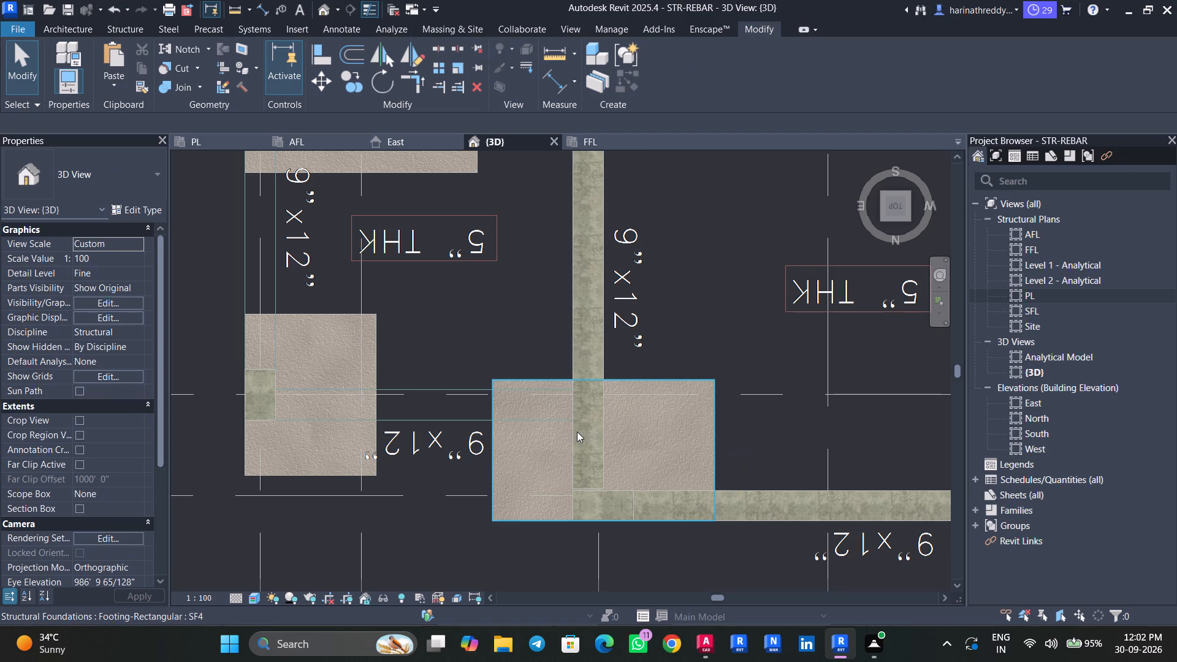
pyautogui.press('Tab')
pyautogui.press('Tab')
pyautogui.click(577, 432)
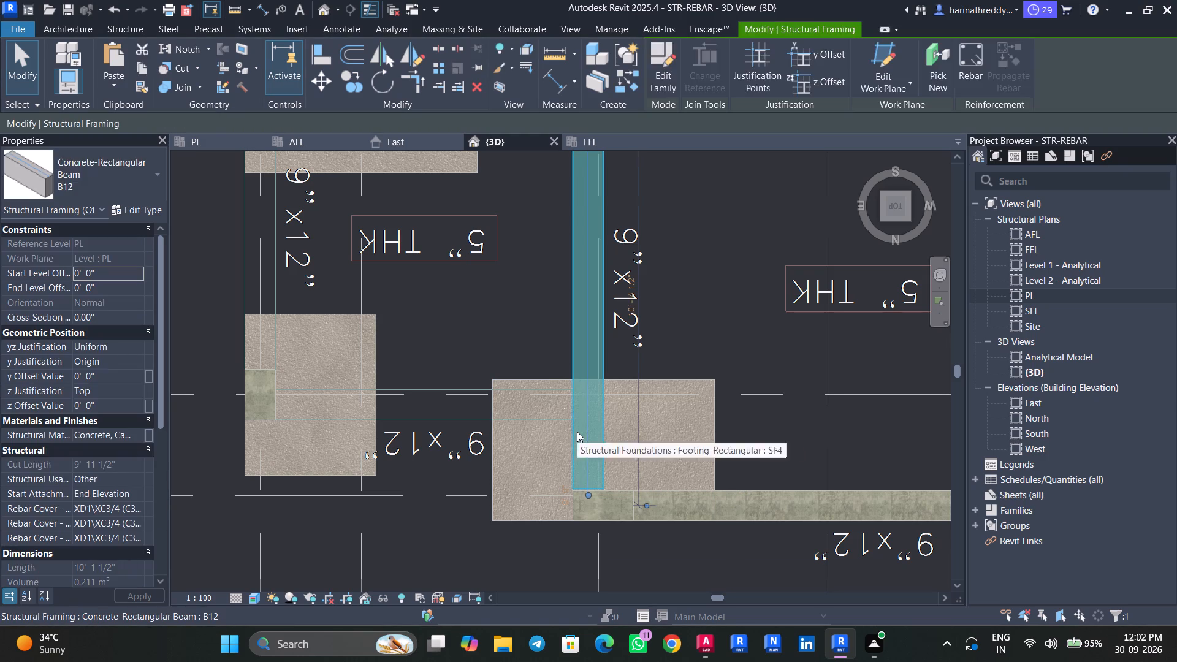
pyautogui.press('Escape')
pyautogui.press('Escape')
pyautogui.press('Escape')
# Examine the overlapping elements beneath the B12 beam, including the SF4 footing, around the grid F and 7 junction.
pyautogui.scroll(4, 593, 410)
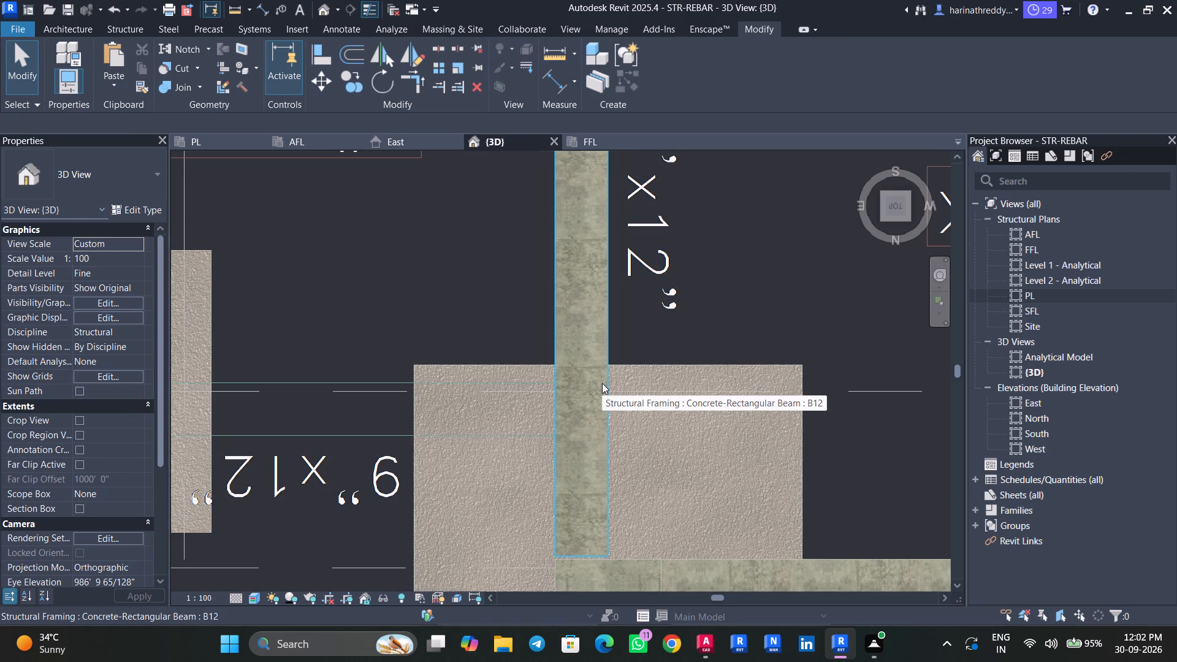
pyautogui.press('Tab')
pyautogui.press('Tab')
pyautogui.press('Tab')
pyautogui.press('Tab')
pyautogui.press('Tab')
pyautogui.press('Tab')
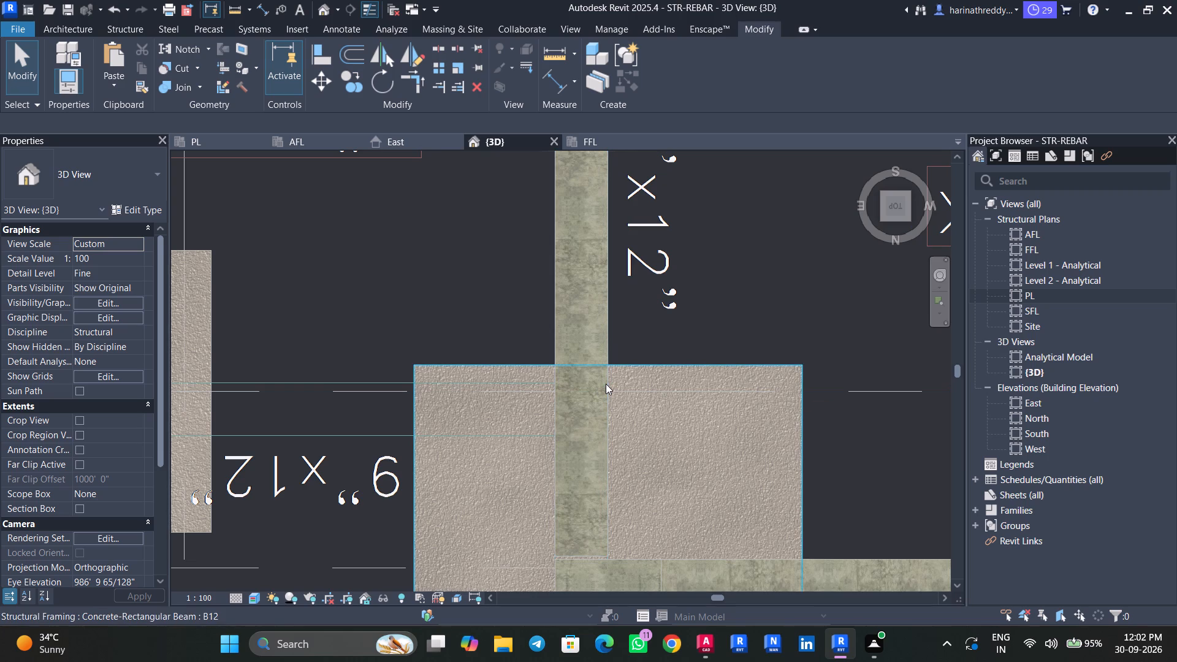
pyautogui.click(605, 384)
pyautogui.press('Escape')
pyautogui.press('Escape')
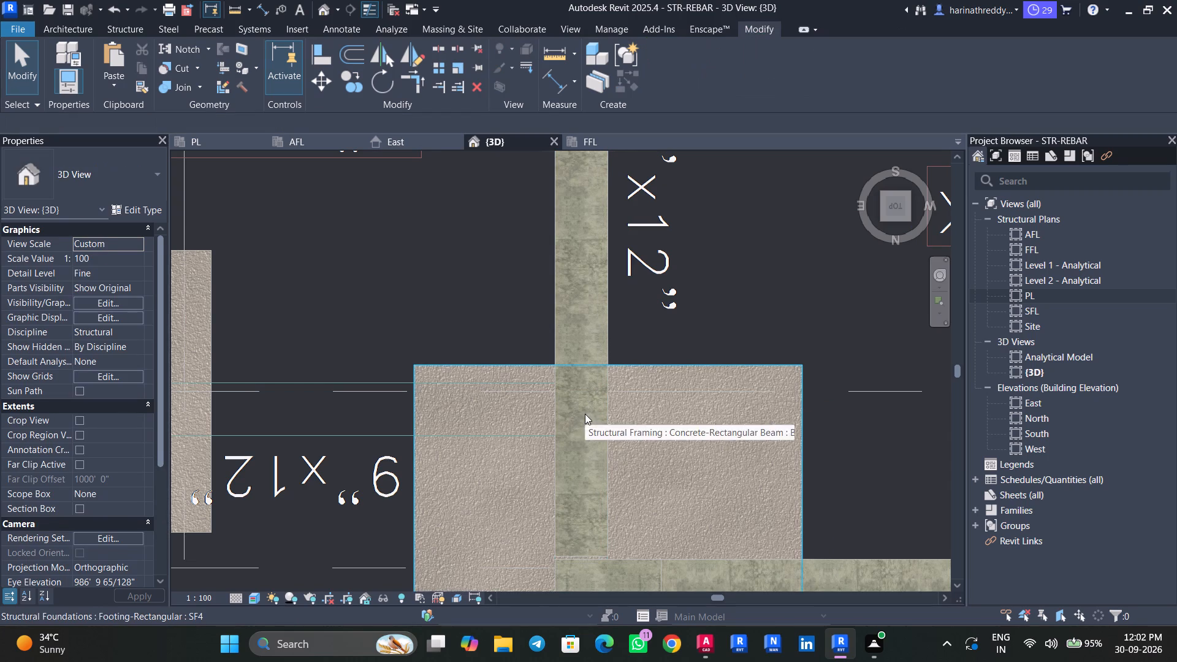
pyautogui.press('Tab')
pyautogui.press('Tab')
pyautogui.press('Tab')
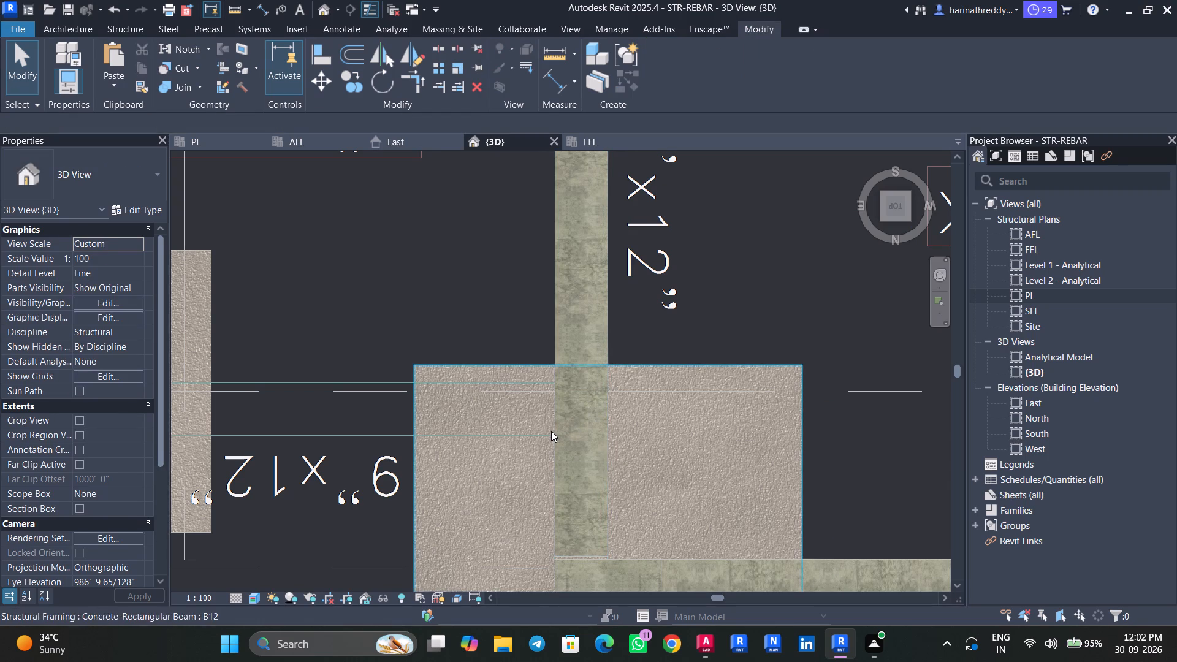
pyautogui.press('Tab')
pyautogui.press('Tab')
pyautogui.press('Tab')
pyautogui.click(552, 431)
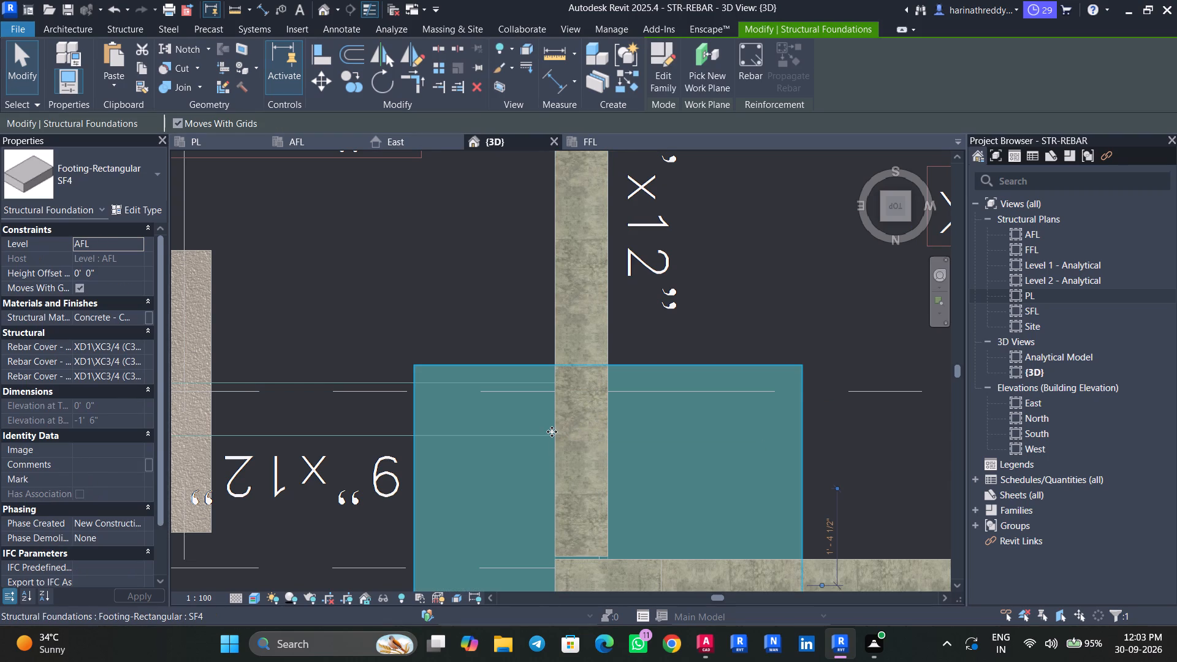
pyautogui.scroll(-4, 552, 432)
pyautogui.press('Escape')
pyautogui.press('Escape')
pyautogui.press('Escape')
pyautogui.scroll(-5, 623, 394)
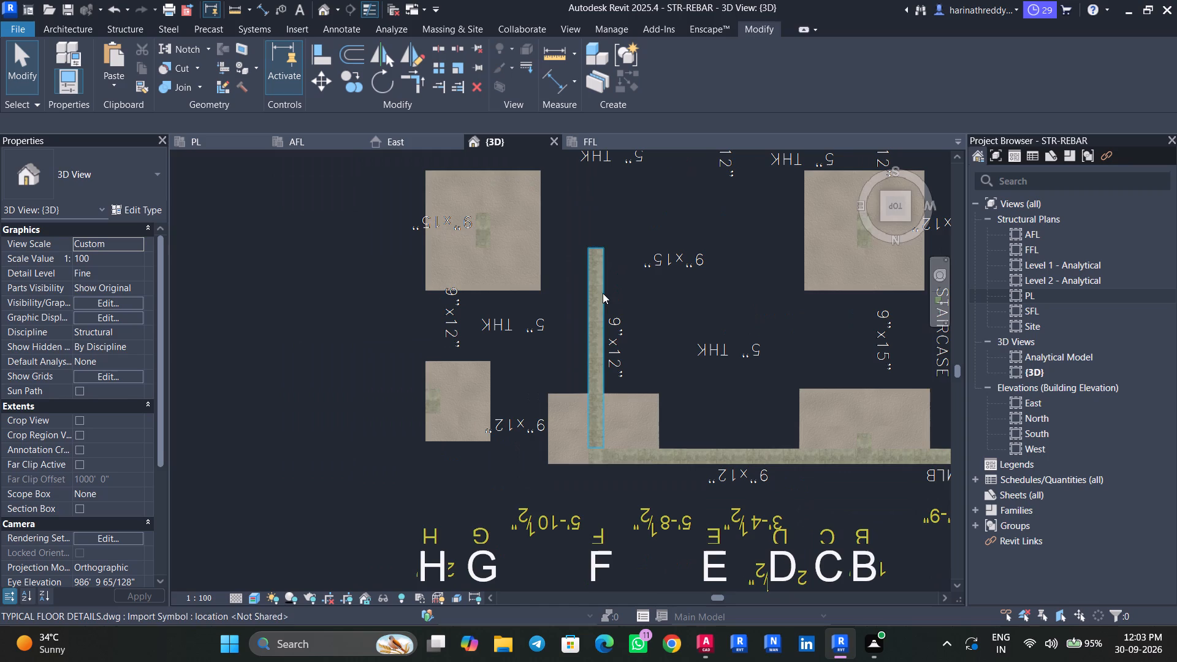
pyautogui.click(604, 284)
pyautogui.press('Escape')
pyautogui.press('Escape')
pyautogui.scroll(5, 483, 460)
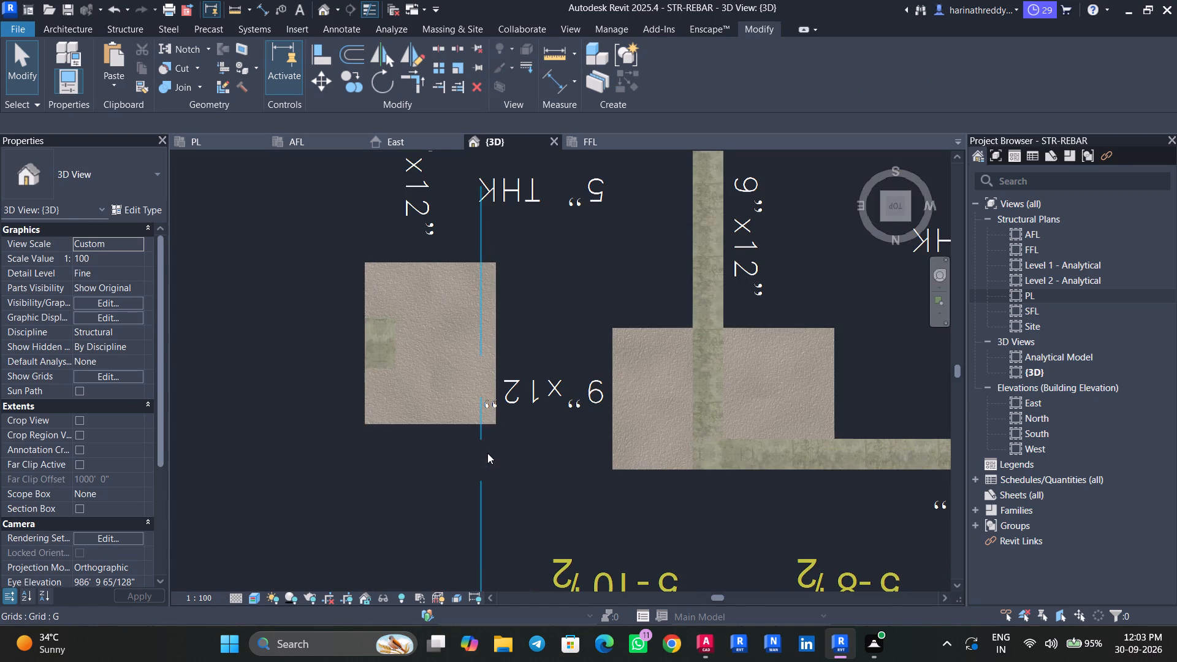
# In the PL plan, check the B12 beam on grid F and the adjoining 9"x12" beams toward grid H.
pyautogui.click(211, 146)
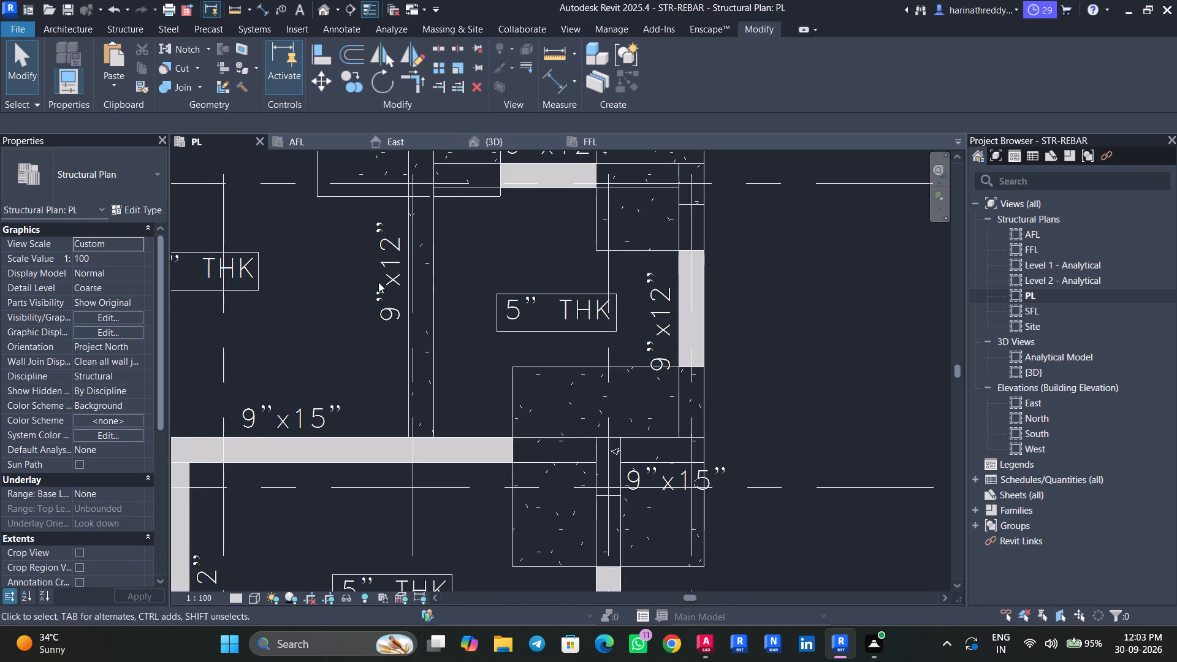
pyautogui.scroll(-3, 381, 284)
pyautogui.moveTo(379, 266); pyautogui.dragTo(423, 382, button='middle')
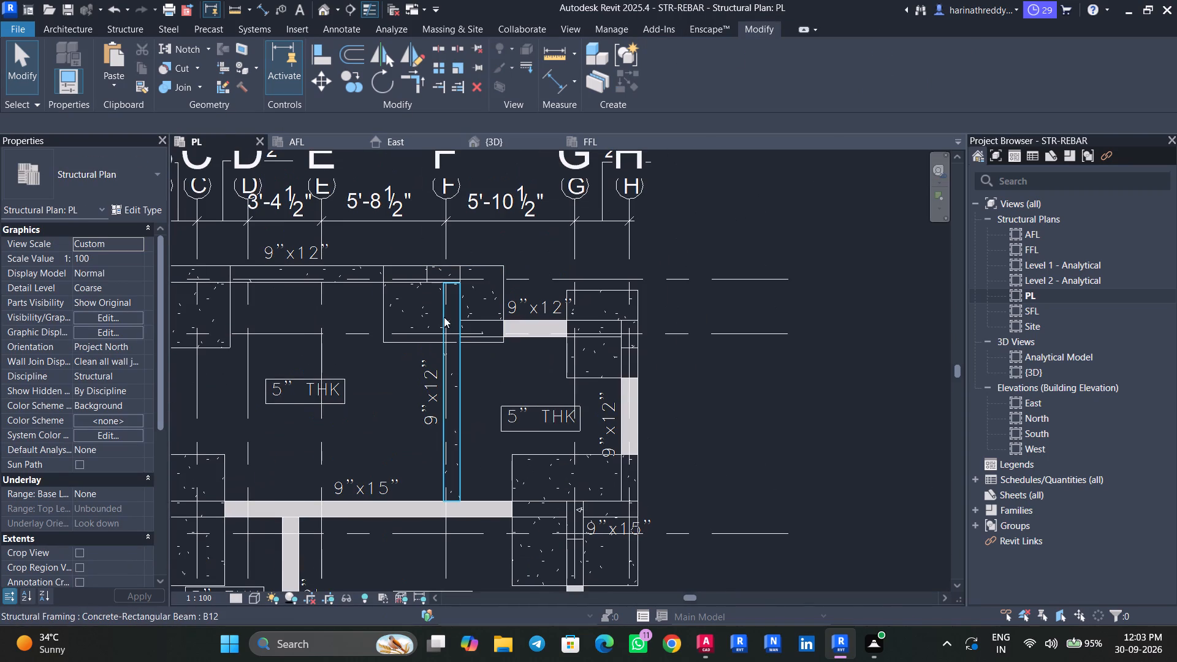
pyautogui.click(444, 317)
pyautogui.scroll(4, 533, 353)
pyautogui.press('Escape')
pyautogui.press('Escape')
pyautogui.press('Escape')
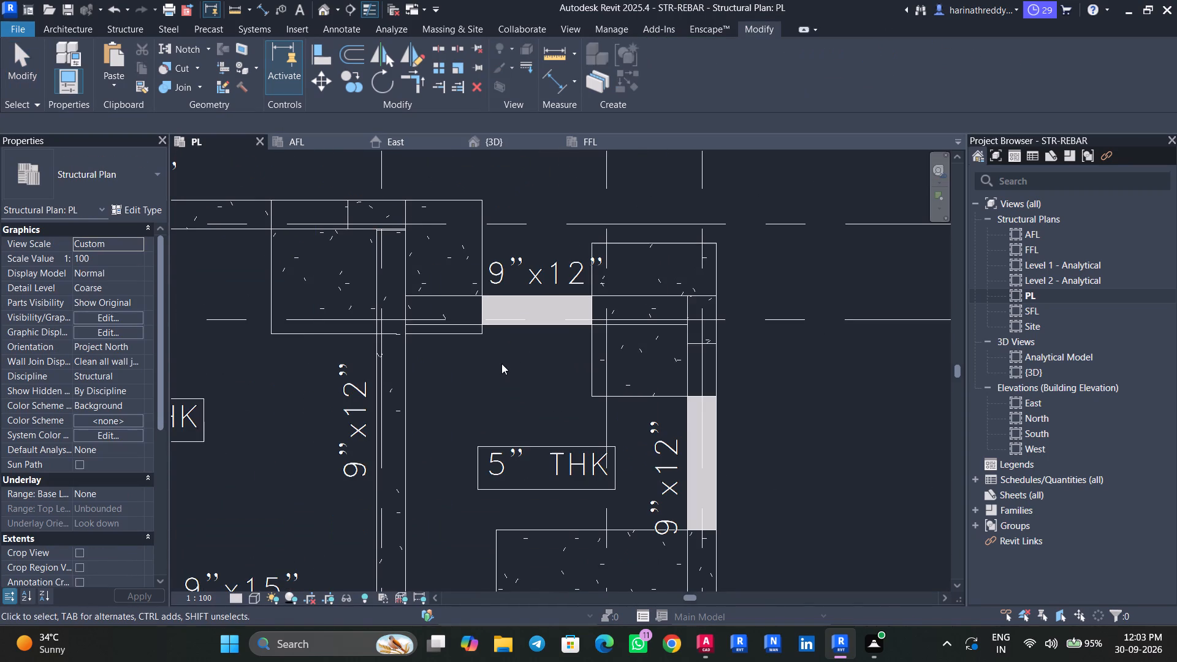
pyautogui.scroll(-8, 503, 360)
# Place a B01 beam on level PL along the 9"x12" line near grid 6, from the B12 beam's edge to the column at grid H.
pyautogui.click(468, 369)
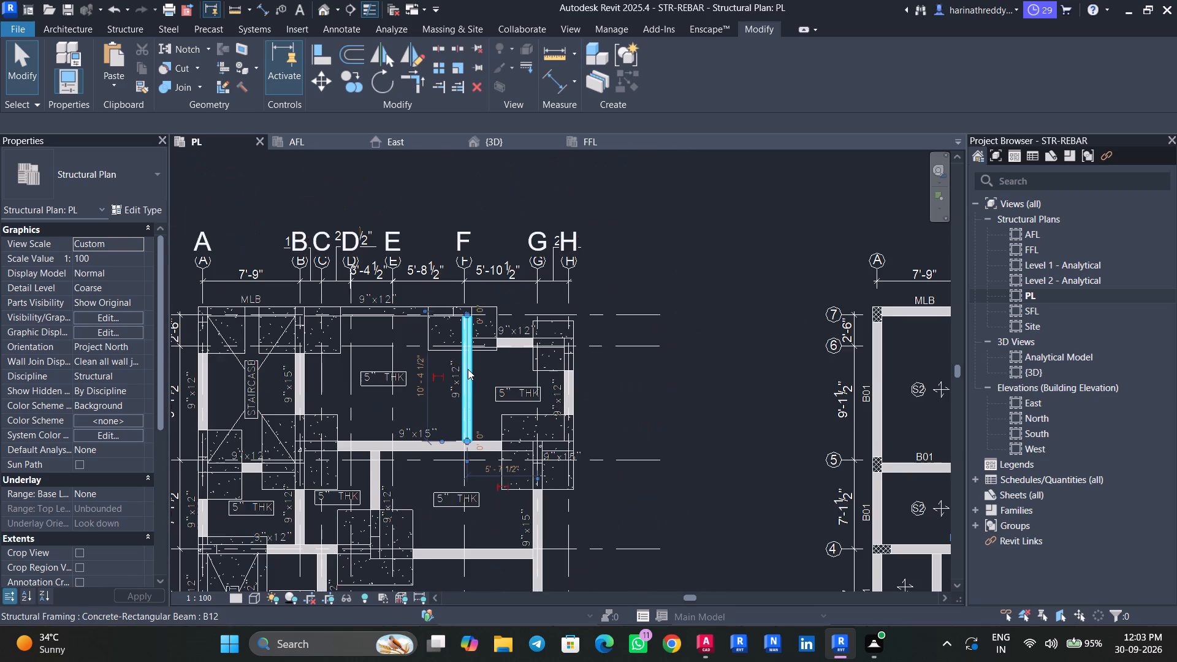
pyautogui.press('c')
pyautogui.press('s')
pyautogui.moveTo(636, 375); pyautogui.dragTo(507, 380, button='middle')
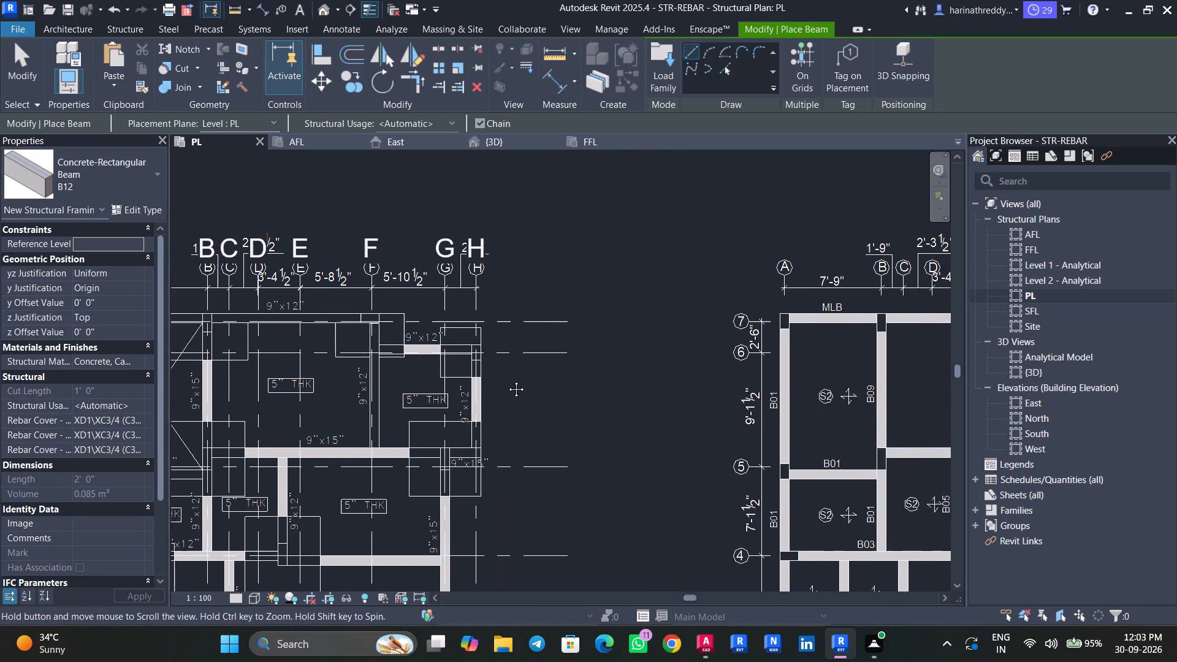
pyautogui.moveTo(507, 380); pyautogui.dragTo(605, 384, button='middle')
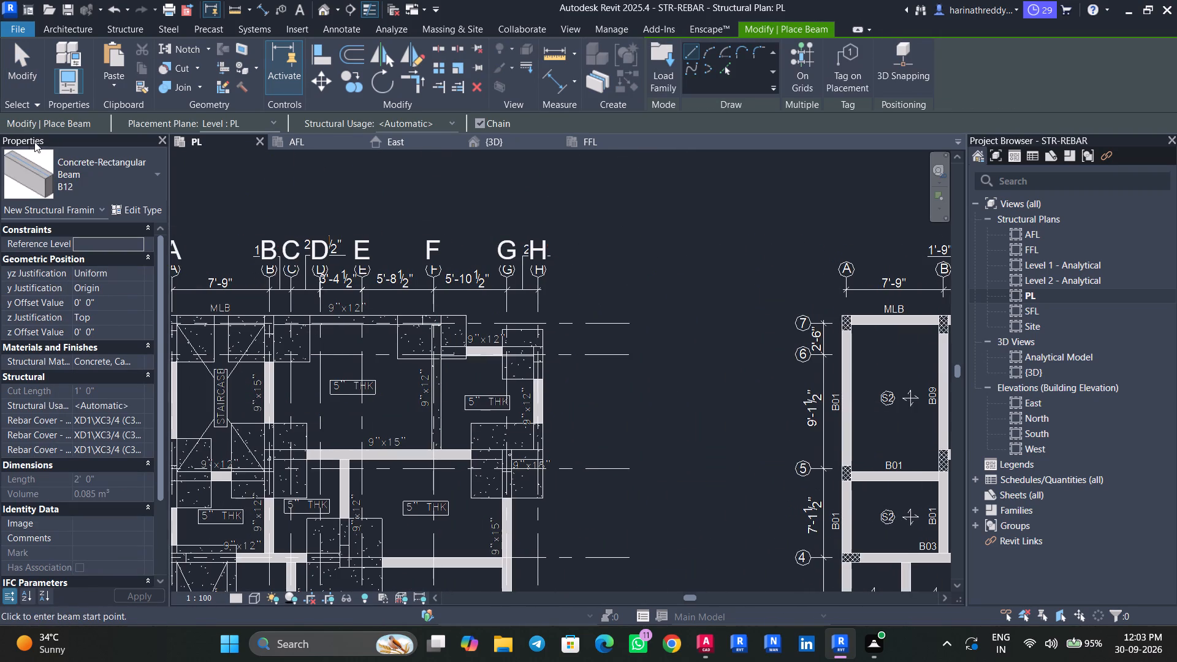
pyautogui.click(51, 175)
pyautogui.scroll(3, 32, 272)
pyautogui.scroll(-1, 34, 270)
pyautogui.click(58, 292)
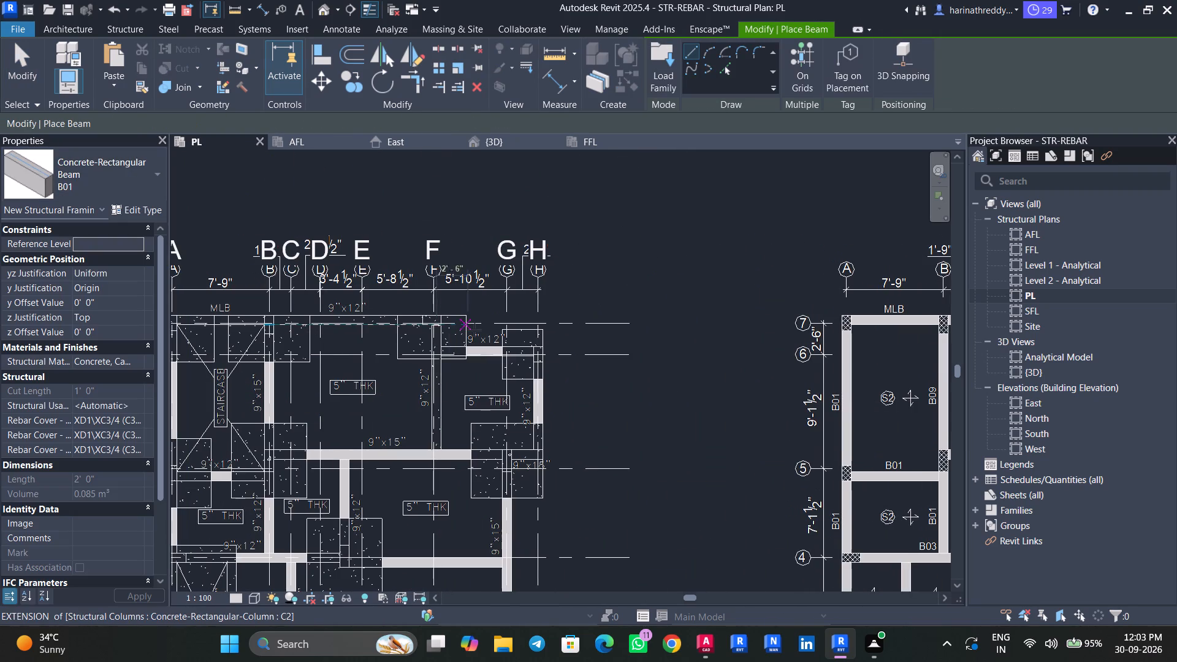
pyautogui.scroll(5, 497, 379)
pyautogui.scroll(2, 354, 308)
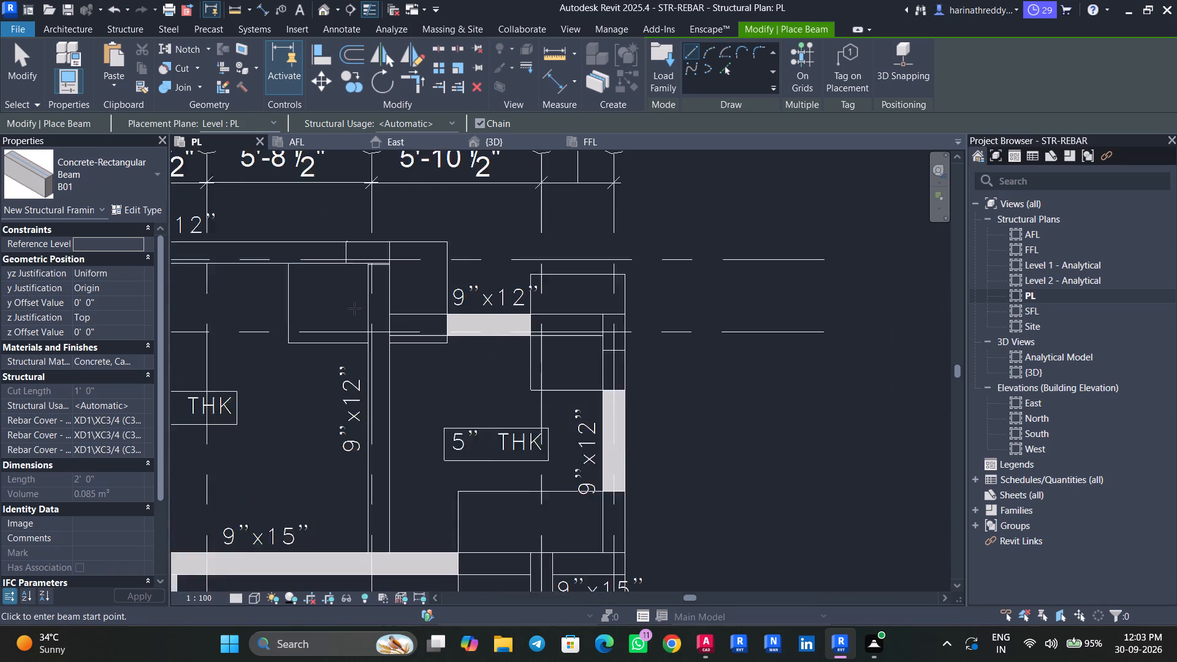
pyautogui.scroll(3, 403, 327)
pyautogui.click(390, 324)
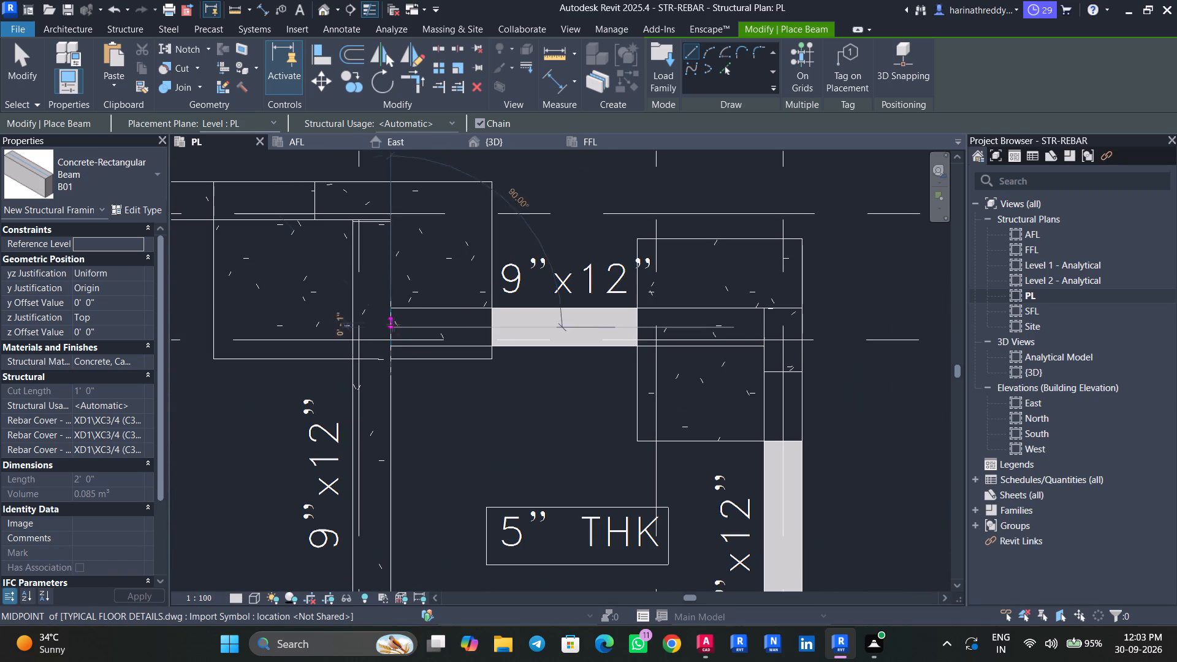
pyautogui.scroll(8, 761, 327)
pyautogui.click(771, 327)
pyautogui.press('Escape')
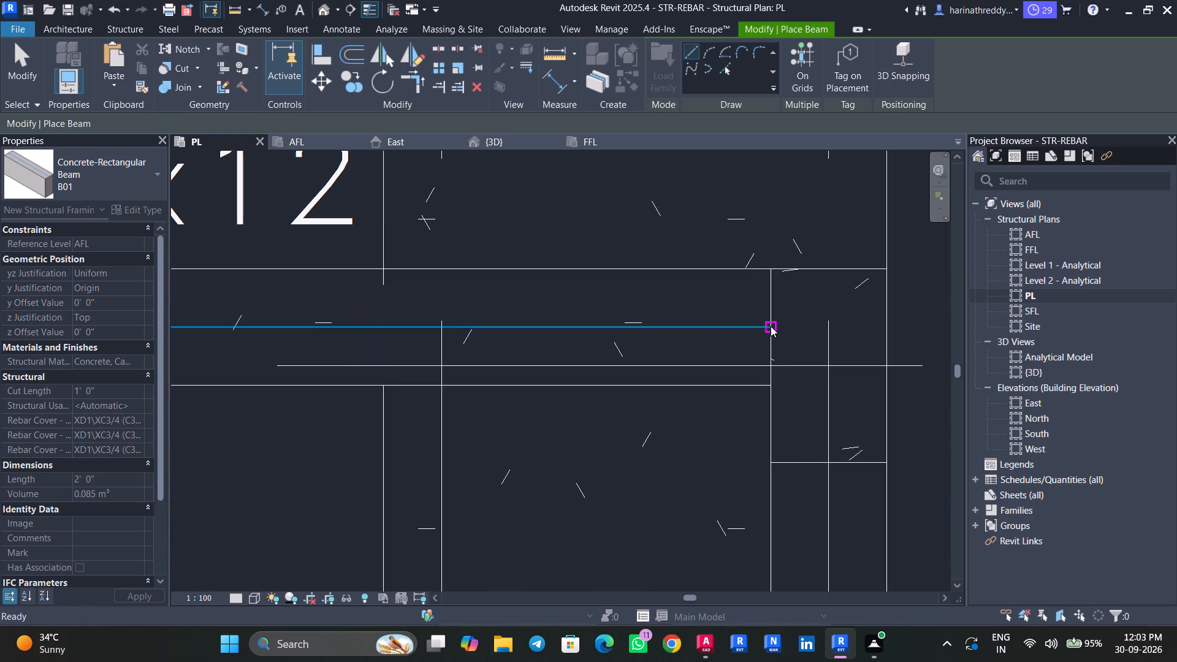
pyautogui.press('Escape')
pyautogui.press('Escape')
pyautogui.press('Escape')
# Check the new B01 beam between grids F and H in the 3D view, temporarily hiding it and restoring it.
pyautogui.click(524, 291)
pyautogui.click(505, 146)
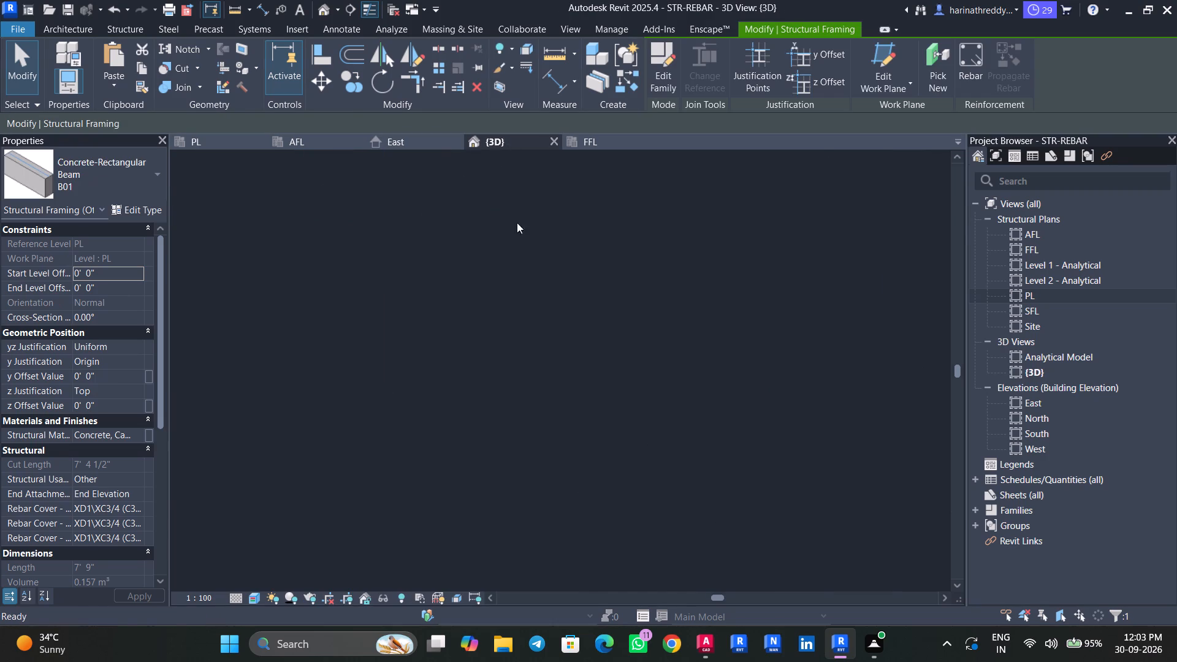
pyautogui.scroll(-3, 515, 278)
pyautogui.moveTo(522, 274); pyautogui.dragTo(509, 335, button='middle')
pyautogui.press('Escape')
pyautogui.press('Escape')
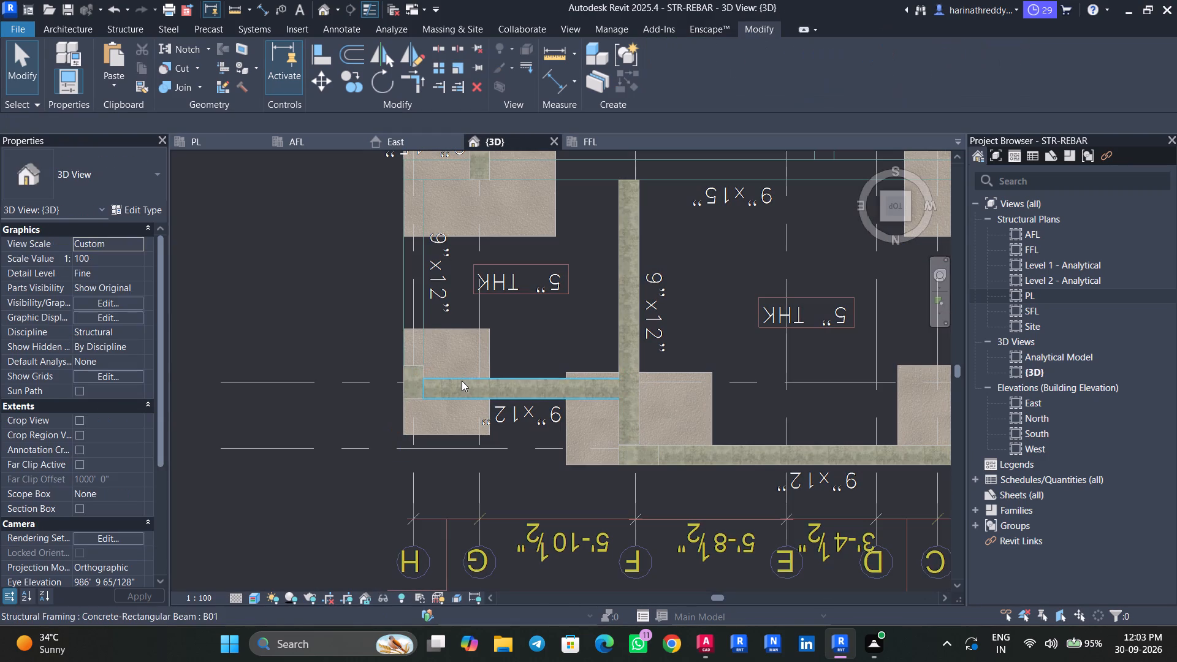
pyautogui.click(462, 381)
pyautogui.scroll(4, 424, 395)
pyautogui.press('Escape')
pyautogui.scroll(2, 520, 428)
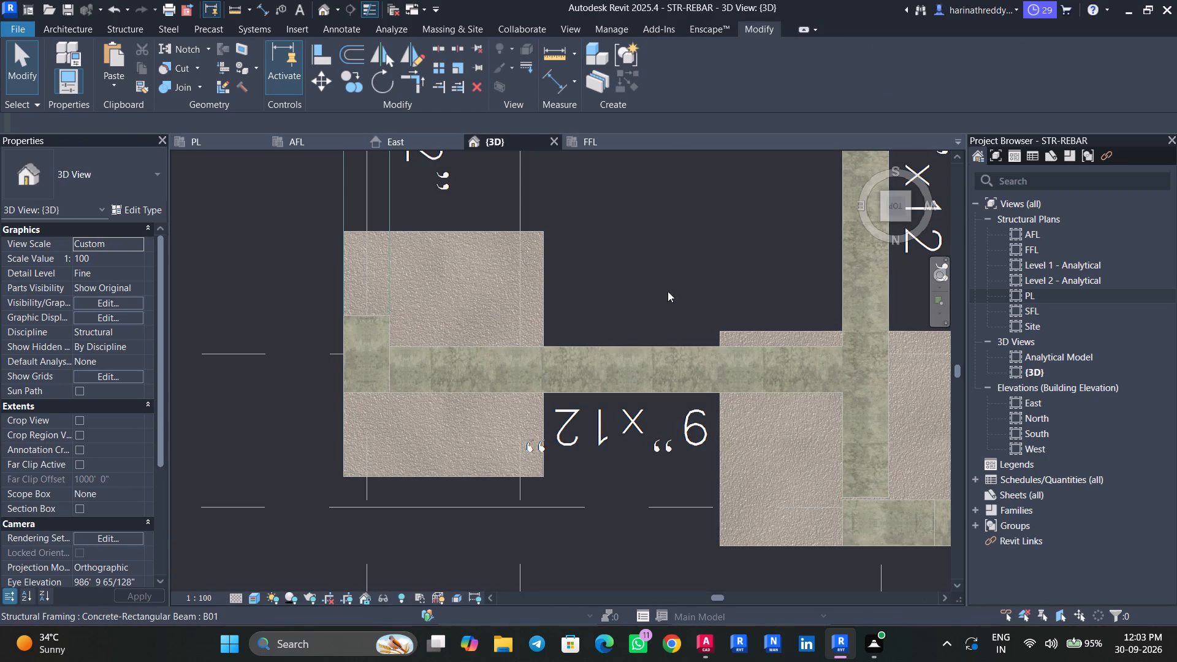
pyautogui.click(628, 345)
pyautogui.write('HH')
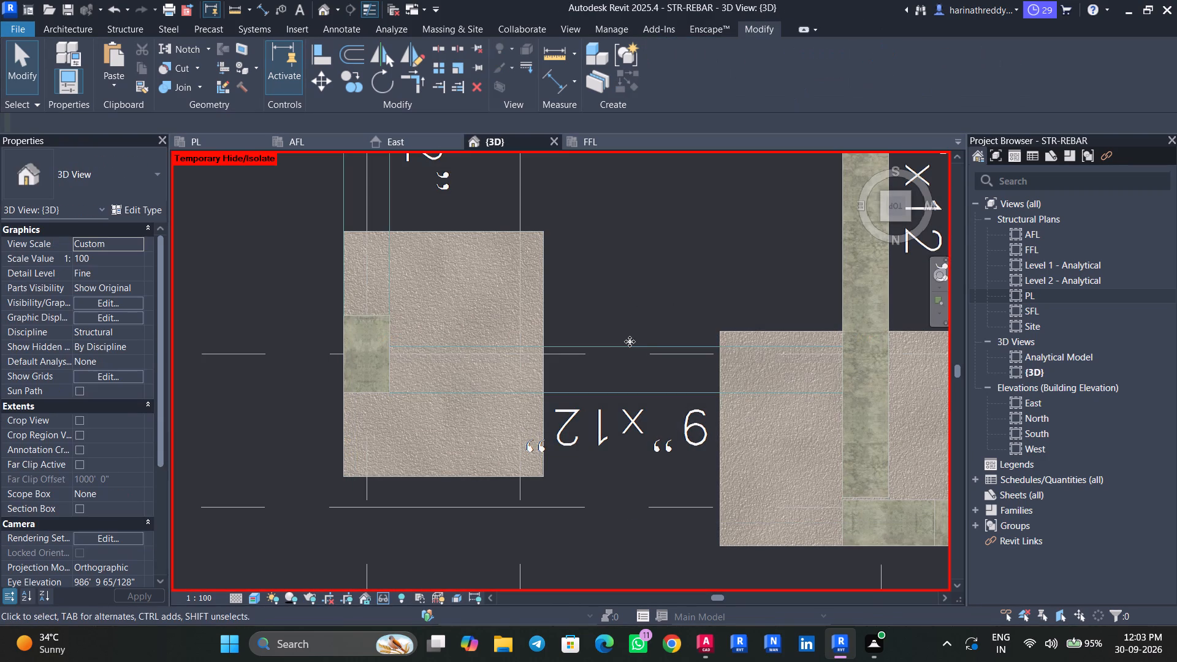
pyautogui.write('HR')
pyautogui.click(620, 286)
pyautogui.press('Escape')
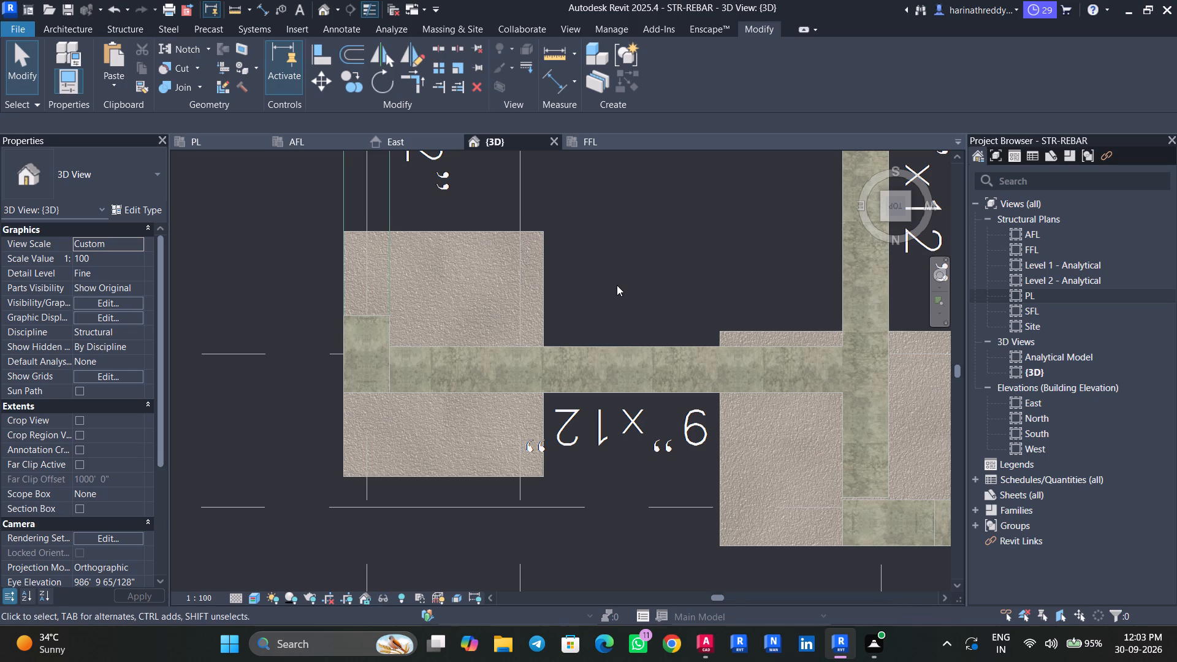
pyautogui.press('Escape')
pyautogui.press('Escape')
# Compare the beam marks in the imported typical floor plan with the modelled beams around grids F to H and 5 to 7.
pyautogui.scroll(-5, 617, 285)
pyautogui.moveTo(622, 276); pyautogui.dragTo(606, 378, button='middle')
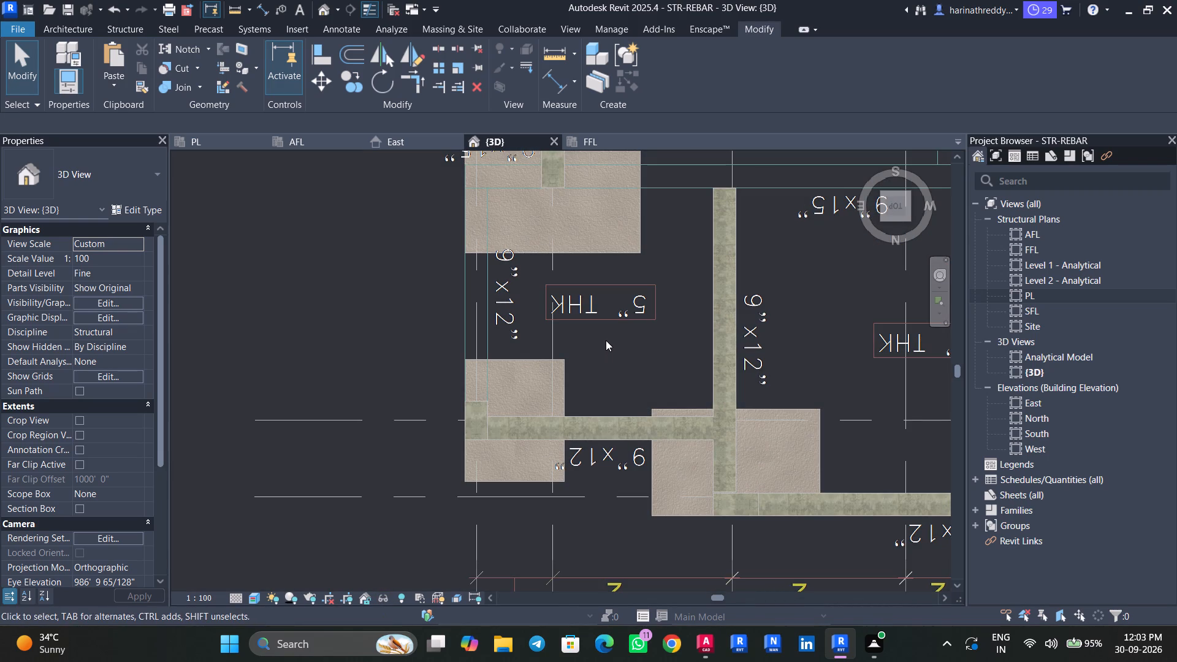
pyautogui.scroll(-3, 625, 329)
pyautogui.moveTo(621, 338); pyautogui.dragTo(590, 376, button='middle')
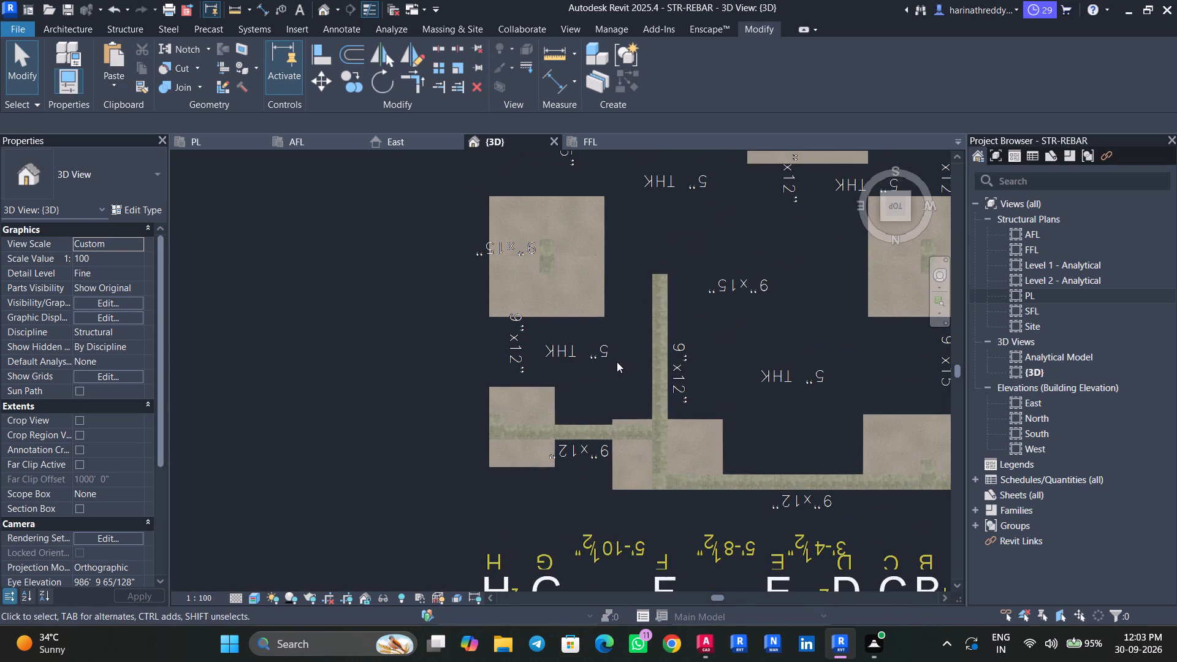
pyautogui.scroll(-9, 605, 360)
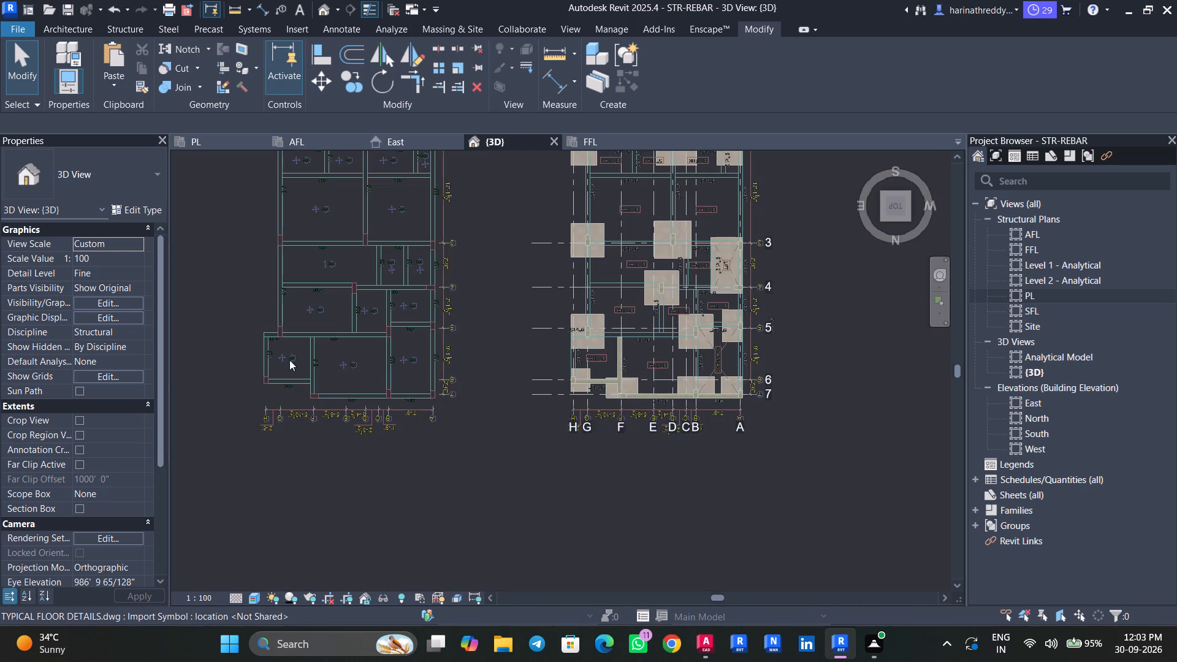
pyautogui.scroll(1, 276, 356)
pyautogui.scroll(-1, 276, 356)
pyautogui.scroll(7, 276, 356)
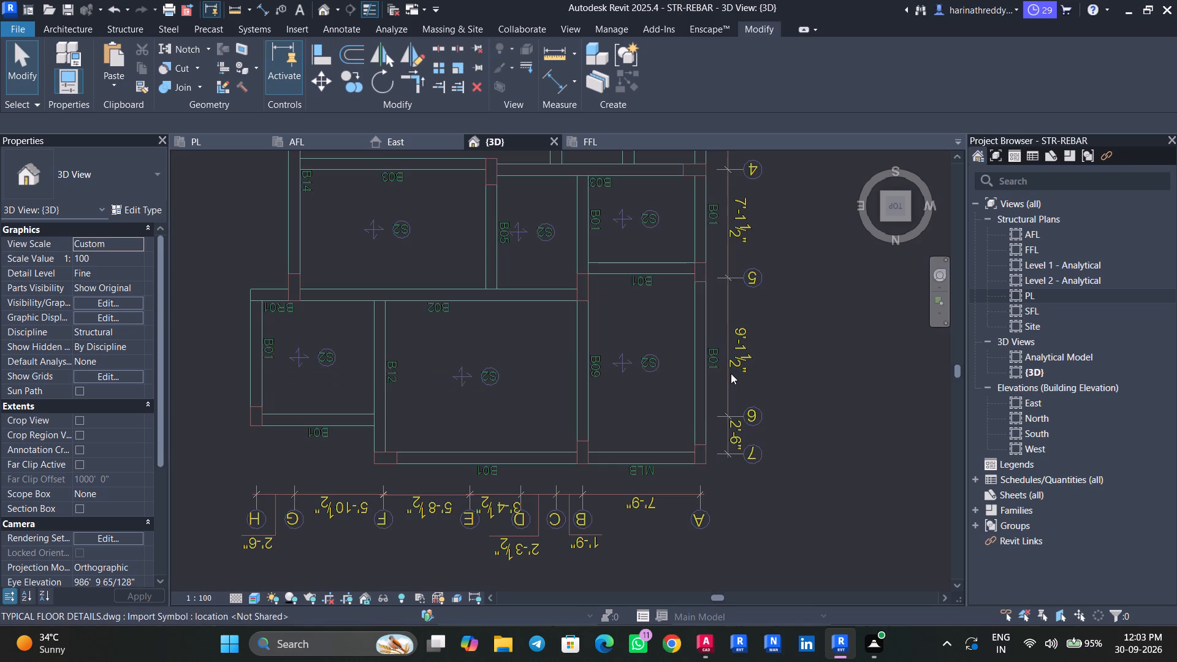
pyautogui.moveTo(730, 373); pyautogui.dragTo(178, 374, button='middle')
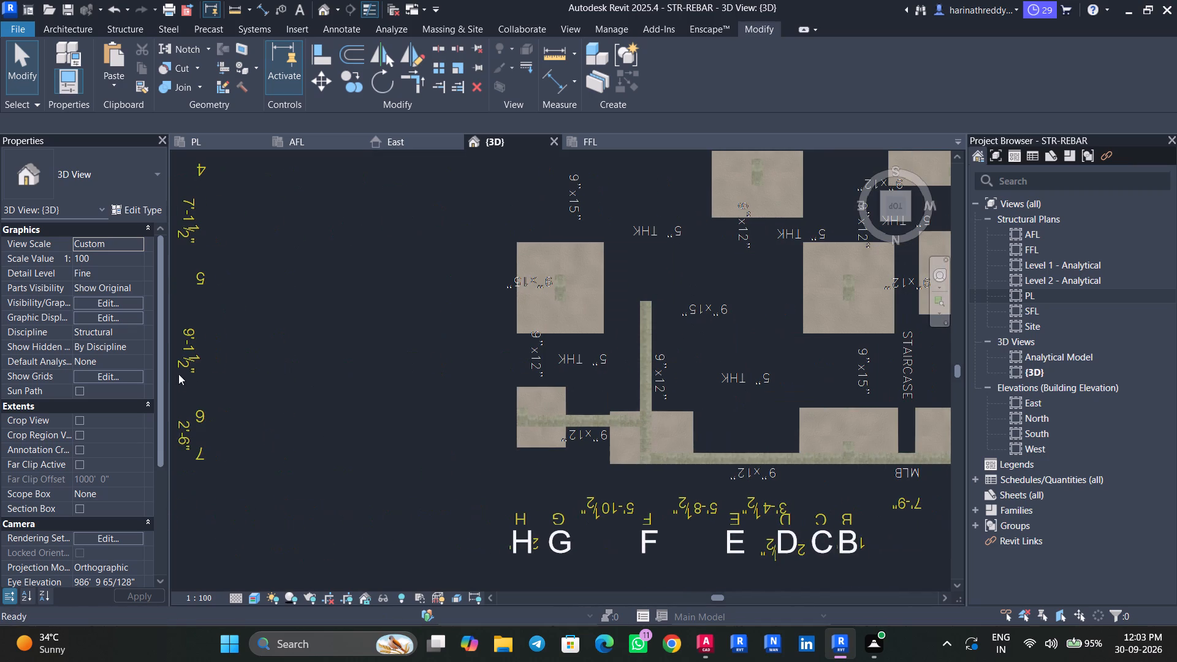
pyautogui.moveTo(354, 365); pyautogui.dragTo(885, 364, button='middle')
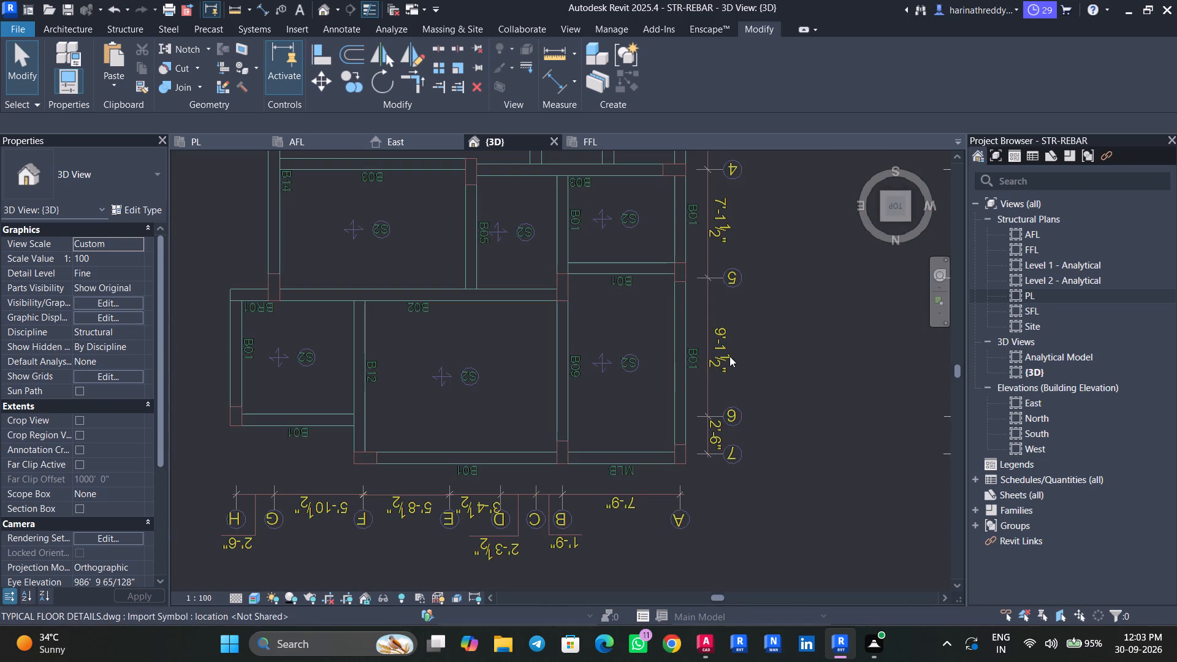
pyautogui.moveTo(728, 356); pyautogui.dragTo(691, 361, button='middle')
pyautogui.moveTo(757, 361); pyautogui.dragTo(454, 352, button='middle')
pyautogui.moveTo(665, 352); pyautogui.dragTo(568, 354, button='middle')
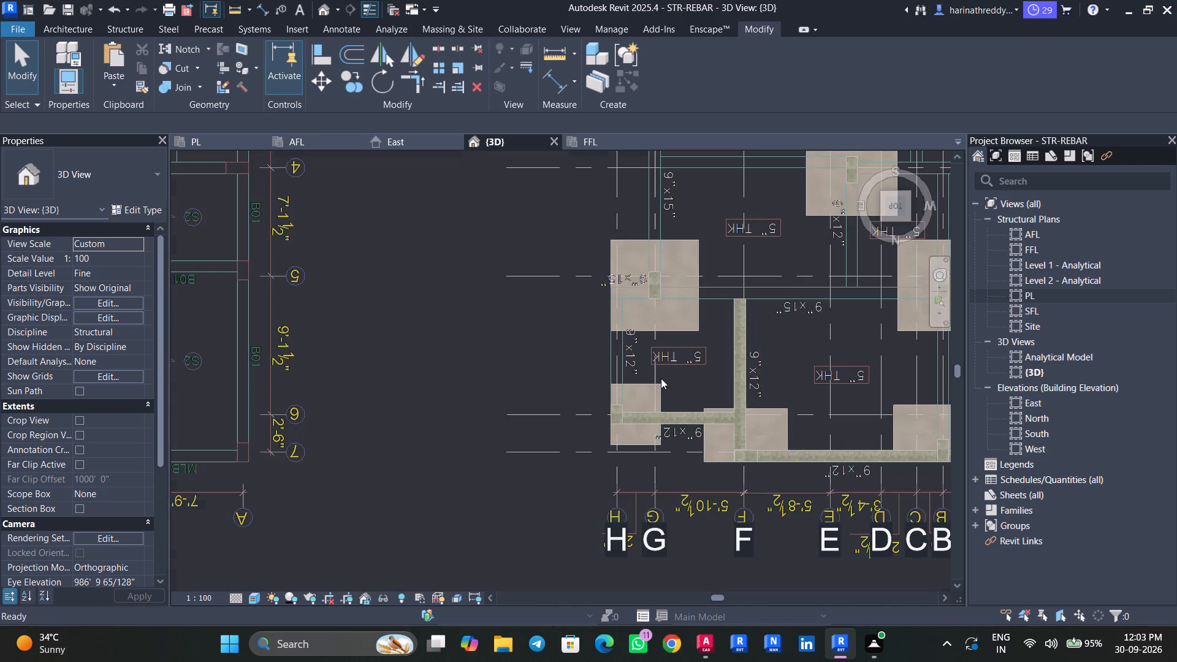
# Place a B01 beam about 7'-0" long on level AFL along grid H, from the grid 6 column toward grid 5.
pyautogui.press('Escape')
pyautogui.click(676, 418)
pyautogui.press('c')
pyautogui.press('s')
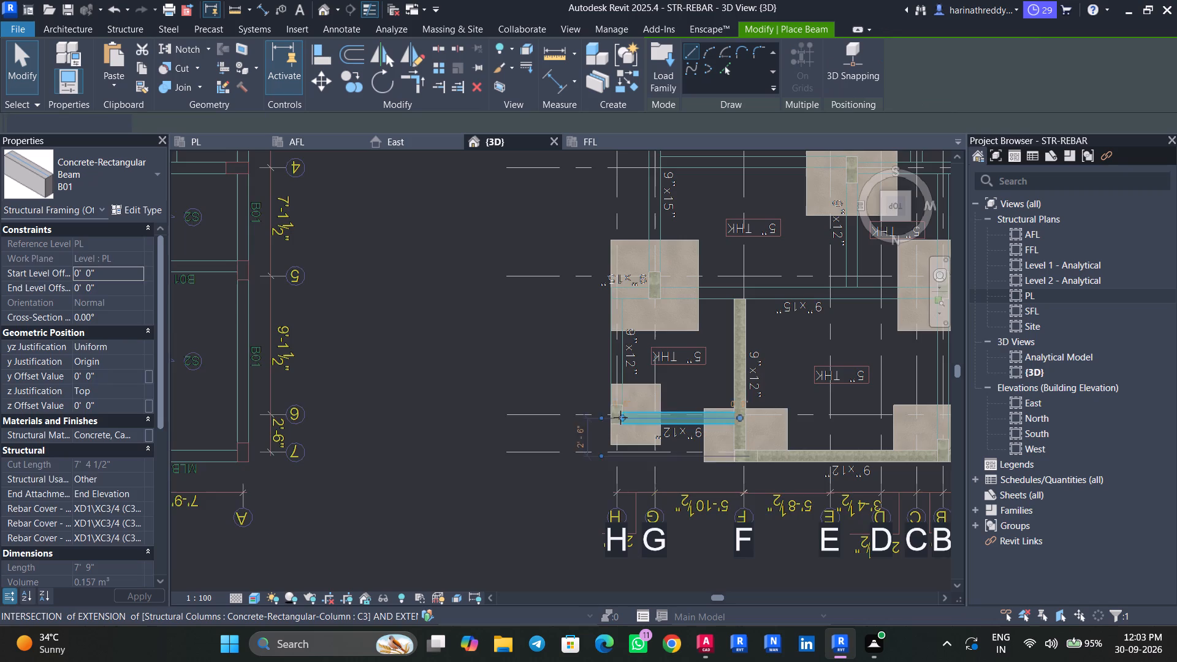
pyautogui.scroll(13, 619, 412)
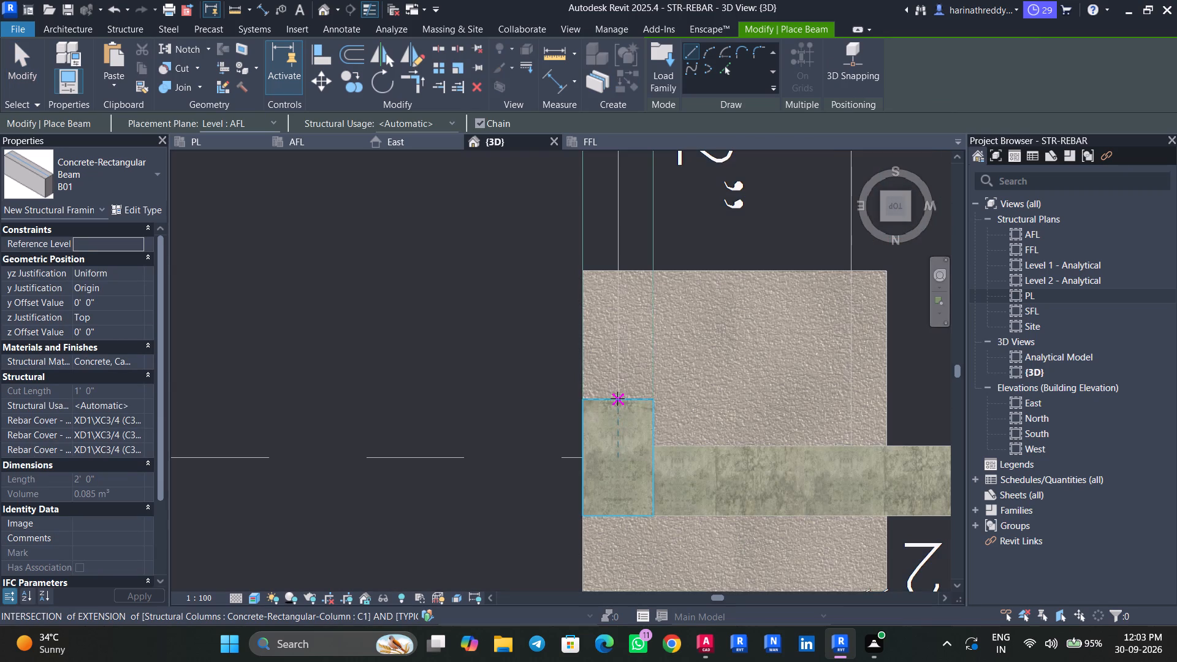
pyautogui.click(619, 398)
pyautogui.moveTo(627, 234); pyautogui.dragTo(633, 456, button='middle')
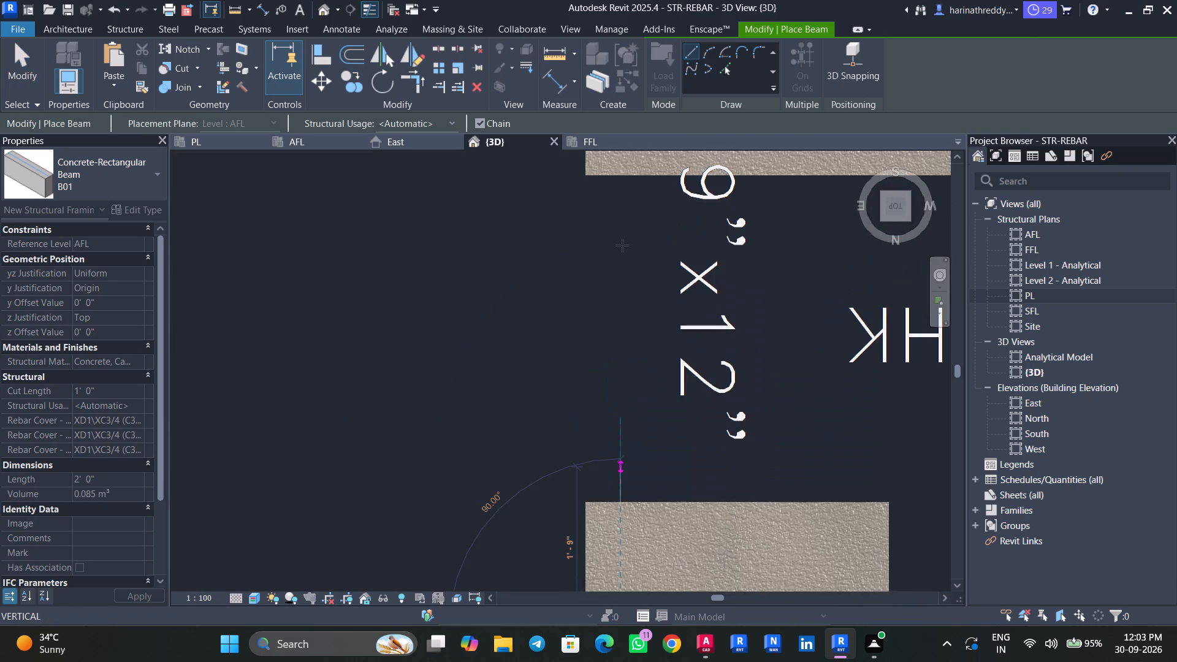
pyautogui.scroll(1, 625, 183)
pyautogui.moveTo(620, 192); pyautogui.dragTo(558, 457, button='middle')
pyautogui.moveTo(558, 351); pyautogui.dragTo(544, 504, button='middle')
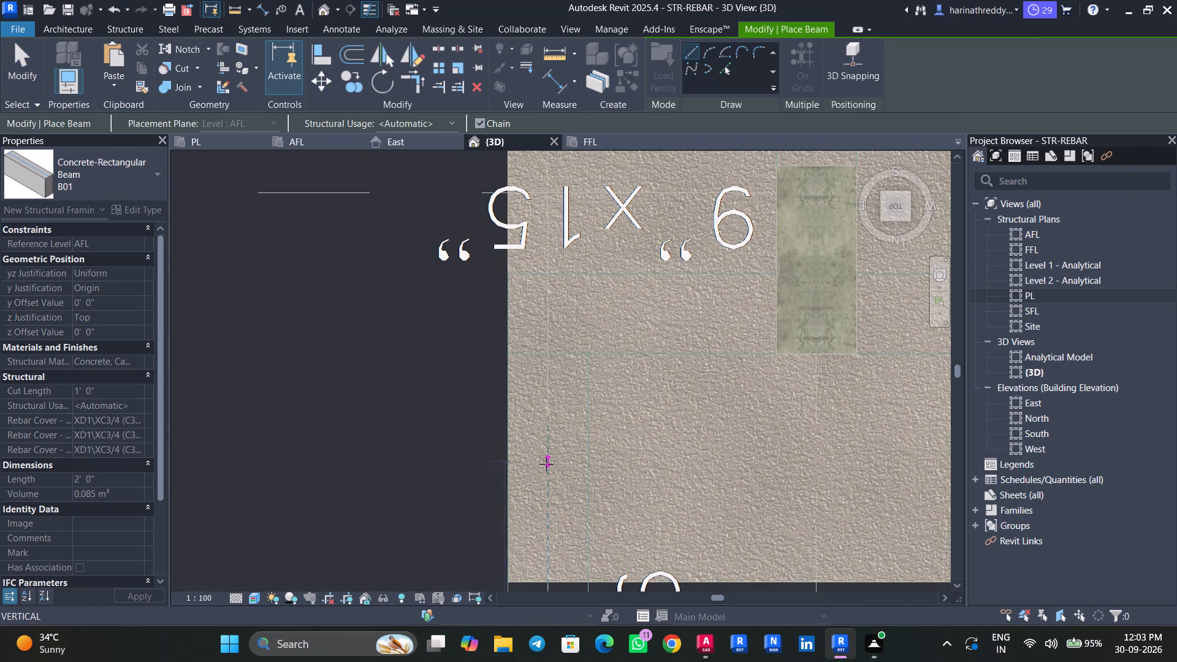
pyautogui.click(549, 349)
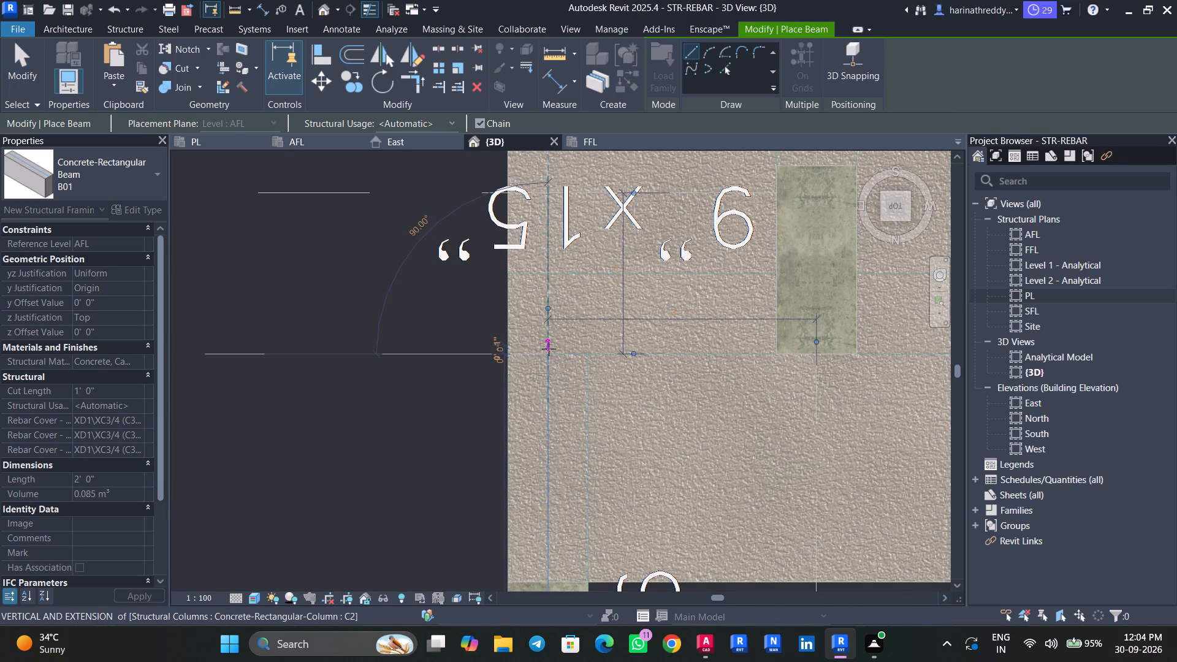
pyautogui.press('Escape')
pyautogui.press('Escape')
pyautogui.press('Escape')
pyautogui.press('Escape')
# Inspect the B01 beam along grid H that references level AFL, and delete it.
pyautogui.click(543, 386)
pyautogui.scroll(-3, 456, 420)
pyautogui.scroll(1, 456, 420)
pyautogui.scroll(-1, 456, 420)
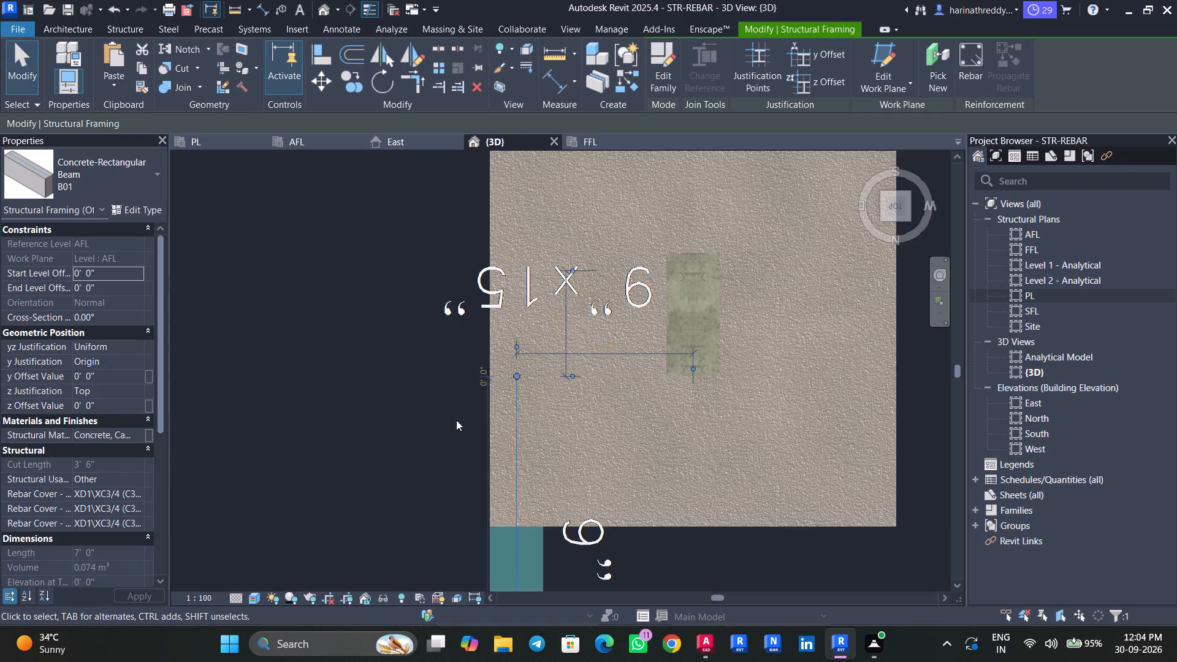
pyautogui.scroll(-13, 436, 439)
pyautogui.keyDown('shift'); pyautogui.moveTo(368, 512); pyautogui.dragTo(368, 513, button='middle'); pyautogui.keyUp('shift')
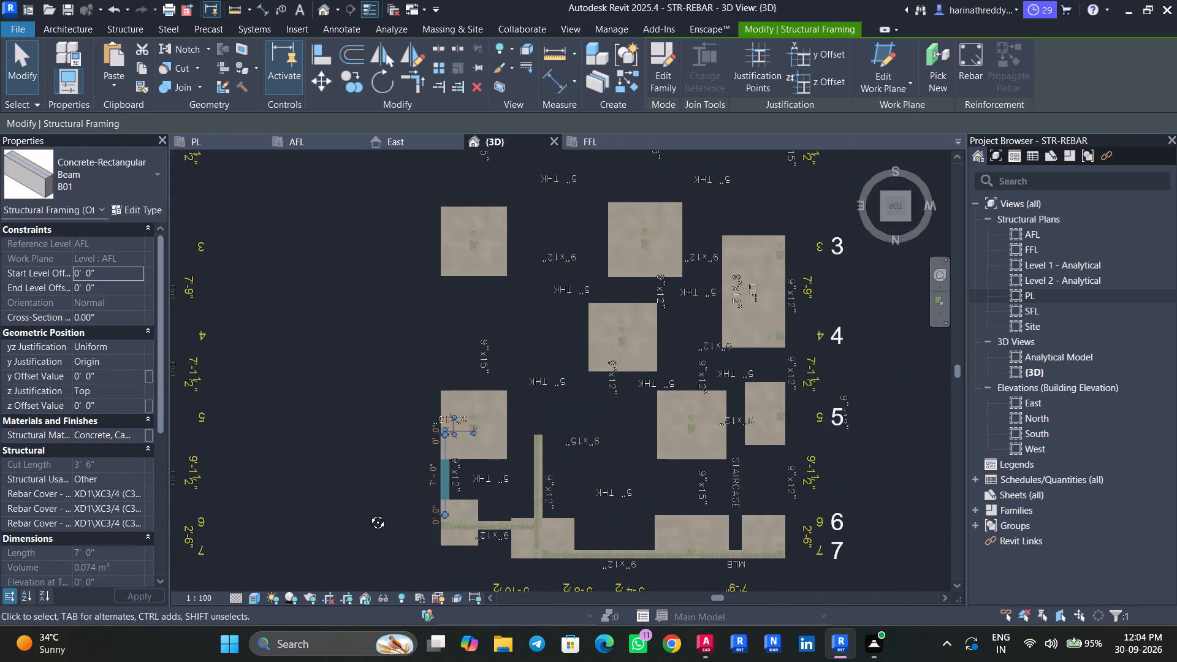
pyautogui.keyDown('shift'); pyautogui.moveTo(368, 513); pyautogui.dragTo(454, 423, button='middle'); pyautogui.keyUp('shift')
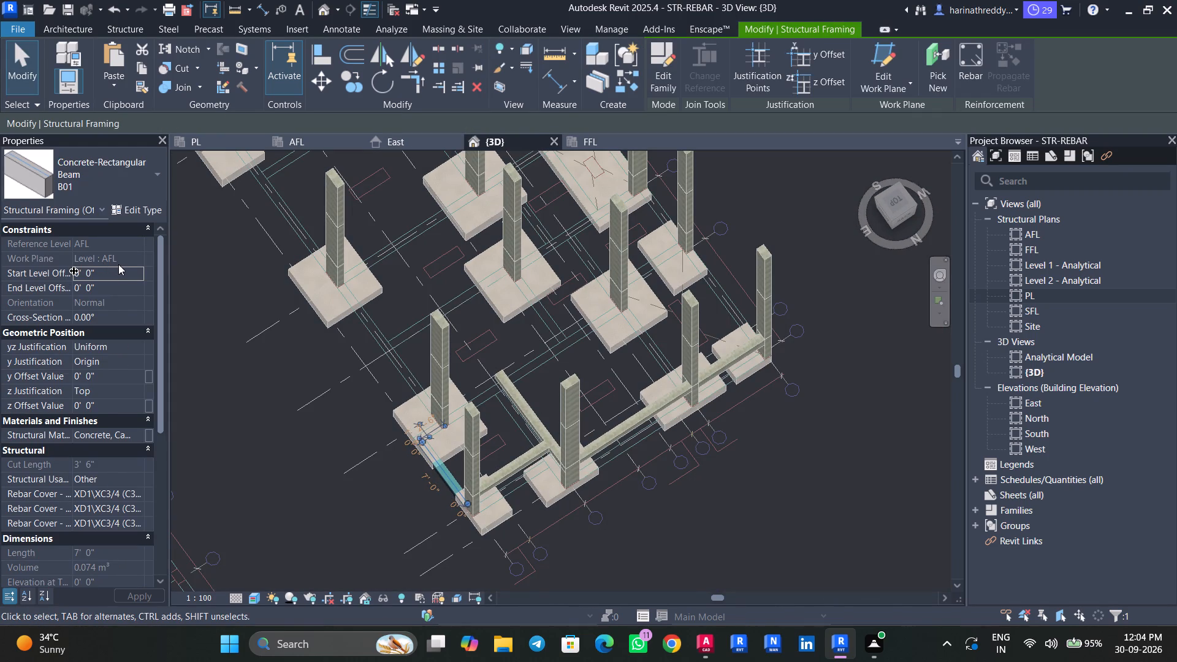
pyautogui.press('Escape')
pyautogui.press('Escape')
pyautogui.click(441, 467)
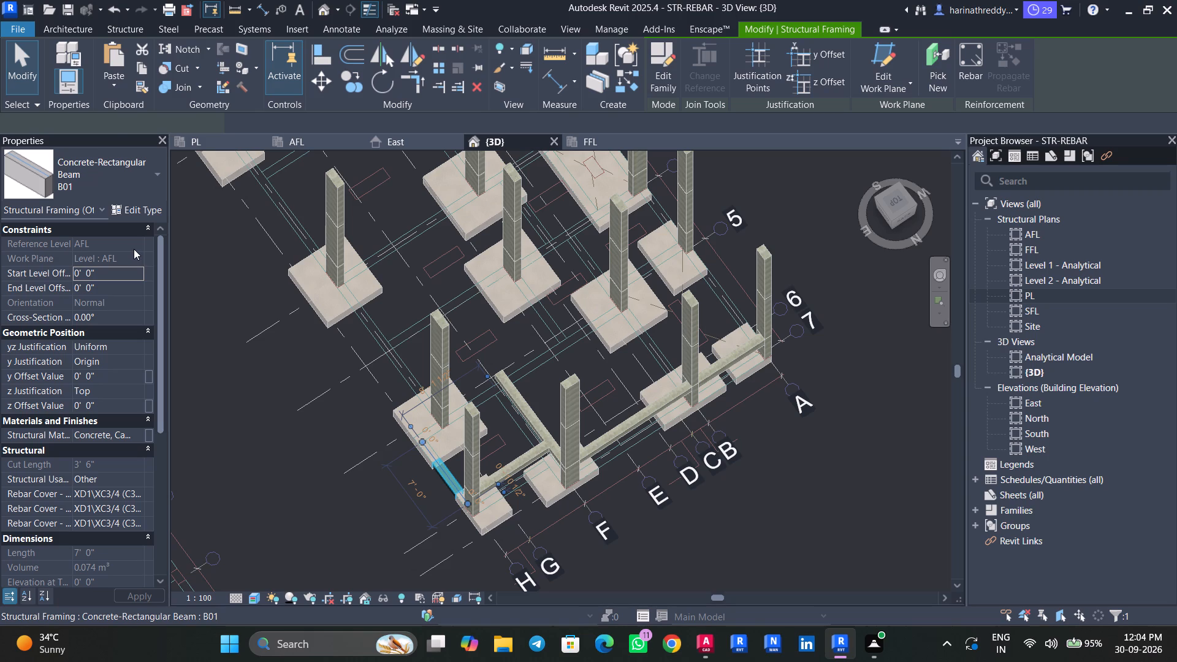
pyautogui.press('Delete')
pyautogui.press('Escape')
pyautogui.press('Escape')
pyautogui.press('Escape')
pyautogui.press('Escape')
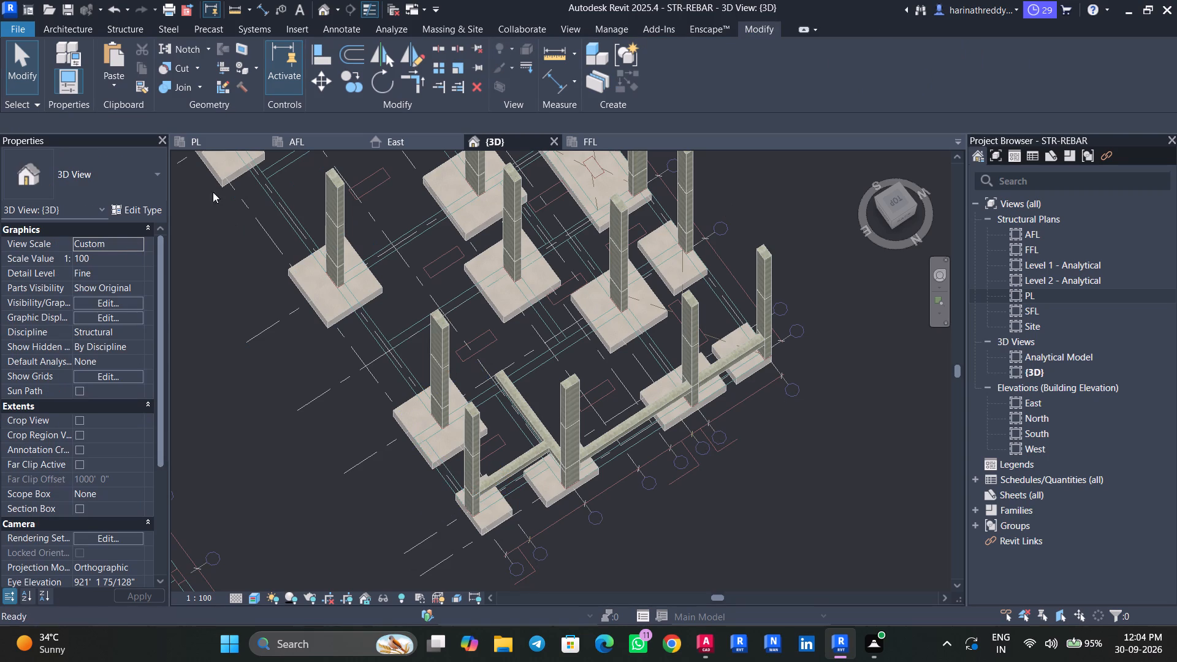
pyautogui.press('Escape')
# Place a B01 beam about 7'-0" long on level PL along grid H, from the grid 6 column to the 9"x15" beam outline near grid 5.
pyautogui.click(209, 144)
pyautogui.scroll(-7, 398, 373)
pyautogui.scroll(1, 398, 372)
pyautogui.scroll(-6, 398, 372)
pyautogui.moveTo(426, 396); pyautogui.dragTo(438, 362, button='middle')
pyautogui.click(359, 333)
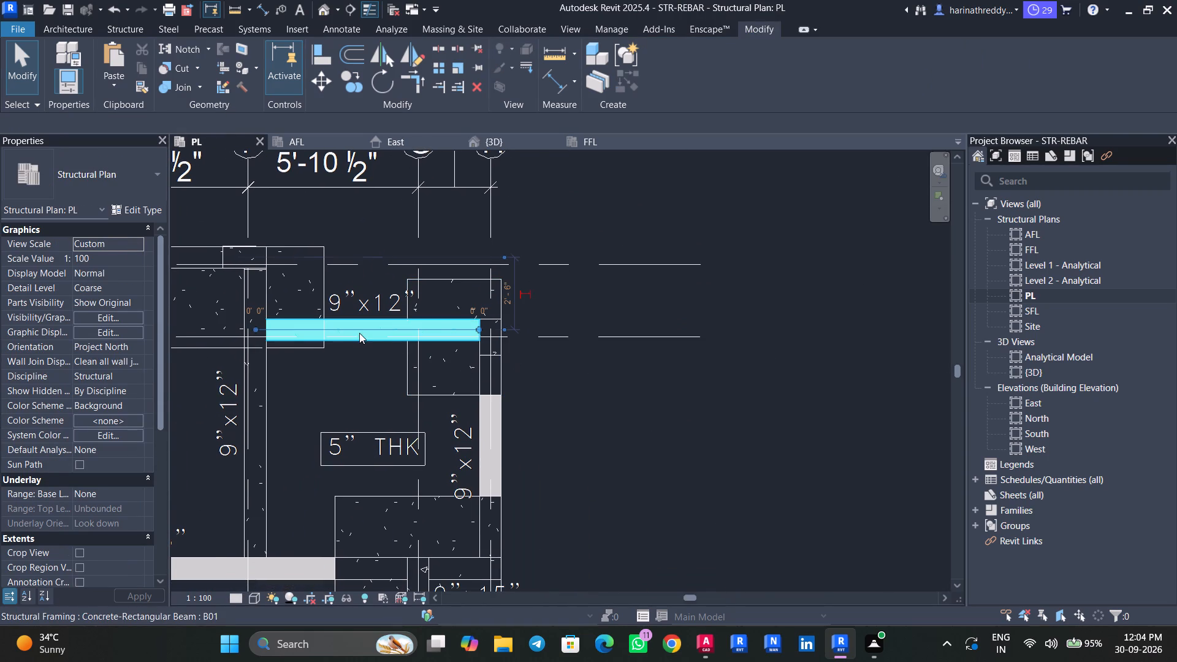
pyautogui.press('c')
pyautogui.press('s')
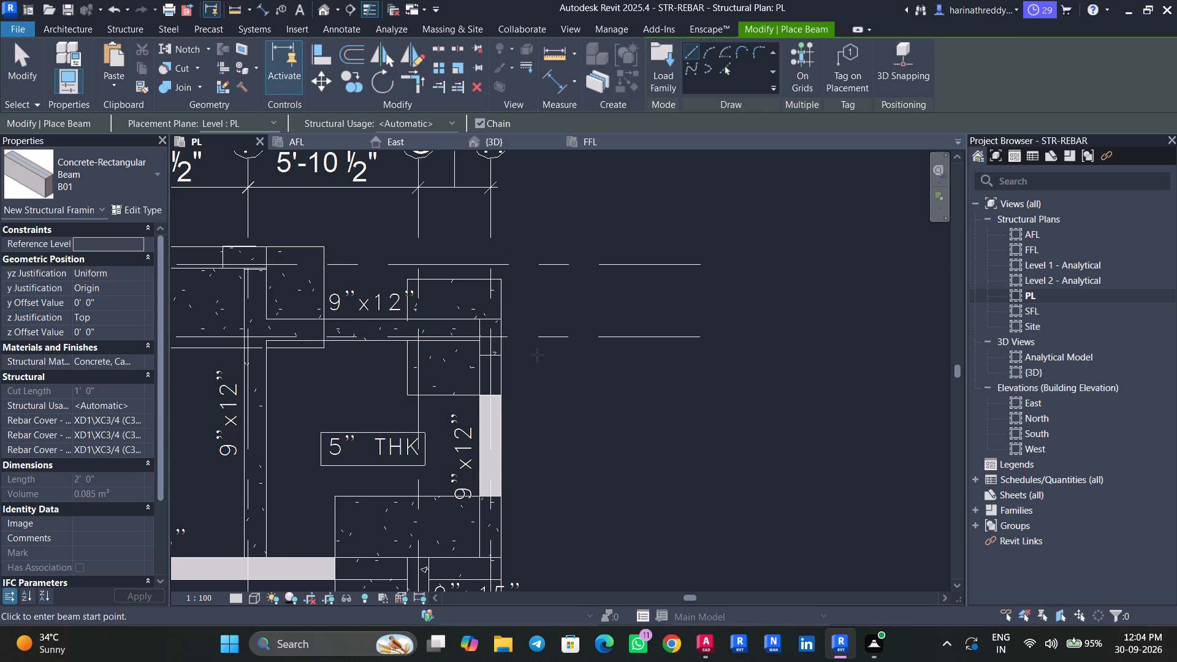
pyautogui.moveTo(541, 357); pyautogui.dragTo(531, 259, button='middle')
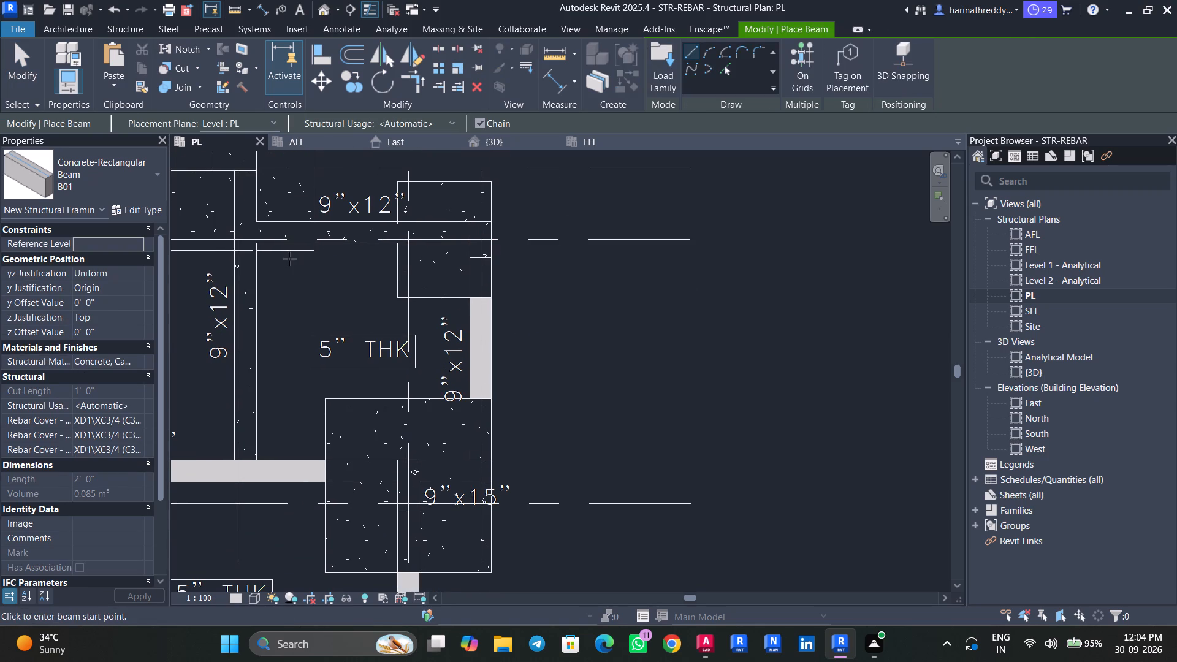
pyautogui.scroll(4, 488, 245)
pyautogui.click(474, 265)
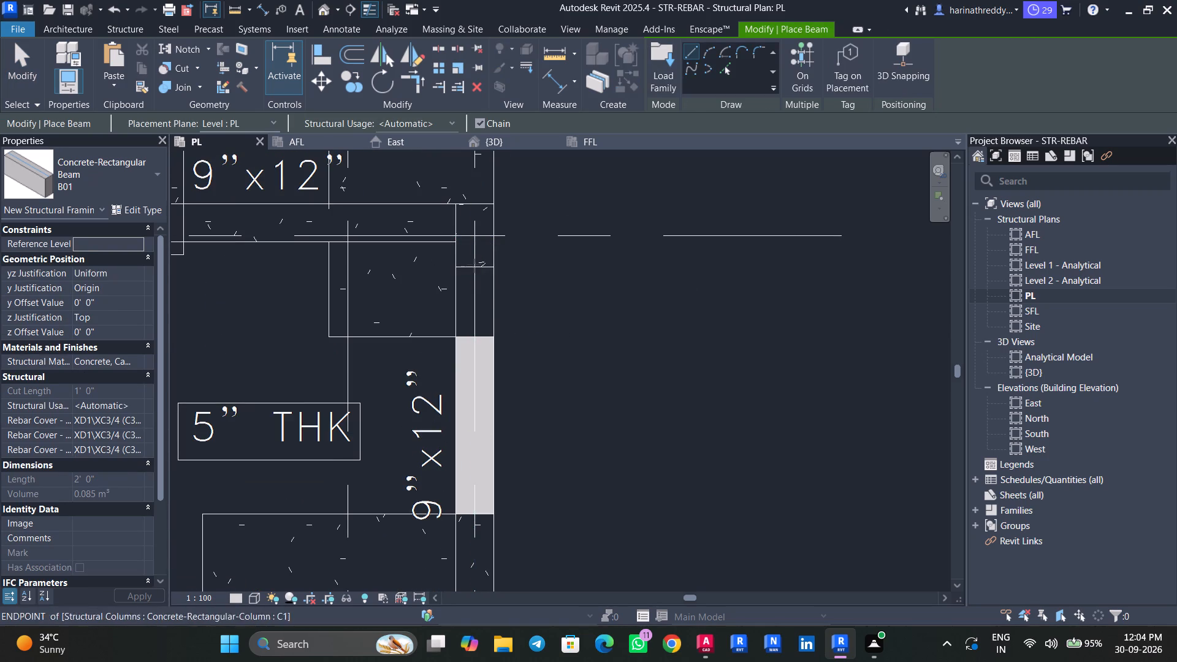
pyautogui.moveTo(474, 417); pyautogui.dragTo(471, 136, button='middle')
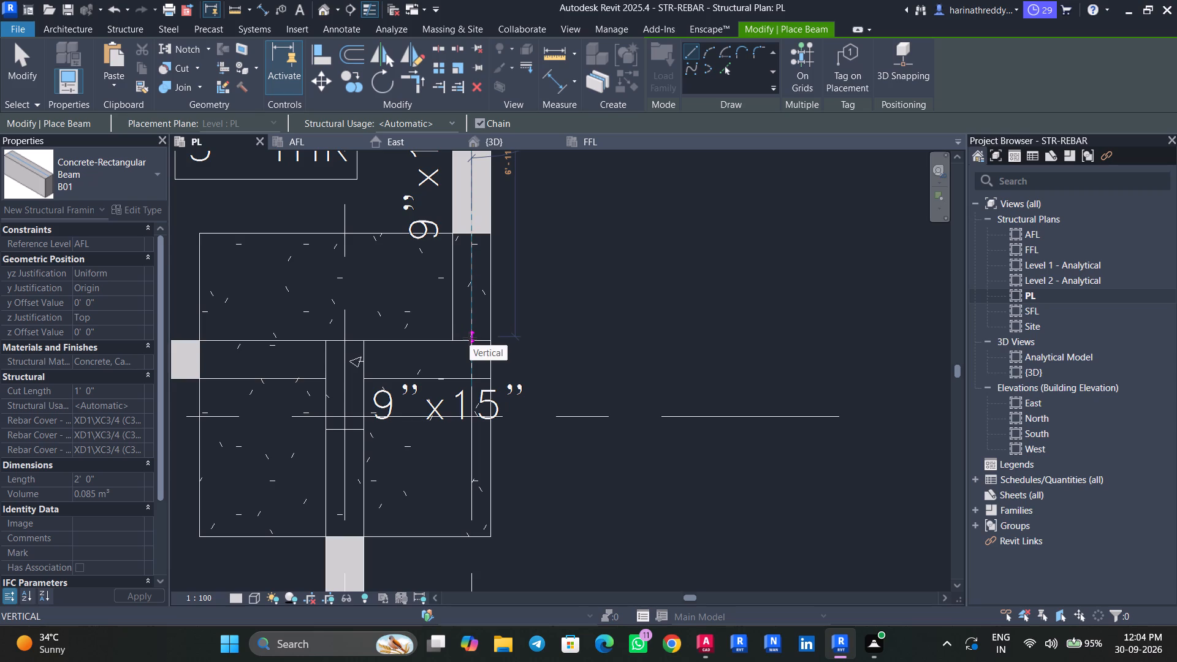
pyautogui.scroll(5, 458, 344)
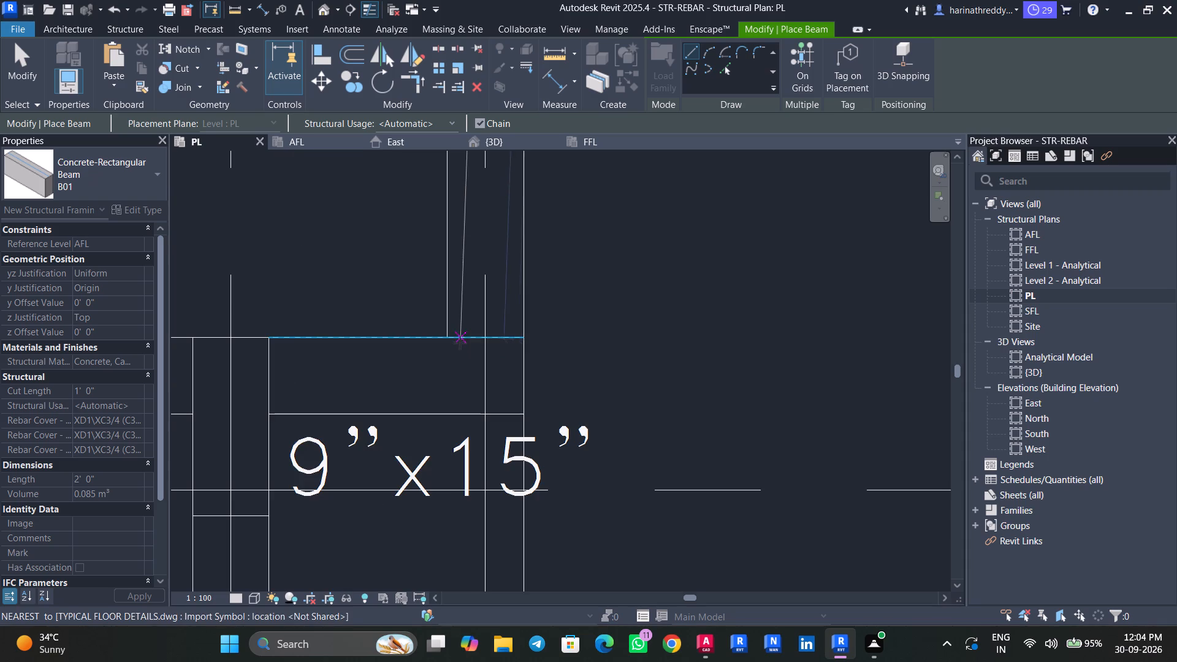
pyautogui.scroll(9, 481, 333)
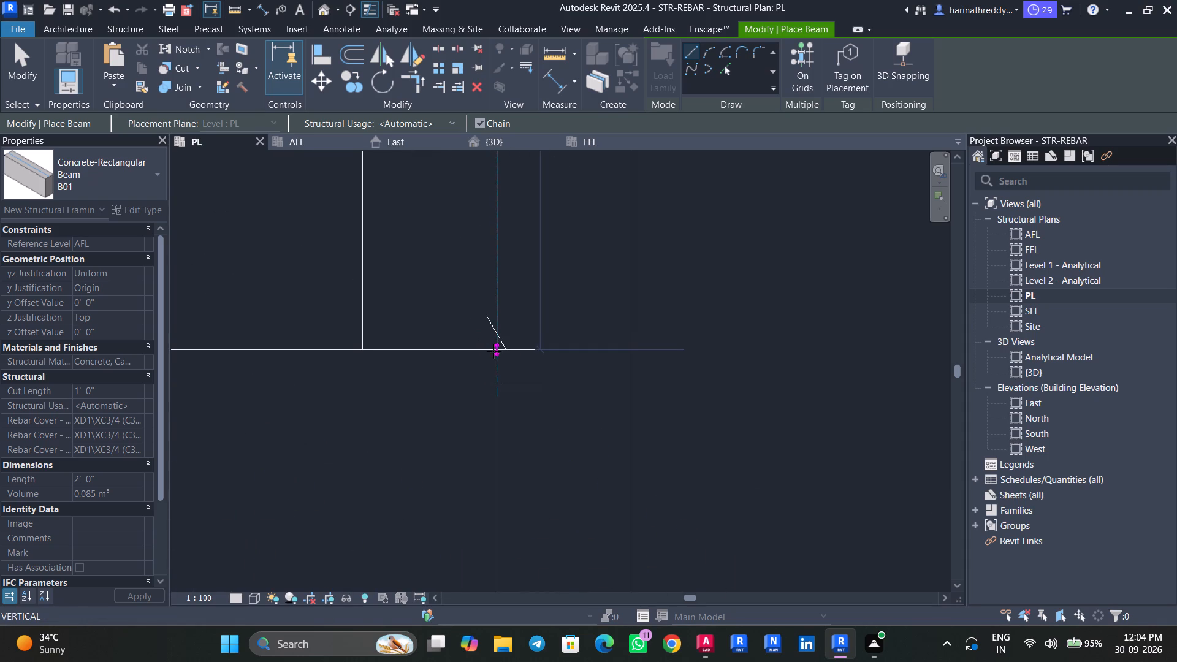
pyautogui.scroll(5, 496, 349)
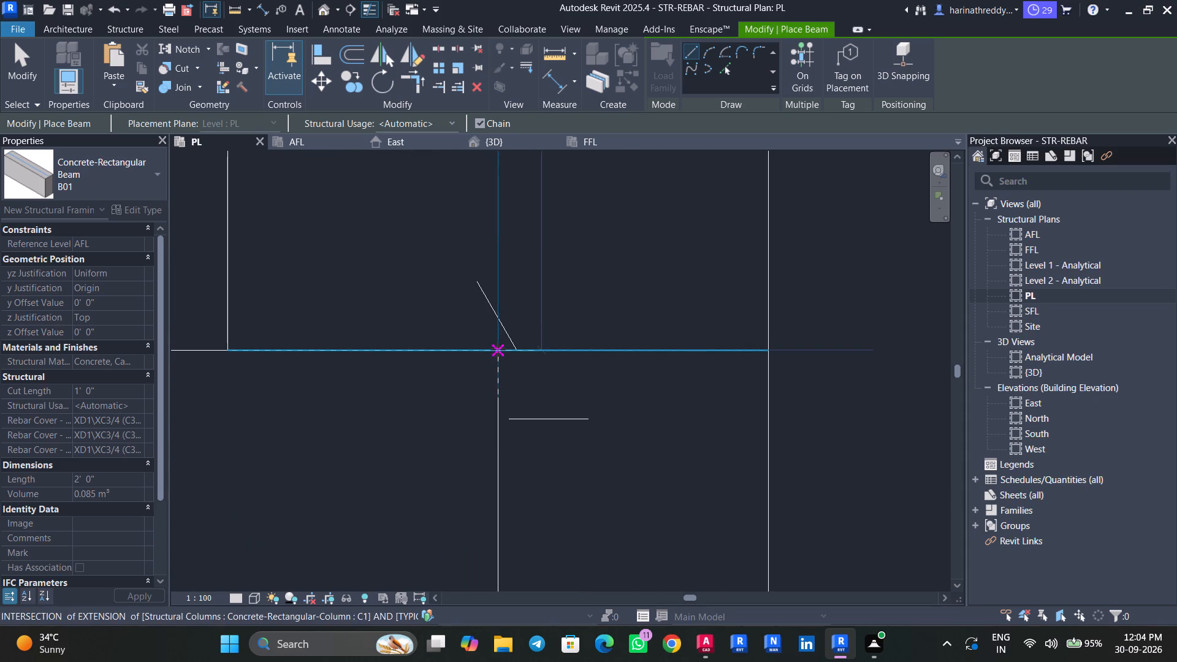
pyautogui.click(498, 349)
pyautogui.press('Escape')
pyautogui.press('Escape')
pyautogui.press('Escape')
# Inspect the new B01 beam along grid H in plan PL and the 3D view, including where it meets the corner column and adjoining beam.
pyautogui.click(516, 287)
pyautogui.scroll(-6, 516, 287)
pyautogui.scroll(1, 516, 287)
pyautogui.scroll(-2, 516, 287)
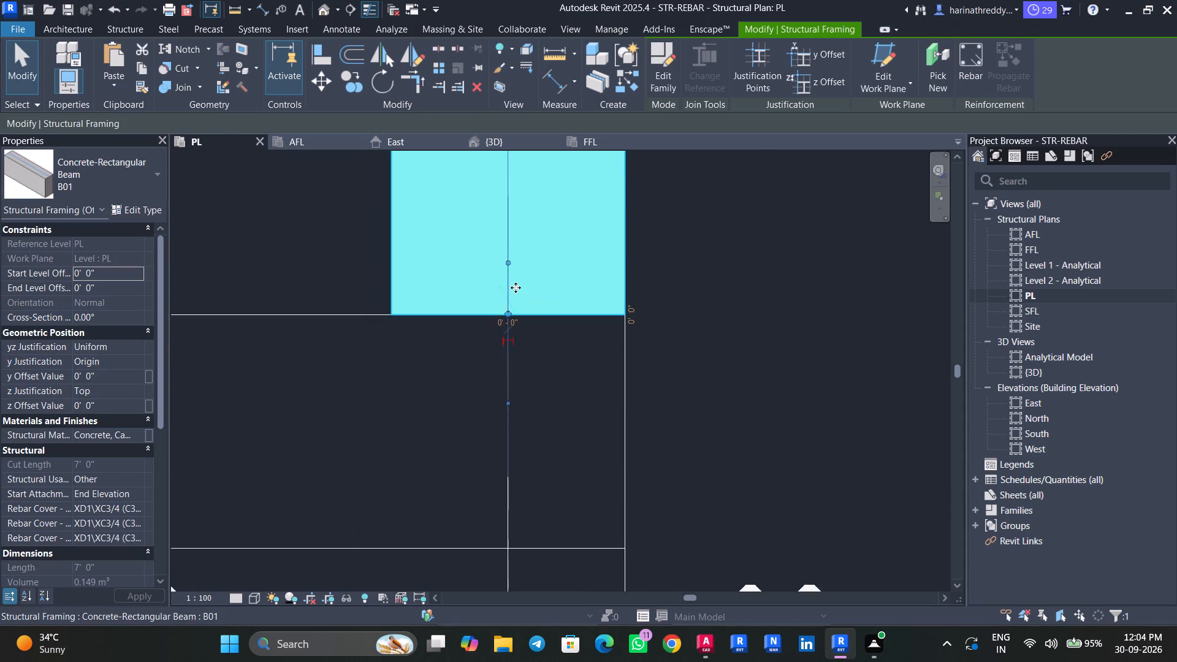
pyautogui.scroll(-8, 516, 287)
pyautogui.moveTo(563, 237); pyautogui.dragTo(559, 353, button='middle')
pyautogui.scroll(-3, 579, 287)
pyautogui.moveTo(584, 260); pyautogui.dragTo(565, 417, button='middle')
pyautogui.scroll(1, 571, 294)
pyautogui.scroll(-2, 571, 294)
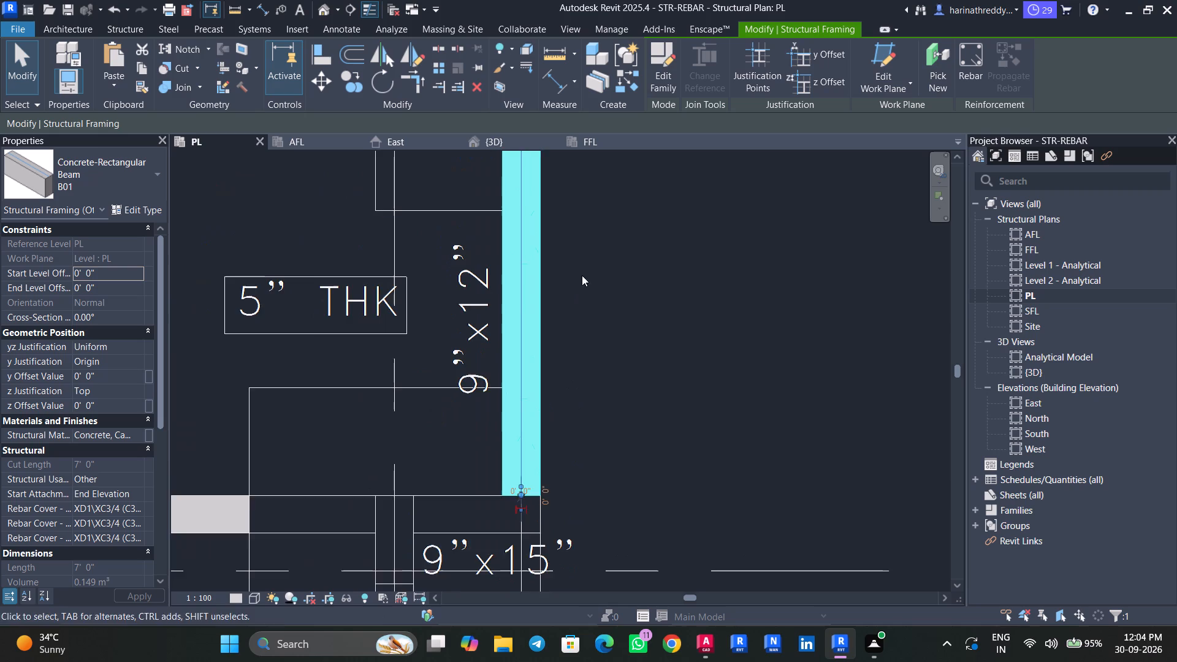
pyautogui.moveTo(580, 282); pyautogui.dragTo(555, 433, button='middle')
pyautogui.press('Escape')
pyautogui.press('Escape')
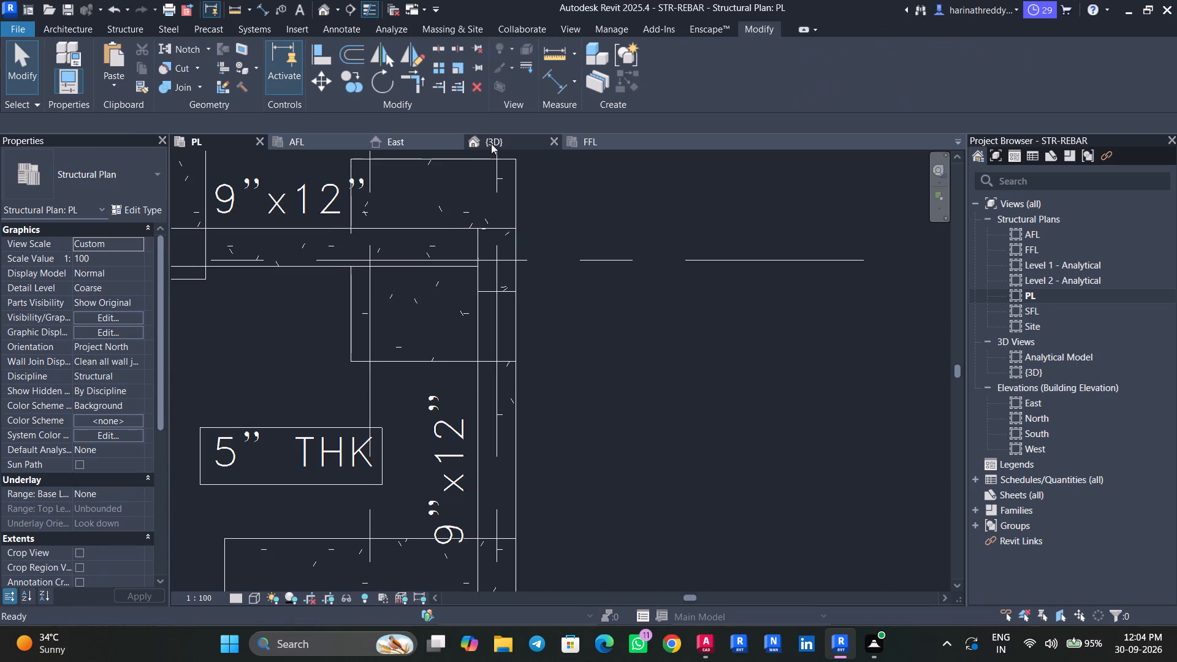
pyautogui.click(489, 144)
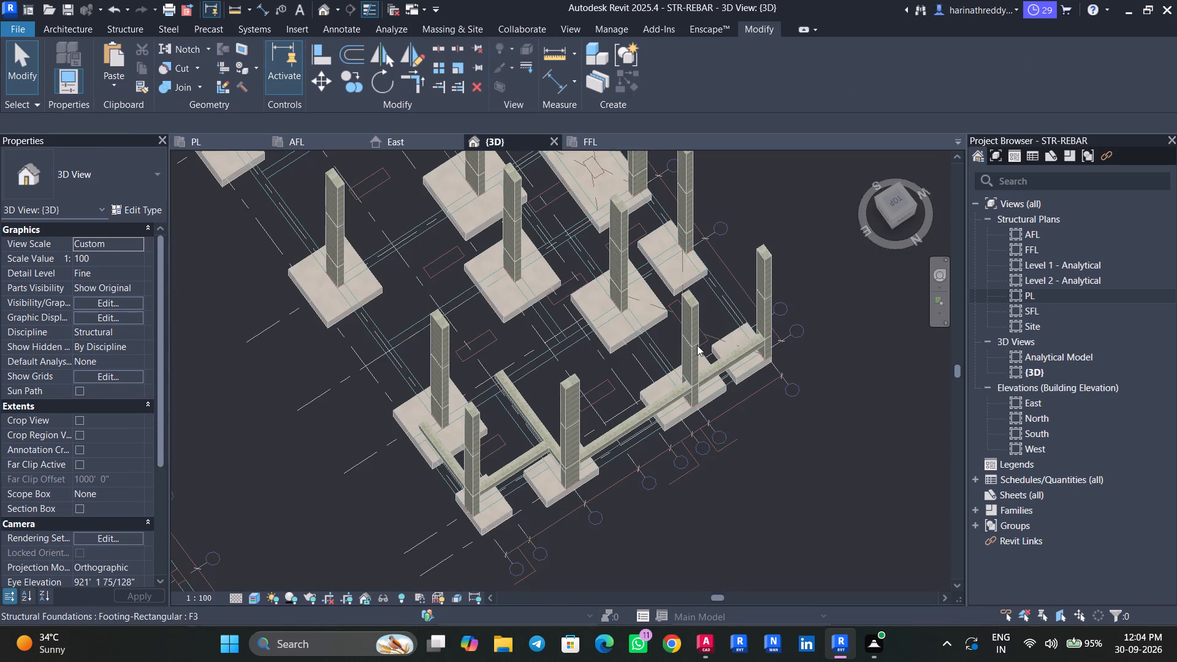
pyautogui.scroll(9, 461, 460)
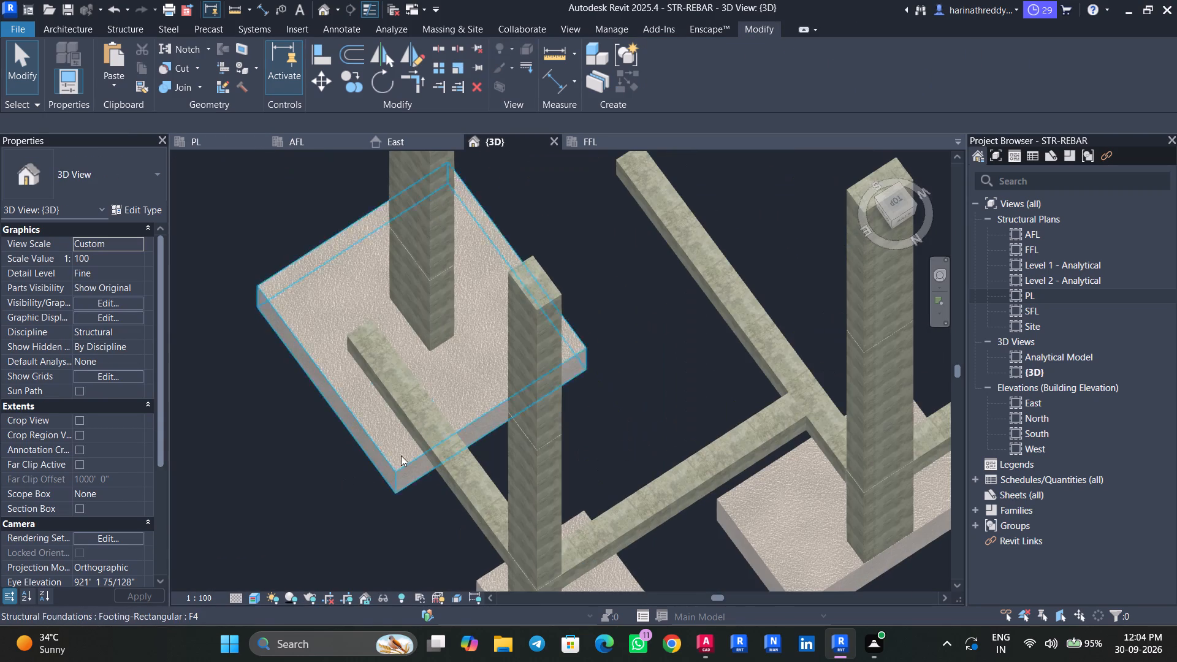
pyautogui.moveTo(633, 409); pyautogui.dragTo(663, 261, button='middle')
pyautogui.scroll(5, 663, 261)
pyautogui.press('Escape')
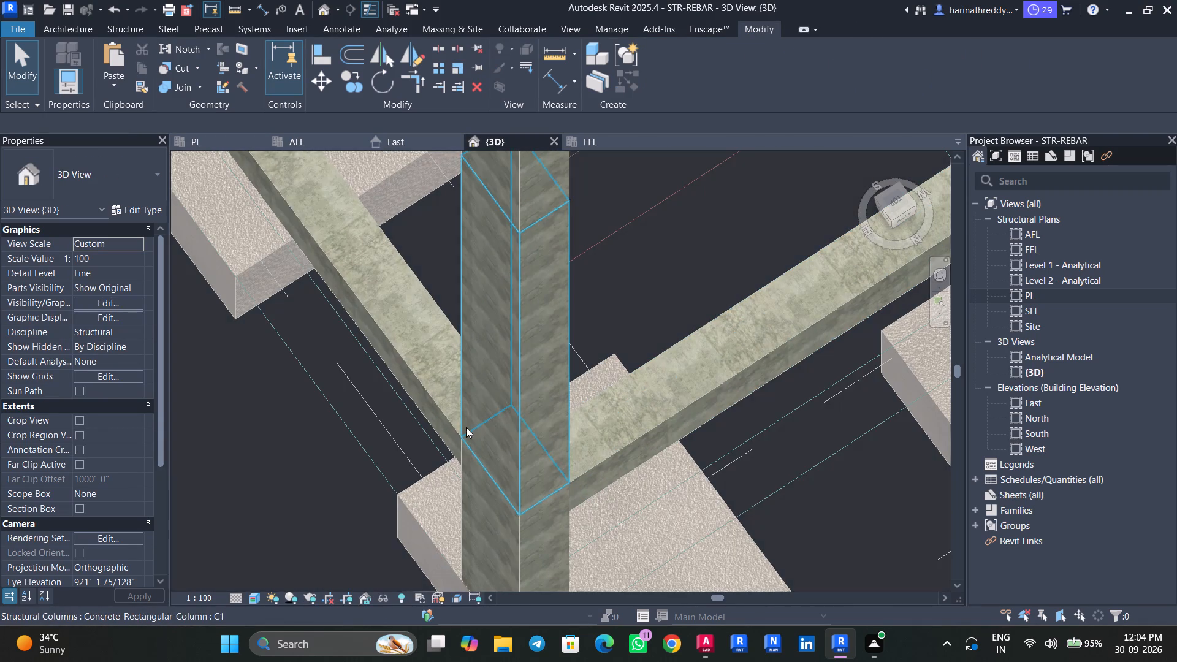
pyautogui.press('Escape')
pyautogui.click(433, 394)
pyautogui.press('Escape')
pyautogui.press('Escape')
pyautogui.click(652, 413)
pyautogui.scroll(-4, 649, 321)
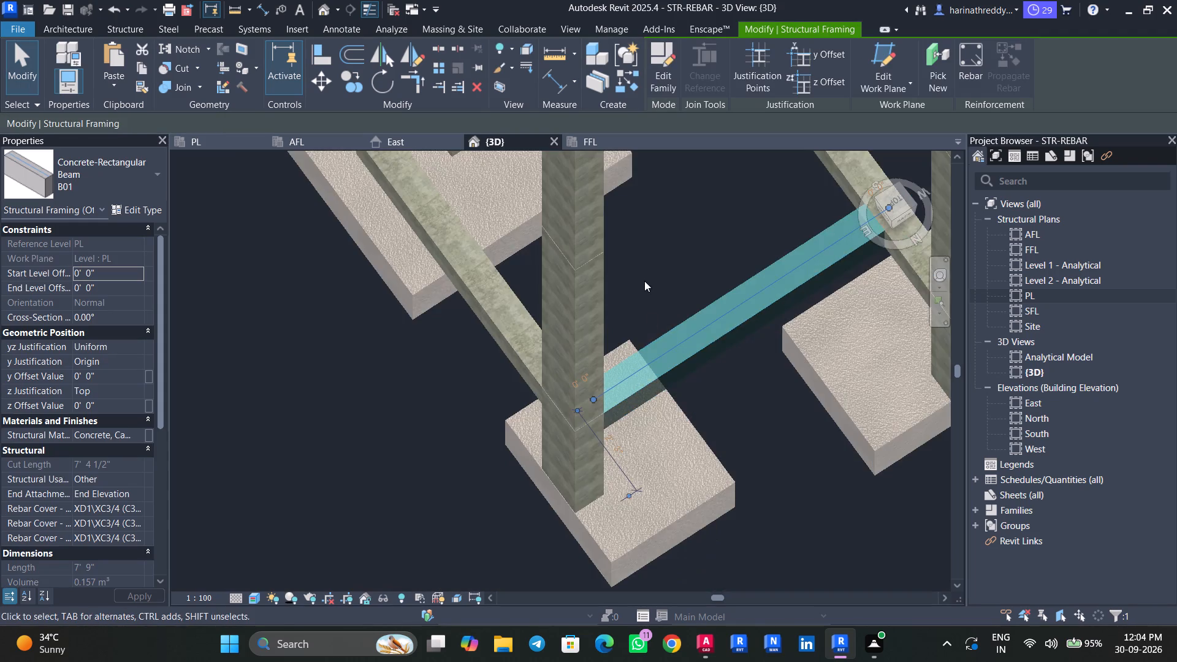
pyautogui.moveTo(643, 276); pyautogui.dragTo(639, 395, button='middle')
pyautogui.press('Escape')
pyautogui.press('Escape')
pyautogui.press('Escape')
pyautogui.moveTo(445, 238); pyautogui.dragTo(451, 411, button='middle')
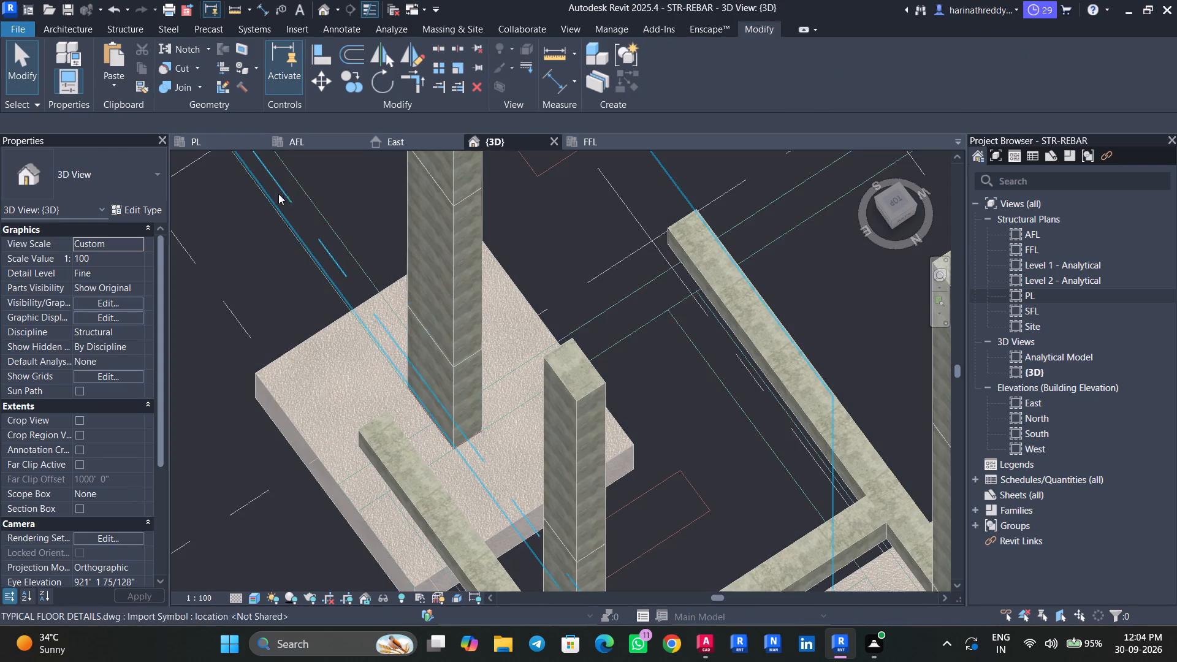
# Compare the beam marks in the imported typical floor plan with the beams on plan PL around grids G to H and 5.
pyautogui.click(226, 147)
pyautogui.scroll(-4, 345, 311)
pyautogui.moveTo(329, 321); pyautogui.dragTo(376, 278, button='middle')
pyautogui.scroll(-3, 494, 312)
pyautogui.moveTo(538, 365); pyautogui.dragTo(524, 313, button='middle')
pyautogui.scroll(-3, 524, 330)
pyautogui.moveTo(558, 341); pyautogui.dragTo(371, 343, button='middle')
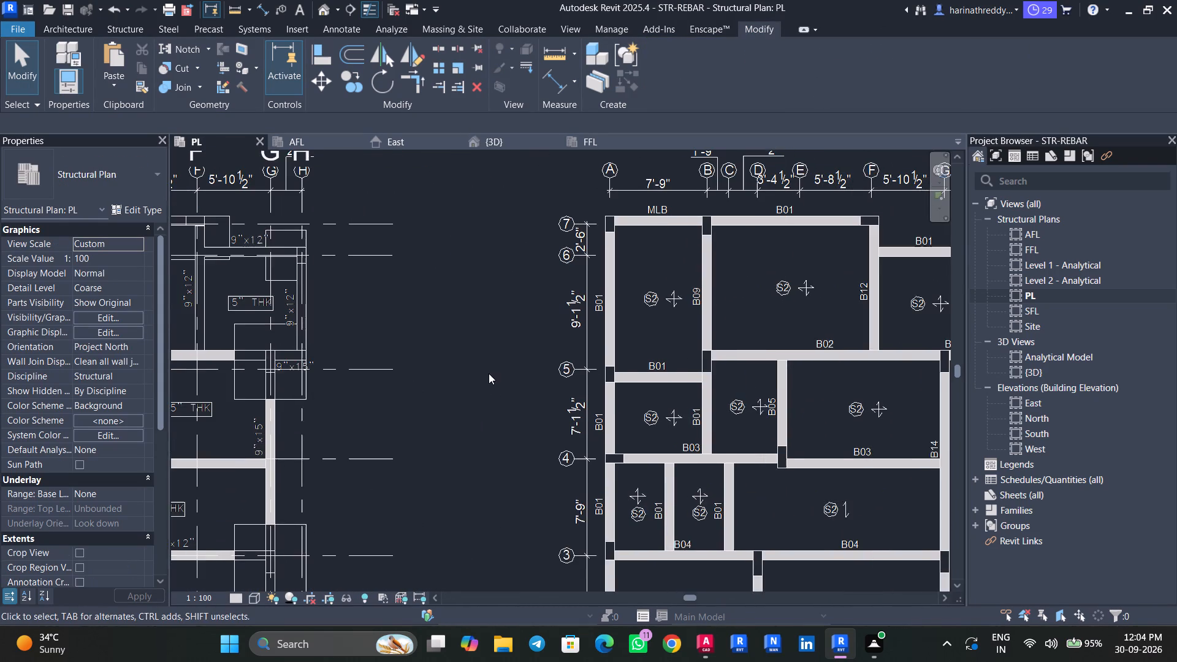
pyautogui.moveTo(489, 373); pyautogui.dragTo(659, 340, button='middle')
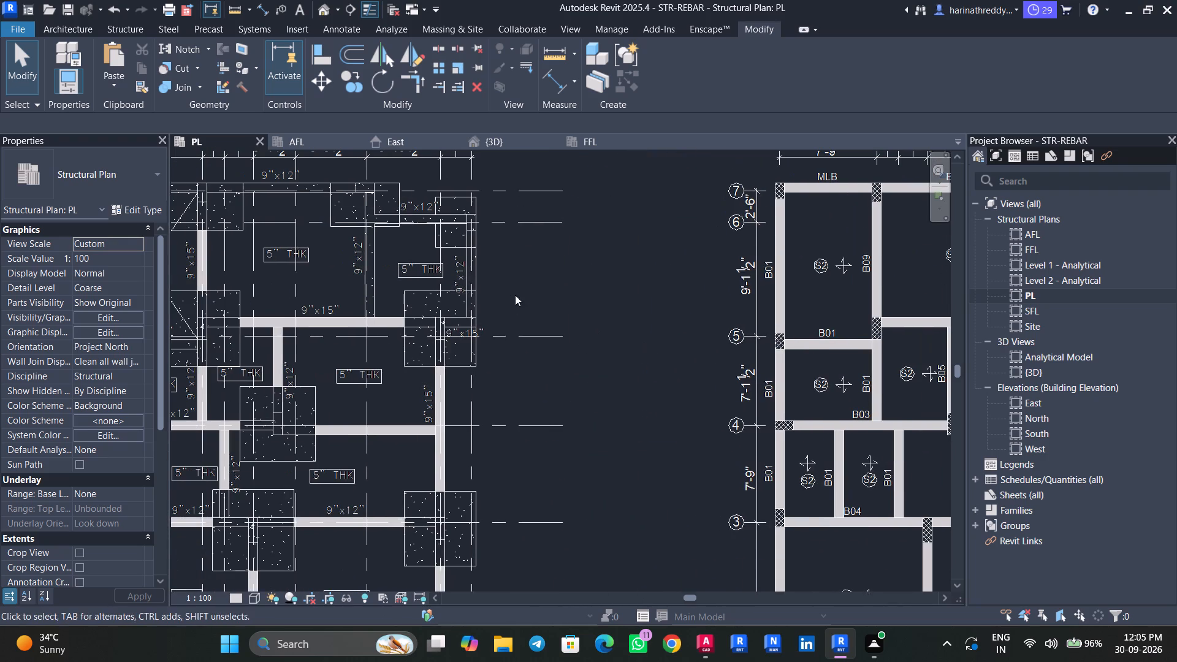
# Place a B01 beam about 2'-6" long on level PL just above grid 5, from the outer edge at grid H to the grid G column.
pyautogui.scroll(4, 460, 264)
pyautogui.click(468, 272)
pyautogui.press('c')
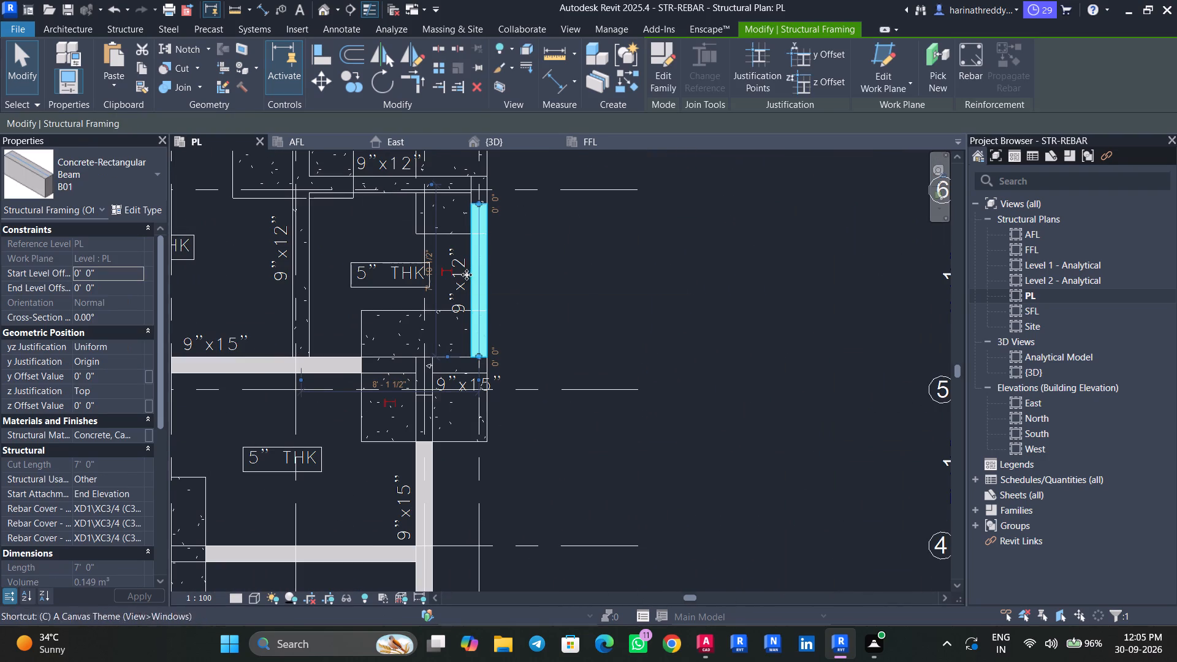
pyautogui.press('s')
pyautogui.scroll(11, 472, 375)
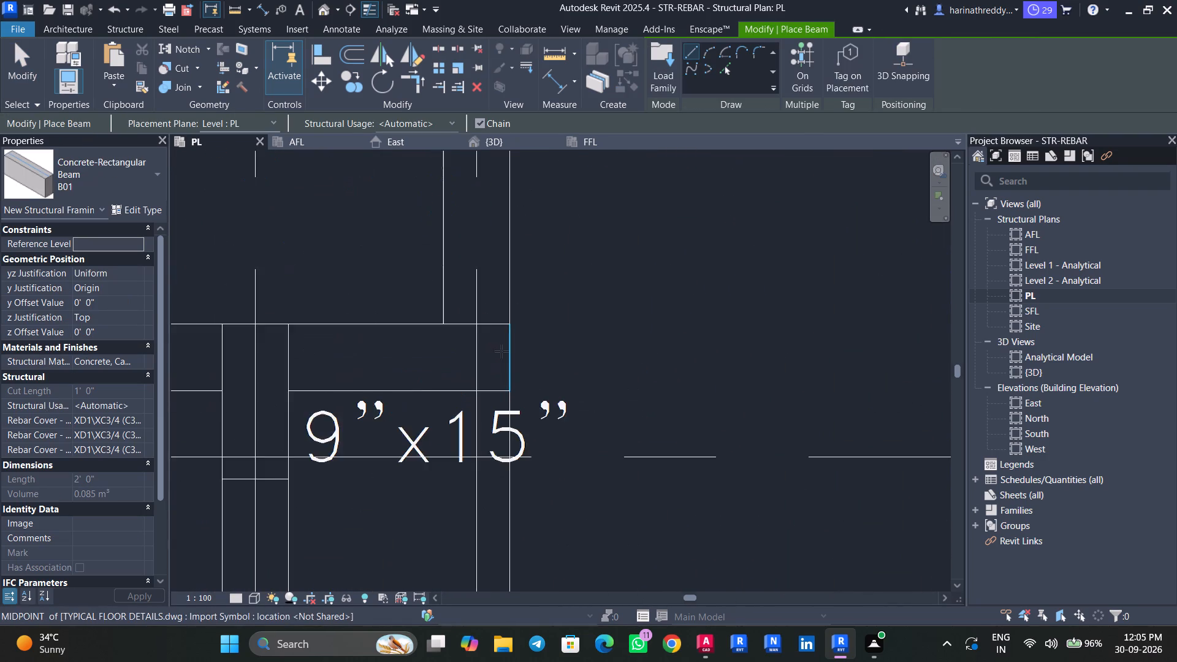
pyautogui.click(510, 357)
pyautogui.click(257, 358)
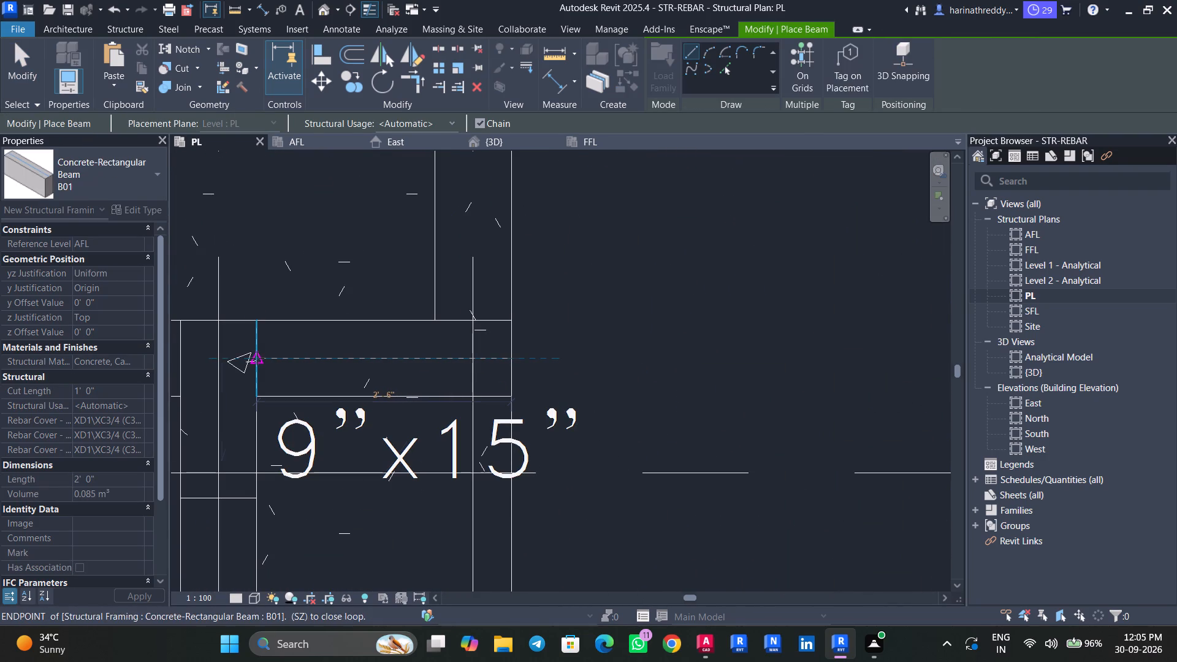
pyautogui.press('Escape')
pyautogui.press('Escape')
pyautogui.press('Escape')
pyautogui.press('Escape')
pyautogui.click(352, 341)
pyautogui.press('Escape')
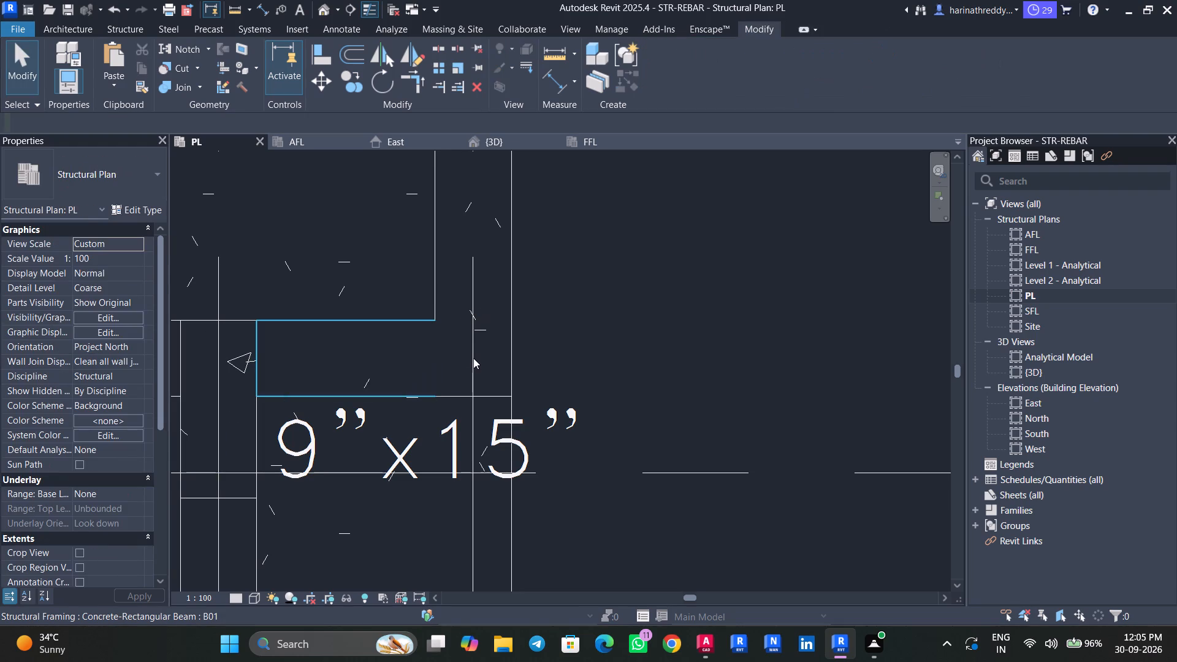
pyautogui.click(473, 358)
pyautogui.press('Escape')
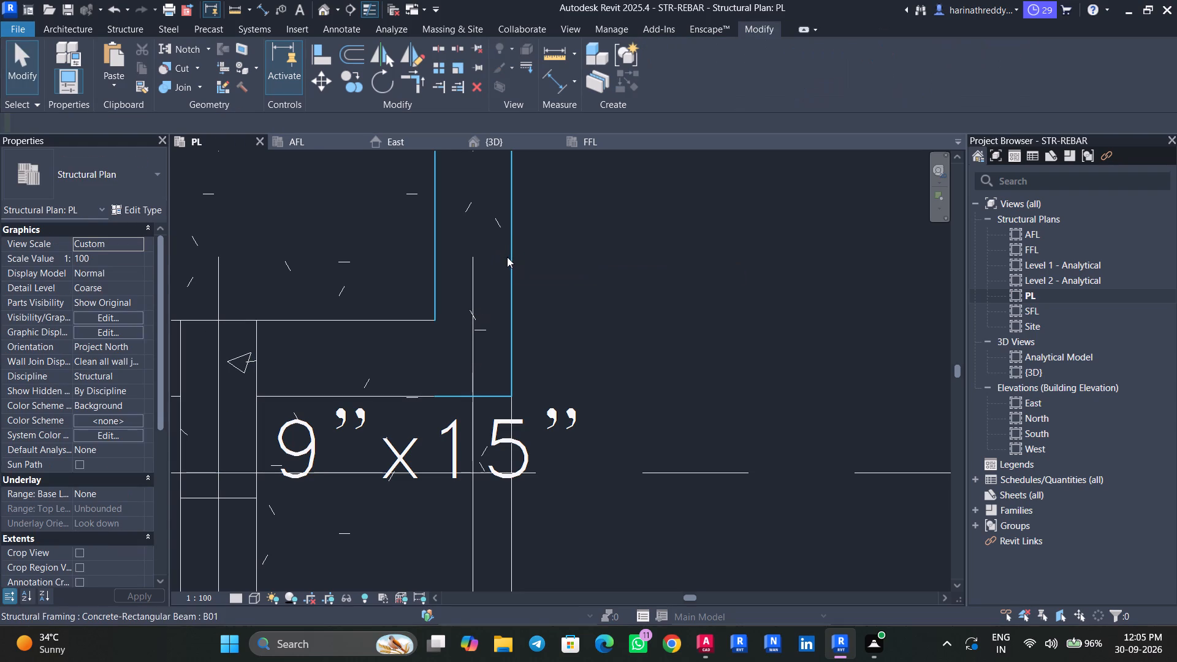
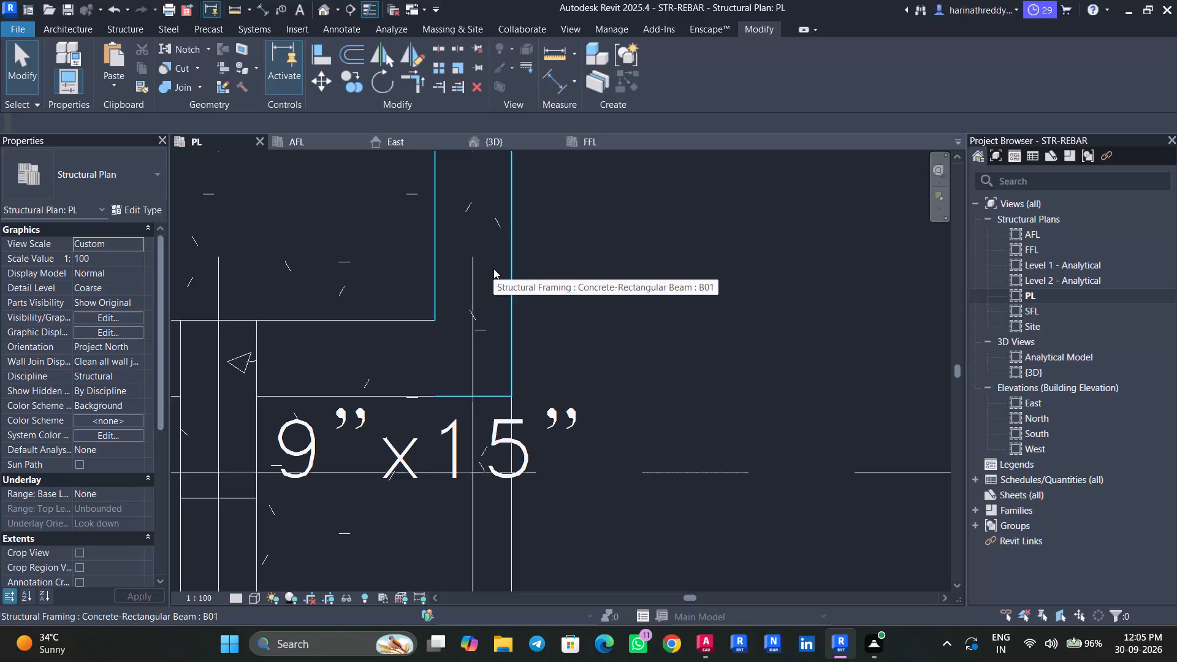
# Place a B02 concrete rectangular beam about 18'-3" long on the PL plan, between the columns at grids G and B along grid 5.
pyautogui.press('Escape')
pyautogui.press('Escape')
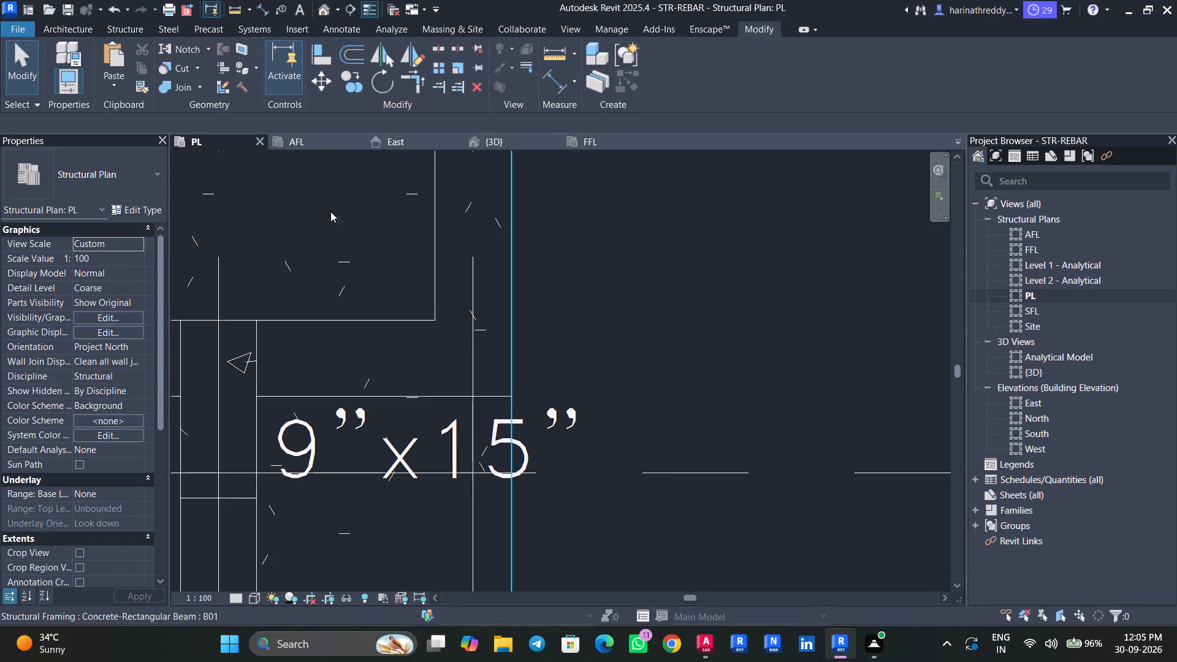
pyautogui.scroll(-8, 362, 296)
pyautogui.scroll(-6, 533, 303)
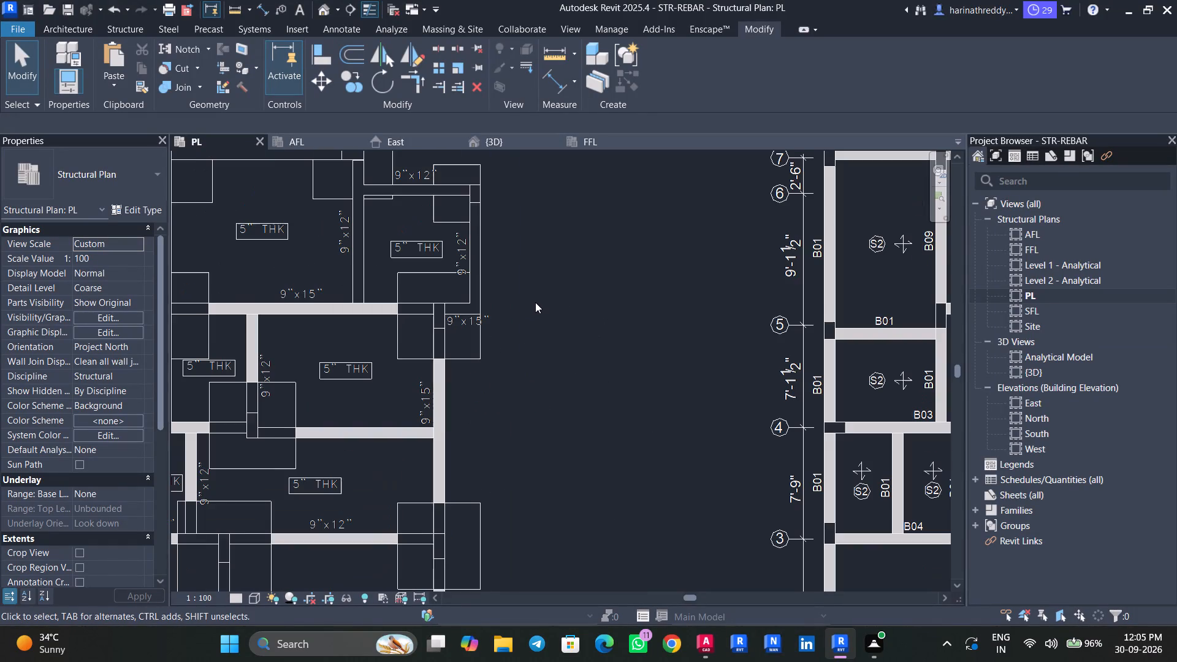
pyautogui.moveTo(568, 321); pyautogui.dragTo(440, 349, button='middle')
pyautogui.scroll(-4, 524, 367)
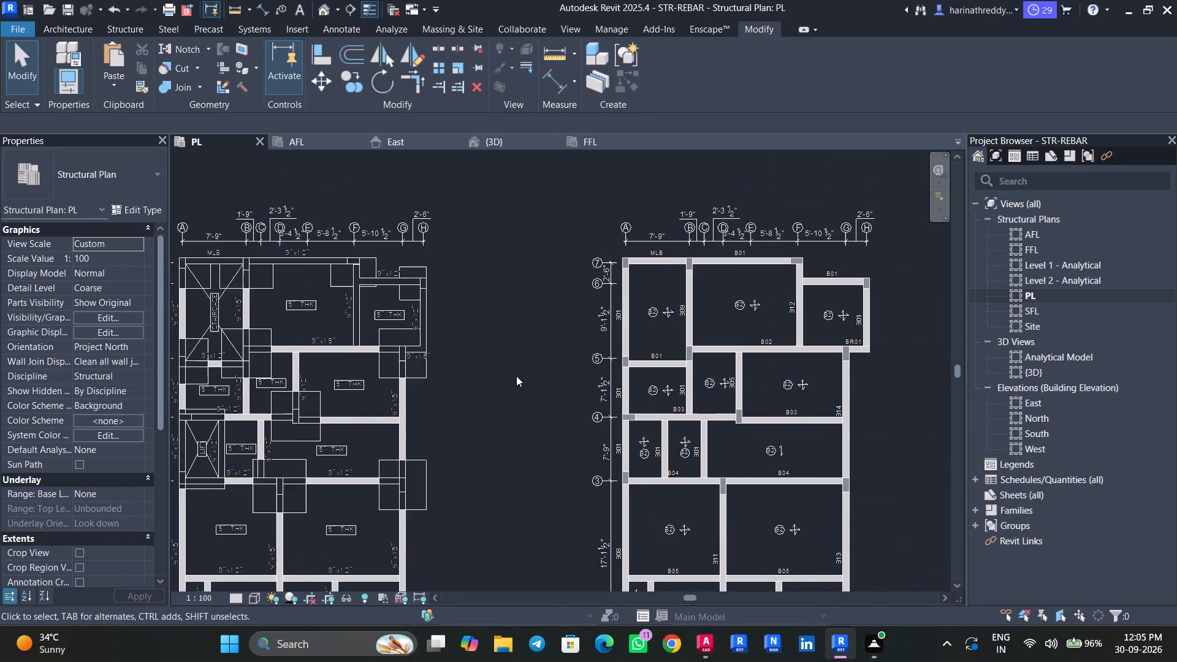
pyautogui.moveTo(490, 386); pyautogui.dragTo(534, 376, button='middle')
pyautogui.scroll(3, 400, 334)
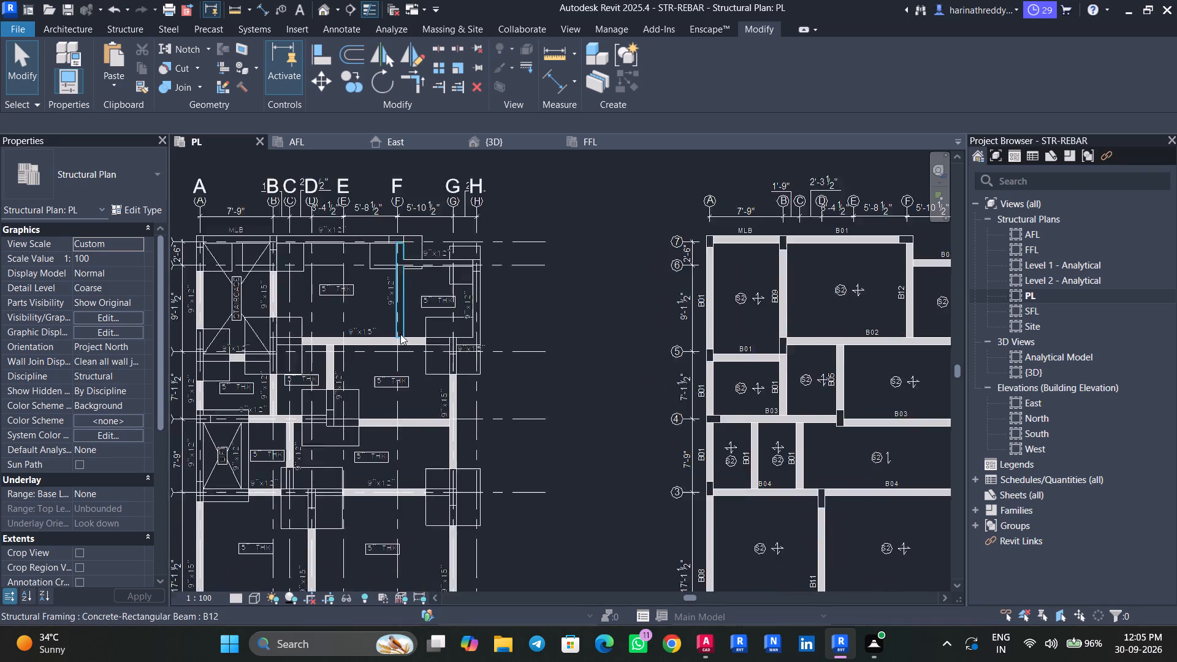
pyautogui.scroll(5, 400, 334)
pyautogui.click(579, 354)
pyautogui.press('c')
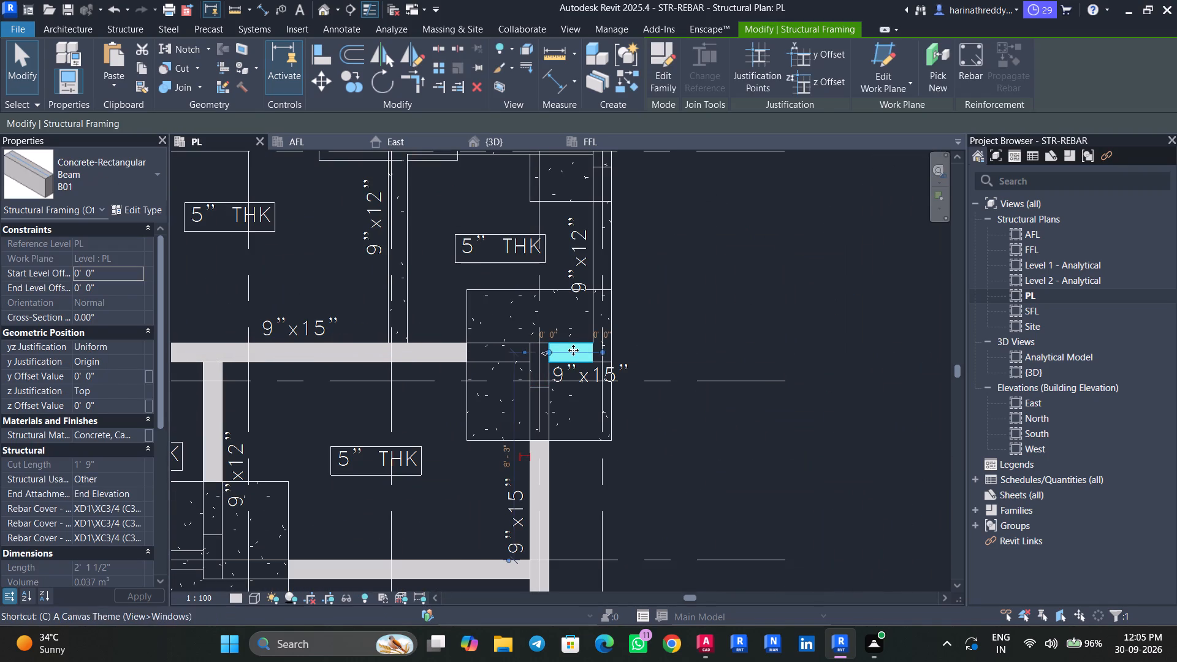
pyautogui.press('s')
pyautogui.click(50, 185)
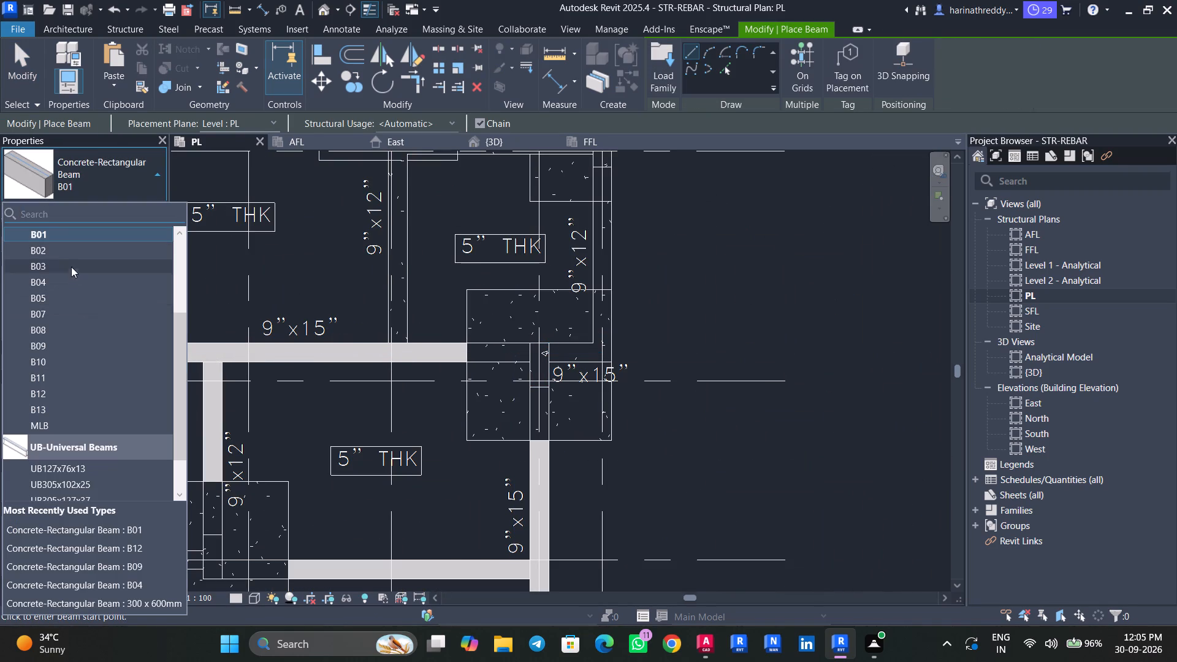
pyautogui.click(66, 254)
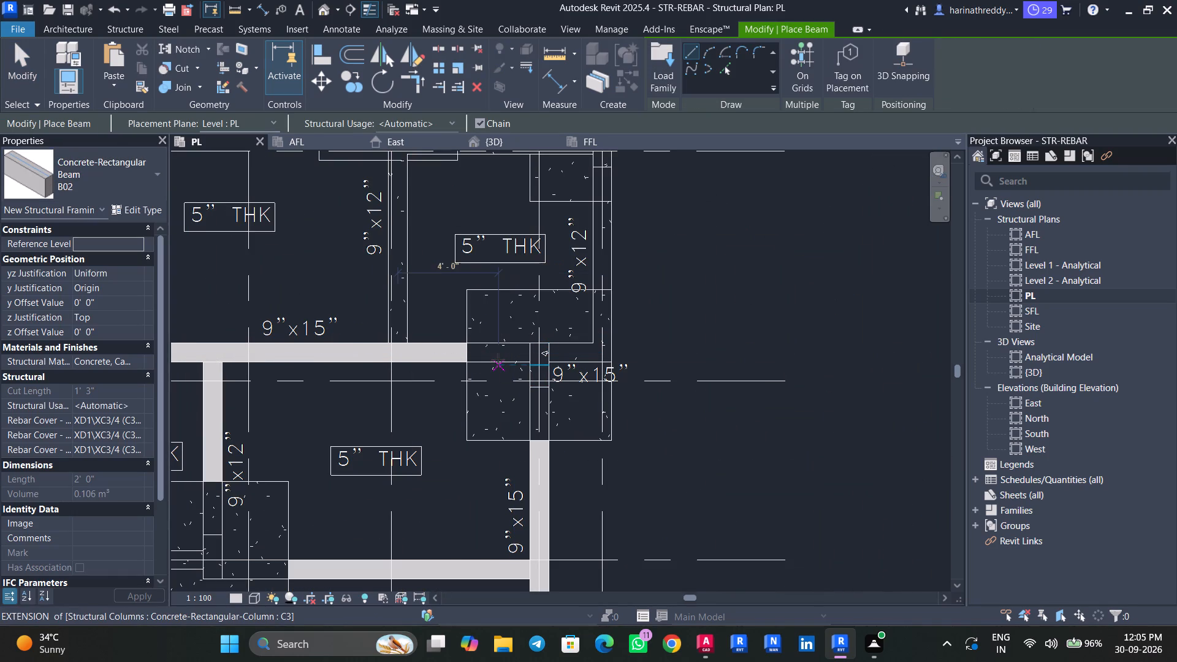
pyautogui.scroll(3, 528, 350)
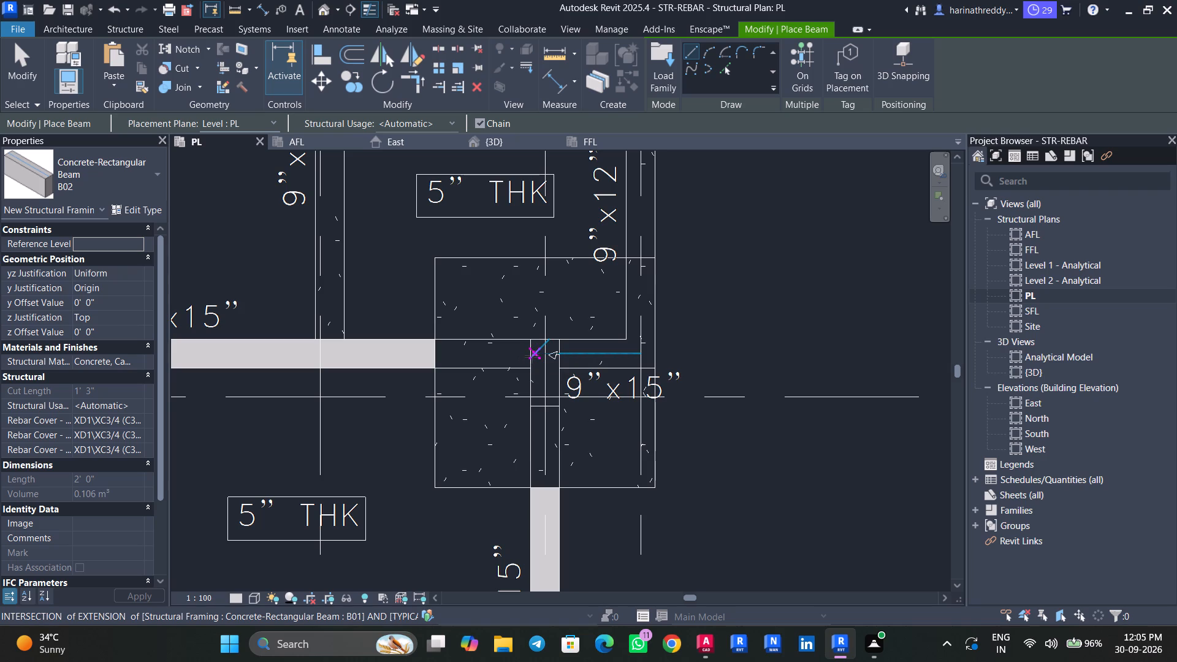
pyautogui.scroll(2, 528, 356)
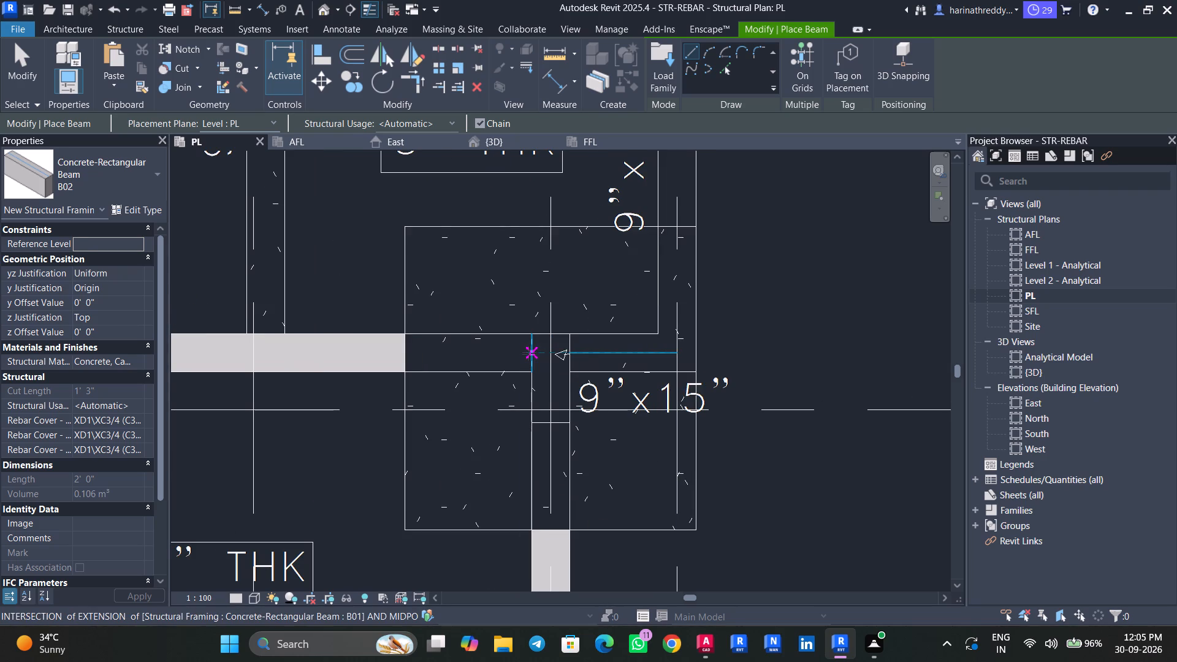
pyautogui.click(529, 353)
pyautogui.scroll(1, 367, 359)
pyautogui.moveTo(367, 359); pyautogui.dragTo(614, 361, button='middle')
pyautogui.moveTo(374, 353); pyautogui.dragTo(471, 354, button='middle')
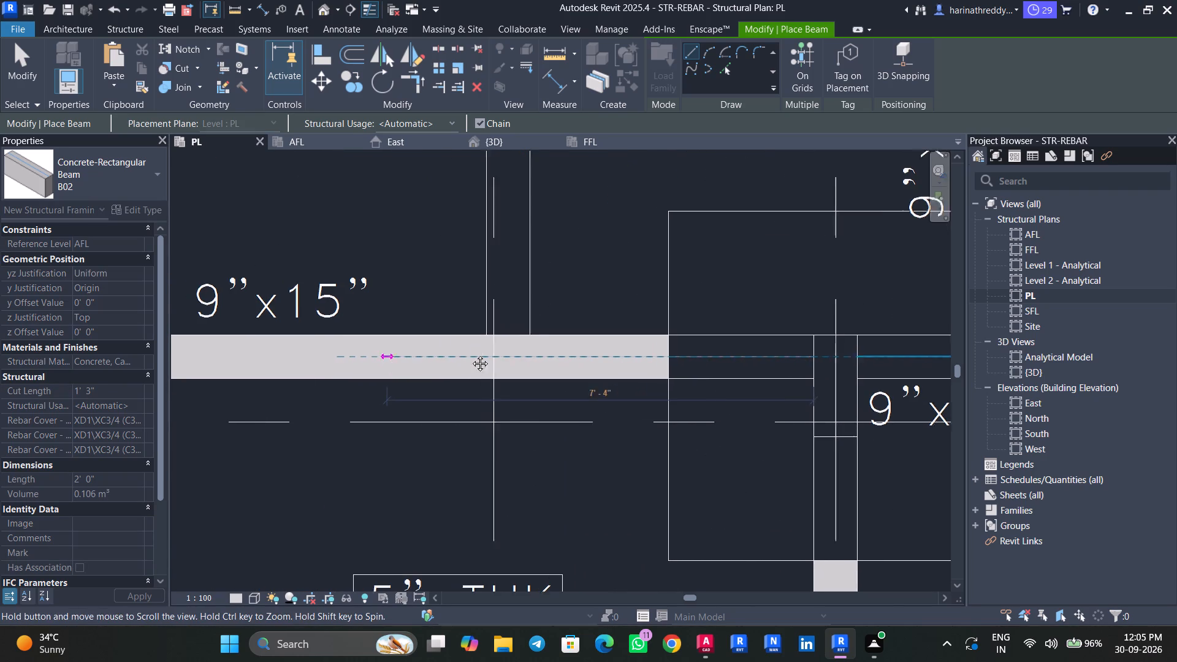
pyautogui.moveTo(471, 354); pyautogui.dragTo(527, 356, button='middle')
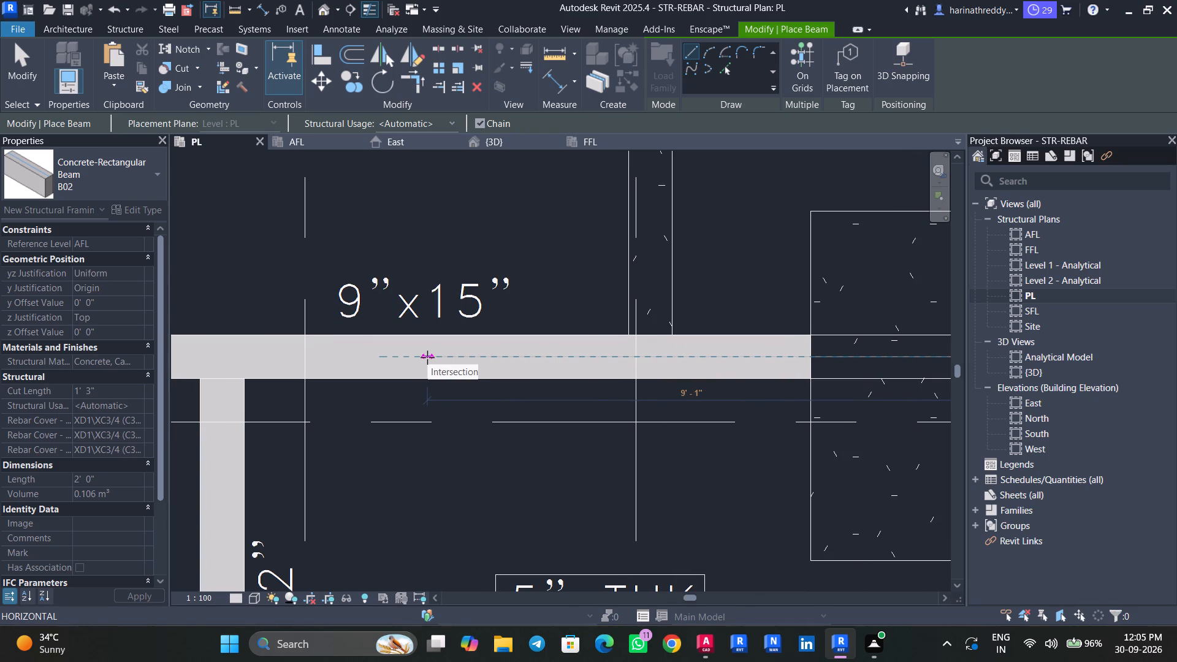
pyautogui.moveTo(331, 367); pyautogui.dragTo(603, 372, button='middle')
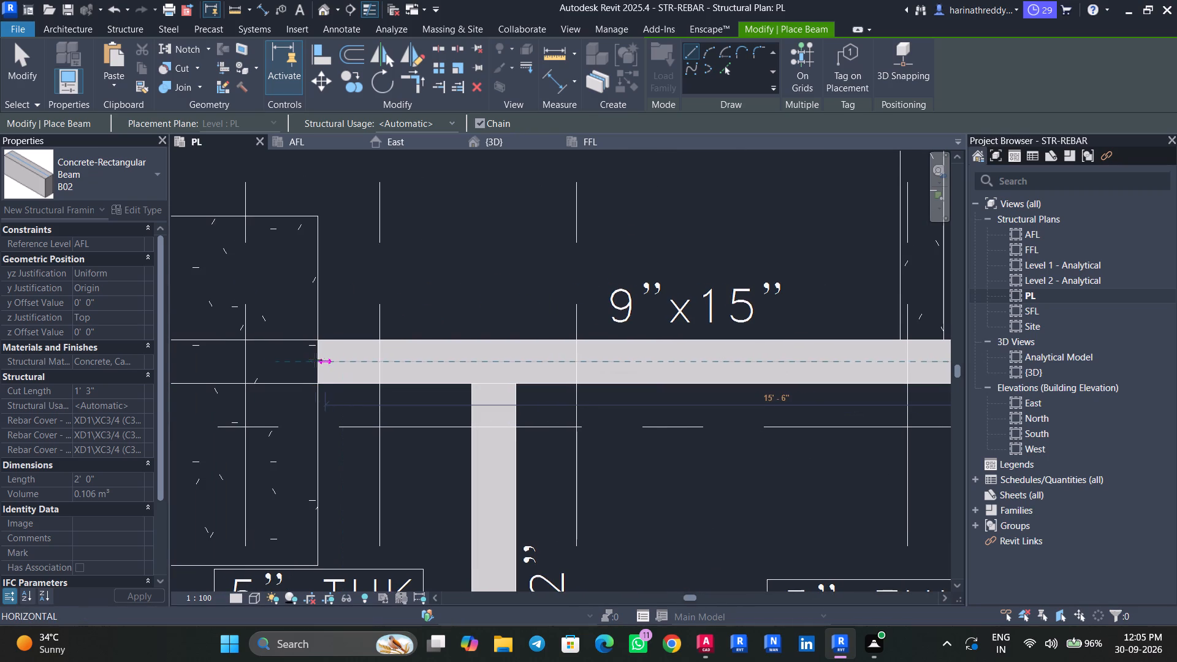
pyautogui.scroll(3, 313, 360)
pyautogui.moveTo(324, 366); pyautogui.dragTo(546, 362, button='middle')
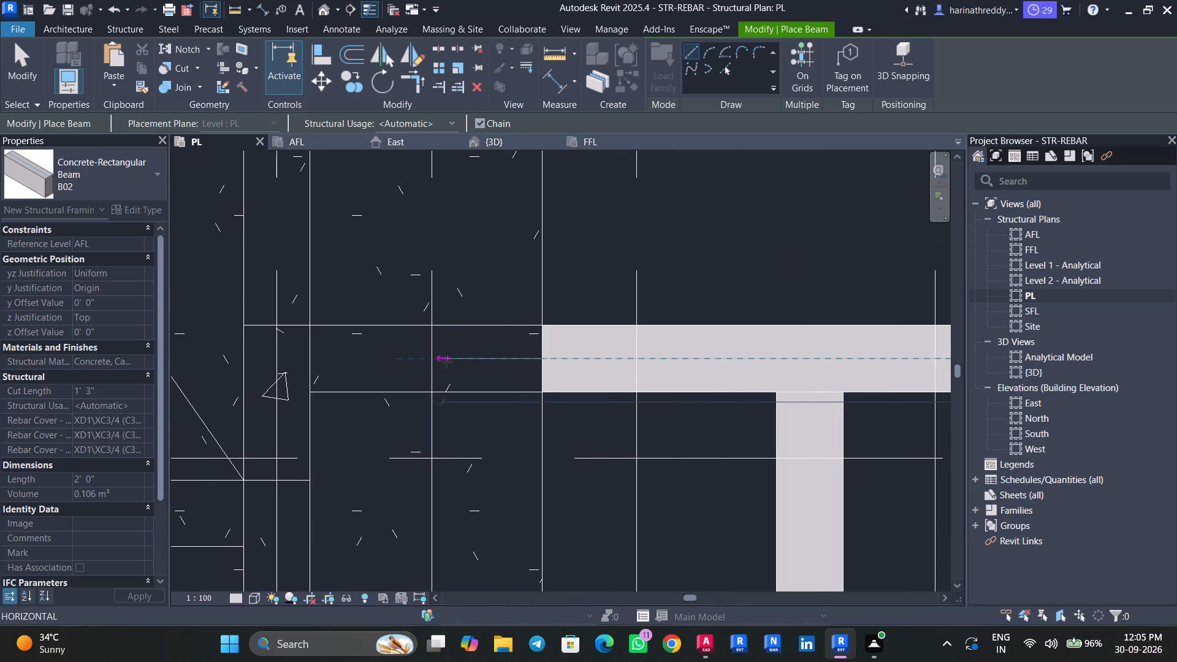
pyautogui.click(310, 360)
pyautogui.press('Escape')
pyautogui.press('Escape')
pyautogui.press('Escape')
pyautogui.press('Escape')
pyautogui.press('Escape')
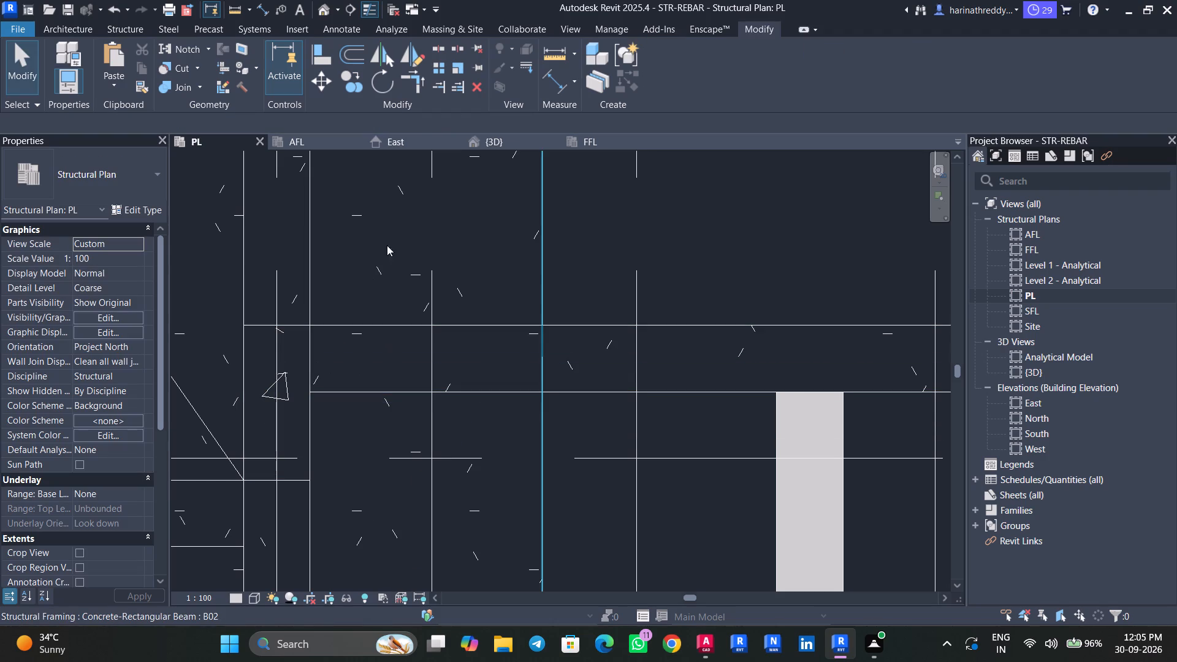
# Examine the new B02 beam along grid 5 and its column junctions in the 3D view from the top.
pyautogui.click(497, 148)
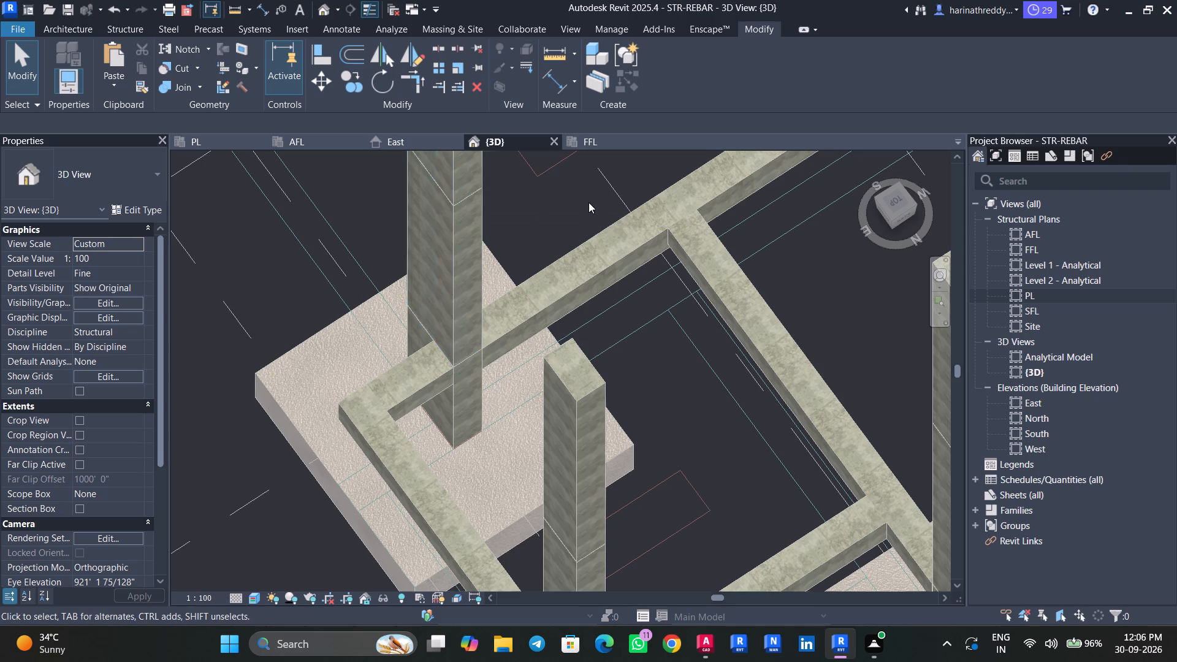
pyautogui.scroll(-6, 588, 202)
pyautogui.scroll(1, 598, 192)
pyautogui.scroll(-1, 597, 192)
pyautogui.moveTo(600, 189); pyautogui.dragTo(390, 433, button='middle')
pyautogui.press('Escape')
pyautogui.press('Escape')
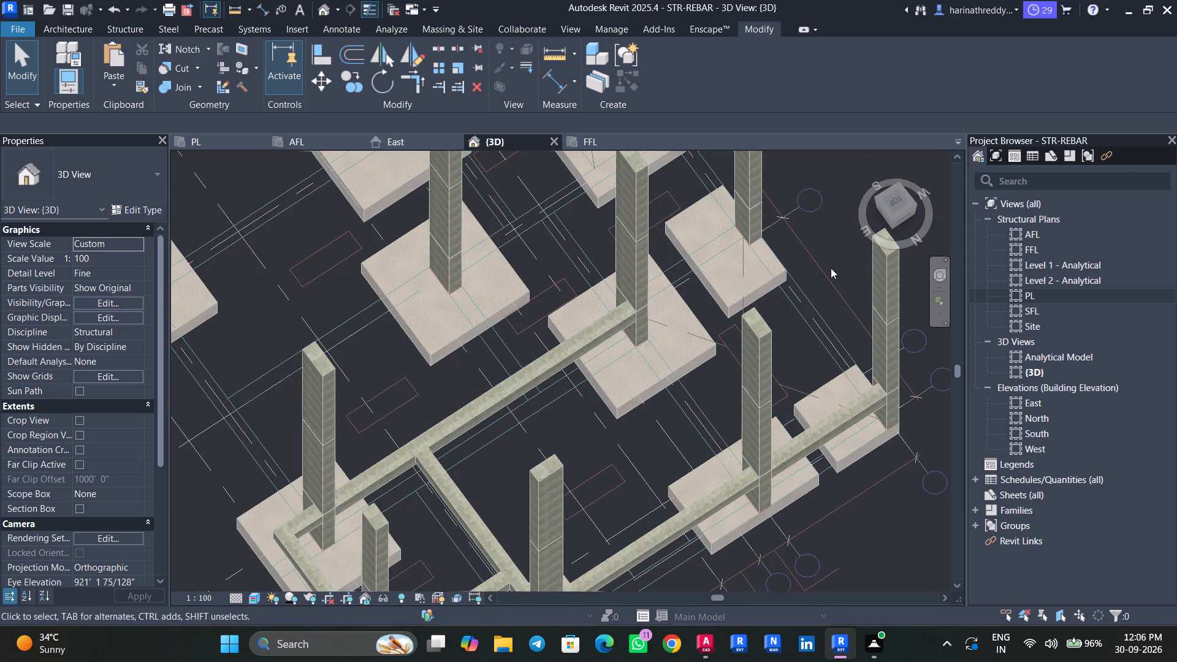
pyautogui.click(900, 204)
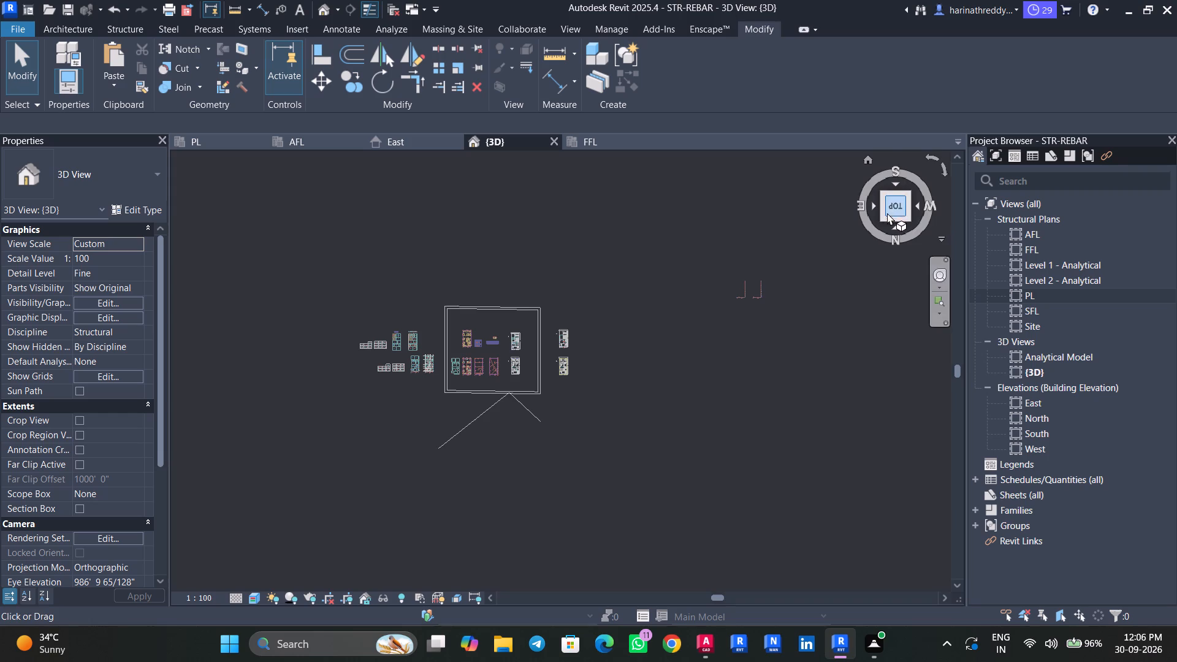
pyautogui.scroll(8, 396, 356)
pyautogui.scroll(8, 508, 395)
pyautogui.scroll(-1, 501, 395)
pyautogui.scroll(20, 501, 395)
pyautogui.scroll(2, 501, 395)
pyautogui.press('Escape')
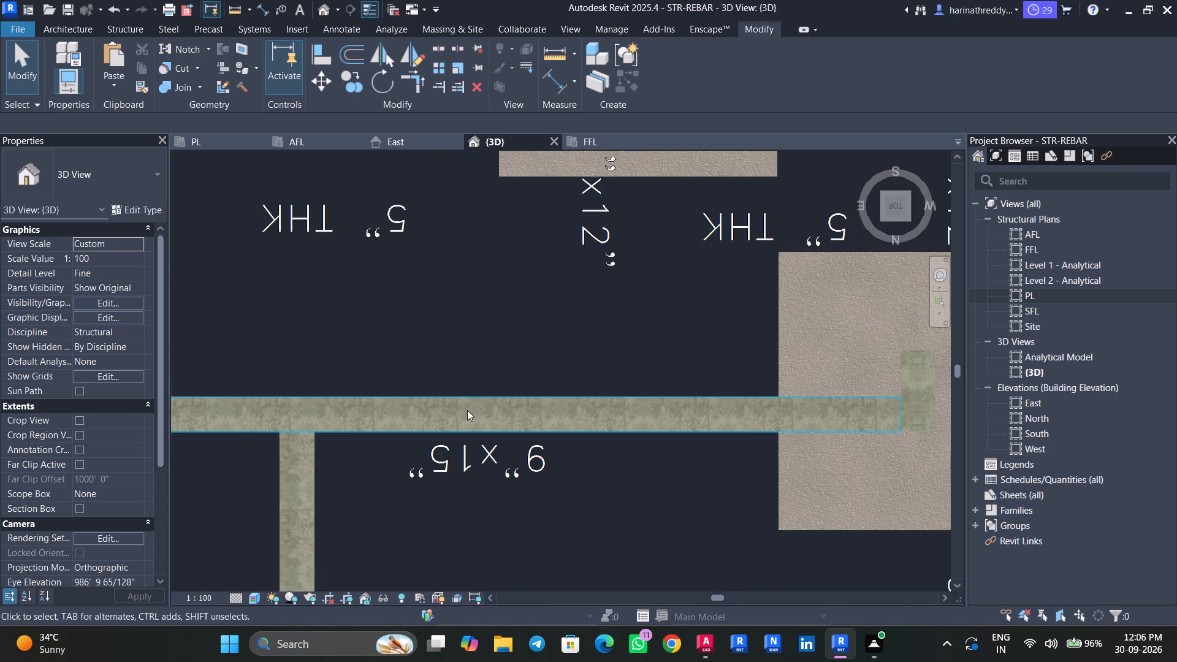
pyautogui.click(467, 410)
pyautogui.scroll(-5, 463, 418)
pyautogui.scroll(8, 673, 425)
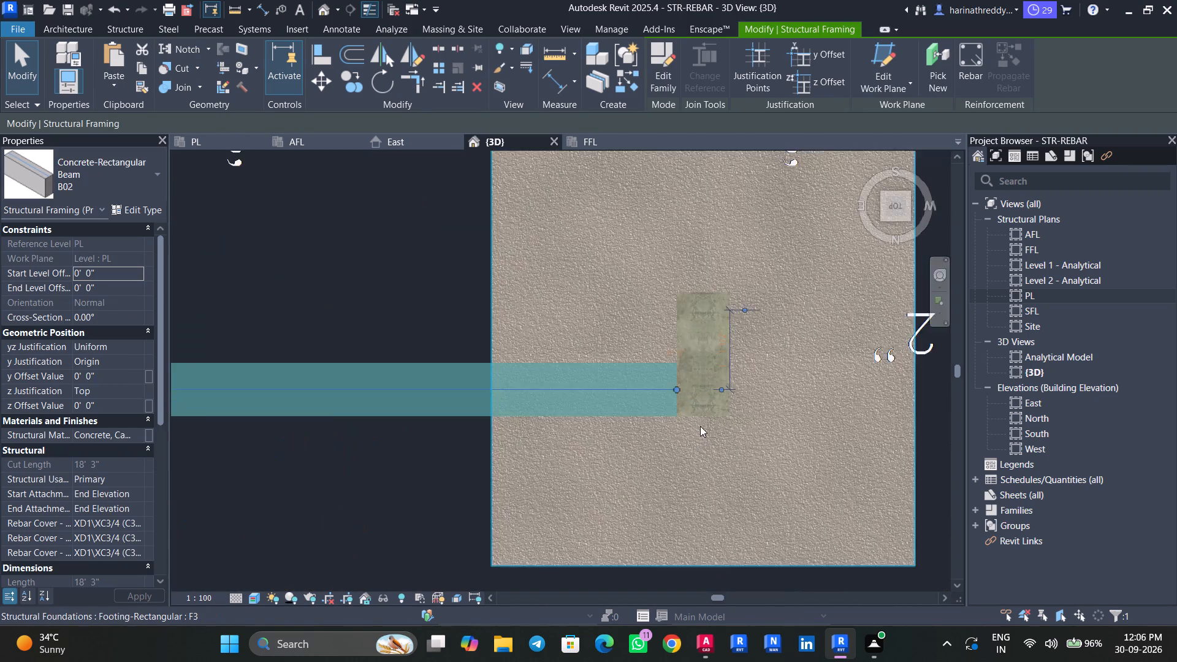
pyautogui.scroll(8, 700, 426)
pyautogui.scroll(8, 633, 405)
pyautogui.press('Escape')
pyautogui.press('Escape')
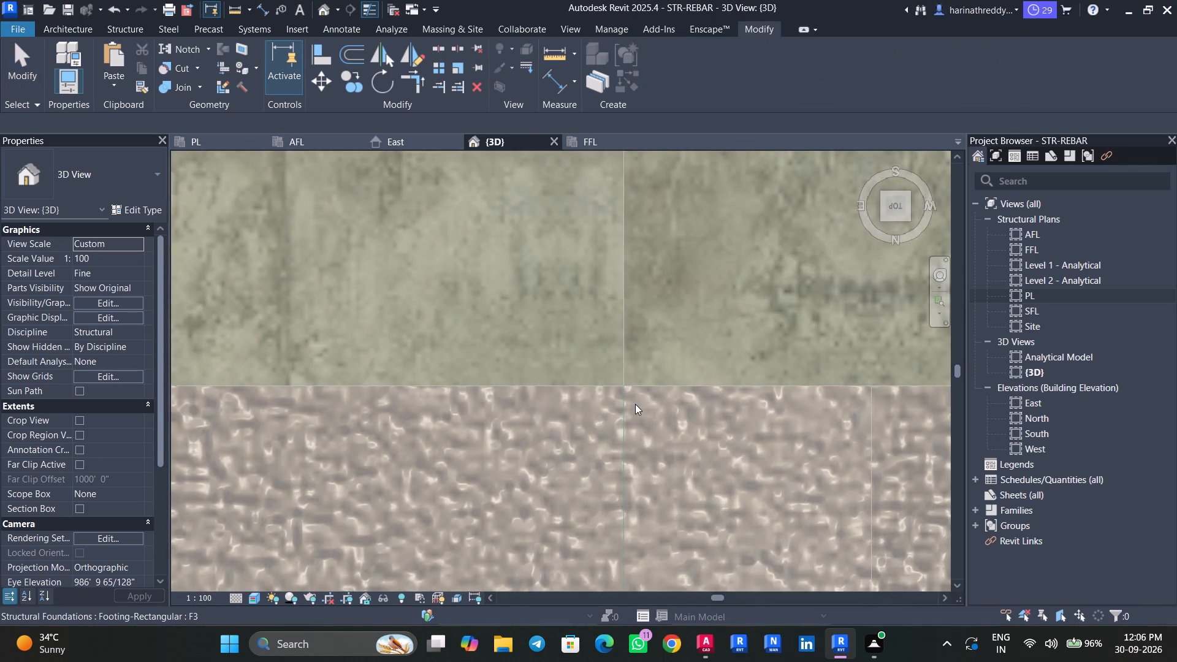
pyautogui.scroll(-20, 634, 404)
pyautogui.scroll(-3, 634, 404)
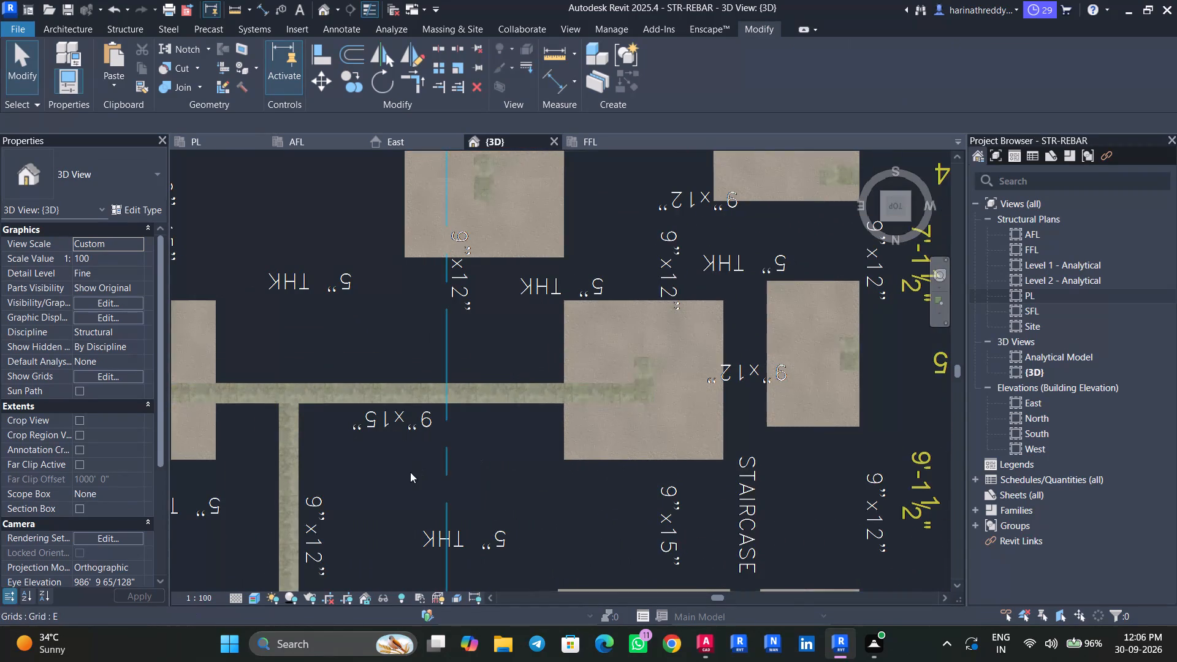
pyautogui.moveTo(414, 470); pyautogui.dragTo(492, 421, button='middle')
pyautogui.click(373, 430)
pyautogui.moveTo(427, 416); pyautogui.dragTo(571, 388, button='middle')
pyautogui.scroll(1, 571, 388)
pyautogui.press('Escape')
pyautogui.press('Escape')
pyautogui.moveTo(473, 414); pyautogui.dragTo(468, 492, button='middle')
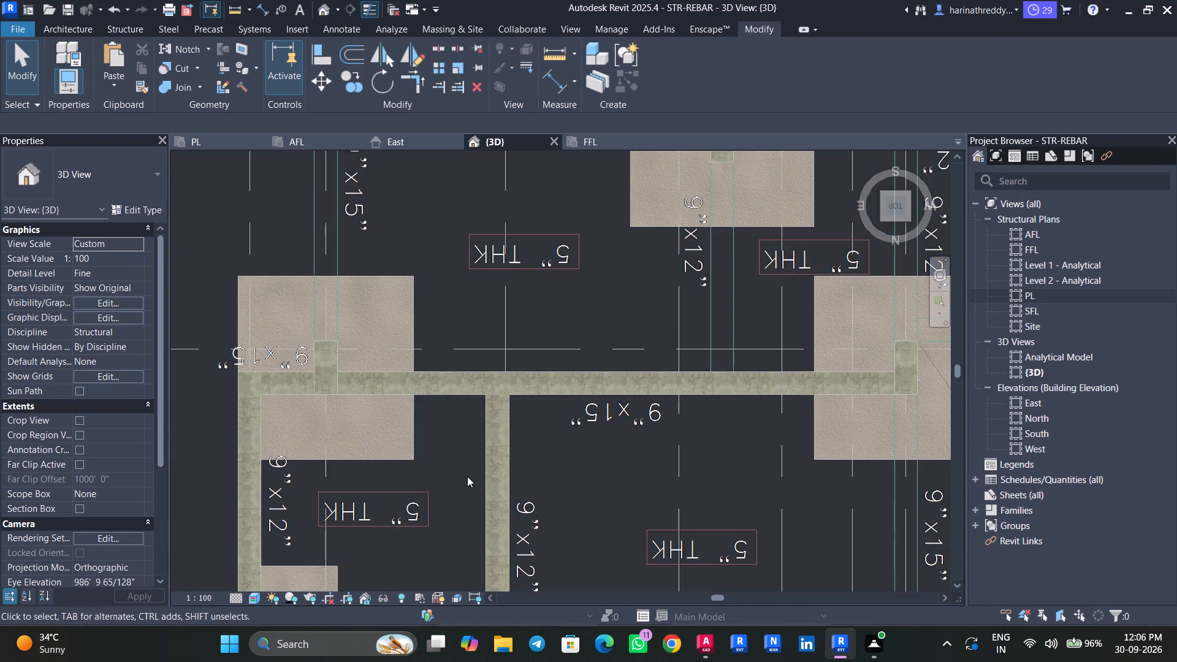
pyautogui.scroll(-4, 467, 476)
# On the PL plan, place a B01 beam about 6'-6" long on grid B, from the grid 5 column to the beam line at grid 4.
pyautogui.click(224, 142)
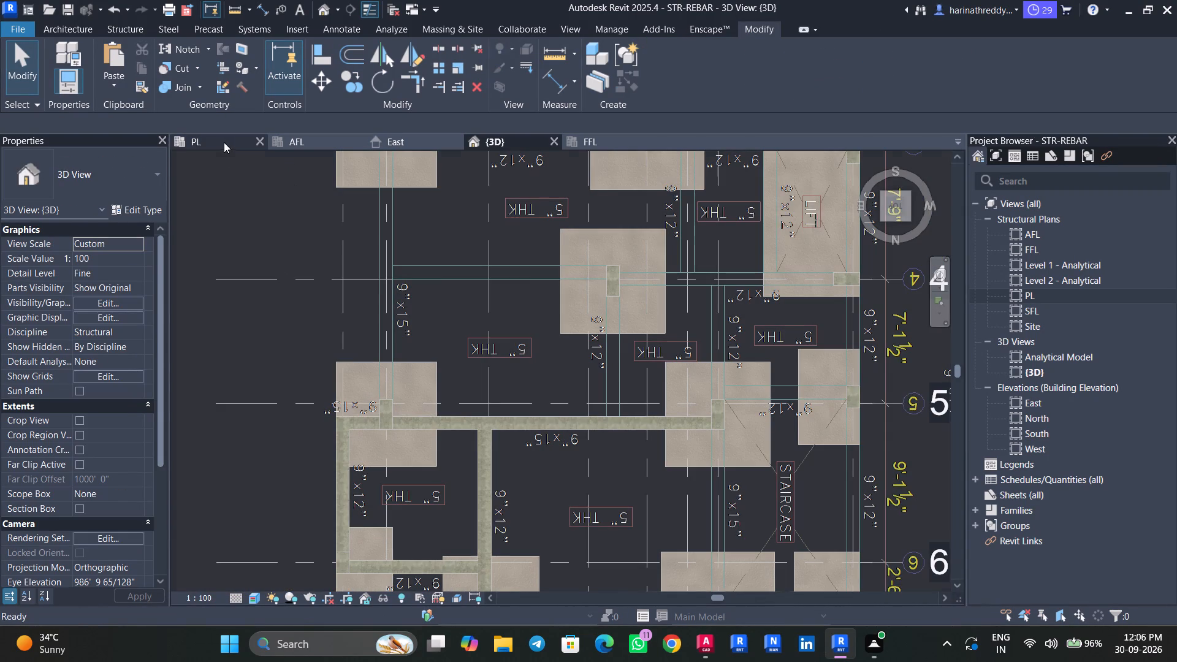
pyautogui.scroll(-14, 438, 429)
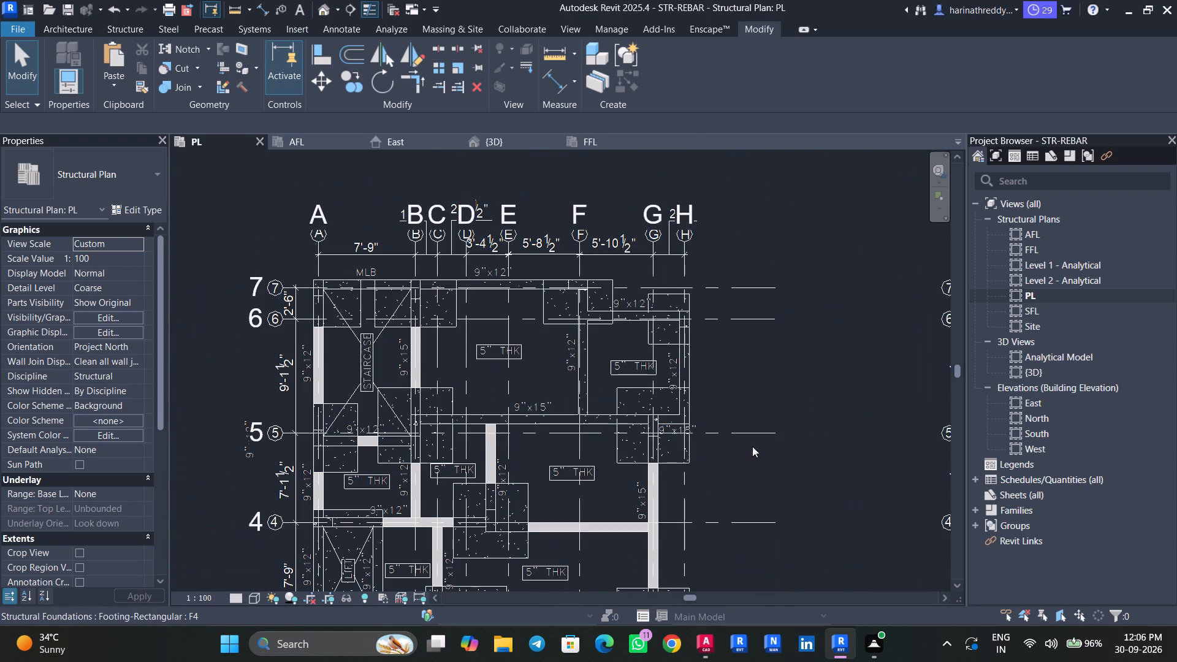
pyautogui.moveTo(744, 448); pyautogui.dragTo(755, 414, button='middle')
pyautogui.moveTo(760, 440); pyautogui.dragTo(524, 403, button='middle')
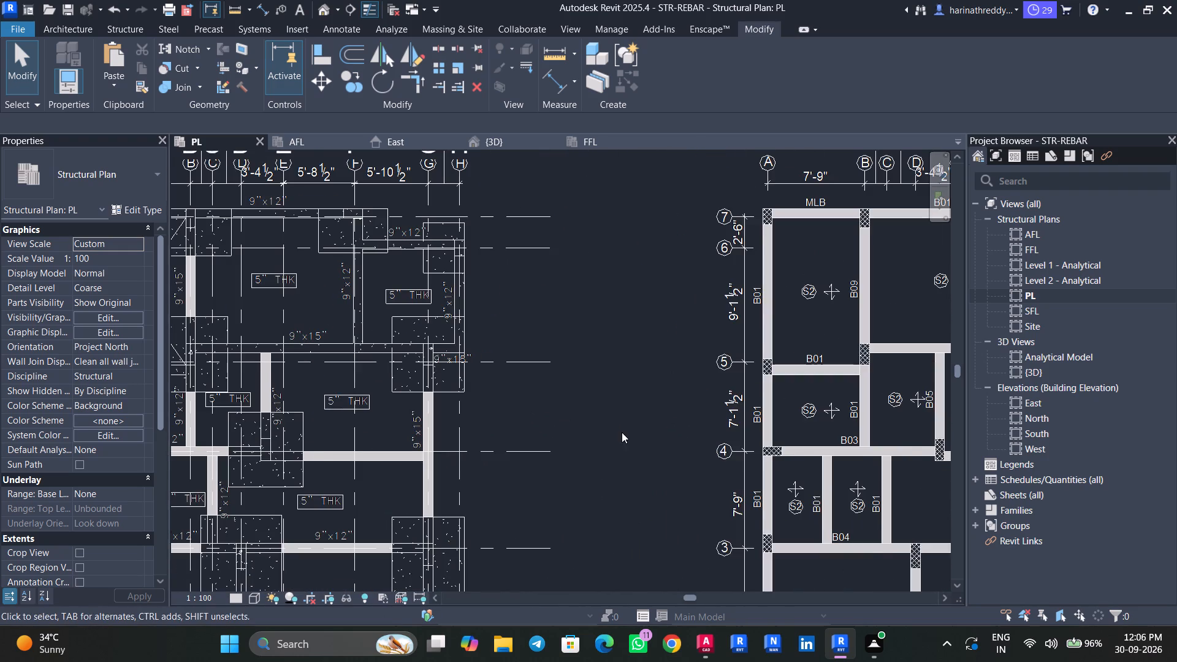
pyautogui.scroll(-3, 617, 432)
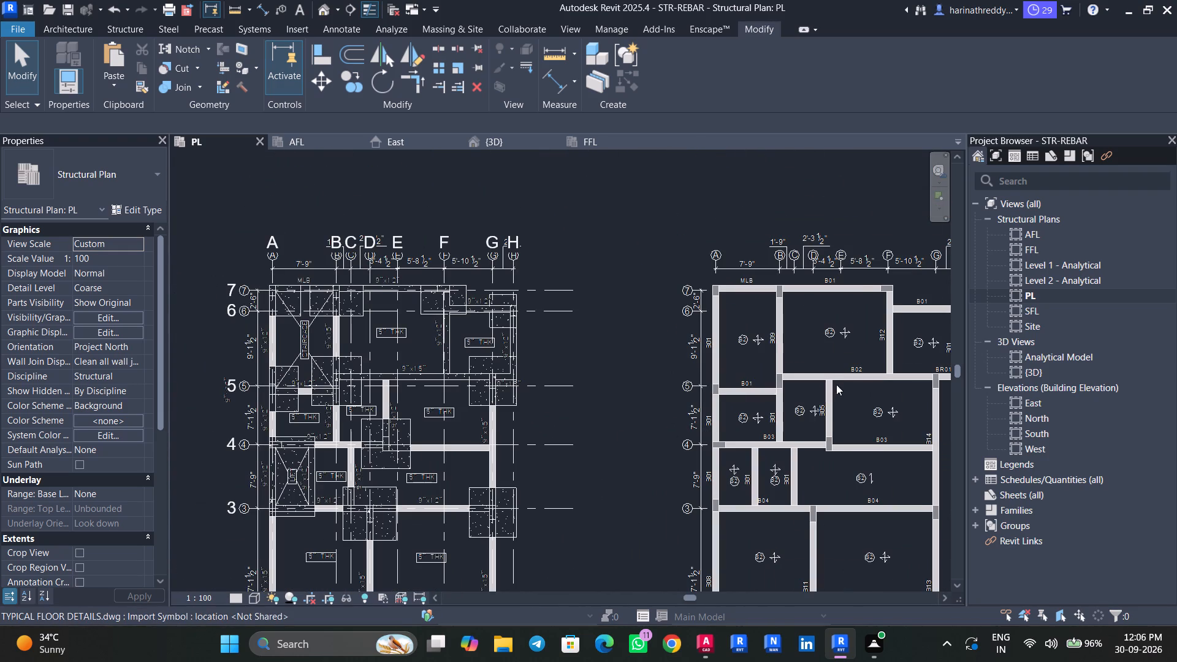
pyautogui.click(406, 373)
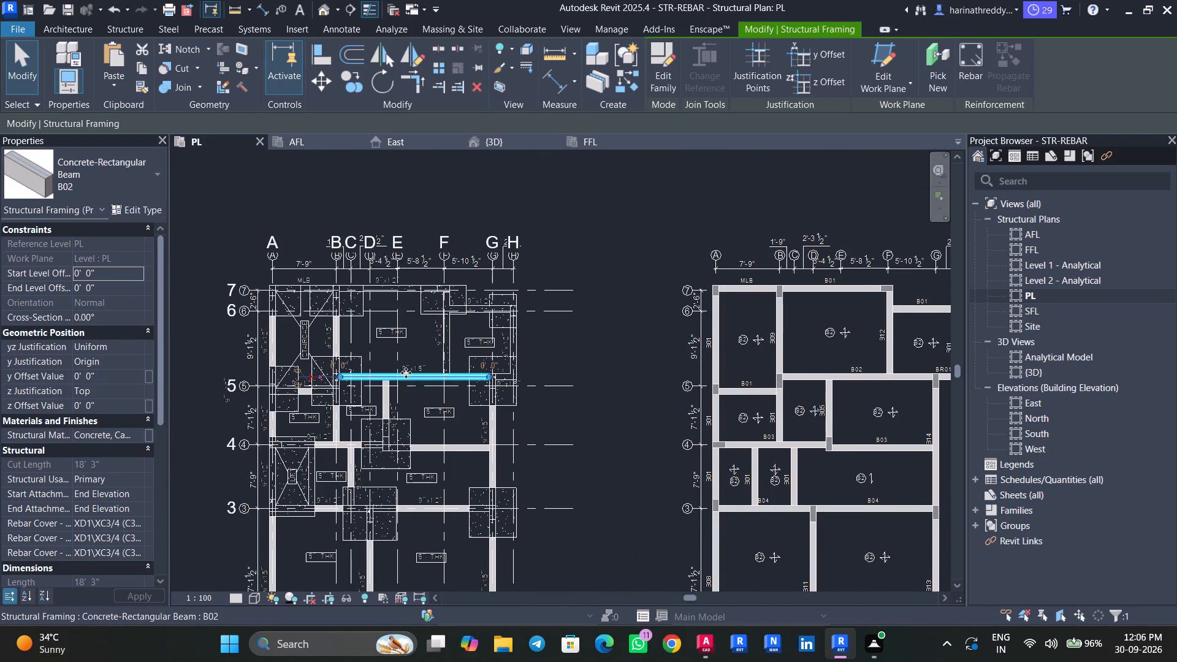
pyautogui.write('CS')
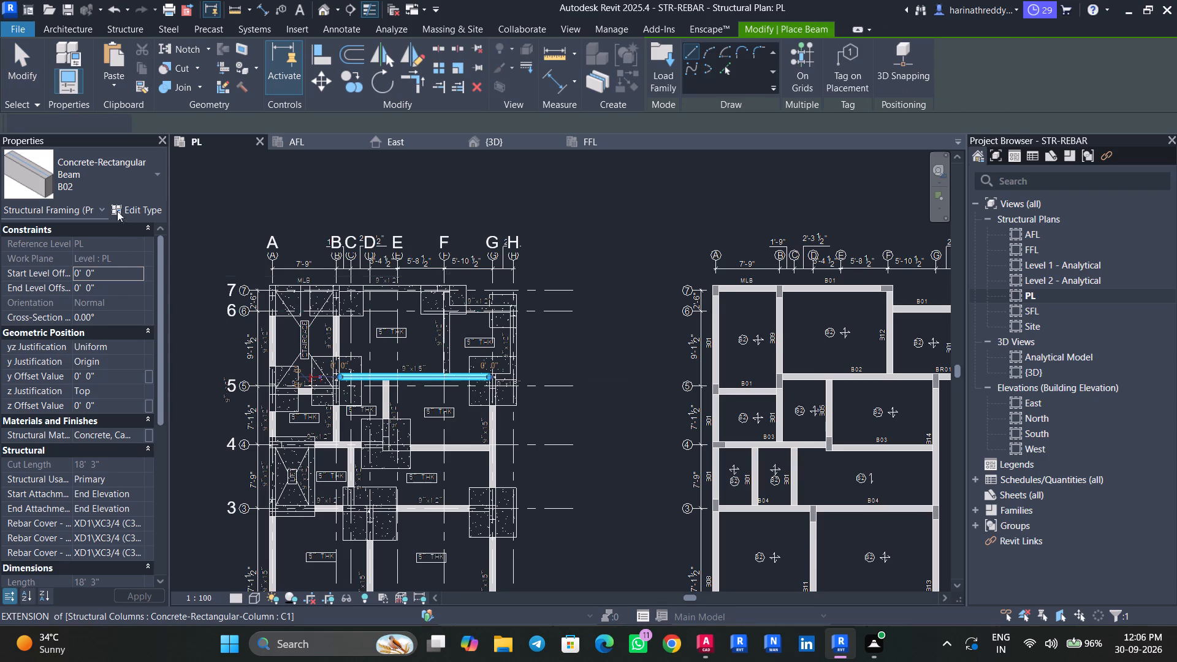
pyautogui.click(107, 189)
pyautogui.scroll(2, 20, 284)
pyautogui.click(65, 328)
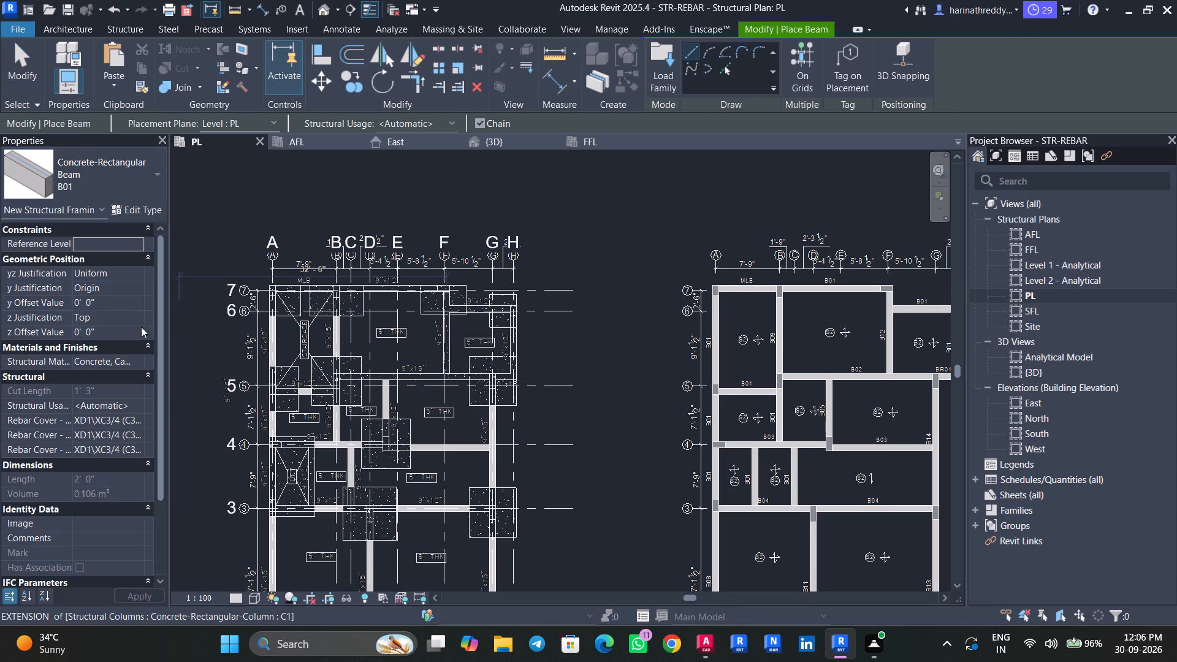
pyautogui.scroll(4, 339, 406)
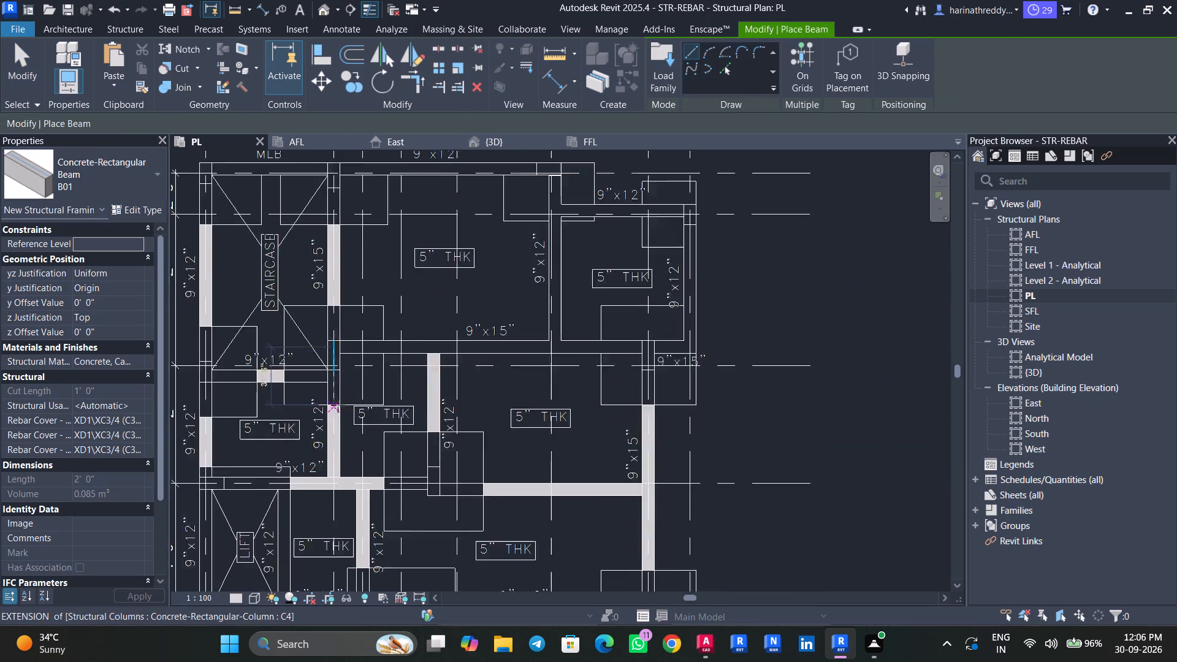
pyautogui.scroll(7, 338, 405)
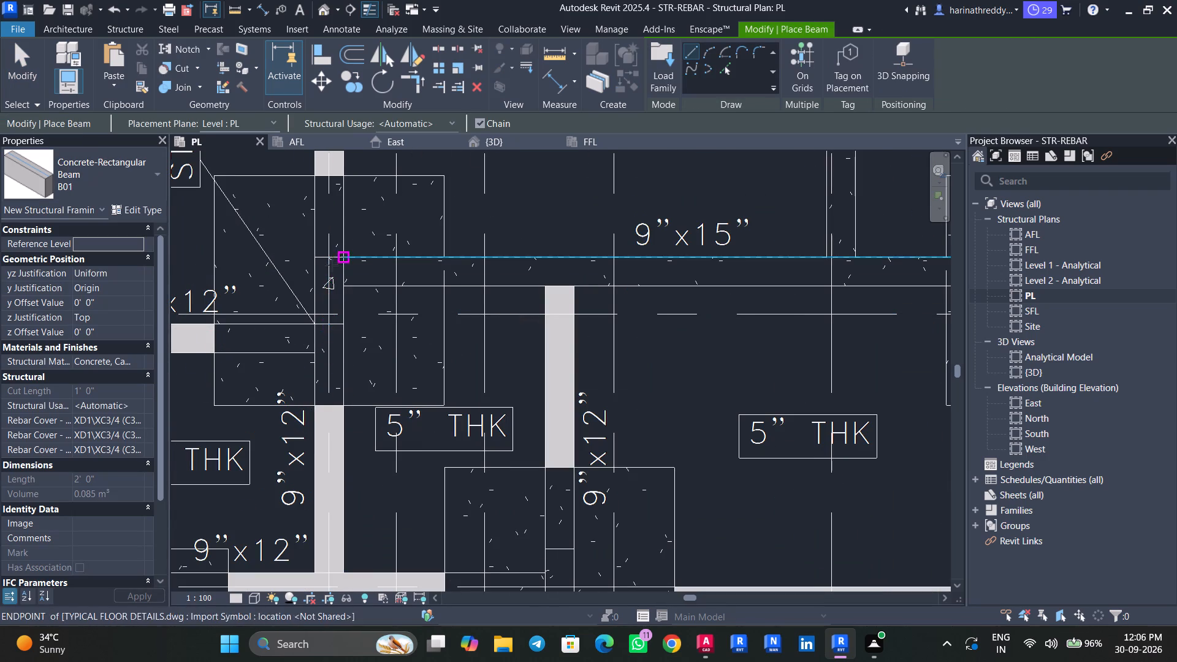
pyautogui.scroll(4, 326, 325)
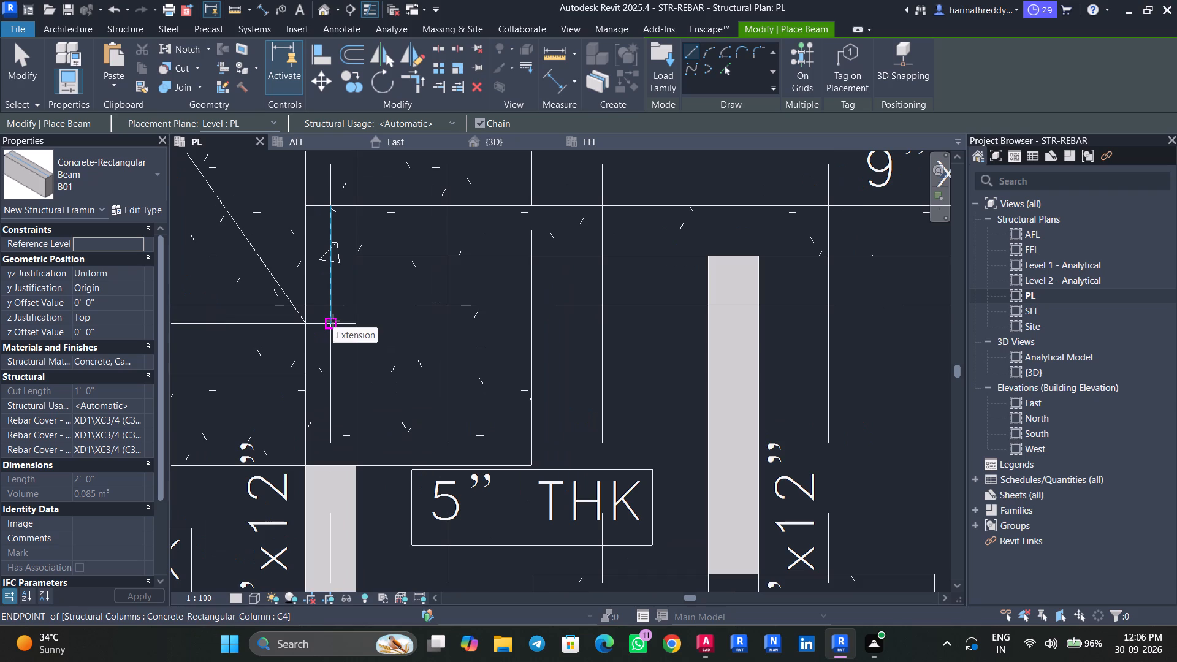
pyautogui.click(333, 322)
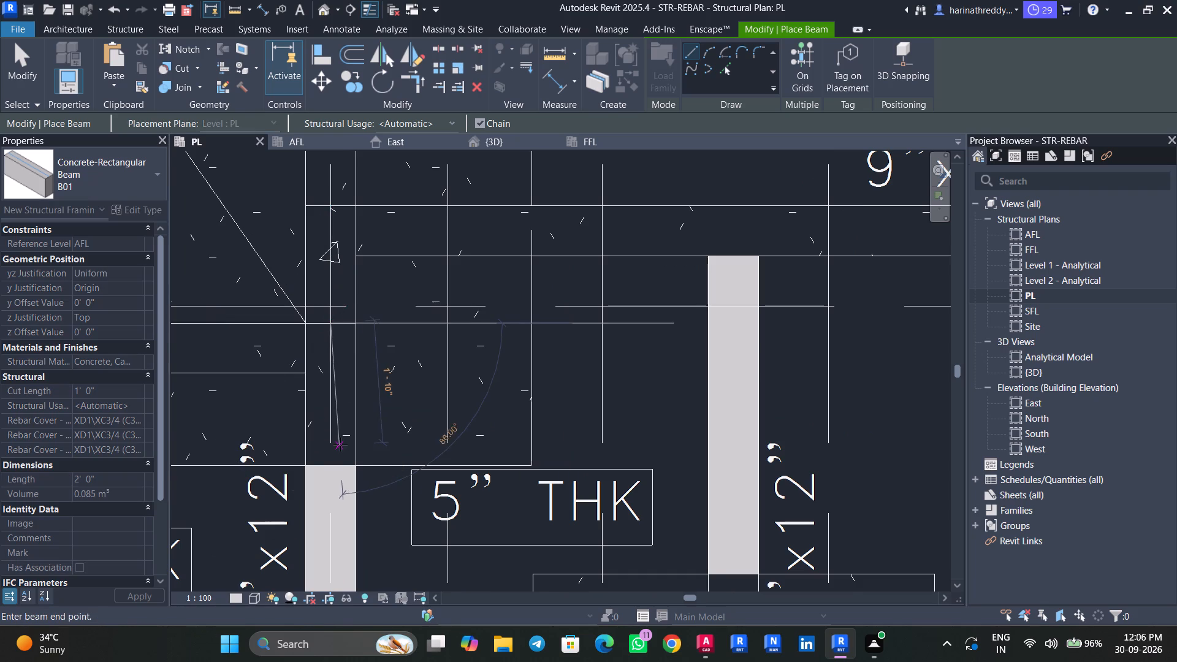
pyautogui.moveTo(340, 444); pyautogui.dragTo(367, 192, button='middle')
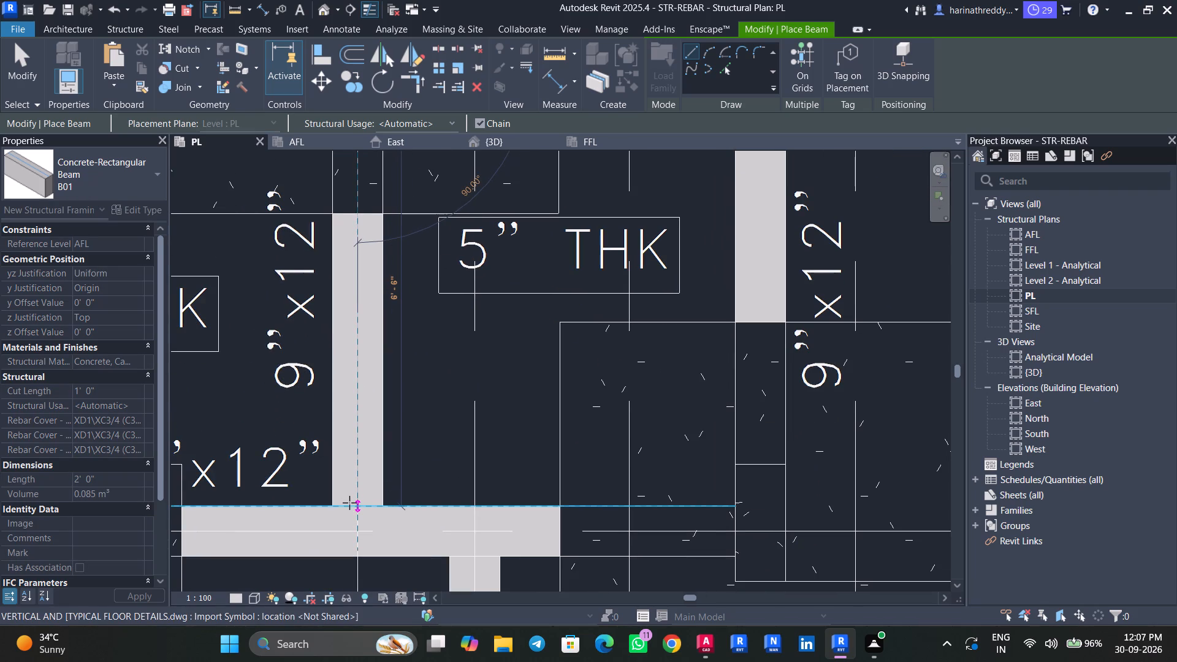
pyautogui.click(354, 505)
pyautogui.press('Escape')
pyautogui.press('Escape')
pyautogui.press('Escape')
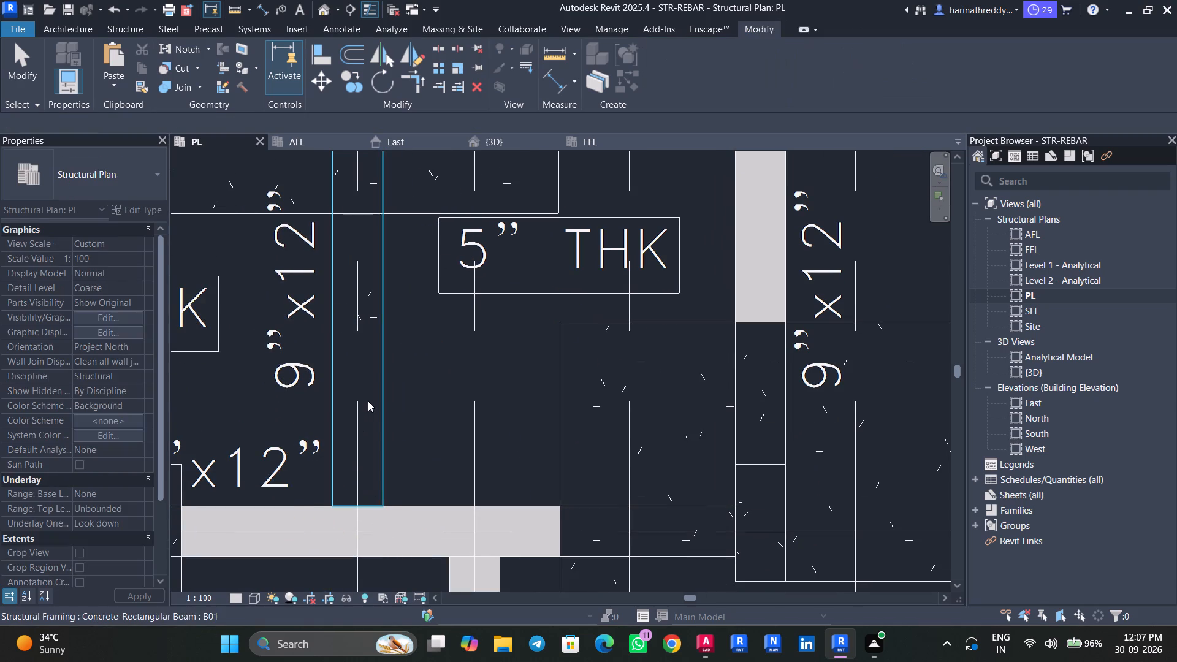
# Examine the new B01 beam on grid B and its junction with the grid 5 beam in the 3D view from the top.
pyautogui.click(368, 401)
pyautogui.scroll(1, 409, 305)
pyautogui.moveTo(409, 313); pyautogui.dragTo(440, 535, button='middle')
pyautogui.click(511, 143)
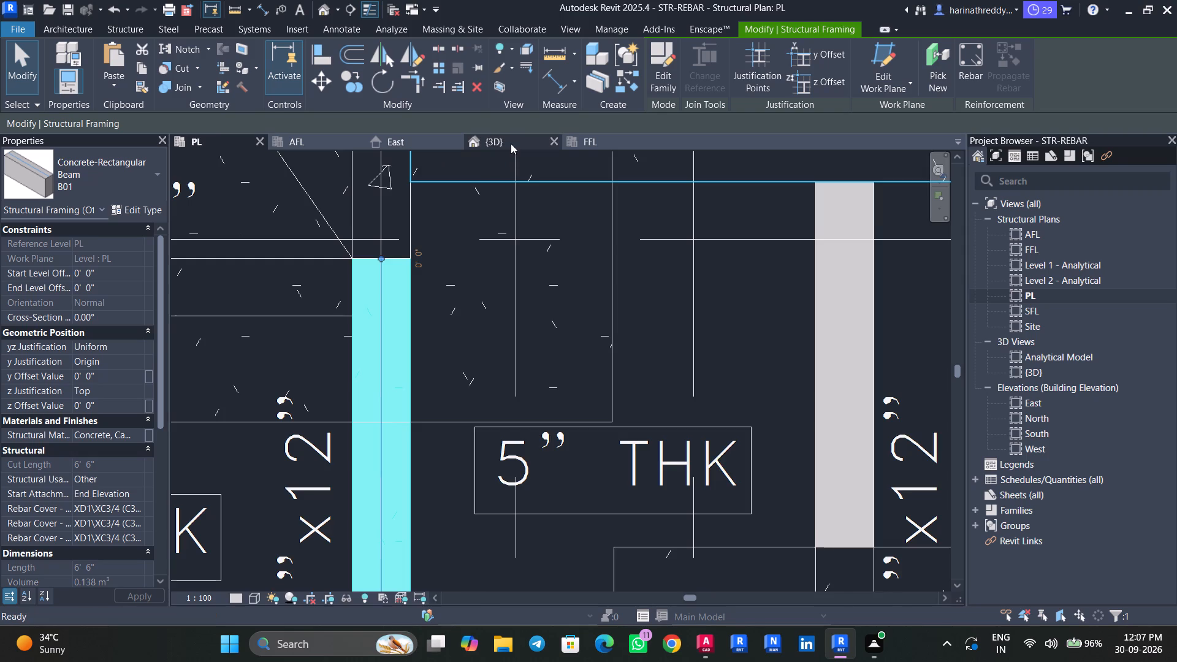
pyautogui.moveTo(701, 337); pyautogui.dragTo(693, 341, button='middle')
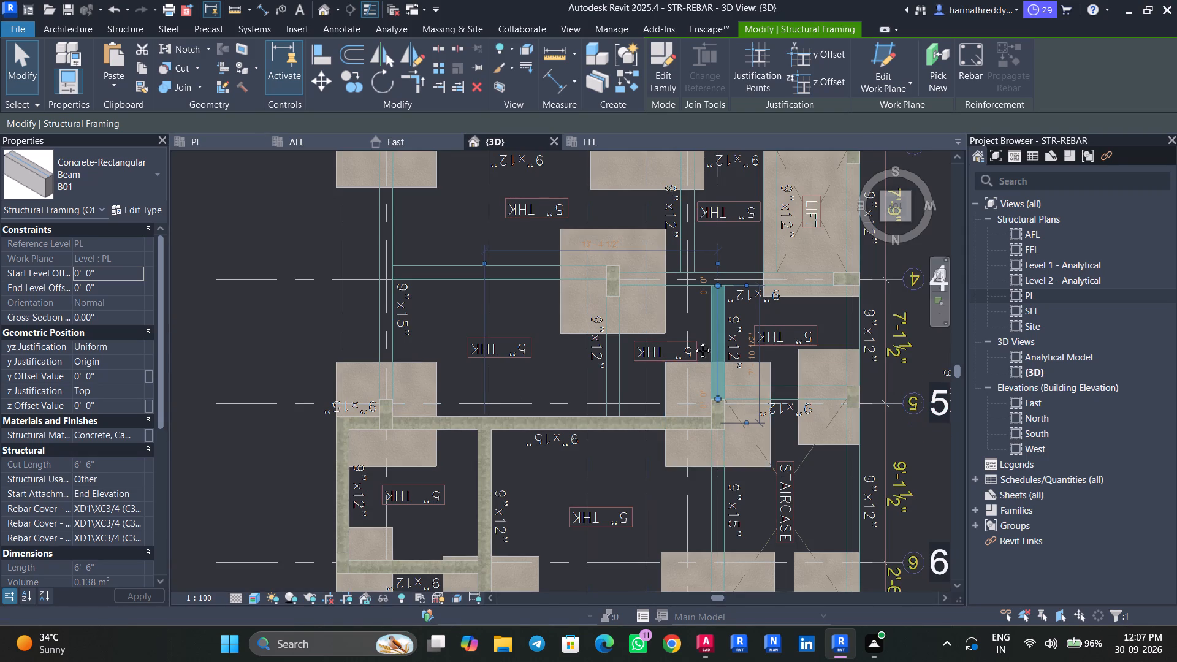
pyautogui.moveTo(693, 341); pyautogui.dragTo(470, 423, button='middle')
pyautogui.scroll(-4, 470, 423)
pyautogui.press('Escape')
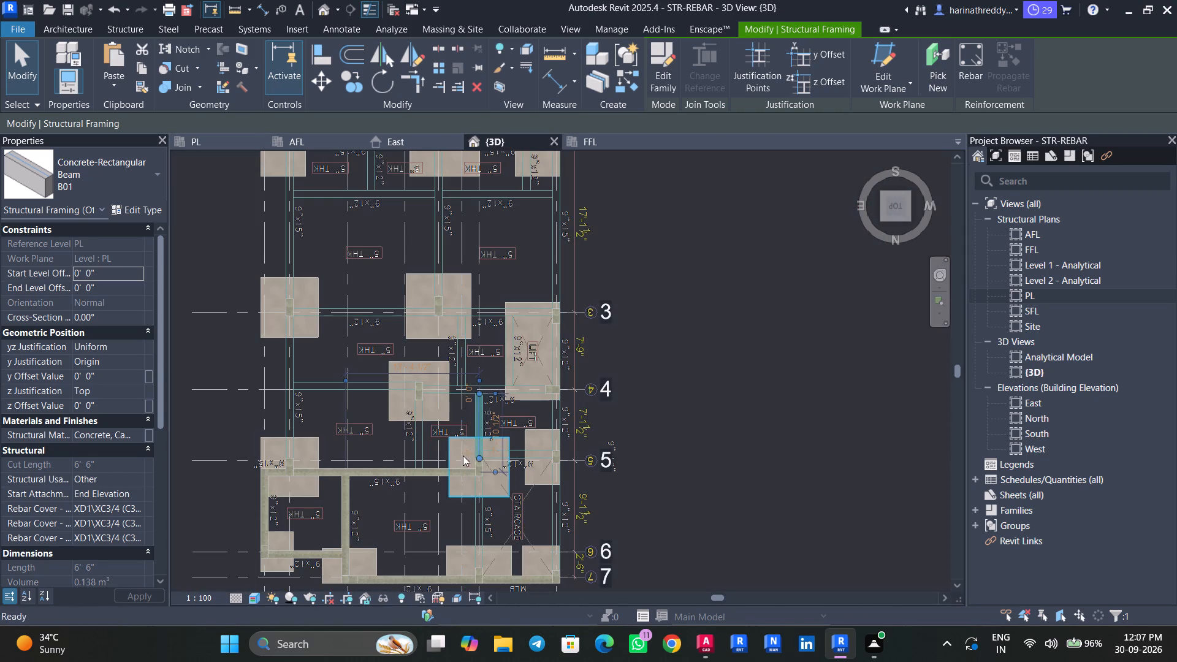
pyautogui.press('Escape')
pyautogui.scroll(9, 487, 474)
pyautogui.scroll(-1, 484, 473)
pyautogui.scroll(5, 484, 473)
pyautogui.scroll(-1, 455, 462)
pyautogui.scroll(1, 455, 462)
pyautogui.press('Escape')
pyautogui.press('Escape')
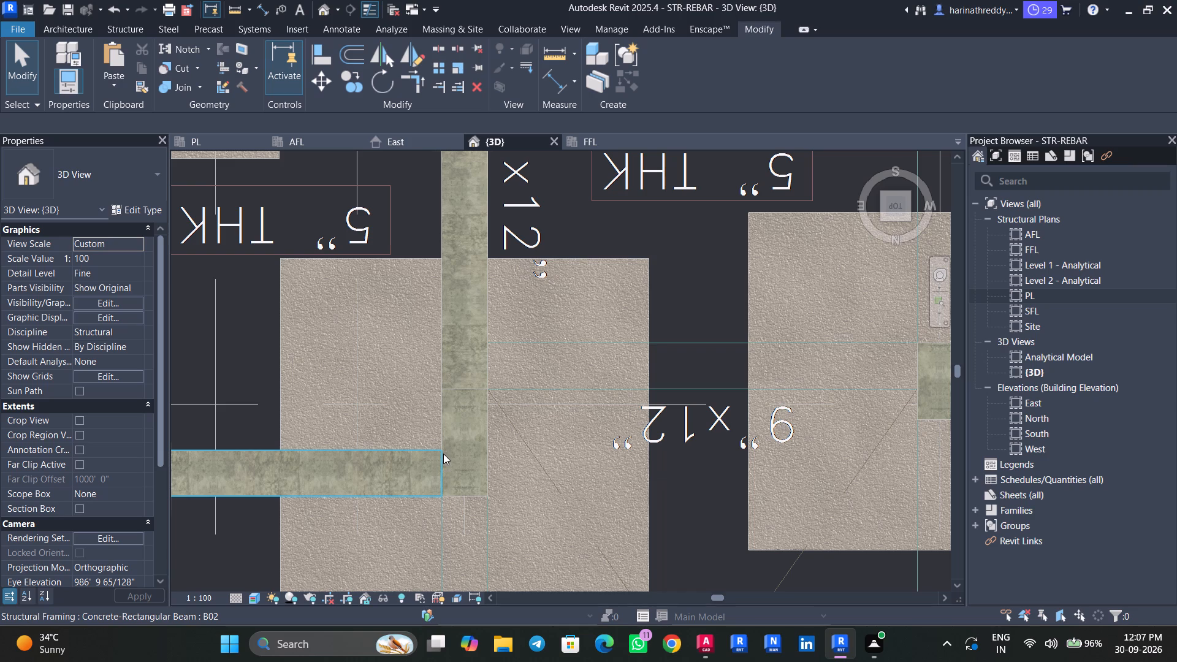
pyautogui.scroll(-12, 516, 420)
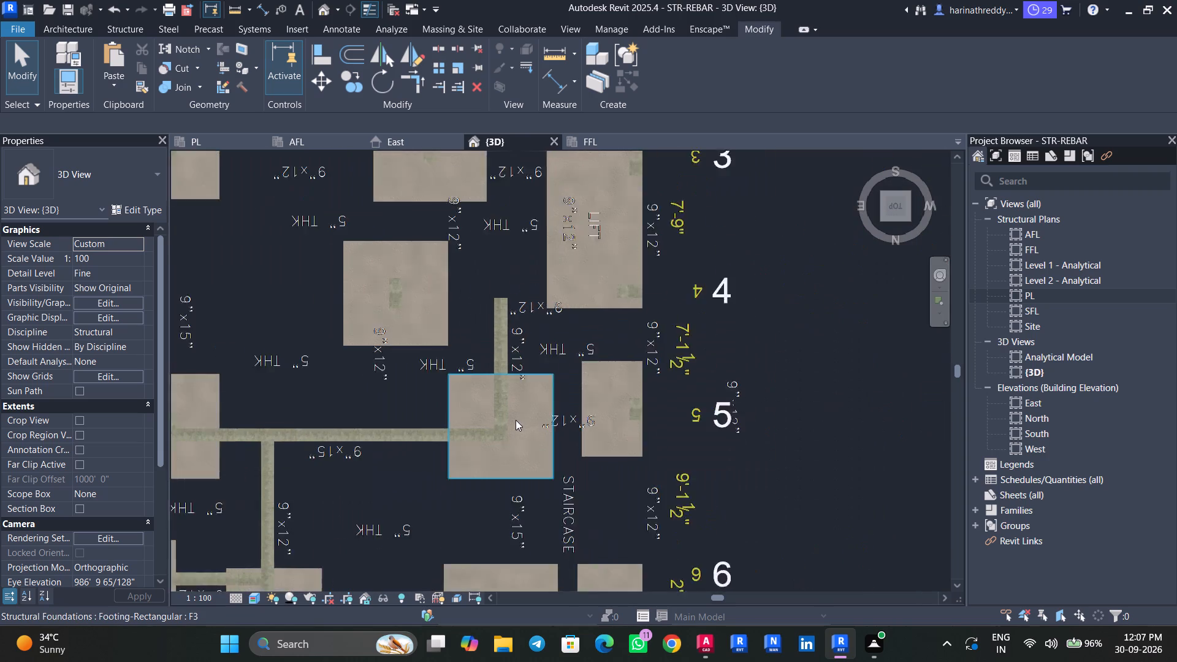
pyautogui.press('Escape')
pyautogui.press('Escape')
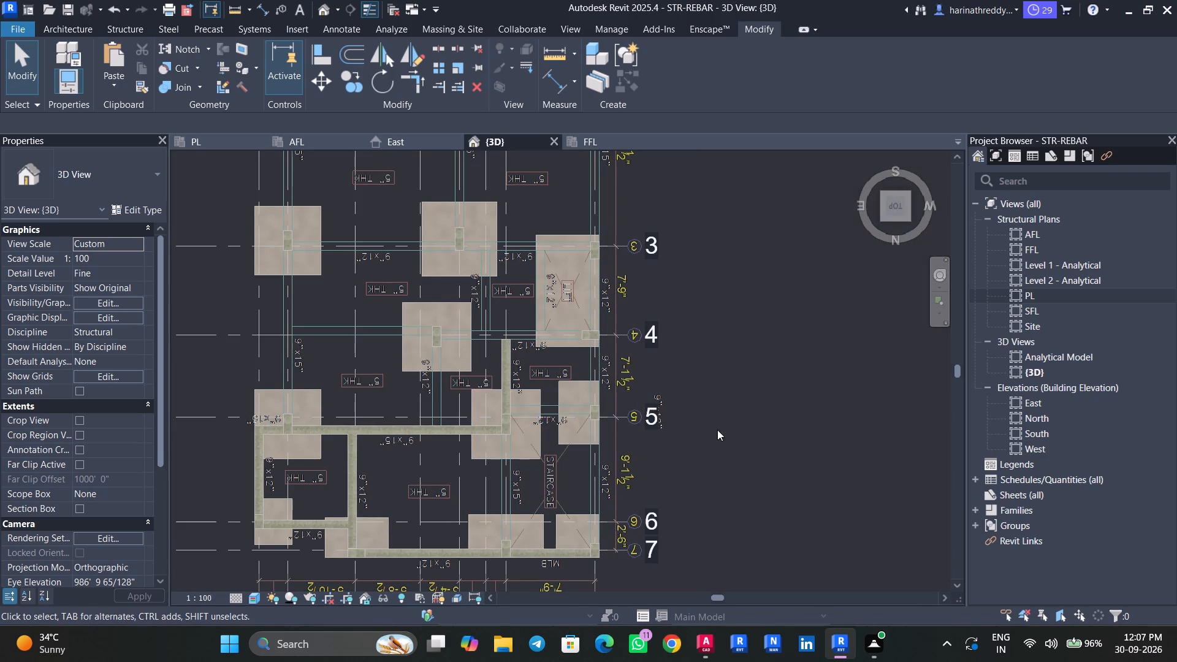
pyautogui.moveTo(749, 476); pyautogui.dragTo(772, 386, button='middle')
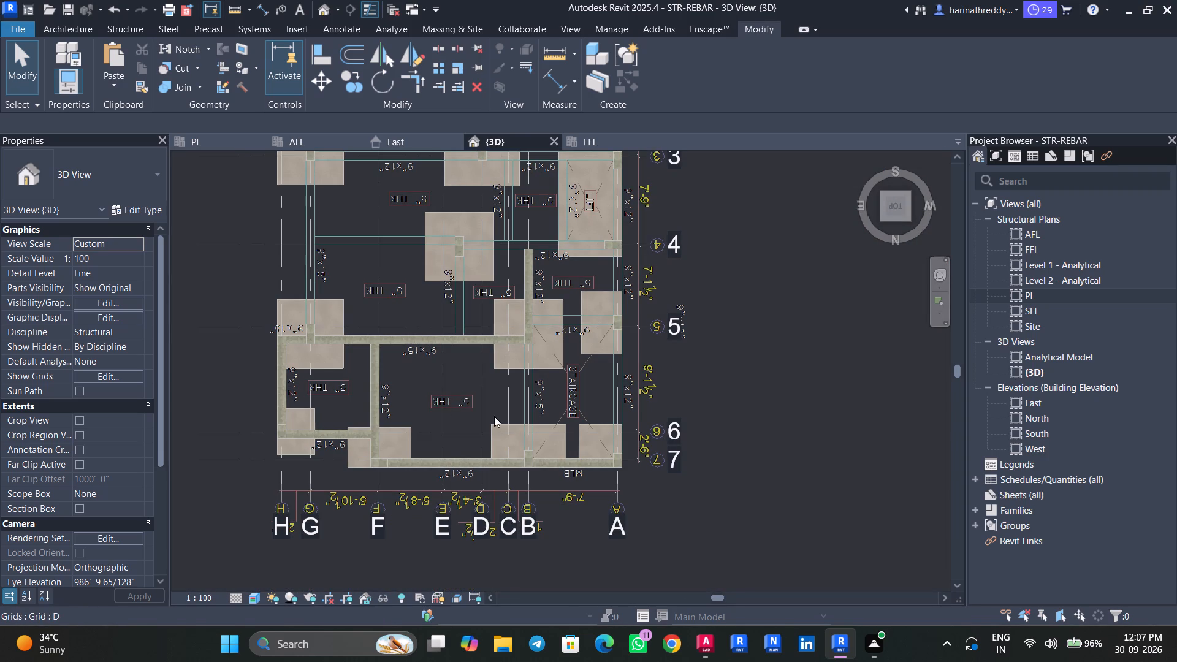
# On the PL plan, place a B09 concrete rectangular beam about 9'-3" long on grid B, from the grid 7 column to the grid 5 column.
pyautogui.click(221, 145)
pyautogui.scroll(-7, 492, 400)
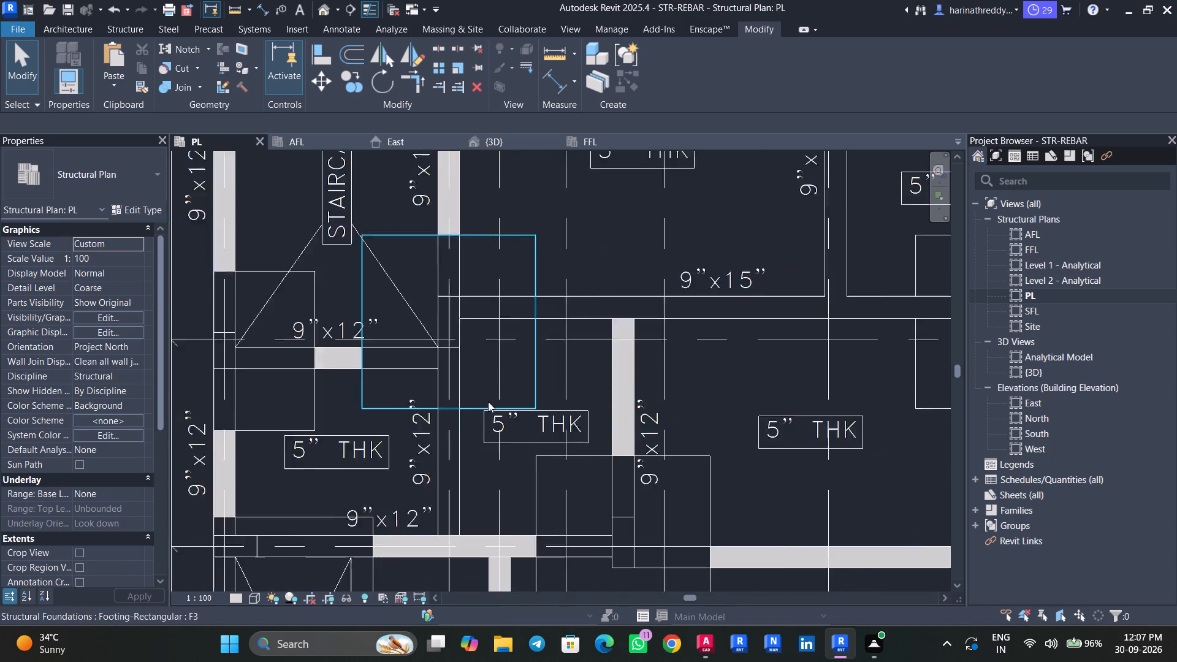
pyautogui.scroll(-9, 488, 401)
pyautogui.moveTo(703, 433); pyautogui.dragTo(691, 394, button='middle')
pyautogui.scroll(3, 365, 270)
pyautogui.scroll(3, 438, 297)
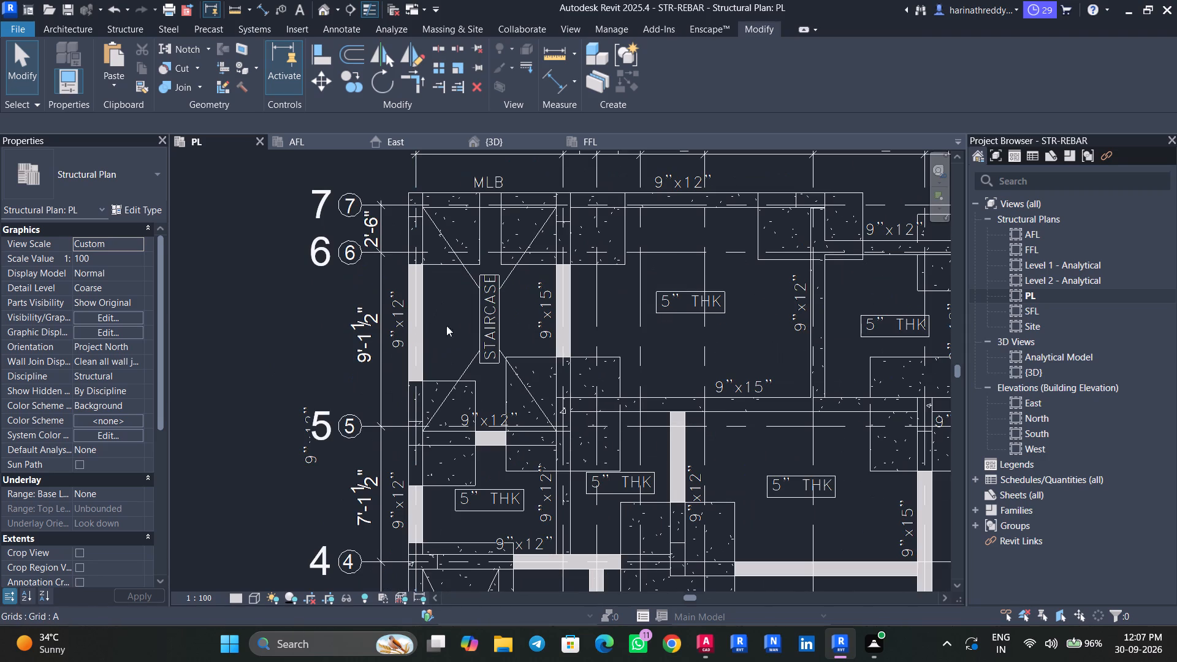
pyautogui.moveTo(450, 324); pyautogui.dragTo(359, 382, button='middle')
pyautogui.scroll(-4, 357, 382)
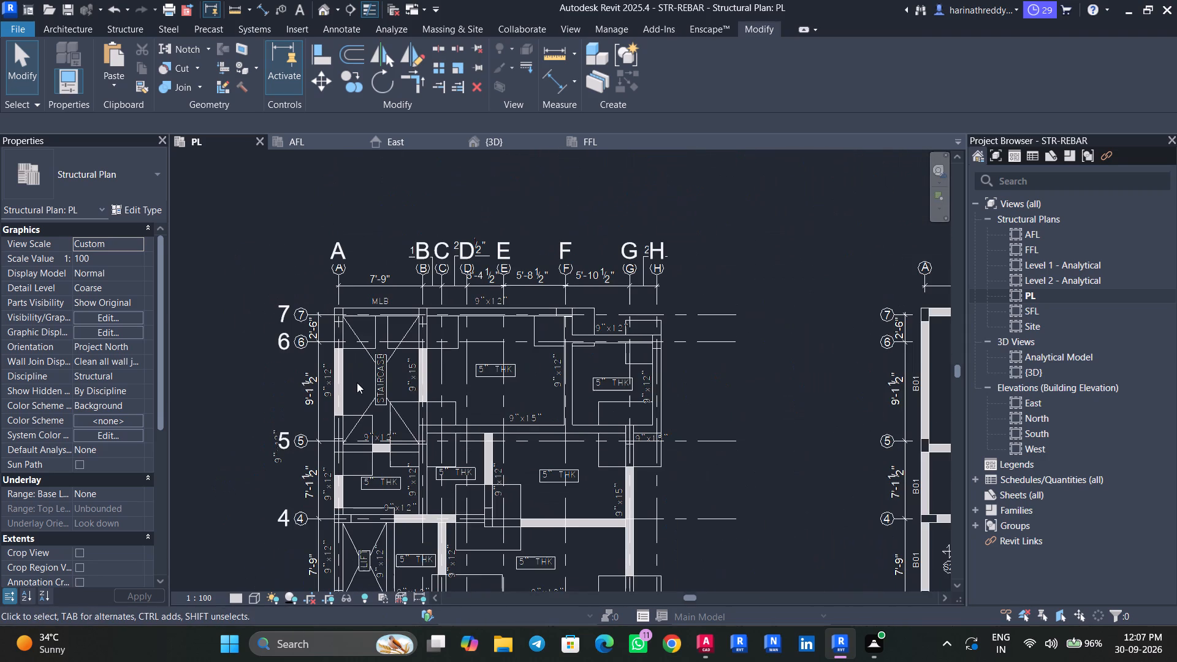
pyautogui.moveTo(600, 373); pyautogui.dragTo(451, 395, button='middle')
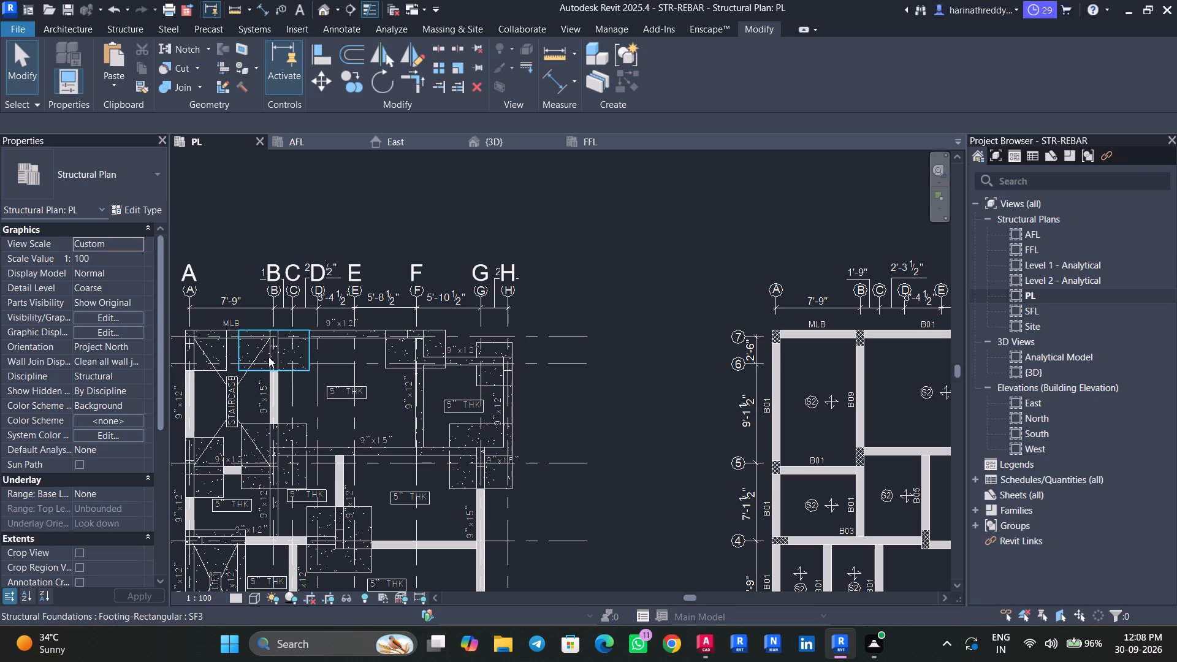
pyautogui.click(240, 340)
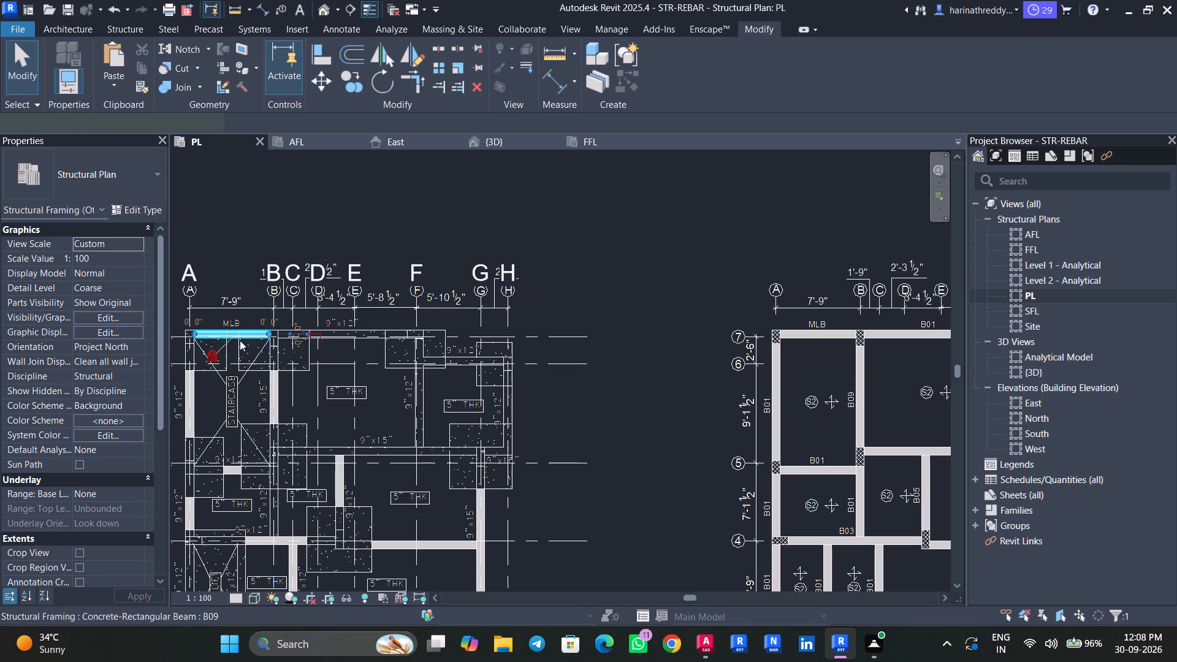
pyautogui.write('CS')
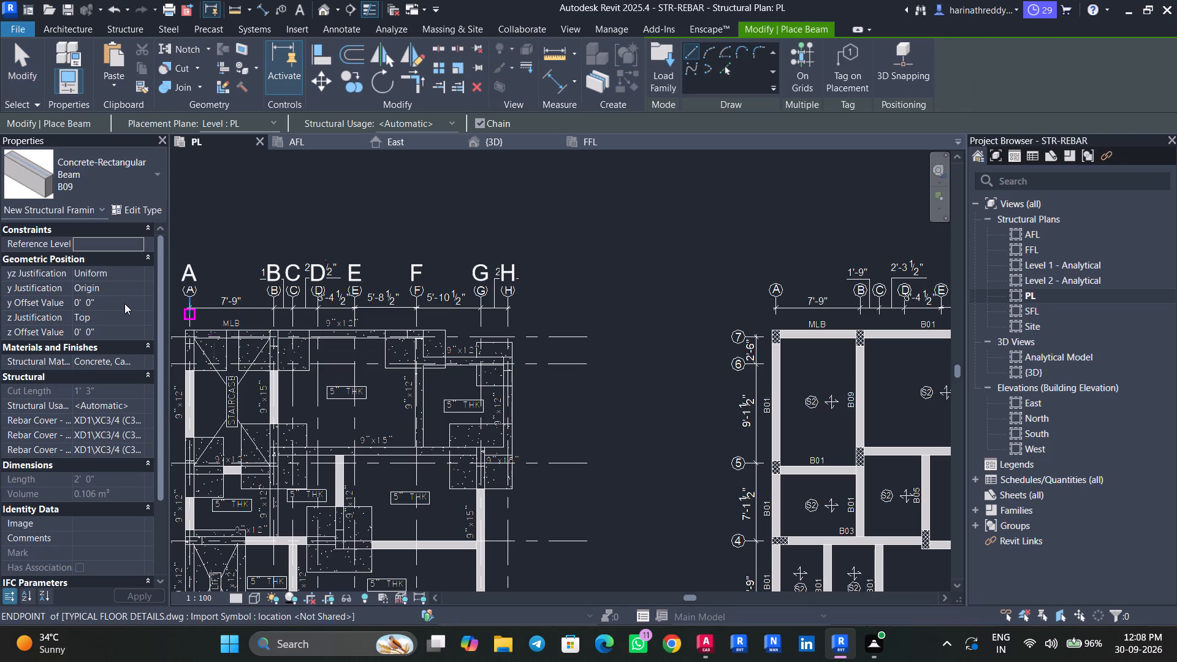
pyautogui.click(94, 187)
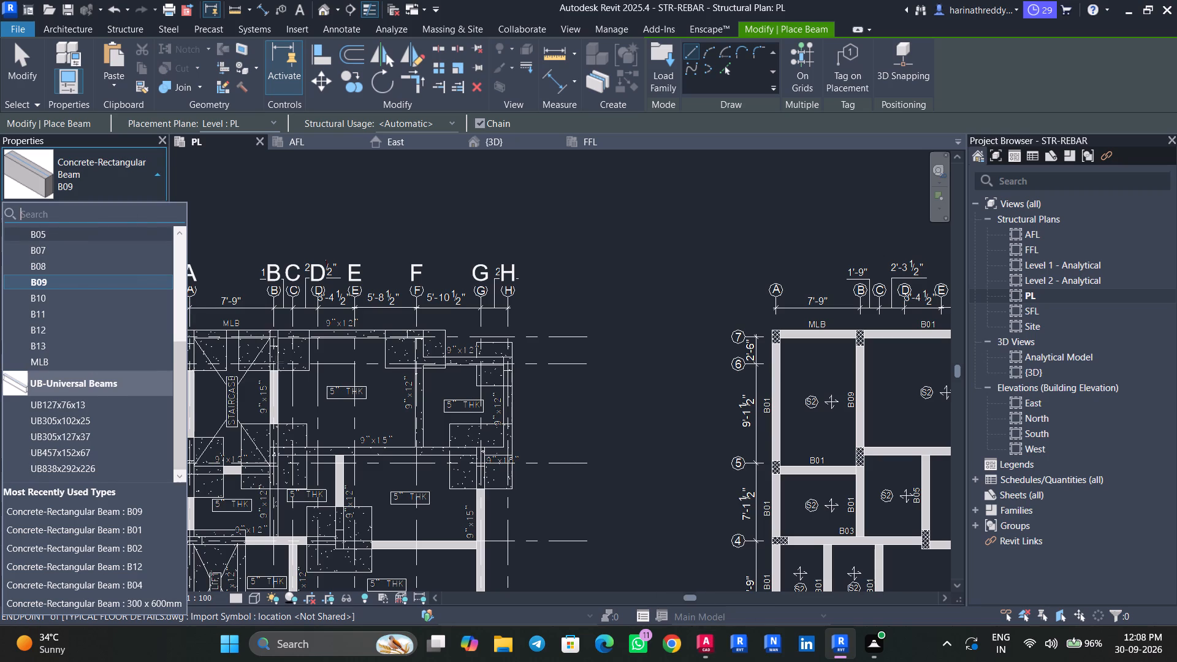
pyautogui.press('Escape')
pyautogui.scroll(15, 272, 338)
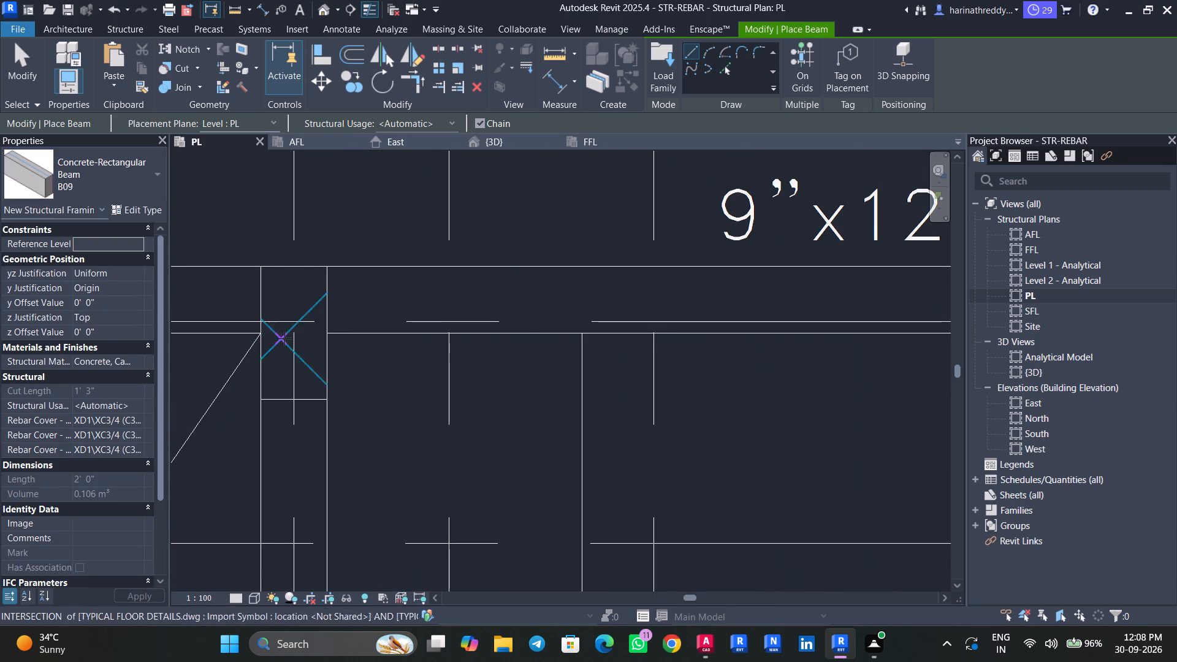
pyautogui.click(295, 399)
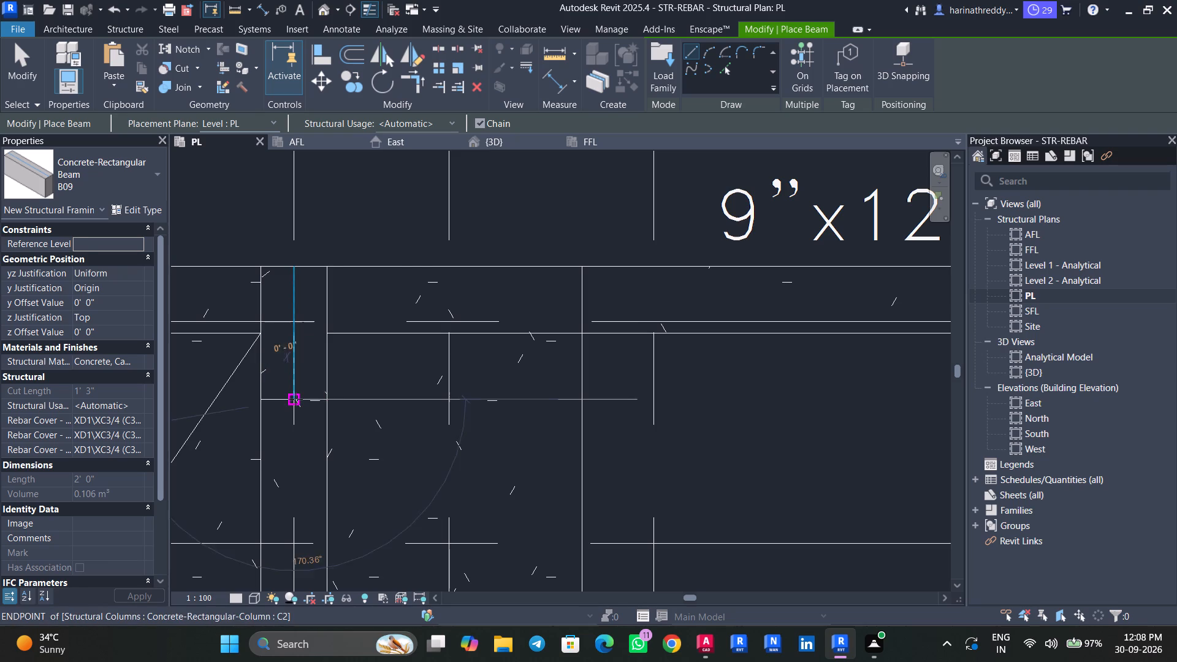
pyautogui.moveTo(294, 504); pyautogui.dragTo(333, 243, button='middle')
pyautogui.moveTo(337, 400); pyautogui.dragTo(347, 195, button='middle')
pyautogui.moveTo(332, 369); pyautogui.dragTo(349, 229, button='middle')
pyautogui.moveTo(358, 389); pyautogui.dragTo(359, 259, button='middle')
pyautogui.scroll(1, 359, 260)
pyautogui.moveTo(363, 393); pyautogui.dragTo(360, 248, button='middle')
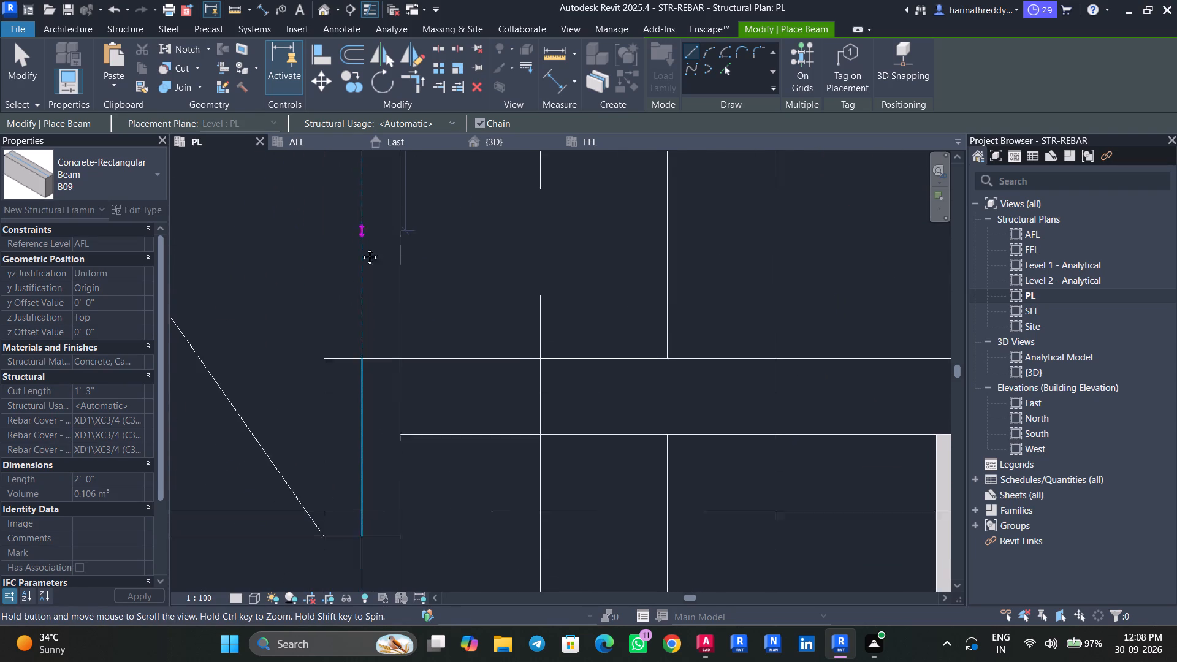
pyautogui.moveTo(360, 248); pyautogui.dragTo(360, 248, button='middle')
pyautogui.moveTo(367, 378); pyautogui.dragTo(358, 273, button='middle')
pyautogui.scroll(-7, 348, 407)
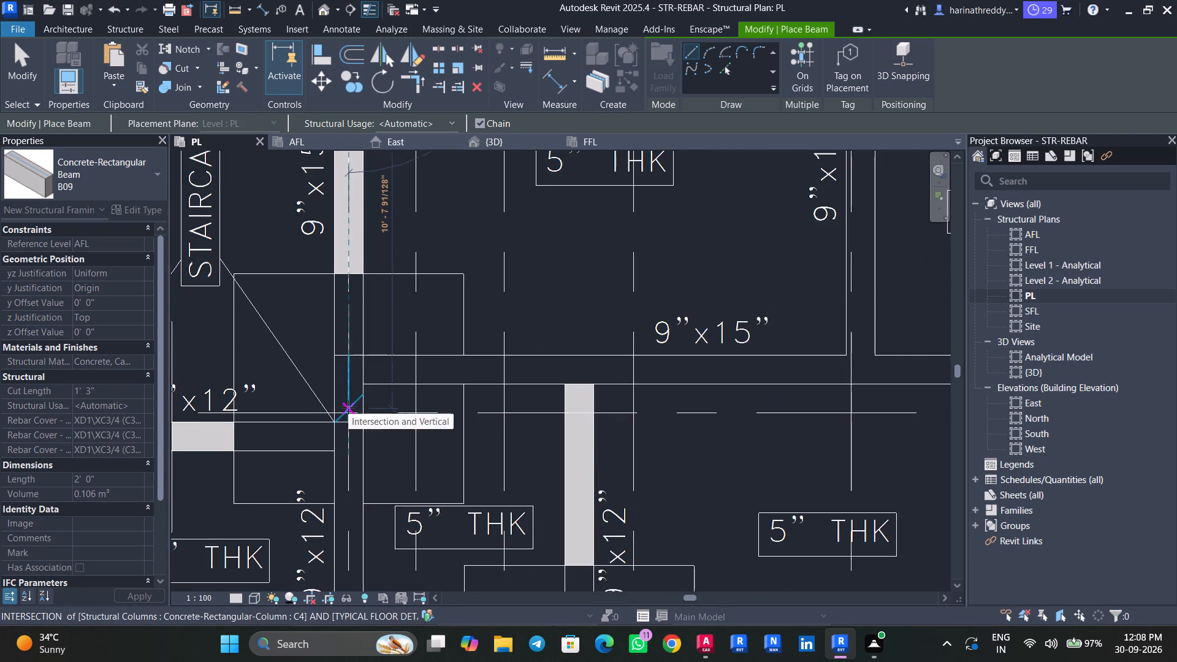
pyautogui.moveTo(348, 407); pyautogui.dragTo(350, 301, button='middle')
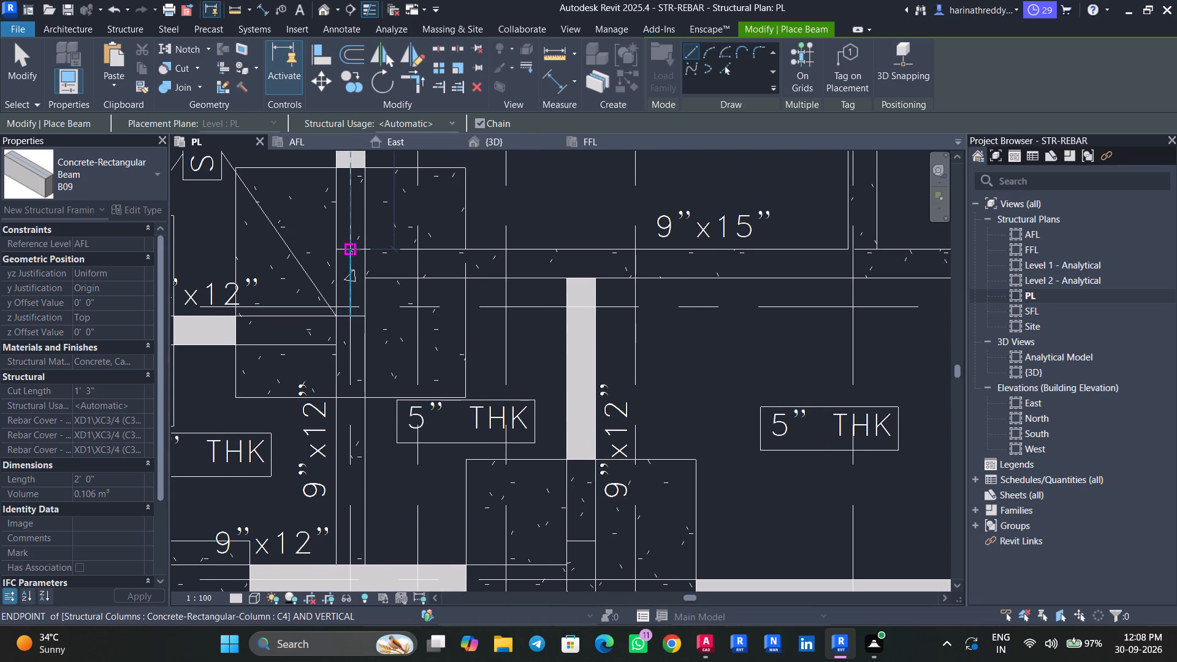
pyautogui.click(350, 250)
pyautogui.press('Escape')
pyautogui.press('Escape')
pyautogui.press('Escape')
# Examine the new B09 beam beside the staircase and its column junctions in the plan and in the 3D view.
pyautogui.click(360, 219)
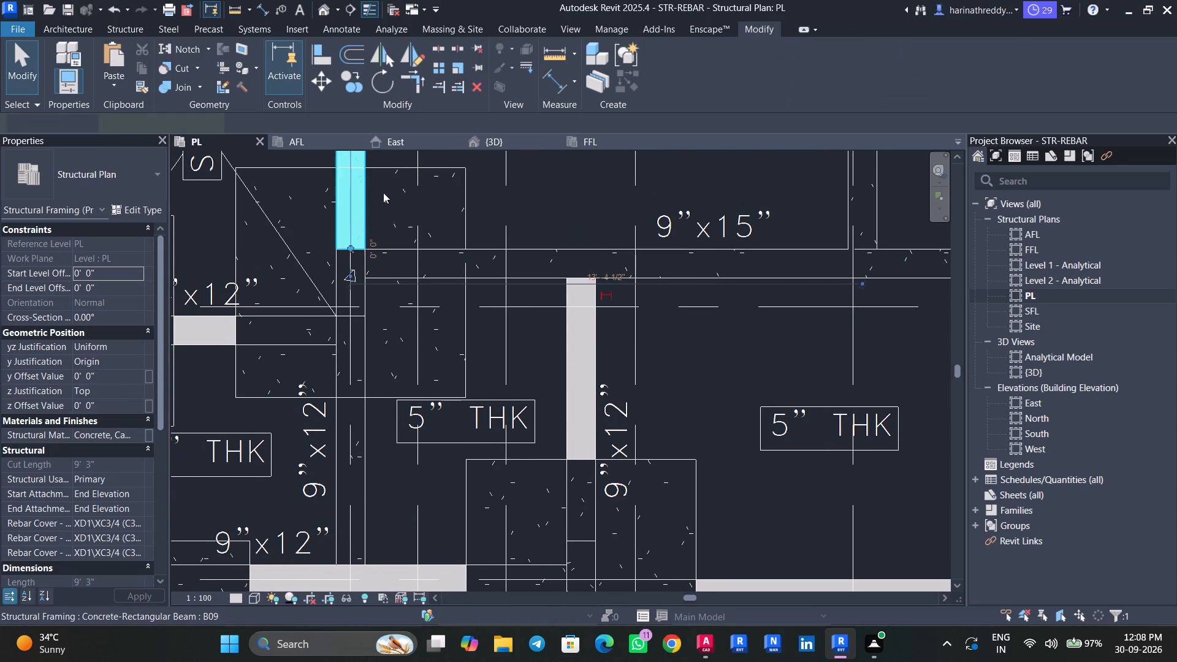
pyautogui.moveTo(384, 192); pyautogui.dragTo(386, 371, button='middle')
pyautogui.scroll(1, 386, 371)
pyautogui.moveTo(394, 277); pyautogui.dragTo(388, 397, button='middle')
pyautogui.scroll(-3, 392, 365)
pyautogui.moveTo(398, 351); pyautogui.dragTo(389, 403, button='middle')
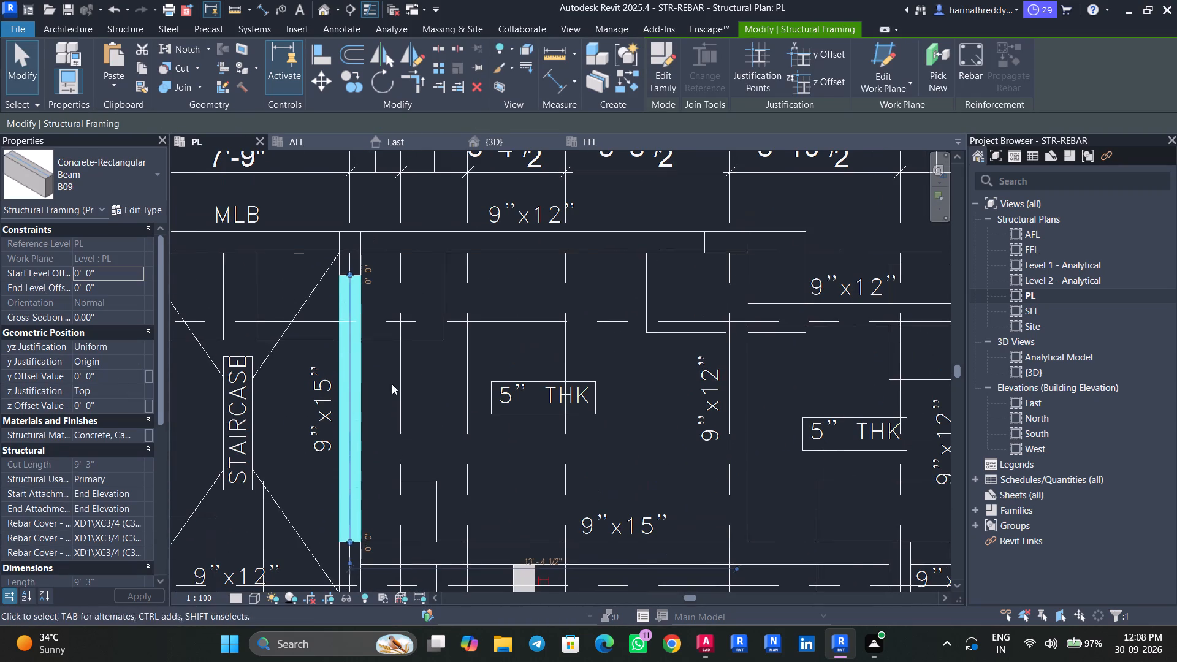
pyautogui.press('Escape')
pyautogui.press('Escape')
pyautogui.press('Escape')
pyautogui.click(506, 139)
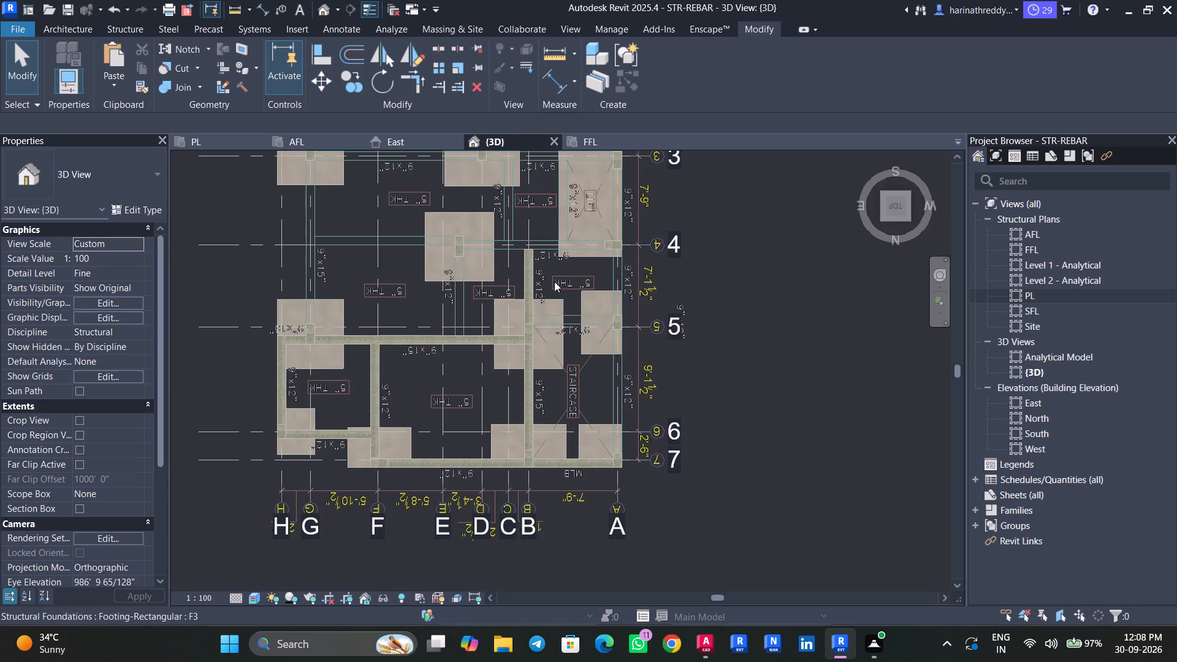
pyautogui.press('Escape')
pyautogui.press('Escape')
pyautogui.scroll(6, 435, 408)
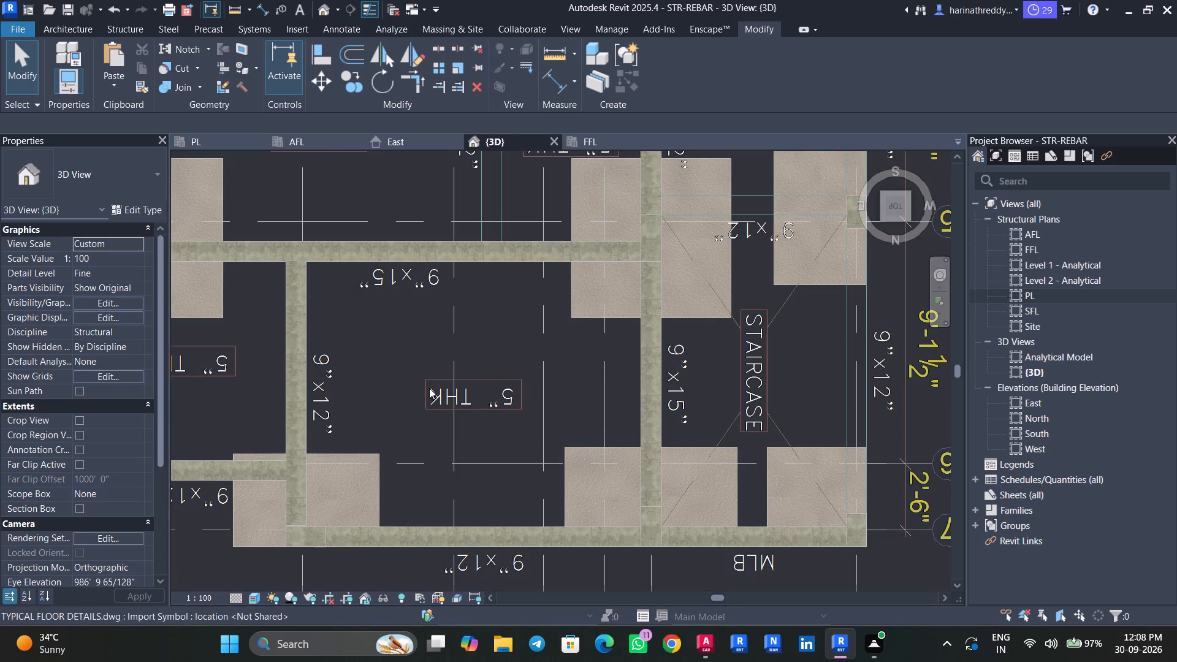
pyautogui.moveTo(716, 433); pyautogui.dragTo(624, 500, button='middle')
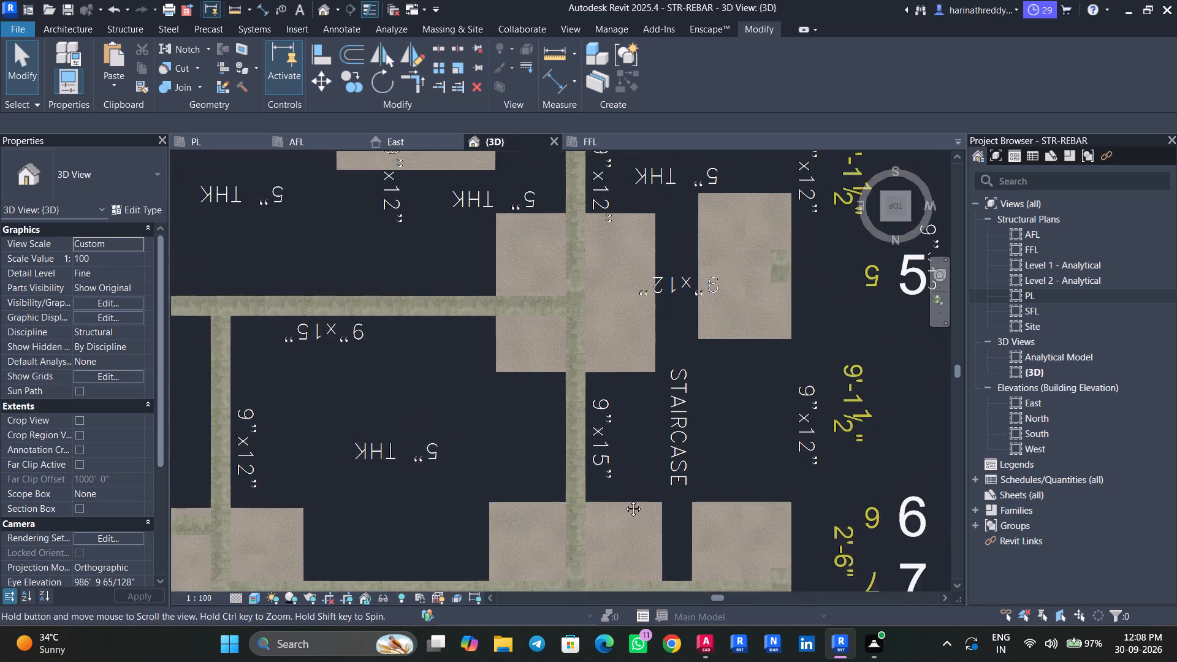
pyautogui.moveTo(624, 500); pyautogui.dragTo(603, 516, button='middle')
pyautogui.press('Escape')
pyautogui.press('Escape')
pyautogui.press('Escape')
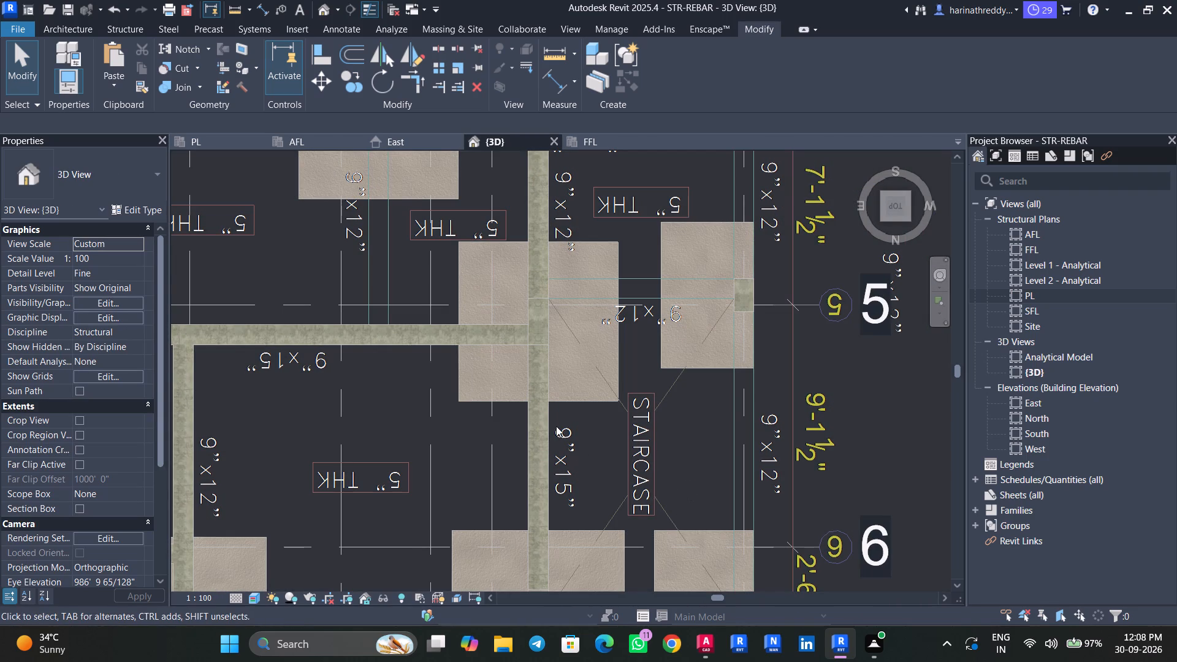
# On the PL plan, place a B01 concrete rectangular beam on grid A beside the staircase, from the grid 7 column to the grid 5 column.
pyautogui.click(199, 152)
pyautogui.click(203, 148)
pyautogui.scroll(-4, 398, 314)
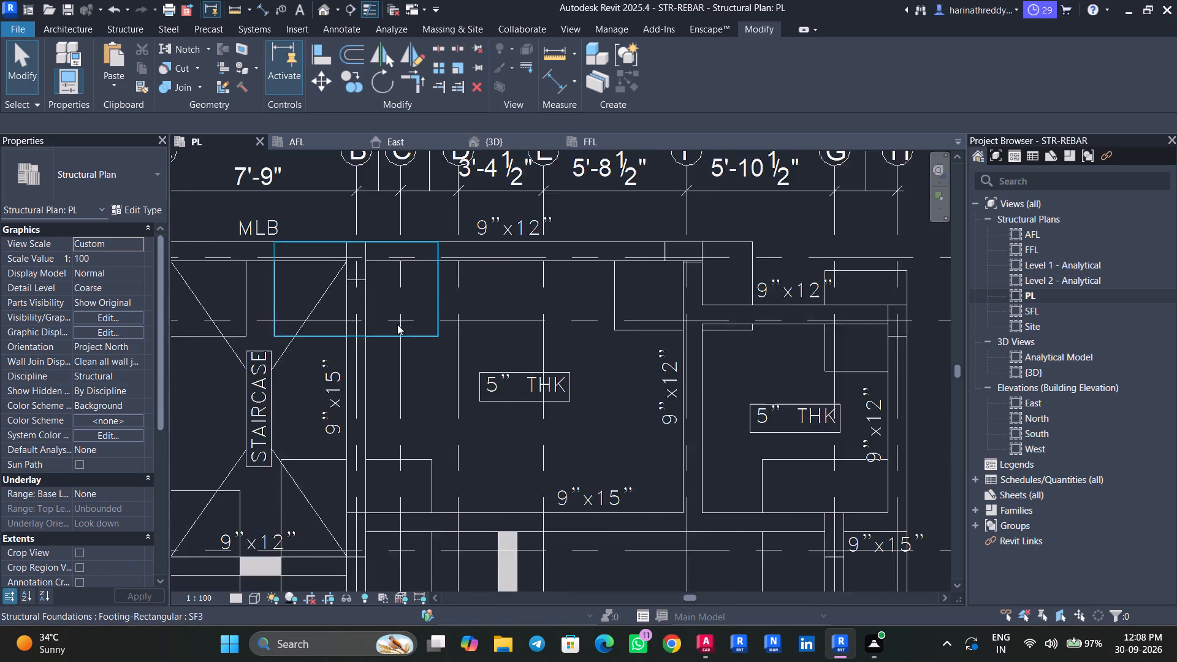
pyautogui.scroll(-5, 397, 324)
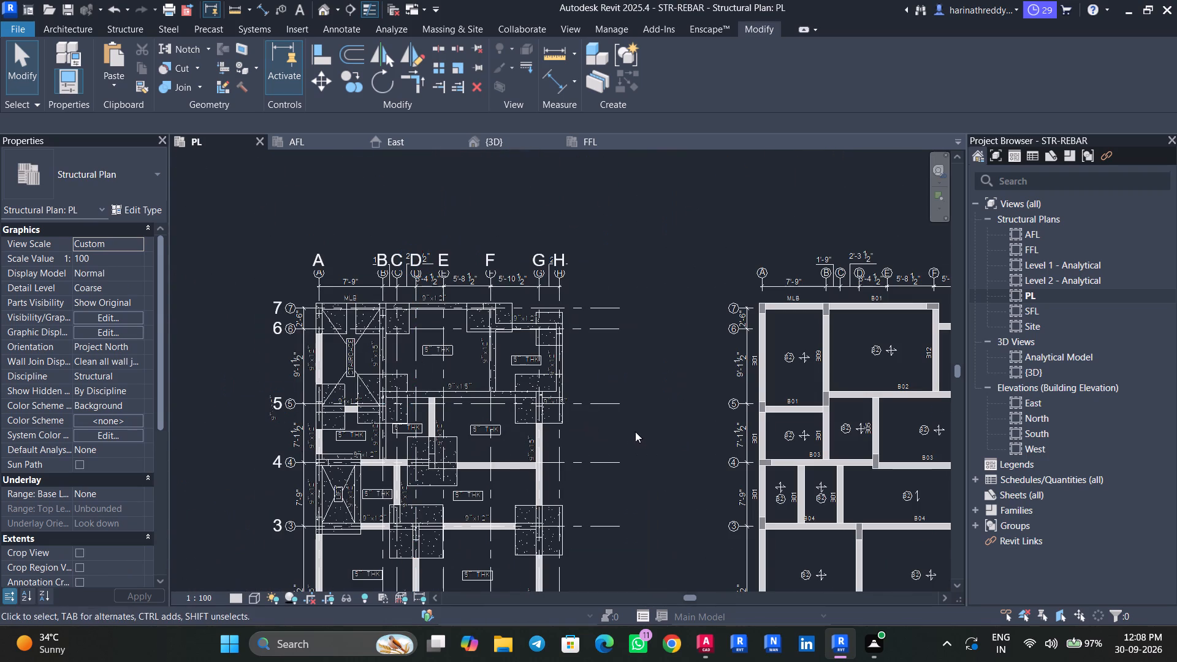
pyautogui.scroll(6, 314, 333)
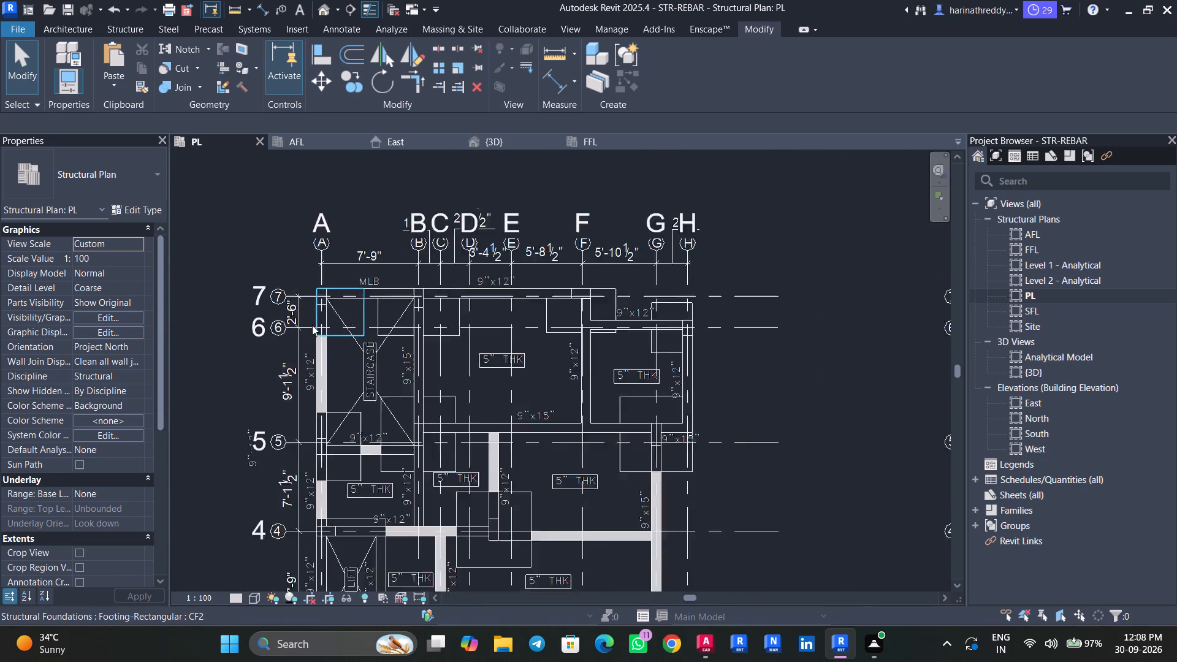
pyautogui.press('Tab')
pyautogui.press('Tab')
pyautogui.press('Tab')
pyautogui.press('Tab')
pyautogui.scroll(2, 321, 322)
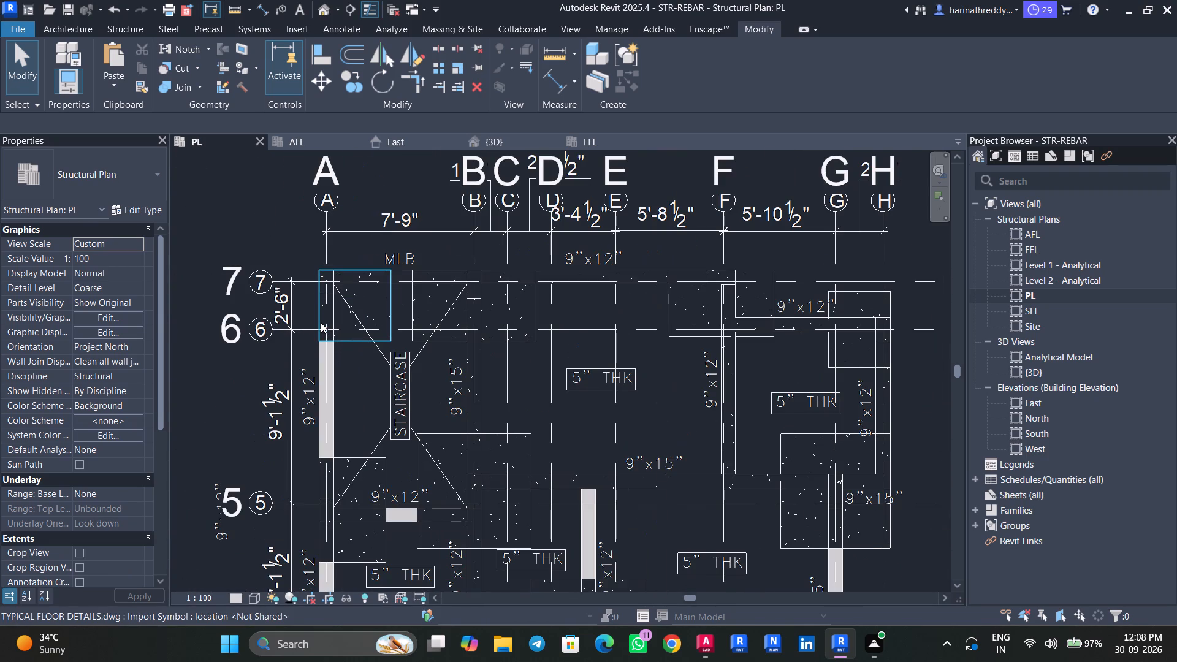
pyautogui.scroll(2, 321, 322)
pyautogui.scroll(-8, 346, 394)
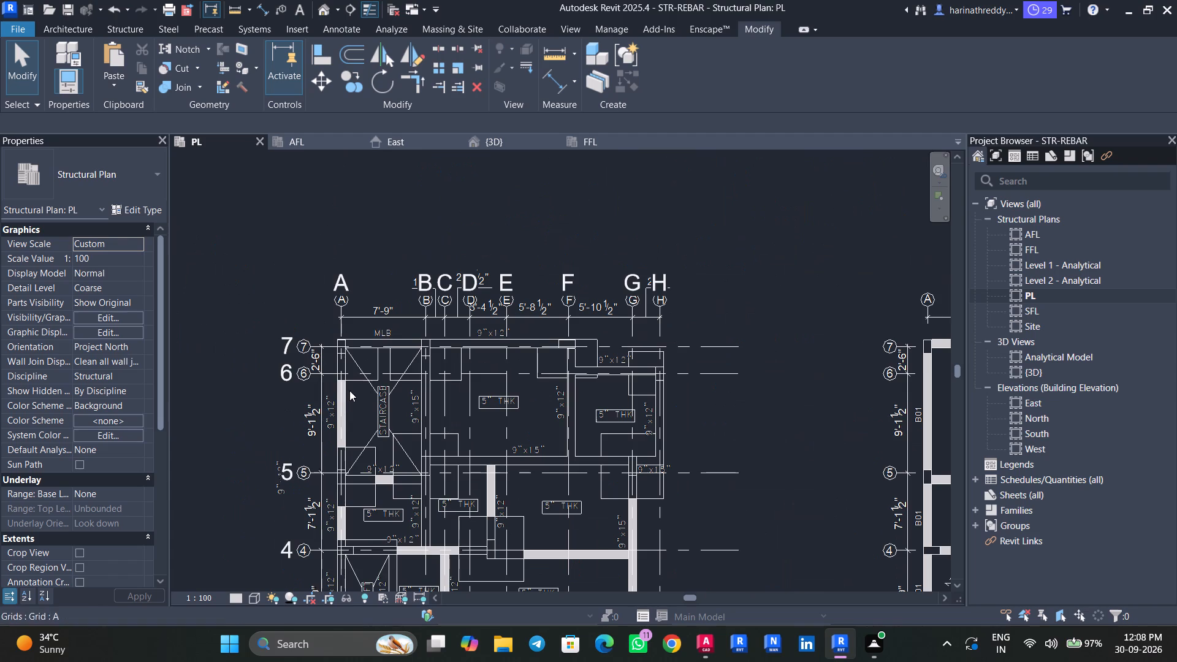
pyautogui.moveTo(776, 414); pyautogui.dragTo(479, 428, button='middle')
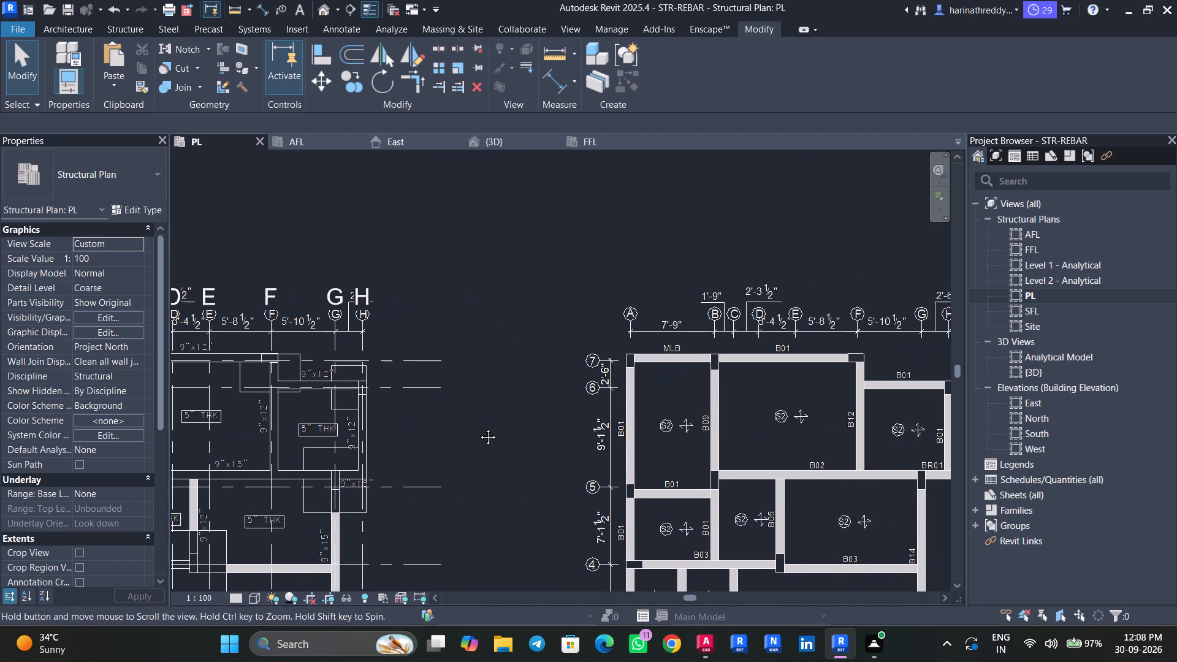
pyautogui.moveTo(479, 428); pyautogui.dragTo(650, 411, button='middle')
pyautogui.click(351, 338)
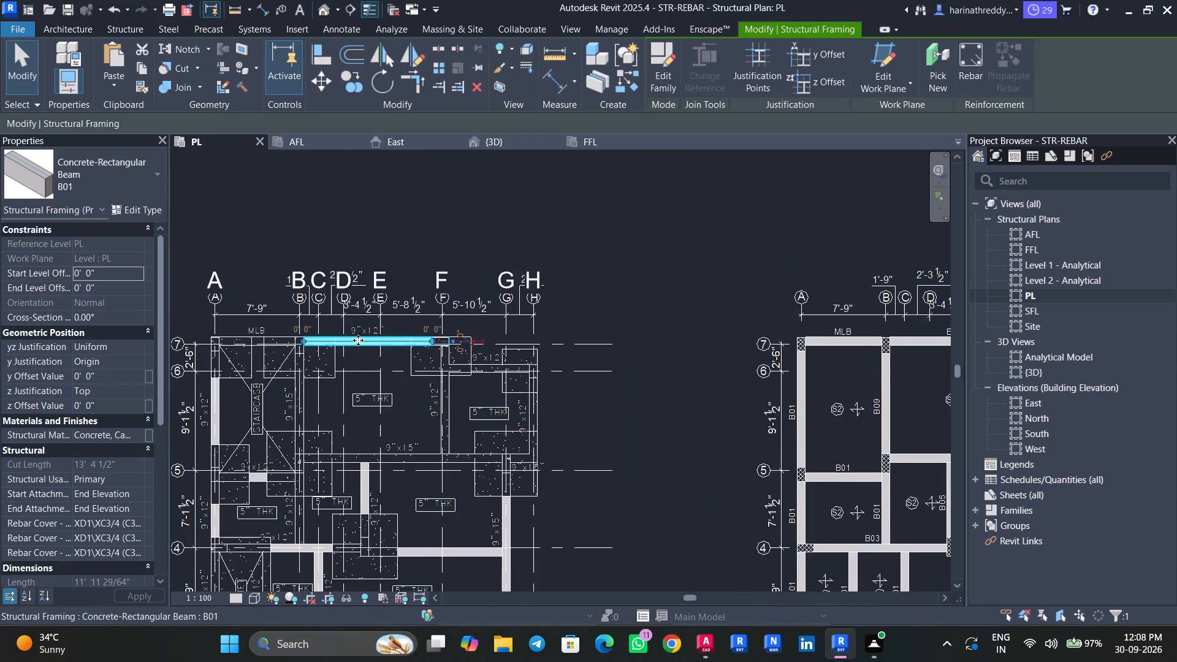
pyautogui.press('c')
pyautogui.press('s')
pyautogui.scroll(-1, 210, 363)
pyautogui.scroll(12, 210, 363)
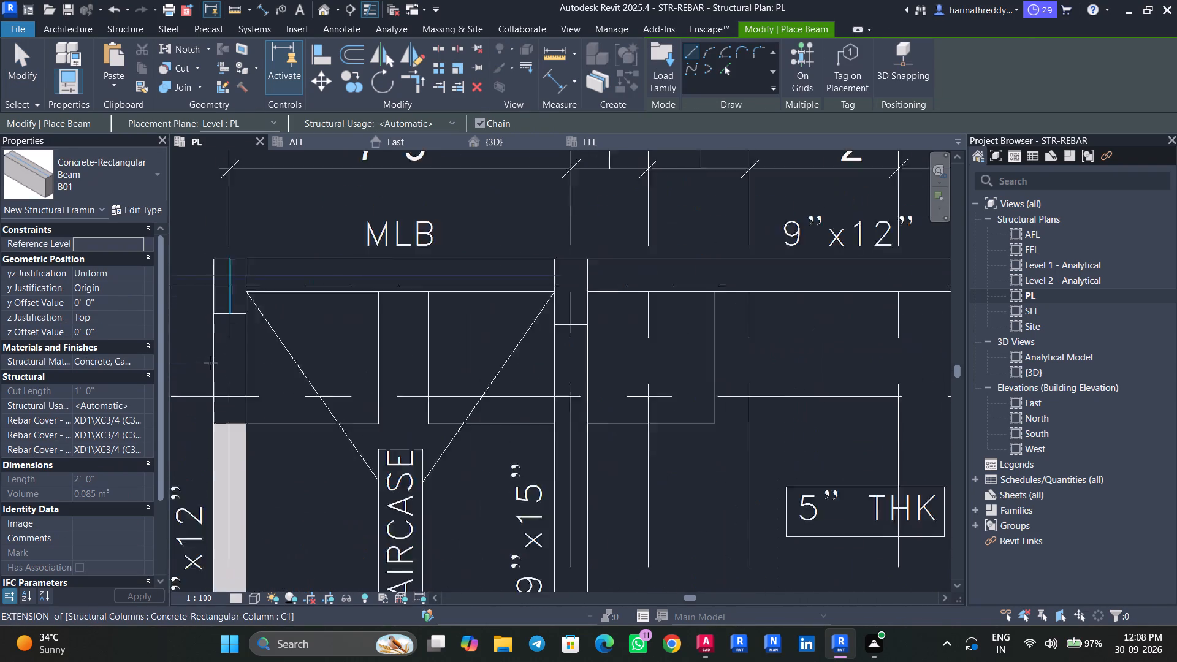
pyautogui.click(234, 304)
pyautogui.moveTo(231, 457); pyautogui.dragTo(279, 273, button='middle')
pyautogui.moveTo(270, 414); pyautogui.dragTo(315, 257, button='middle')
pyautogui.moveTo(314, 422); pyautogui.dragTo(335, 286, button='middle')
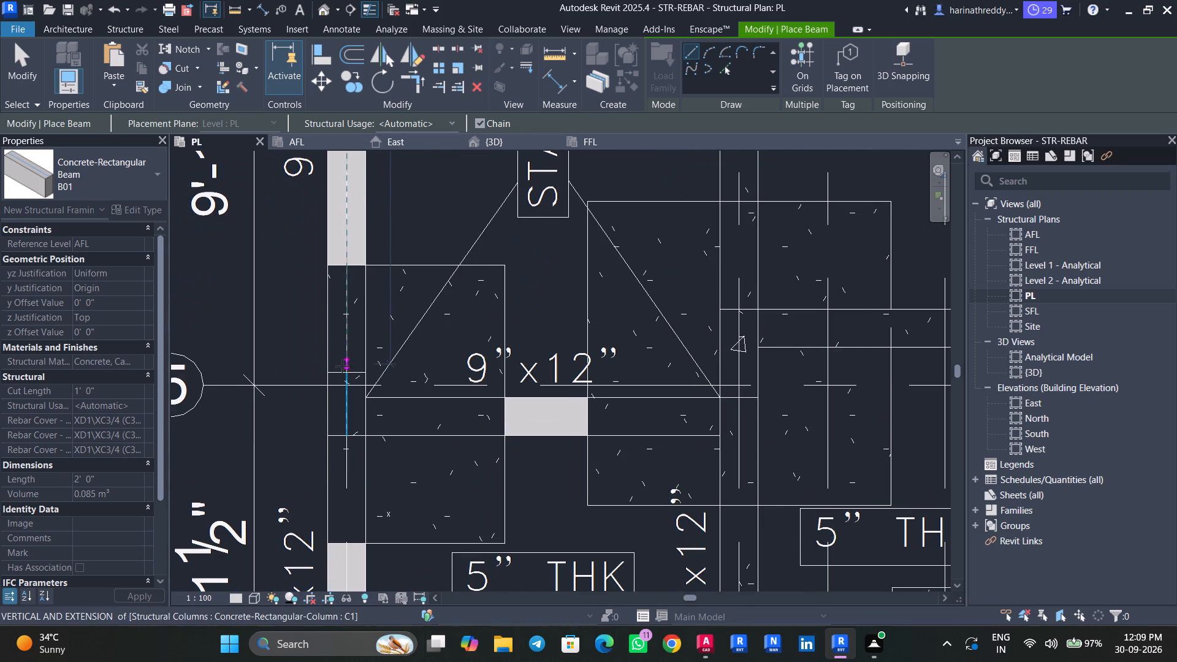
pyautogui.click(345, 372)
pyautogui.press('Escape')
pyautogui.press('Escape')
pyautogui.press('Escape')
pyautogui.press('Escape')
pyautogui.click(360, 339)
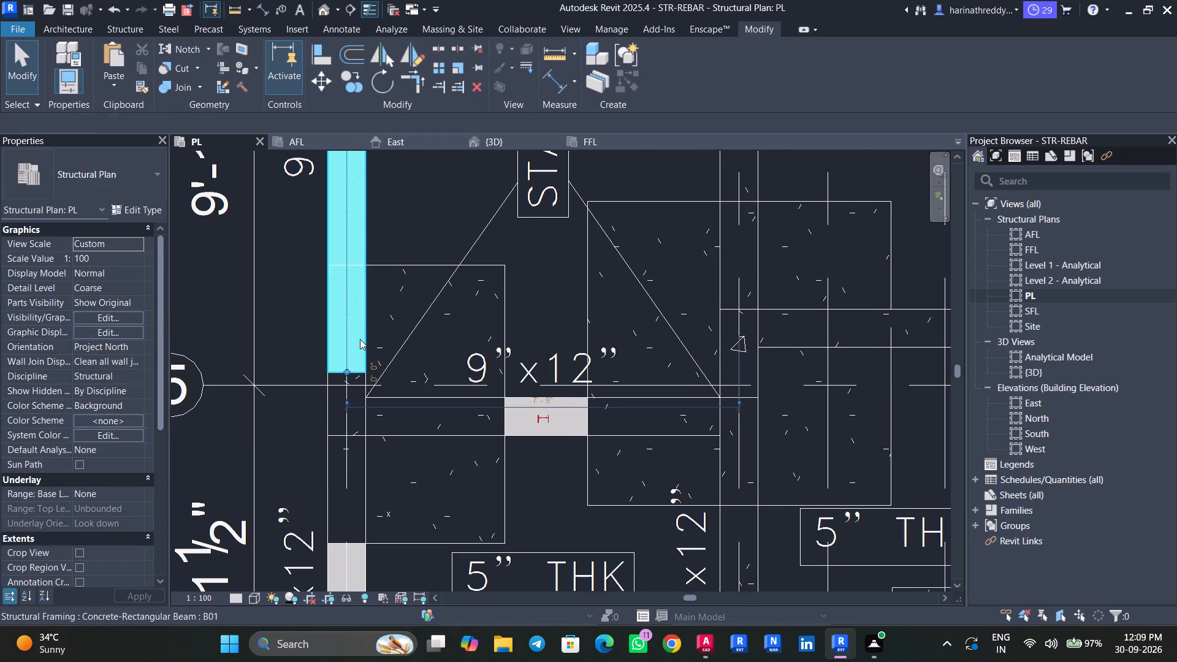
# Examine the new B01 beam on grid A and its column junctions beside the staircase in the 3D view.
pyautogui.scroll(-2, 360, 339)
pyautogui.scroll(1, 360, 339)
pyautogui.scroll(-1, 360, 339)
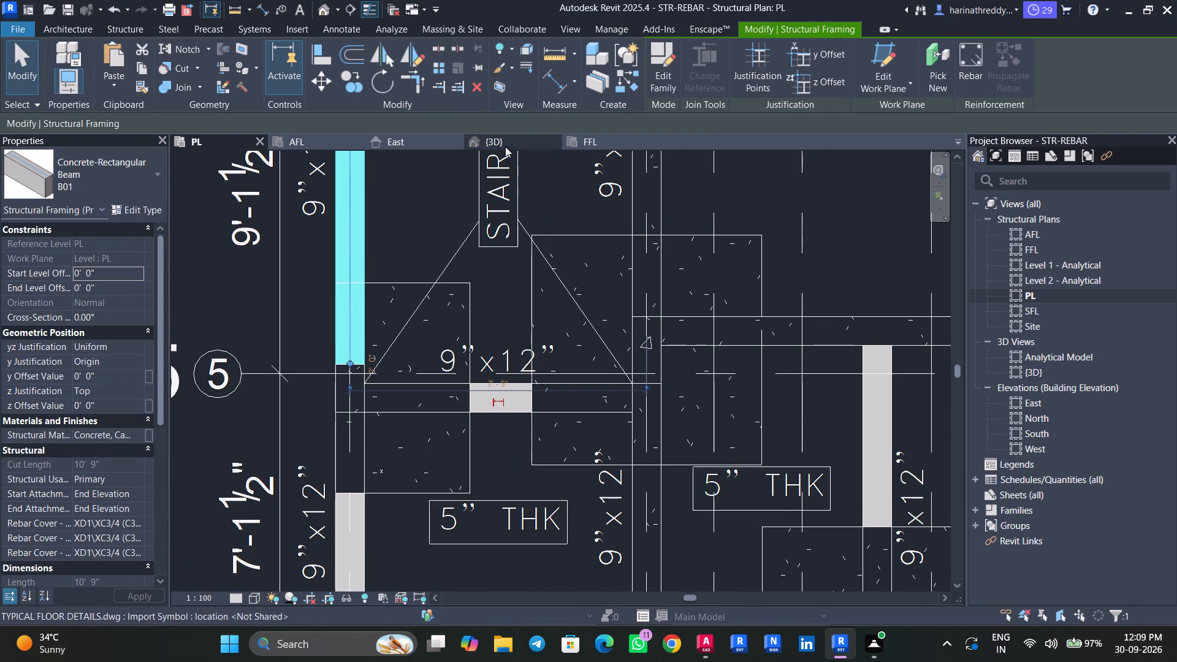
pyautogui.click(506, 145)
pyautogui.press('Escape')
pyautogui.press('Escape')
pyautogui.scroll(-4, 374, 380)
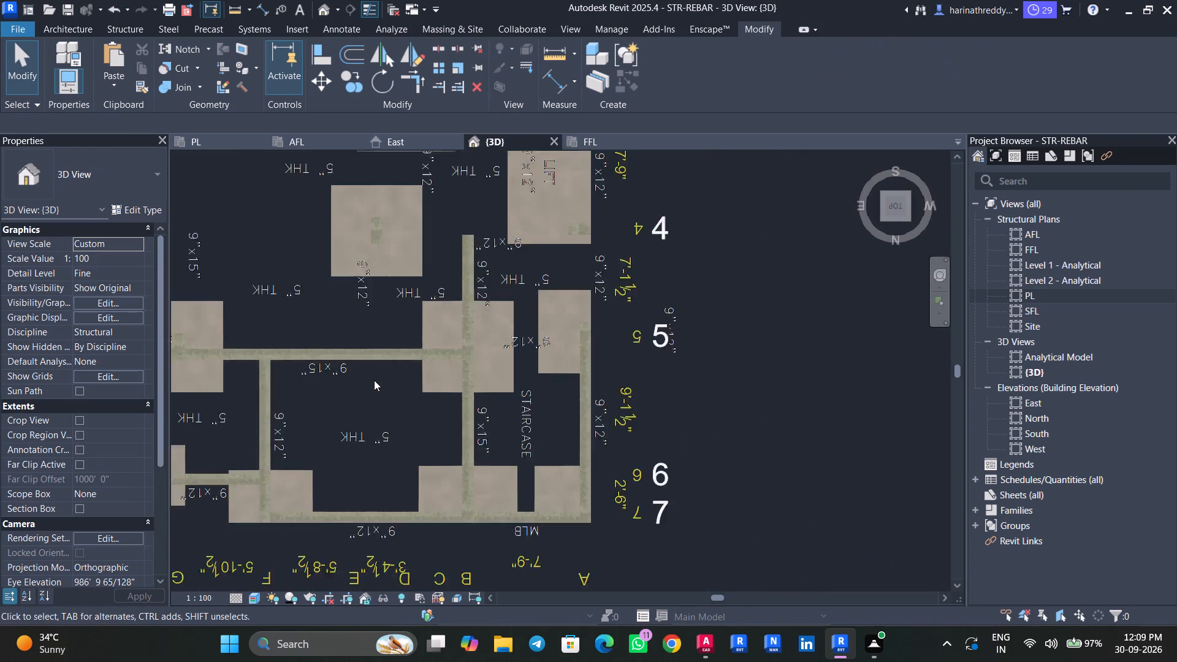
pyautogui.scroll(-4, 374, 380)
pyautogui.keyDown('shift'); pyautogui.moveTo(598, 476); pyautogui.dragTo(588, 433, button='middle'); pyautogui.keyUp('shift')
pyautogui.scroll(1, 610, 340)
pyautogui.moveTo(609, 338); pyautogui.dragTo(599, 361, button='middle')
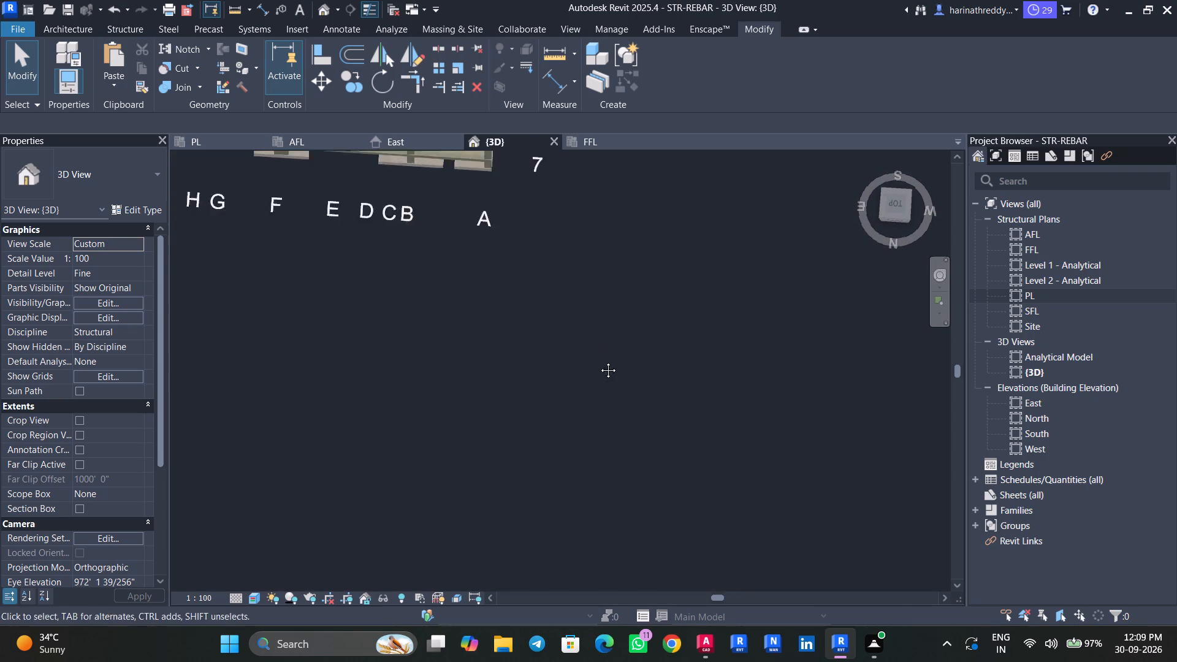
pyautogui.moveTo(599, 361); pyautogui.dragTo(547, 540, button='middle')
pyautogui.scroll(-4, 545, 478)
pyautogui.keyDown('shift'); pyautogui.moveTo(548, 476); pyautogui.dragTo(546, 425, button='middle'); pyautogui.keyUp('shift')
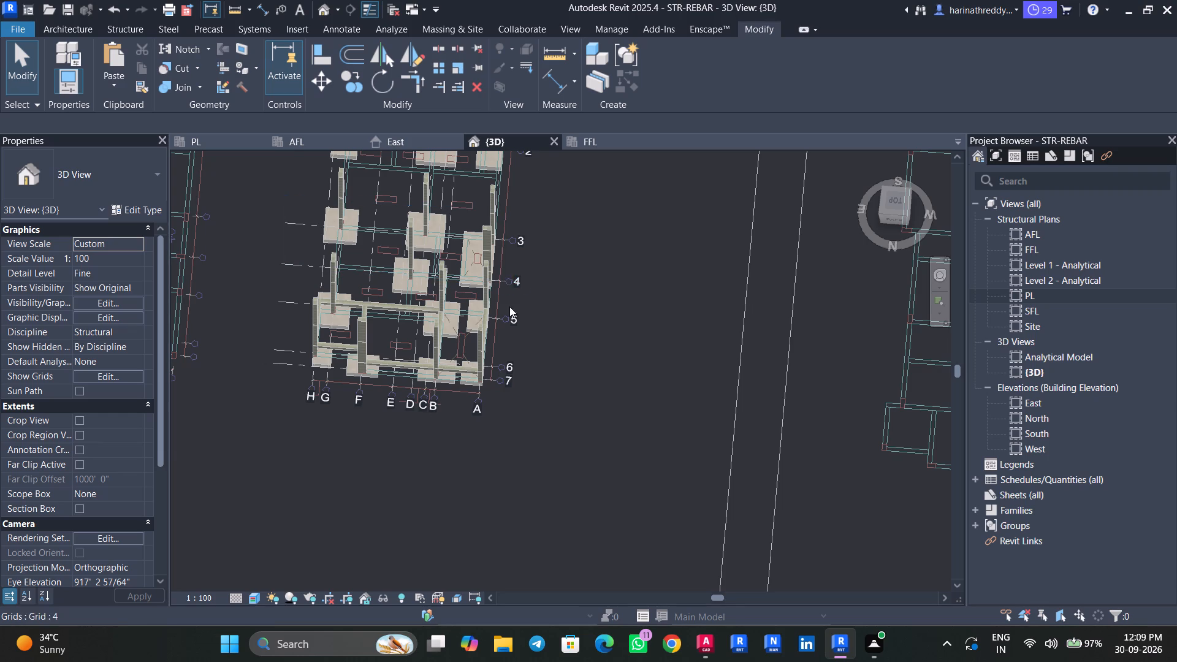
pyautogui.scroll(4, 607, 304)
pyautogui.click(893, 202)
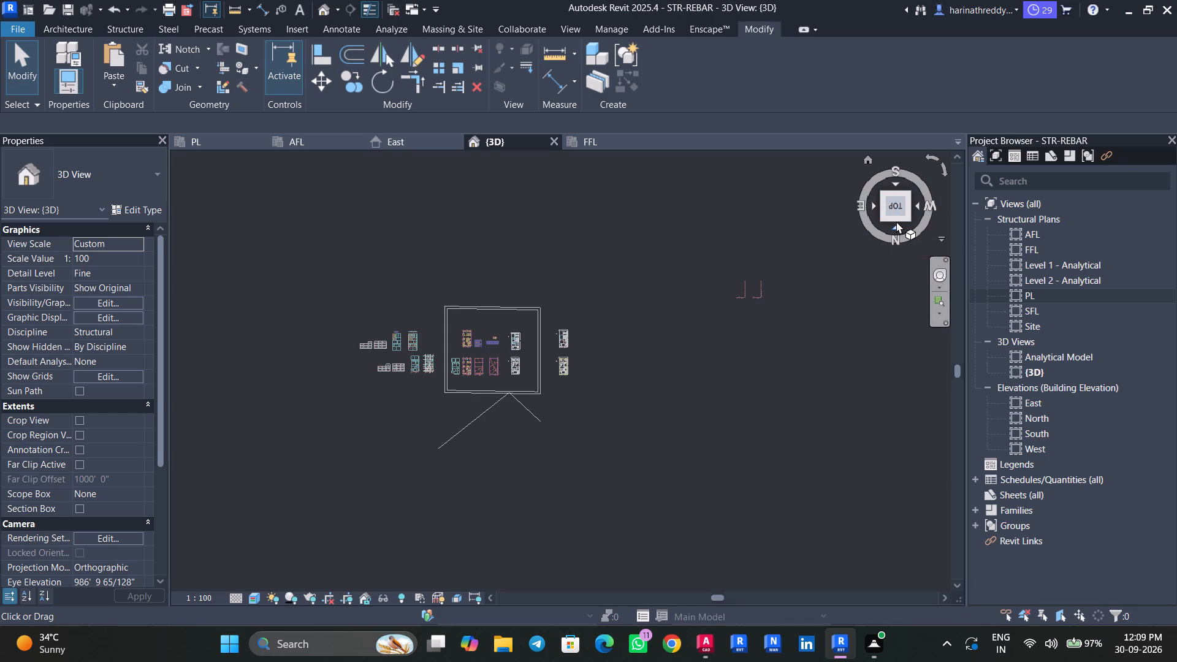
pyautogui.scroll(1, 497, 354)
pyautogui.scroll(-1, 497, 354)
pyautogui.scroll(1, 497, 354)
pyautogui.scroll(-1, 497, 354)
pyautogui.scroll(2, 497, 354)
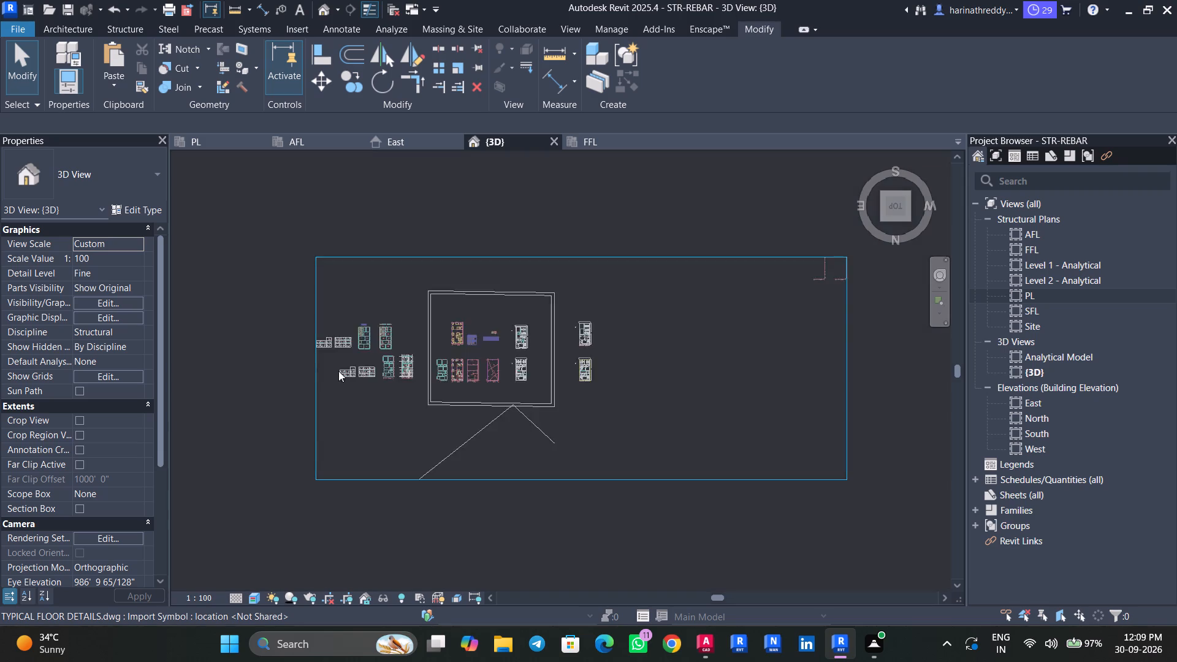
pyautogui.scroll(12, 343, 372)
pyautogui.scroll(-1, 433, 375)
pyautogui.scroll(12, 433, 375)
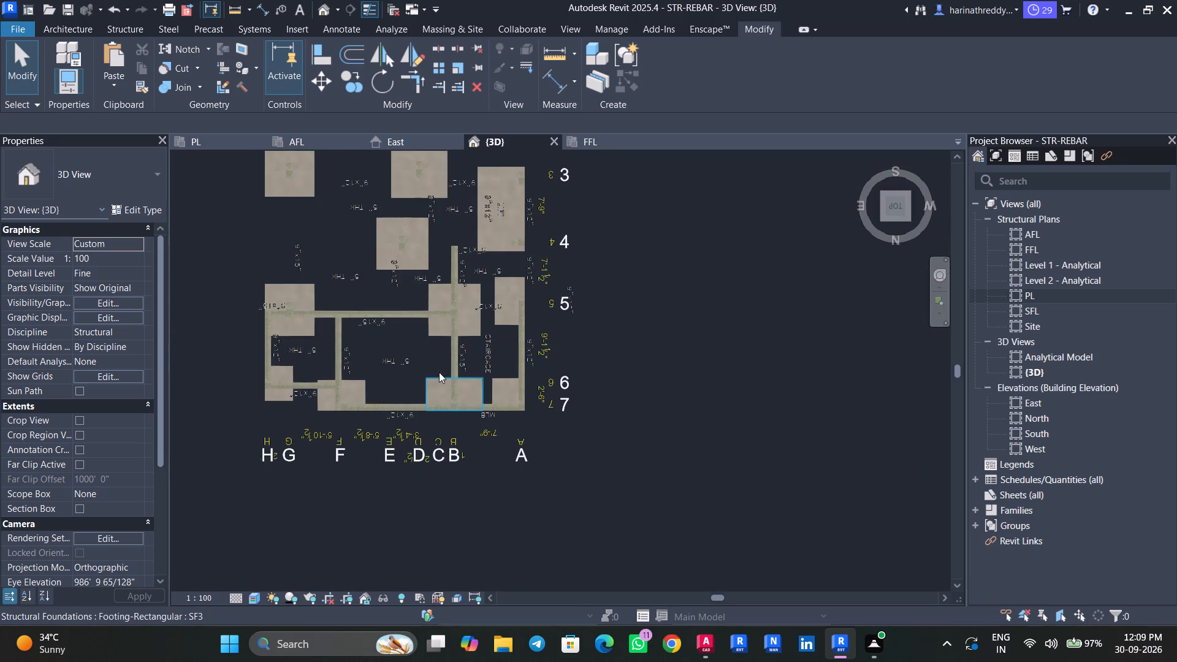
pyautogui.scroll(6, 493, 351)
pyautogui.moveTo(506, 342); pyautogui.dragTo(524, 364, button='middle')
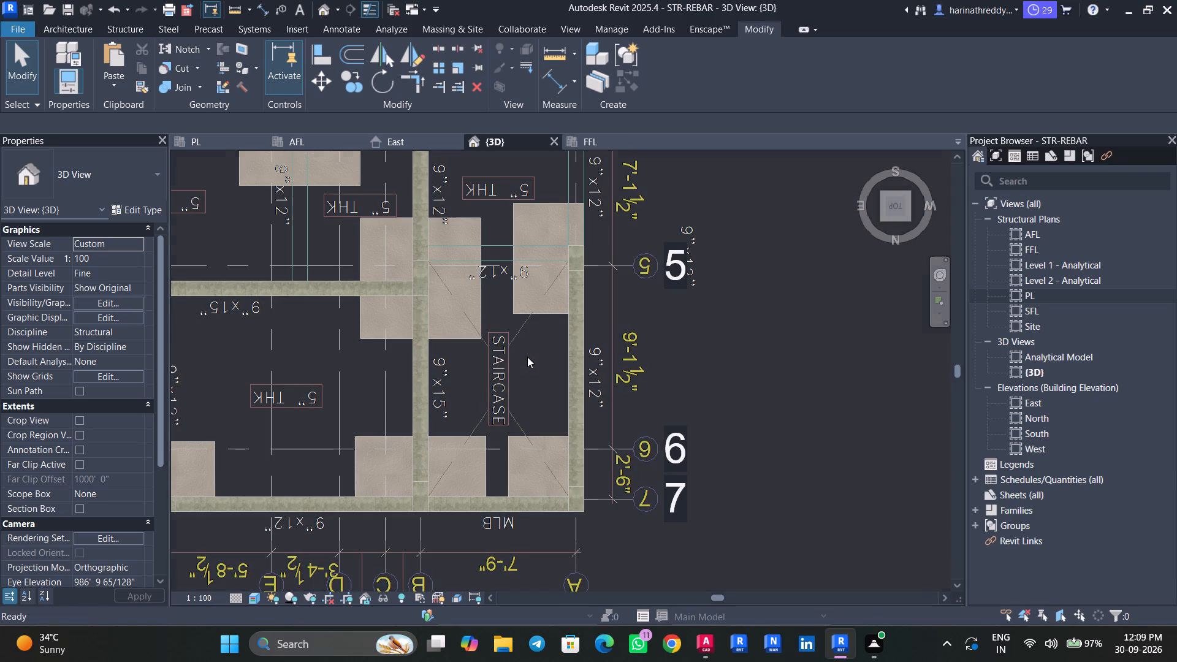
# On the PL plan, place a B01 concrete rectangular beam about 5'-9" long on grid A, from the grid 5 column to the grid 4 column.
pyautogui.click(202, 141)
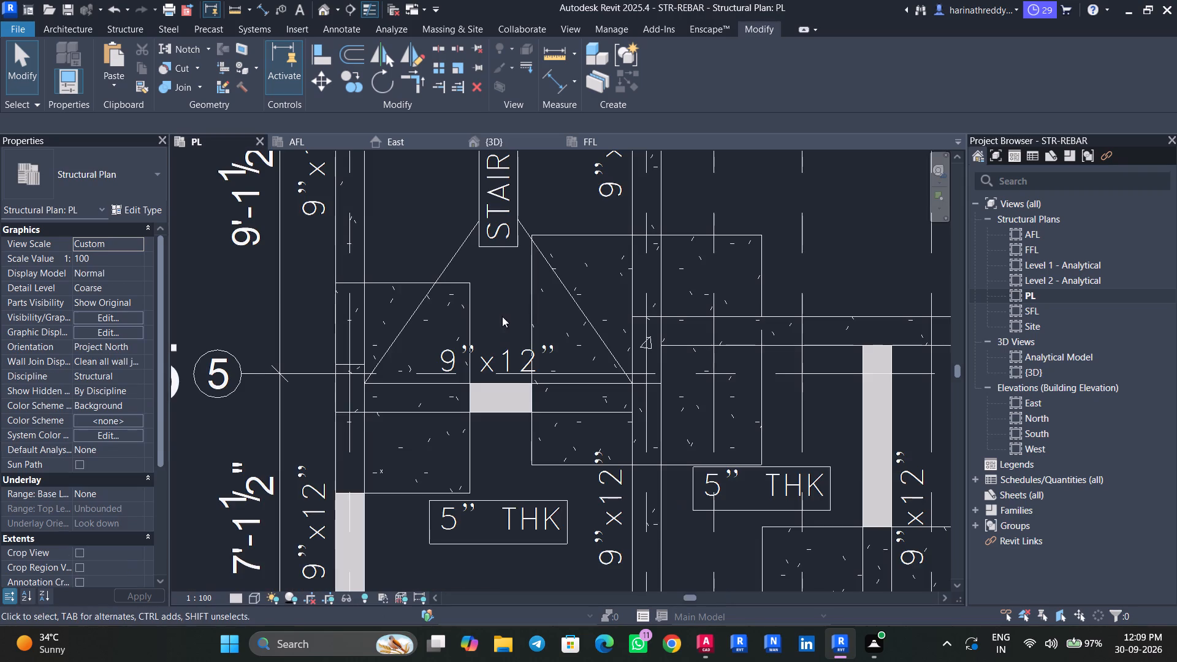
pyautogui.scroll(-12, 503, 333)
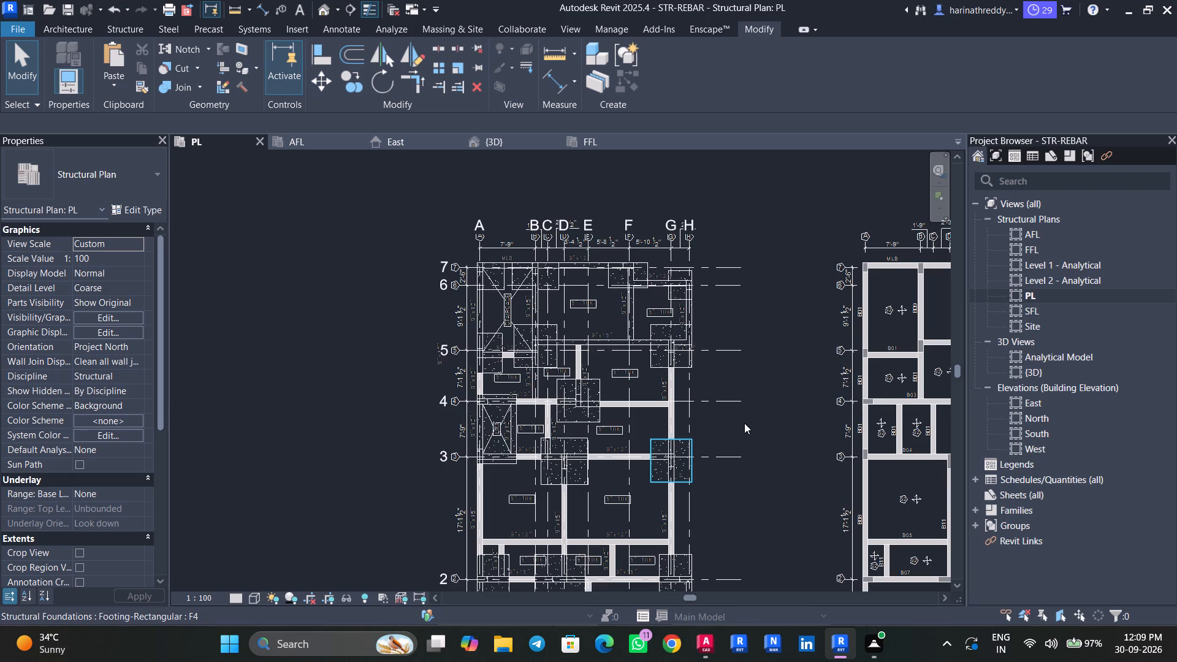
pyautogui.moveTo(744, 422); pyautogui.dragTo(696, 406, button='middle')
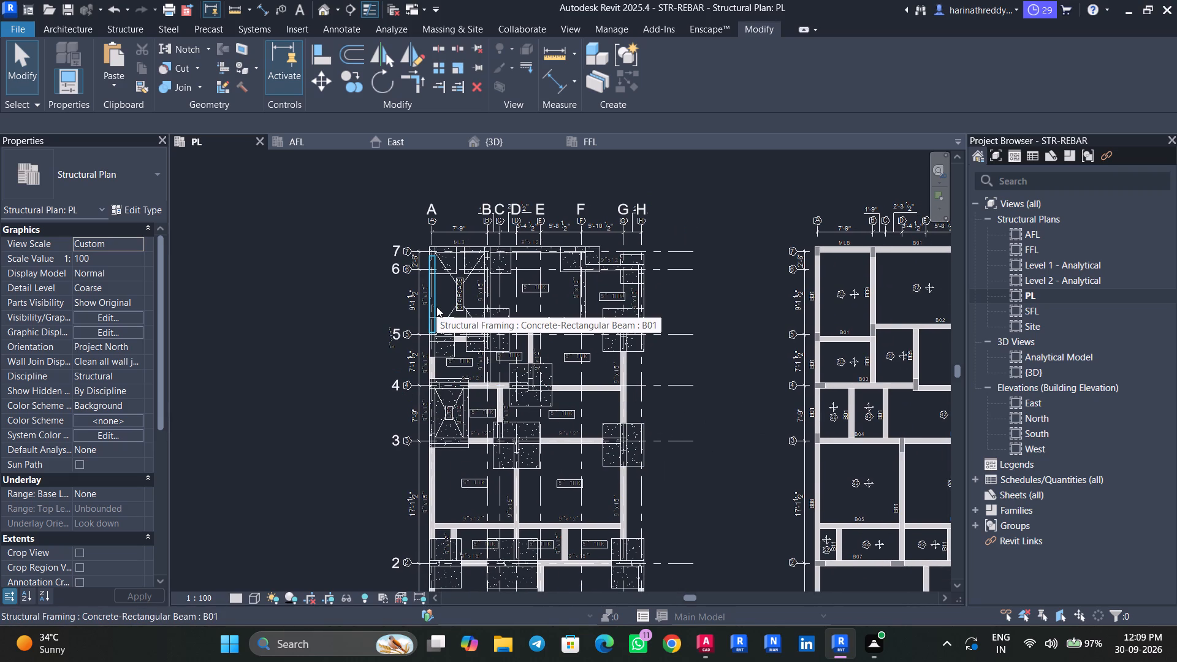
pyautogui.click(435, 307)
pyautogui.scroll(4, 434, 357)
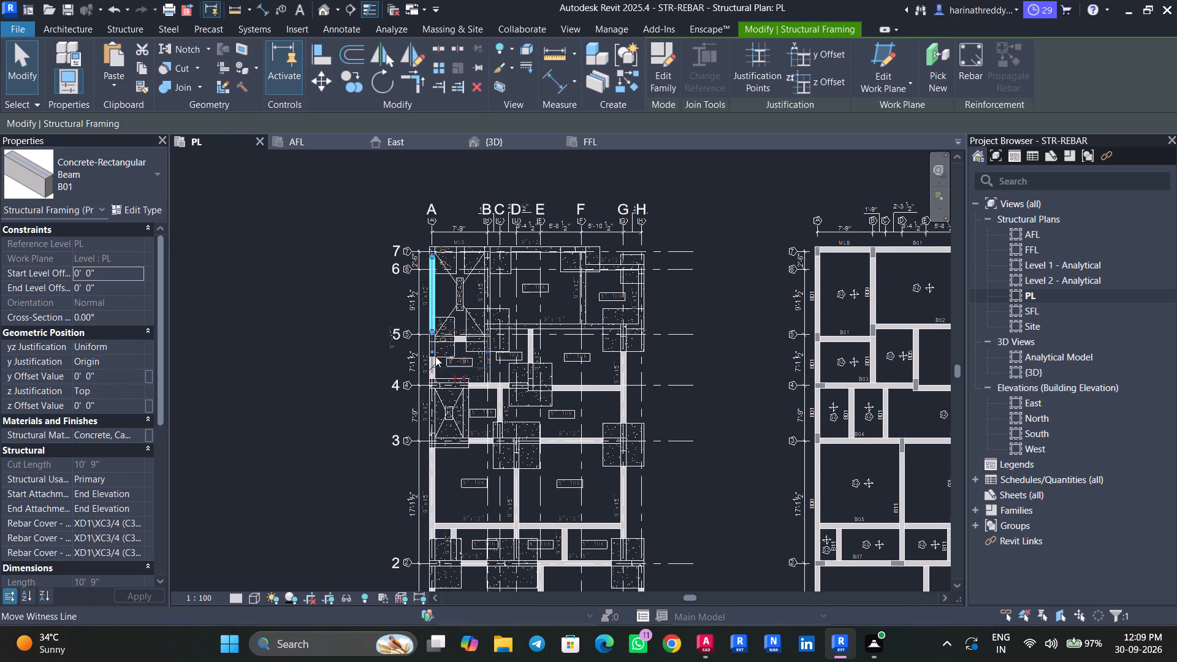
pyautogui.scroll(4, 435, 356)
pyautogui.write('CS')
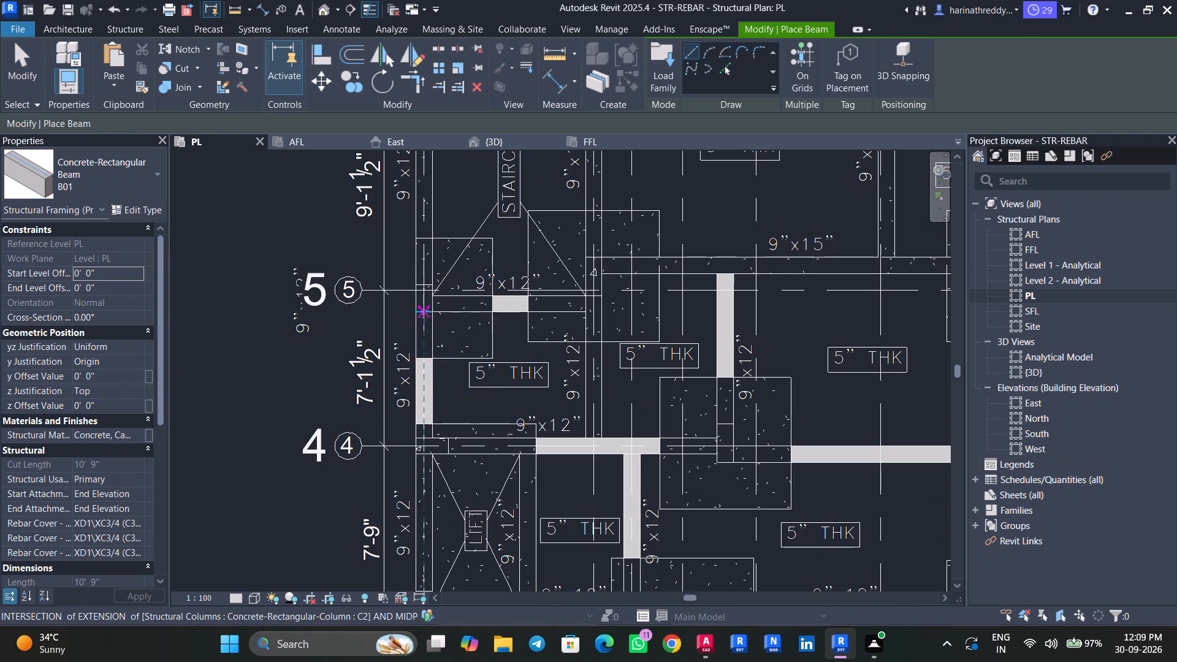
pyautogui.scroll(4, 425, 316)
pyautogui.click(424, 309)
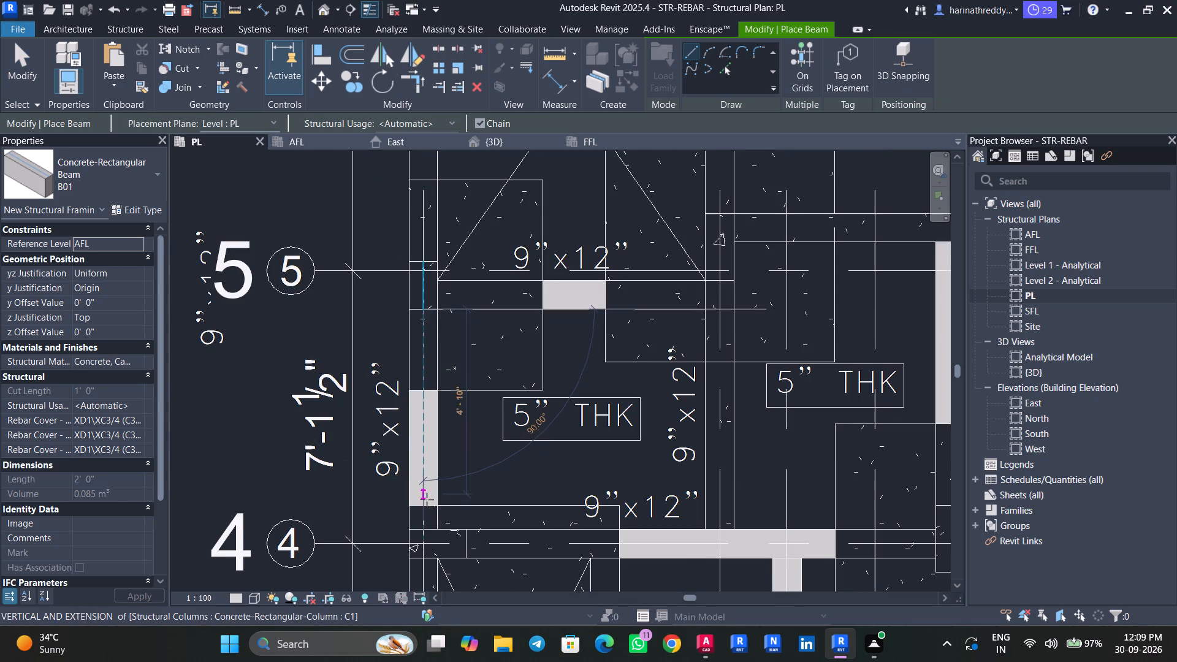
pyautogui.click(427, 528)
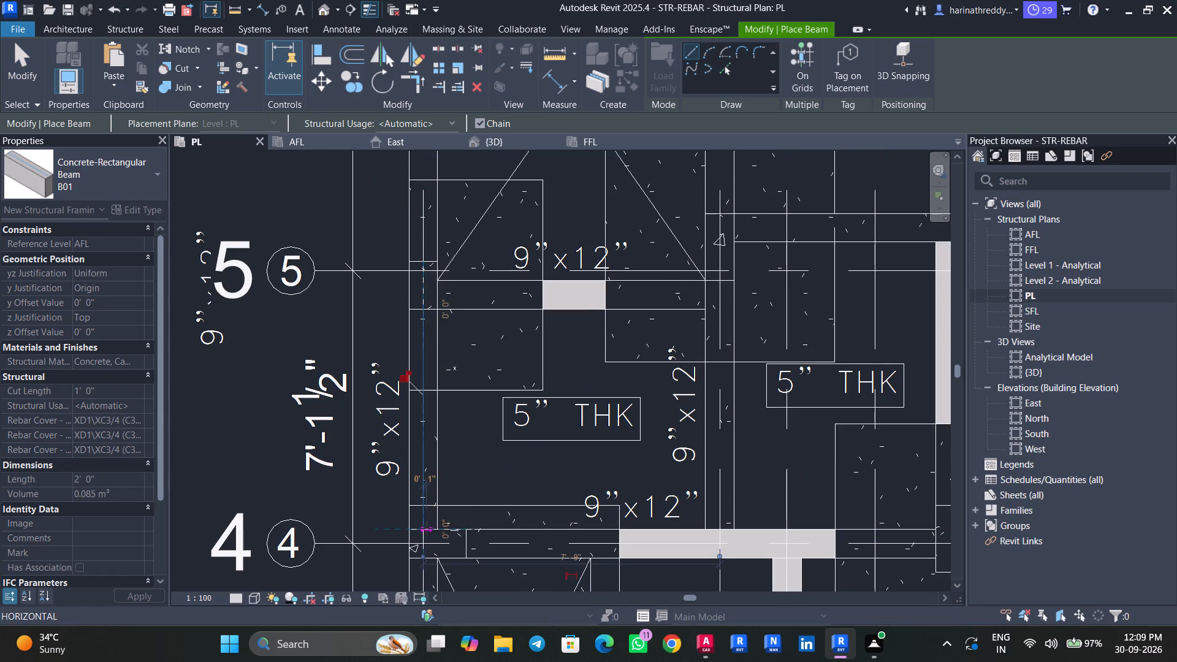
pyautogui.press('Escape')
pyautogui.press('Escape')
pyautogui.press('Escape')
pyautogui.press('Escape')
pyautogui.scroll(-12, 440, 444)
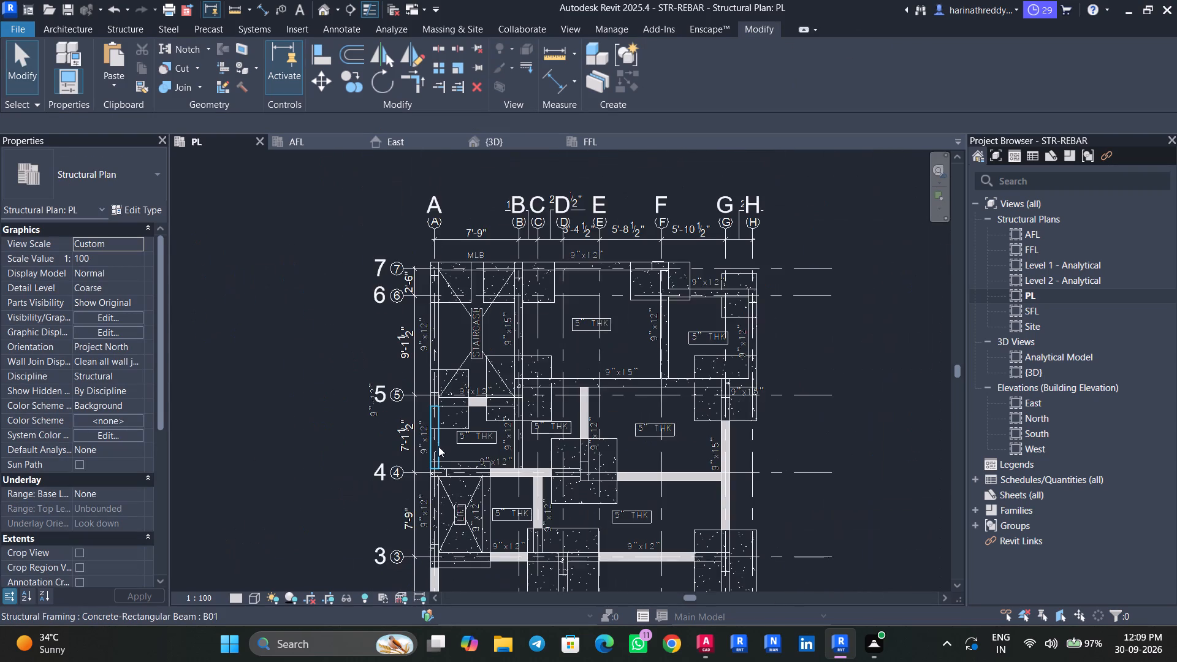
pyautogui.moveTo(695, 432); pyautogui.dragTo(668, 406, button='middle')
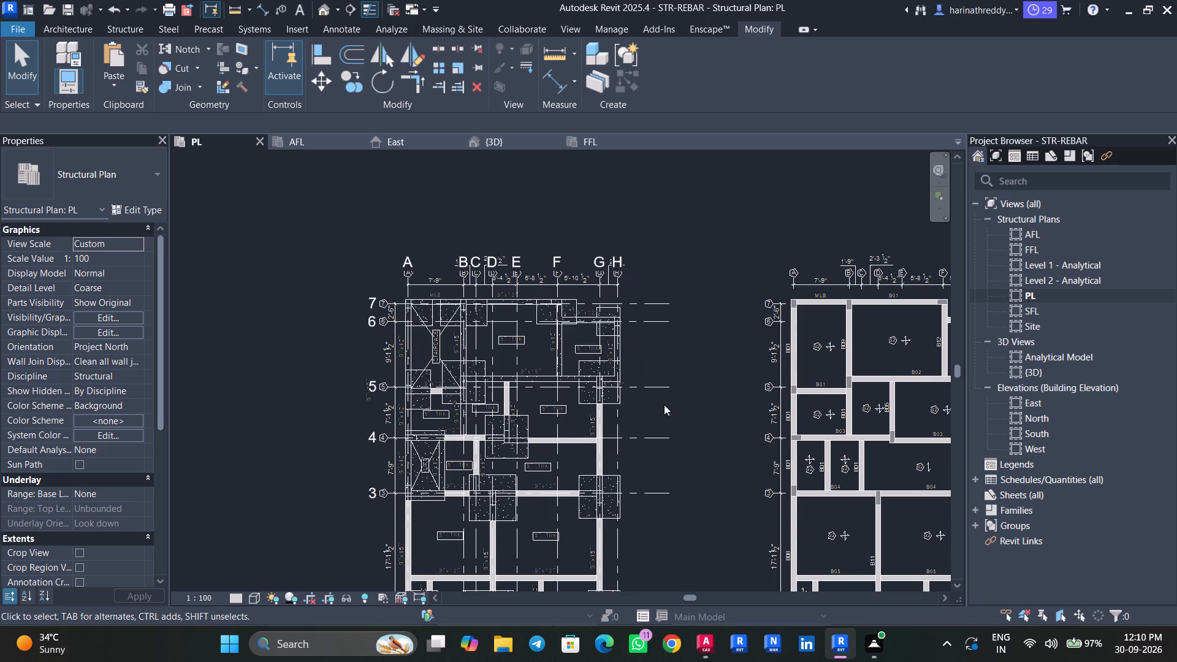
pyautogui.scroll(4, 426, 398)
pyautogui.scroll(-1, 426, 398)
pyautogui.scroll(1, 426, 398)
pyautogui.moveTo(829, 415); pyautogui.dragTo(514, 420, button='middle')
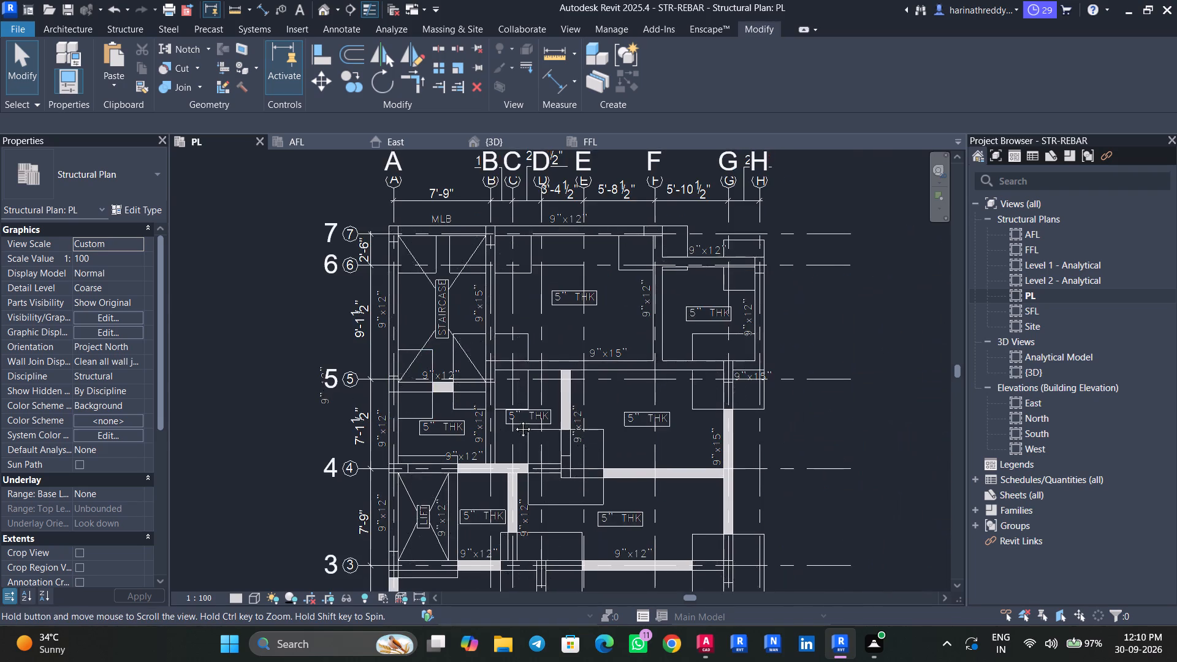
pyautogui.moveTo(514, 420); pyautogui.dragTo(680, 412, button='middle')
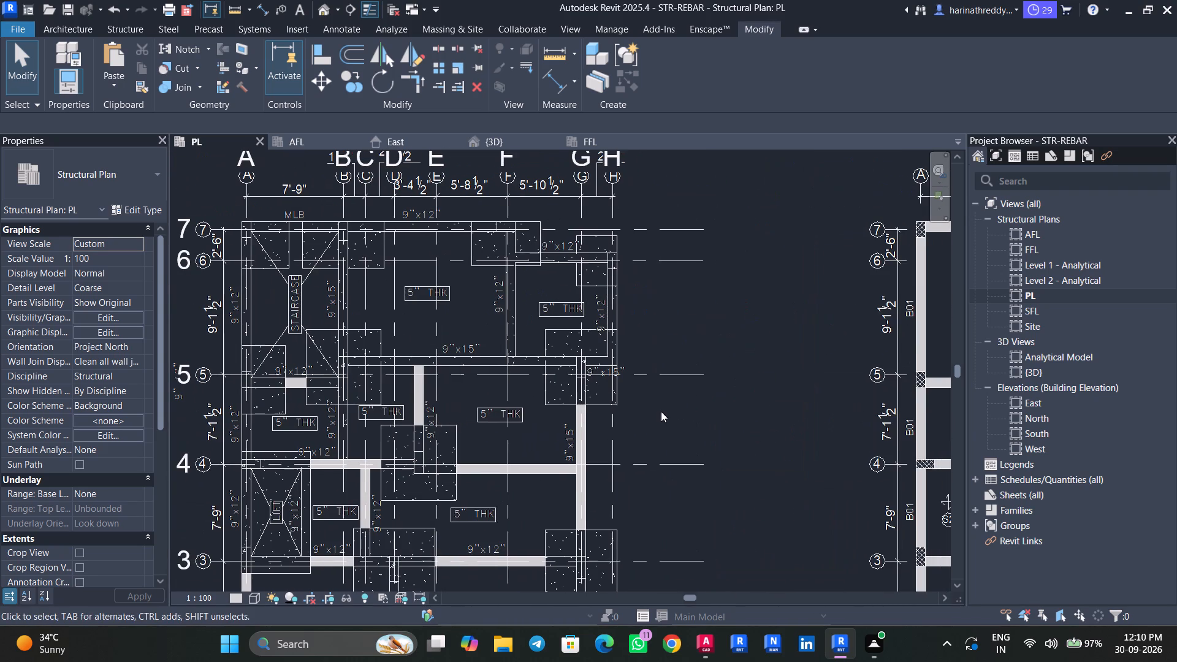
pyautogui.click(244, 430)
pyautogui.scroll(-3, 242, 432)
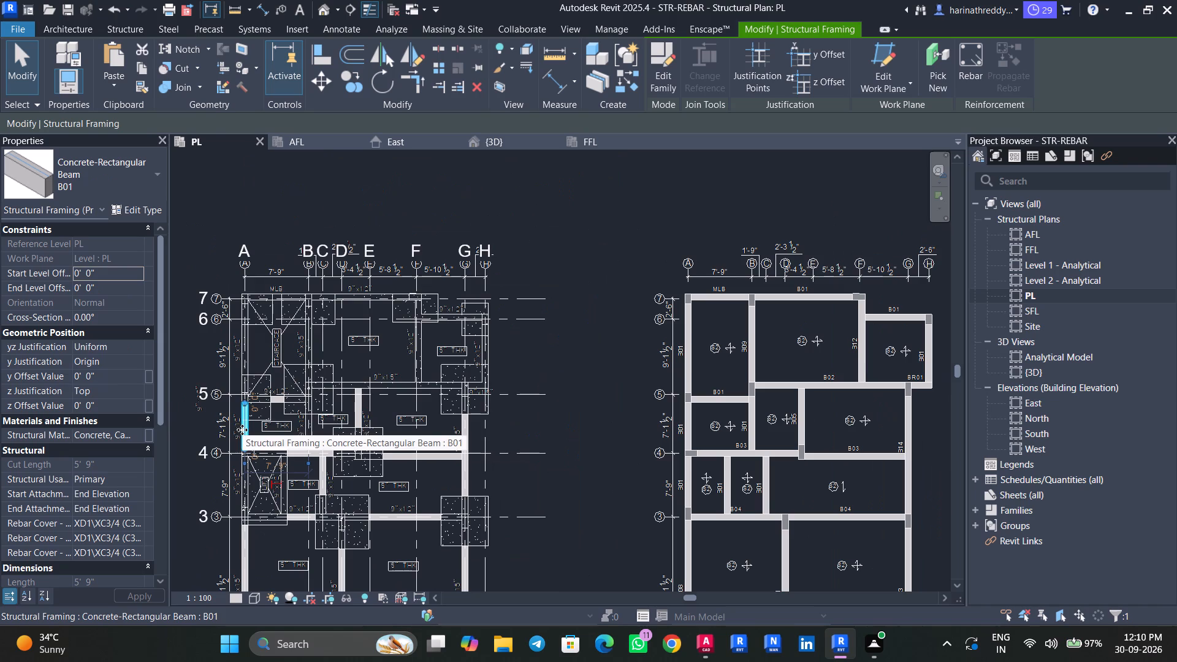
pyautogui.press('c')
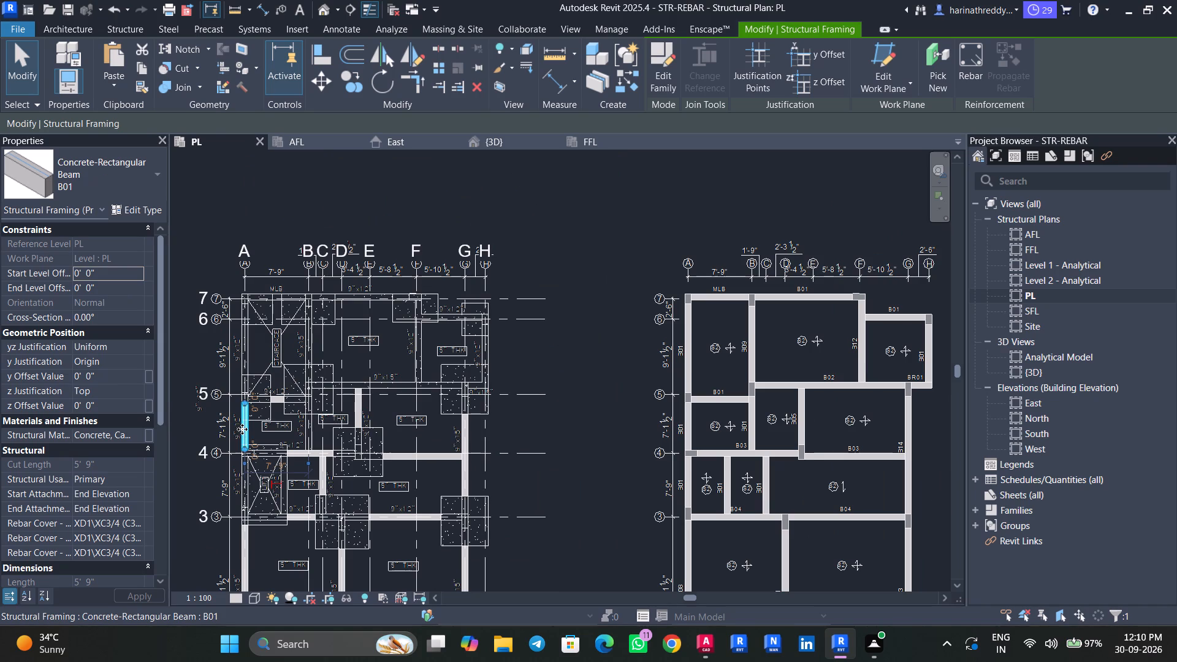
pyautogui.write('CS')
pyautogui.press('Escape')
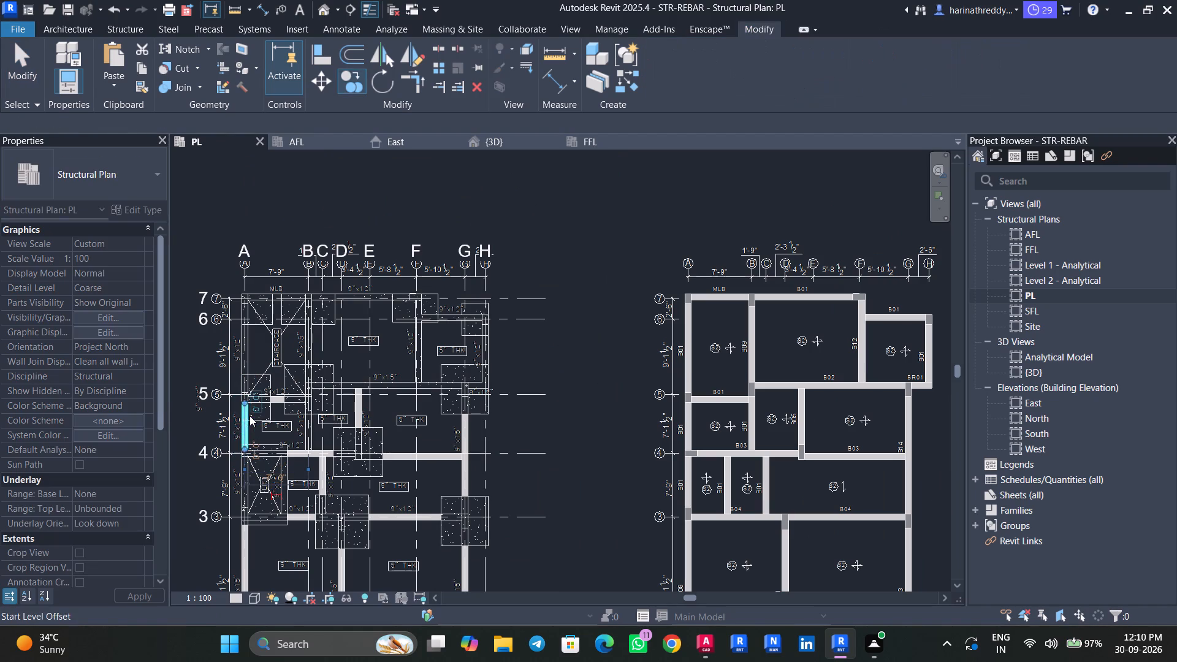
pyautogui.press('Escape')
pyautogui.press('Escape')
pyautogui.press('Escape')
# On the PL plan, place a B01 concrete rectangular beam along grid 5 below the staircase, from the grid A column to grid B.
pyautogui.click(248, 417)
pyautogui.press('c')
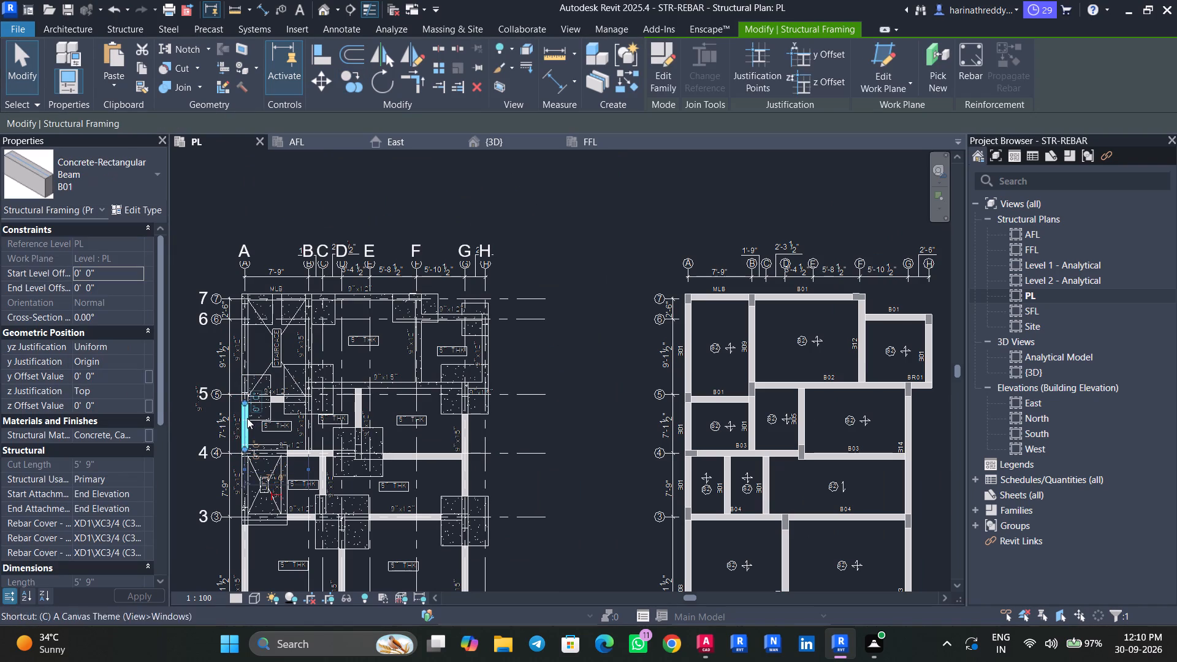
pyautogui.press('s')
pyautogui.scroll(10, 247, 398)
pyautogui.scroll(-1, 248, 400)
pyautogui.scroll(1, 248, 400)
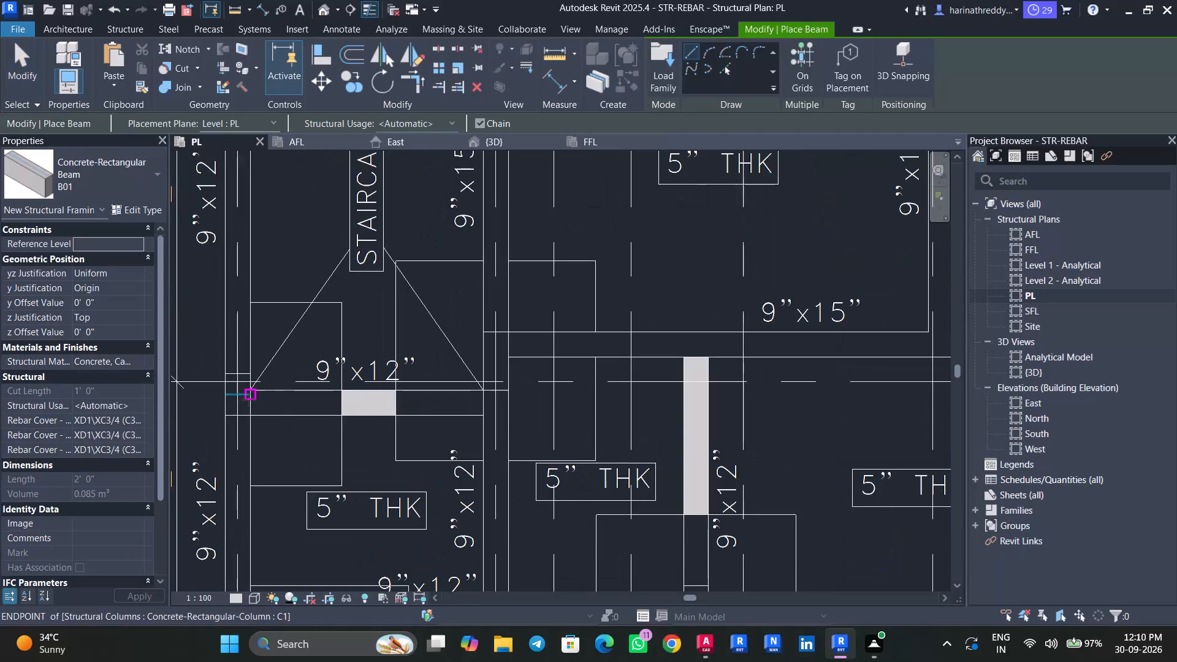
pyautogui.scroll(-6, 253, 398)
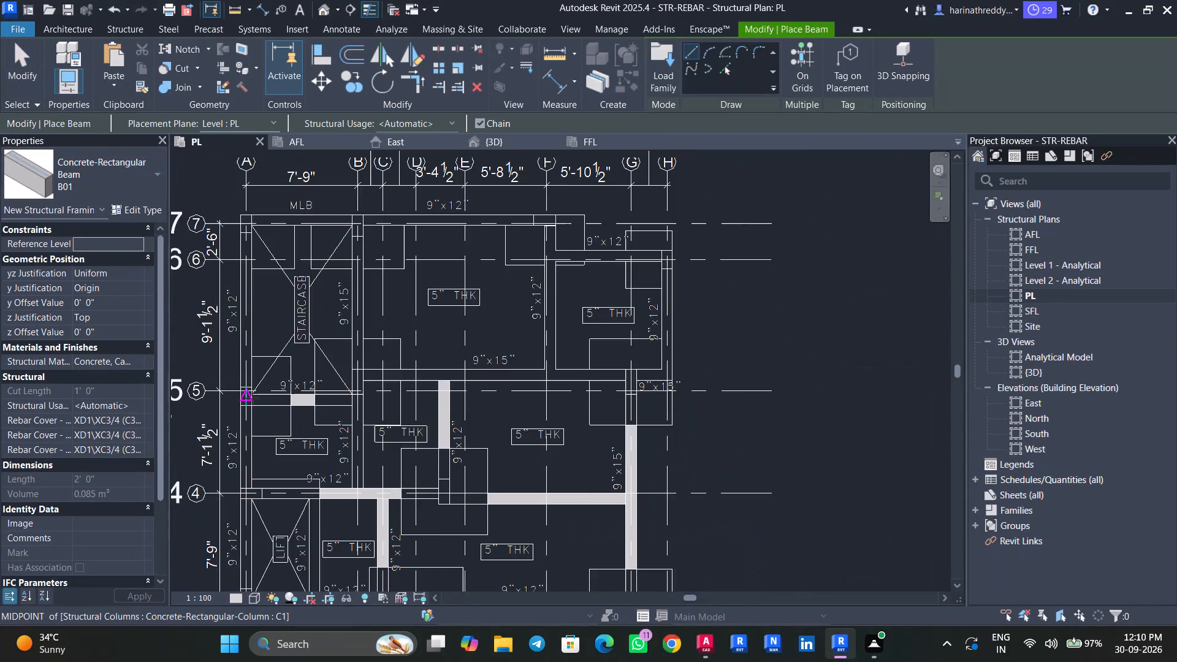
pyautogui.scroll(-3, 252, 398)
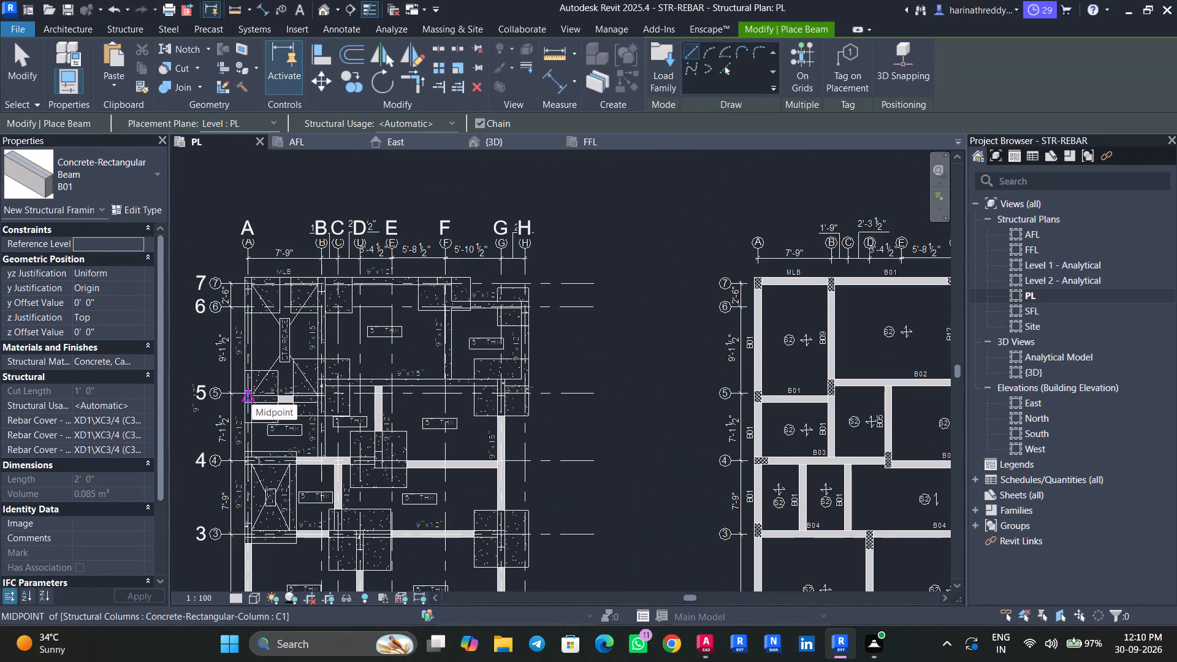
pyautogui.scroll(12, 251, 398)
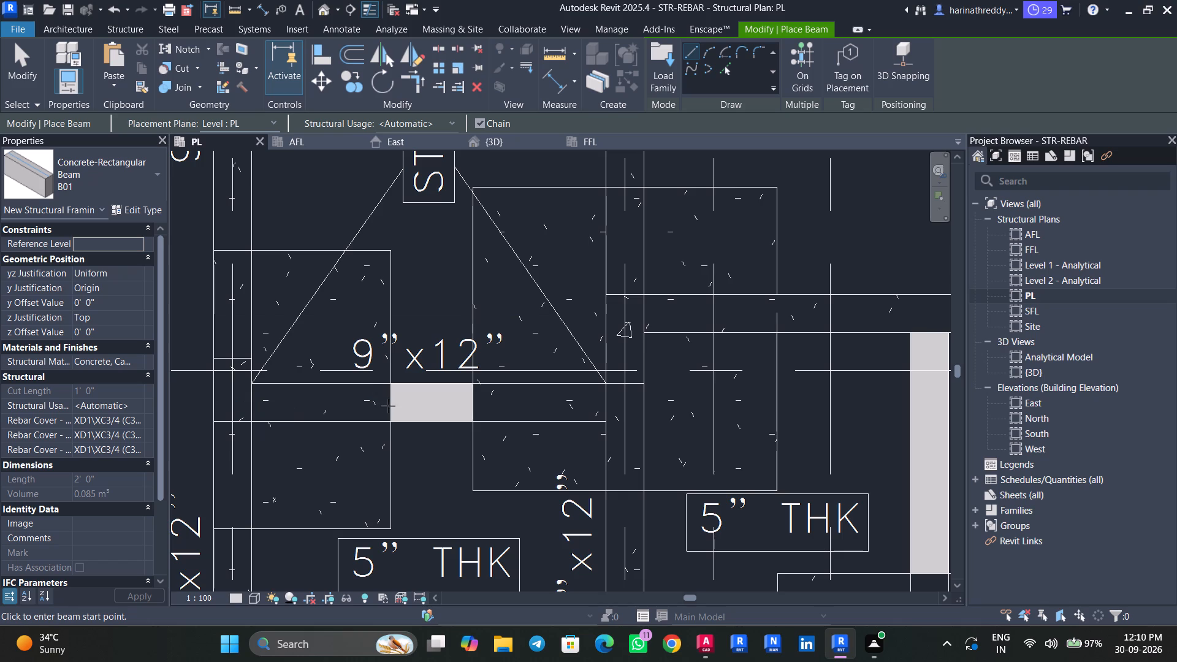
pyautogui.scroll(4, 392, 401)
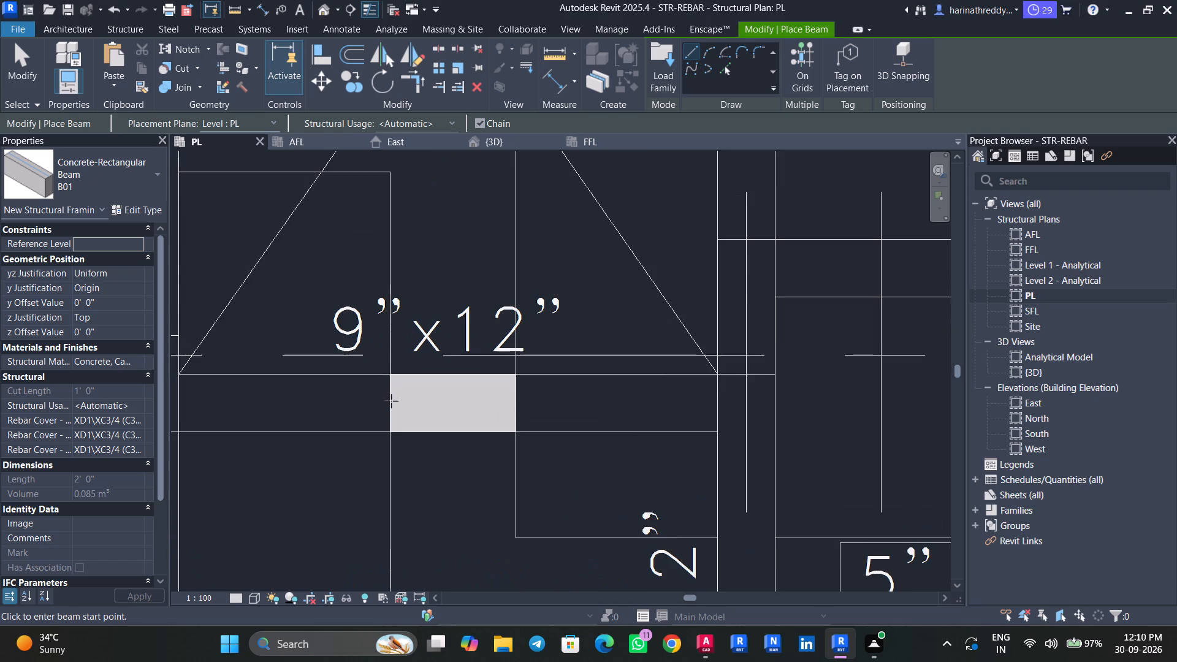
pyautogui.press('Tab')
pyautogui.press('Tab')
pyautogui.scroll(-4, 388, 395)
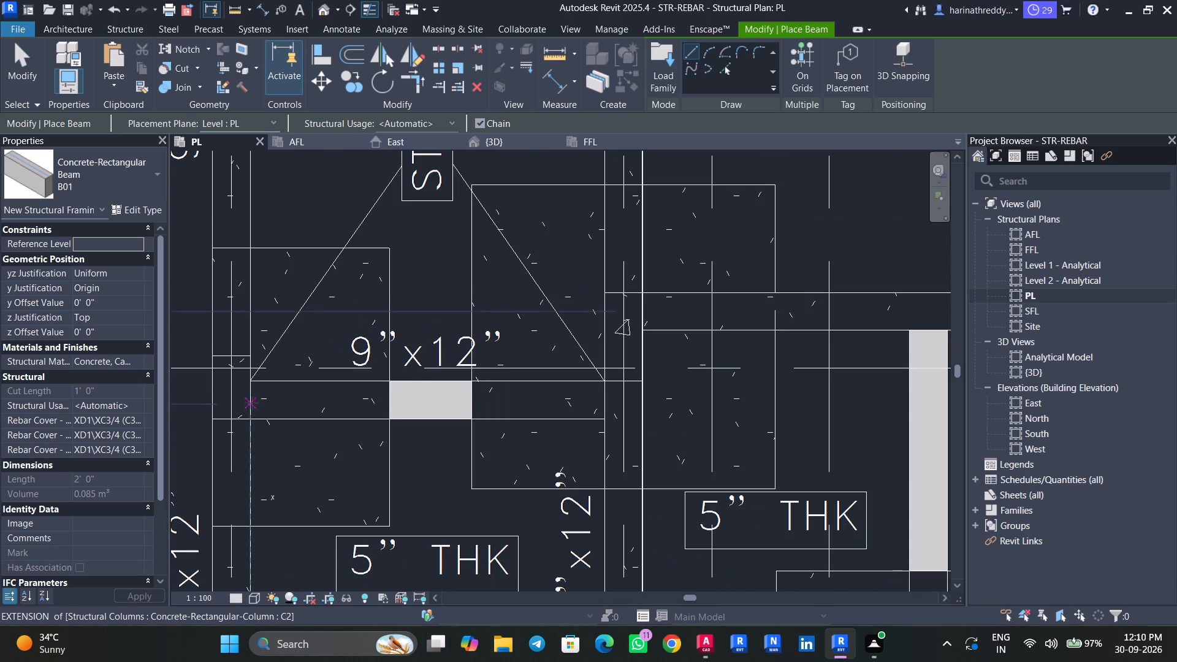
pyautogui.click(251, 400)
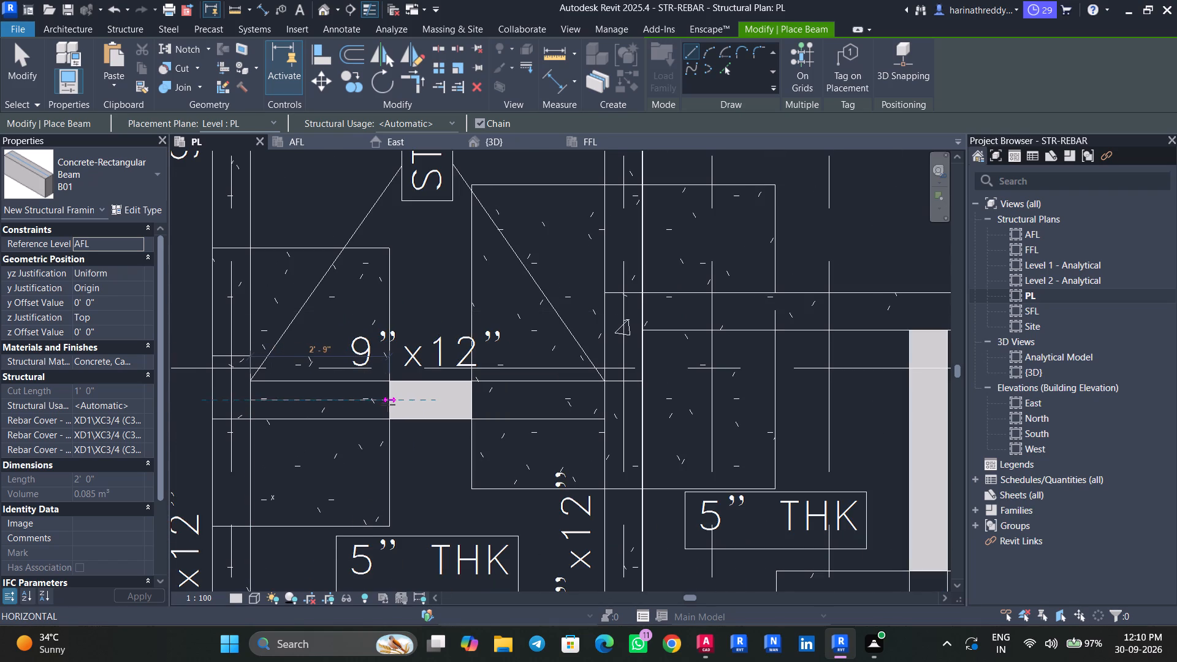
pyautogui.scroll(-7, 386, 403)
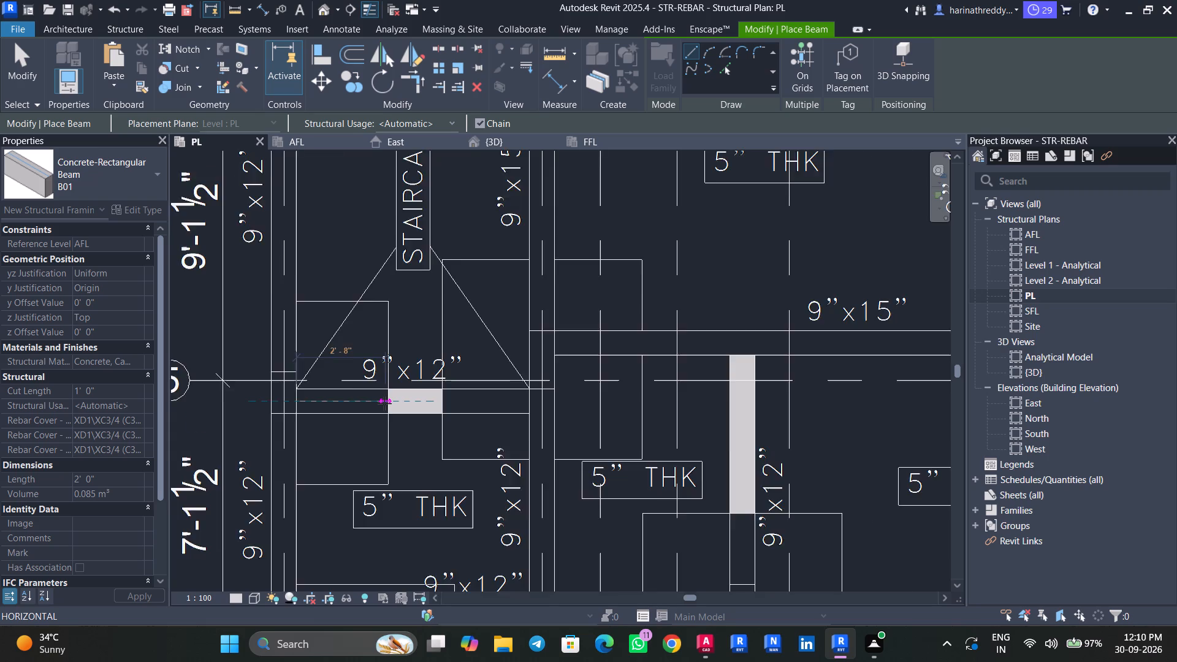
pyautogui.scroll(-4, 384, 403)
pyautogui.moveTo(383, 404); pyautogui.dragTo(276, 420, button='middle')
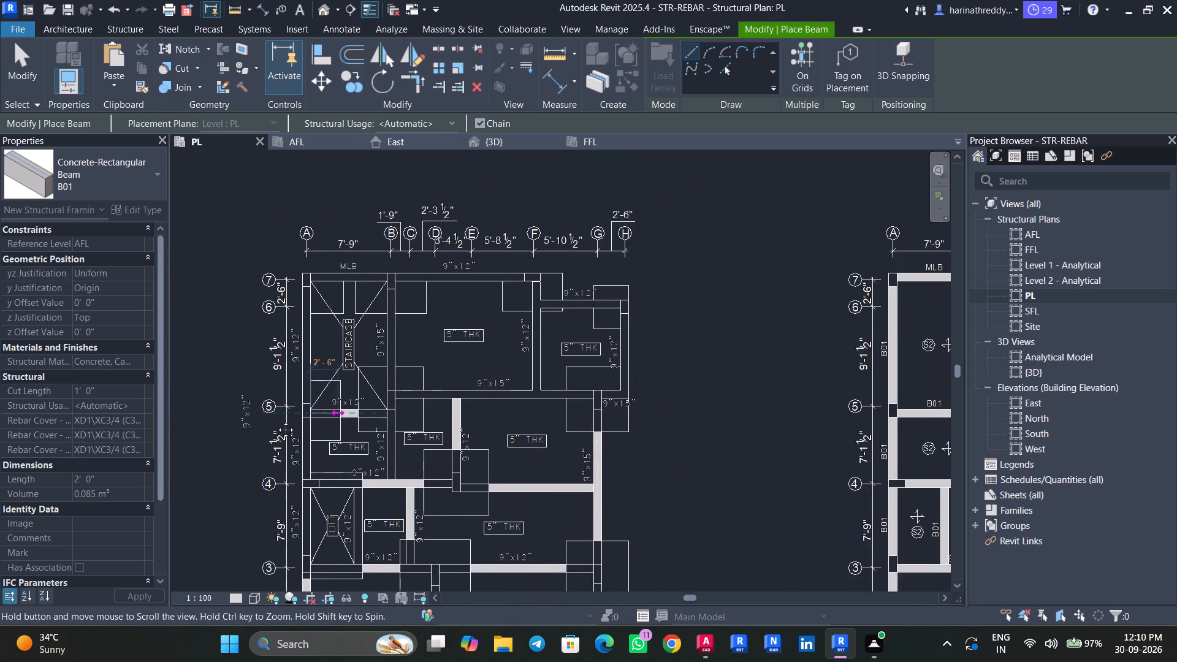
pyautogui.moveTo(276, 420); pyautogui.dragTo(275, 420, button='middle')
pyautogui.scroll(2, 322, 416)
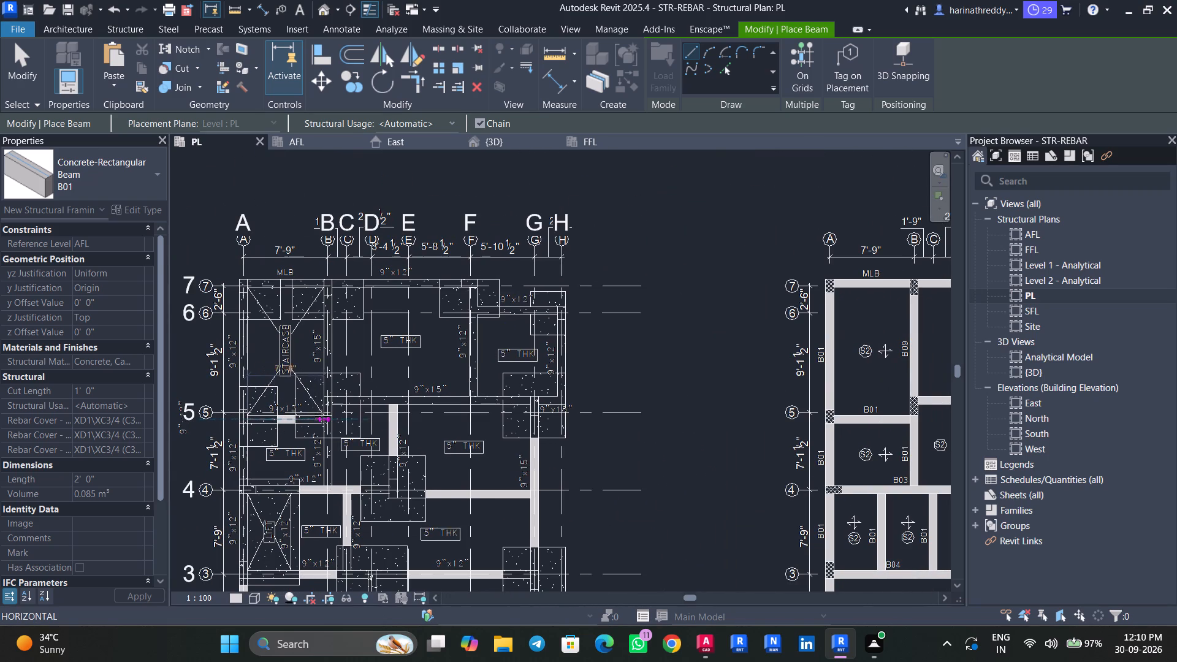
pyautogui.scroll(11, 322, 416)
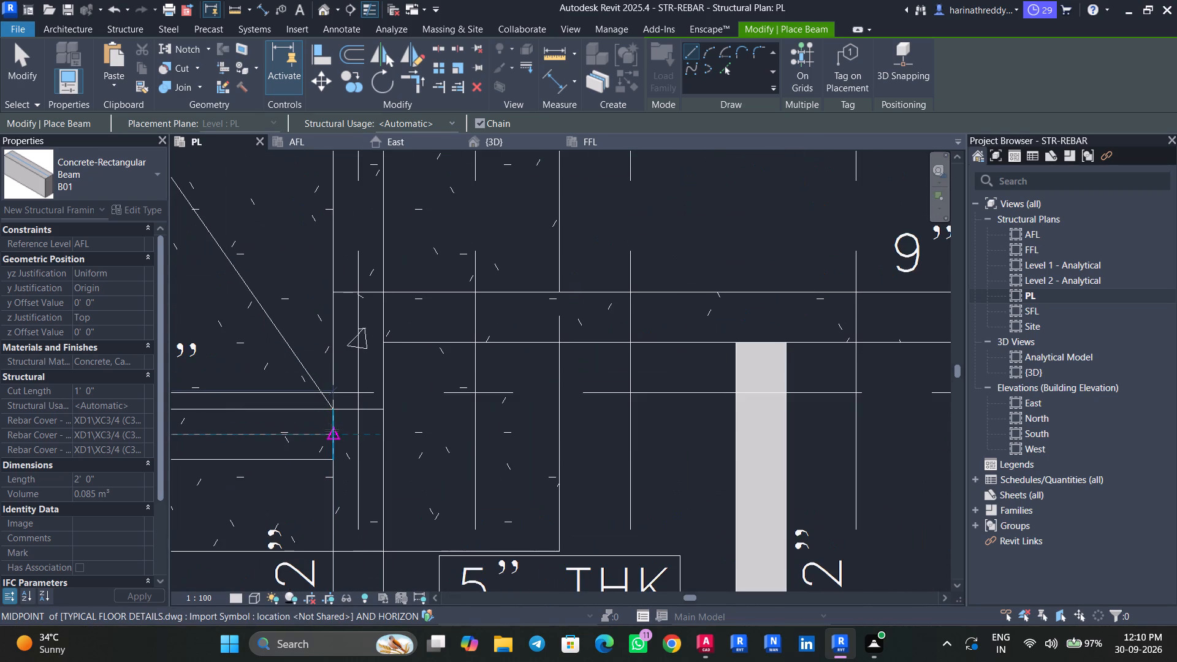
pyautogui.click(334, 433)
pyautogui.press('Escape')
pyautogui.press('Escape')
pyautogui.press('Escape')
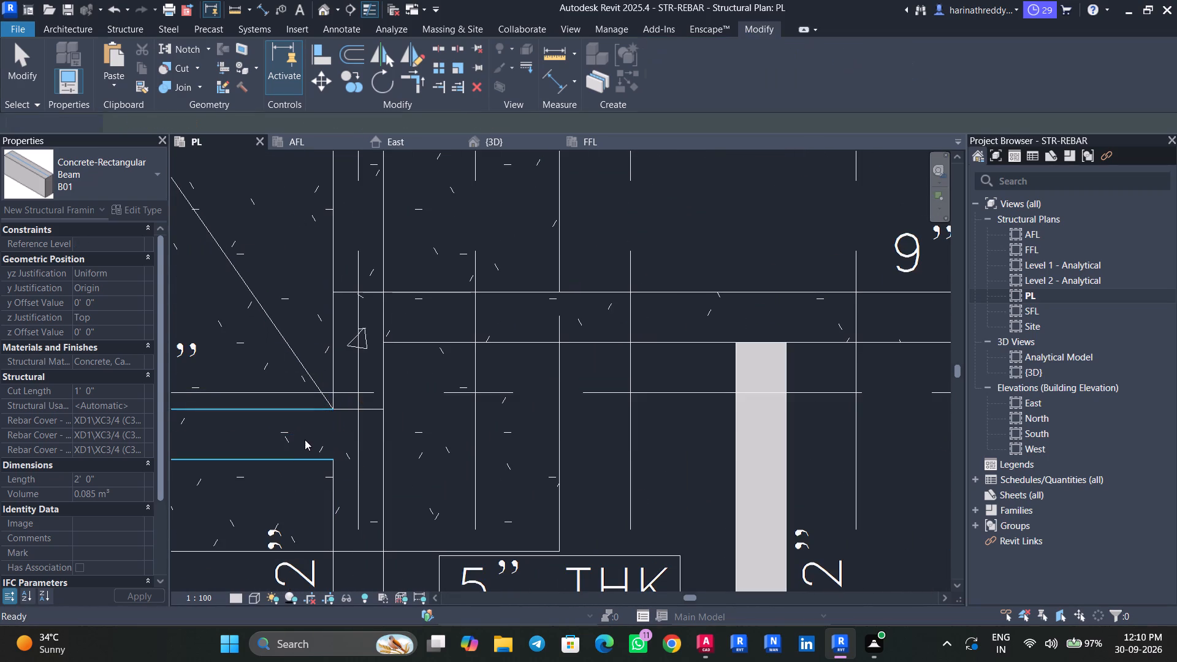
# On the PL plan, inspect the new grid 5 beam below the staircase and the adjoining beams and columns at grids A and B.
pyautogui.press('Escape')
pyautogui.click(298, 438)
pyautogui.scroll(-3, 286, 473)
pyautogui.moveTo(251, 478); pyautogui.dragTo(423, 467, button='middle')
pyautogui.moveTo(270, 466); pyautogui.dragTo(412, 463, button='middle')
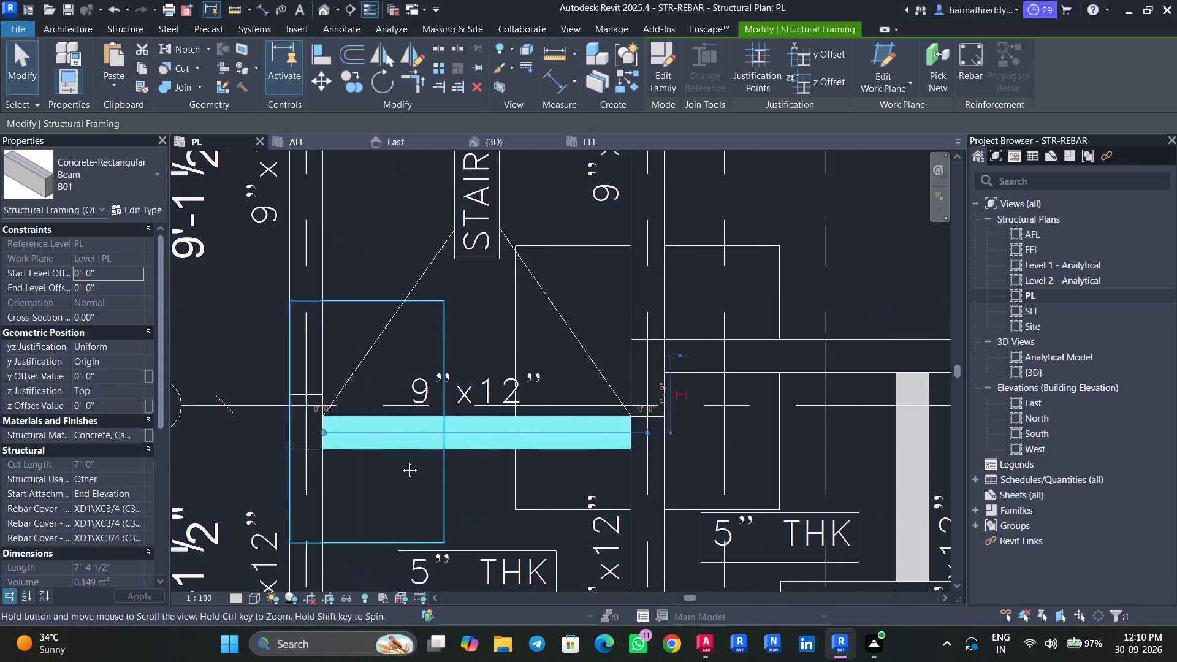
pyautogui.scroll(3, 349, 452)
pyautogui.press('Escape')
pyautogui.press('Escape')
pyautogui.click(278, 466)
pyautogui.press('Escape')
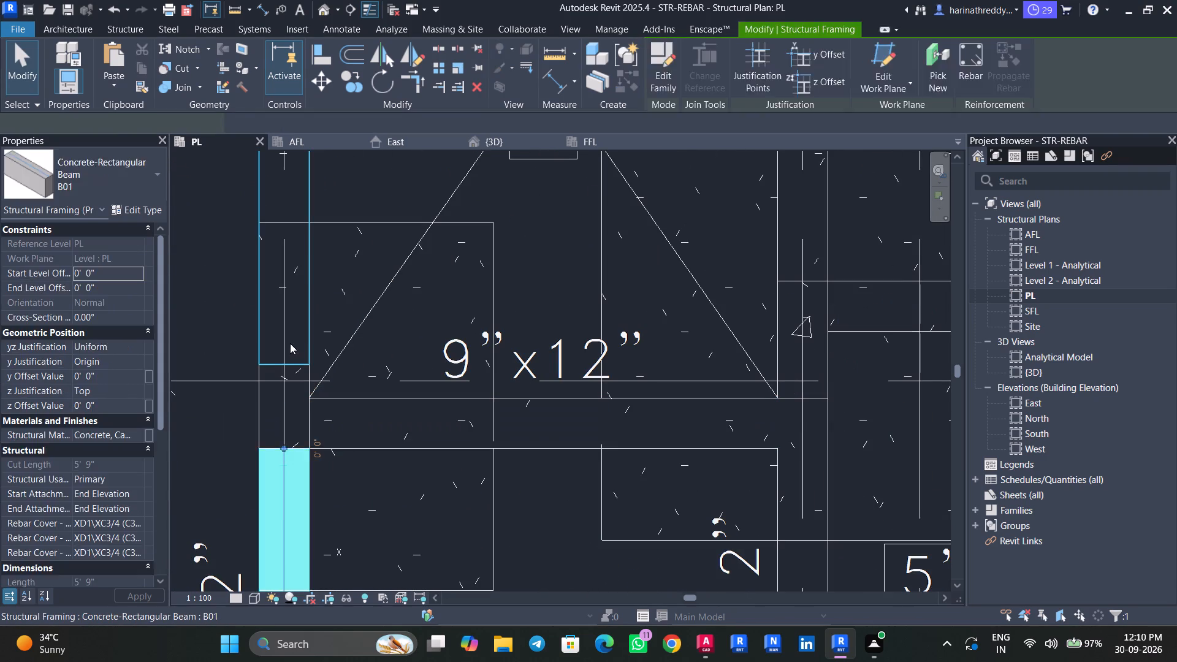
pyautogui.click(290, 341)
pyautogui.press('Escape')
pyautogui.click(280, 390)
pyautogui.press('Escape')
pyautogui.scroll(1, 430, 454)
pyautogui.scroll(-1, 430, 454)
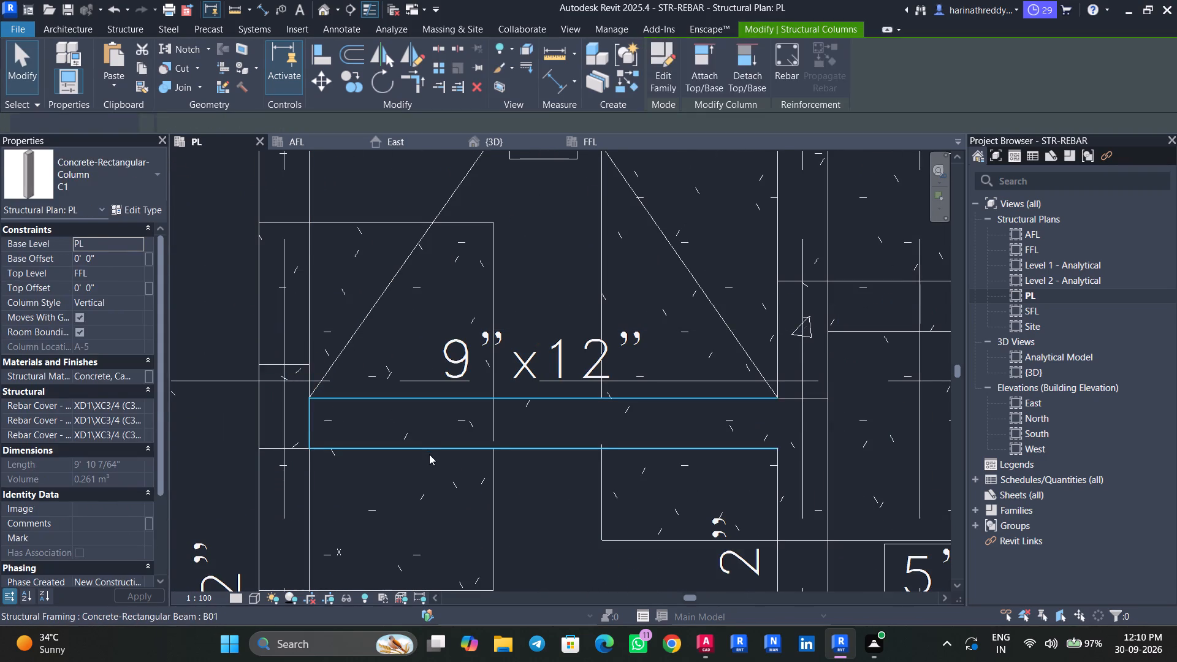
pyautogui.scroll(1, 429, 454)
pyautogui.scroll(-2, 429, 454)
pyautogui.moveTo(458, 468); pyautogui.dragTo(234, 471, button='middle')
pyautogui.click(547, 378)
pyautogui.press('Escape')
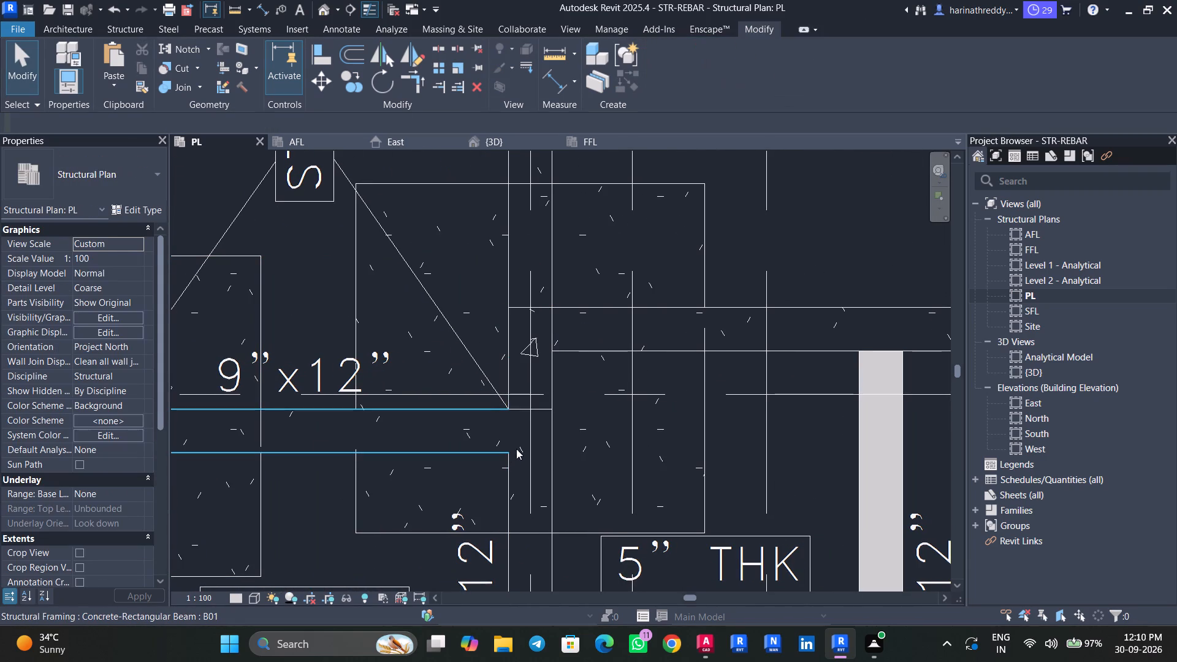
pyautogui.click(474, 433)
pyautogui.press('Escape')
pyautogui.click(538, 465)
pyautogui.press('Escape')
pyautogui.moveTo(575, 389); pyautogui.dragTo(511, 516, button='middle')
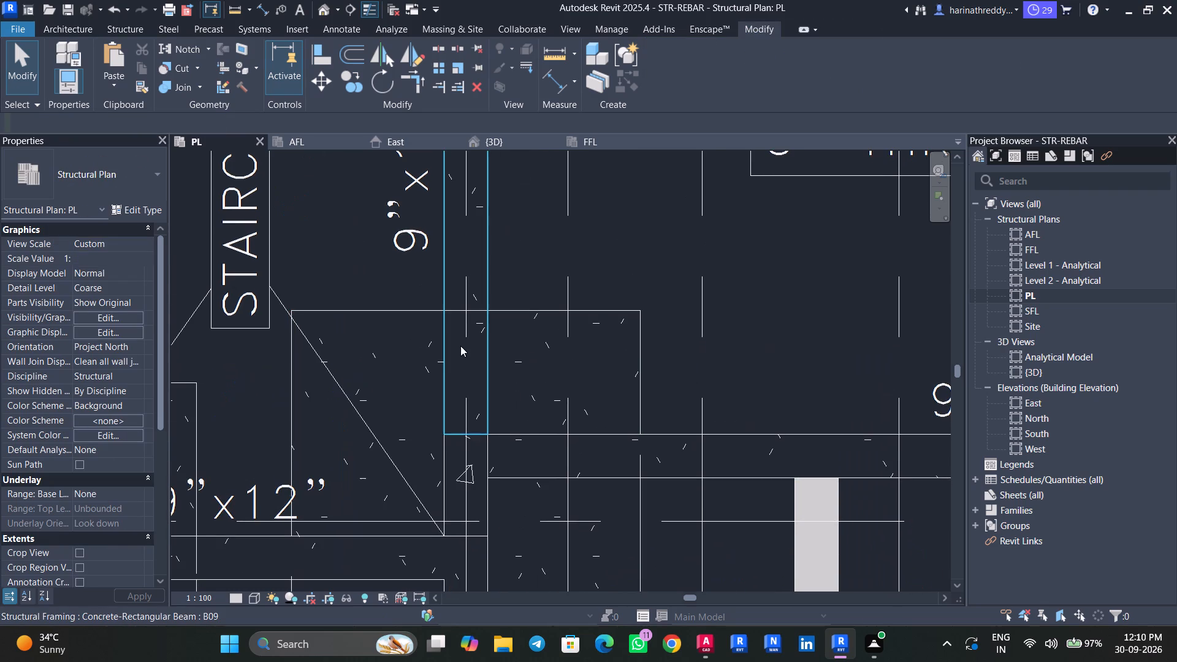
pyautogui.click(474, 343)
pyautogui.press('Escape')
pyautogui.press('Escape')
# In the 3D view, examine how the B09, B02 and B01 beams meet at the column on grids B and 5.
pyautogui.click(506, 149)
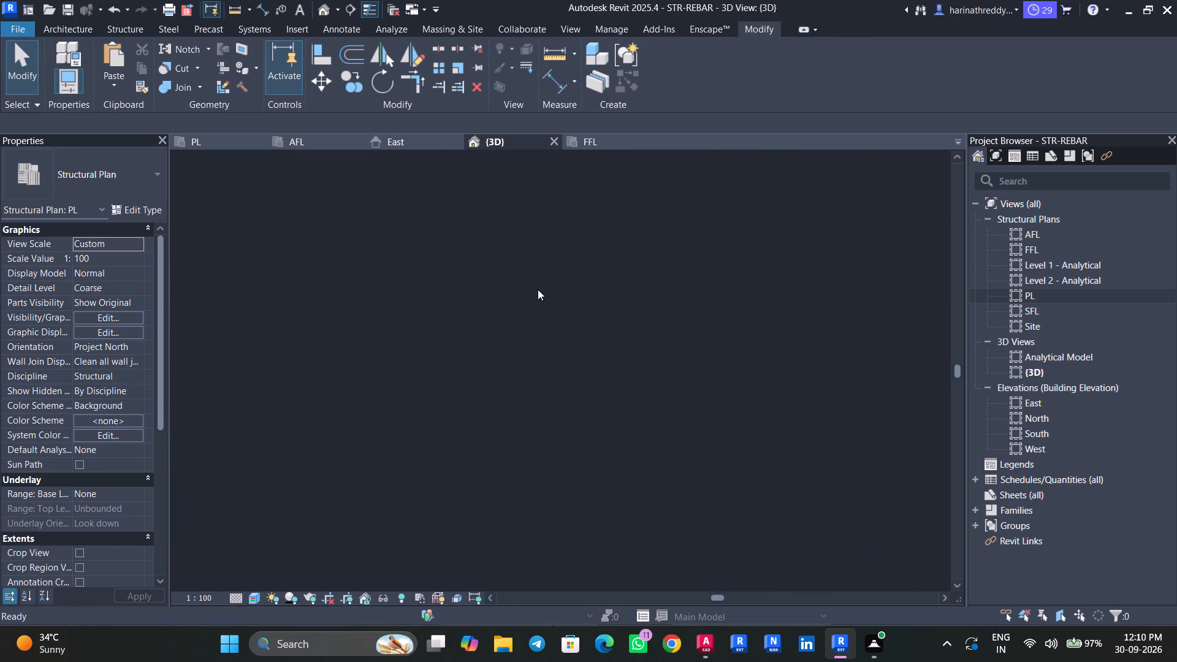
pyautogui.scroll(-3, 680, 390)
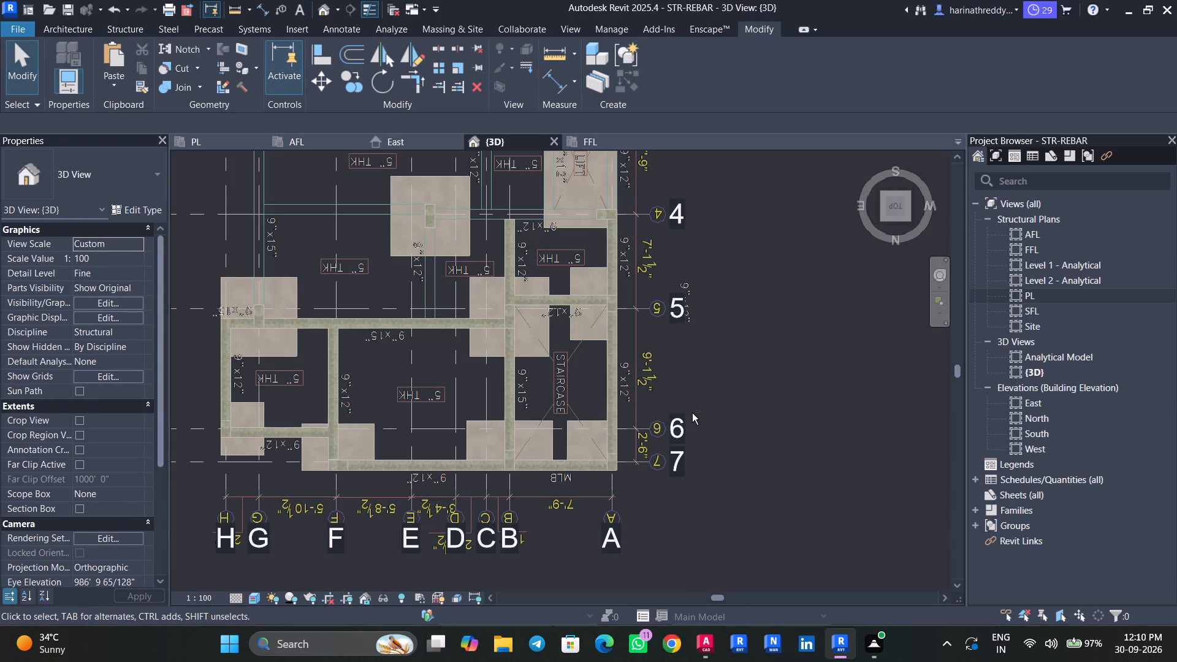
pyautogui.keyDown('shift'); pyautogui.moveTo(725, 386); pyautogui.dragTo(745, 351, button='middle'); pyautogui.keyUp('shift')
pyautogui.moveTo(718, 406); pyautogui.dragTo(737, 294, button='middle')
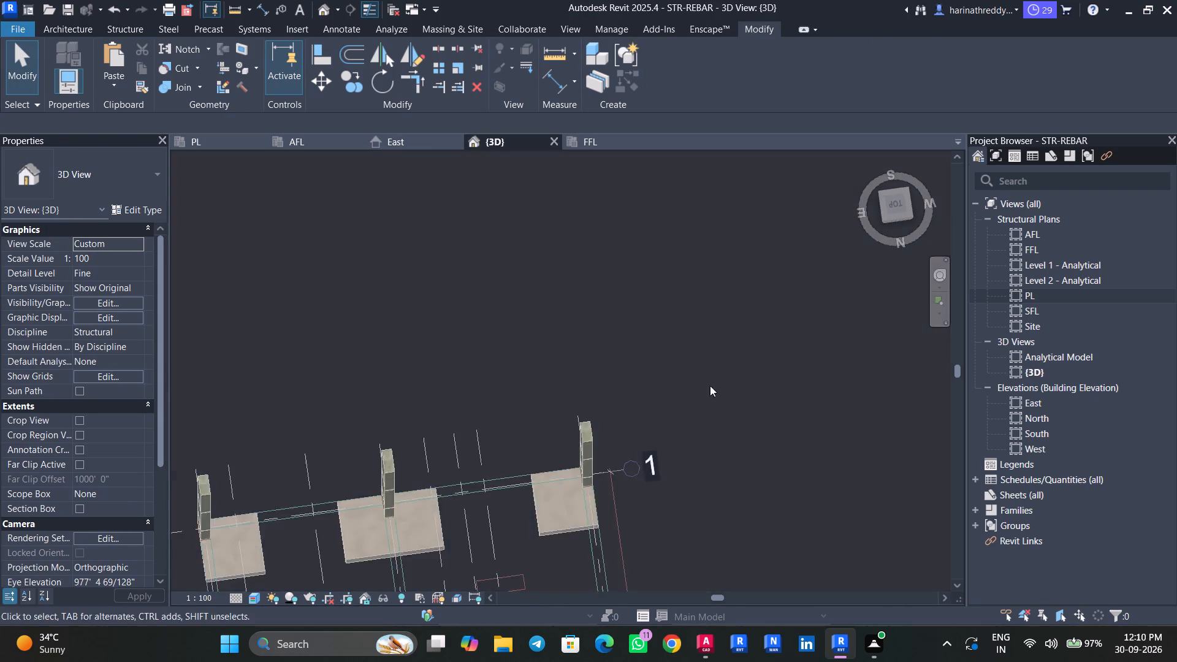
pyautogui.moveTo(709, 387); pyautogui.dragTo(730, 198, button='middle')
pyautogui.moveTo(706, 335); pyautogui.dragTo(757, 204, button='middle')
pyautogui.scroll(-6, 728, 318)
pyautogui.scroll(1, 728, 319)
pyautogui.keyDown('shift'); pyautogui.moveTo(827, 437); pyautogui.dragTo(829, 421, button='middle'); pyautogui.keyUp('shift')
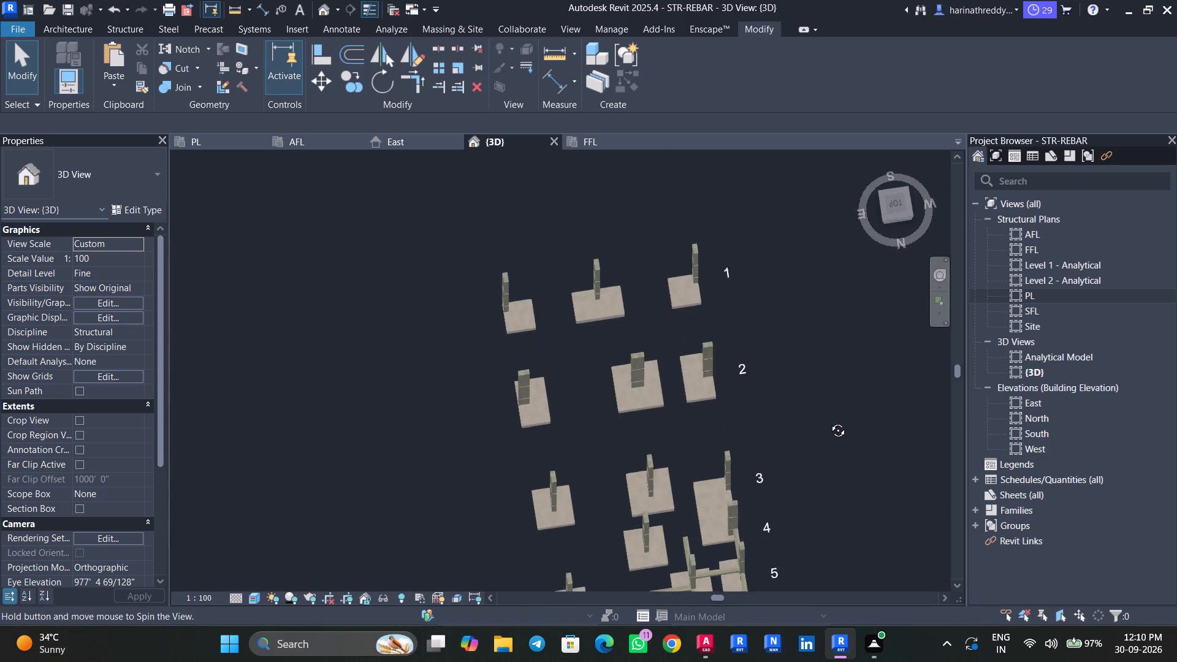
pyautogui.keyDown('shift'); pyautogui.moveTo(829, 421); pyautogui.dragTo(829, 248, button='middle'); pyautogui.keyUp('shift')
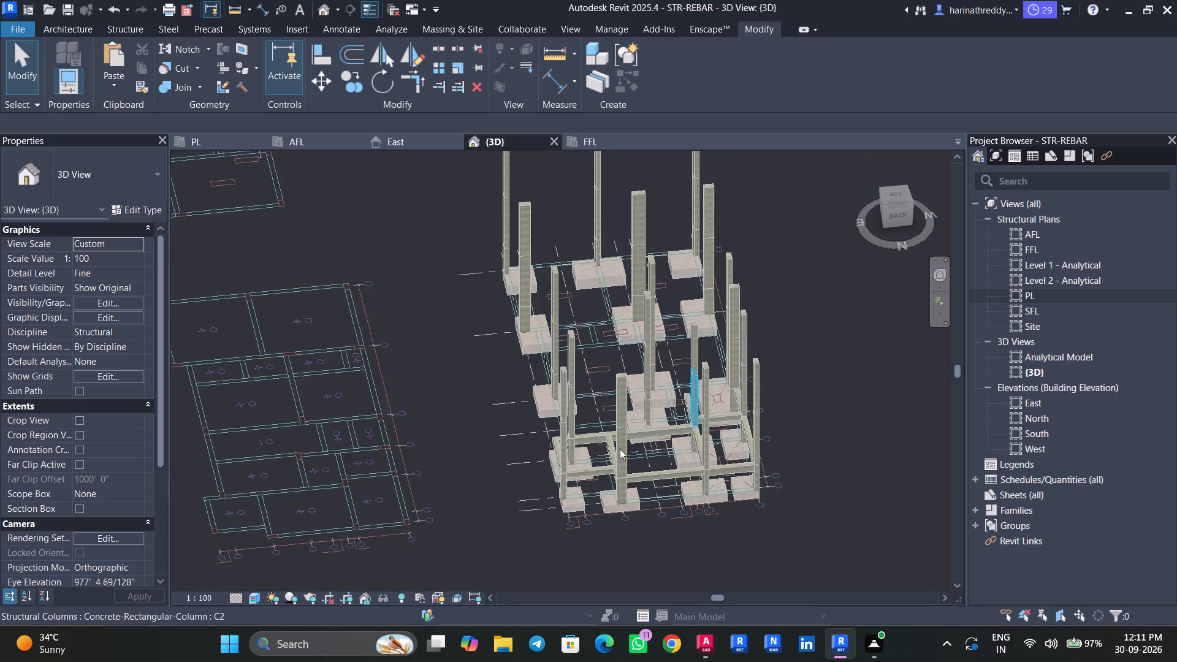
pyautogui.scroll(4, 483, 482)
pyautogui.keyDown('shift'); pyautogui.moveTo(487, 479); pyautogui.dragTo(501, 469, button='middle'); pyautogui.keyUp('shift')
pyautogui.moveTo(501, 469); pyautogui.dragTo(160, 300, button='middle')
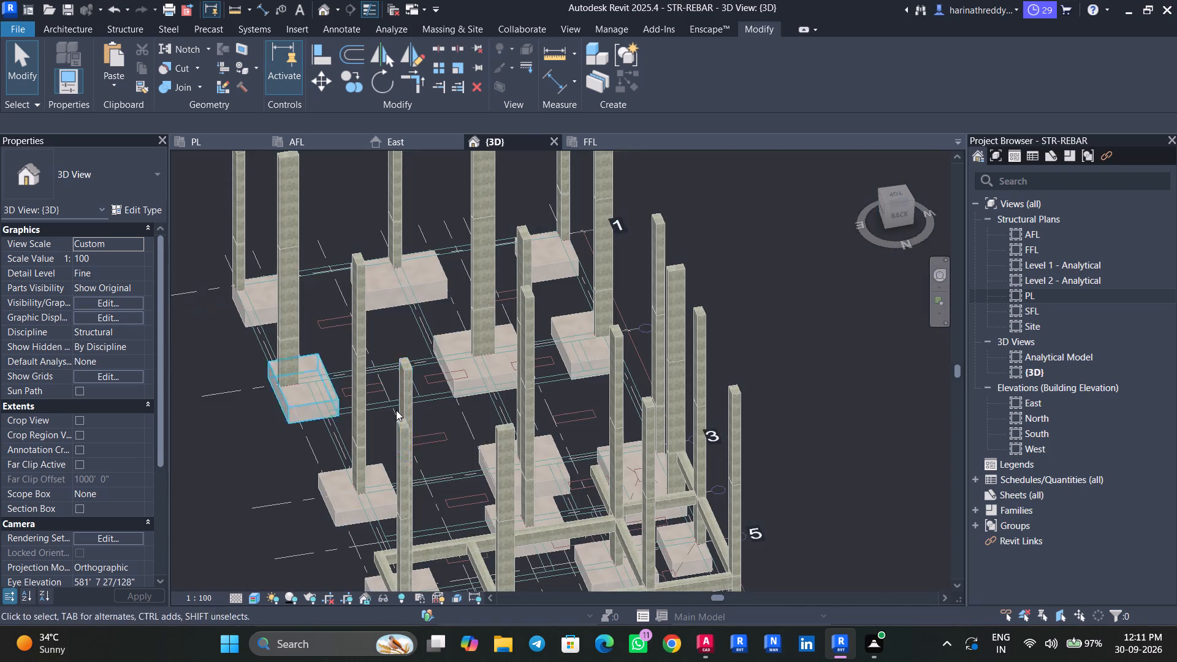
pyautogui.keyDown('shift'); pyautogui.moveTo(812, 533); pyautogui.dragTo(833, 519, button='middle'); pyautogui.keyUp('shift')
pyautogui.keyDown('shift'); pyautogui.scroll(1, 833, 519); pyautogui.keyUp('shift')
pyautogui.moveTo(853, 503); pyautogui.dragTo(646, 316, button='middle')
pyautogui.moveTo(738, 434); pyautogui.dragTo(703, 287, button='middle')
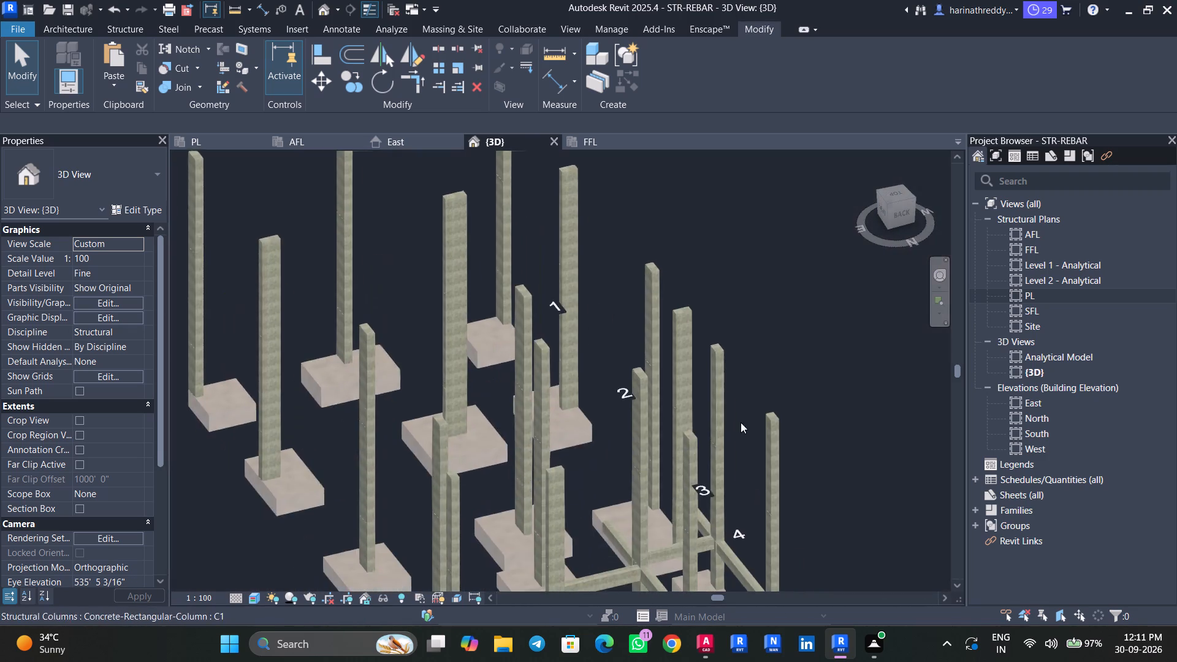
pyautogui.moveTo(742, 419); pyautogui.dragTo(790, 262, button='middle')
pyautogui.scroll(1, 772, 315)
pyautogui.moveTo(872, 413); pyautogui.dragTo(894, 314, button='middle')
pyautogui.scroll(4, 658, 433)
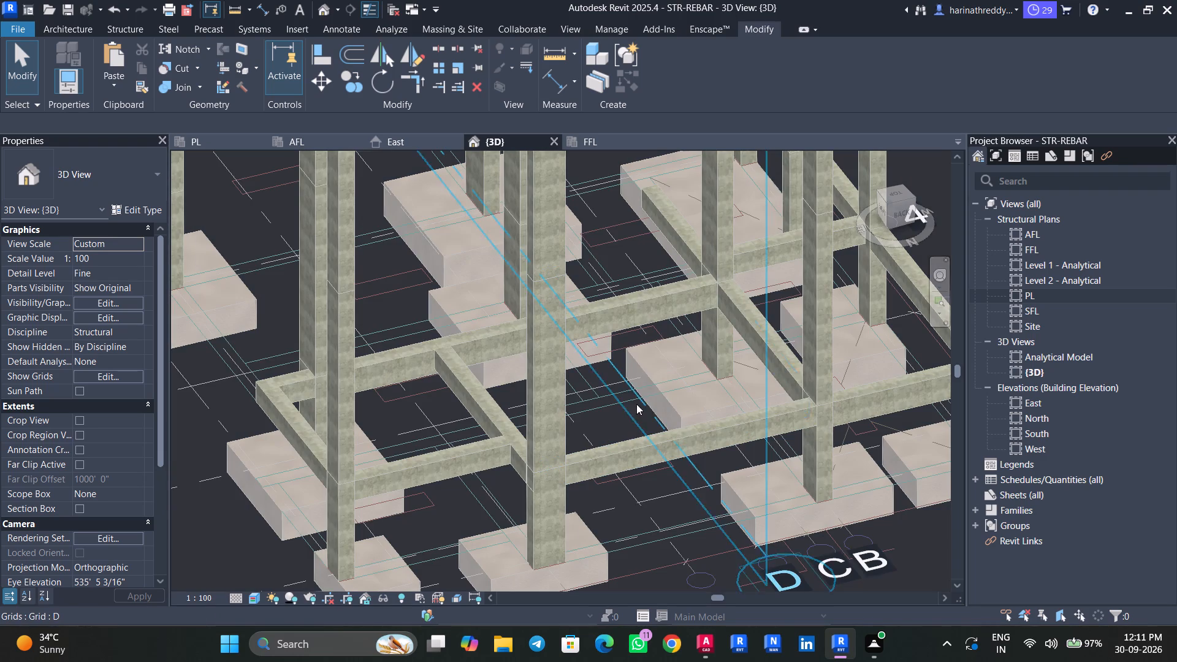
pyautogui.moveTo(607, 422); pyautogui.dragTo(547, 495, button='middle')
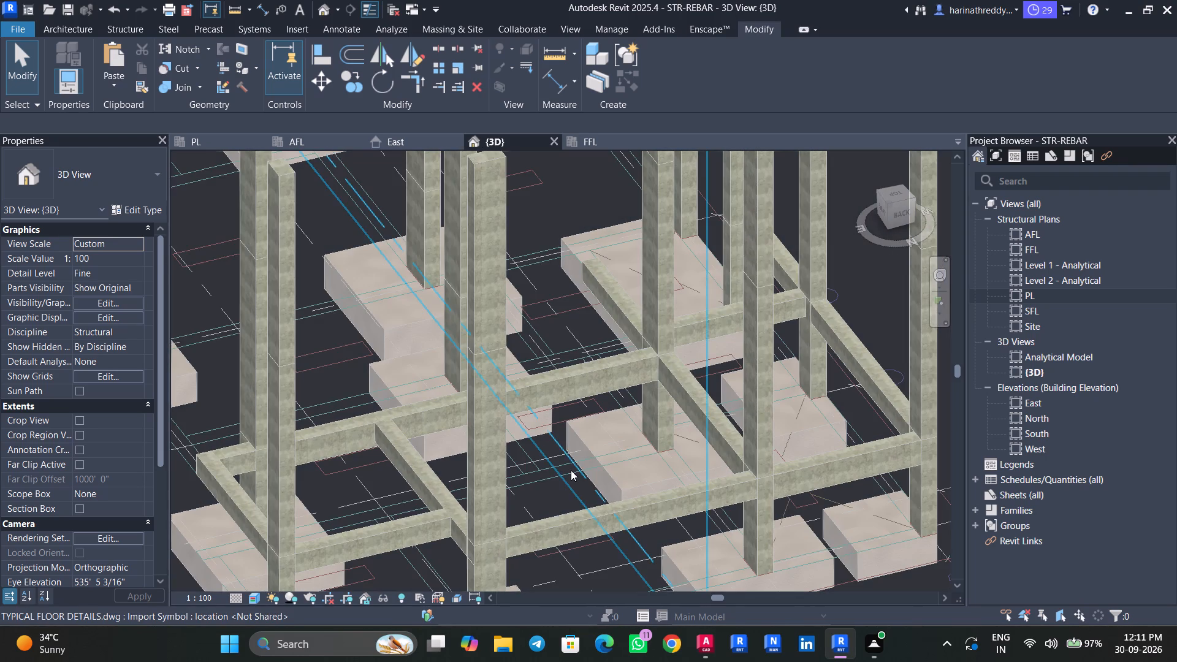
pyautogui.scroll(-1, 569, 470)
pyautogui.scroll(1, 569, 471)
pyautogui.scroll(-1, 569, 471)
pyautogui.click(661, 395)
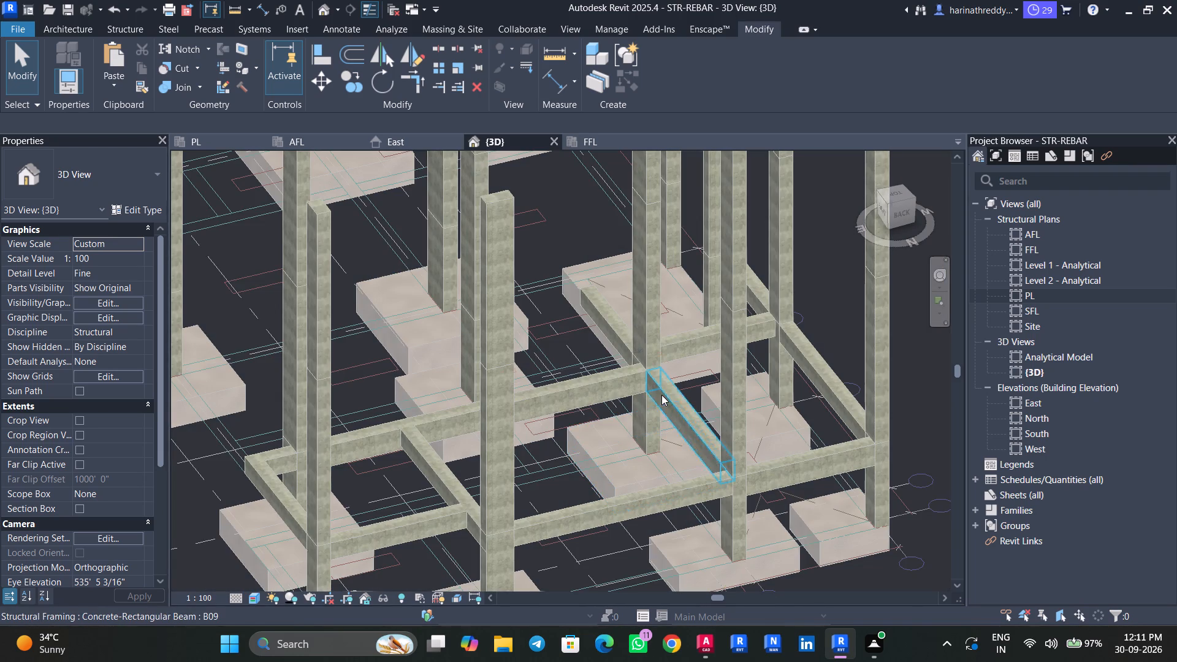
pyautogui.scroll(9, 659, 381)
pyautogui.press('Escape')
pyautogui.press('Escape')
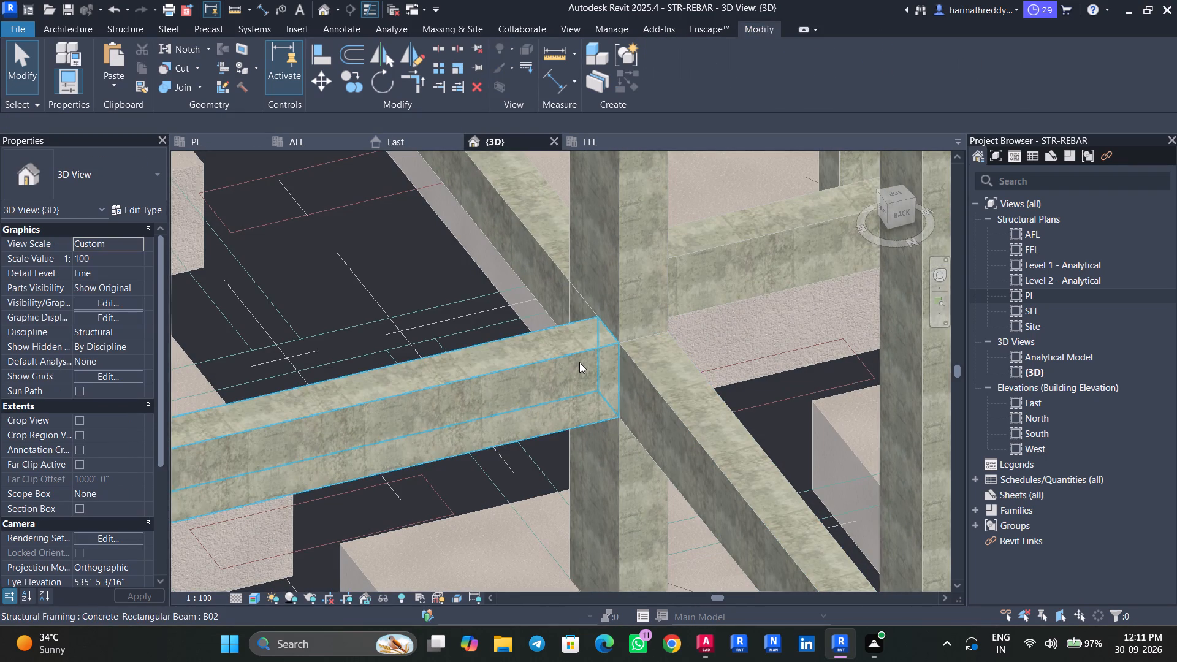
pyautogui.click(579, 362)
pyautogui.press('Escape')
pyautogui.press('Escape')
pyautogui.click(700, 278)
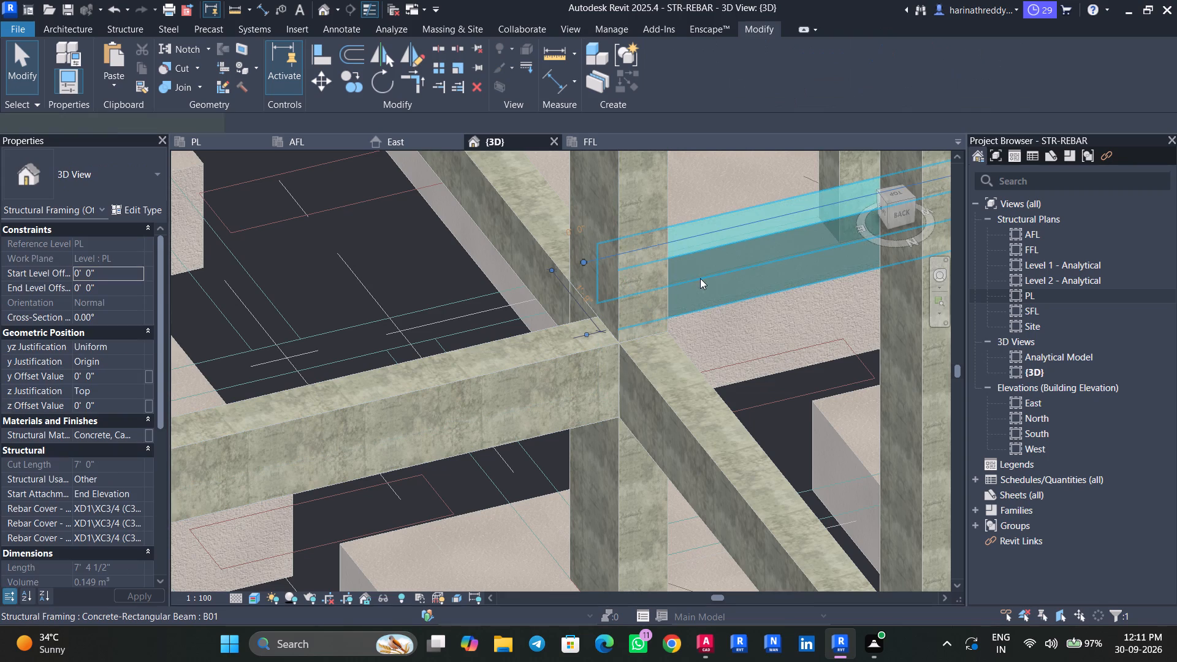
pyautogui.press('Escape')
pyautogui.press('Escape')
pyautogui.press('Escape')
pyautogui.press('Escape')
pyautogui.press('Escape')
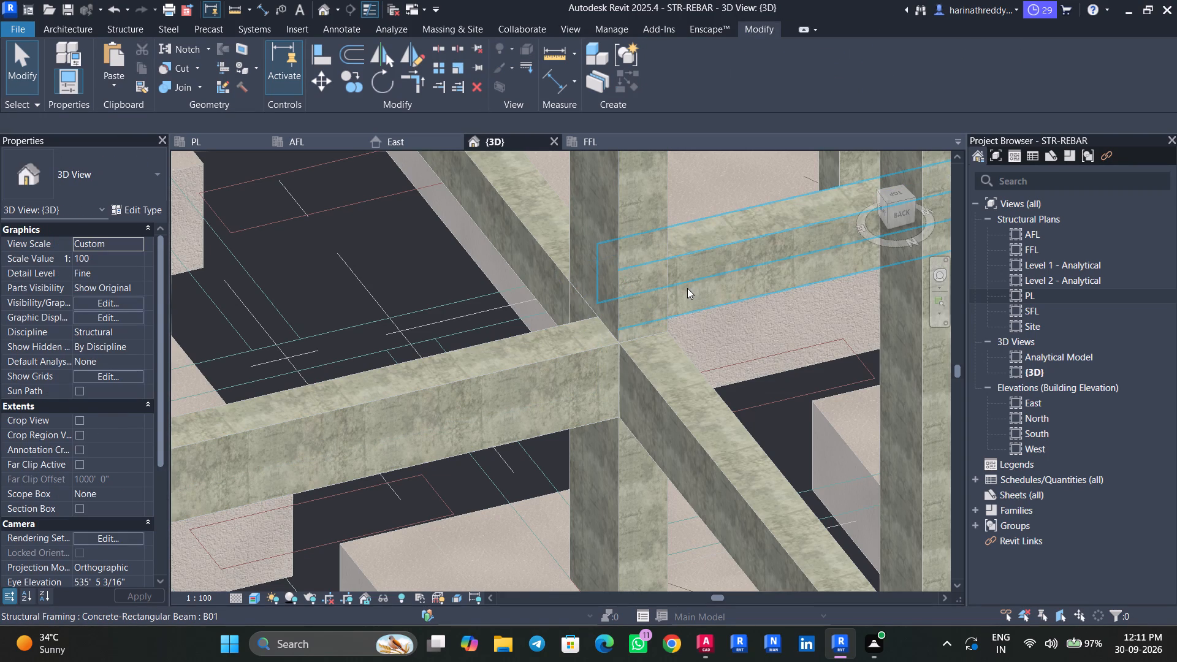
pyautogui.press('Escape')
pyautogui.press('Escape')
pyautogui.press('Escape')
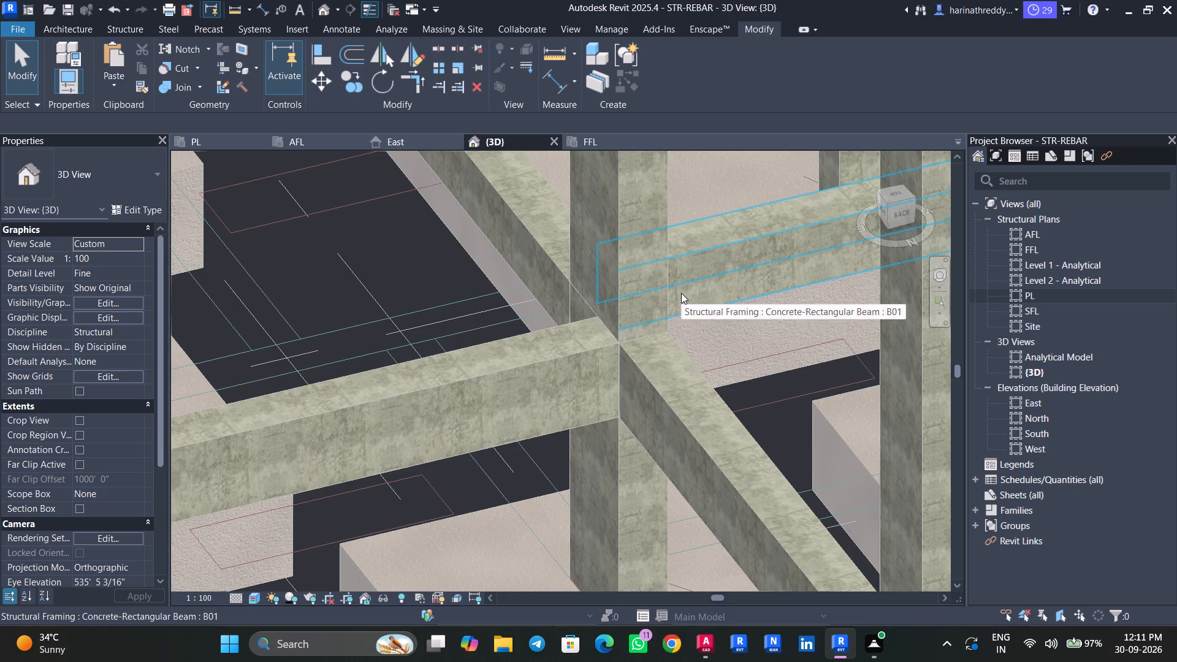
# Orient the 3D view to the model's Left side and examine the B01, B02 and B12 beam junctions near grid 5.
pyautogui.click(904, 216)
pyautogui.click(915, 208)
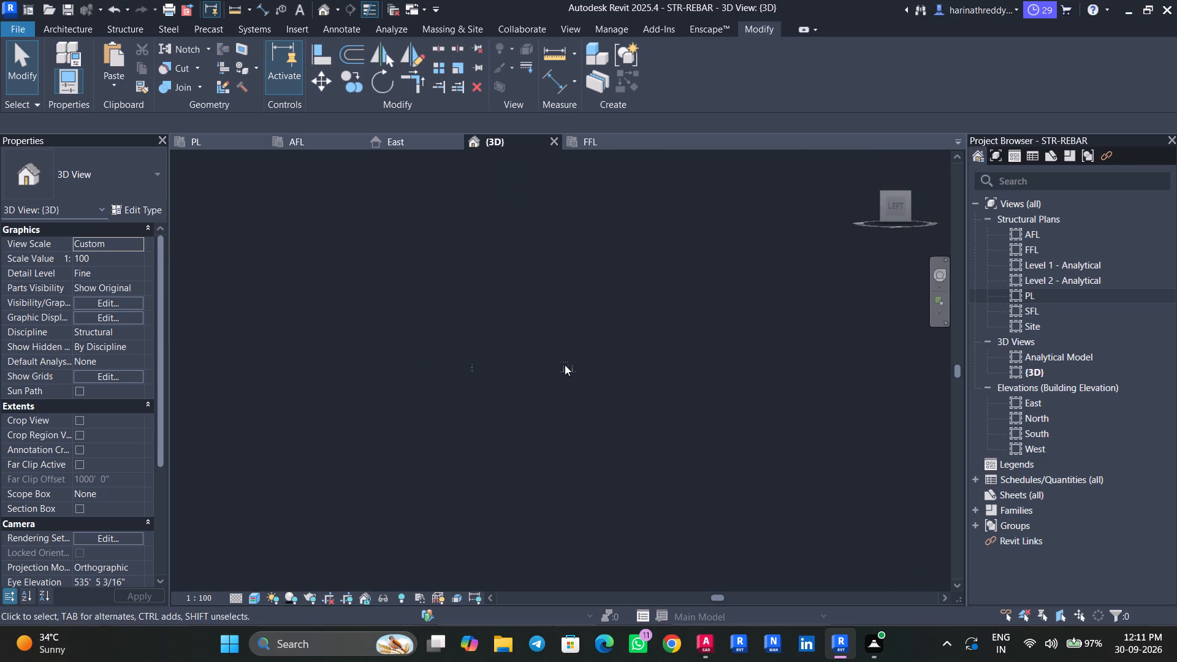
pyautogui.scroll(20, 557, 367)
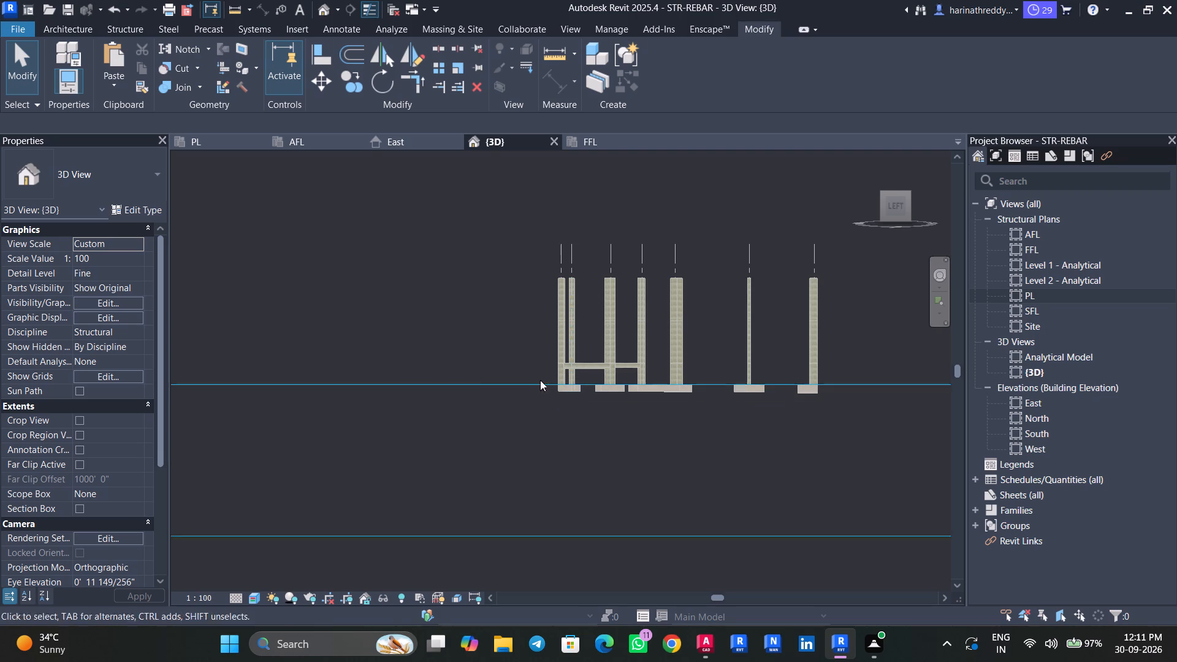
pyautogui.keyDown('shift'); pyautogui.moveTo(437, 311); pyautogui.dragTo(450, 327, button='middle'); pyautogui.keyUp('shift')
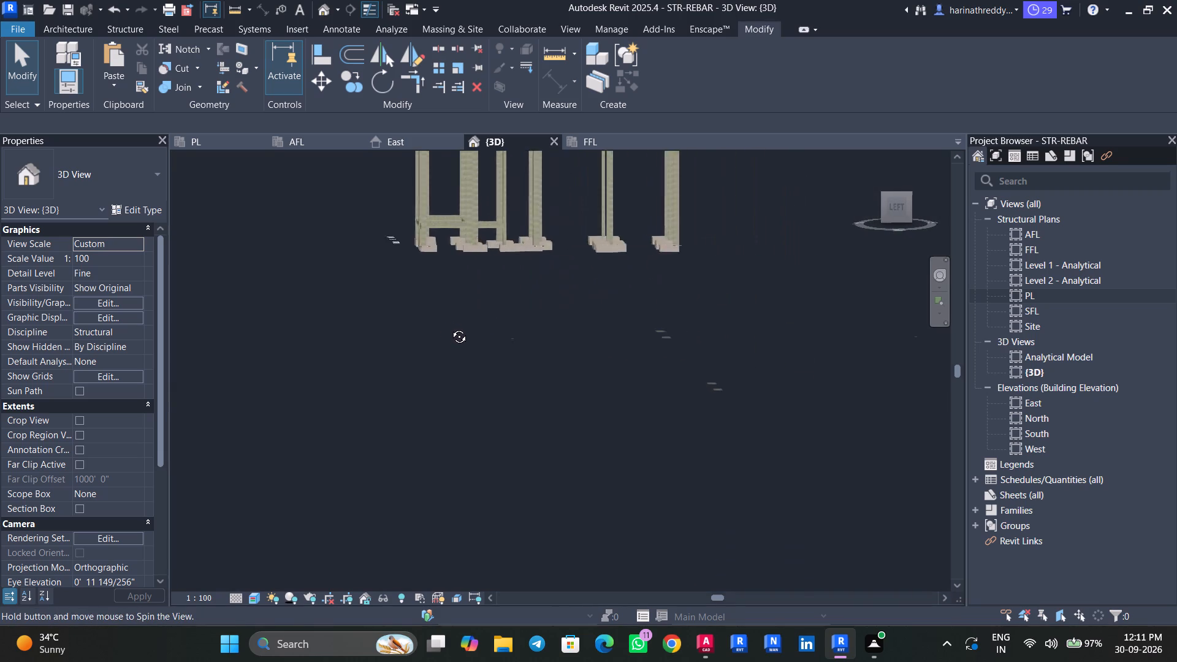
pyautogui.keyDown('shift'); pyautogui.moveTo(450, 327); pyautogui.dragTo(463, 329, button='middle'); pyautogui.keyUp('shift')
pyautogui.moveTo(452, 332); pyautogui.dragTo(569, 514, button='middle')
pyautogui.scroll(5, 275, 409)
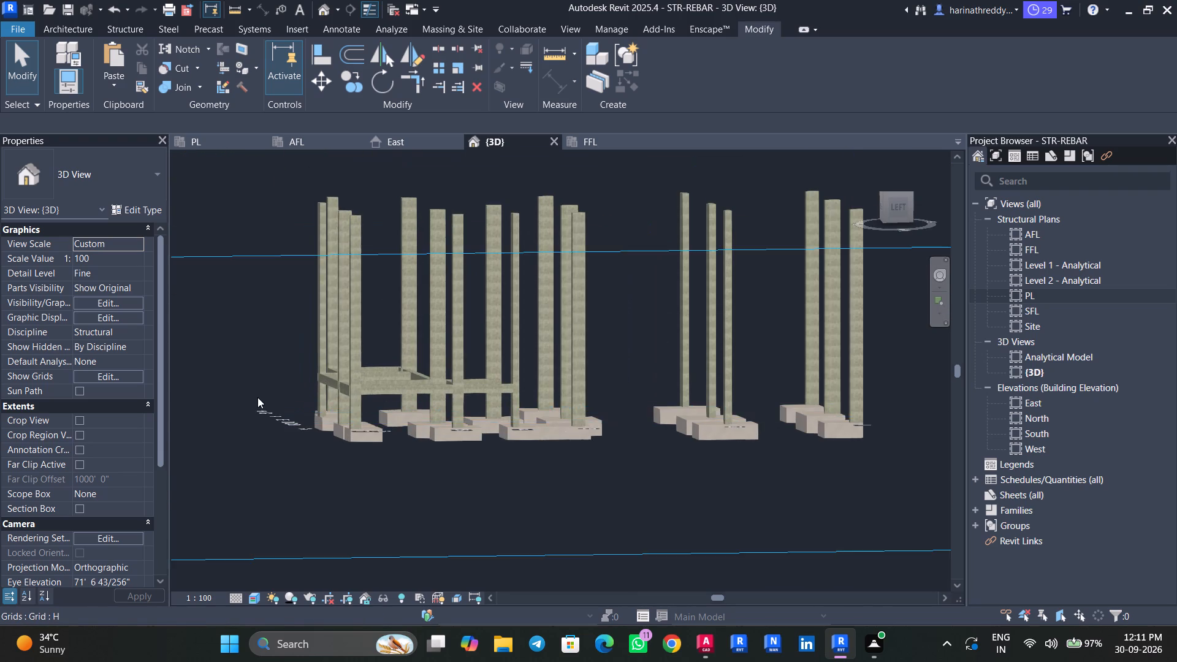
pyautogui.keyDown('shift'); pyautogui.moveTo(281, 354); pyautogui.dragTo(285, 365, button='middle'); pyautogui.keyUp('shift')
pyautogui.moveTo(294, 363); pyautogui.dragTo(552, 578, button='middle')
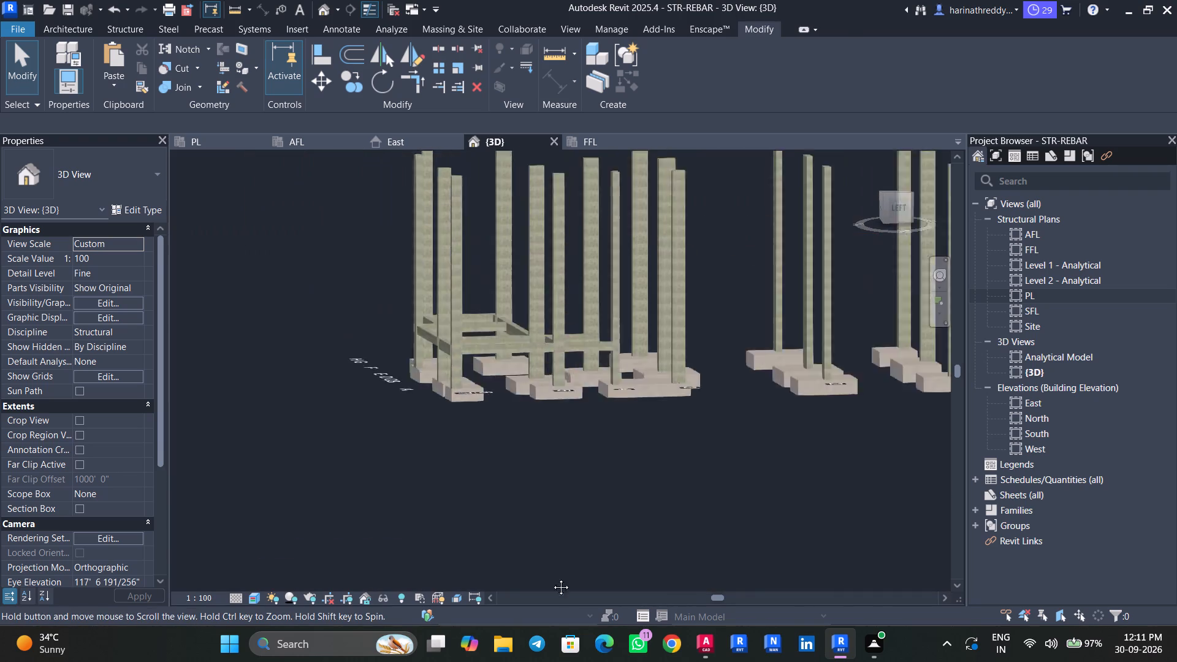
pyautogui.moveTo(552, 578); pyautogui.dragTo(581, 623, button='middle')
pyautogui.scroll(12, 585, 444)
pyautogui.scroll(4, 497, 417)
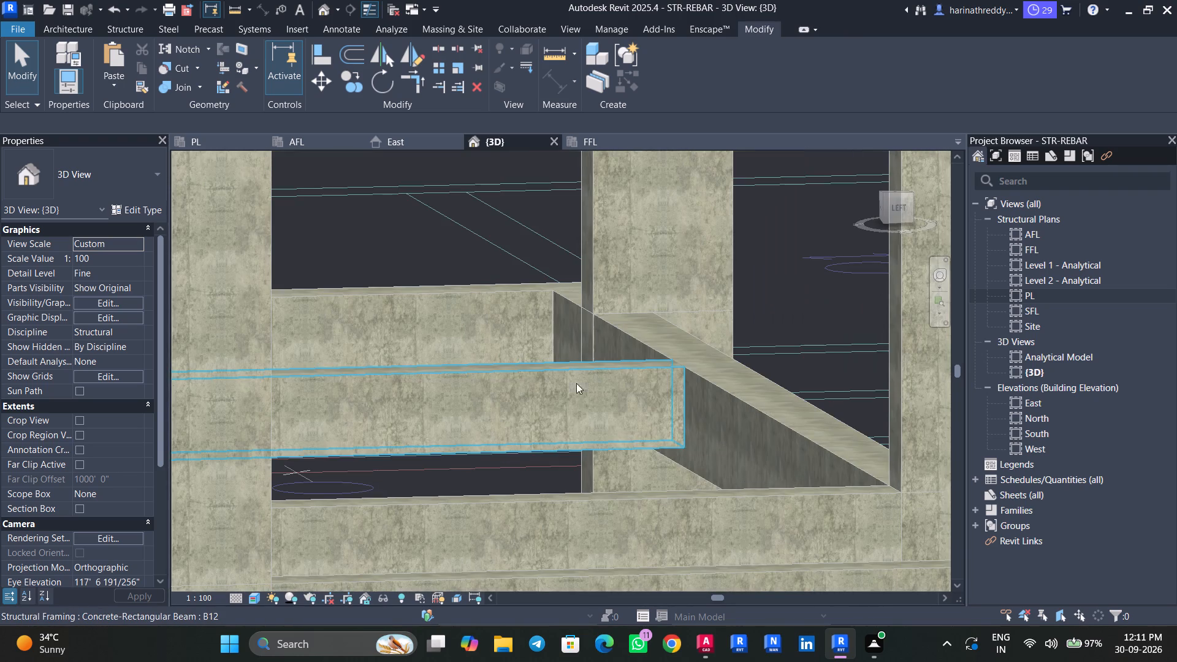
pyautogui.press('Escape')
pyautogui.click(621, 332)
pyautogui.press('Escape')
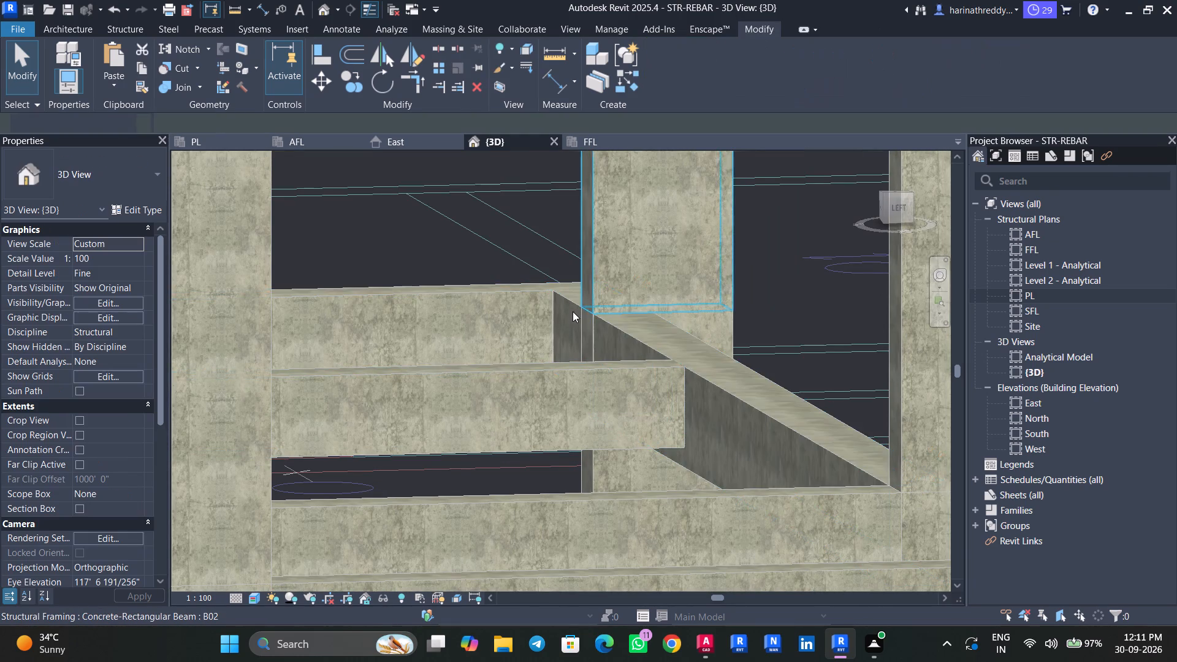
pyautogui.scroll(4, 571, 310)
pyautogui.click(571, 309)
pyautogui.press('Escape')
pyautogui.click(462, 305)
pyautogui.scroll(-3, 462, 305)
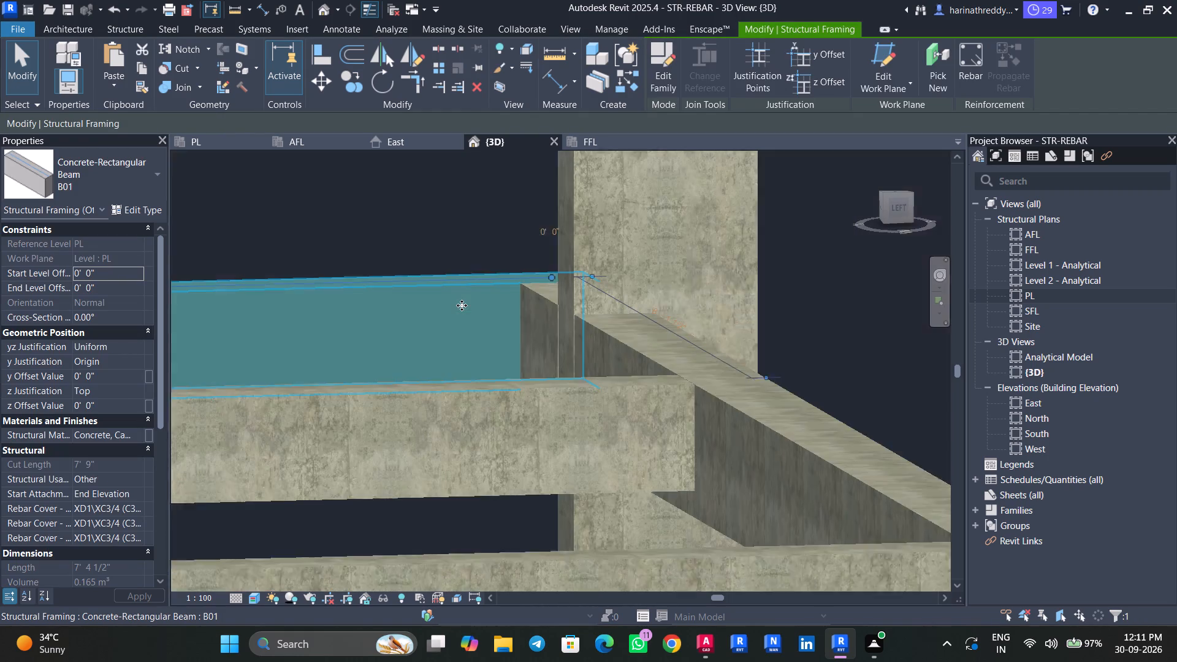
pyautogui.press('Escape')
pyautogui.click(432, 392)
pyautogui.press('Escape')
pyautogui.press('Escape')
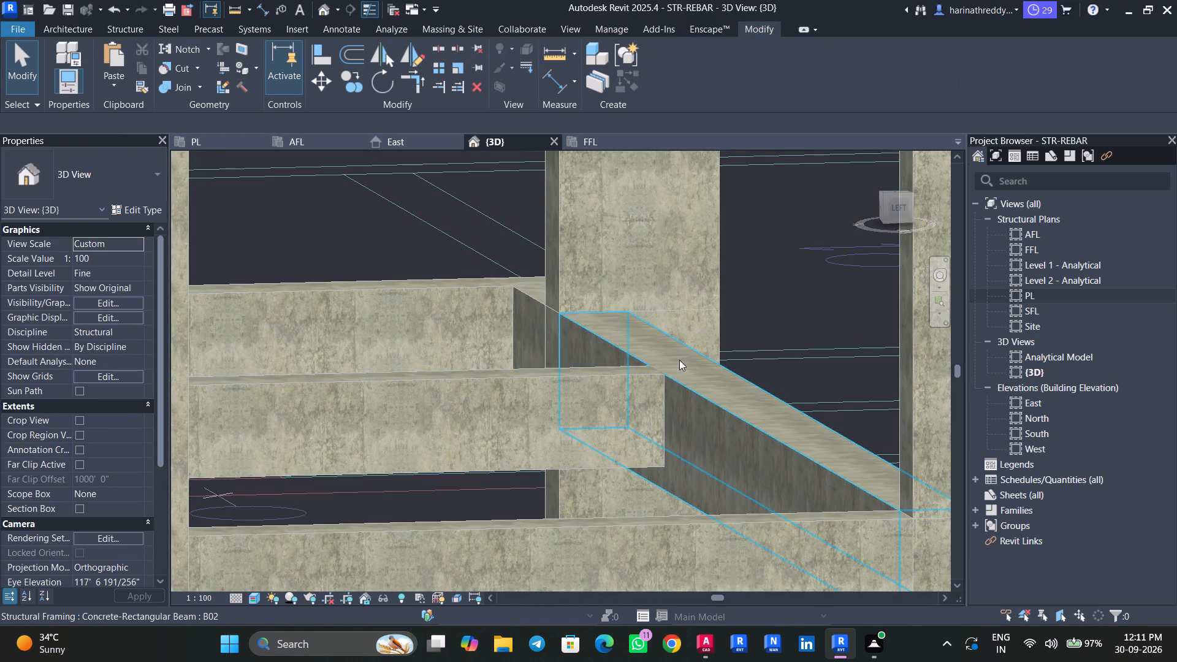
pyautogui.click(679, 360)
pyautogui.press('Escape')
pyautogui.moveTo(809, 305); pyautogui.dragTo(791, 250, button='middle')
pyautogui.press('Escape')
pyautogui.moveTo(531, 420); pyautogui.dragTo(540, 392, button='middle')
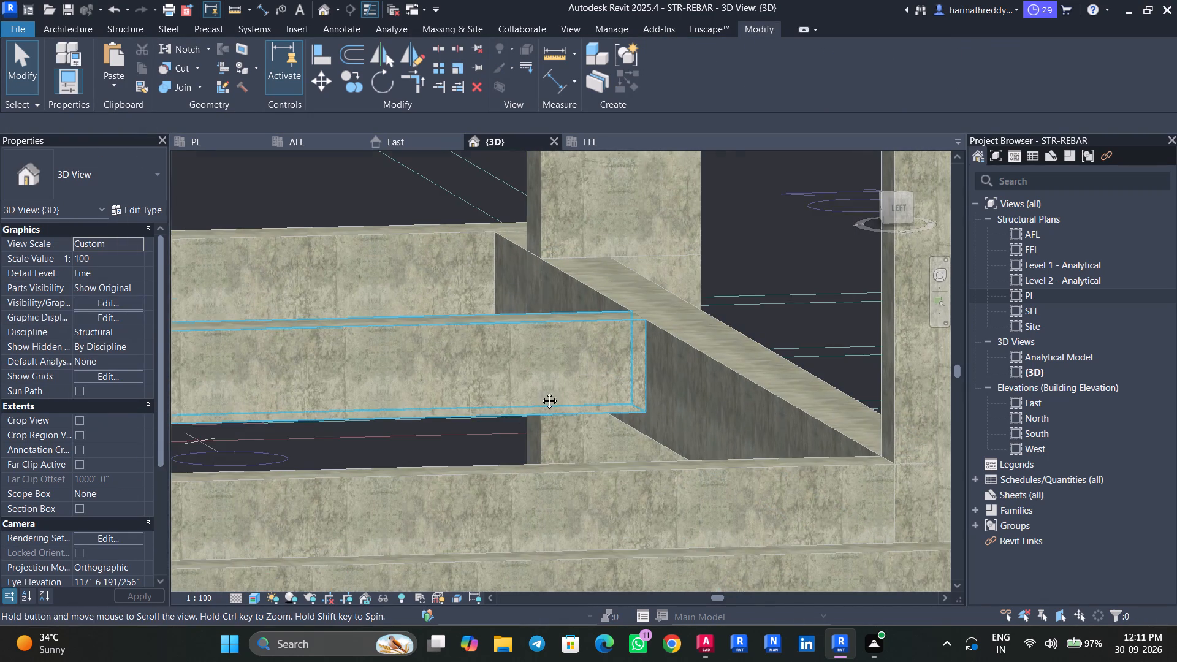
pyautogui.moveTo(540, 392); pyautogui.dragTo(546, 267, button='middle')
pyautogui.click(519, 382)
pyautogui.press('Escape')
pyautogui.click(525, 435)
pyautogui.scroll(-8, 525, 435)
pyautogui.press('Escape')
pyautogui.press('Escape')
# Examine the B09 and B01 beams along grid 7 and the B01 and B12 beams behind them in the 3D view.
pyautogui.click(348, 429)
pyautogui.scroll(3, 327, 426)
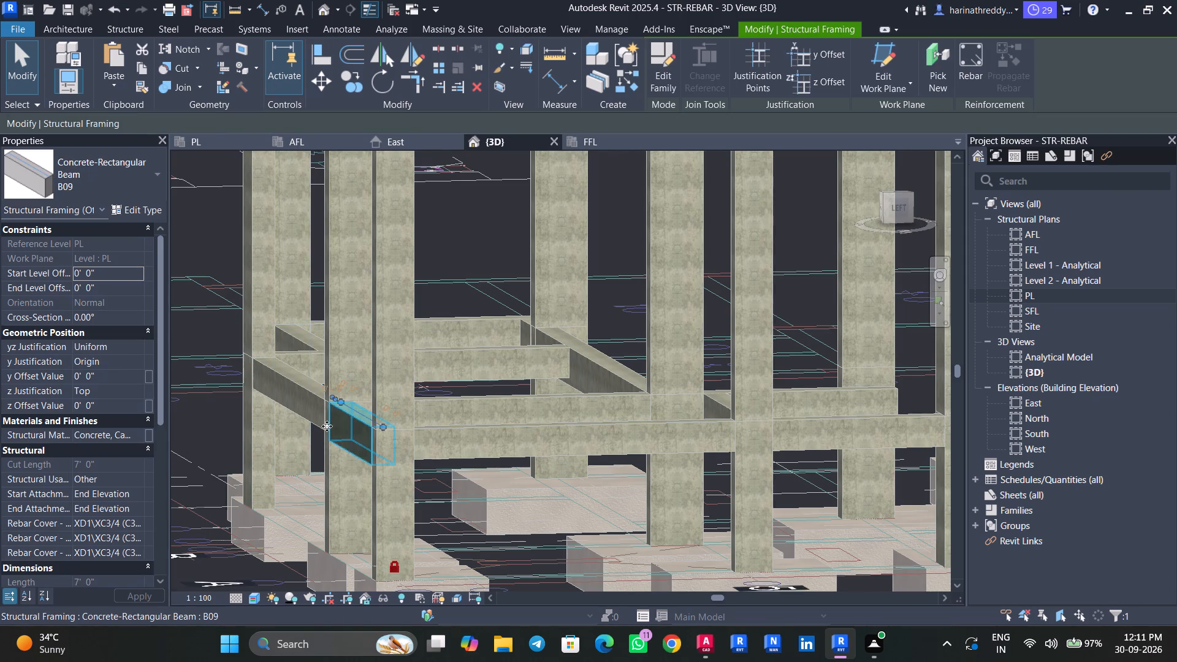
pyautogui.scroll(6, 327, 426)
pyautogui.press('Escape')
pyautogui.press('Escape')
pyautogui.click(259, 366)
pyautogui.press('Escape')
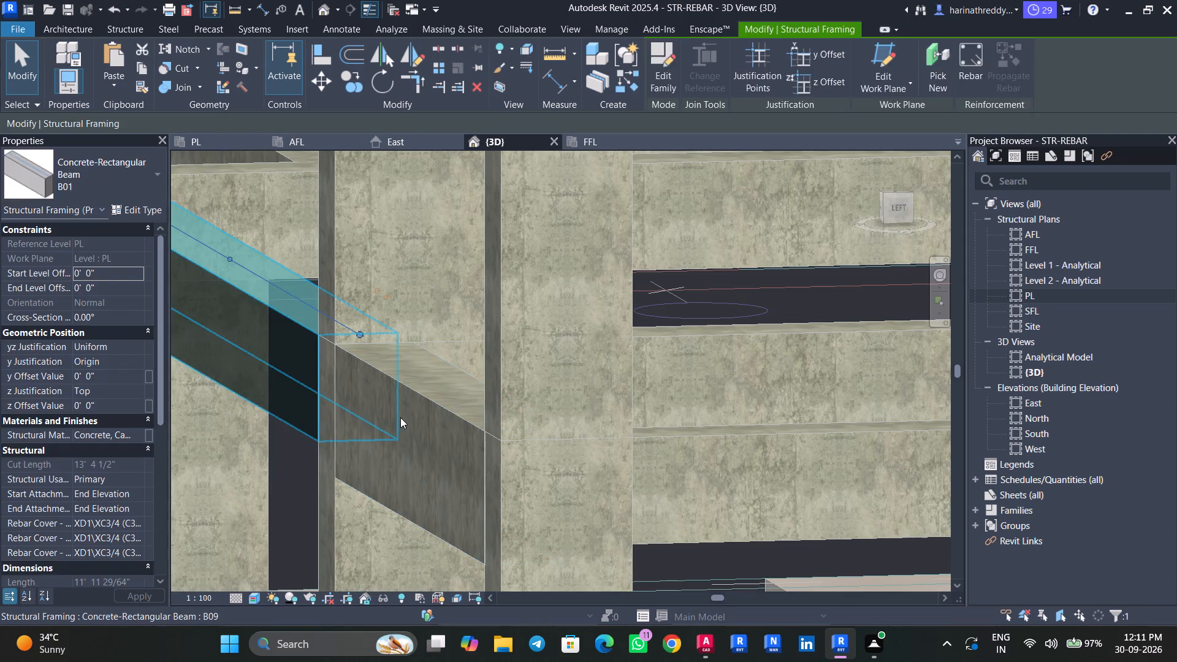
pyautogui.click(400, 417)
pyautogui.scroll(-4, 400, 417)
pyautogui.moveTo(400, 417); pyautogui.dragTo(490, 554, button='middle')
pyautogui.press('Escape')
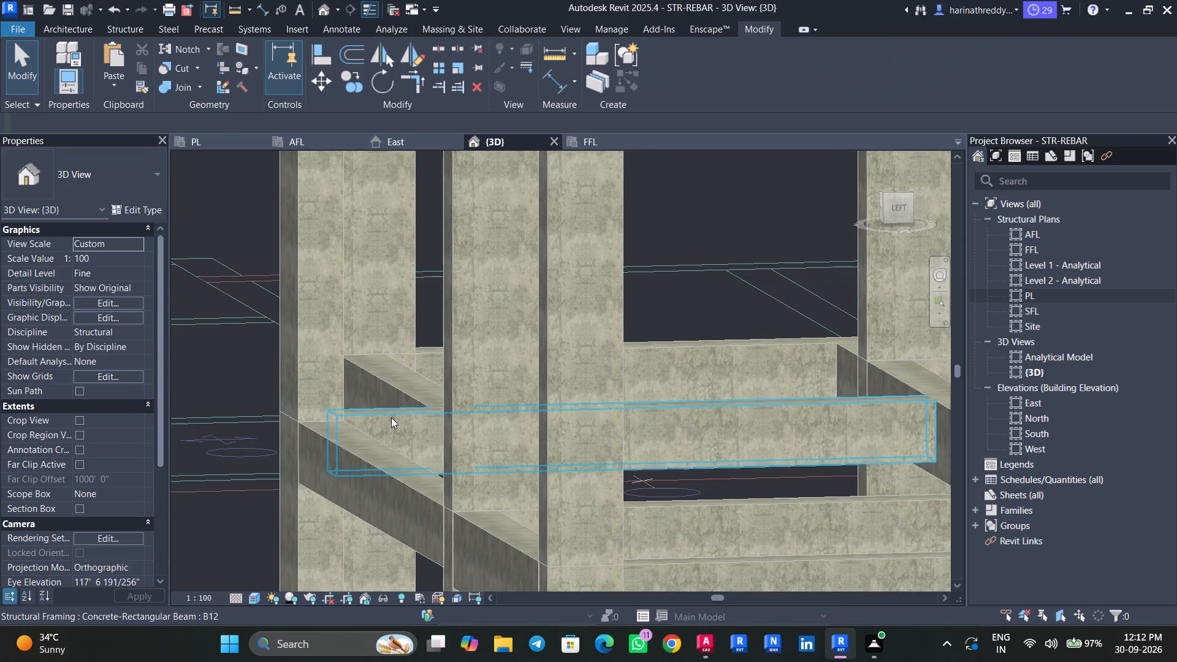
pyautogui.click(391, 417)
pyautogui.press('Escape')
pyautogui.click(401, 389)
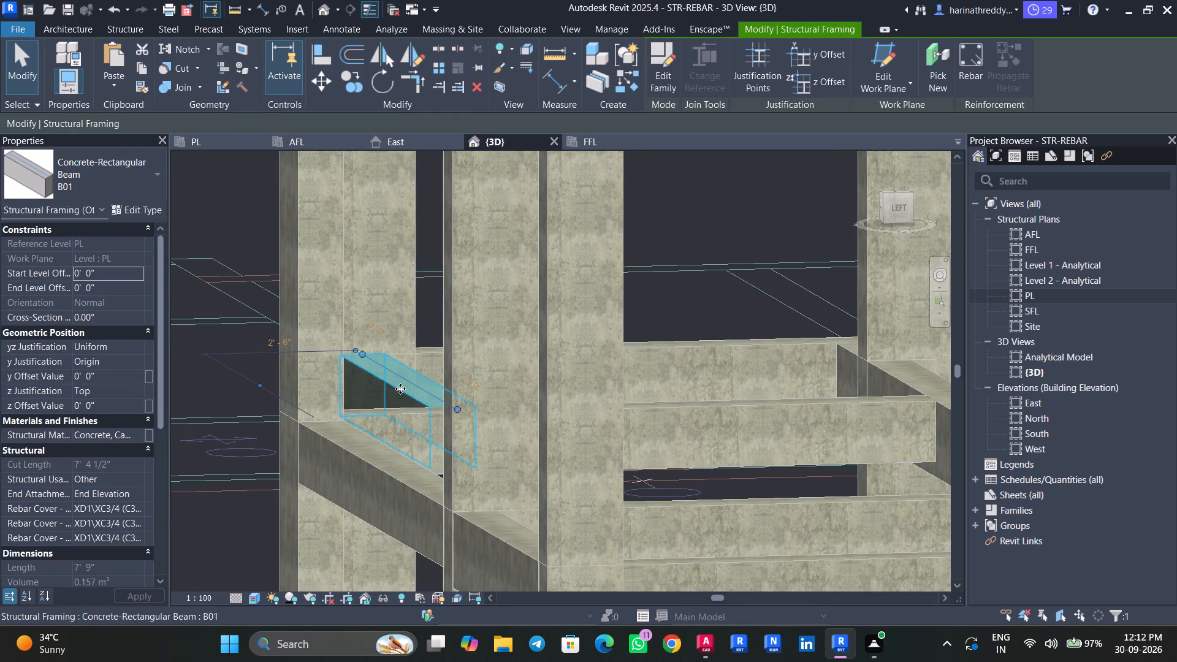
pyautogui.press('Escape')
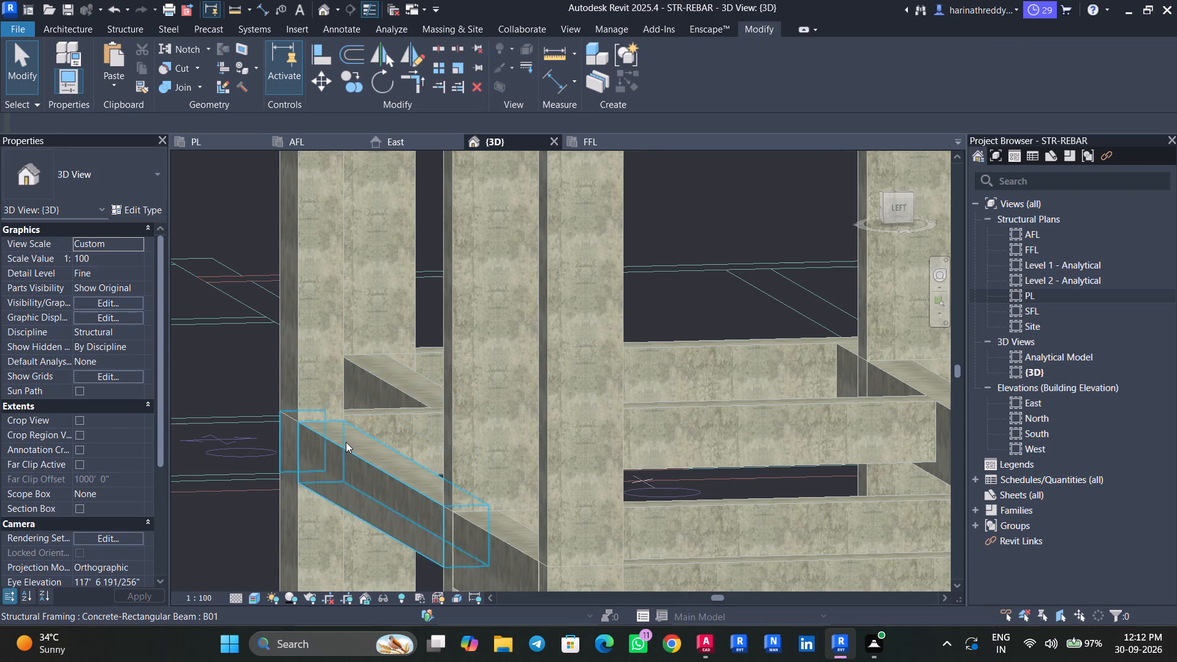
pyautogui.scroll(-13, 291, 480)
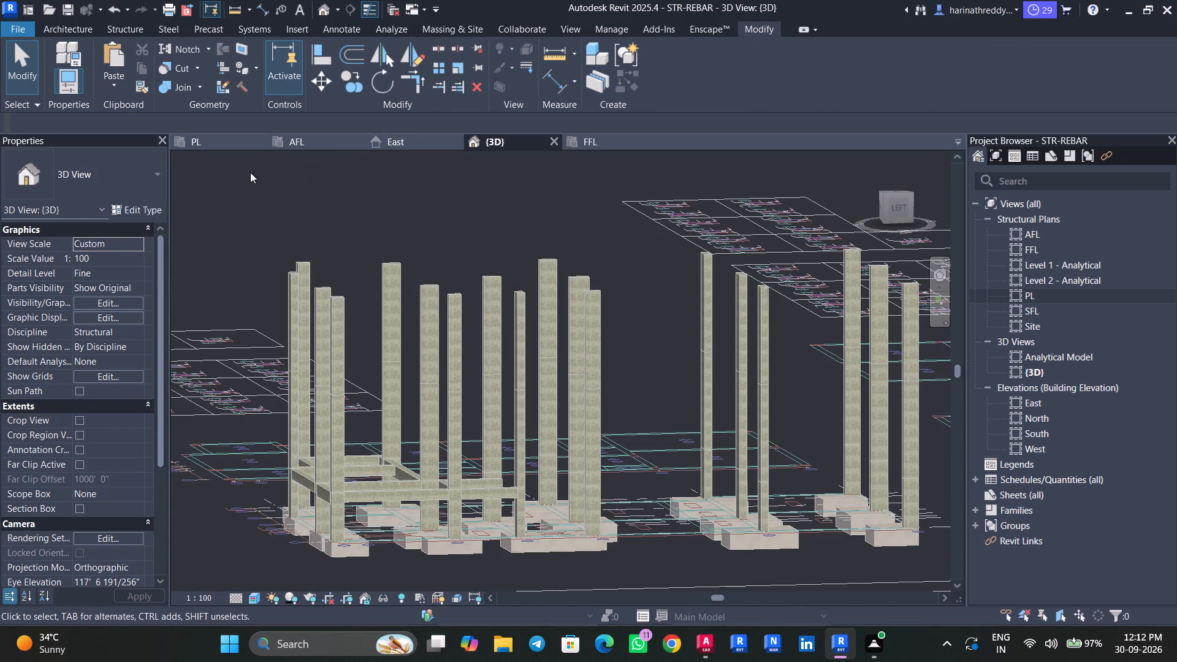
# Return to the PL plan and check the type of the beam on grid B between grids 4 and 5.
pyautogui.click(202, 142)
pyautogui.scroll(-13, 391, 365)
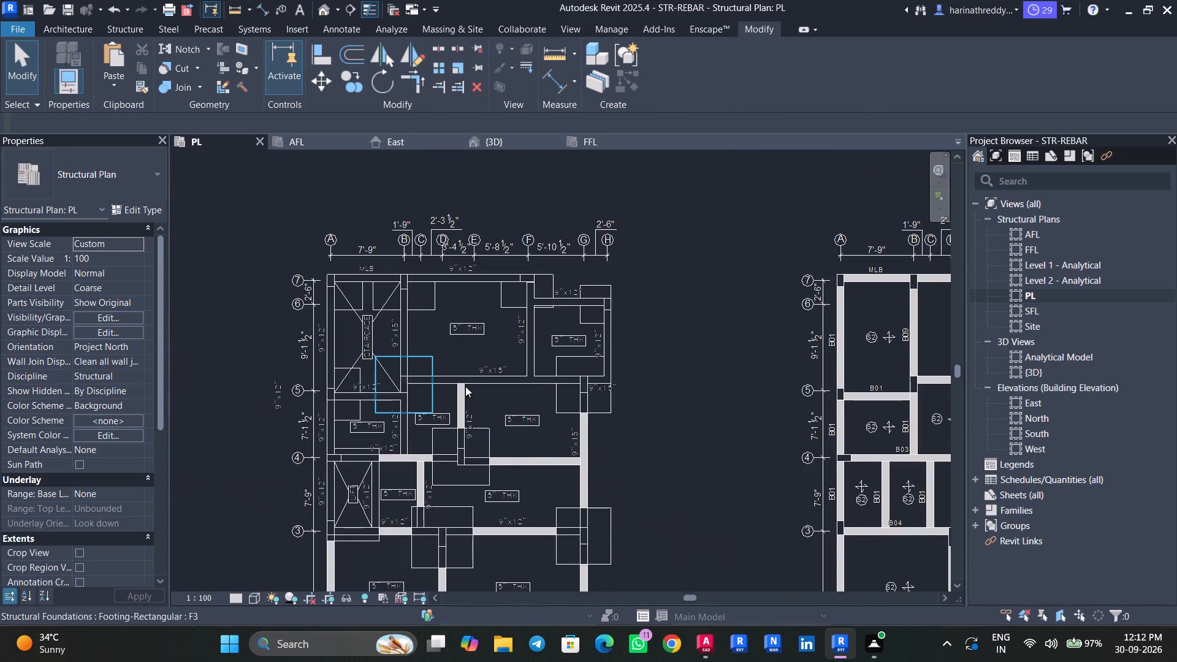
pyautogui.moveTo(493, 389); pyautogui.dragTo(399, 344, button='middle')
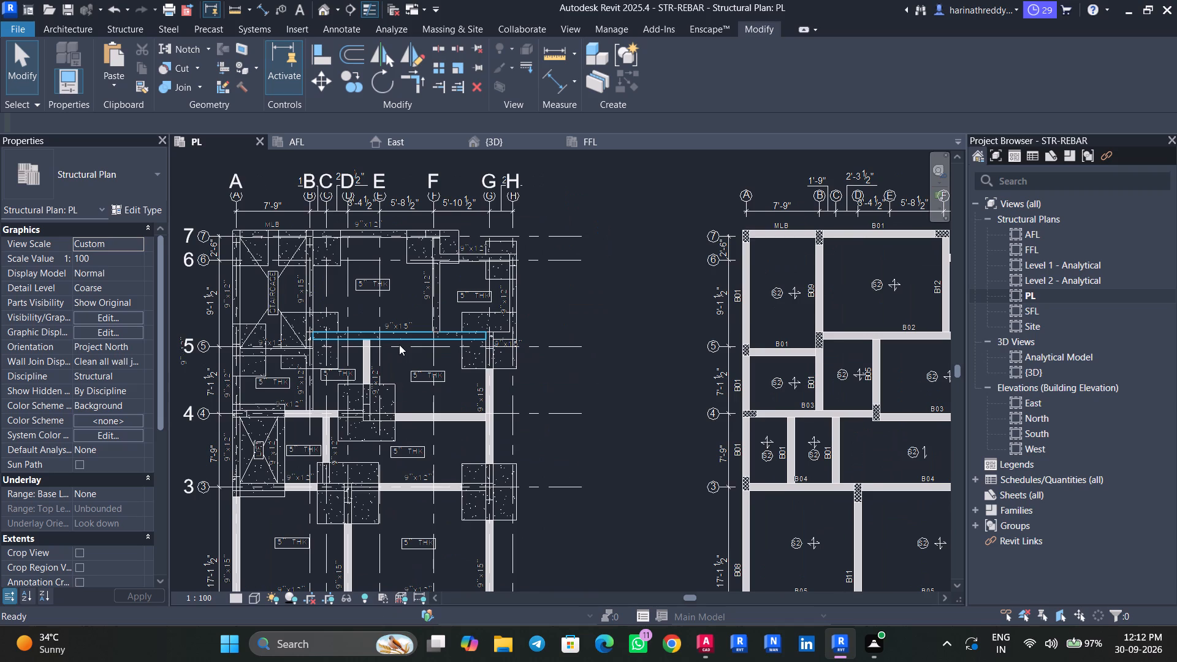
pyautogui.click(309, 390)
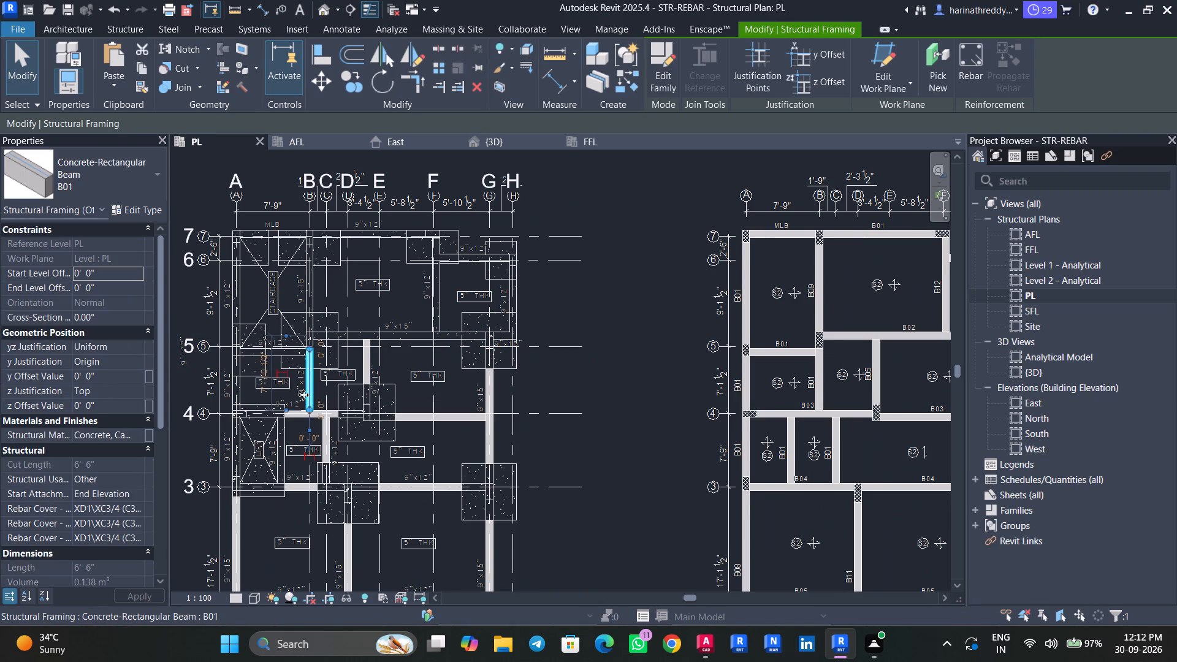
pyautogui.press('Escape')
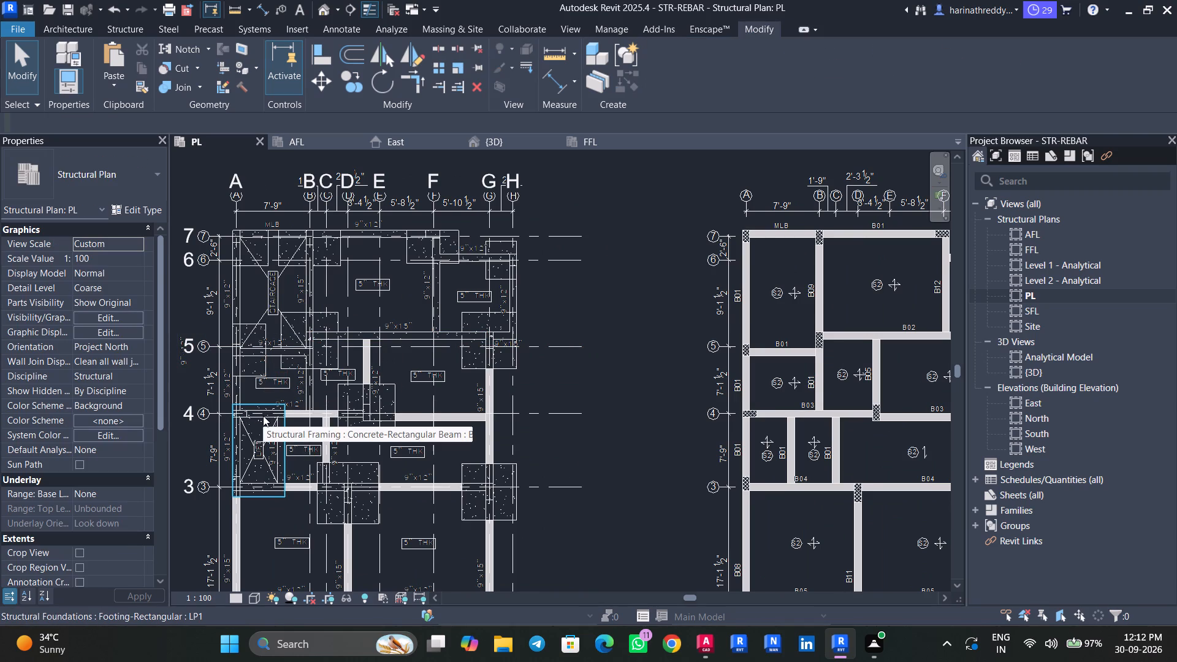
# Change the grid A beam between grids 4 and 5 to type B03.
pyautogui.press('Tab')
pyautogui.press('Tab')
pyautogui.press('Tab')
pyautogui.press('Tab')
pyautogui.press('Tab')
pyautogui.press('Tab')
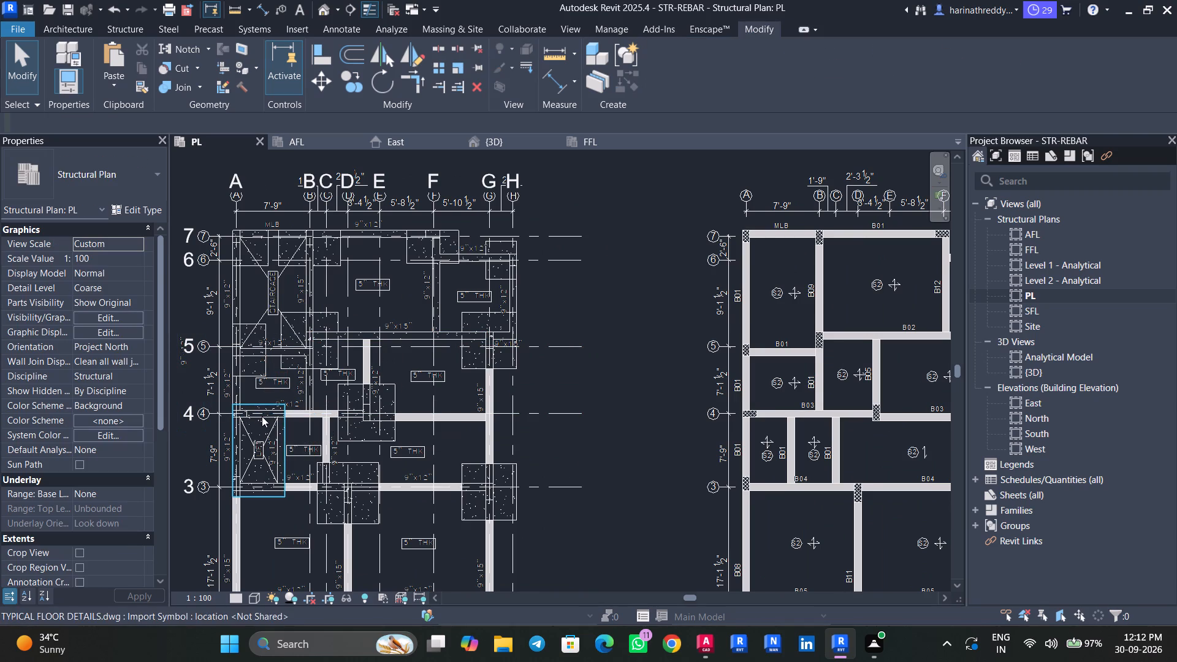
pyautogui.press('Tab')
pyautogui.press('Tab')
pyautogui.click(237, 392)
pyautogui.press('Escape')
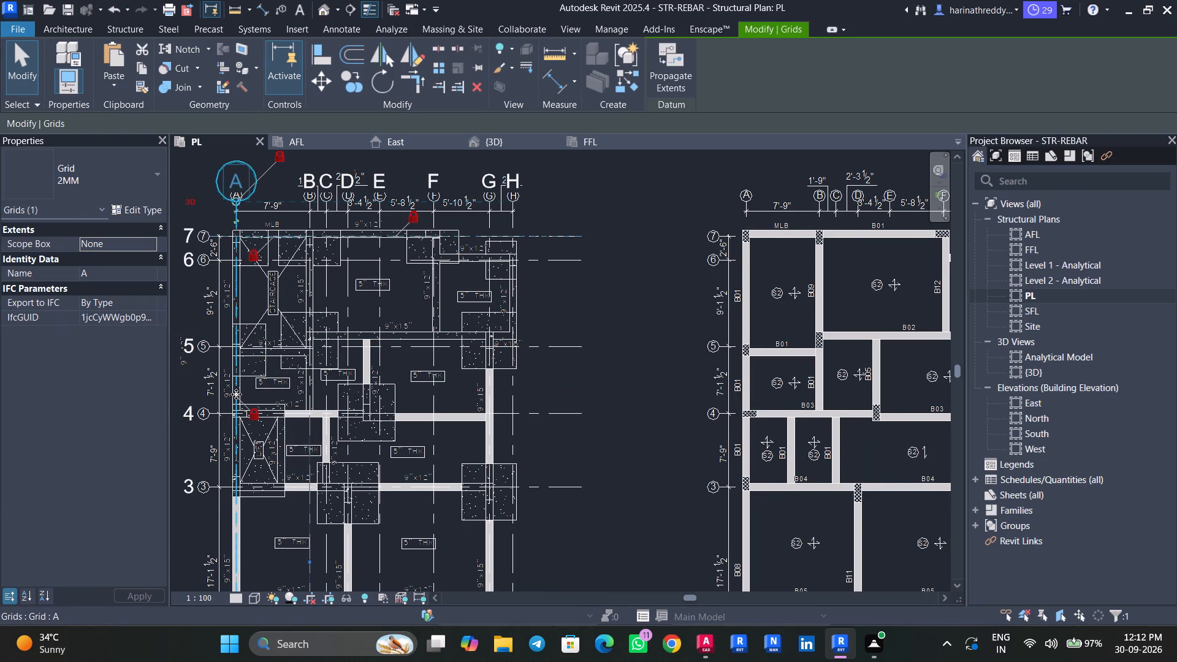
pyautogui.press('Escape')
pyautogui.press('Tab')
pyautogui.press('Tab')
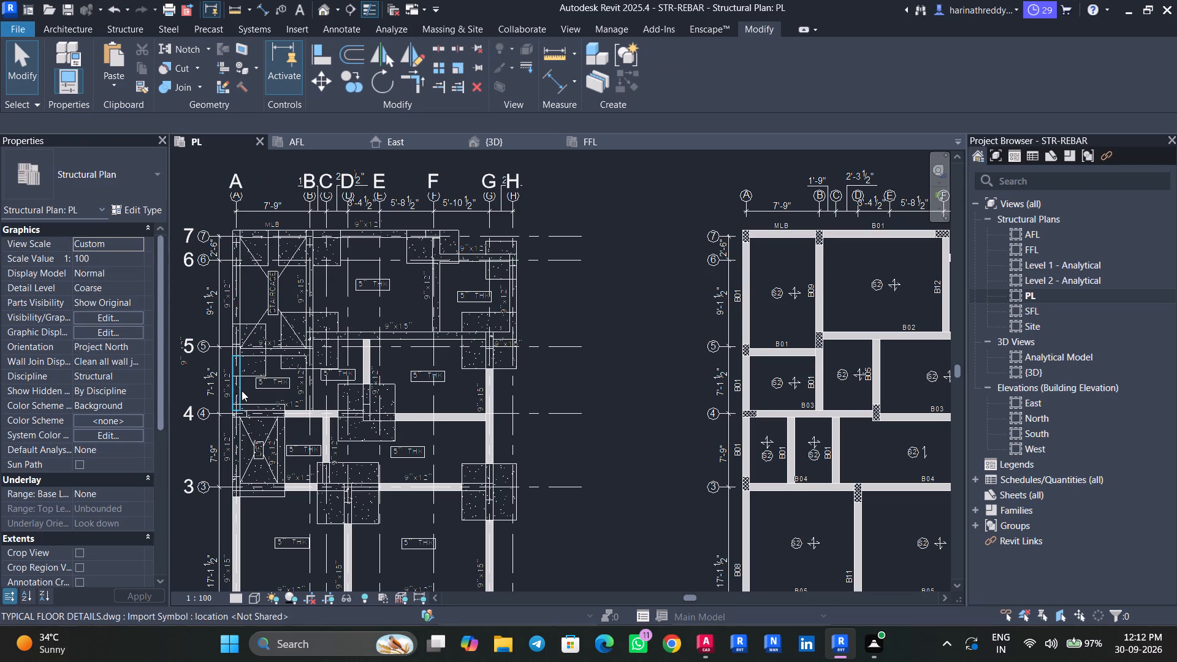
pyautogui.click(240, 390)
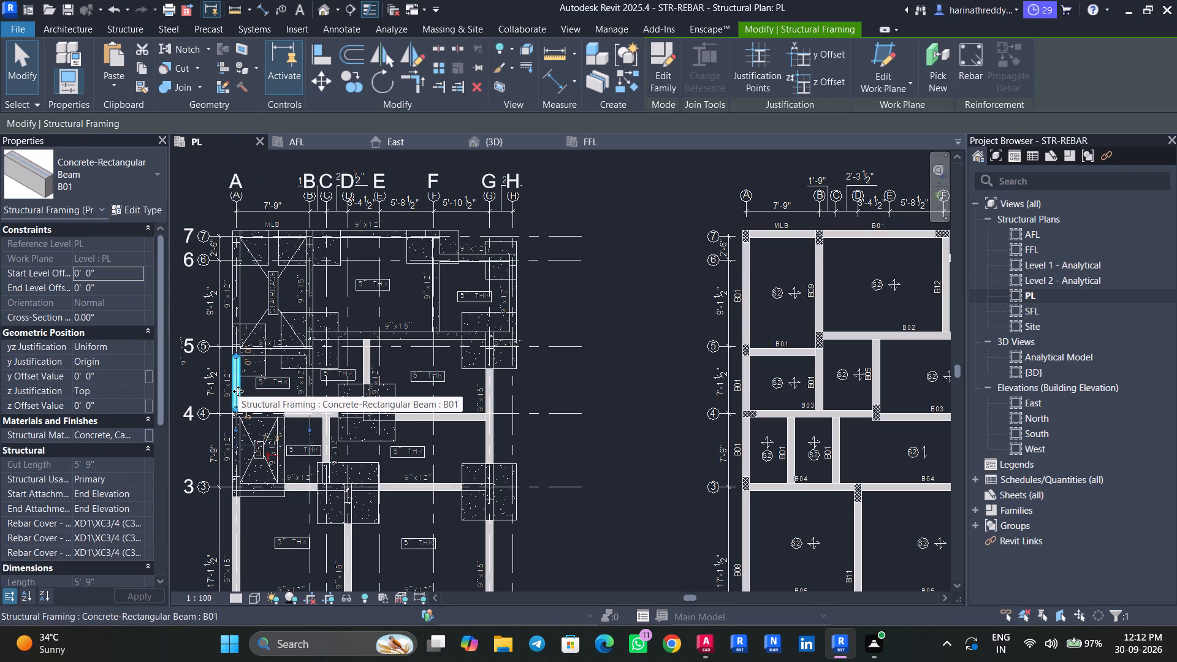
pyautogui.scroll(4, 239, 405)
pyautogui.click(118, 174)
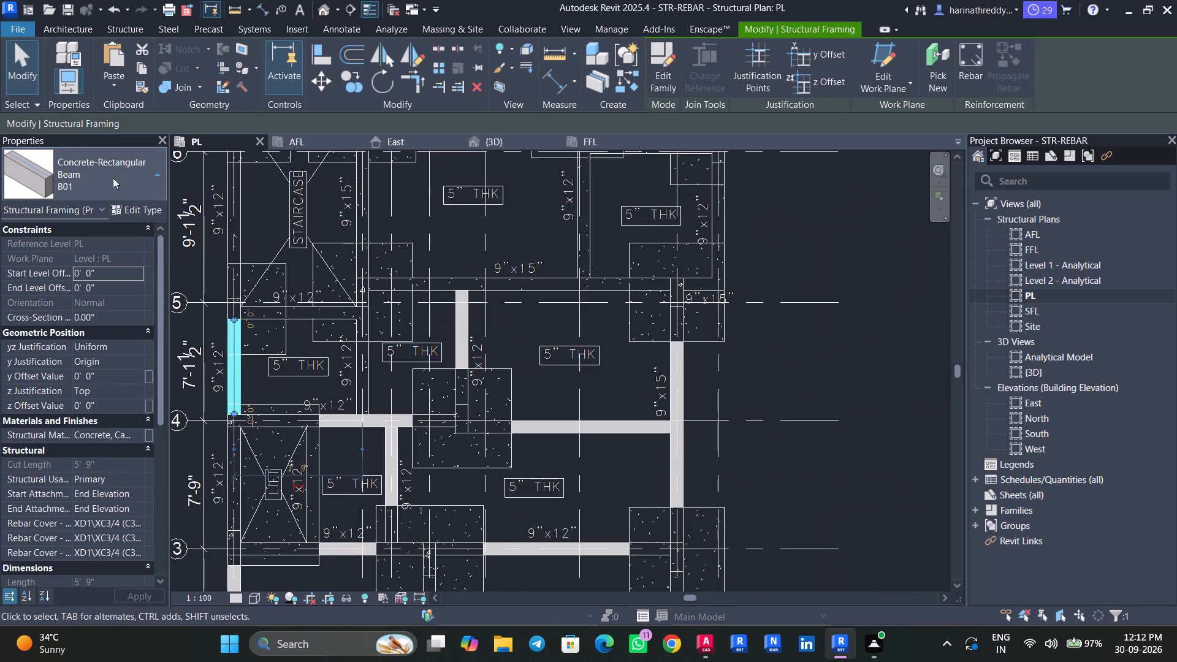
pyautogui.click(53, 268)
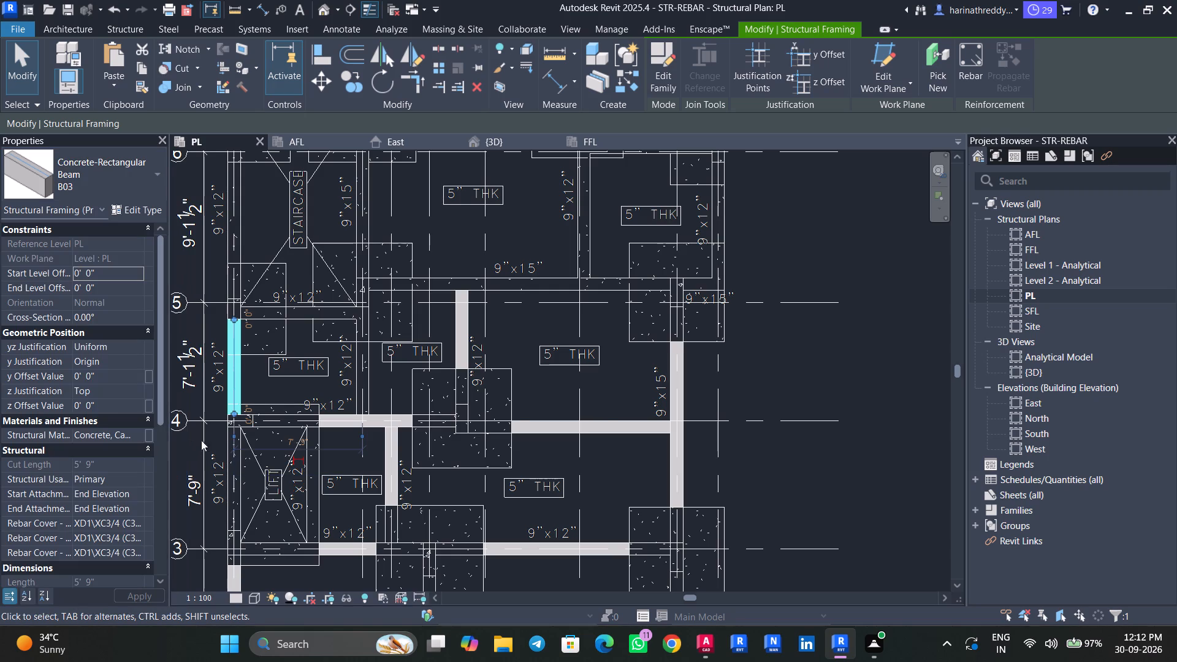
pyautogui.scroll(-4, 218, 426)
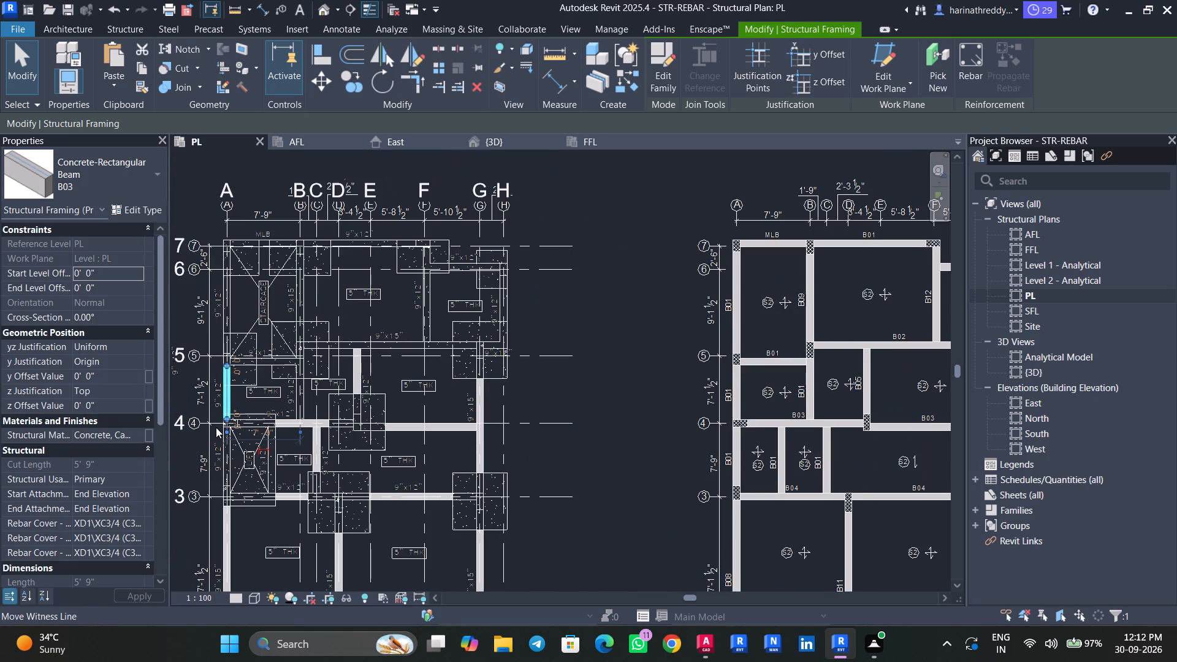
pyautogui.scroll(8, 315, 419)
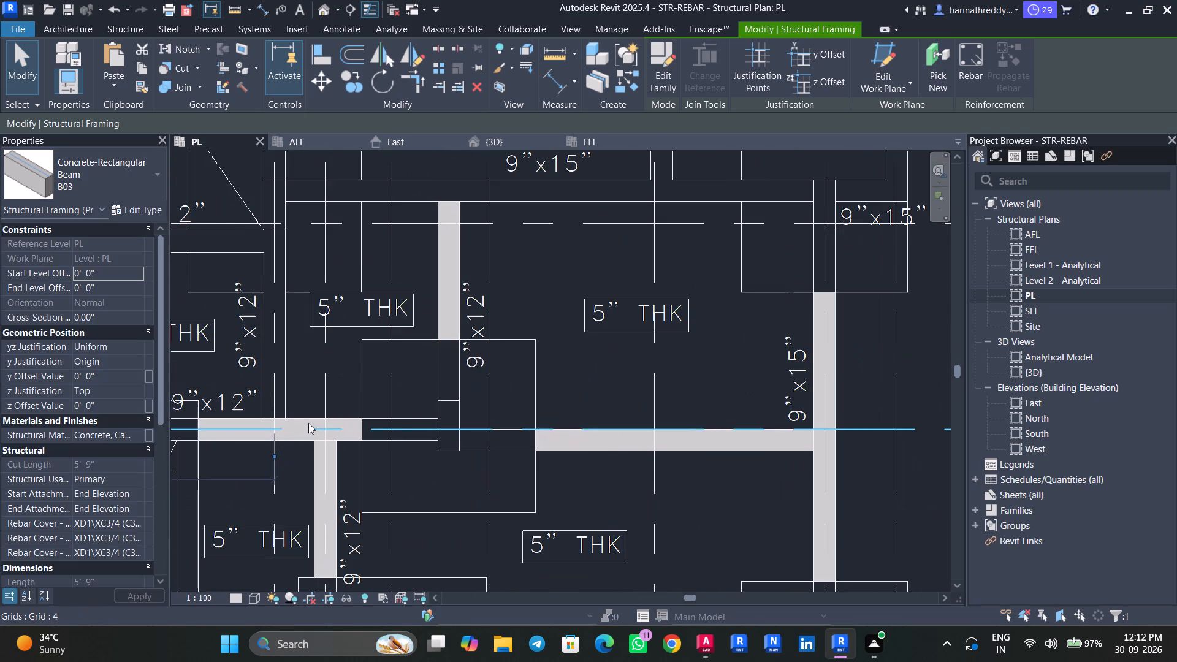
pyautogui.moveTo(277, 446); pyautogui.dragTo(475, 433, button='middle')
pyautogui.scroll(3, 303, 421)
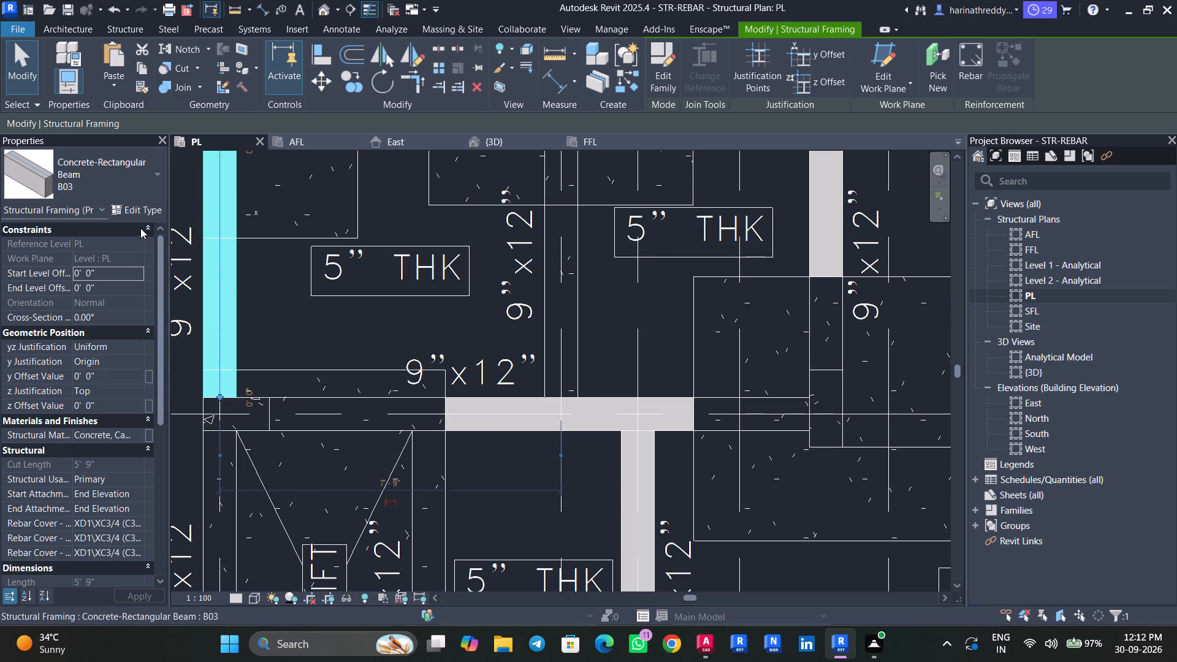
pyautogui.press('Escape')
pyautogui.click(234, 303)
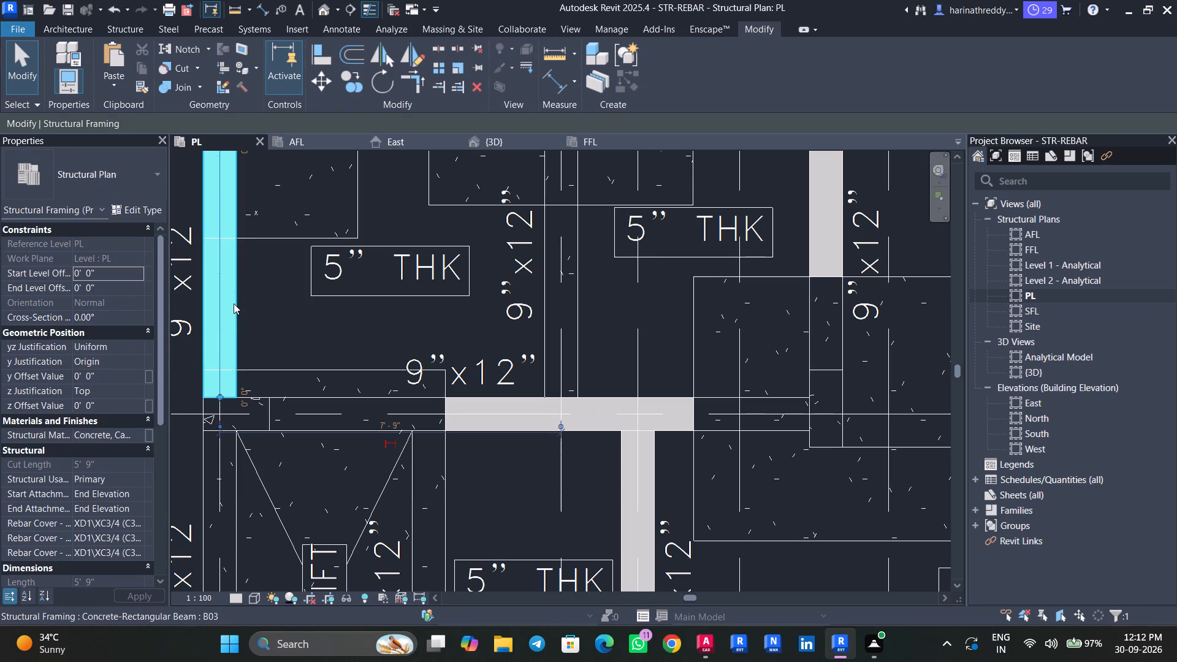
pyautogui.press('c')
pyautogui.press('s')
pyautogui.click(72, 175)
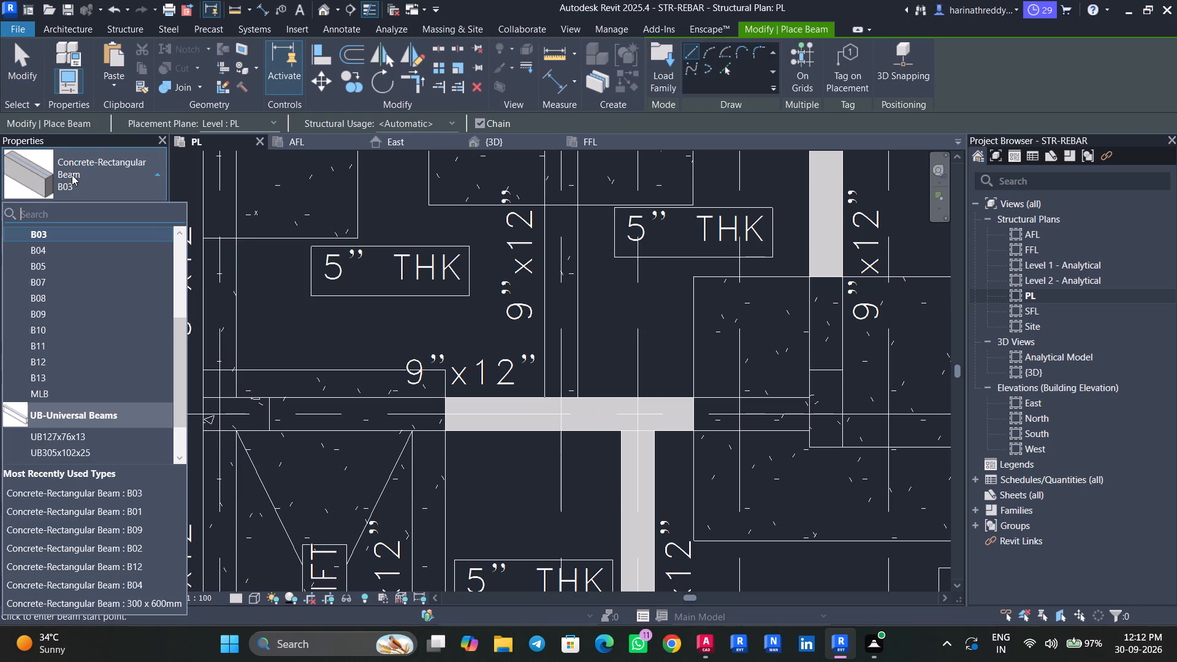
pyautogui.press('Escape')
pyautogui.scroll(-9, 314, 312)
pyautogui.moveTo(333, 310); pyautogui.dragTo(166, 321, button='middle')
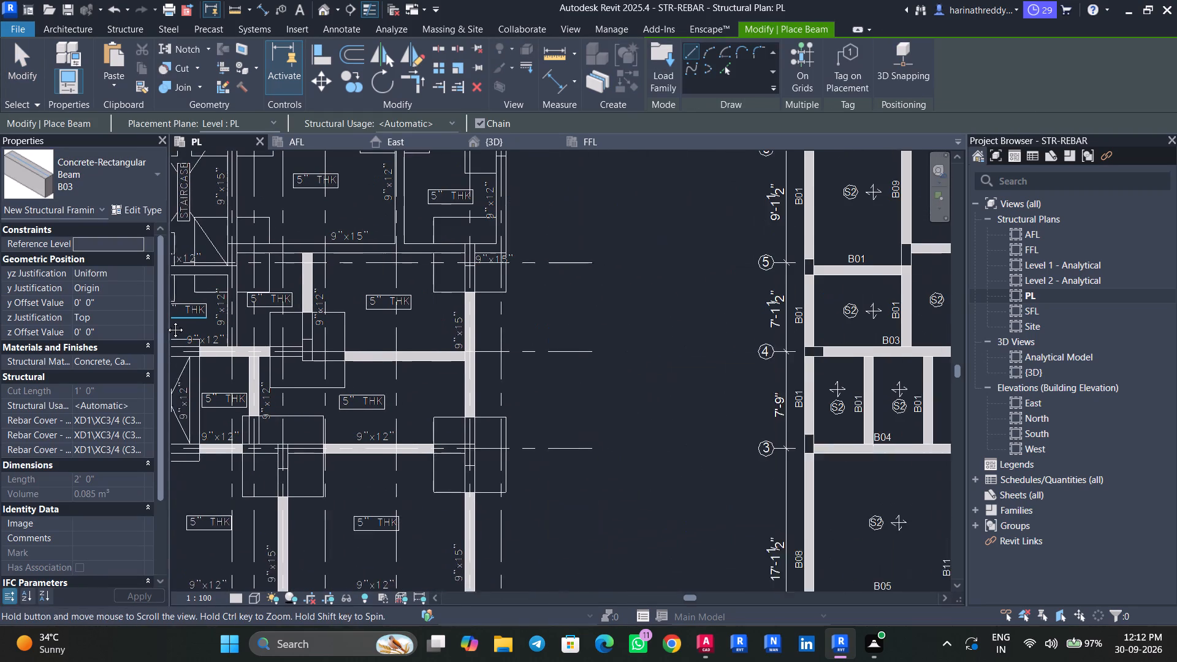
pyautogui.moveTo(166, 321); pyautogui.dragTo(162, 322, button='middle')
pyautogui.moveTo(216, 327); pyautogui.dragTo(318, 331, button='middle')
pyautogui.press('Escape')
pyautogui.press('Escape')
# Check the beam types along grid A between grids 4 and 7 against the labelled layout drawing.
pyautogui.click(222, 317)
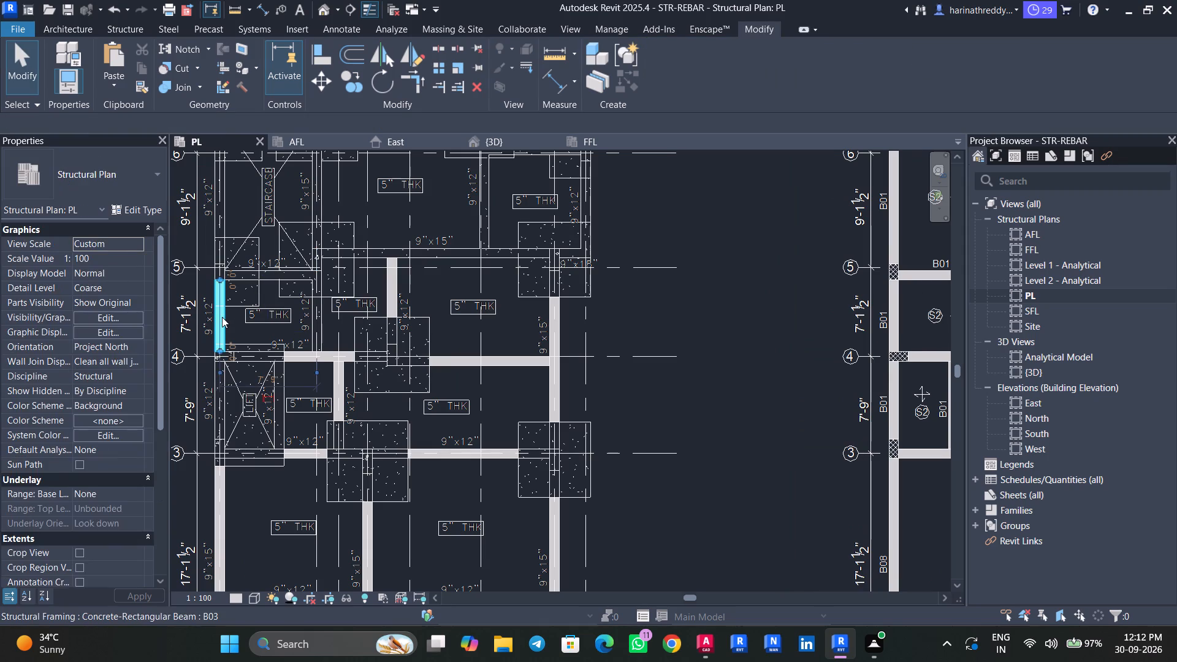
pyautogui.scroll(-3, 278, 335)
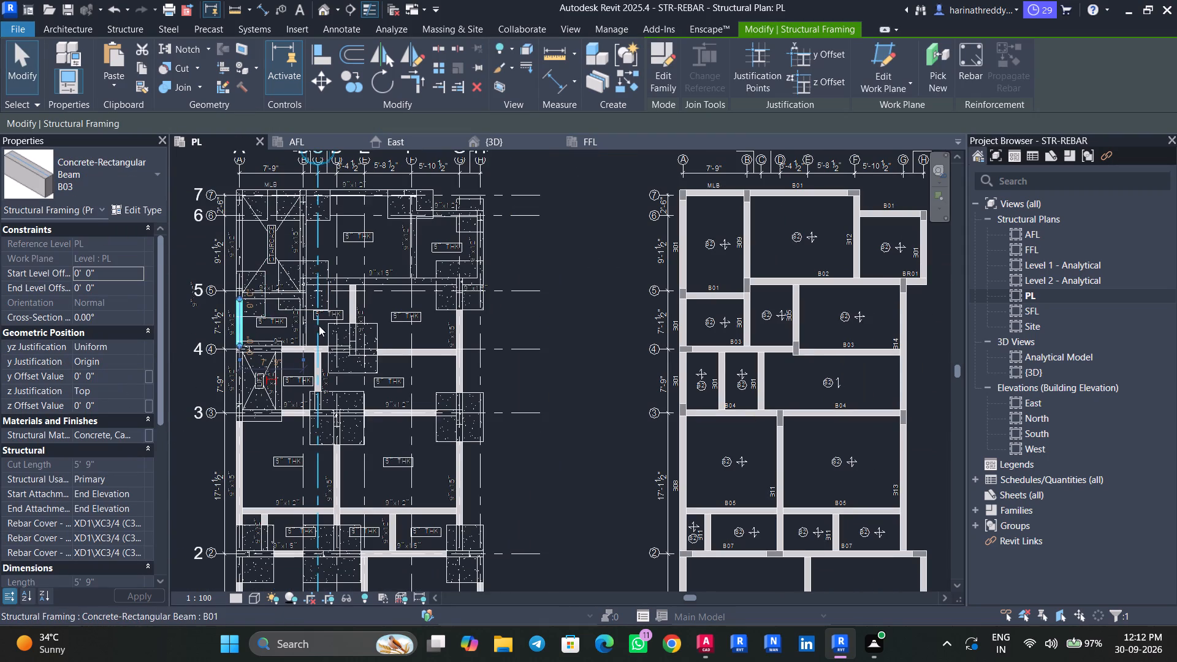
pyautogui.press('Escape')
pyautogui.click(238, 259)
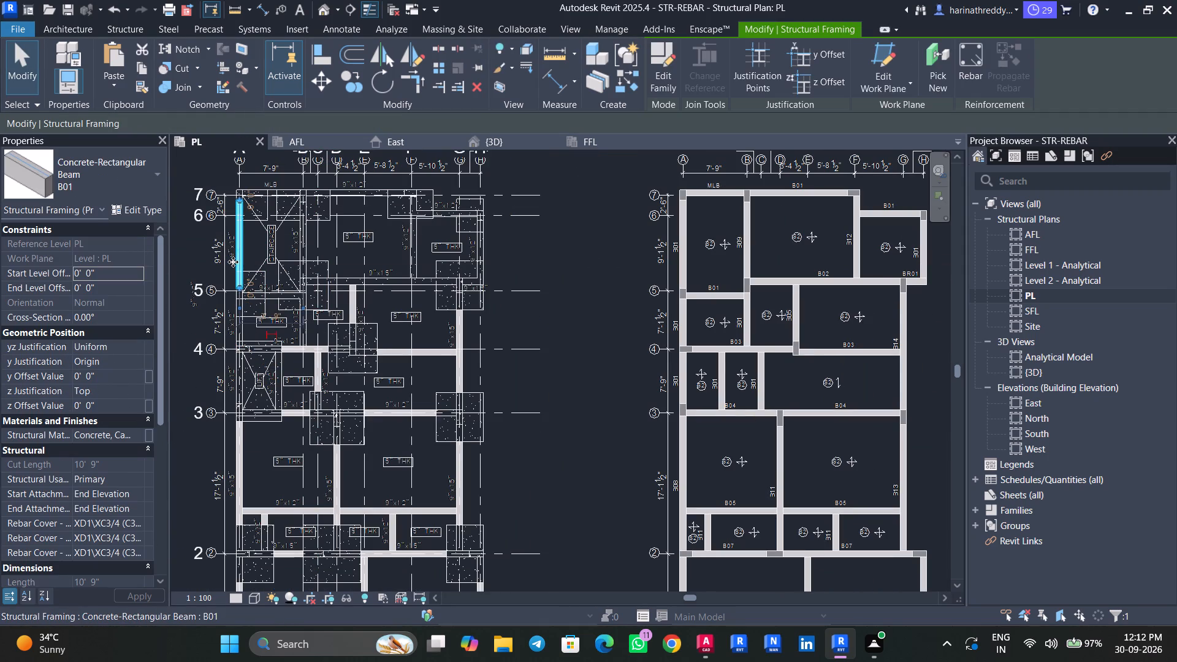
pyautogui.press('Escape')
pyautogui.click(244, 324)
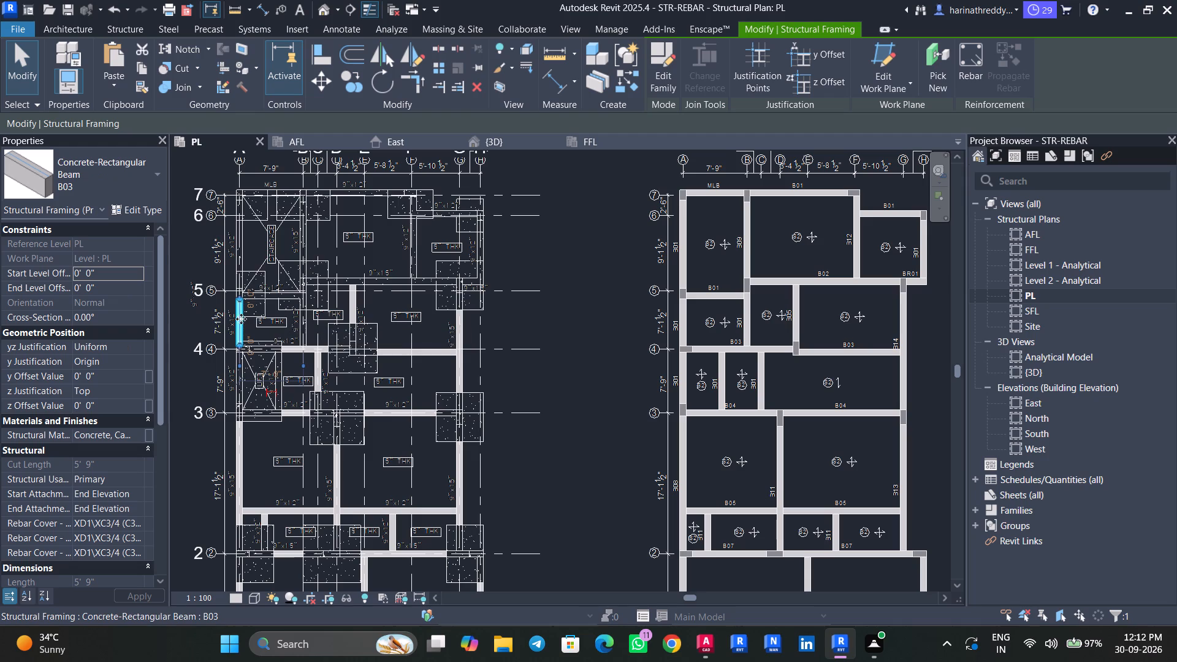
pyautogui.press('Escape')
pyautogui.scroll(9, 238, 286)
# Set the grid A beam between grids 4 and 5 back to type B01.
pyautogui.click(237, 365)
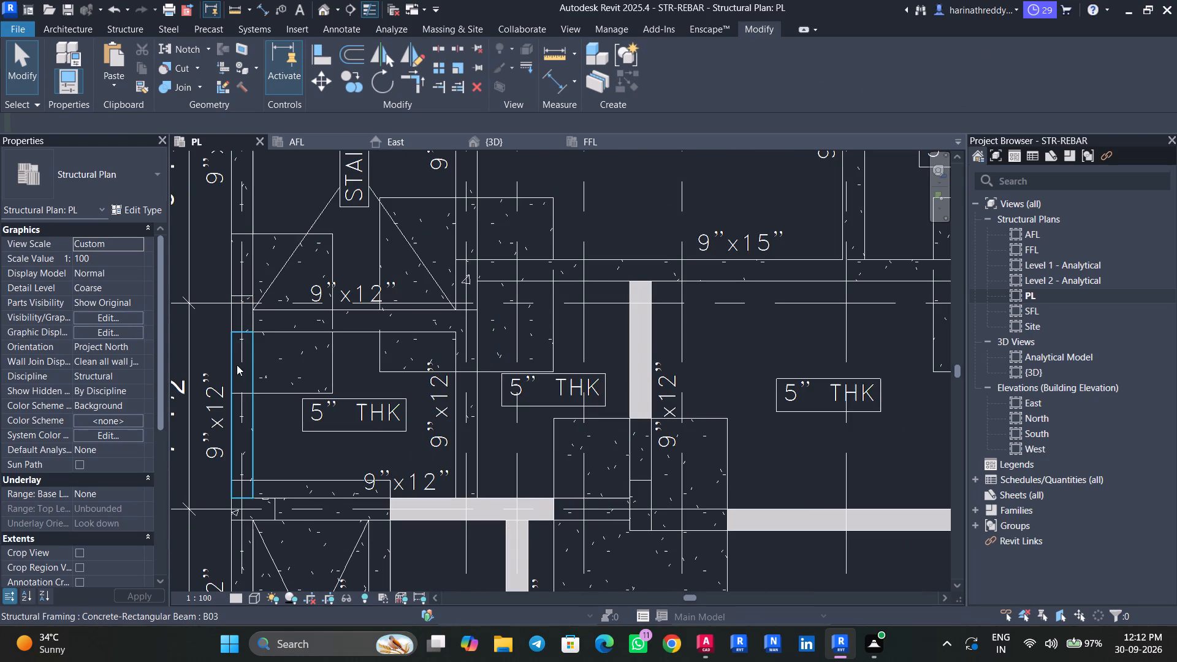
pyautogui.scroll(-9, 237, 365)
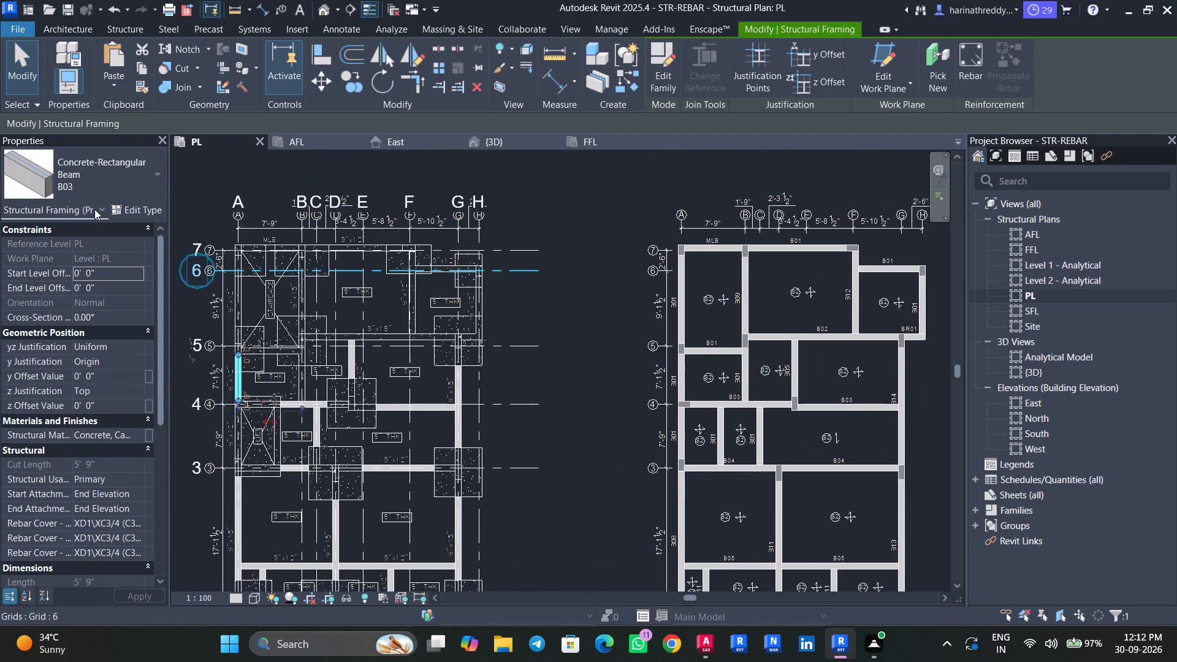
pyautogui.click(91, 177)
pyautogui.scroll(4, 48, 273)
pyautogui.click(60, 382)
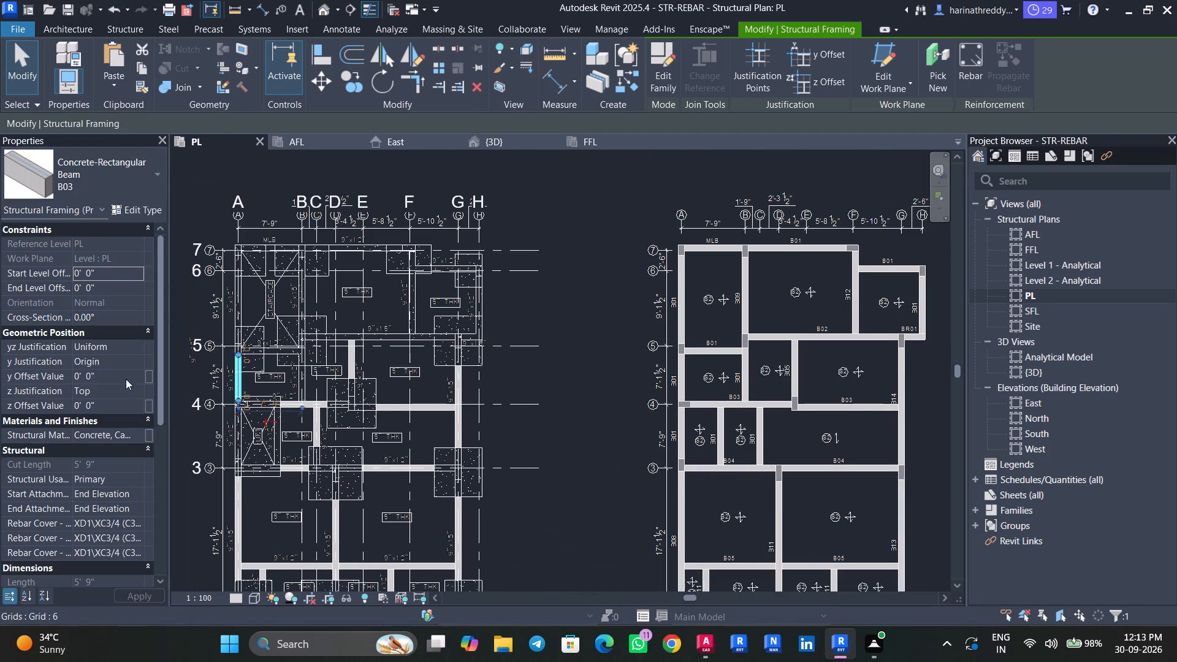
pyautogui.press('Escape')
pyautogui.press('Escape')
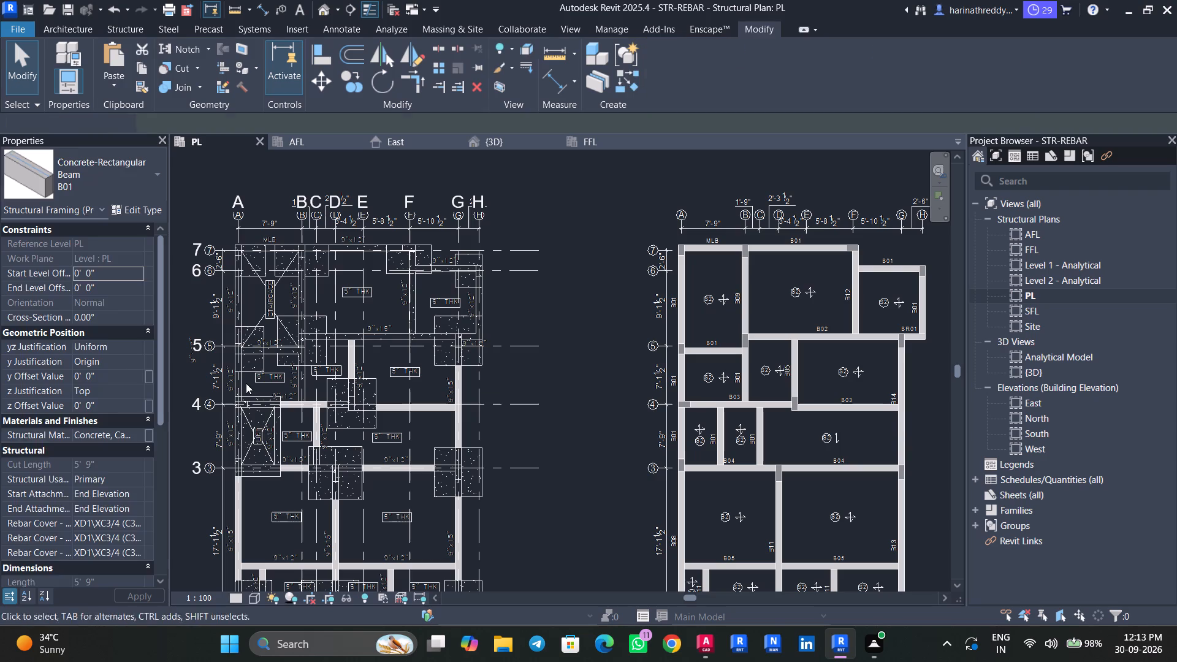
# Place a B03 concrete beam about 12' 3" long on grid 4, from the grid A column to the column between grids D and E.
pyautogui.click(245, 384)
pyautogui.press('c')
pyautogui.press('s')
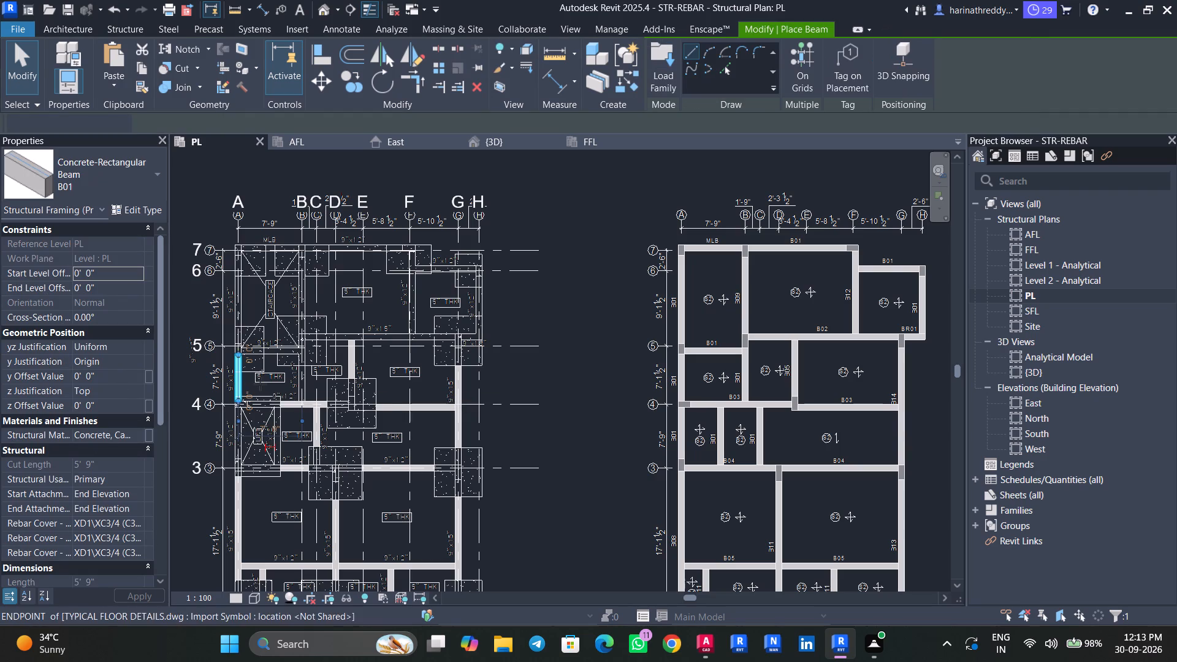
pyautogui.click(111, 182)
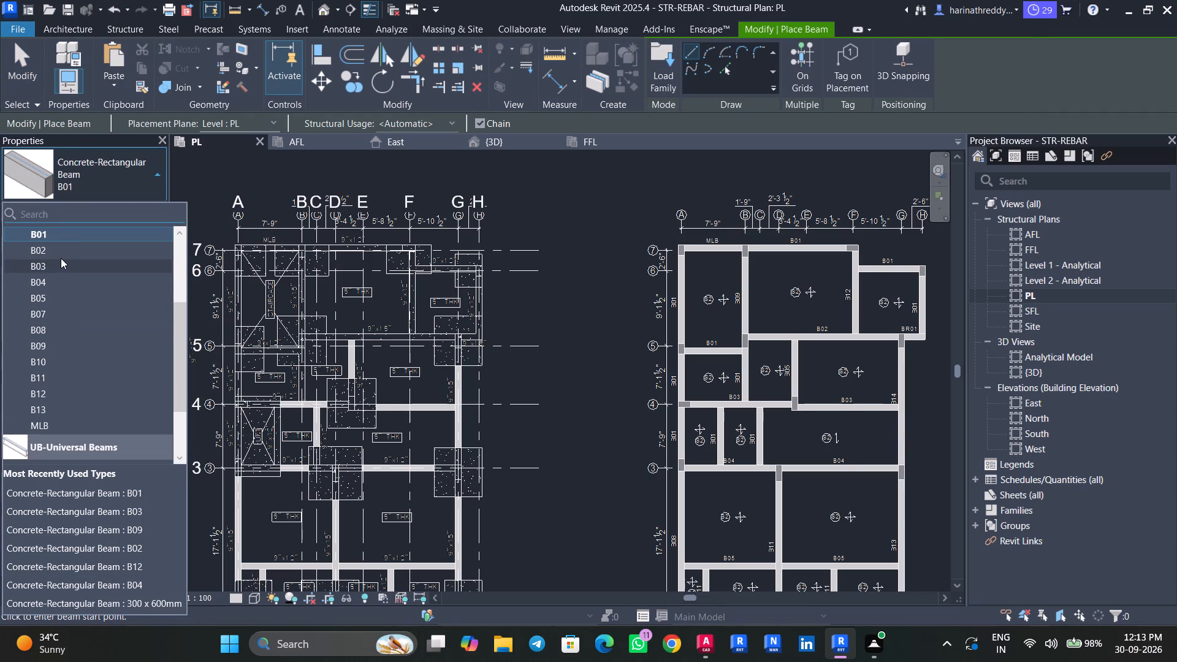
pyautogui.click(63, 267)
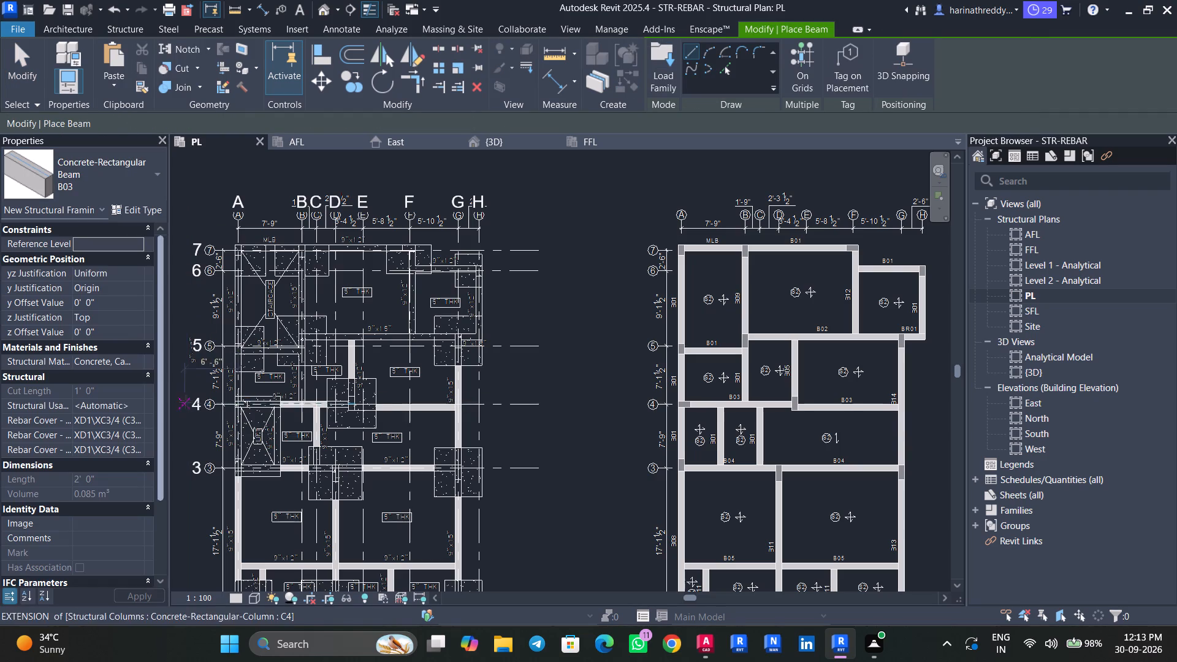
pyautogui.scroll(6, 242, 405)
pyautogui.scroll(-1, 242, 404)
pyautogui.scroll(7, 242, 404)
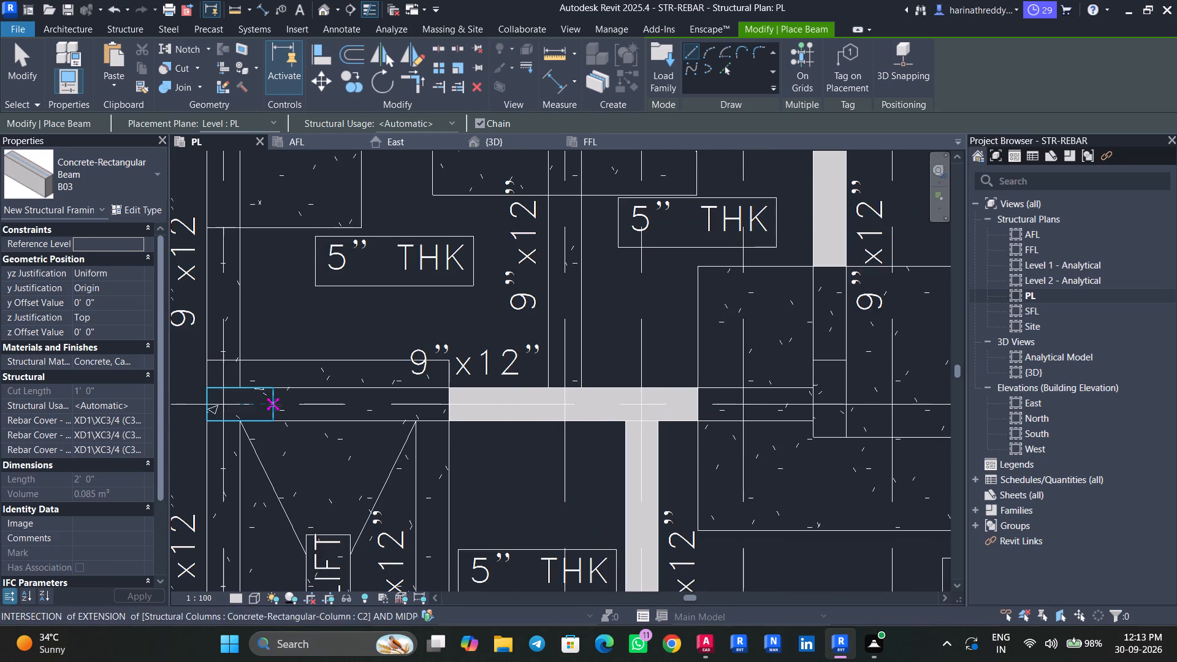
pyautogui.click(275, 405)
pyautogui.moveTo(376, 406); pyautogui.dragTo(205, 397, button='middle')
pyautogui.moveTo(403, 406); pyautogui.dragTo(200, 405, button='middle')
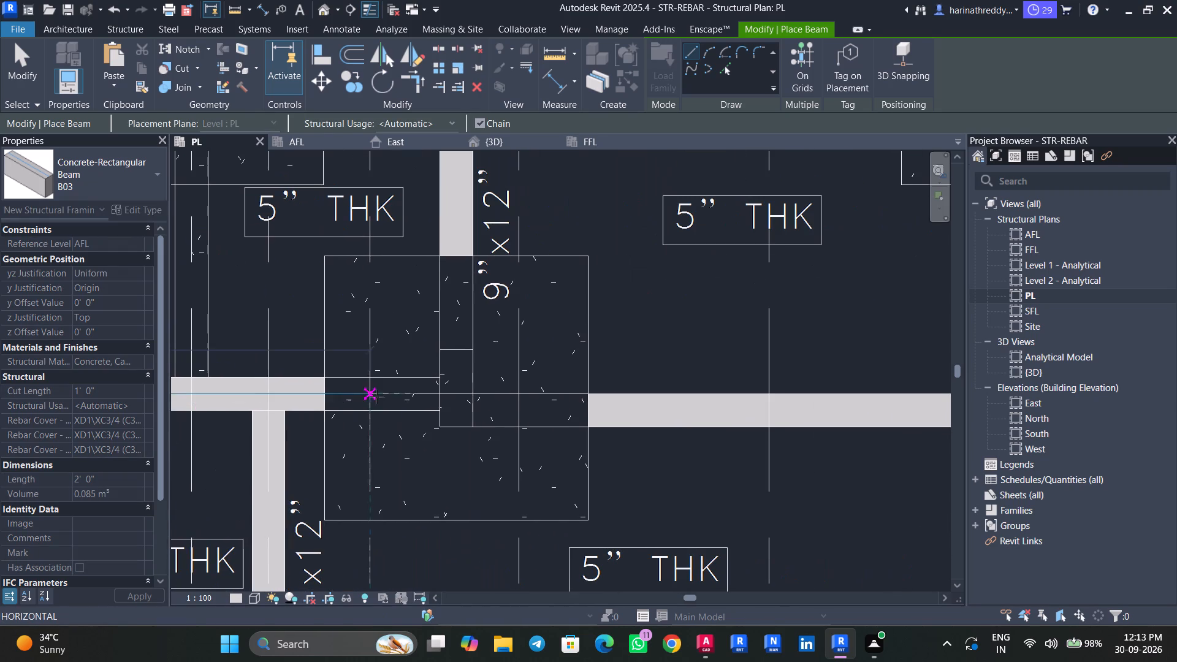
pyautogui.click(440, 394)
pyautogui.press('Escape')
pyautogui.press('Escape')
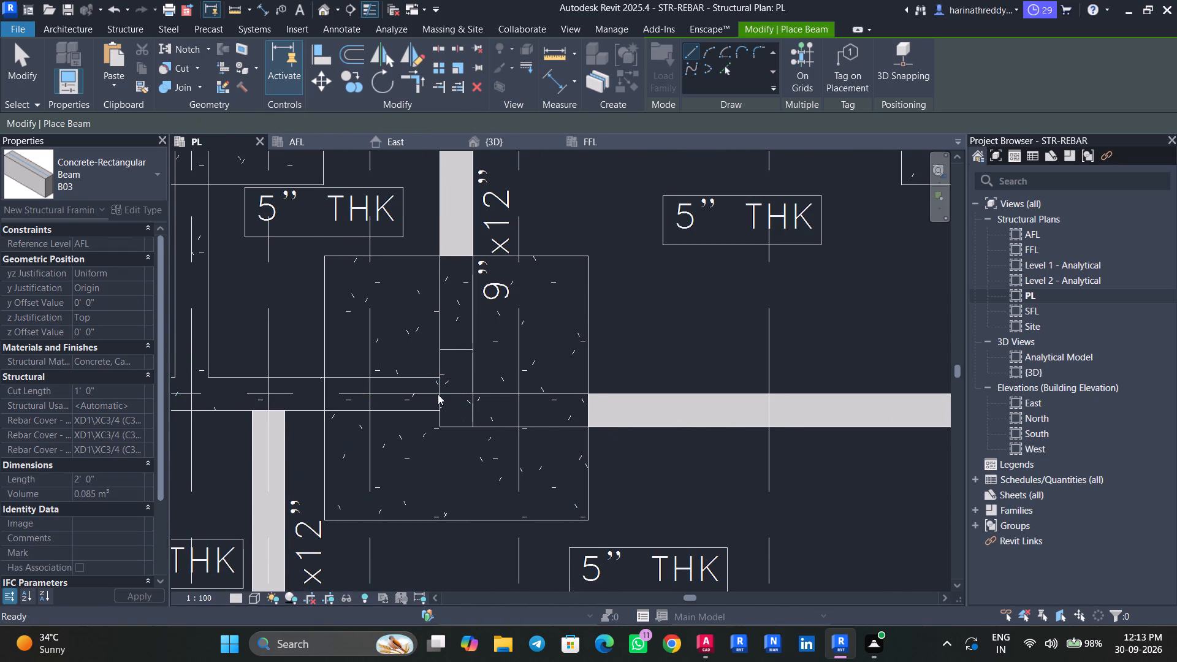
pyautogui.press('Escape')
# Inspect the new grid 4 beam, the column at its grid A end and the adjoining grid A beam against the drawing.
pyautogui.click(409, 399)
pyautogui.scroll(-10, 405, 400)
pyautogui.press('Escape')
pyautogui.press('Escape')
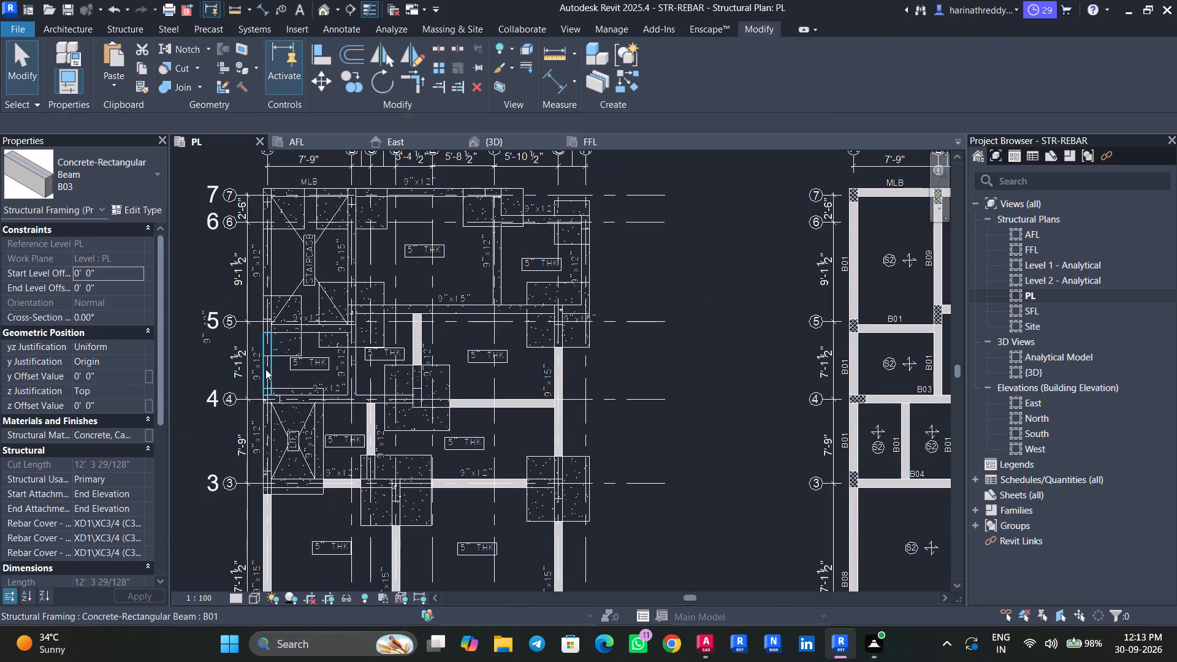
pyautogui.click(267, 368)
pyautogui.press('Escape')
pyautogui.click(313, 396)
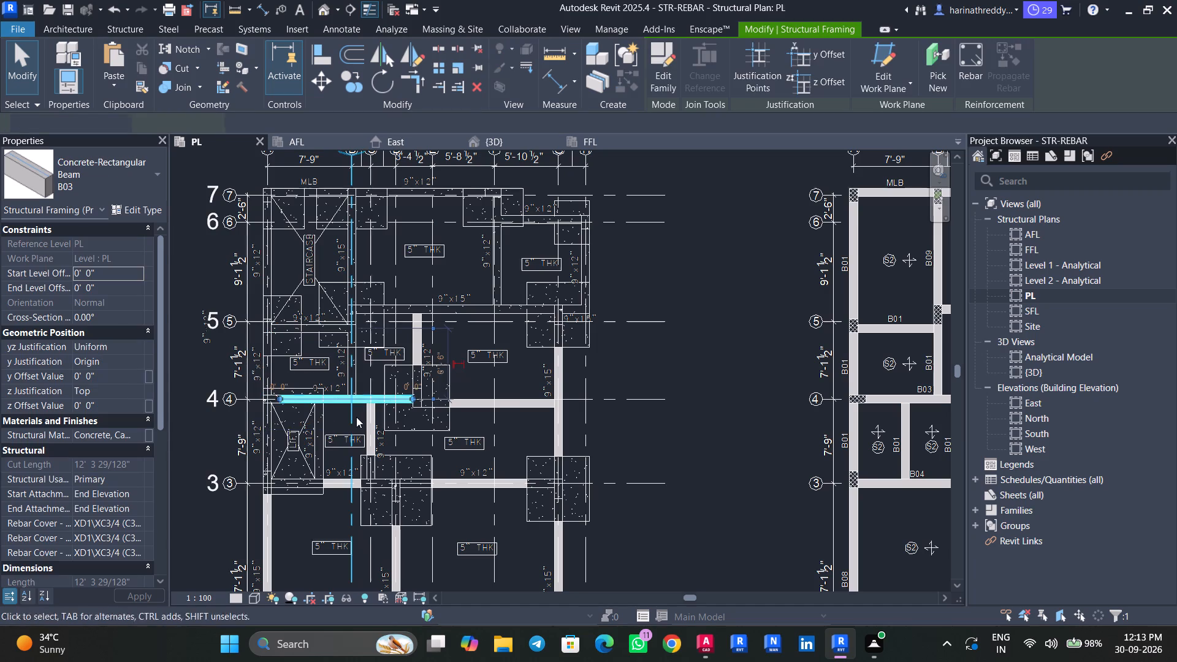
pyautogui.scroll(3, 259, 386)
pyautogui.scroll(-1, 267, 386)
pyautogui.scroll(6, 267, 386)
pyautogui.press('Escape')
pyautogui.click(250, 417)
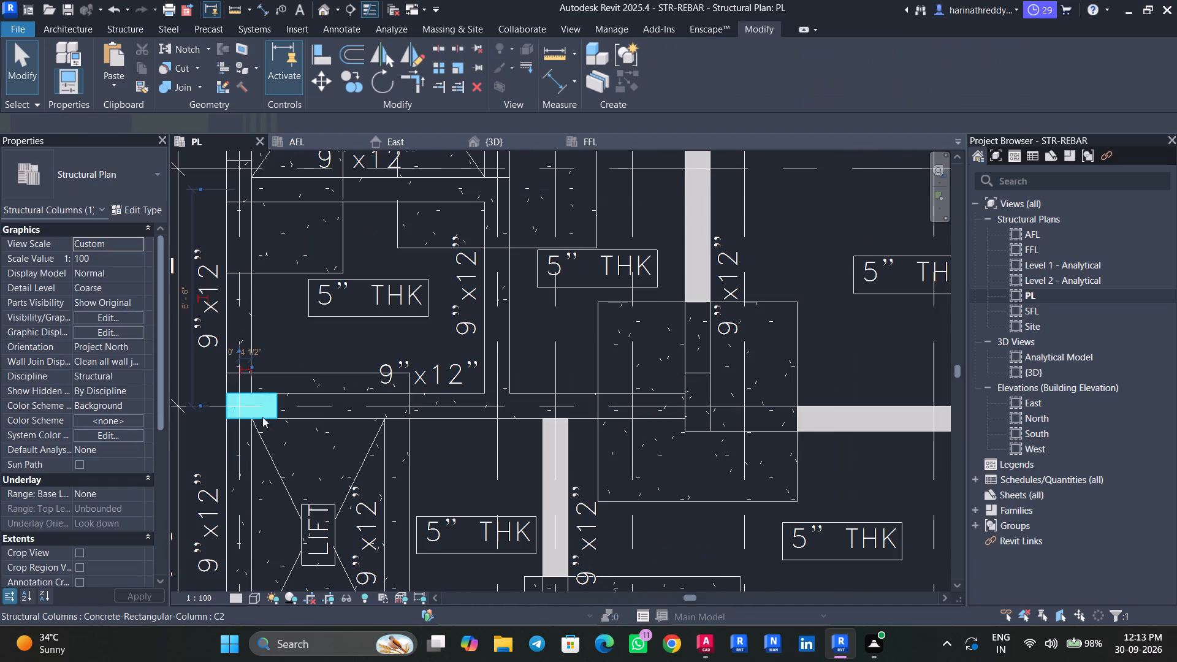
pyautogui.press('Escape')
pyautogui.click(328, 411)
pyautogui.scroll(-6, 313, 430)
pyautogui.moveTo(398, 446); pyautogui.dragTo(311, 439, button='middle')
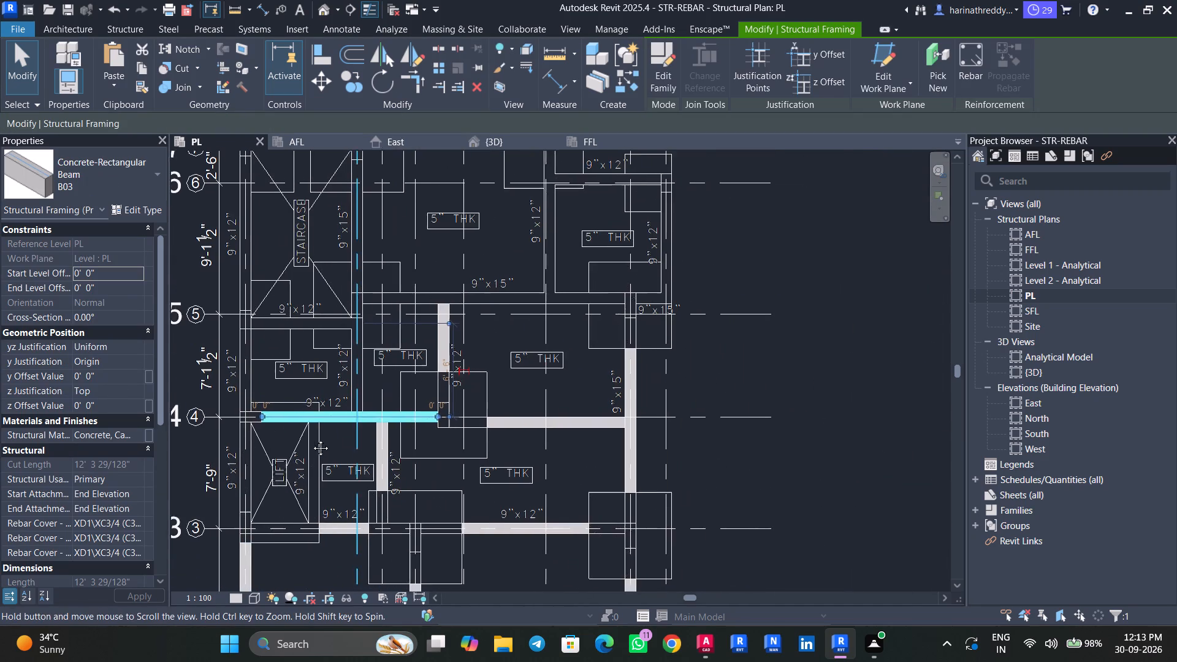
pyautogui.moveTo(311, 439); pyautogui.dragTo(233, 424, button='middle')
pyautogui.press('Escape')
pyautogui.scroll(-2, 288, 420)
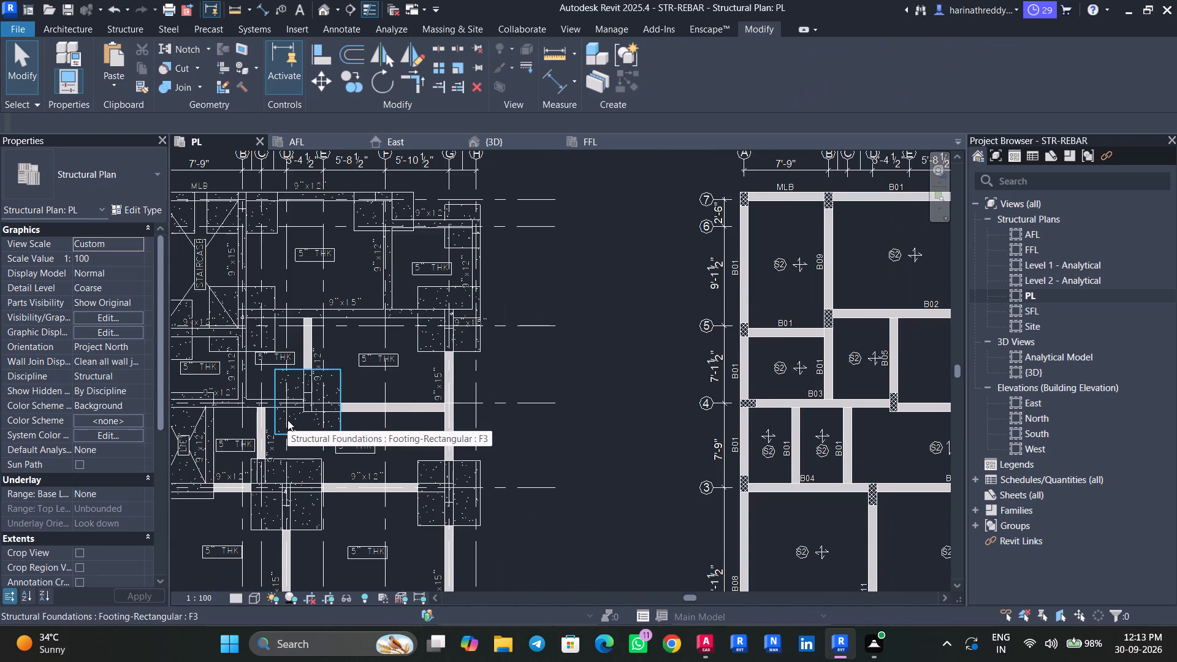
# Check the beam types on grid 5 between A and B, grid 7, grid F and grid 6 against the labelled layout drawing.
pyautogui.click(245, 375)
pyautogui.moveTo(254, 375); pyautogui.dragTo(291, 406, button='middle')
pyautogui.scroll(-2, 292, 406)
pyautogui.press('Escape')
pyautogui.click(246, 368)
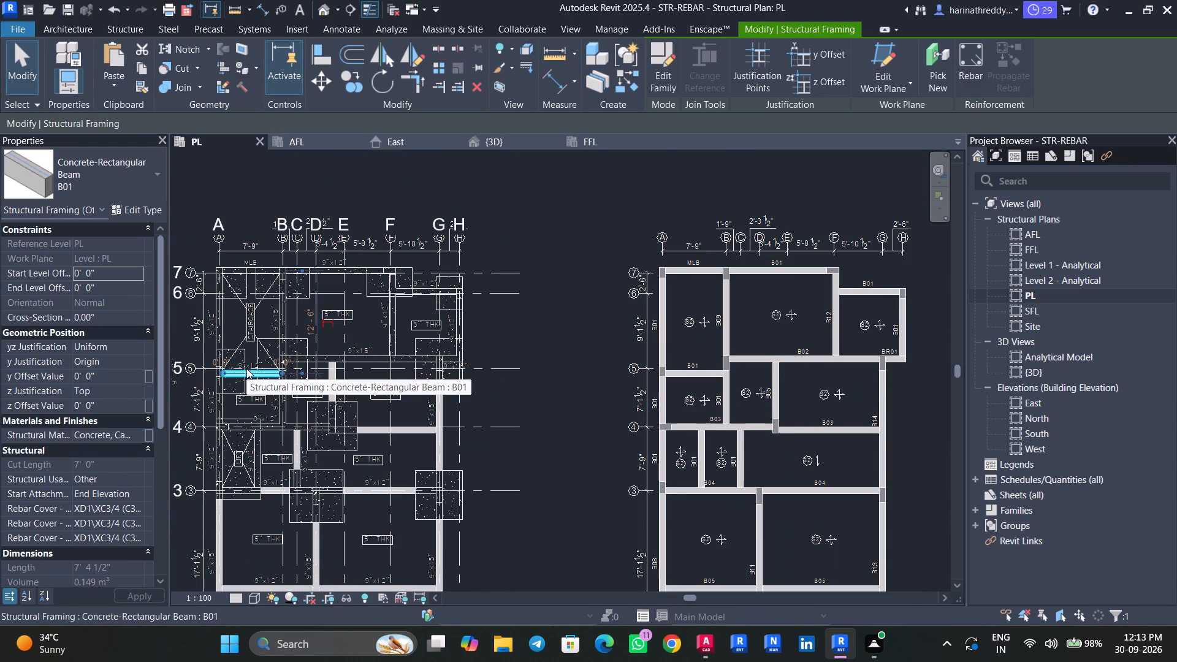
pyautogui.press('Escape')
pyautogui.click(259, 273)
pyautogui.press('Escape')
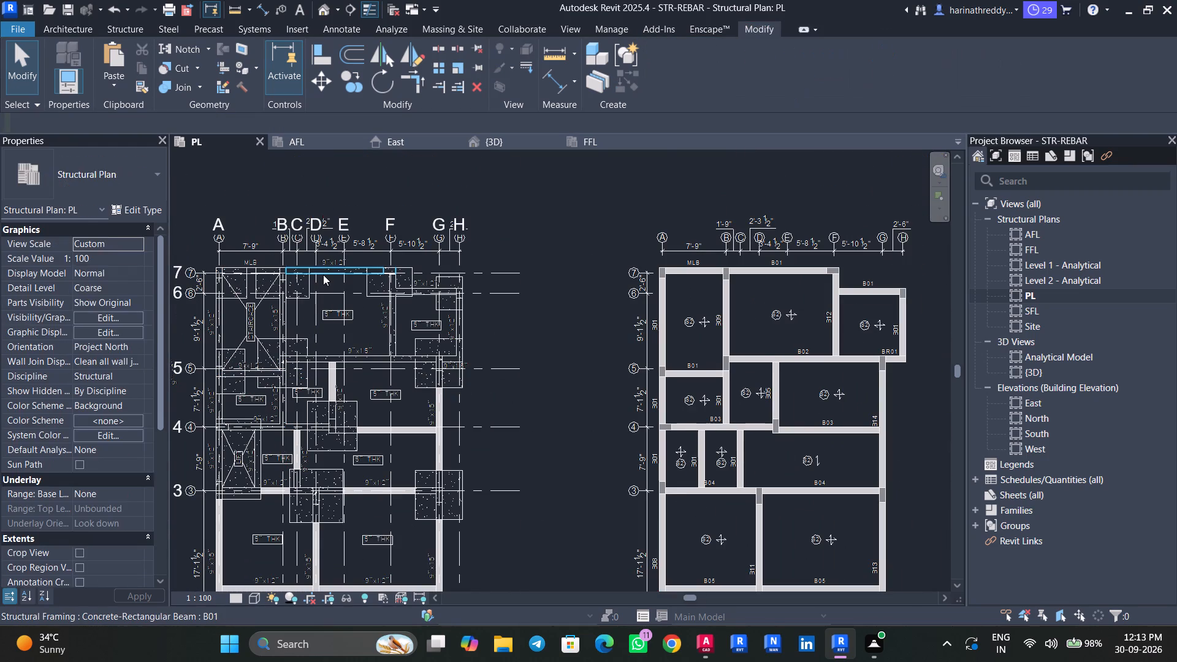
pyautogui.click(323, 275)
pyautogui.press('Escape')
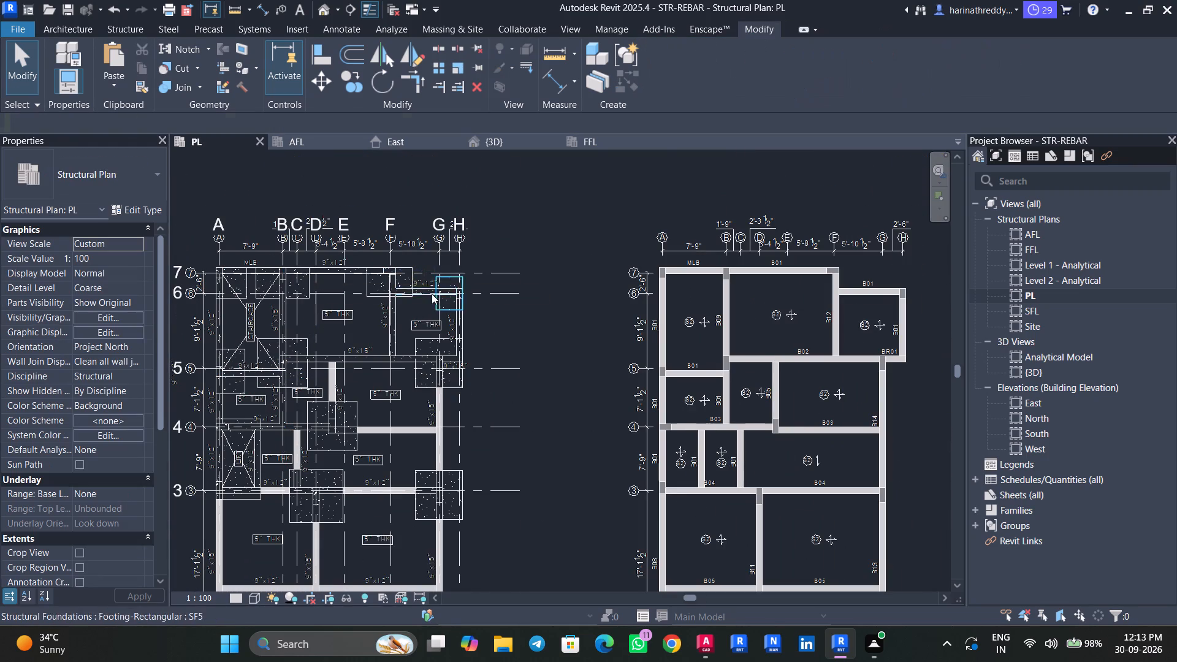
pyautogui.click(389, 284)
pyautogui.press('Escape')
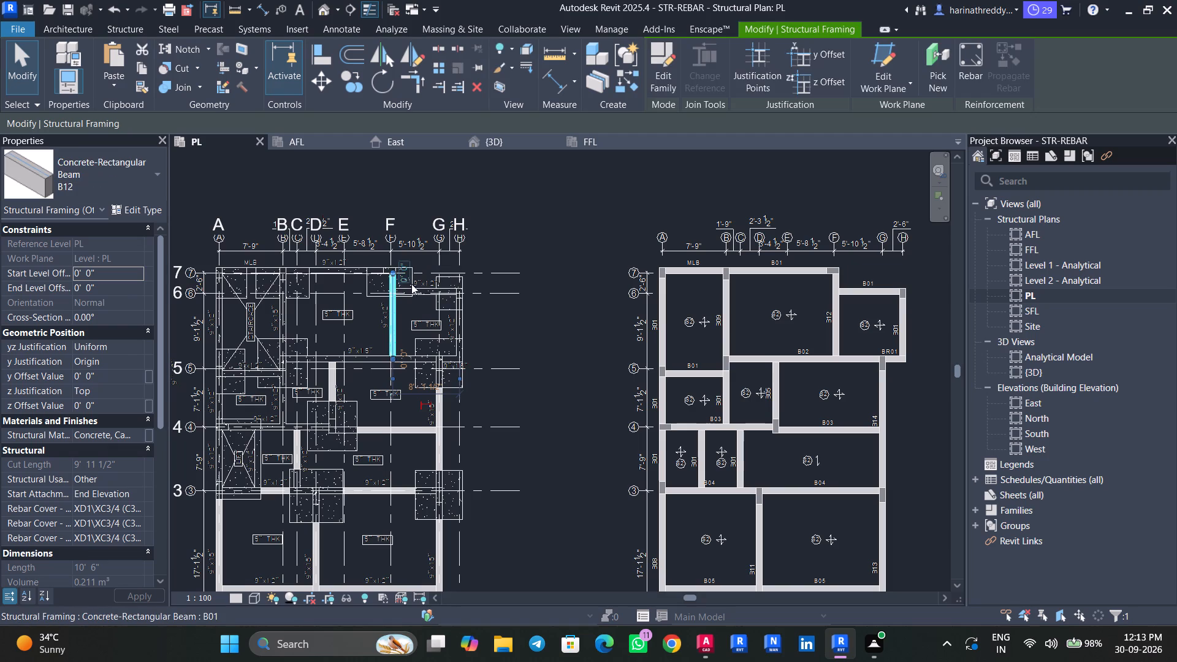
pyautogui.click(414, 288)
pyautogui.press('Escape')
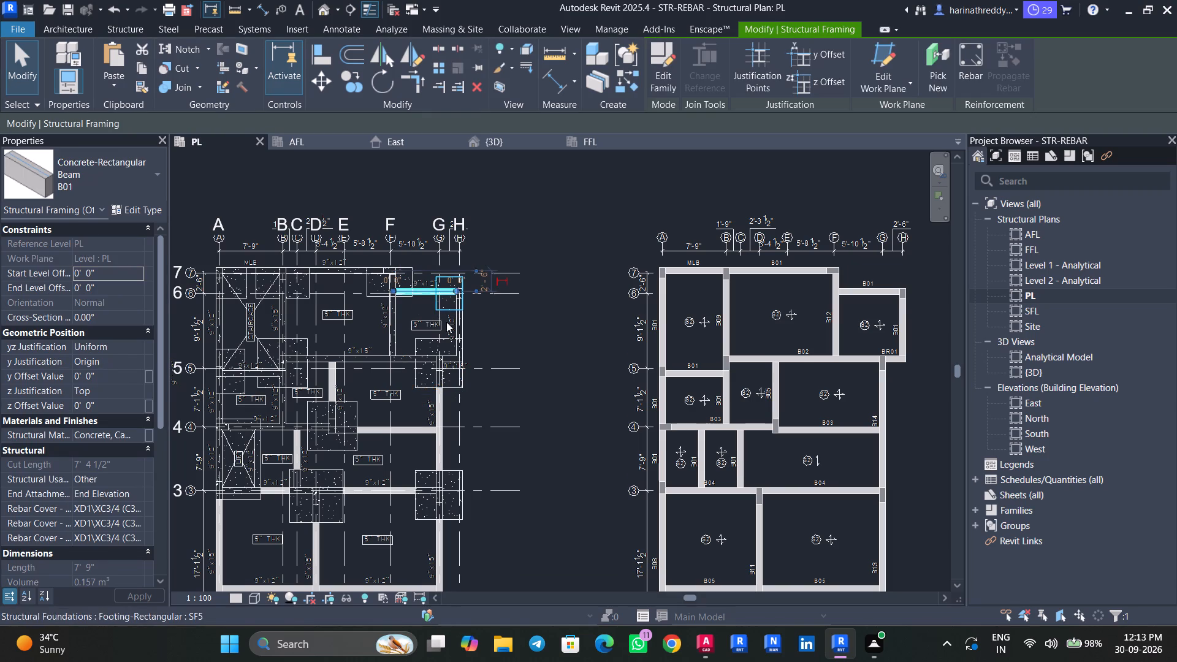
# Check the beam types on grid H and along grid 5 from grid B to grid H against the labelled layout.
pyautogui.click(460, 325)
pyautogui.press('Escape')
pyautogui.click(419, 357)
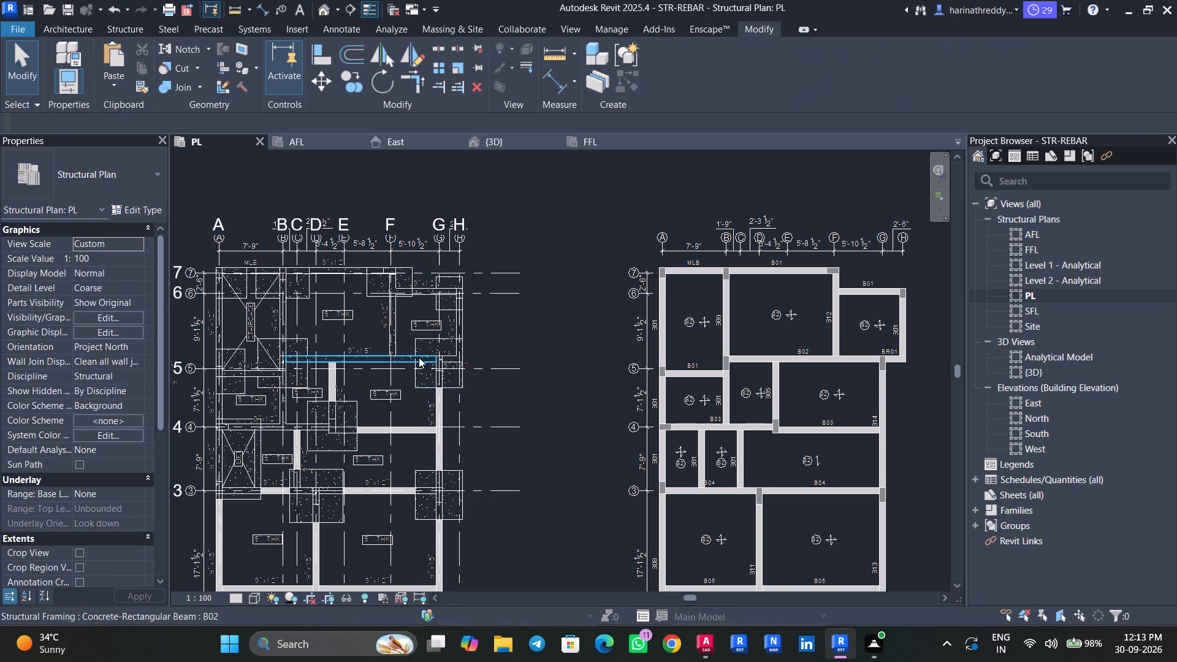
pyautogui.press('Escape')
pyautogui.click(454, 359)
pyautogui.press('Escape')
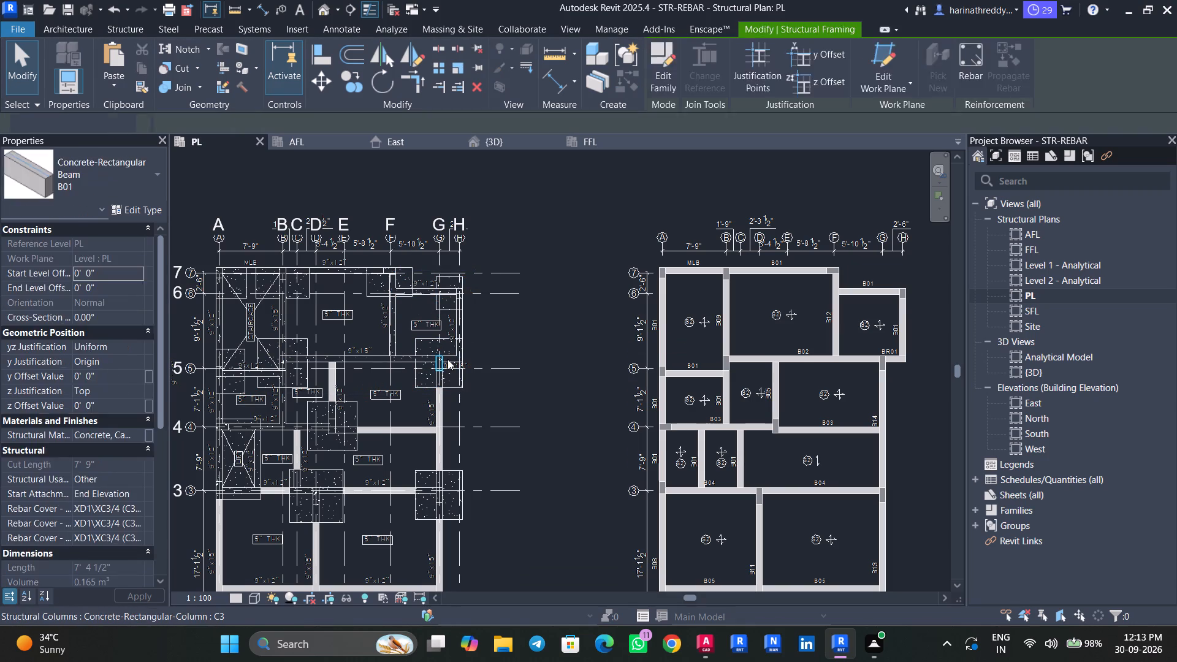
pyautogui.press('Tab')
pyautogui.press('Tab')
pyautogui.click(449, 359)
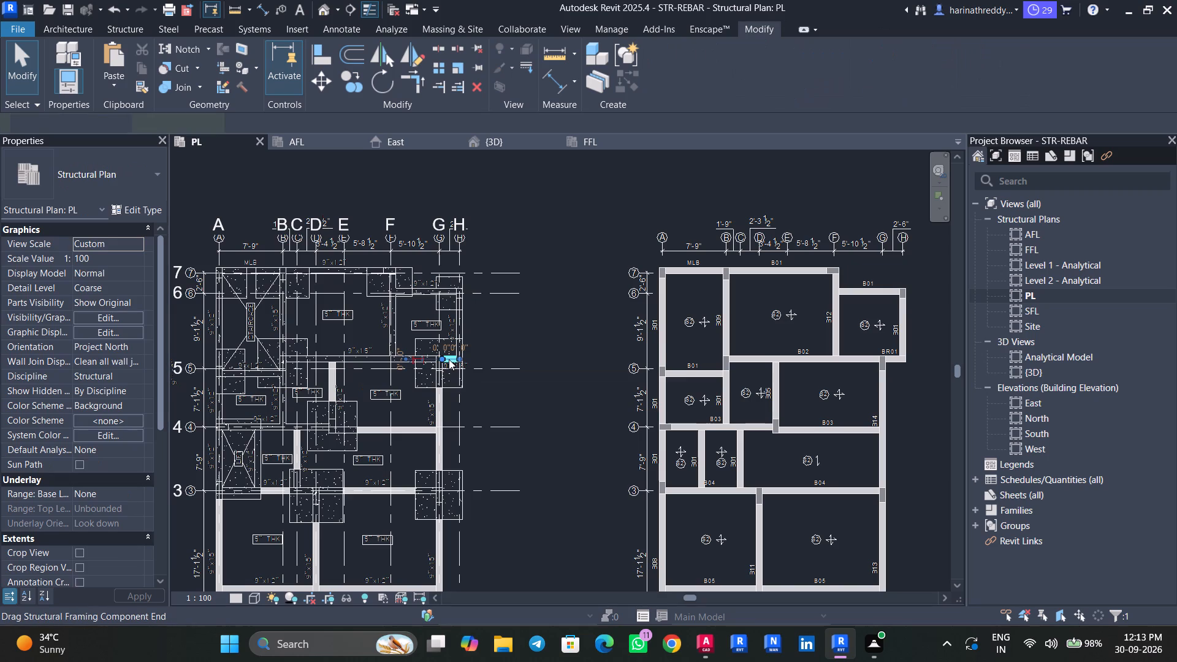
pyautogui.press('Escape')
pyautogui.press('Escape')
pyautogui.press('Escape')
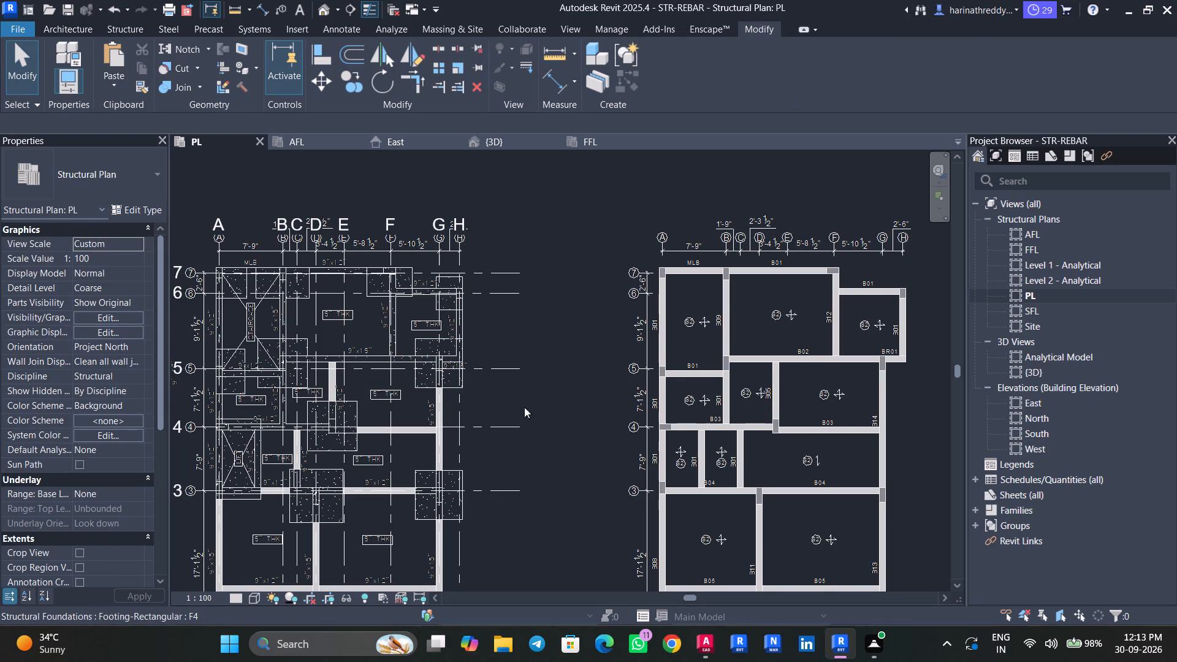
# Place a B12 concrete beam 14' 3" long on grid G, from the column at grid 5 to the column at grid 3.
pyautogui.moveTo(539, 405); pyautogui.dragTo(545, 376, button='middle')
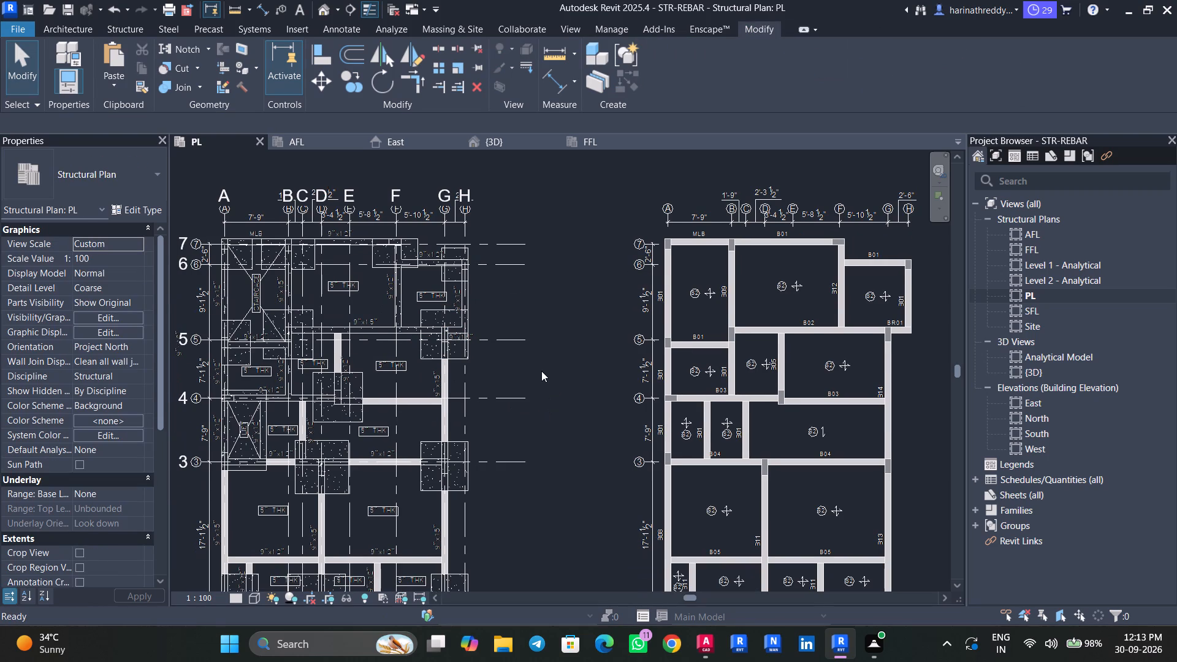
pyautogui.scroll(1, 460, 333)
pyautogui.click(453, 331)
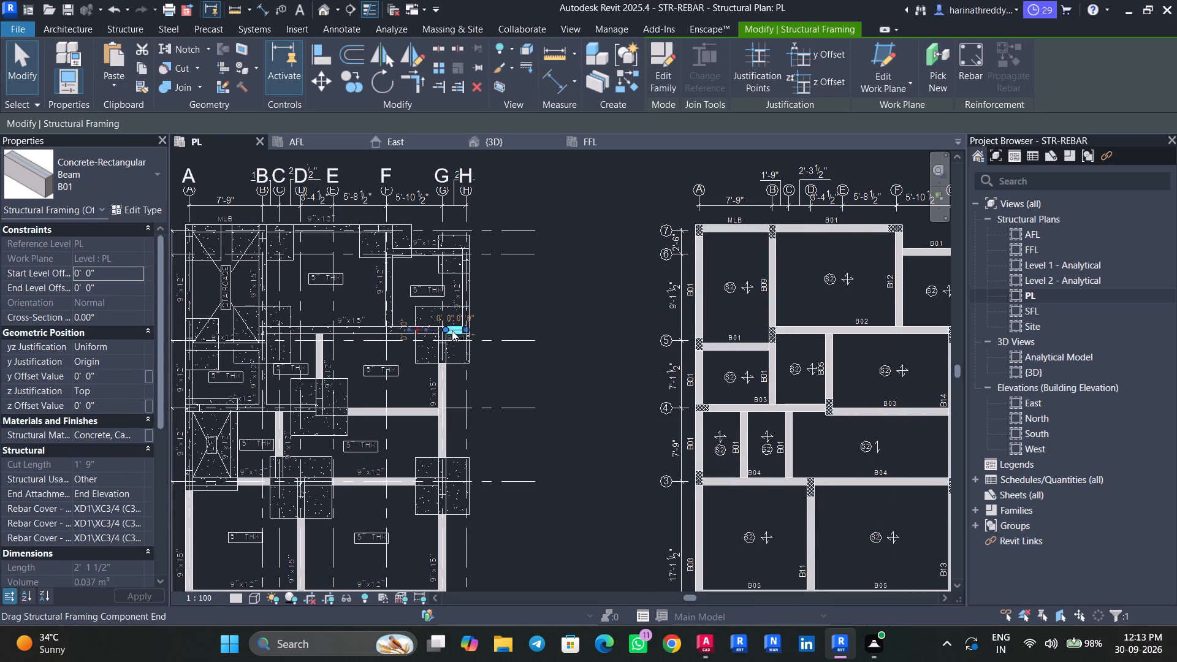
pyautogui.write('CS')
pyautogui.click(58, 172)
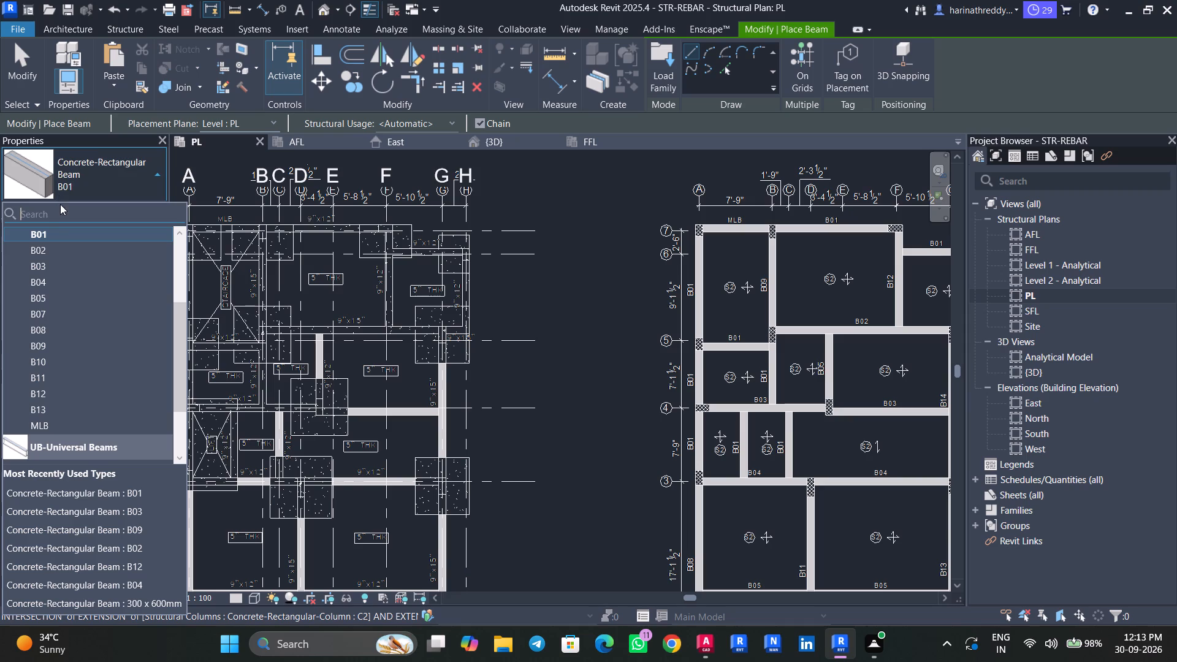
pyautogui.click(74, 397)
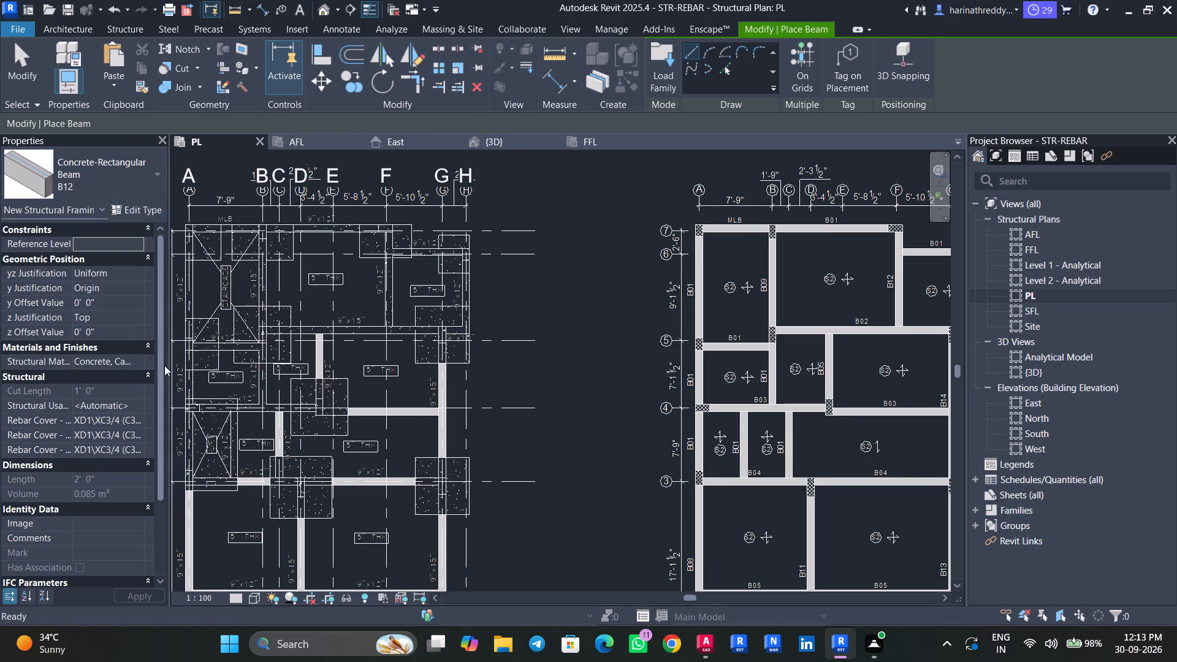
pyautogui.scroll(5, 446, 341)
pyautogui.scroll(-1, 443, 341)
pyautogui.scroll(7, 443, 341)
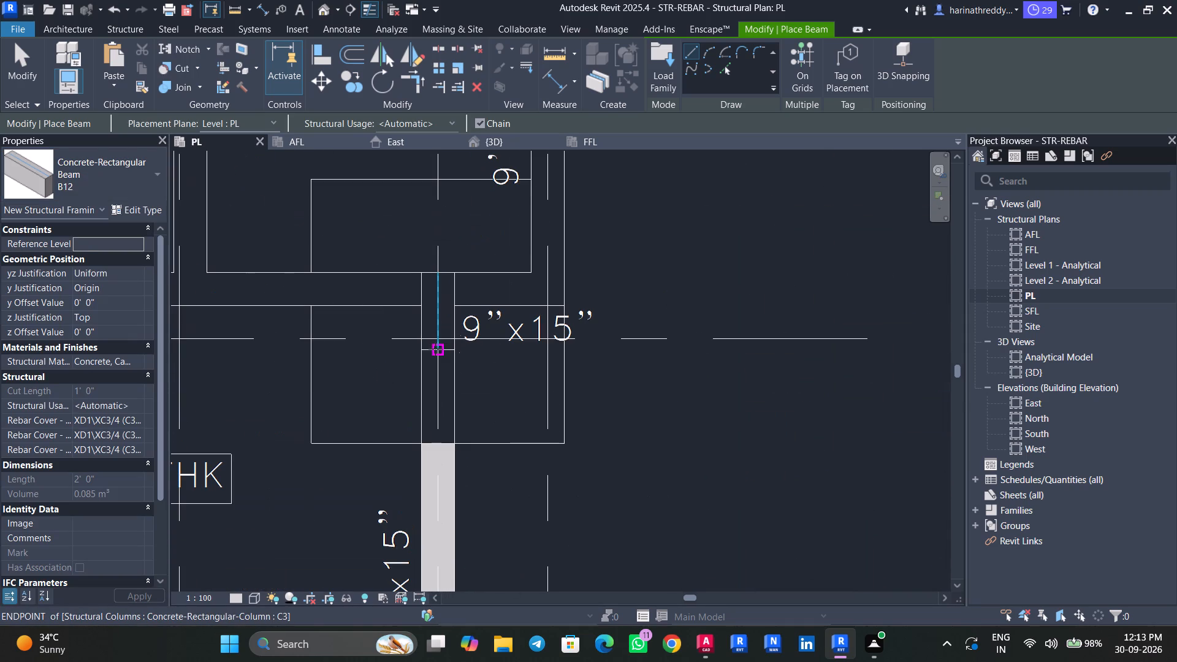
pyautogui.click(436, 349)
pyautogui.scroll(-1, 443, 425)
pyautogui.scroll(1, 443, 425)
pyautogui.scroll(-12, 443, 425)
pyautogui.moveTo(444, 422); pyautogui.dragTo(436, 356, button='middle')
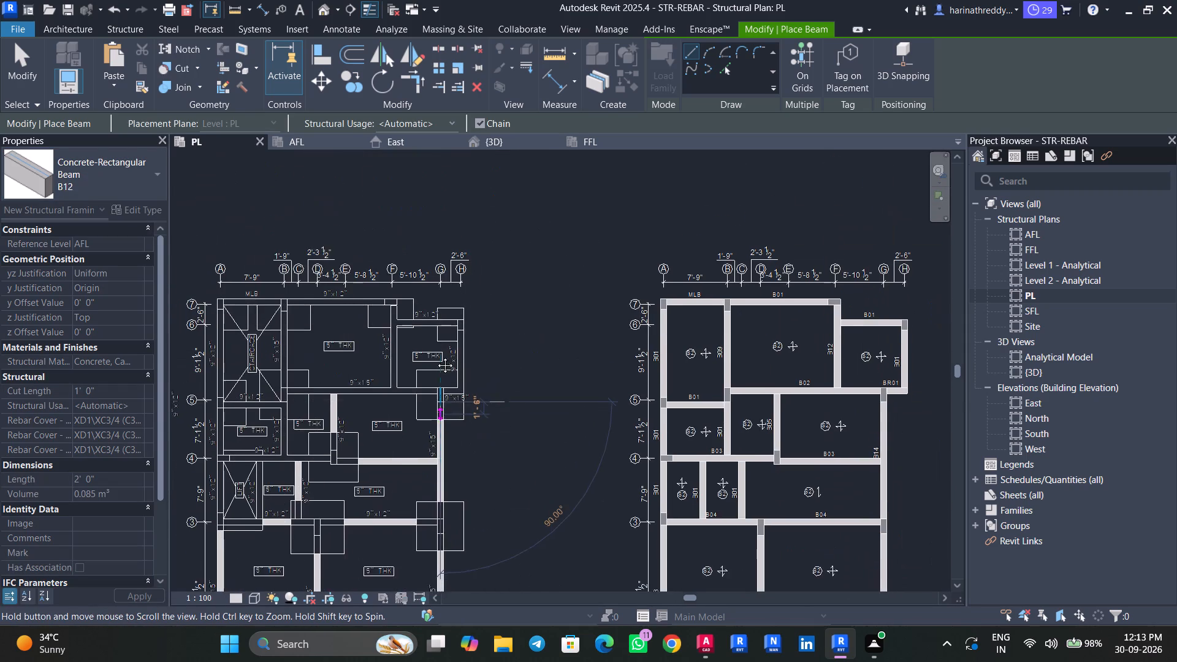
pyautogui.moveTo(436, 356); pyautogui.dragTo(435, 296, button='middle')
pyautogui.scroll(9, 433, 397)
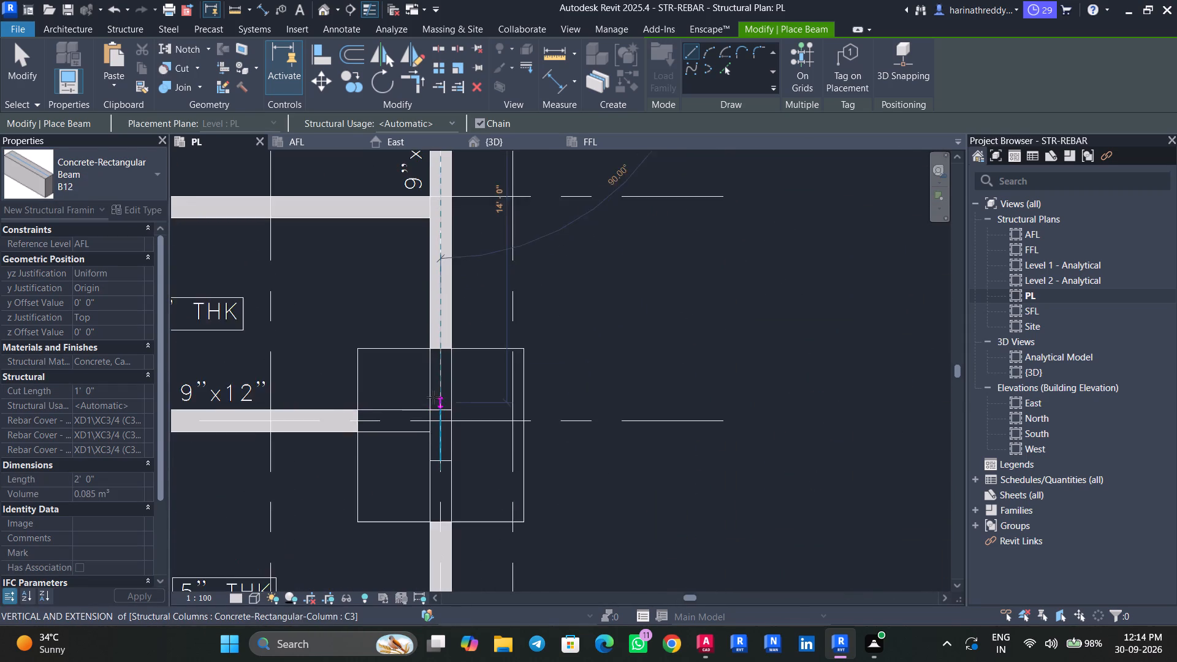
pyautogui.scroll(6, 433, 397)
pyautogui.click(449, 425)
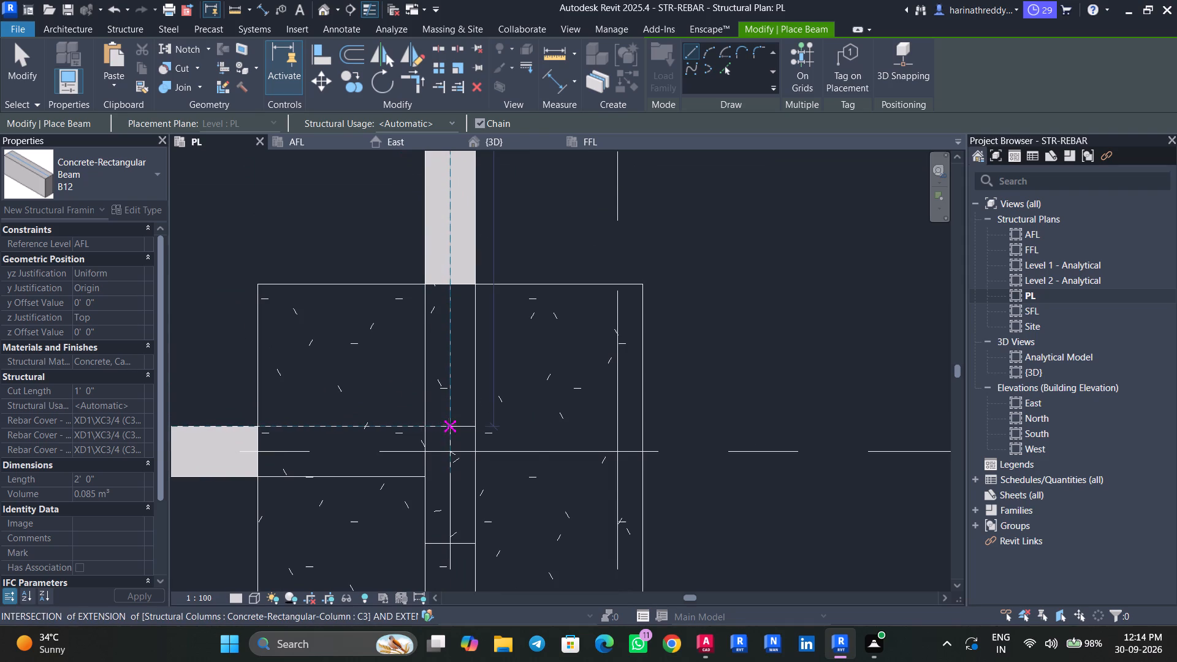
pyautogui.press('Escape')
pyautogui.press('Escape')
pyautogui.press('Escape')
# Inspect the new grid G beam and the short beam between grids G and H near grid 5 against the drawing.
pyautogui.click(471, 367)
pyautogui.scroll(-2, 471, 367)
pyautogui.scroll(1, 471, 367)
pyautogui.scroll(-7, 471, 367)
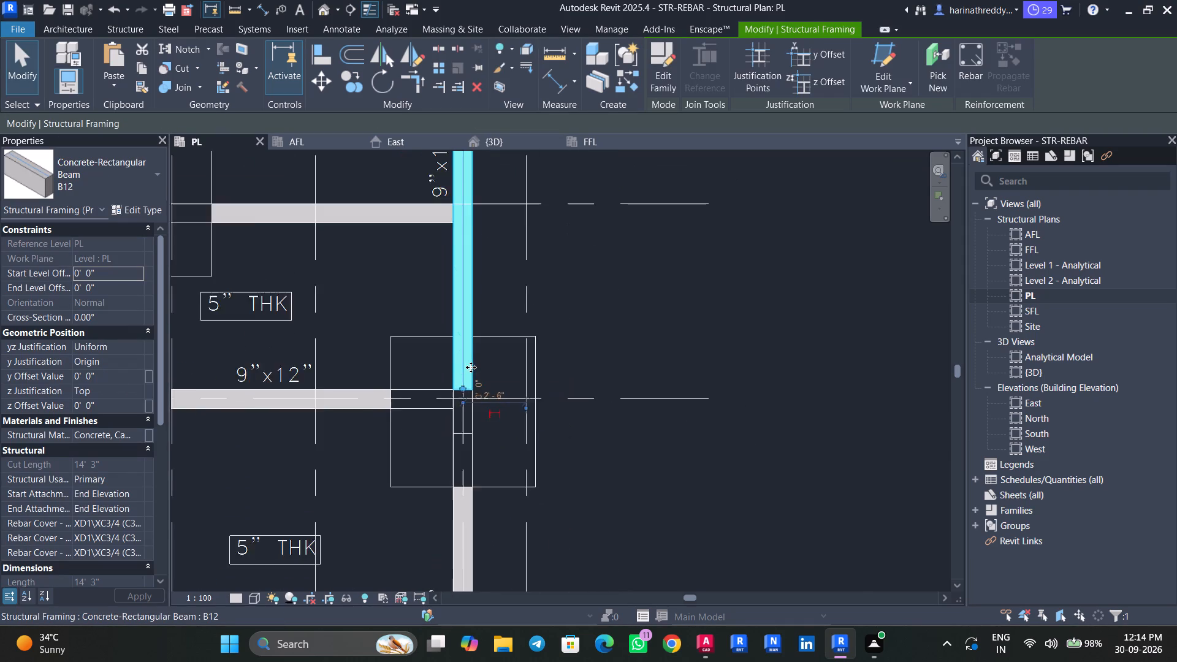
pyautogui.scroll(-7, 471, 367)
pyautogui.moveTo(498, 319); pyautogui.dragTo(492, 392, button='middle')
pyautogui.scroll(4, 468, 319)
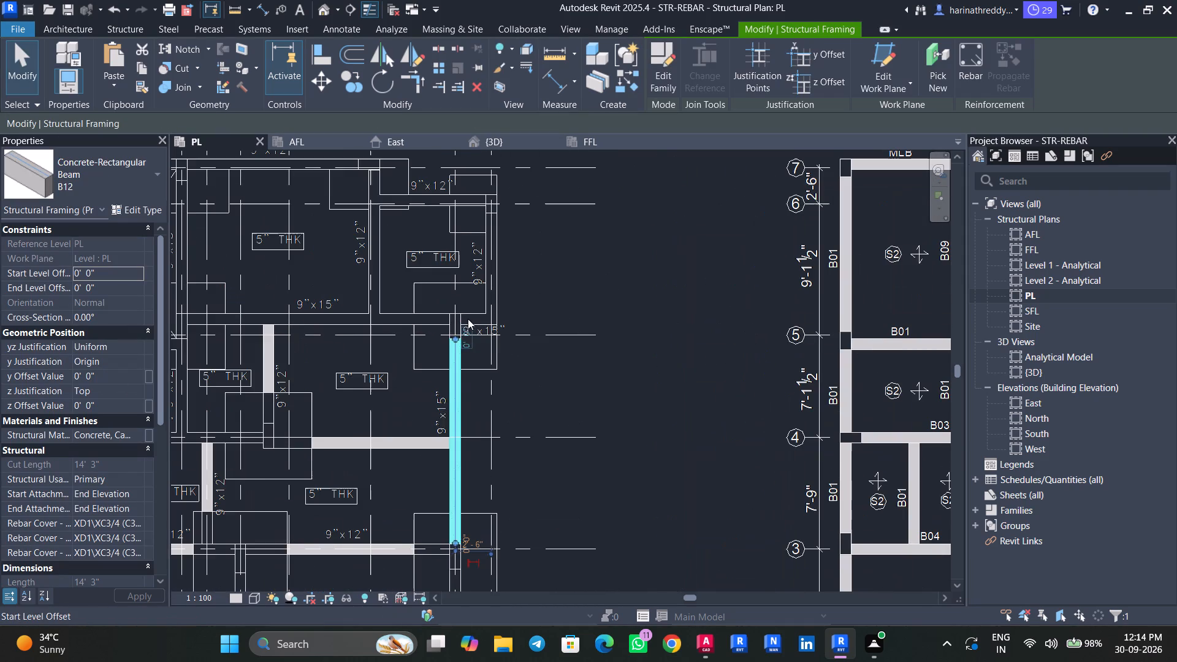
pyautogui.press('Escape')
pyautogui.press('Escape')
pyautogui.click(471, 324)
pyautogui.scroll(-7, 530, 377)
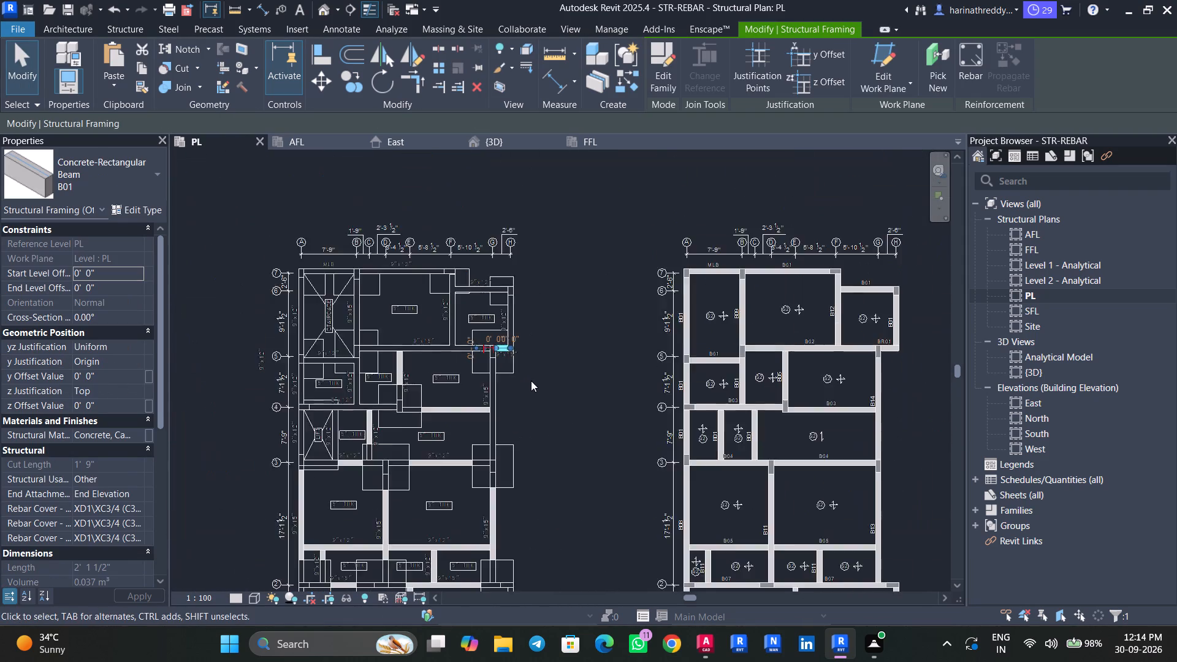
pyautogui.moveTo(536, 388); pyautogui.dragTo(520, 374, button='middle')
pyautogui.press('Escape')
pyautogui.press('Escape')
pyautogui.press('Escape')
pyautogui.scroll(4, 456, 397)
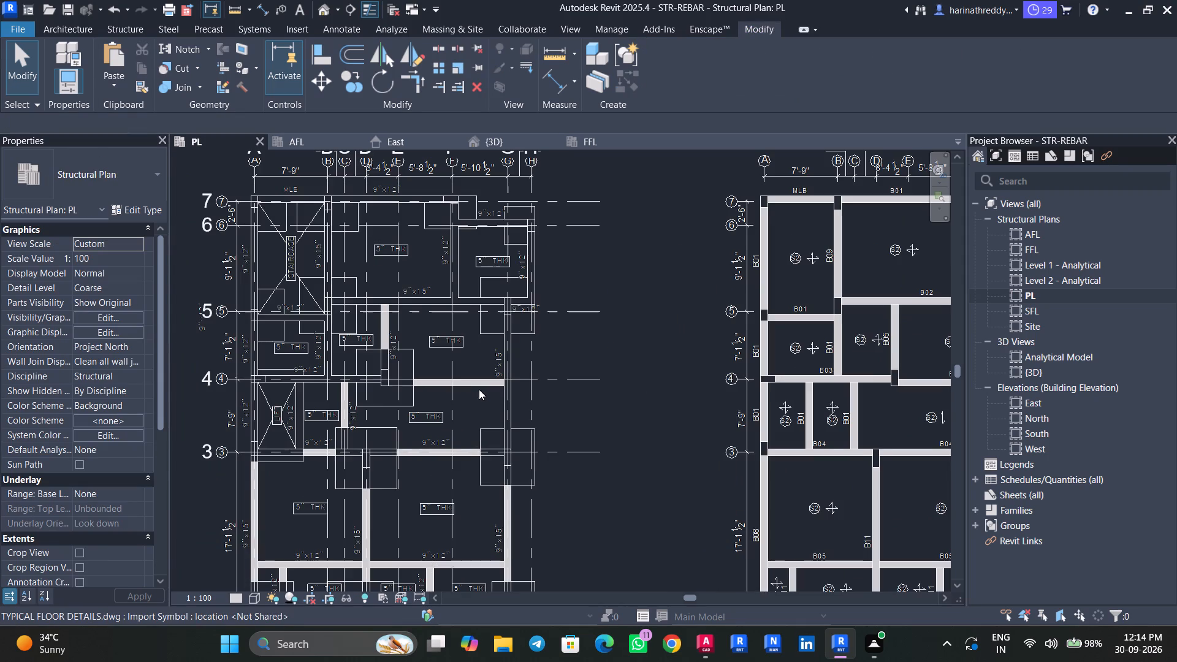
pyautogui.moveTo(449, 408); pyautogui.dragTo(383, 400, button='middle')
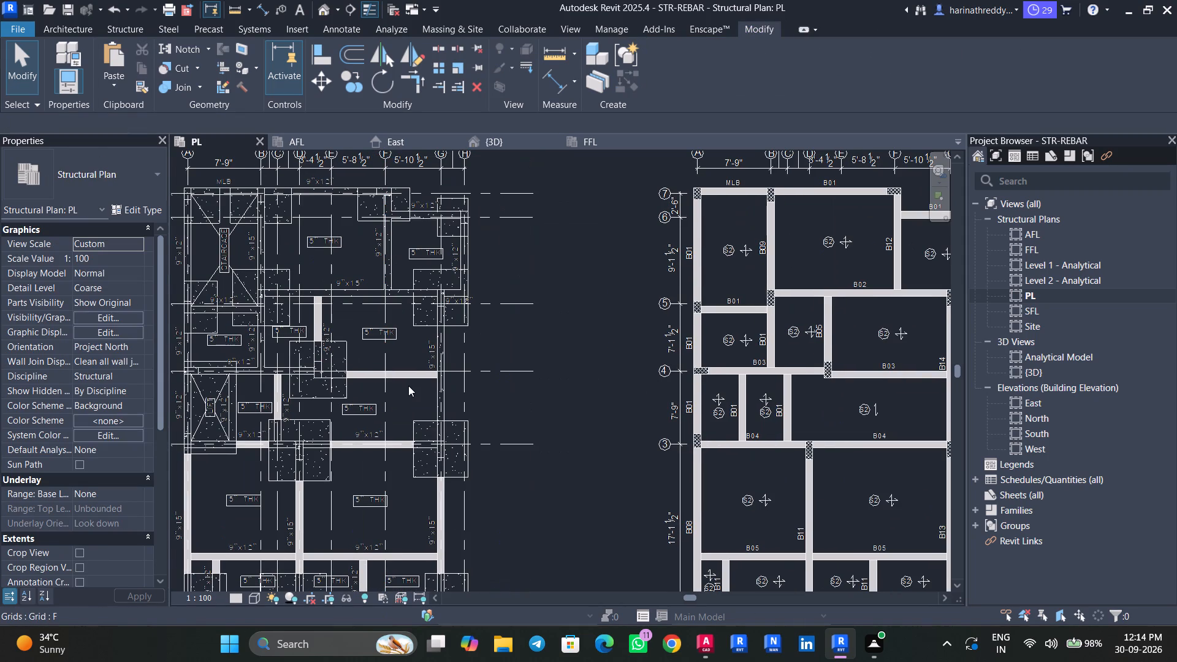
# Place a B03 concrete beam about 12' 7" long along grid 4, from the column between grids D and E to the grid G beam.
pyautogui.click(440, 393)
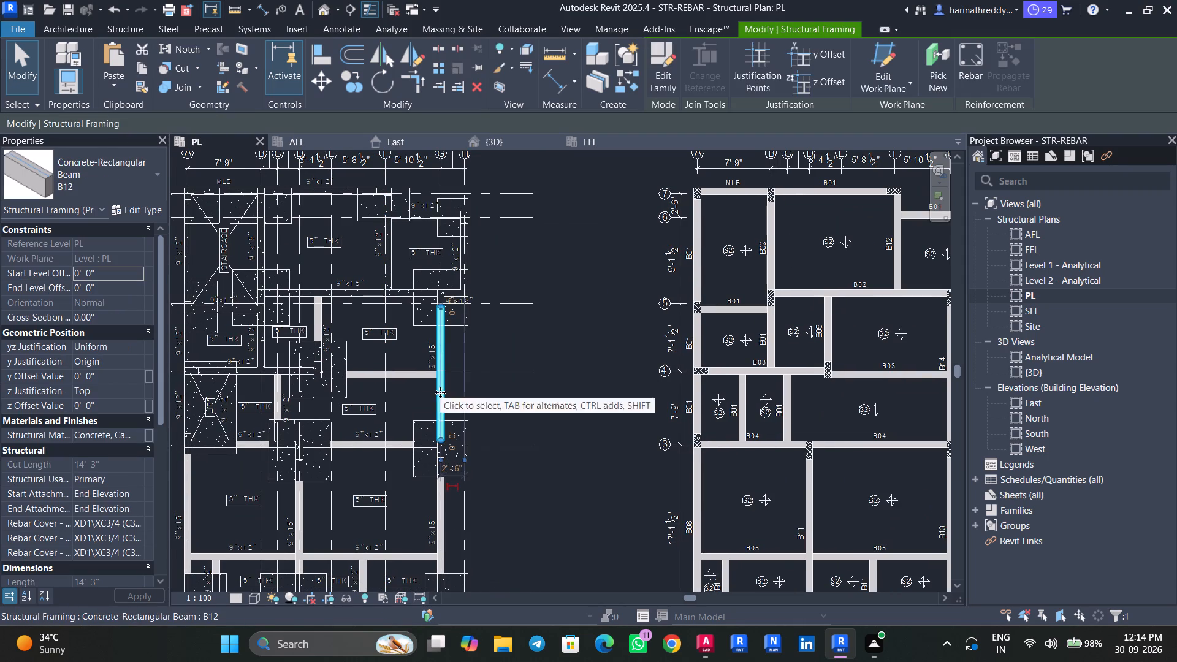
pyautogui.write('CS')
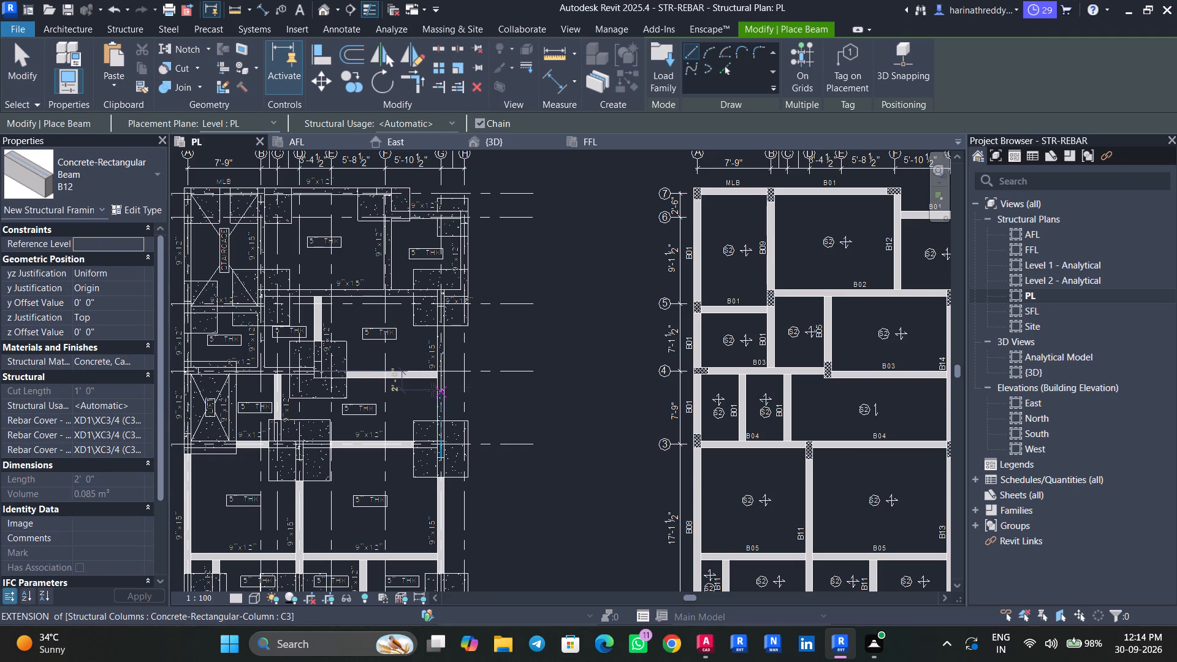
pyautogui.click(96, 191)
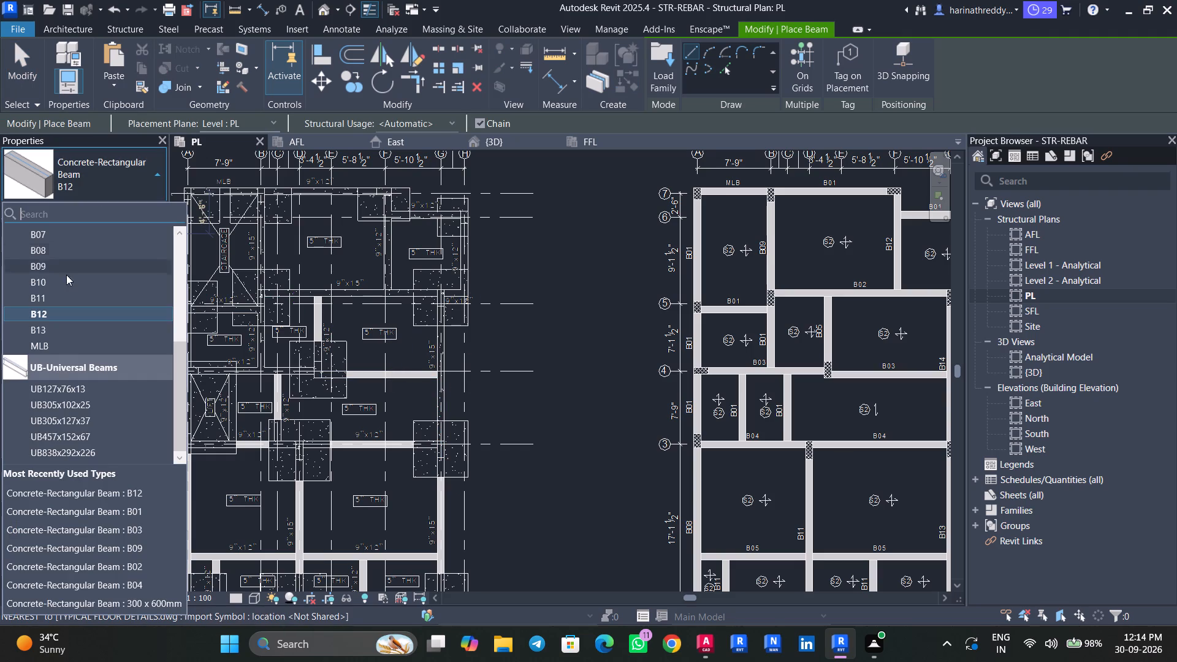
pyautogui.scroll(4, 67, 280)
pyautogui.click(49, 389)
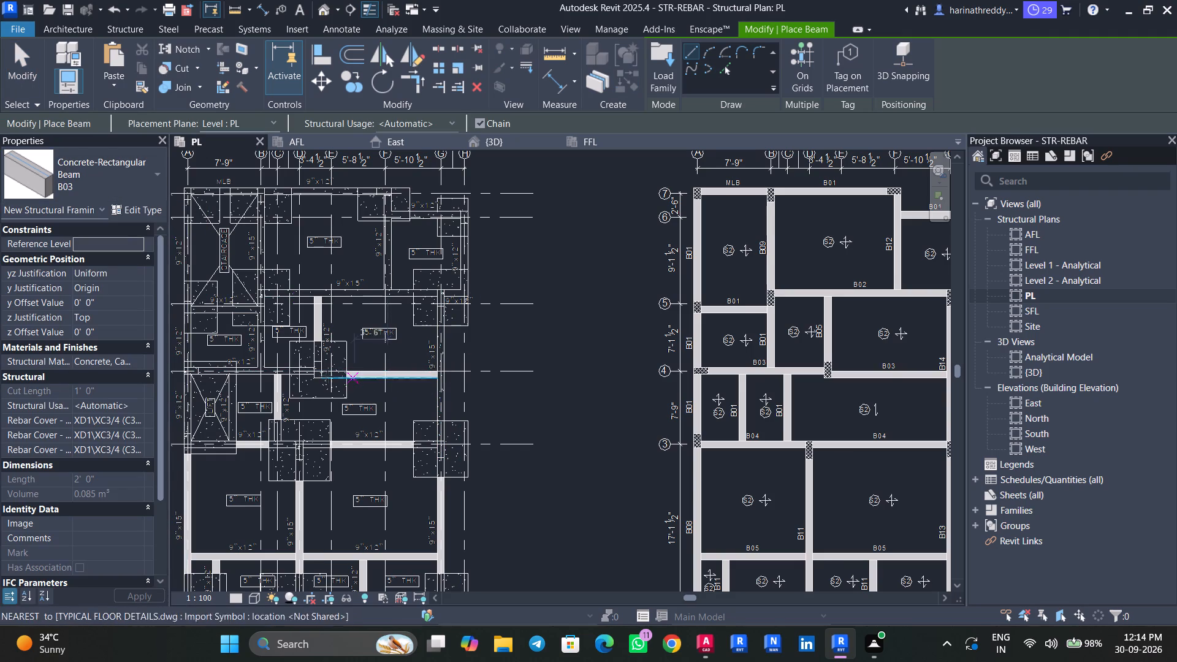
pyautogui.scroll(12, 326, 376)
pyautogui.click(308, 373)
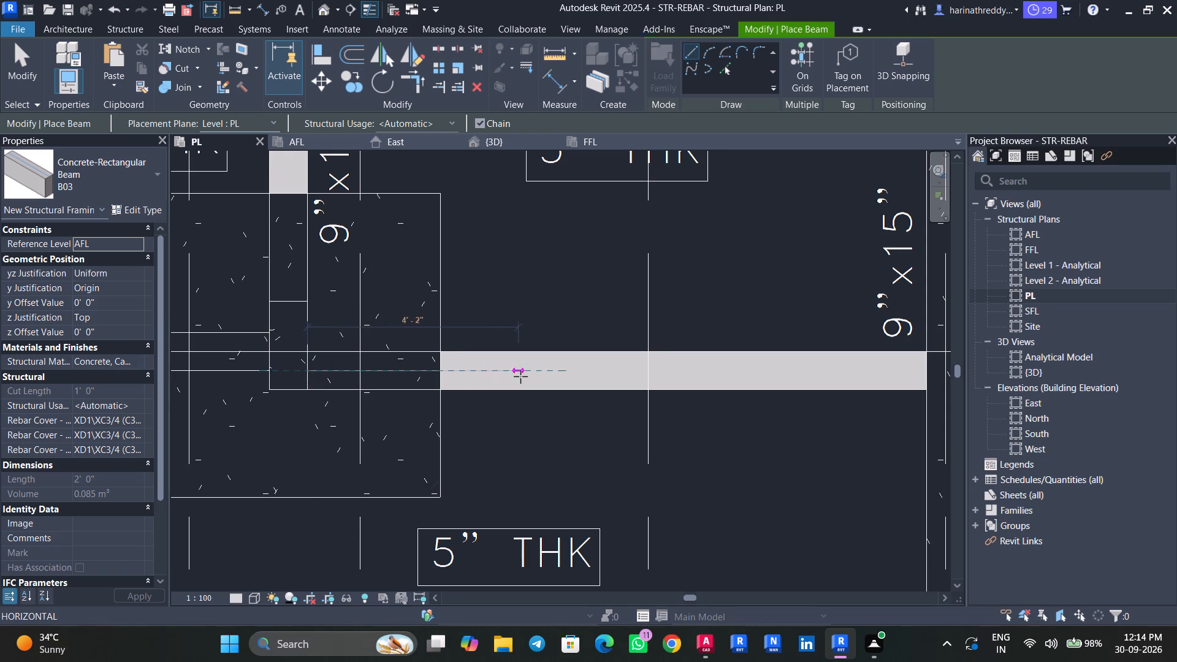
pyautogui.moveTo(518, 376); pyautogui.dragTo(205, 322, button='middle')
pyautogui.click(613, 316)
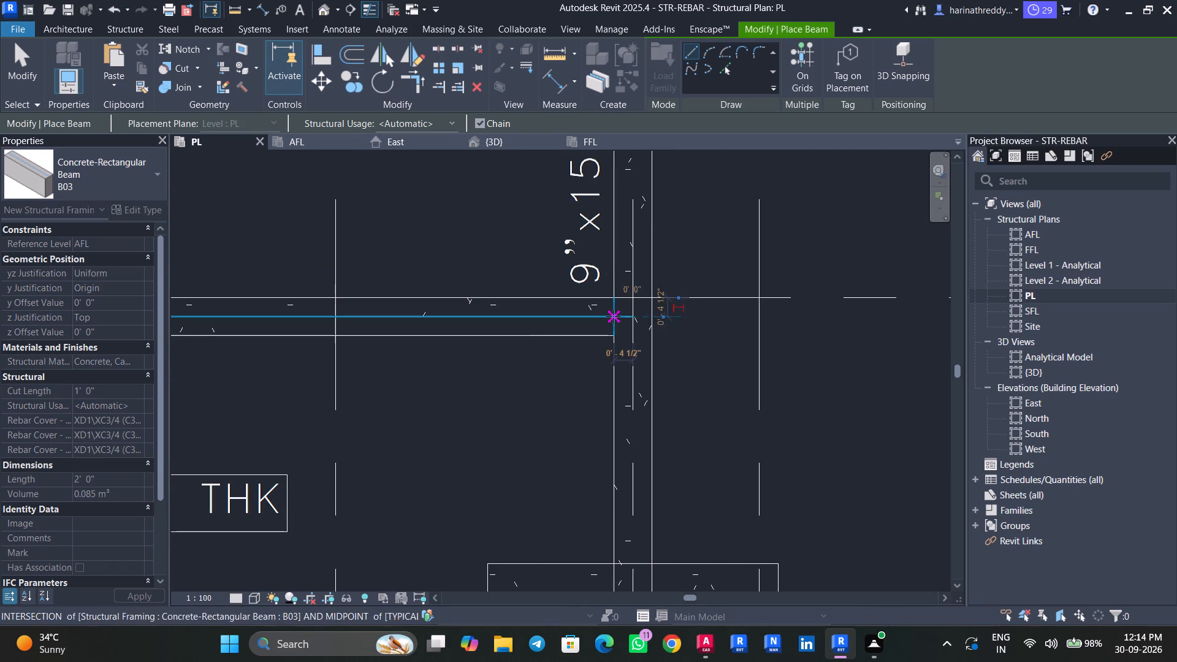
pyautogui.press('Escape')
pyautogui.press('Escape')
pyautogui.press('Escape')
pyautogui.press('Escape')
# Inspect the new grid 4 beam and its junctions with the column and the grid G beam against the drawing.
pyautogui.click(523, 322)
pyautogui.scroll(-2, 512, 355)
pyautogui.scroll(2, 512, 355)
pyautogui.scroll(-6, 514, 351)
pyautogui.moveTo(500, 363); pyautogui.dragTo(476, 390, button='middle')
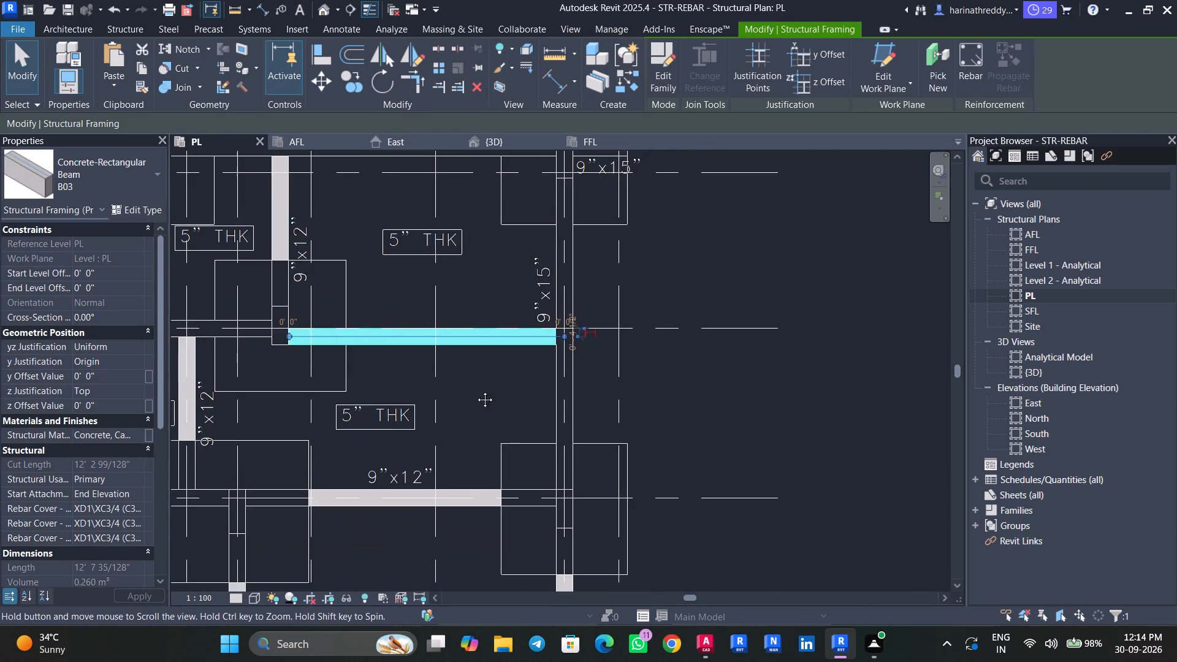
pyautogui.moveTo(476, 390); pyautogui.dragTo(461, 405, button='middle')
pyautogui.scroll(-7, 461, 407)
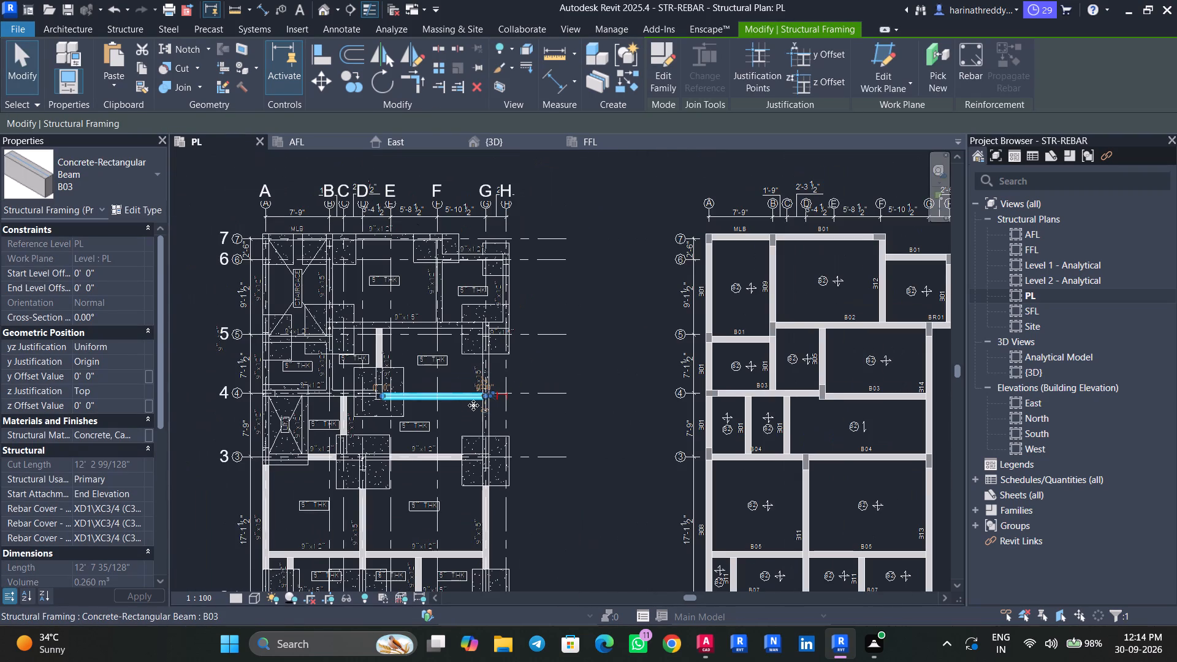
pyautogui.press('Escape')
pyautogui.press('Escape')
# Look through the available concrete beam types for the grid G beam between grids 3 and 5, labelled B14 in the drawing.
pyautogui.click(488, 412)
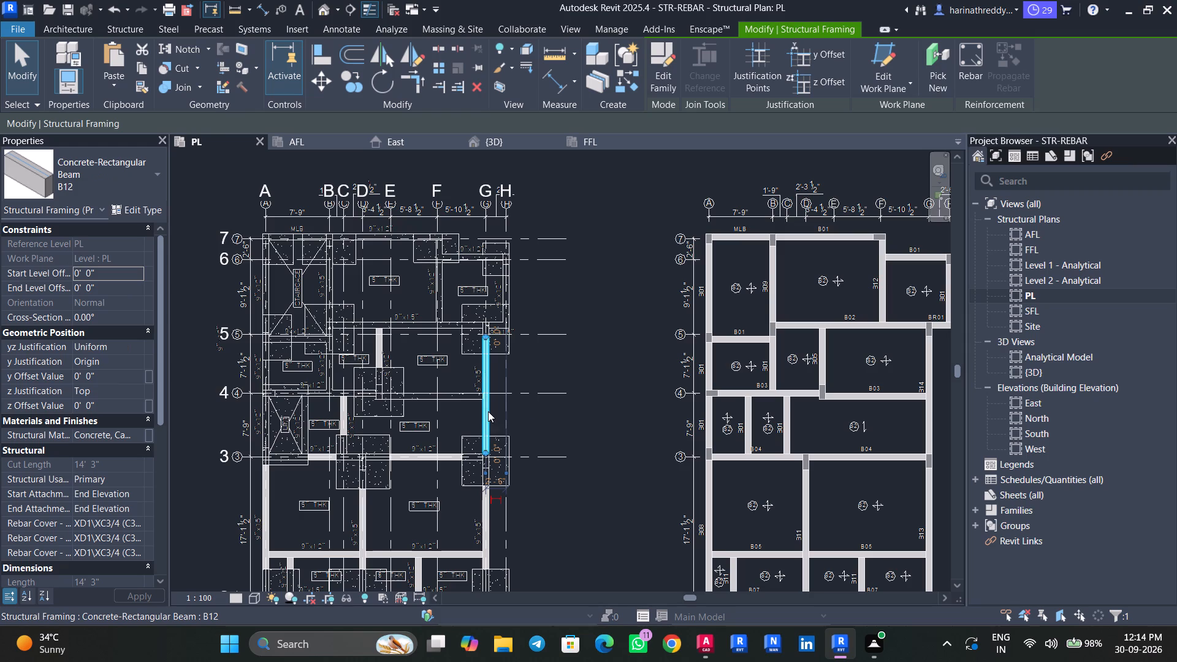
pyautogui.click(39, 158)
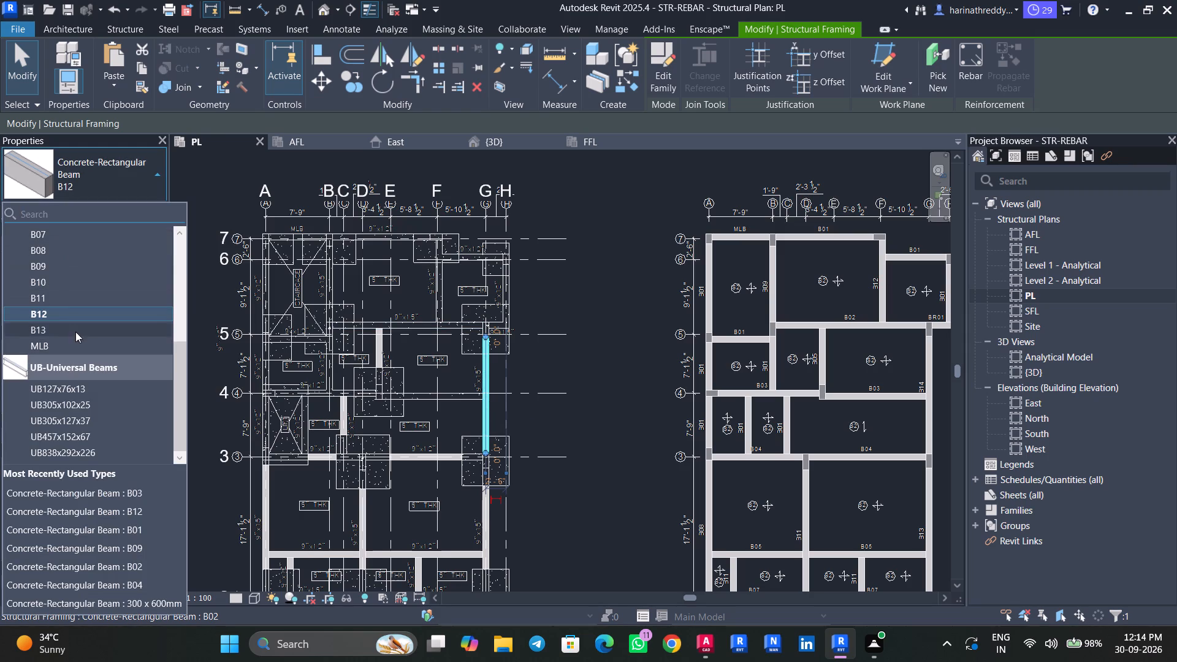
pyautogui.scroll(5, 93, 324)
pyautogui.scroll(-4, 93, 323)
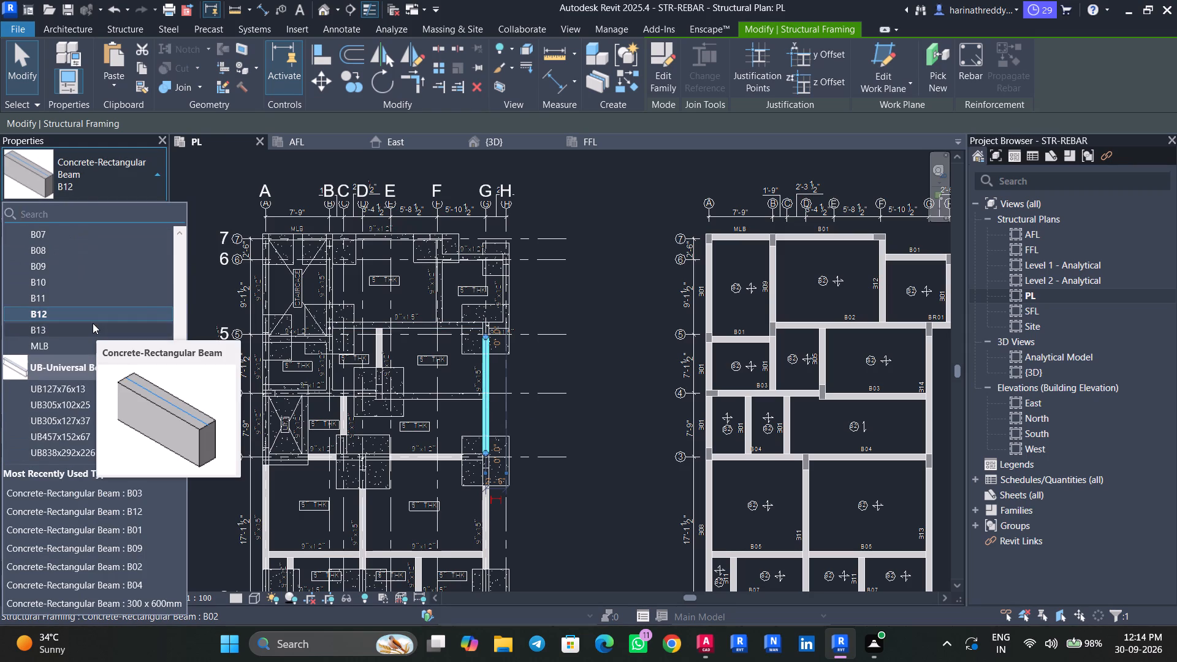
pyautogui.scroll(-4, 93, 323)
pyautogui.press('Escape')
pyautogui.press('Escape')
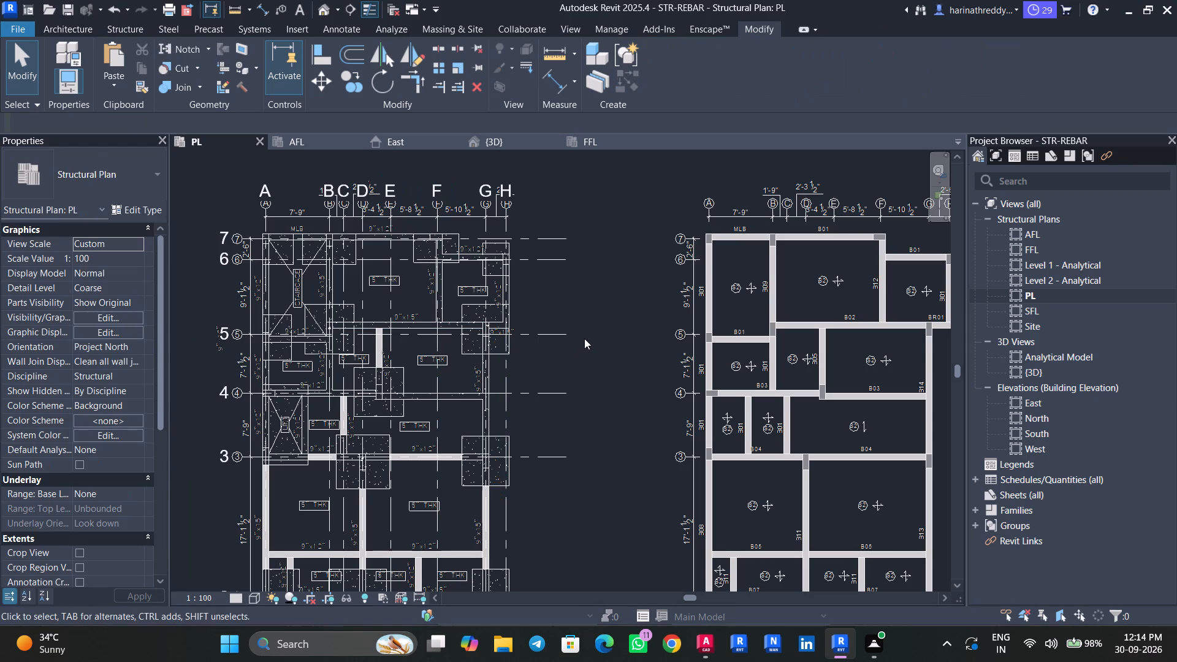
# Duplicate the grid G beam's type between grids 3 and 5 as B14 and set its depth h to 15".
pyautogui.click(480, 387)
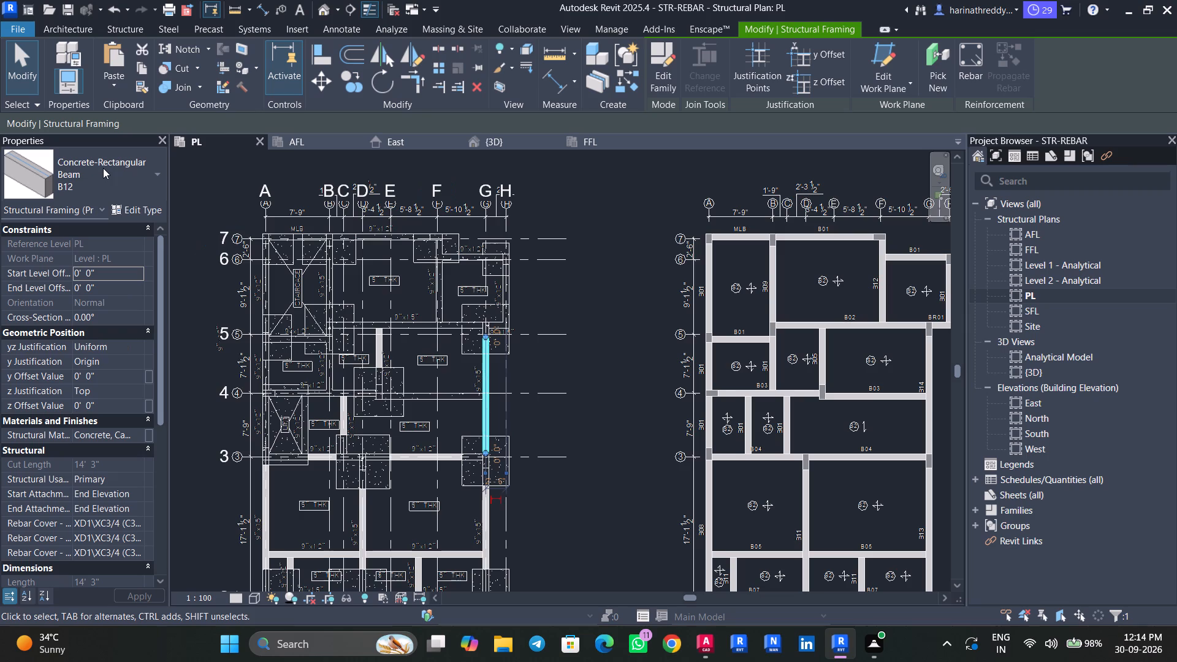
pyautogui.click(137, 204)
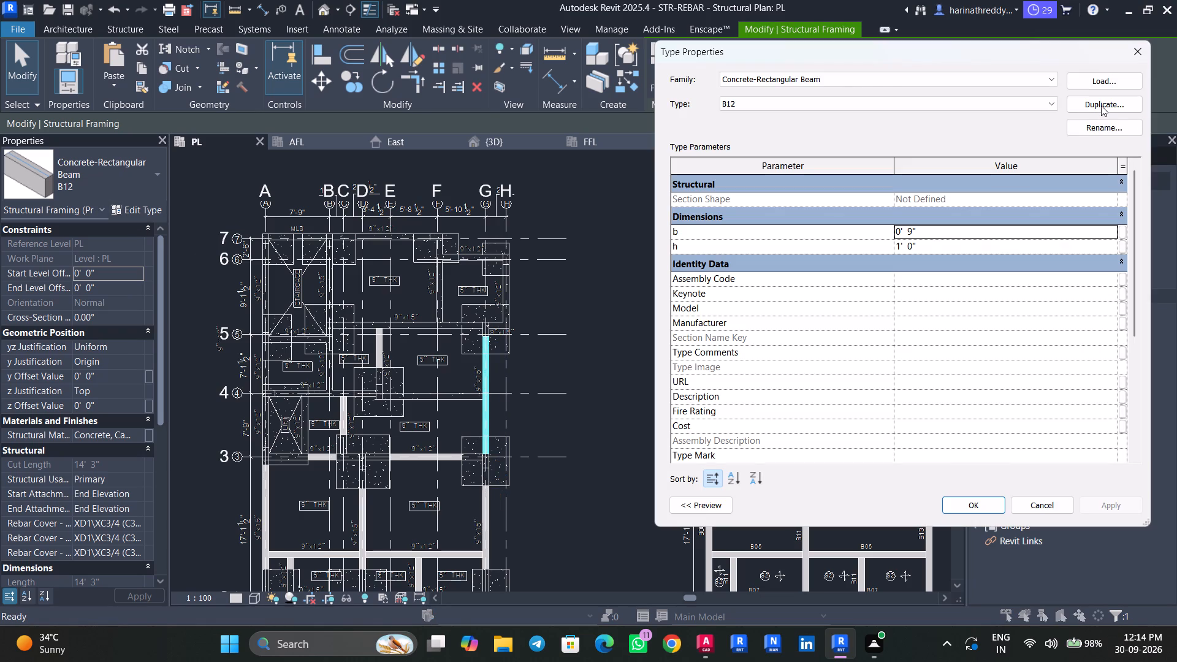
pyautogui.click(1101, 105)
pyautogui.press('n')
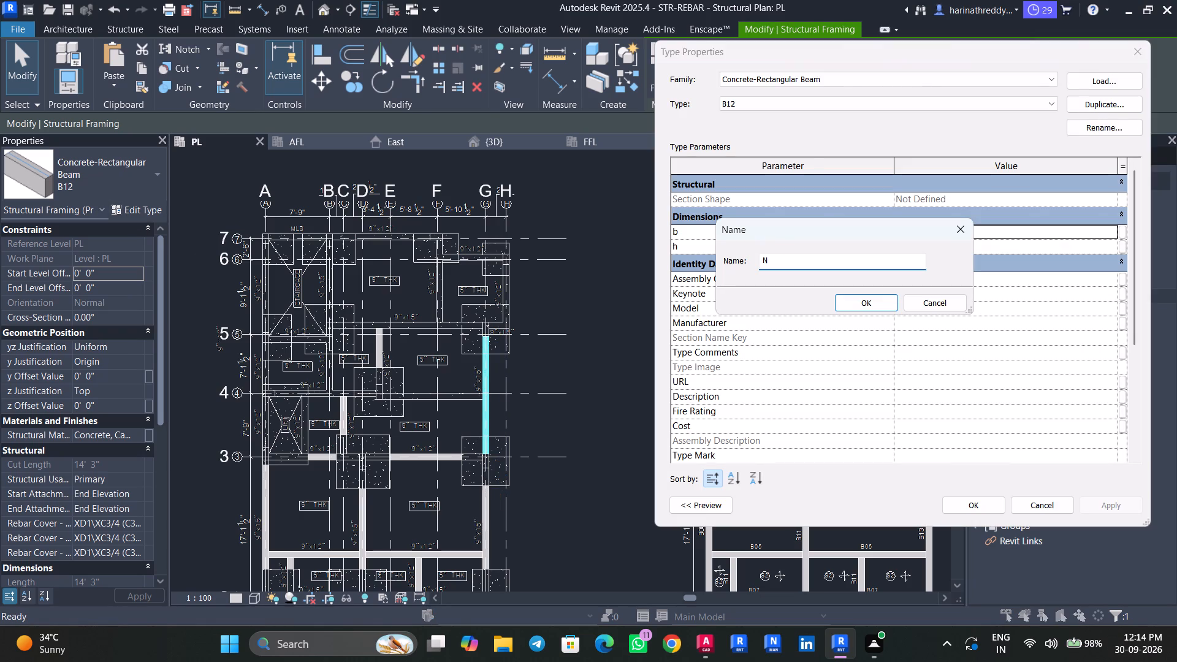
pyautogui.press('BackSpace')
pyautogui.write('B14')
pyautogui.click(850, 303)
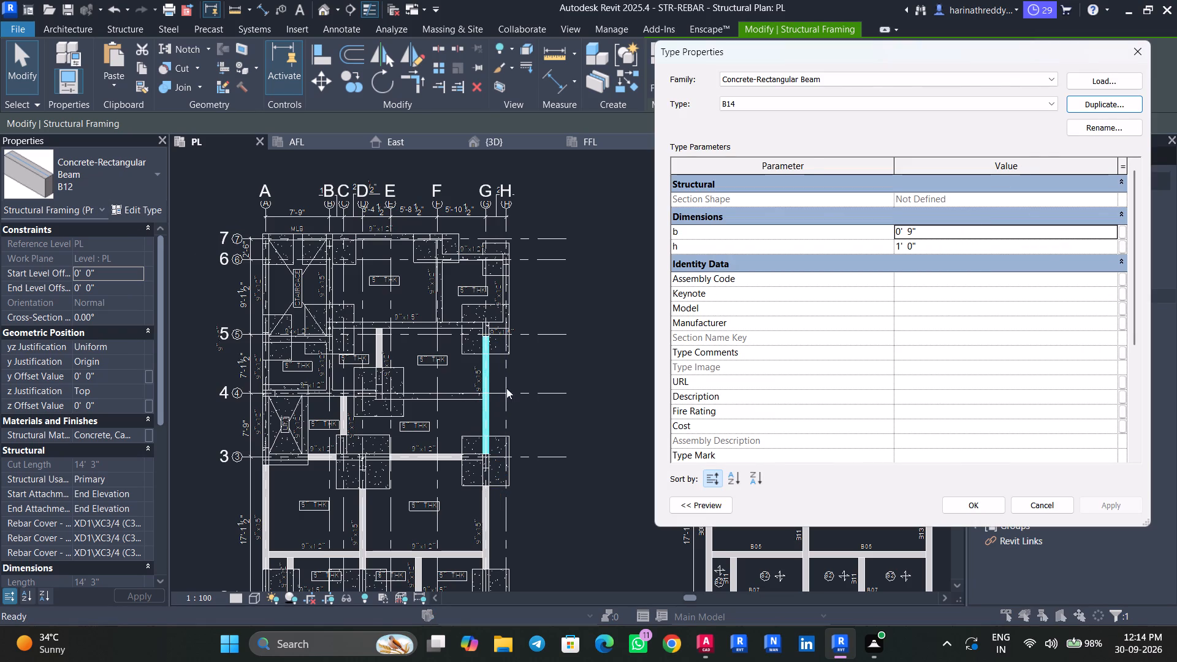
pyautogui.click(1007, 249)
pyautogui.write('15"')
pyautogui.press('Return')
pyautogui.click(1098, 490)
pyautogui.click(1102, 495)
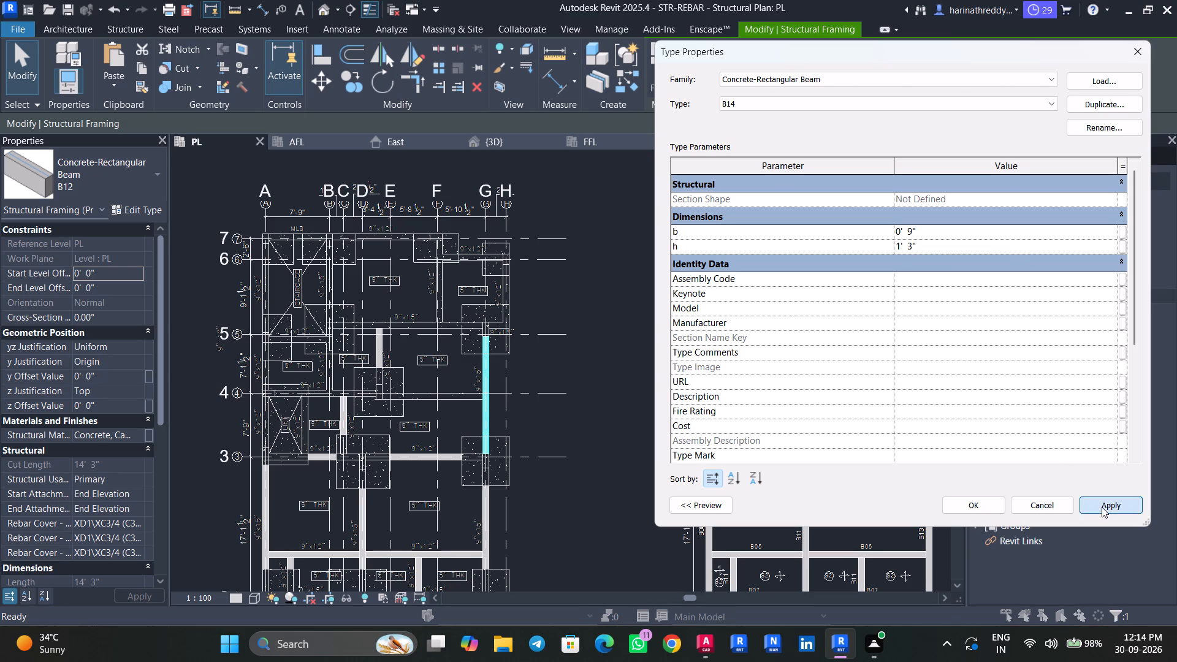
pyautogui.click(1102, 507)
pyautogui.click(956, 504)
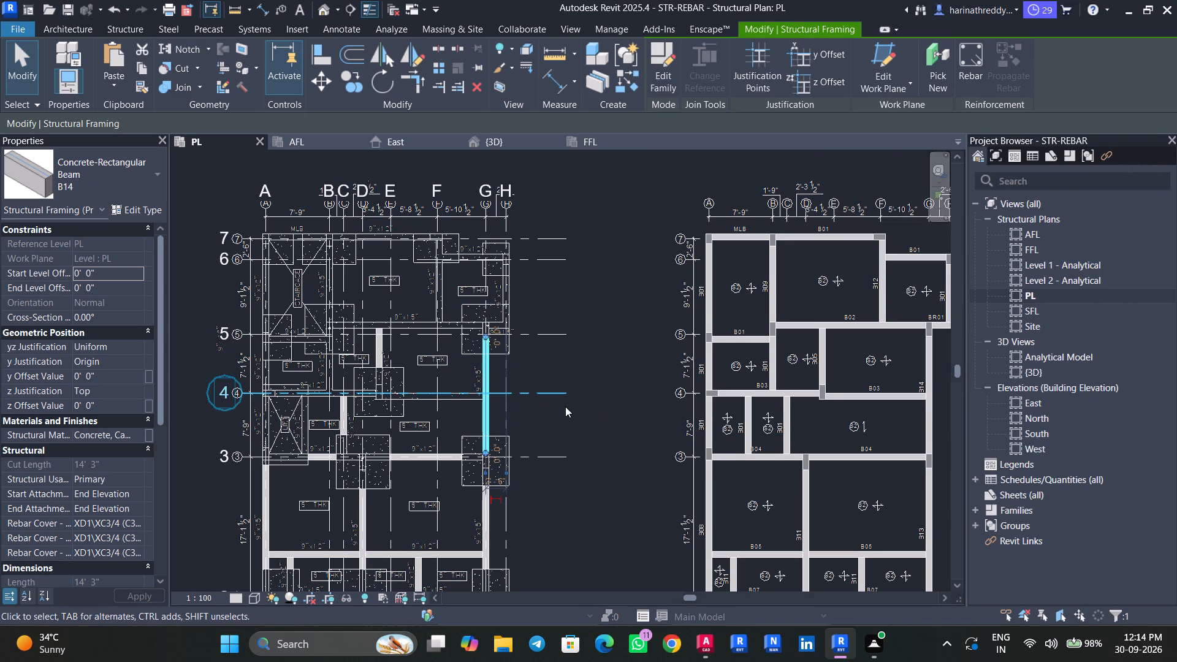
pyautogui.press('Escape')
pyautogui.press('Escape')
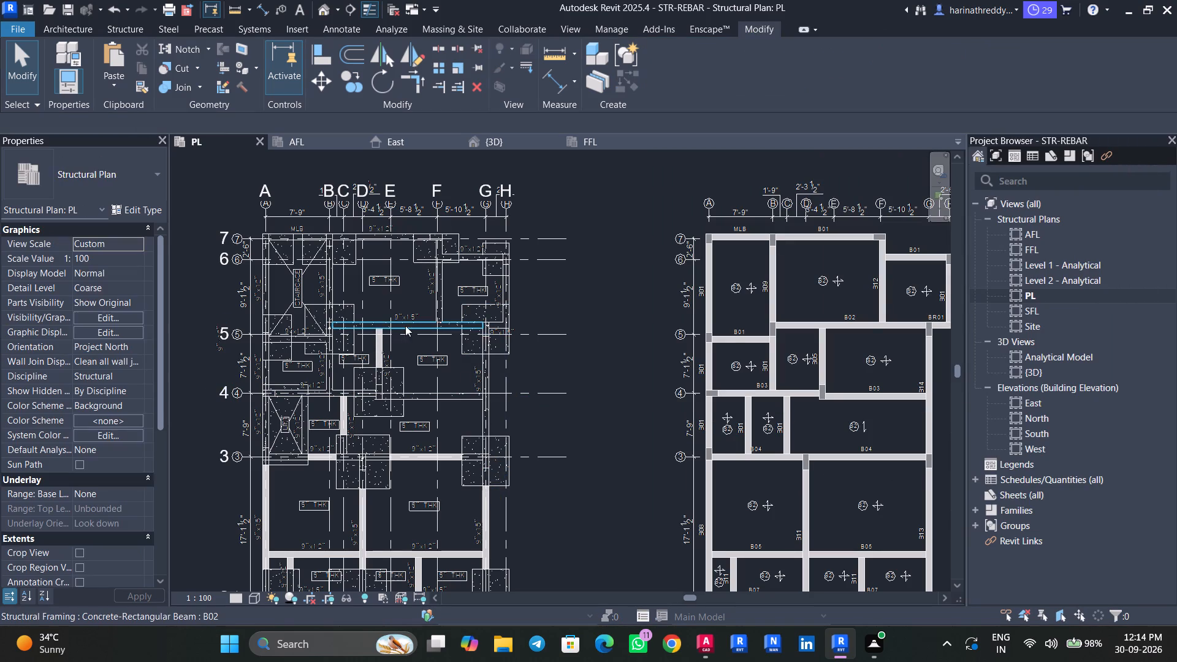
# Check the types of the beams along grids 5 and 4 and of the grid G beam against the drawing labels.
pyautogui.click(405, 325)
pyautogui.press('Escape')
pyautogui.click(482, 390)
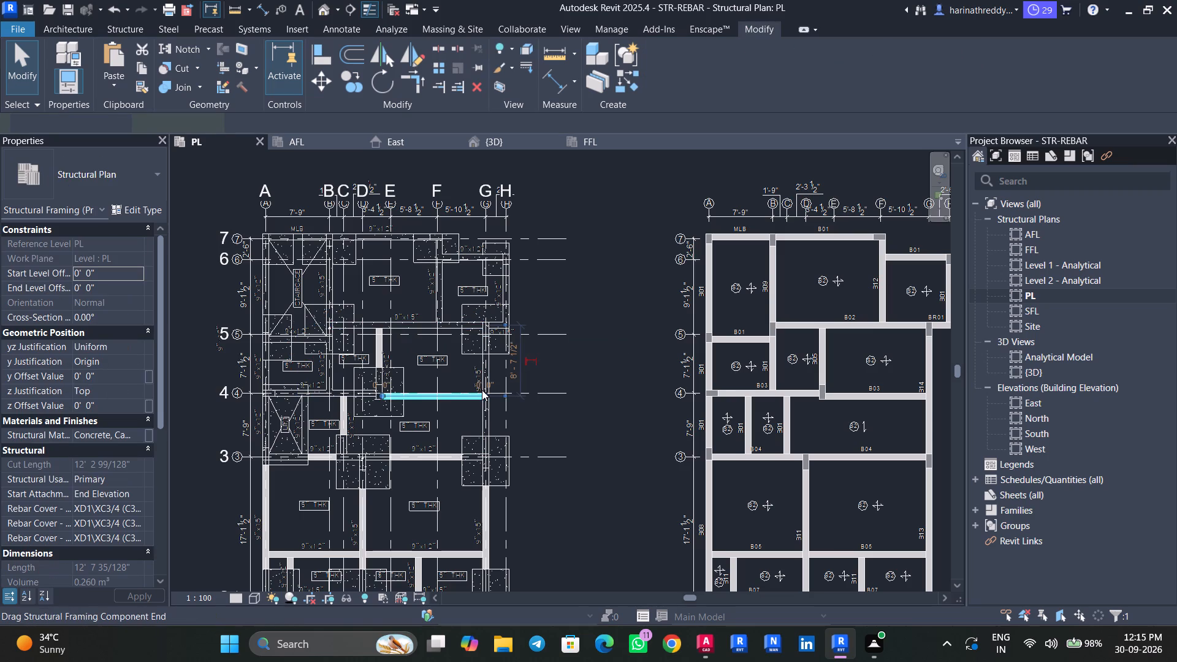
pyautogui.press('Escape')
pyautogui.click(424, 396)
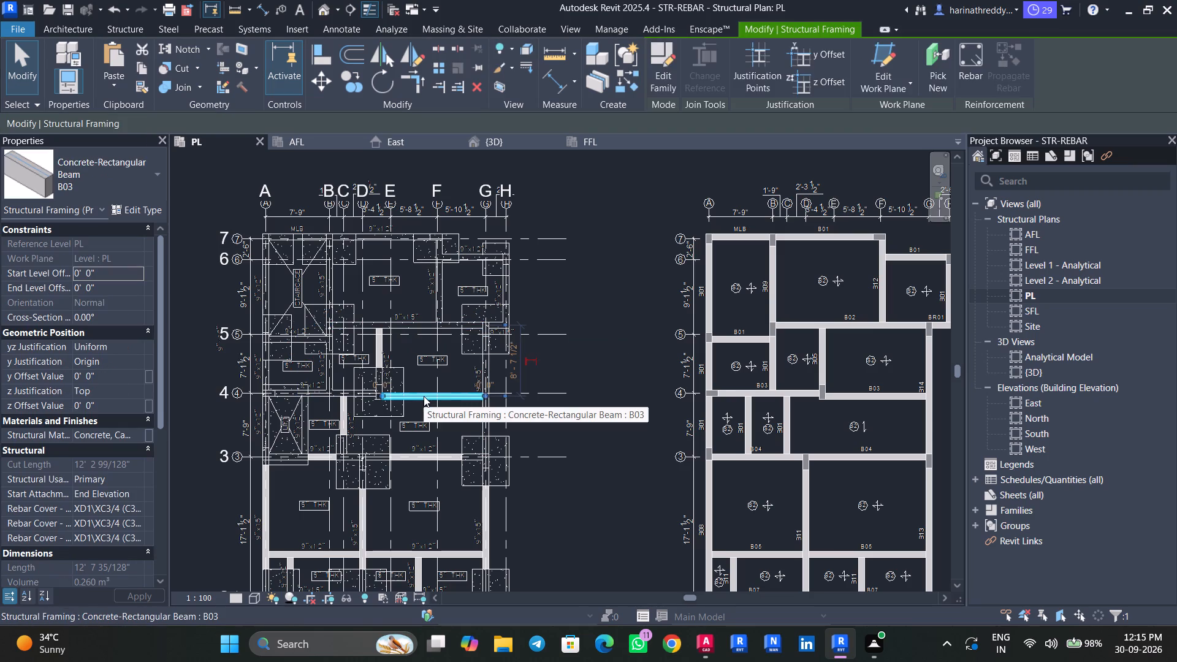
pyautogui.press('Escape')
pyautogui.click(482, 422)
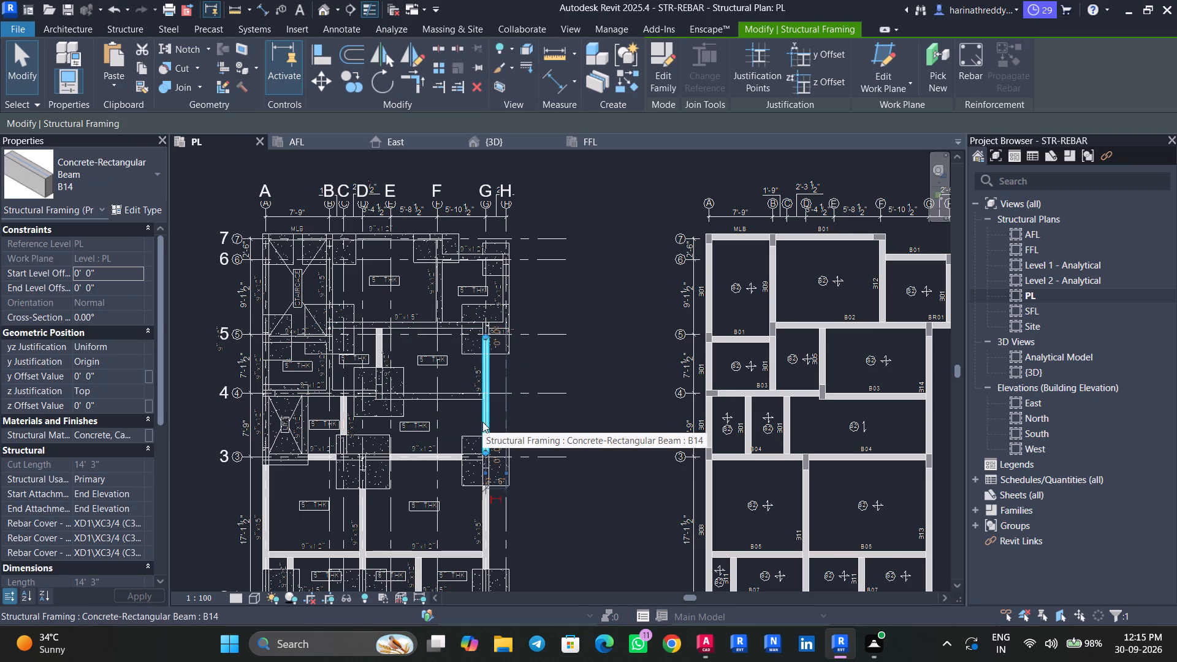
pyautogui.press('Escape')
# Place a B05 concrete beam about 7' 3" long between grids D and E, from the column at grid 4 to the beam near grid 5.
pyautogui.click(307, 393)
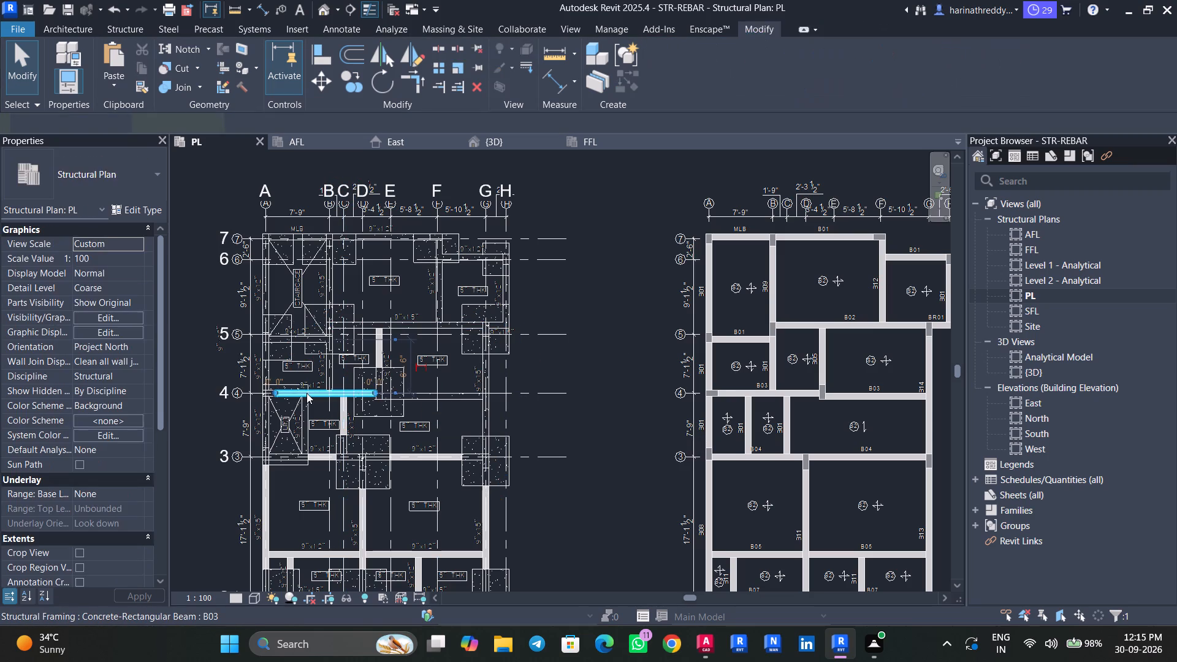
pyautogui.scroll(4, 320, 395)
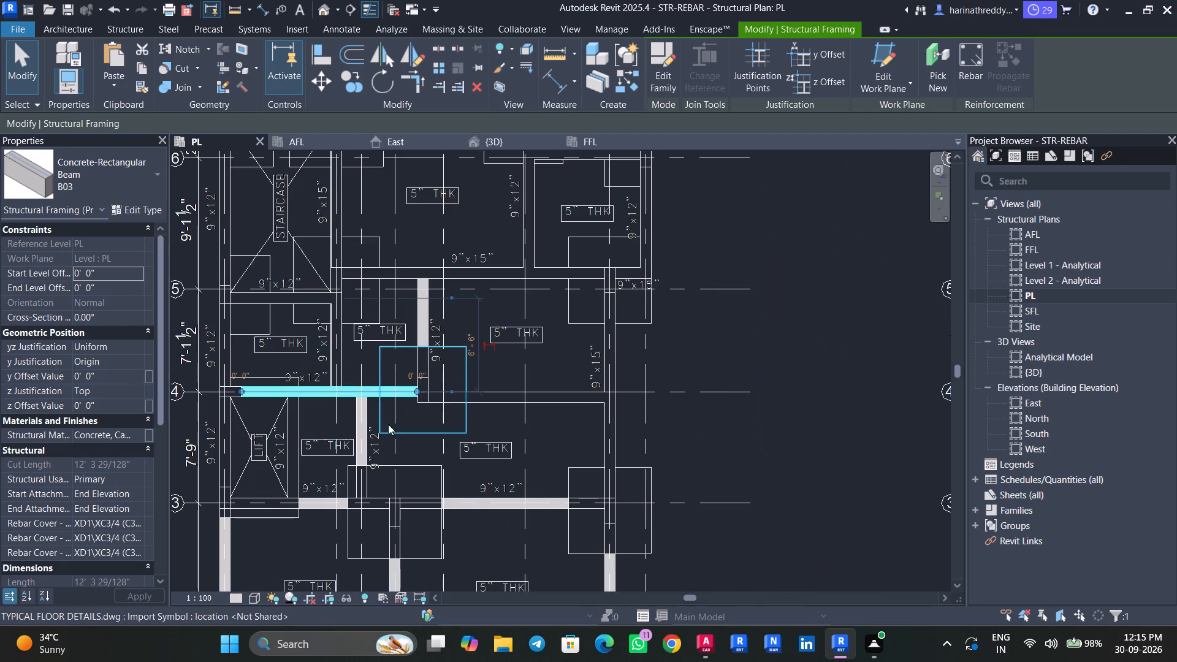
pyautogui.press('c')
pyautogui.press('s')
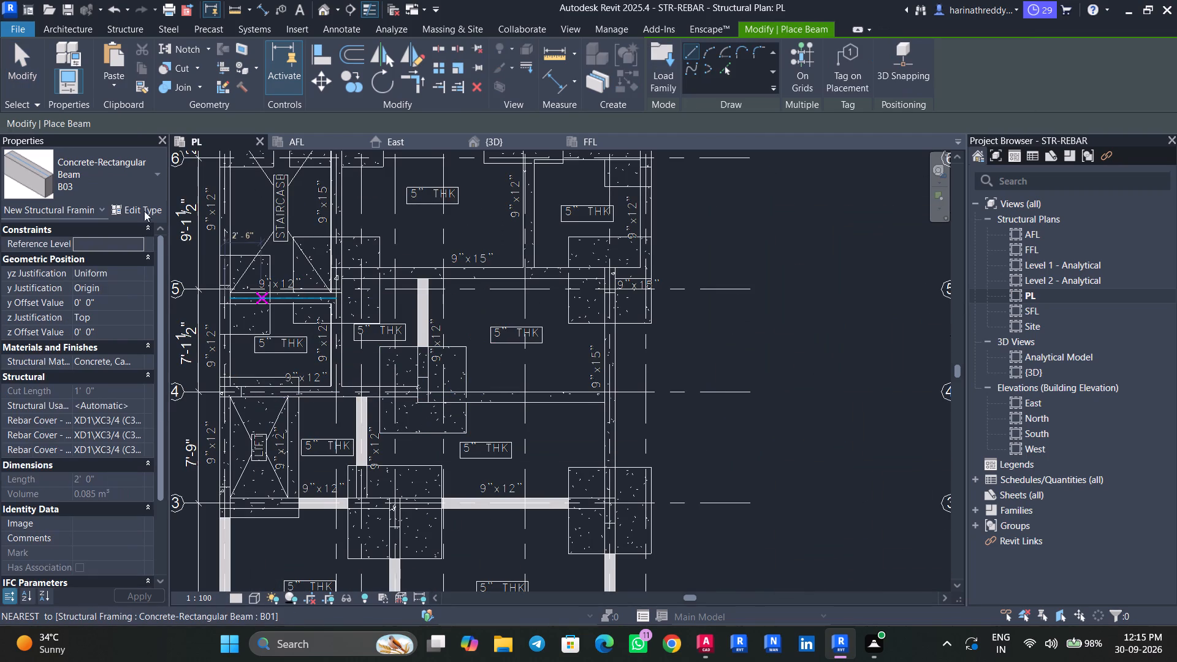
pyautogui.click(135, 196)
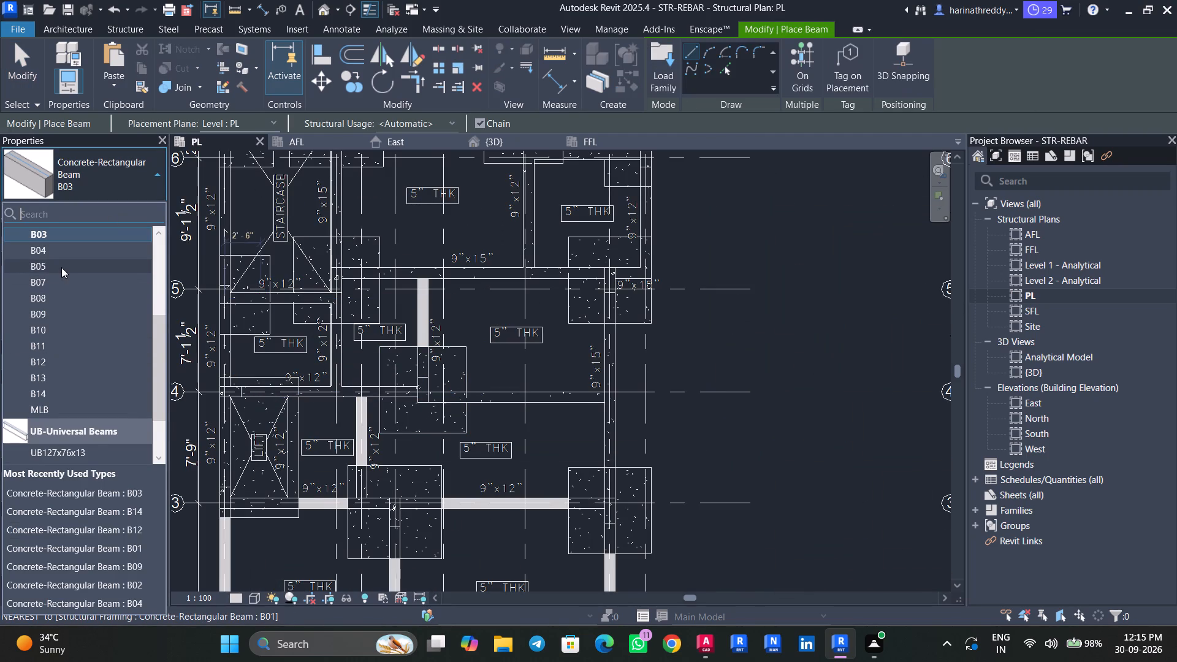
pyautogui.click(61, 267)
pyautogui.scroll(6, 421, 368)
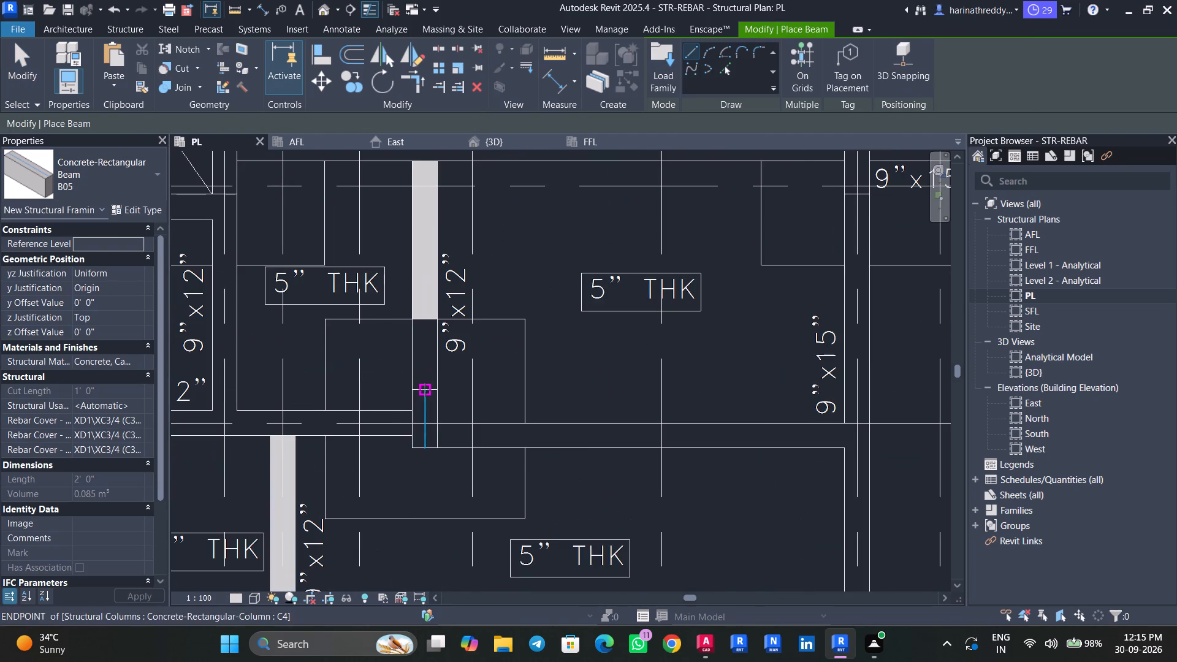
pyautogui.click(425, 390)
pyautogui.scroll(3, 423, 161)
pyautogui.moveTo(423, 161); pyautogui.dragTo(421, 234, button='middle')
pyautogui.scroll(4, 421, 234)
pyautogui.click(422, 232)
pyautogui.press('Escape')
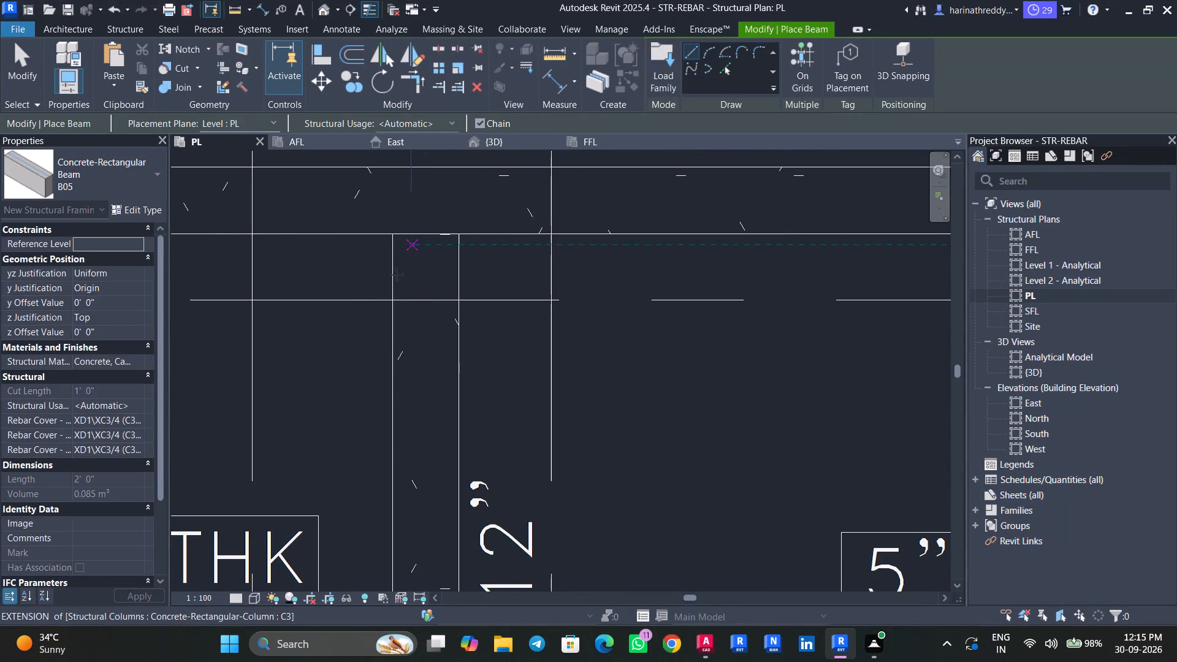
pyautogui.press('Escape')
# Inspect the new beam between grids D and E, the beam near grid 5 and the grid H beam against the drawing.
pyautogui.click(397, 295)
pyautogui.scroll(-14, 398, 295)
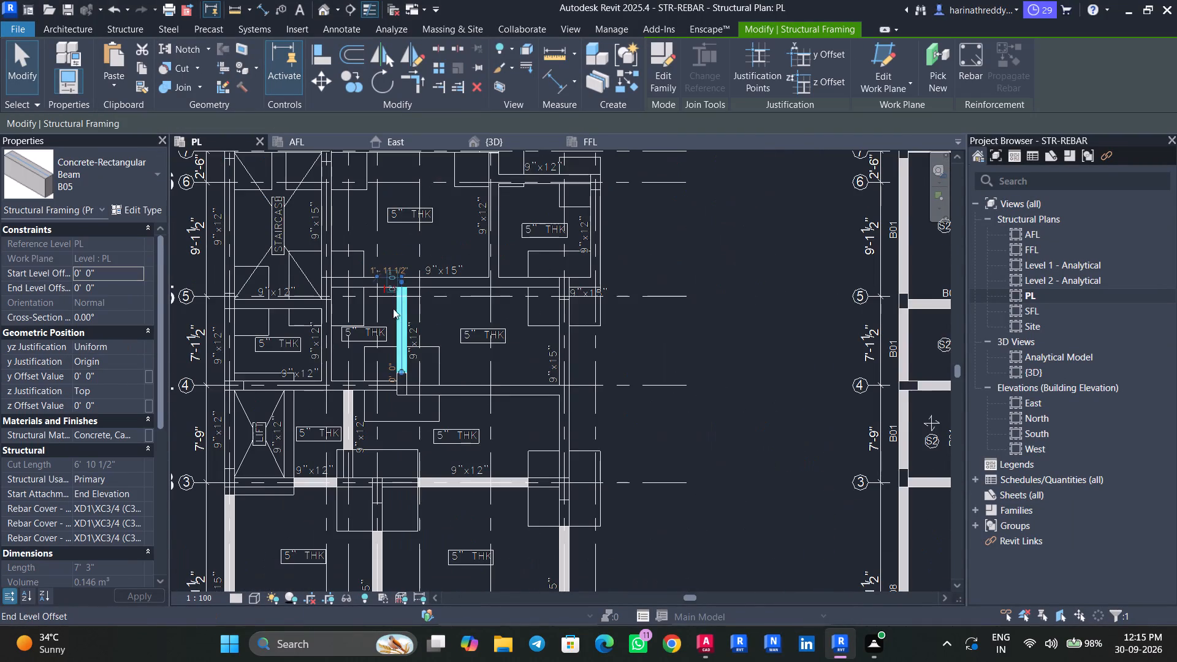
pyautogui.moveTo(451, 343); pyautogui.dragTo(406, 319, button='middle')
pyautogui.scroll(-3, 406, 319)
pyautogui.press('Escape')
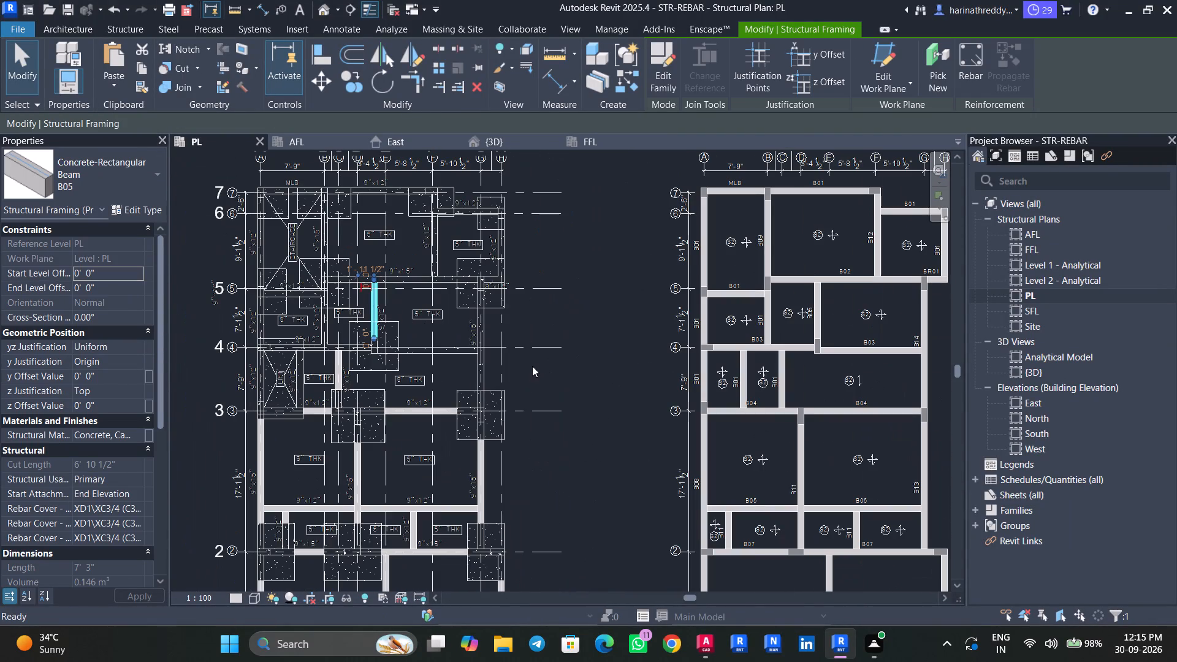
pyautogui.press('Escape')
pyautogui.press('Escape')
pyautogui.click(416, 281)
pyautogui.press('Escape')
pyautogui.press('Escape')
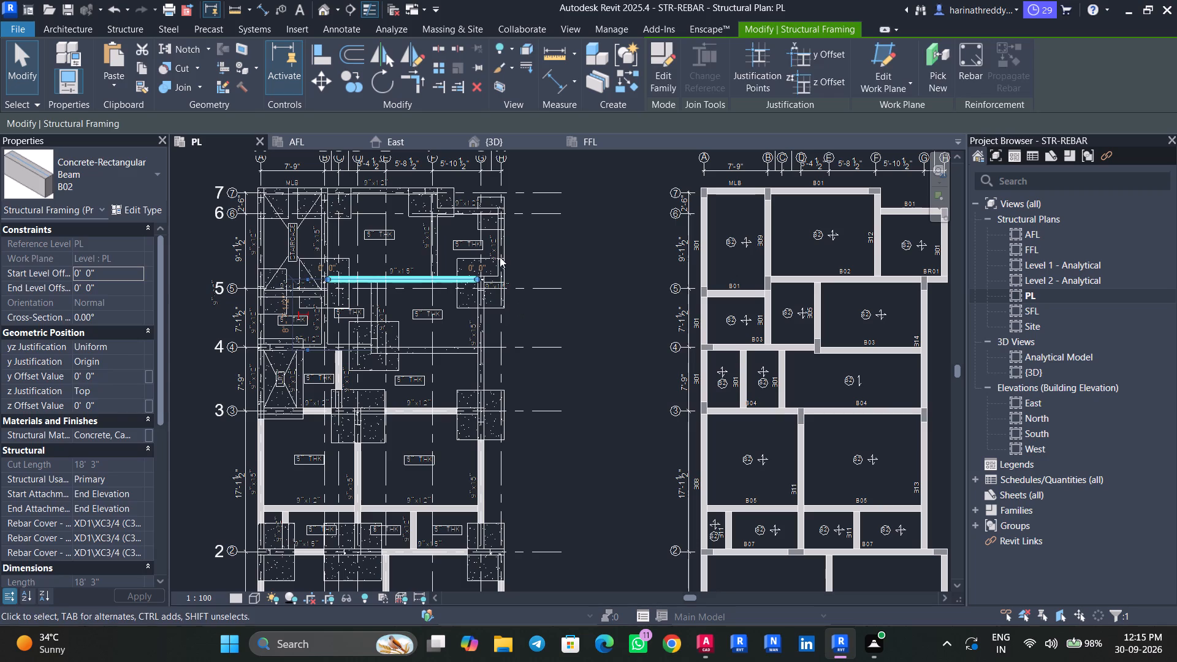
pyautogui.click(500, 255)
pyautogui.press('Escape')
pyautogui.click(500, 249)
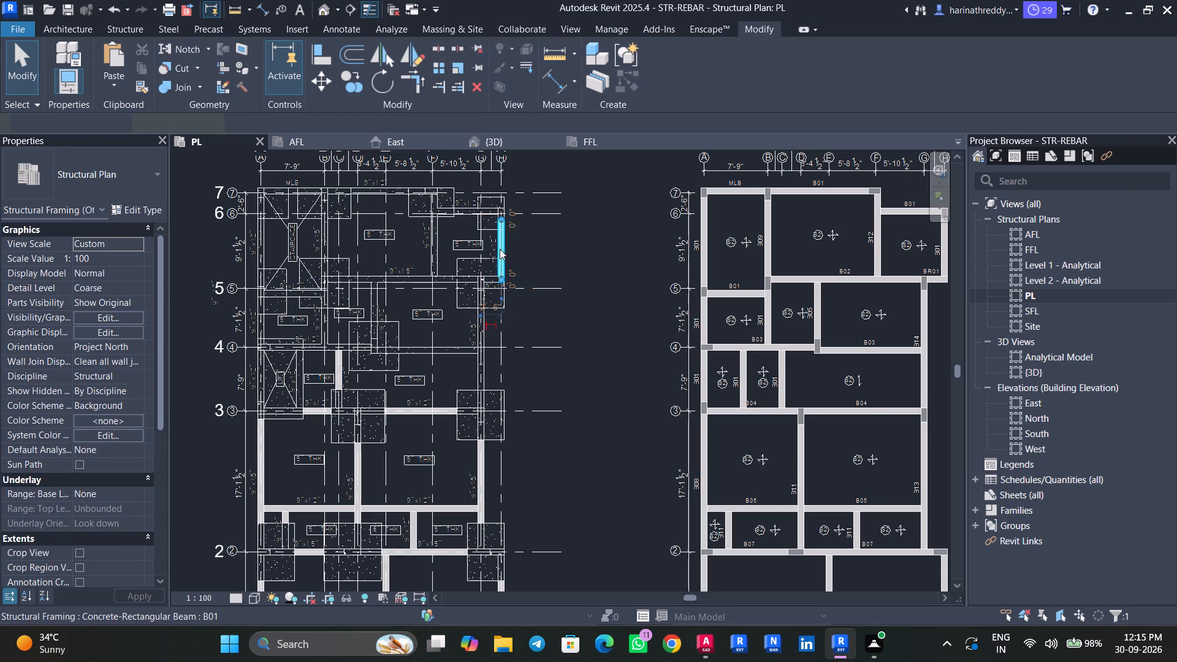
pyautogui.press('Escape')
pyautogui.press('Escape')
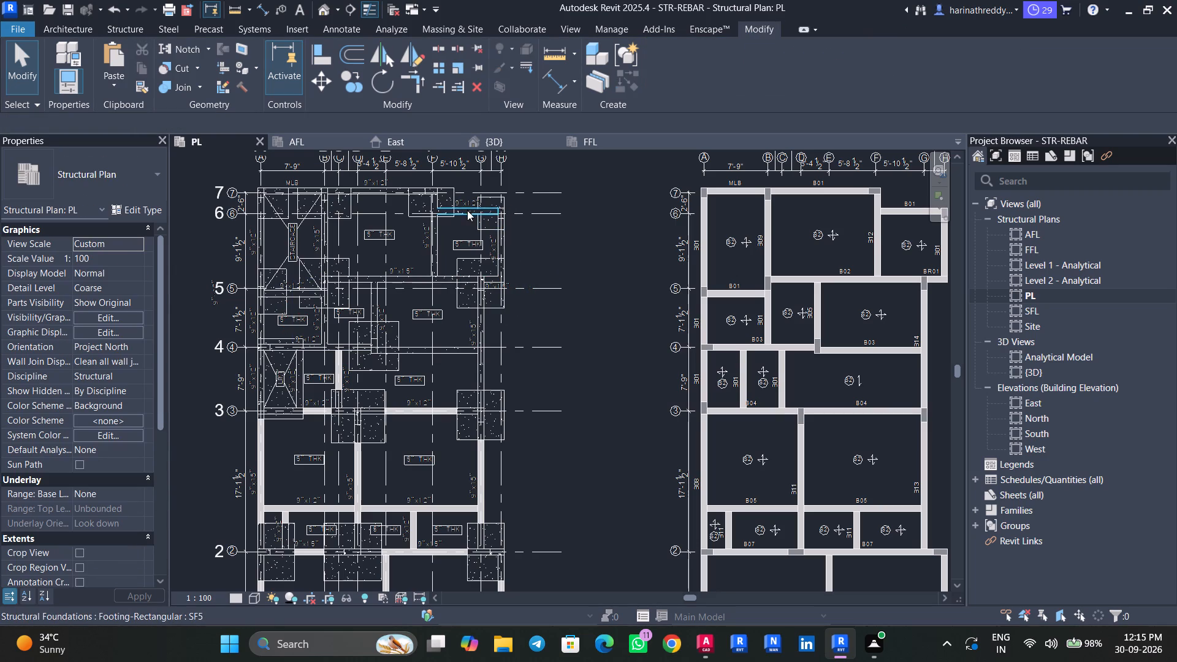
# Review the type properties of the grid 6 beam between grids F and H and of the new beam between grids D and E.
pyautogui.click(467, 210)
pyautogui.click(137, 208)
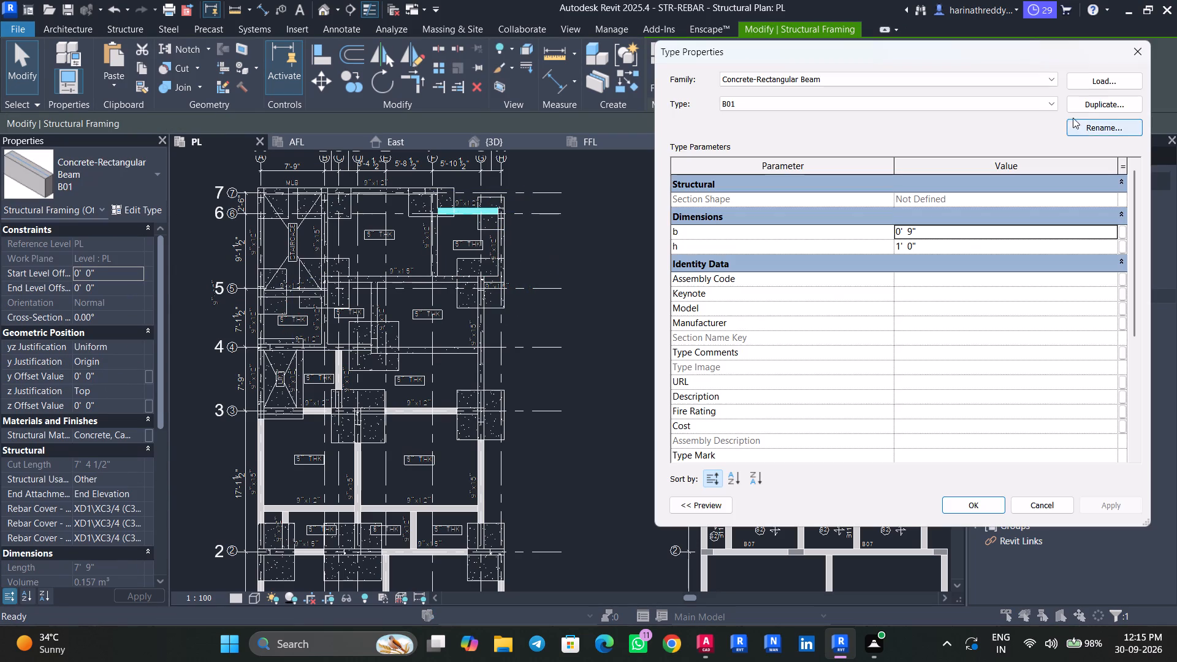
pyautogui.click(1138, 58)
pyautogui.press('Escape')
pyautogui.press('Escape')
pyautogui.press('Escape')
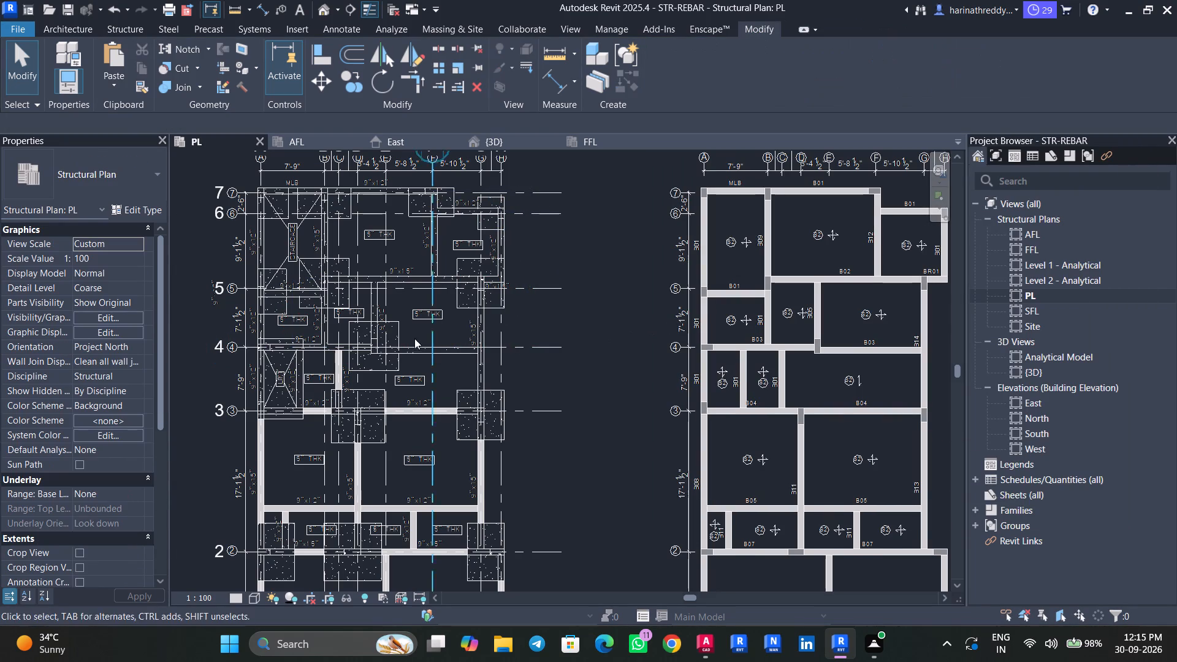
pyautogui.click(374, 311)
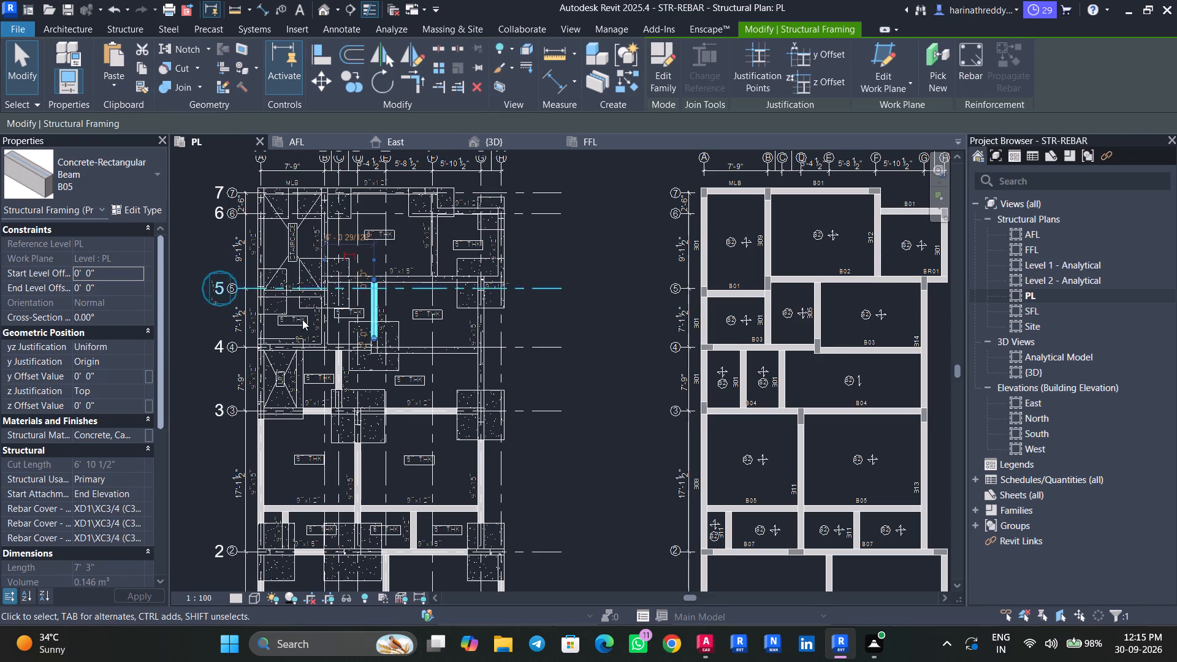
pyautogui.scroll(2, 364, 314)
pyautogui.click(139, 208)
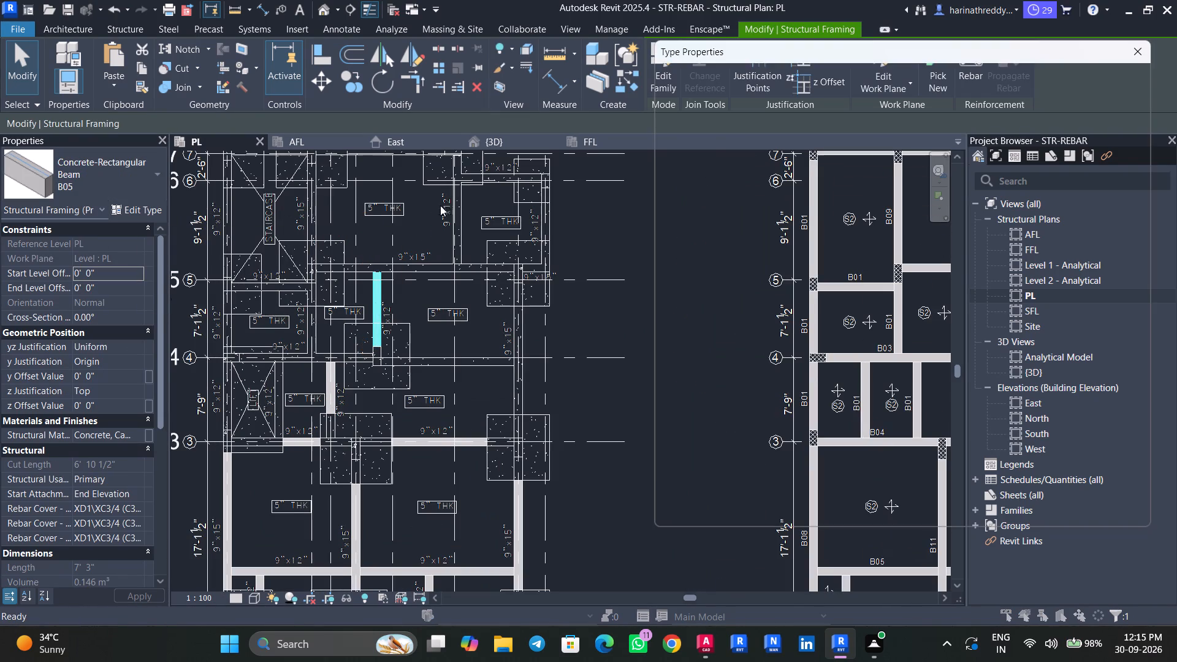
pyautogui.click(1138, 58)
pyautogui.press('Escape')
pyautogui.press('Escape')
pyautogui.press('Escape')
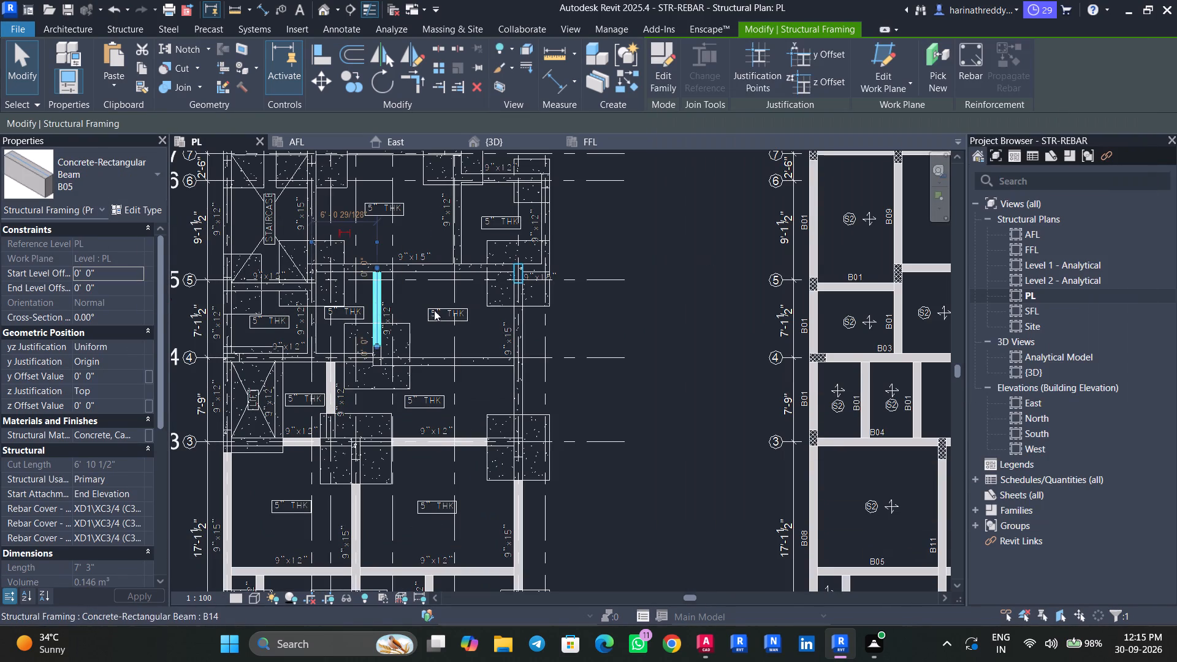
# Check the grid 4 beam from grid A and the grid G beam between grids 3 and 5 against the drawing labels.
pyautogui.scroll(-3, 430, 311)
pyautogui.click(336, 343)
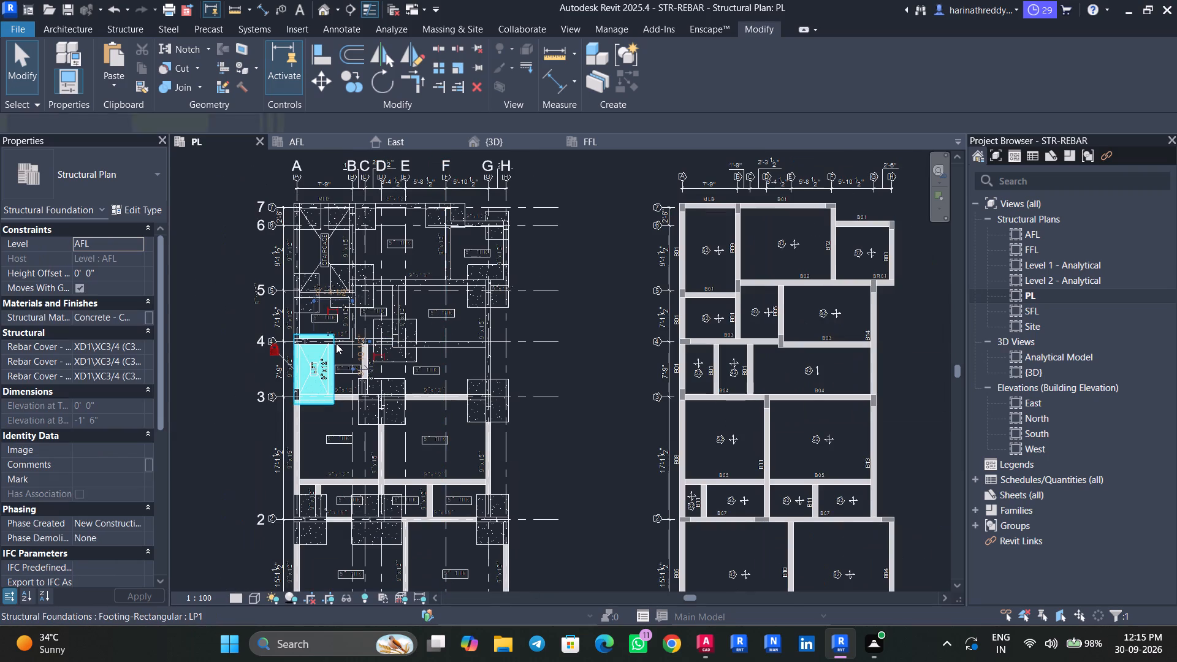
pyautogui.press('Escape')
pyautogui.click(342, 341)
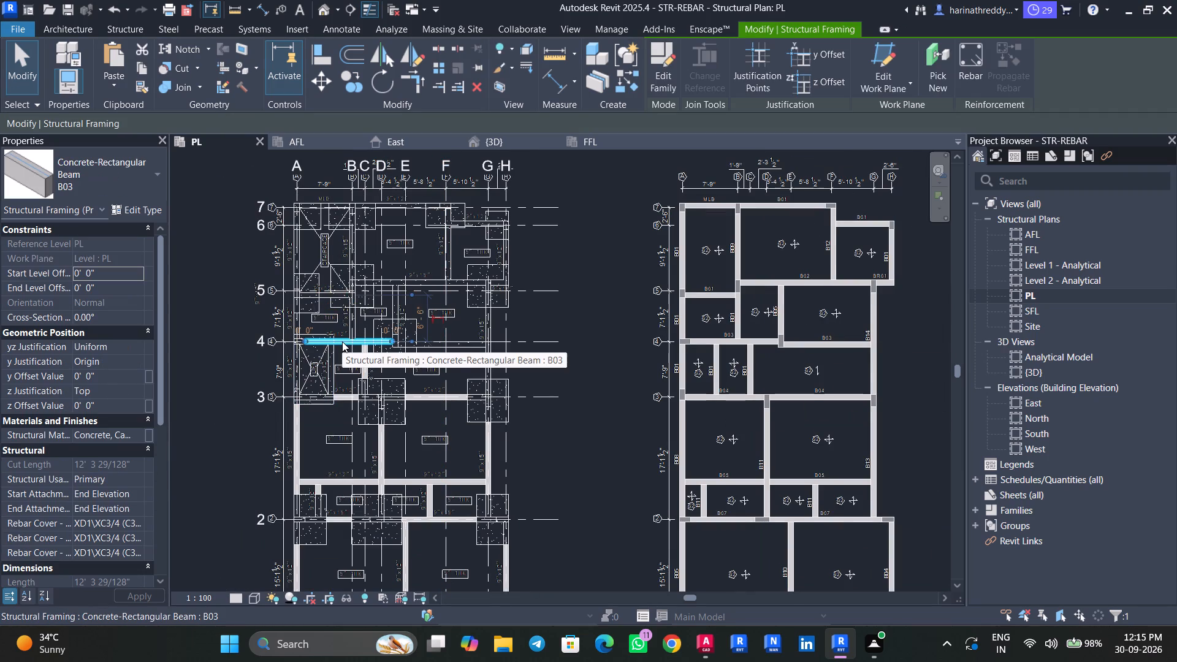
pyautogui.press('Escape')
pyautogui.press('Escape')
pyautogui.click(487, 332)
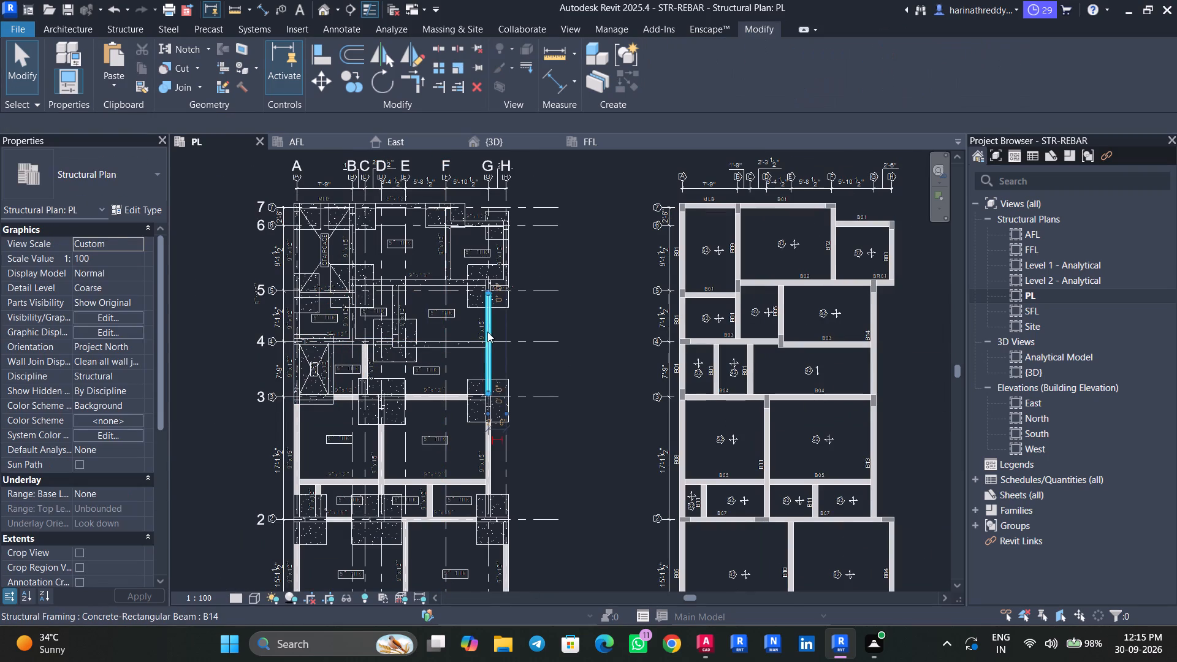
pyautogui.press('Escape')
pyautogui.scroll(3, 432, 414)
pyautogui.moveTo(433, 412); pyautogui.dragTo(429, 409, button='middle')
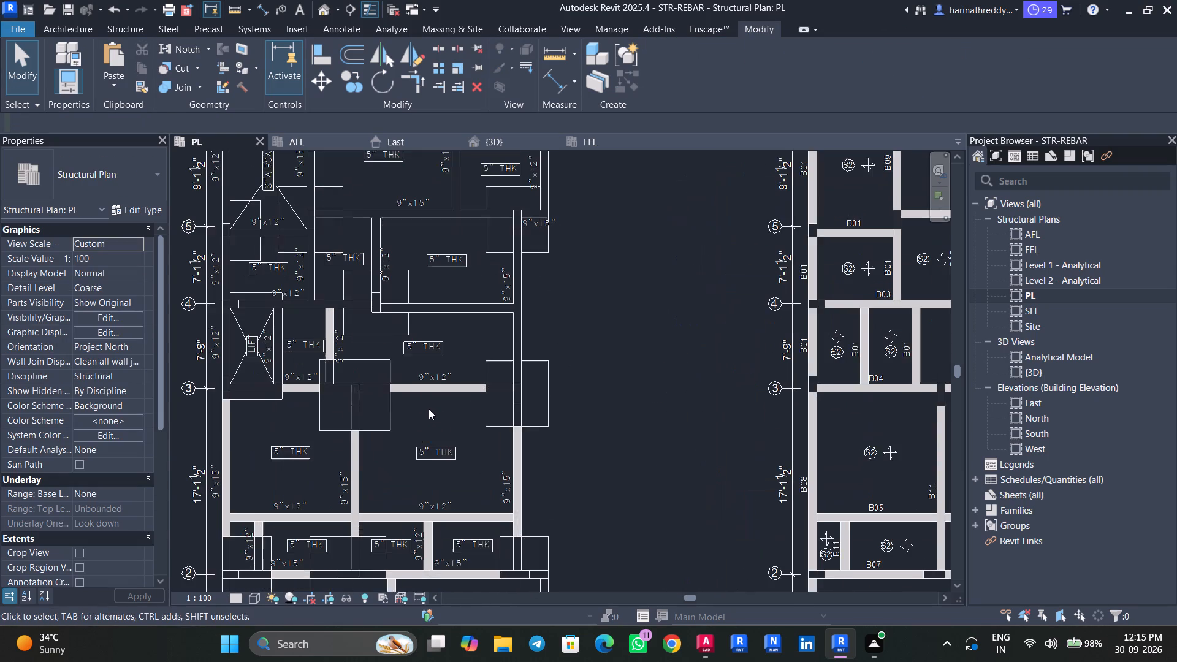
pyautogui.moveTo(429, 409); pyautogui.dragTo(420, 394, button='middle')
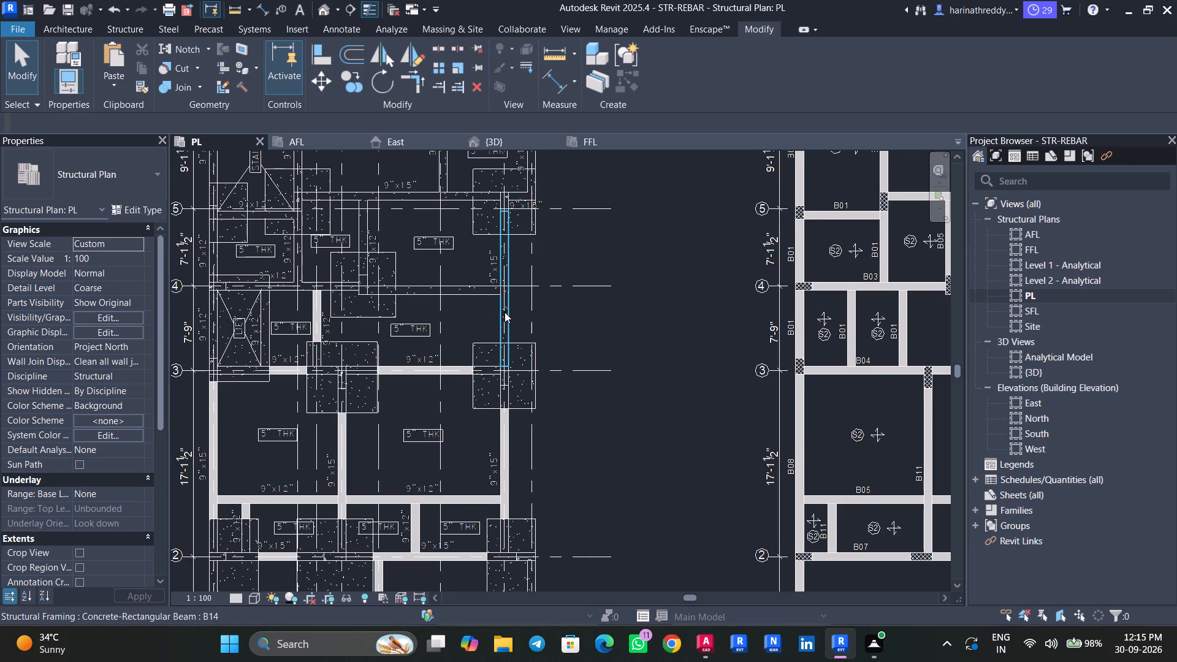
# Place a B04 concrete beam about 14' 2" long along grid 3, from the column at grid G to the column at grid D.
pyautogui.click(505, 312)
pyautogui.scroll(-3, 504, 312)
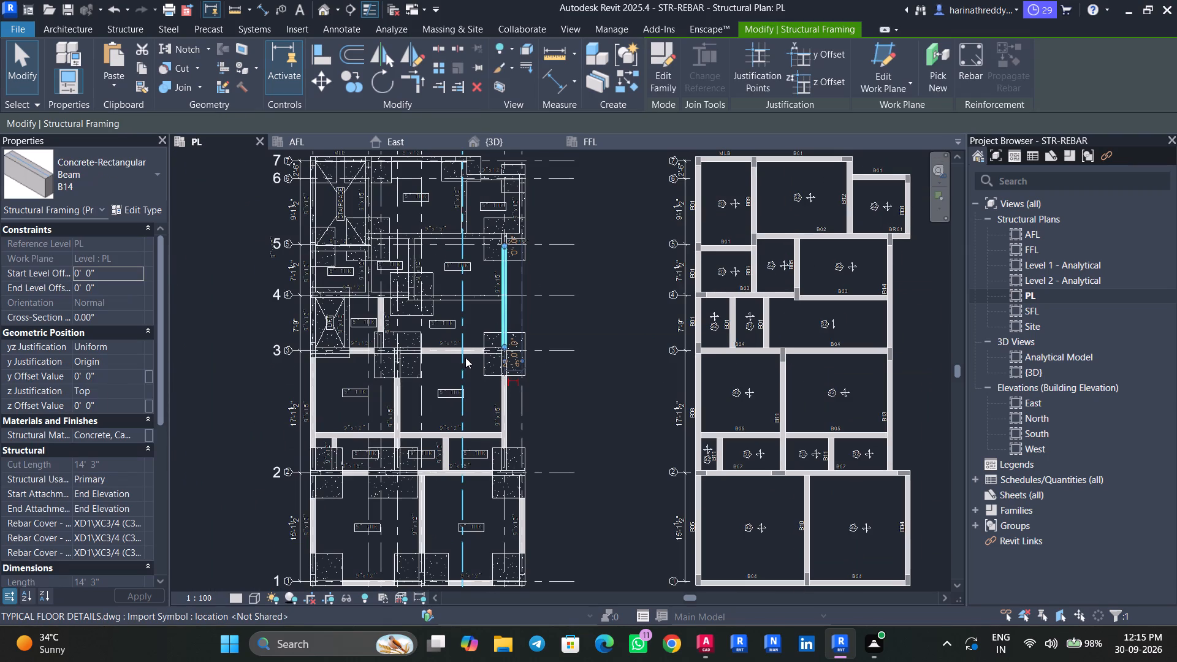
pyautogui.press('c')
pyautogui.press('s')
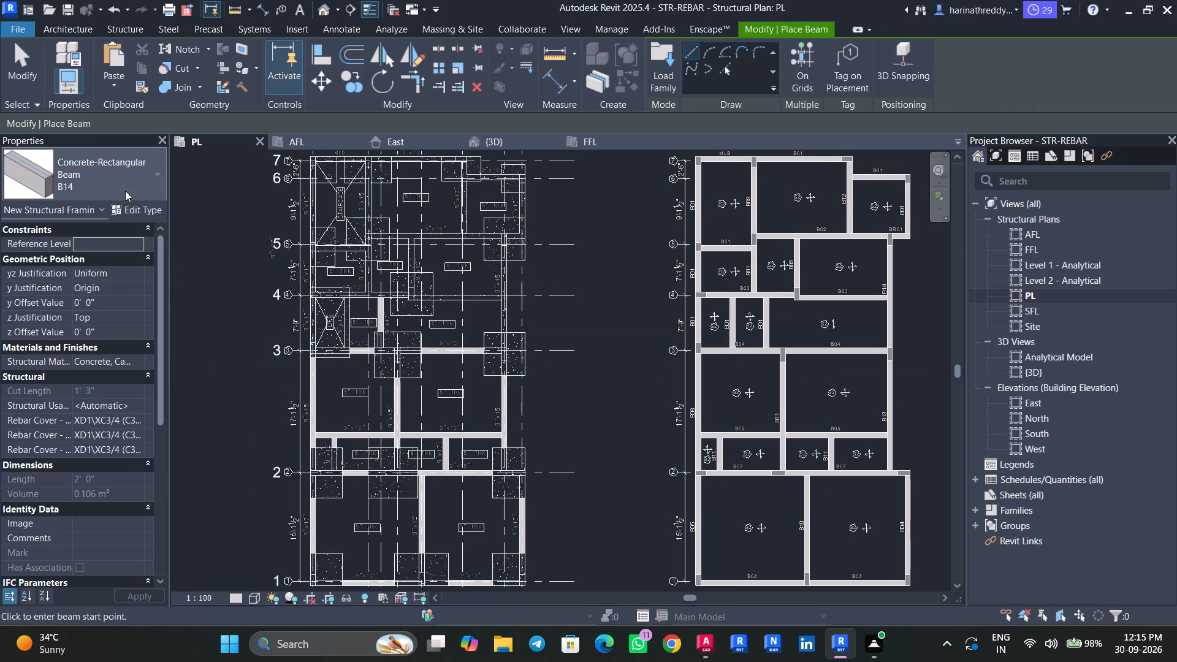
pyautogui.click(123, 185)
pyautogui.scroll(-1, 67, 249)
pyautogui.scroll(4, 67, 249)
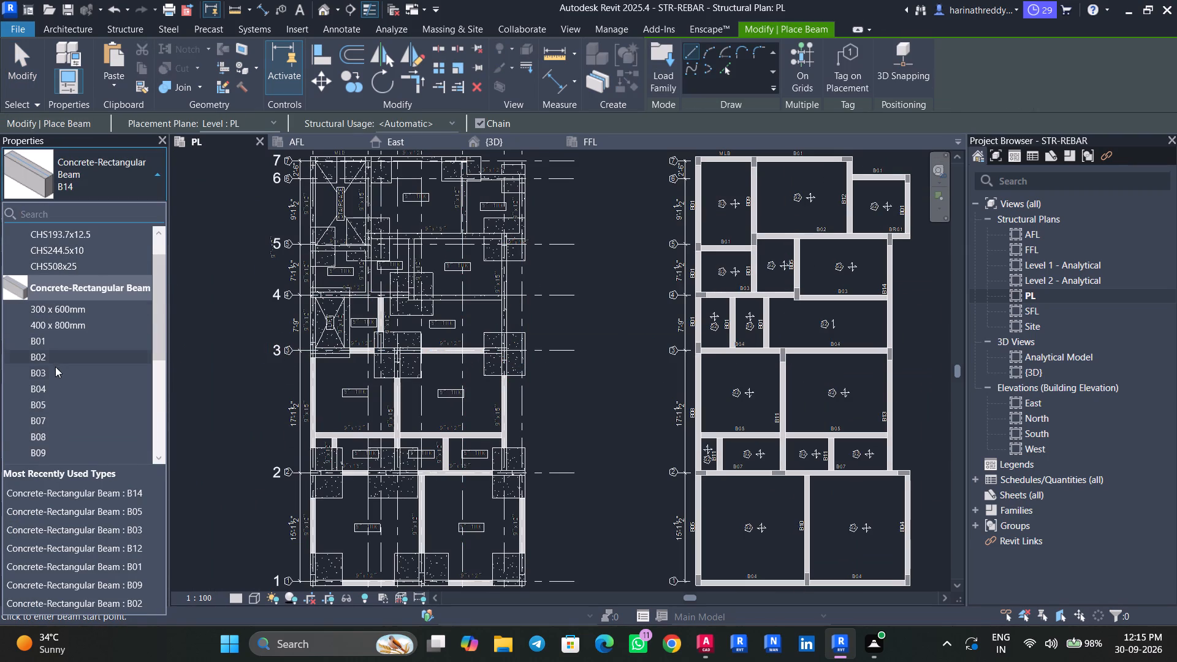
pyautogui.click(54, 387)
pyautogui.scroll(5, 501, 356)
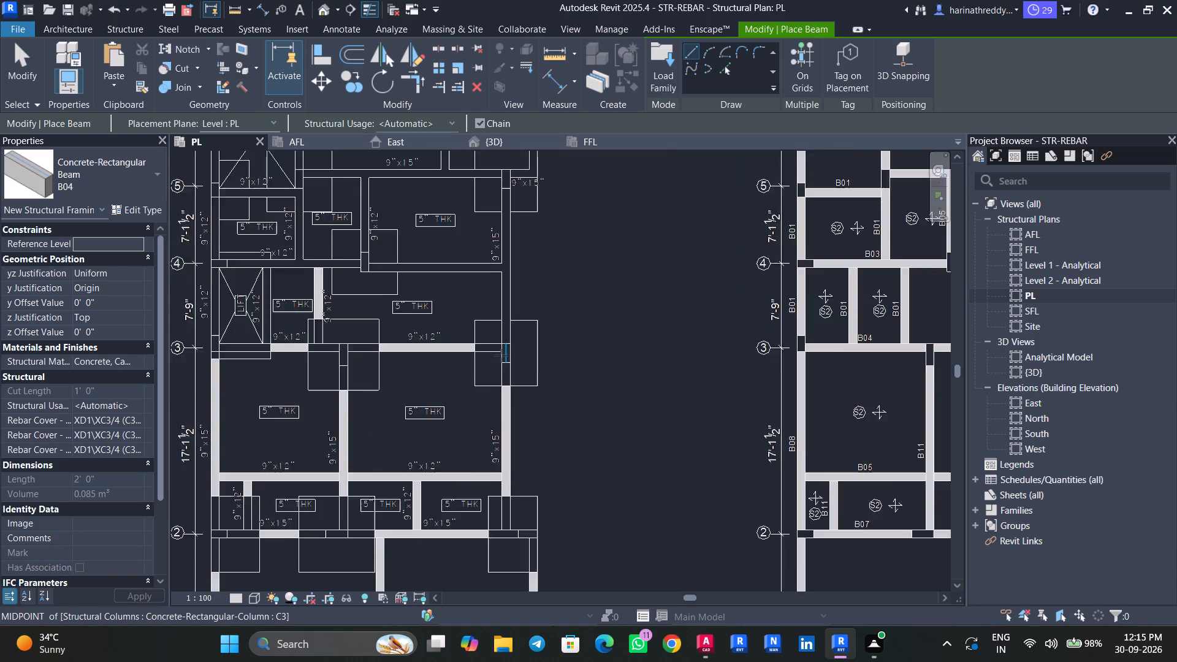
pyautogui.scroll(5, 501, 356)
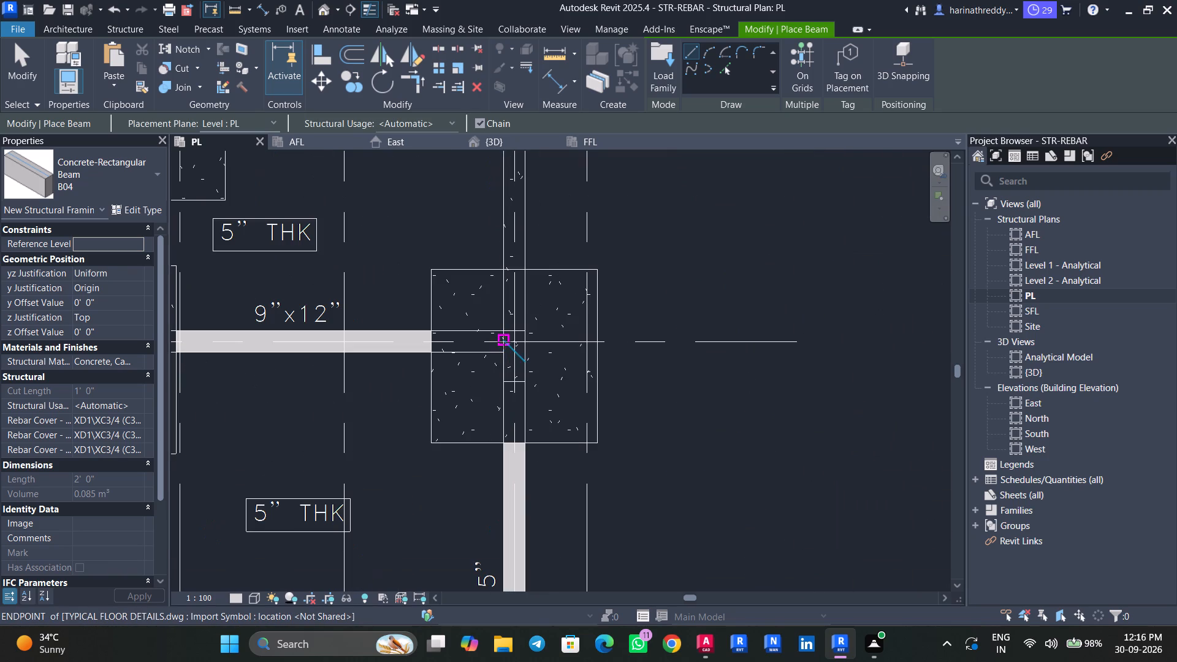
pyautogui.scroll(12, 502, 342)
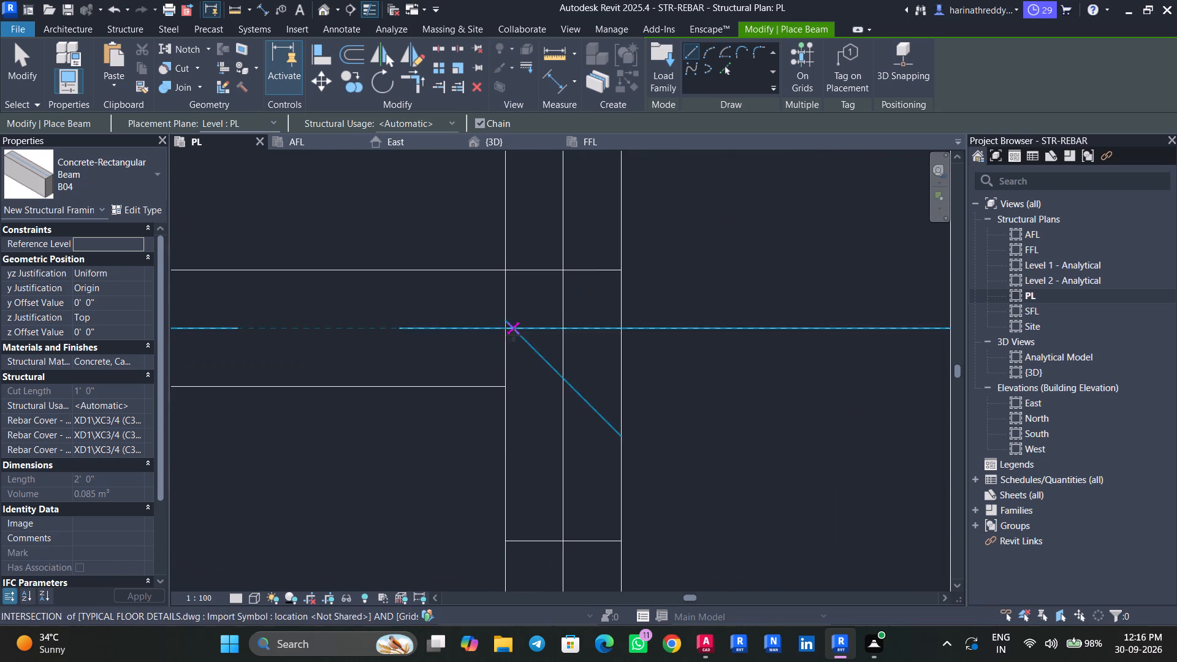
pyautogui.click(508, 329)
pyautogui.scroll(-14, 457, 333)
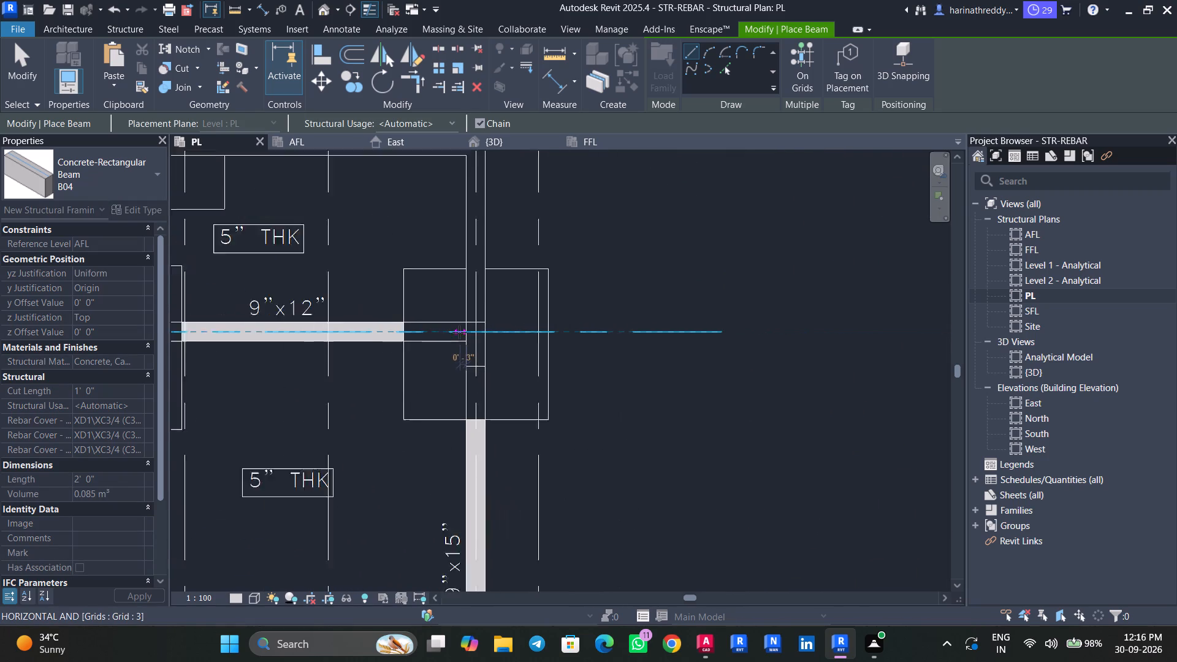
pyautogui.scroll(-9, 459, 332)
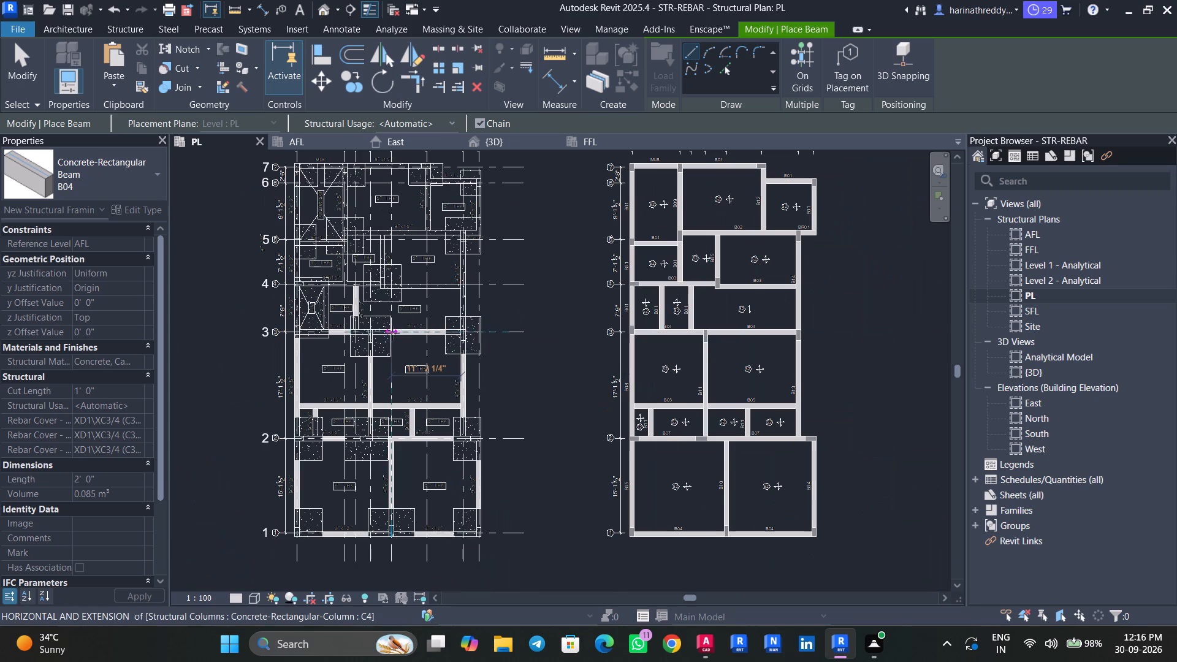
pyautogui.scroll(9, 392, 333)
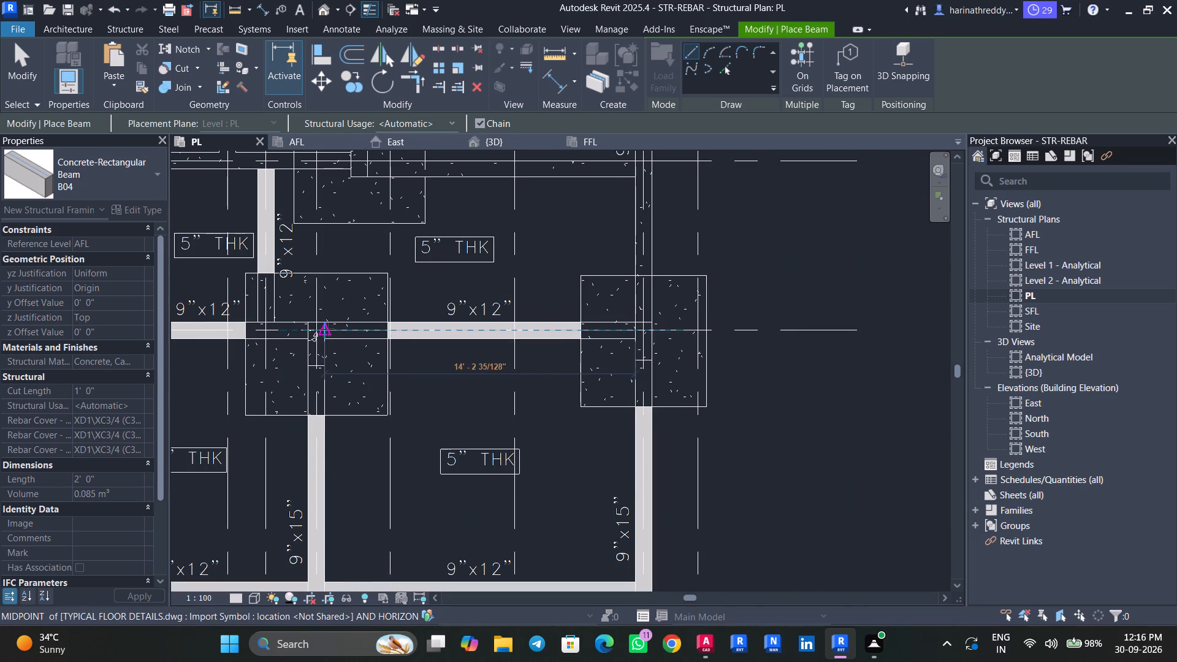
pyautogui.scroll(3, 324, 329)
pyautogui.scroll(-1, 324, 329)
pyautogui.scroll(15, 324, 329)
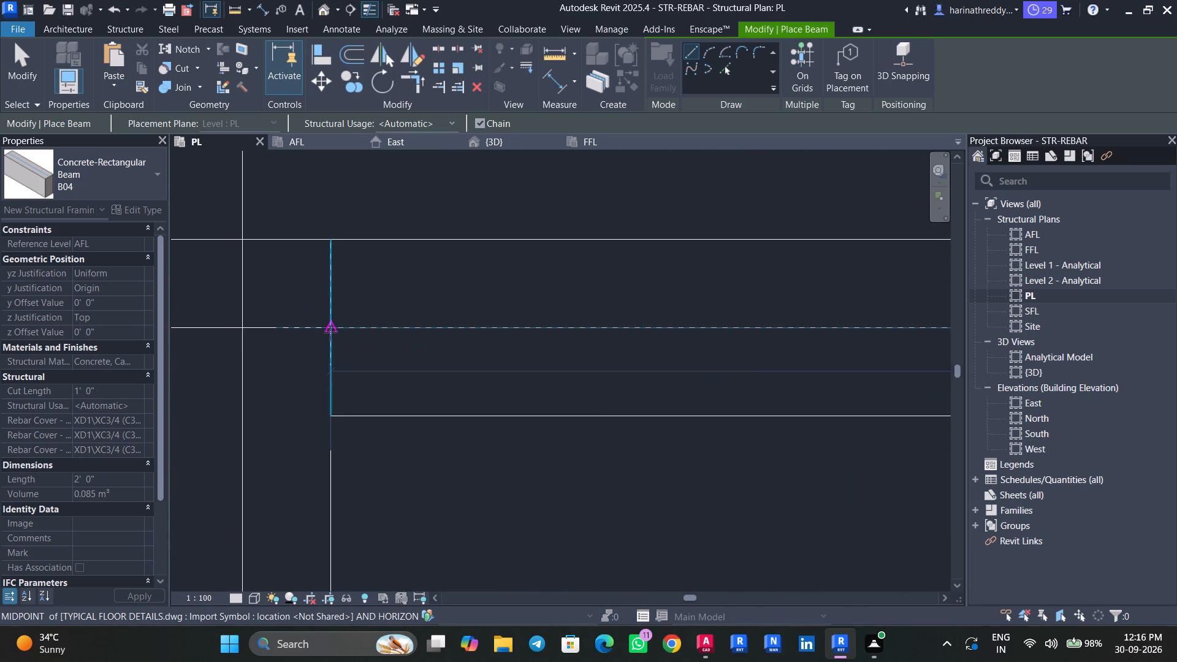
pyautogui.click(331, 329)
pyautogui.press('Escape')
pyautogui.press('Escape')
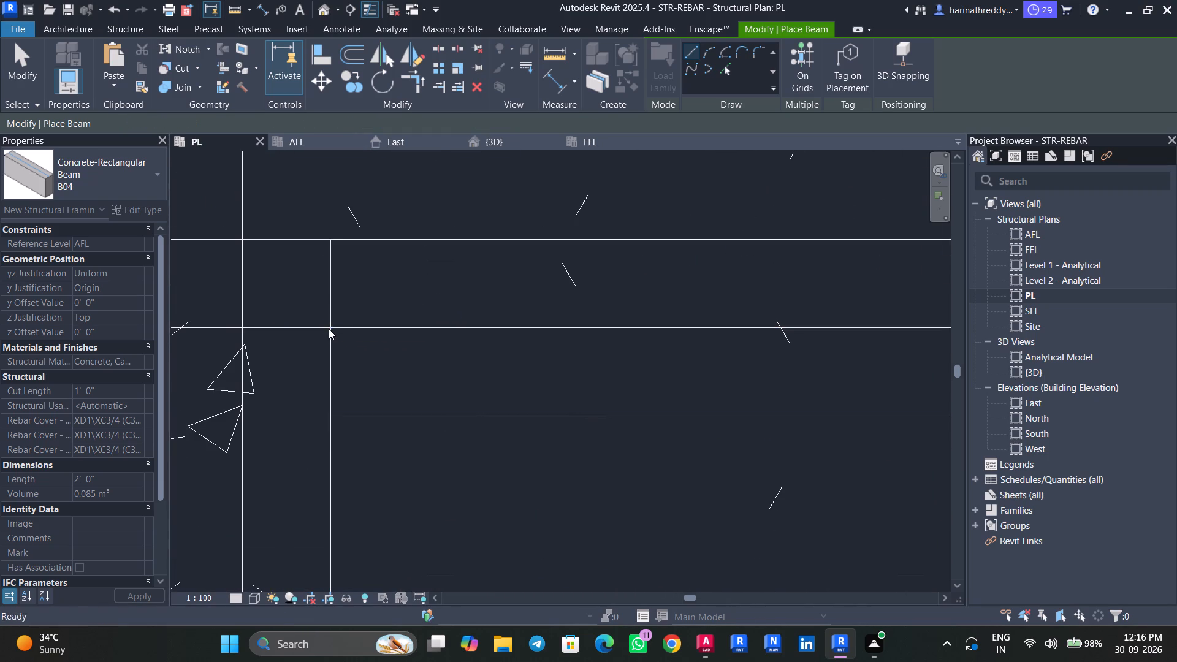
pyautogui.press('Escape')
# Place another B04 beam about 11' 1" long along grid 3, from the column at grid D to the column at grid A.
pyautogui.scroll(-20, 379, 355)
pyautogui.scroll(-4, 379, 355)
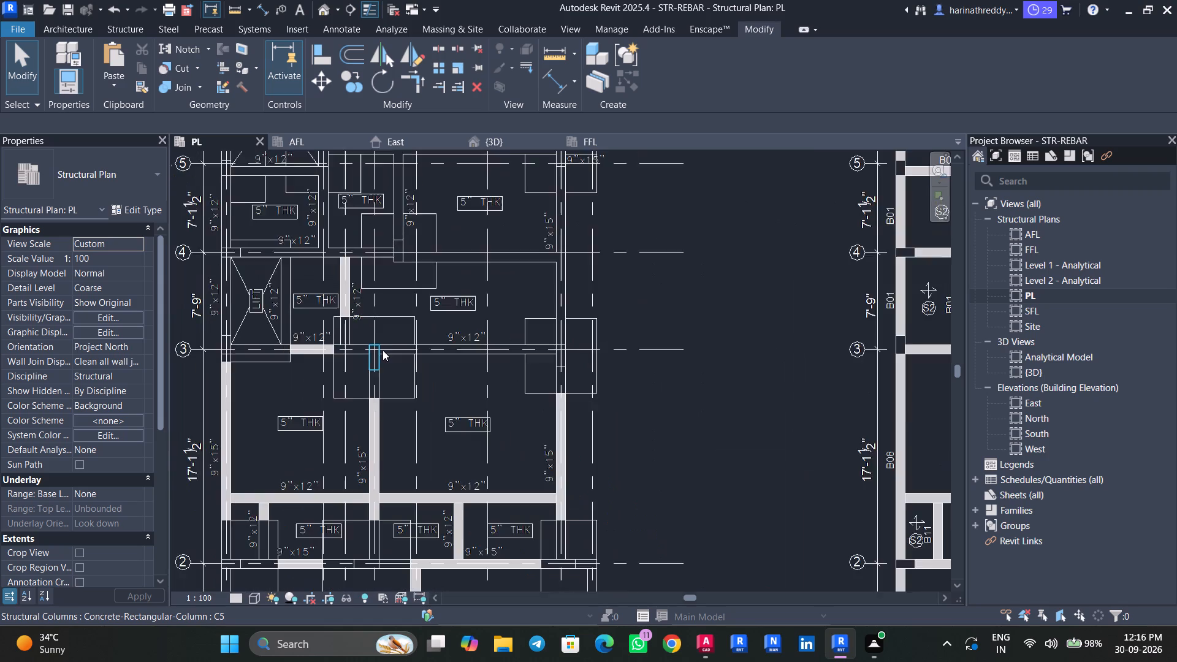
pyautogui.scroll(-6, 383, 350)
pyautogui.click(391, 350)
pyautogui.scroll(3, 527, 331)
pyautogui.scroll(-1, 527, 331)
pyautogui.scroll(2, 527, 331)
pyautogui.moveTo(476, 367); pyautogui.dragTo(555, 352, button='middle')
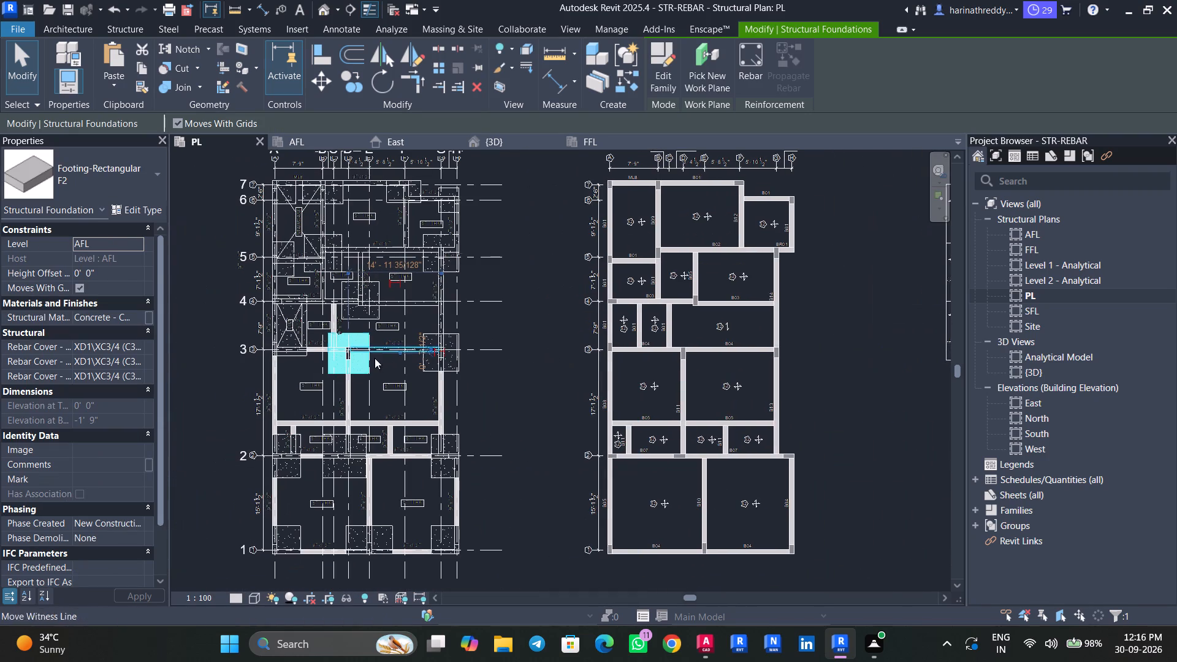
pyautogui.scroll(4, 291, 361)
pyautogui.press('Escape')
pyautogui.press('Escape')
pyautogui.click(449, 346)
pyautogui.scroll(-2, 453, 376)
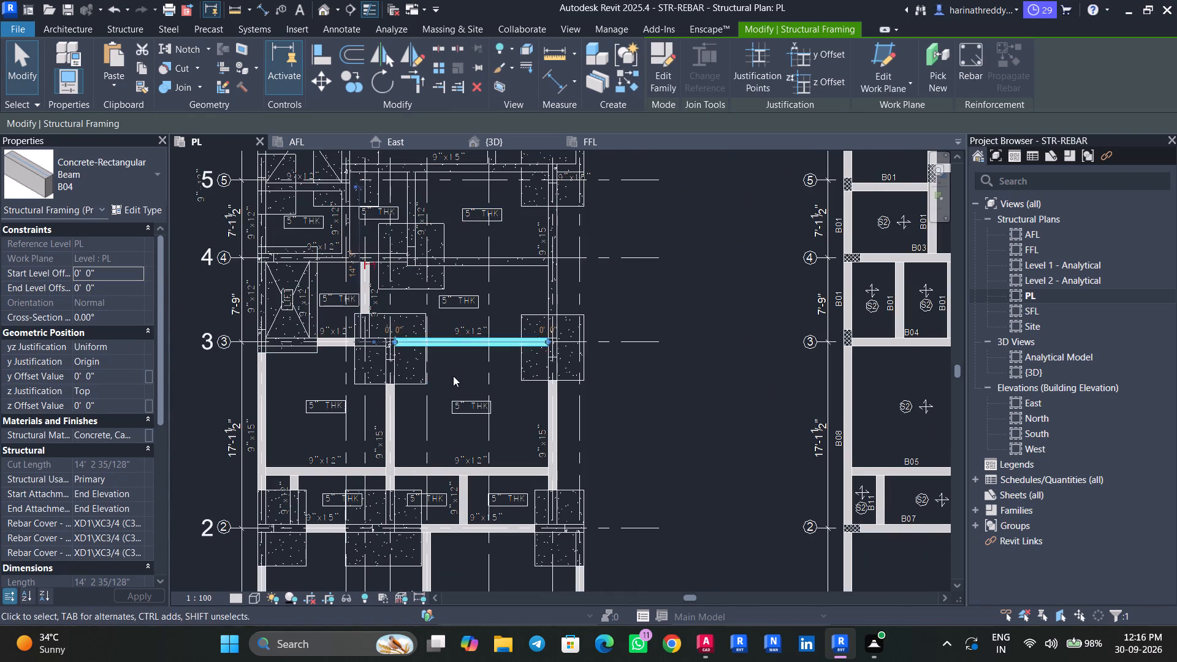
pyautogui.scroll(-2, 453, 376)
pyautogui.press('c')
pyautogui.press('s')
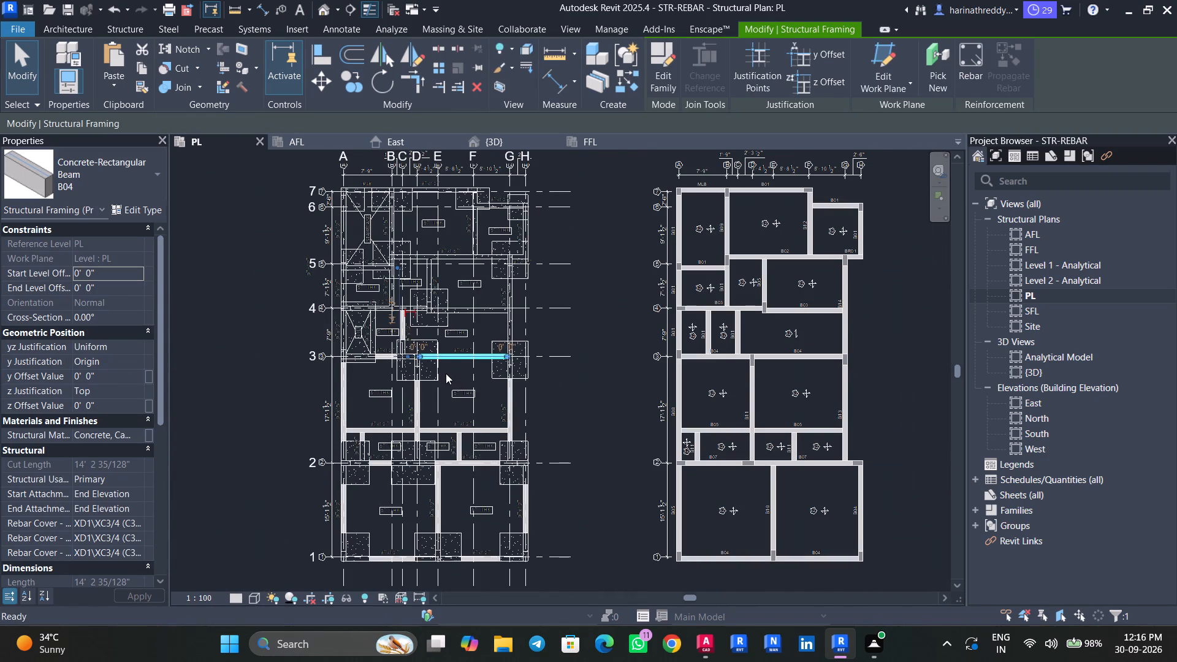
pyautogui.scroll(8, 412, 354)
pyautogui.scroll(-1, 413, 360)
pyautogui.scroll(6, 413, 360)
pyautogui.scroll(-1, 414, 360)
pyautogui.scroll(1, 414, 360)
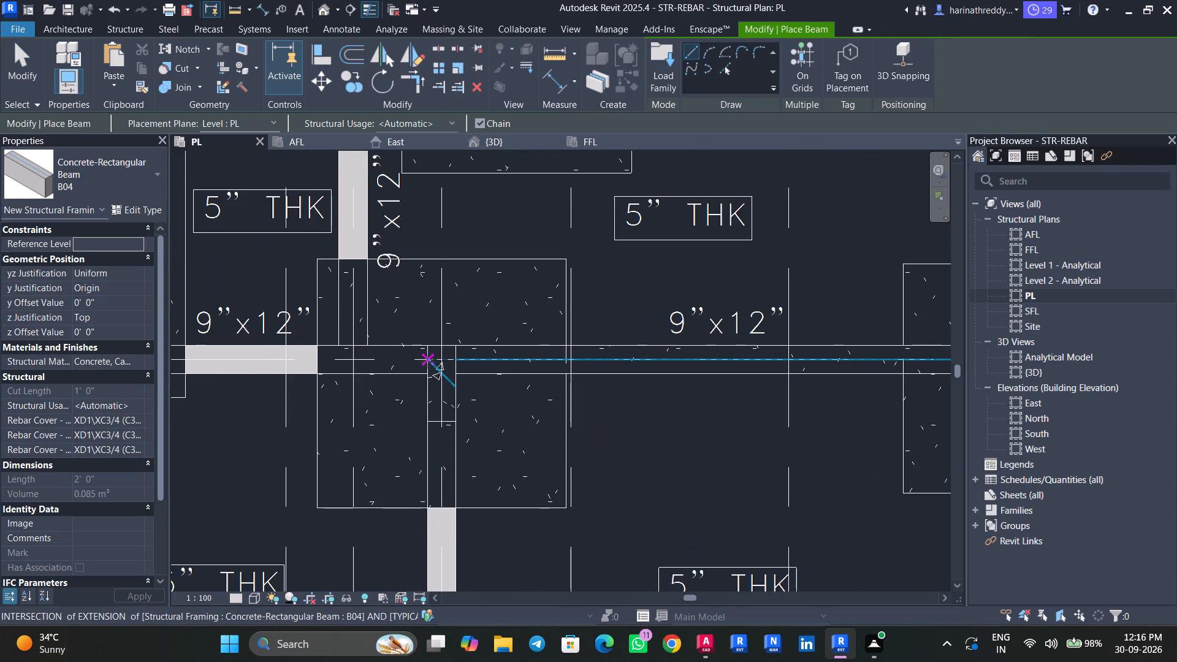
pyautogui.scroll(5, 426, 362)
pyautogui.click(428, 357)
pyautogui.moveTo(307, 363); pyautogui.dragTo(568, 370, button='middle')
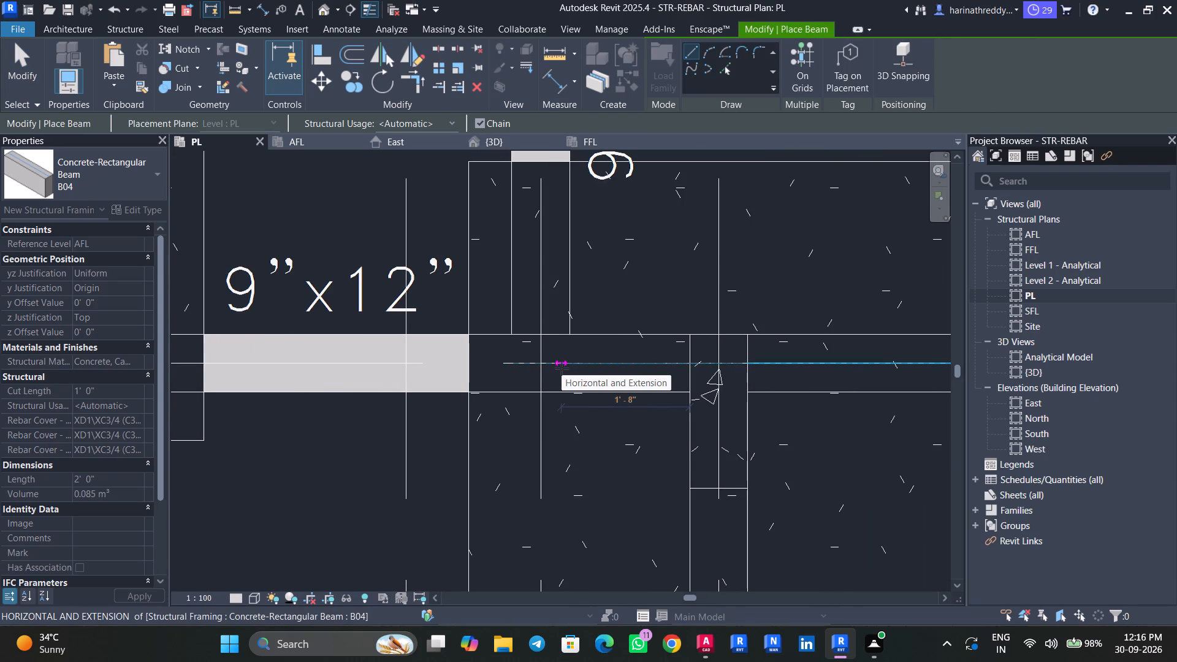
pyautogui.scroll(-7, 560, 369)
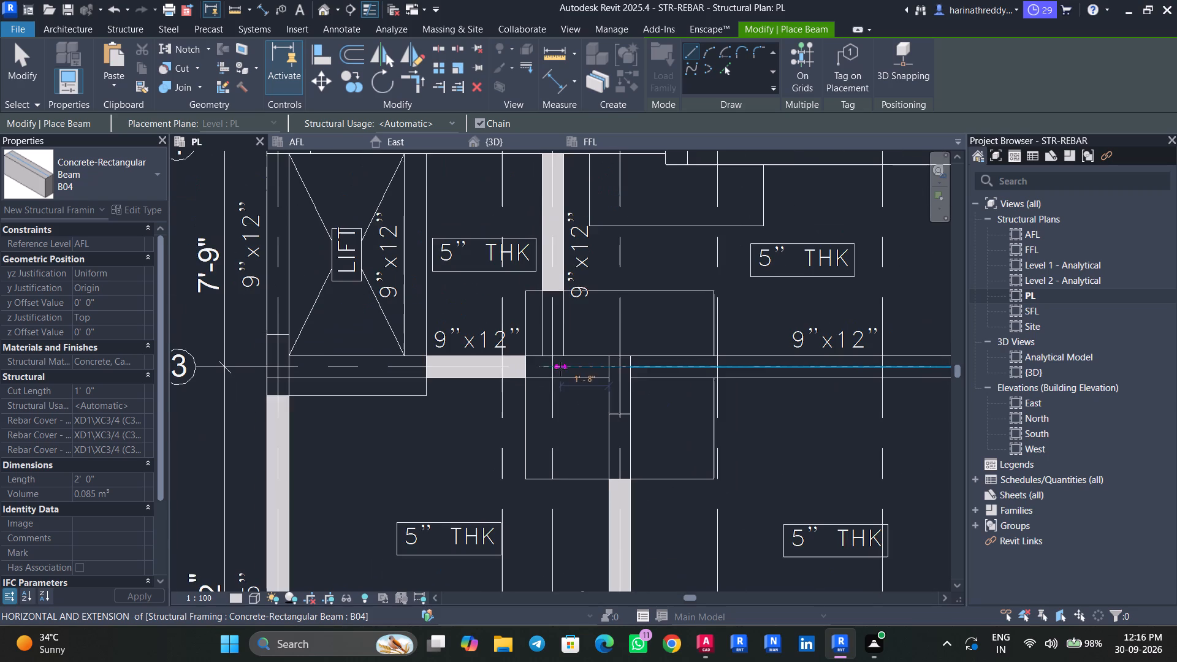
pyautogui.click(288, 368)
pyautogui.press('Escape')
pyautogui.press('Escape')
pyautogui.press('Escape')
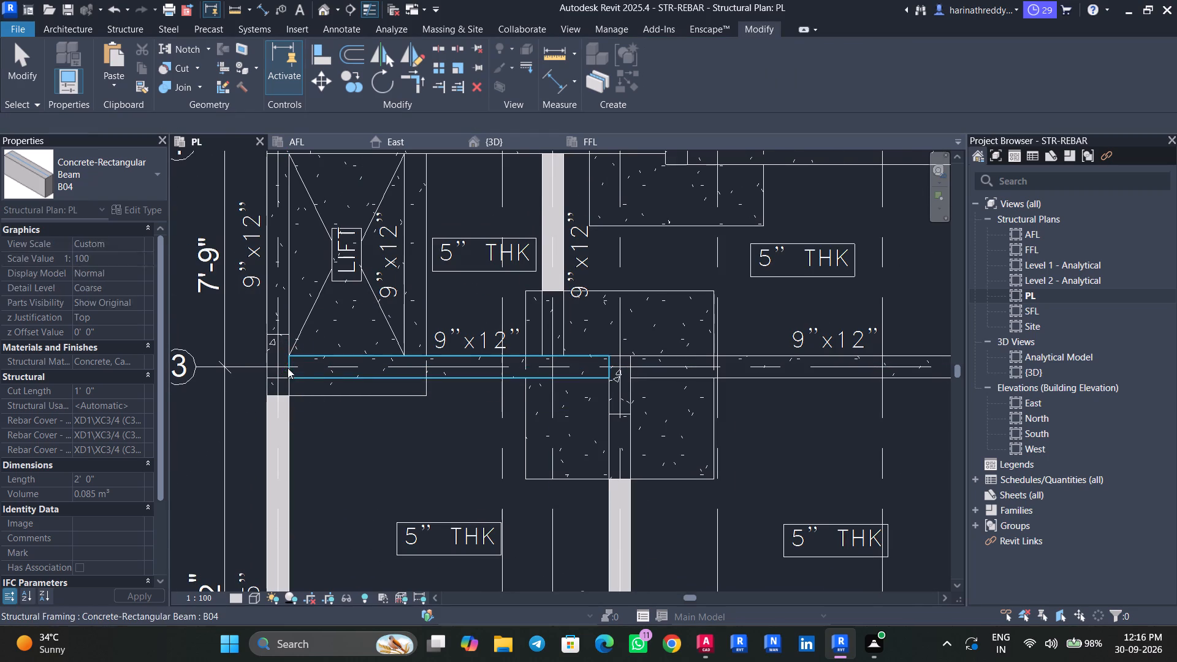
pyautogui.press('Escape')
# Check the two new beams along grid 3 against the beam layout drawing.
pyautogui.click(353, 369)
pyautogui.scroll(-10, 331, 416)
pyautogui.moveTo(355, 416); pyautogui.dragTo(285, 382, button='middle')
pyautogui.press('Escape')
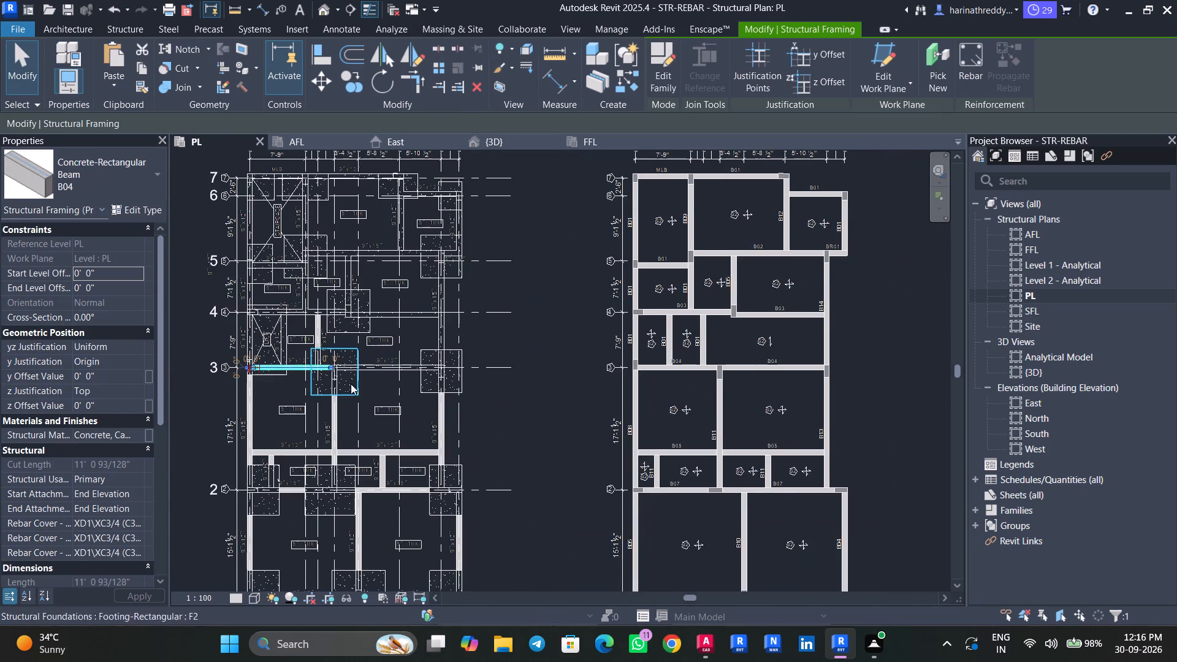
pyautogui.press('Escape')
pyautogui.click(371, 368)
pyautogui.press('Escape')
pyautogui.press('Escape')
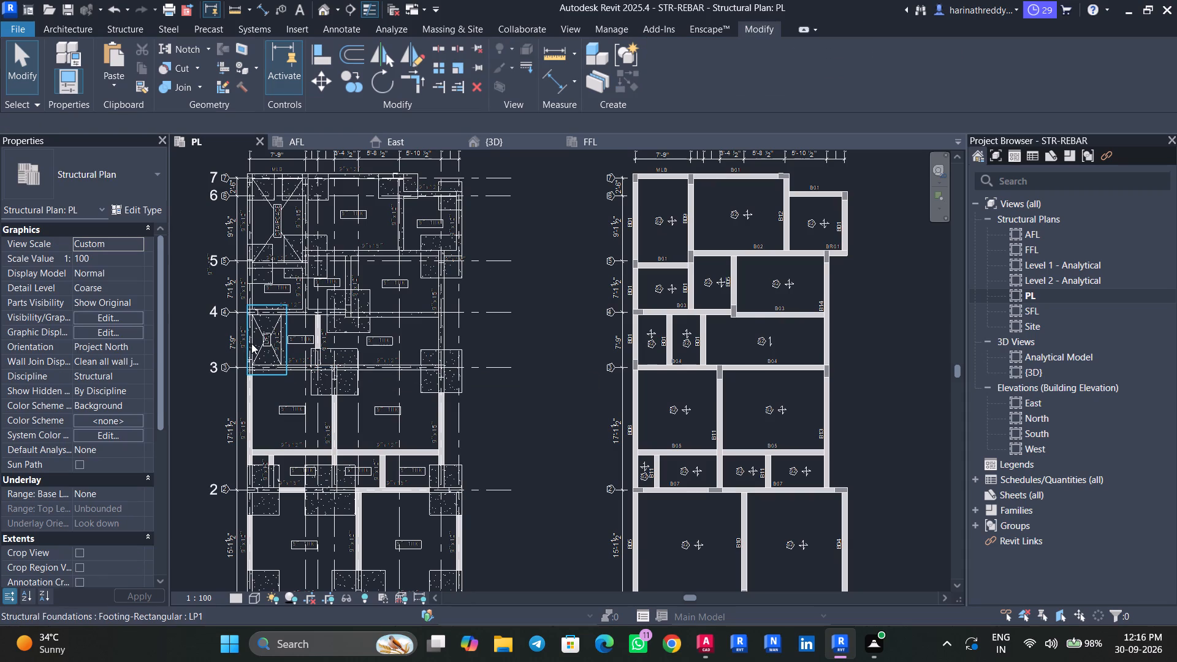
# Place a B01 concrete beam about 6' 3" long on grid A beside the lift, between the columns at grids 4 and 3.
pyautogui.scroll(3, 249, 343)
pyautogui.press('Tab')
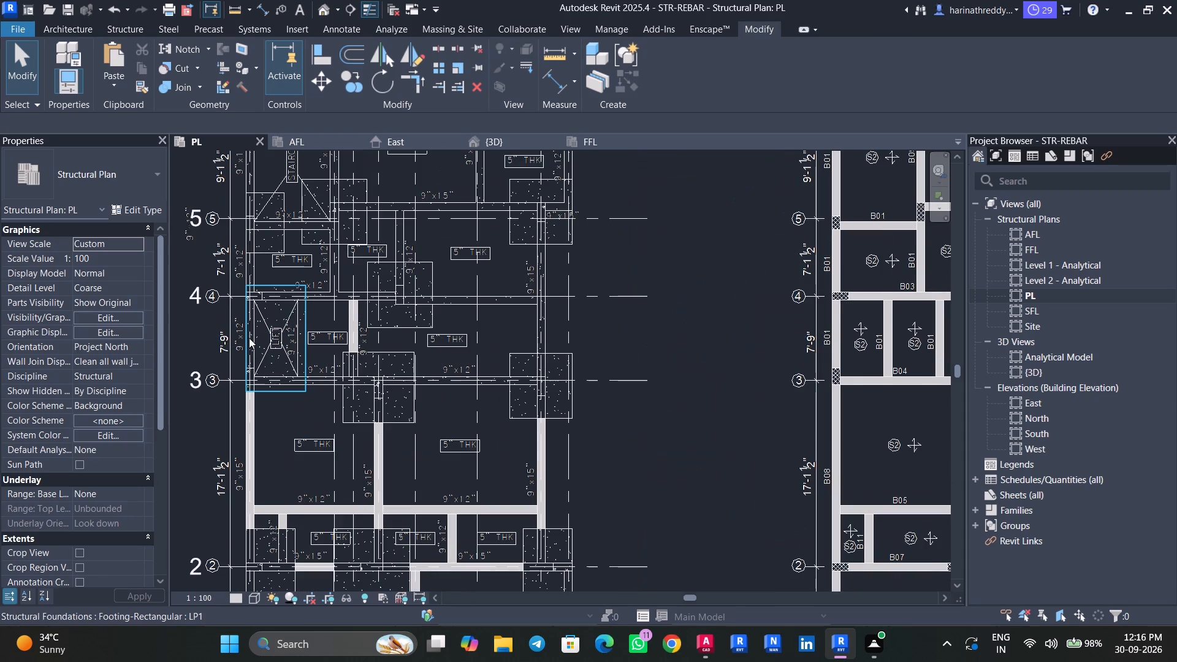
pyautogui.press('Tab')
pyautogui.click(249, 267)
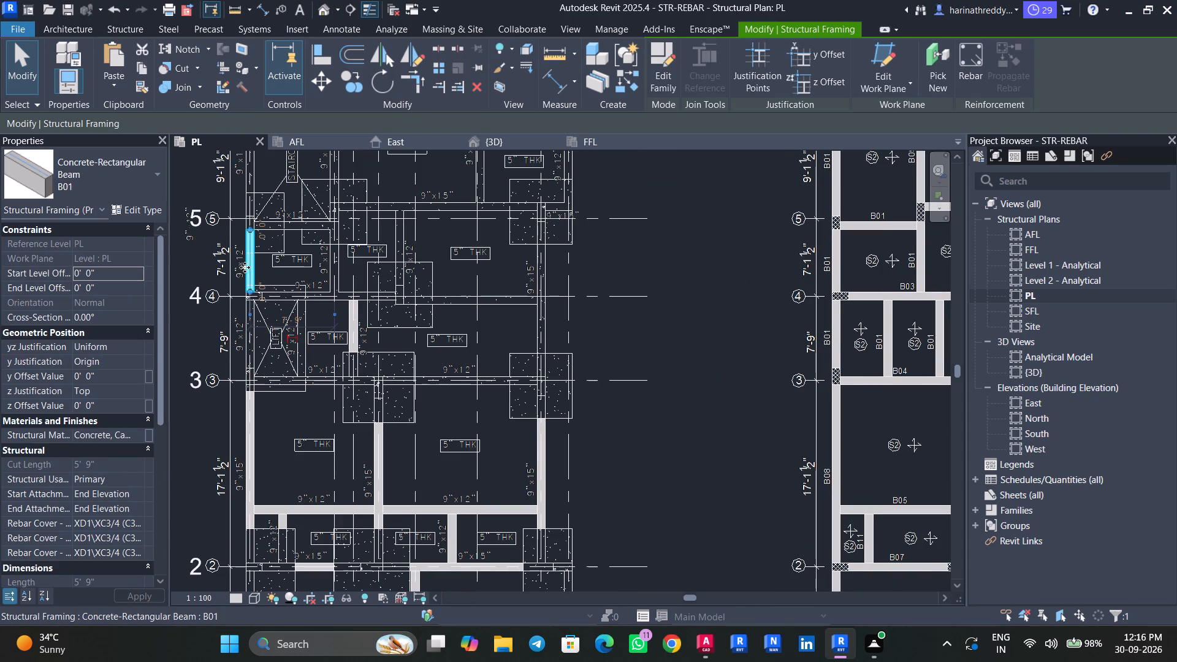
pyautogui.write('CS')
pyautogui.scroll(8, 242, 295)
pyautogui.scroll(-1, 245, 299)
pyautogui.scroll(1, 245, 299)
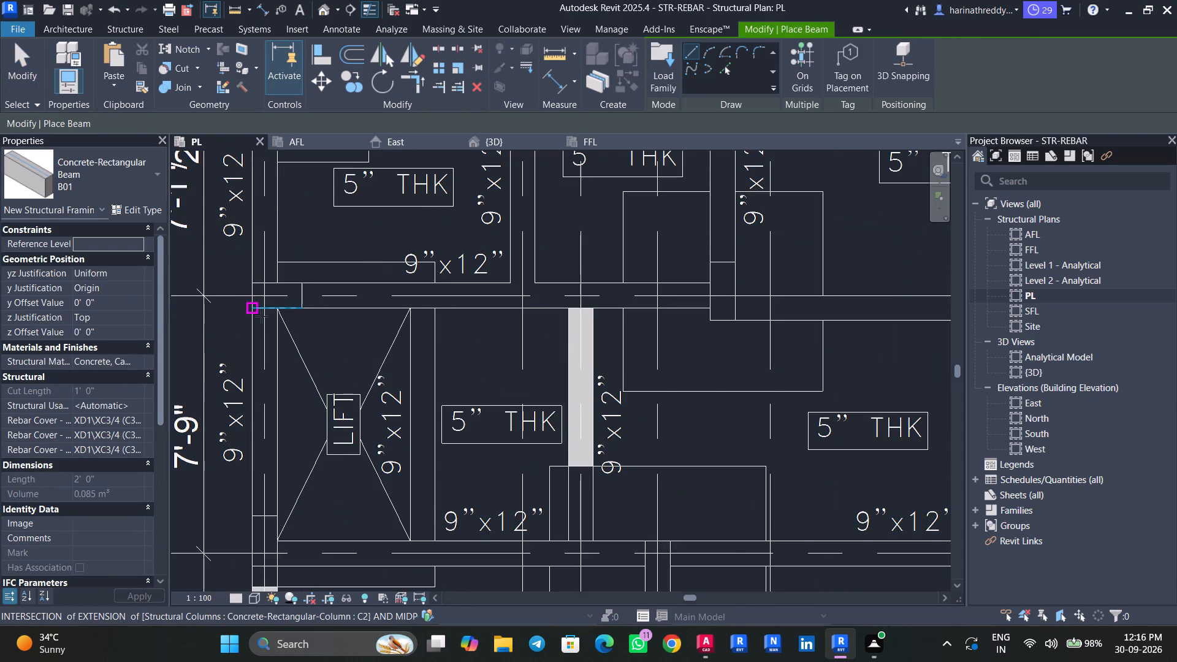
pyautogui.click(264, 308)
pyautogui.moveTo(267, 420); pyautogui.dragTo(281, 289, button='middle')
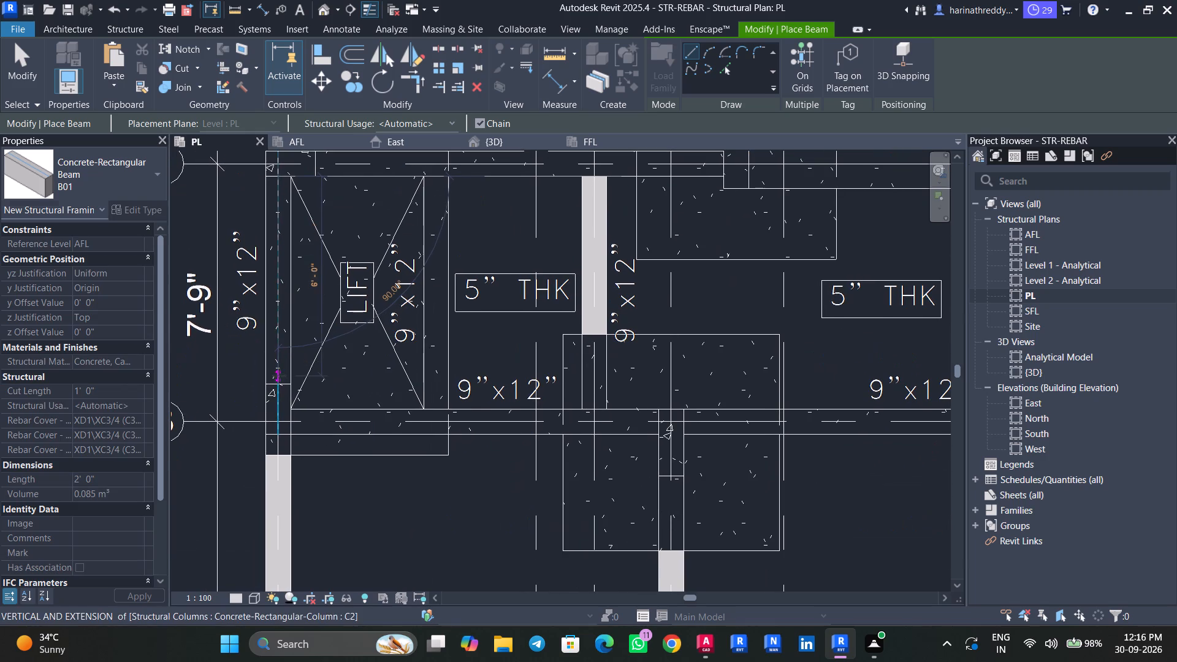
pyautogui.click(276, 384)
pyautogui.press('Escape')
pyautogui.press('Escape')
pyautogui.press('Escape')
pyautogui.press('Escape')
# Inspect the new grid A beam, the grid 3 beams, the grid G beam and the grid 4 beam against the drawing labels.
pyautogui.click(276, 350)
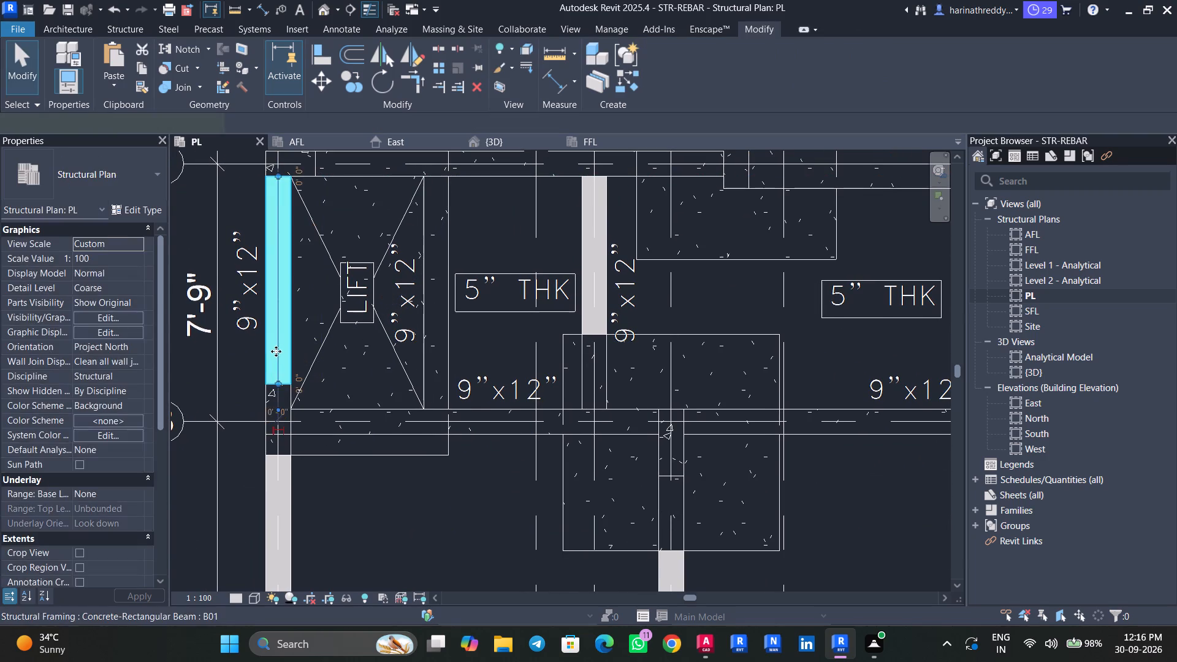
pyautogui.press('Escape')
pyautogui.press('Escape')
pyautogui.click(288, 403)
pyautogui.press('Escape')
pyautogui.press('Escape')
pyautogui.click(414, 427)
pyautogui.scroll(-2, 413, 427)
pyautogui.scroll(1, 412, 428)
pyautogui.scroll(-5, 412, 428)
pyautogui.press('Escape')
pyautogui.press('Escape')
pyautogui.moveTo(594, 441); pyautogui.dragTo(454, 427, button='middle')
pyautogui.scroll(-3, 453, 427)
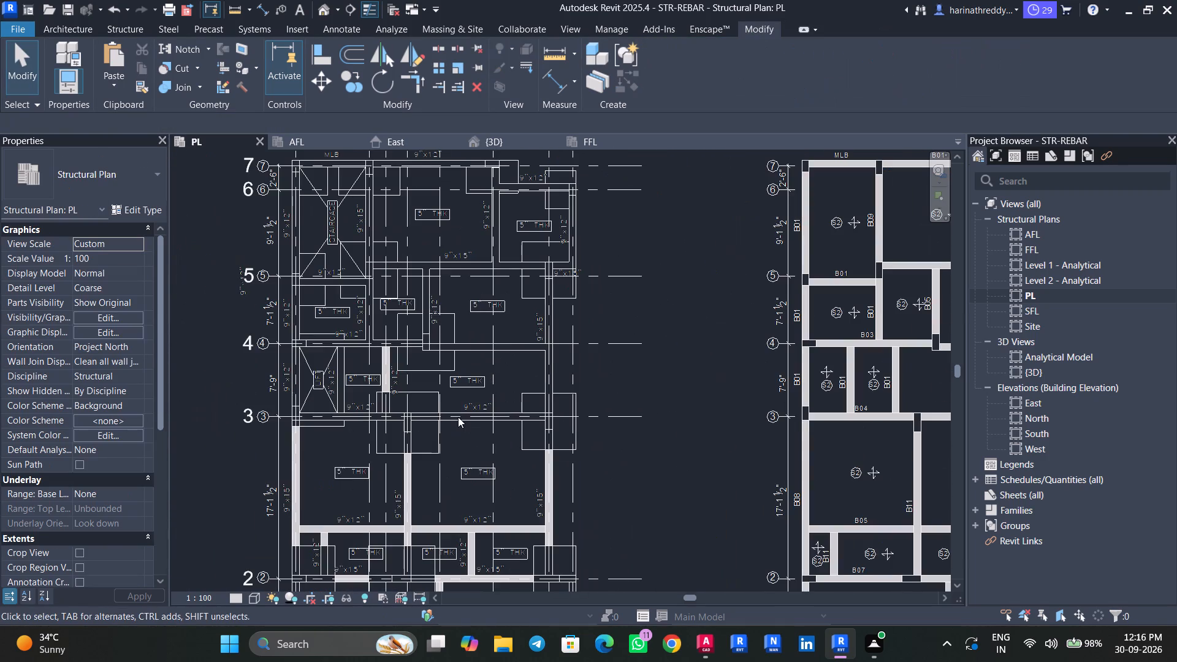
pyautogui.scroll(-3, 452, 417)
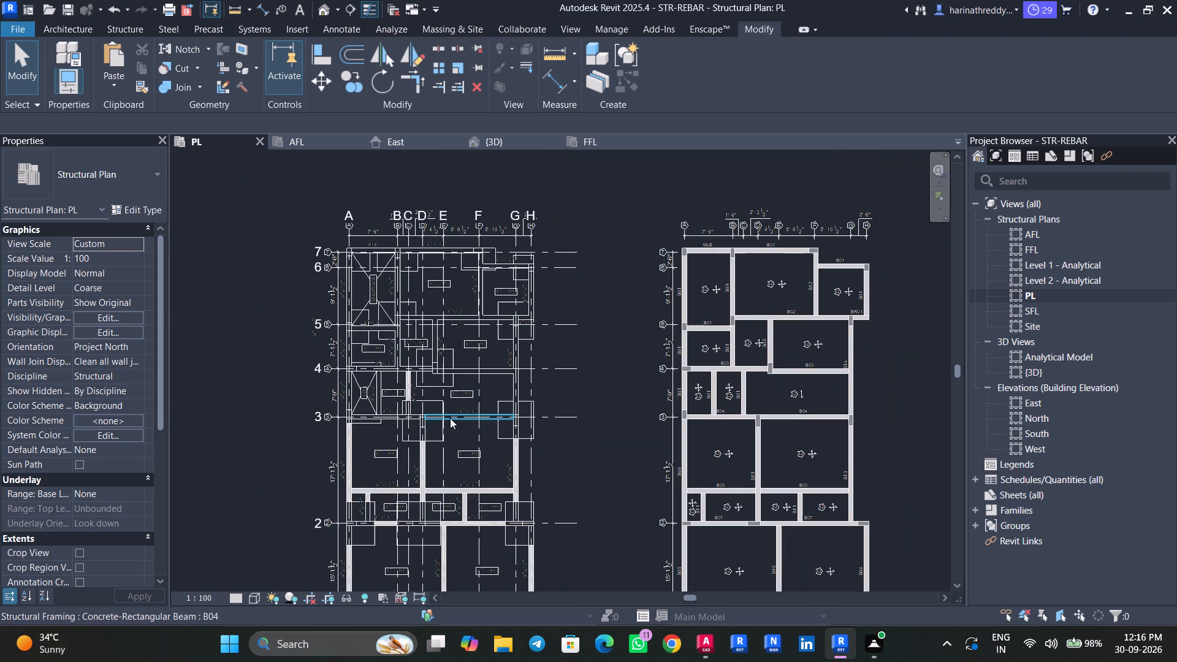
pyautogui.click(449, 418)
pyautogui.press('Escape')
pyautogui.press('Escape')
pyautogui.click(454, 416)
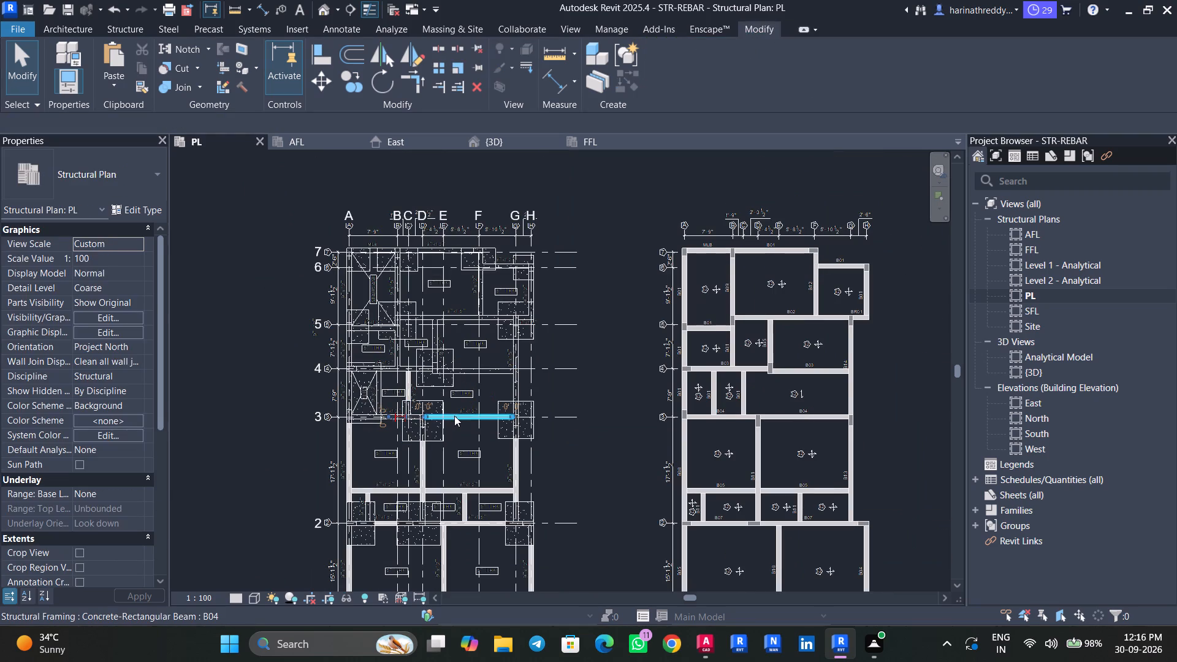
pyautogui.press('Escape')
pyautogui.click(512, 392)
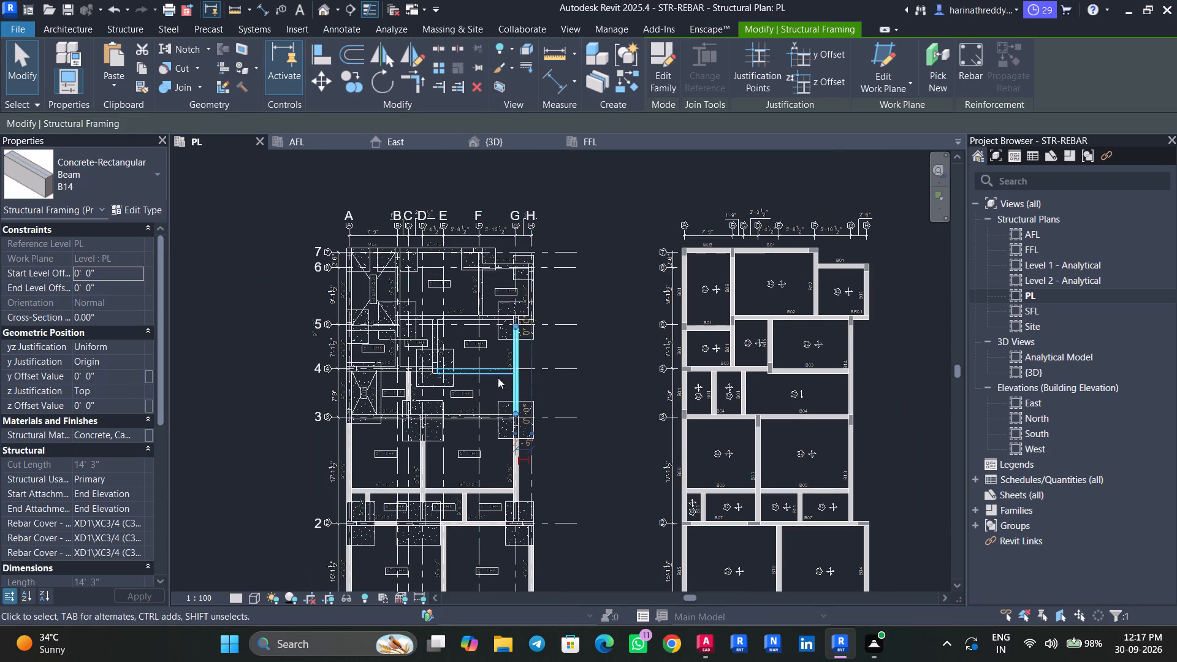
pyautogui.press('Escape')
pyautogui.click(498, 370)
pyautogui.press('Escape')
pyautogui.press('Escape')
pyautogui.press('Escape')
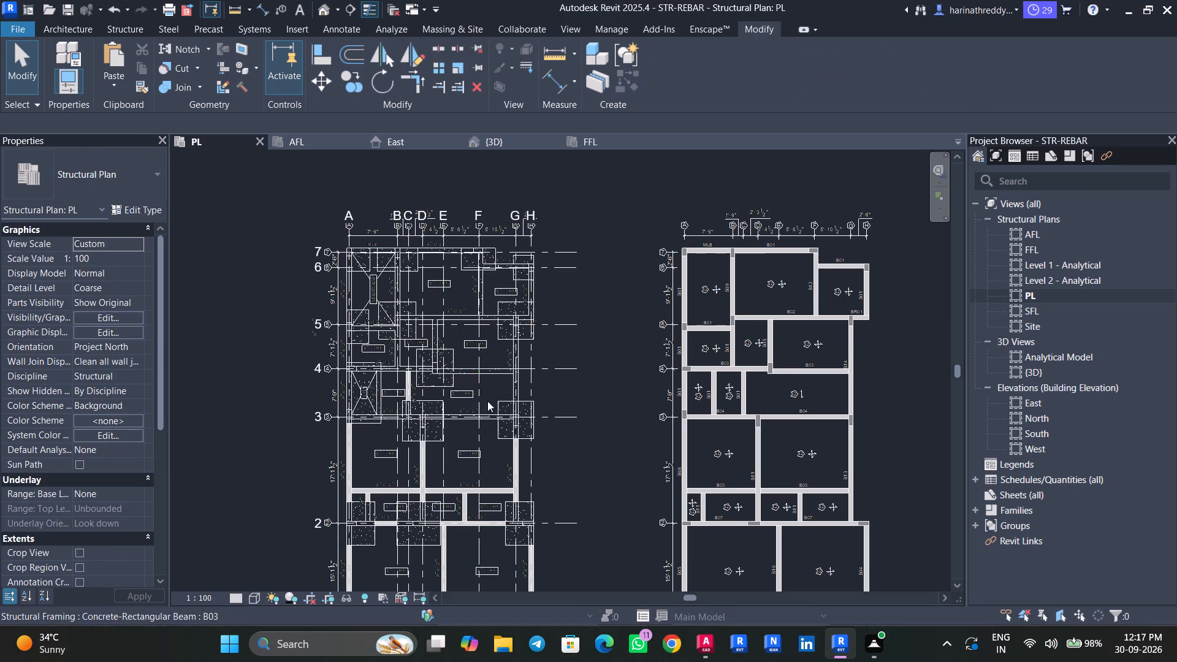
# Place a B08 concrete beam about 16' 4 1/2" long on grid A, between the columns at grids 3 and 2.
pyautogui.moveTo(444, 451); pyautogui.dragTo(446, 417, button='middle')
pyautogui.scroll(1, 416, 418)
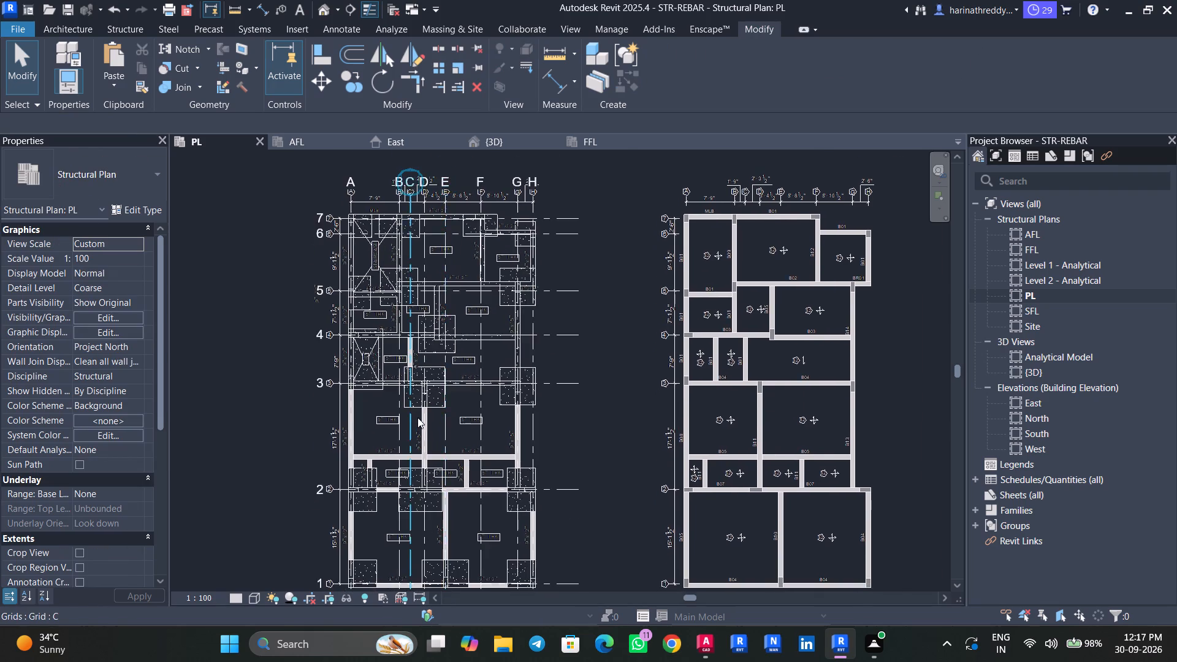
pyautogui.scroll(2, 417, 417)
pyautogui.moveTo(425, 410); pyautogui.dragTo(418, 408, button='middle')
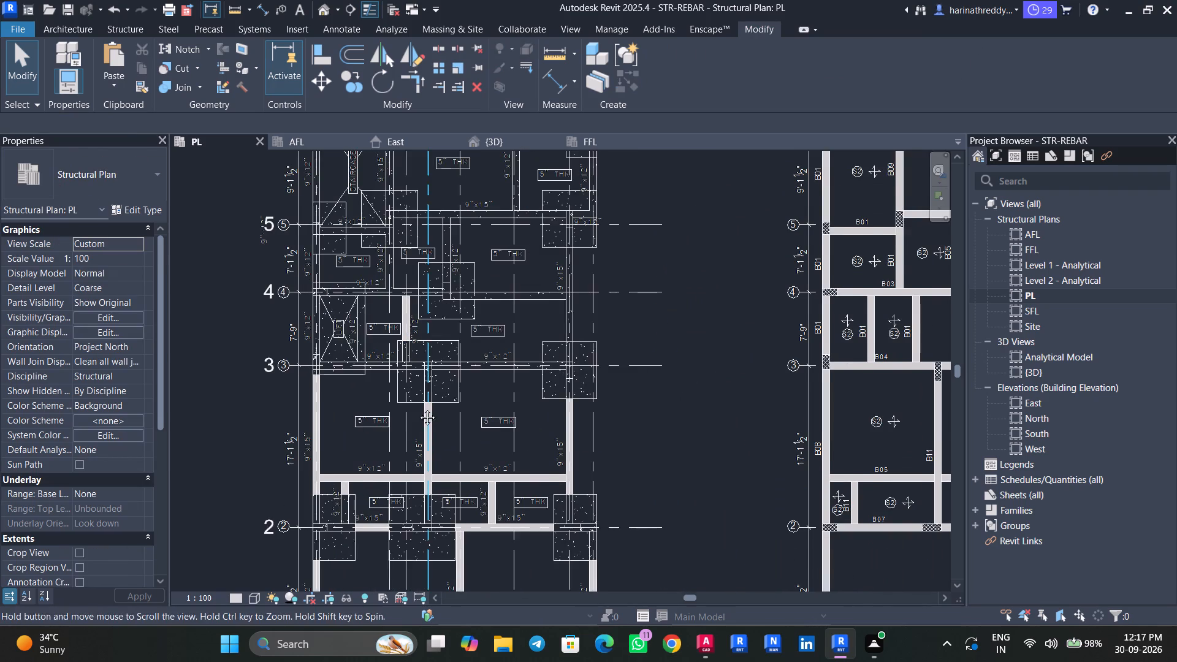
pyautogui.moveTo(418, 408); pyautogui.dragTo(398, 400, button='middle')
pyautogui.press('Escape')
pyautogui.click(291, 326)
pyautogui.press('c')
pyautogui.press('s')
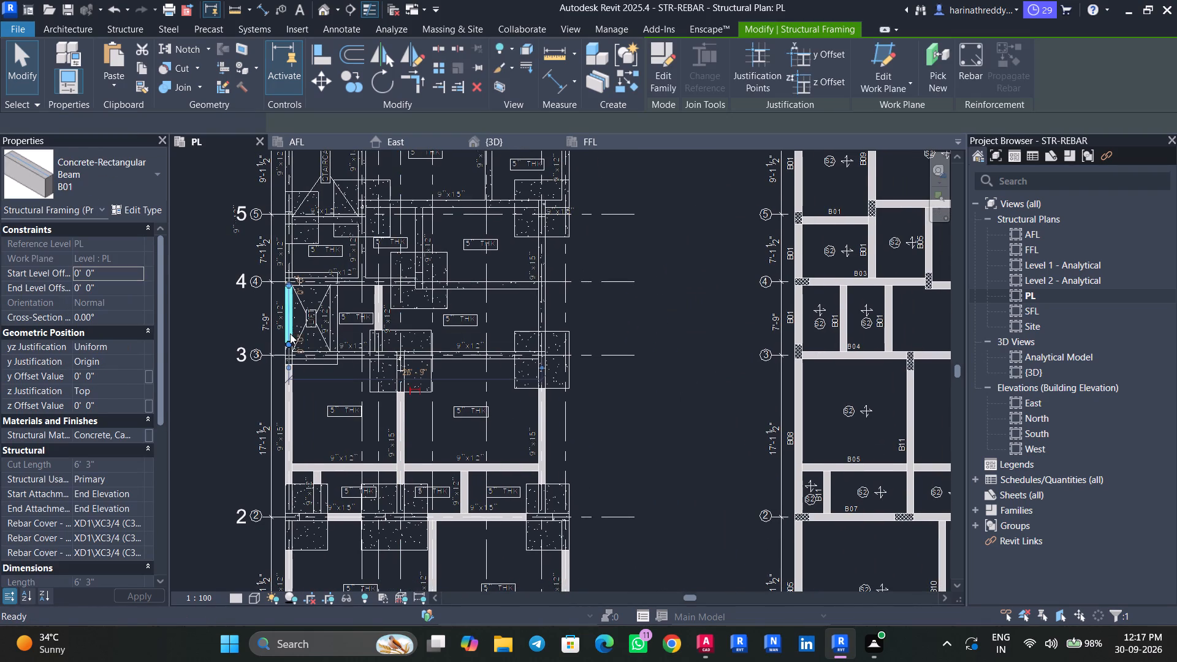
pyautogui.click(105, 180)
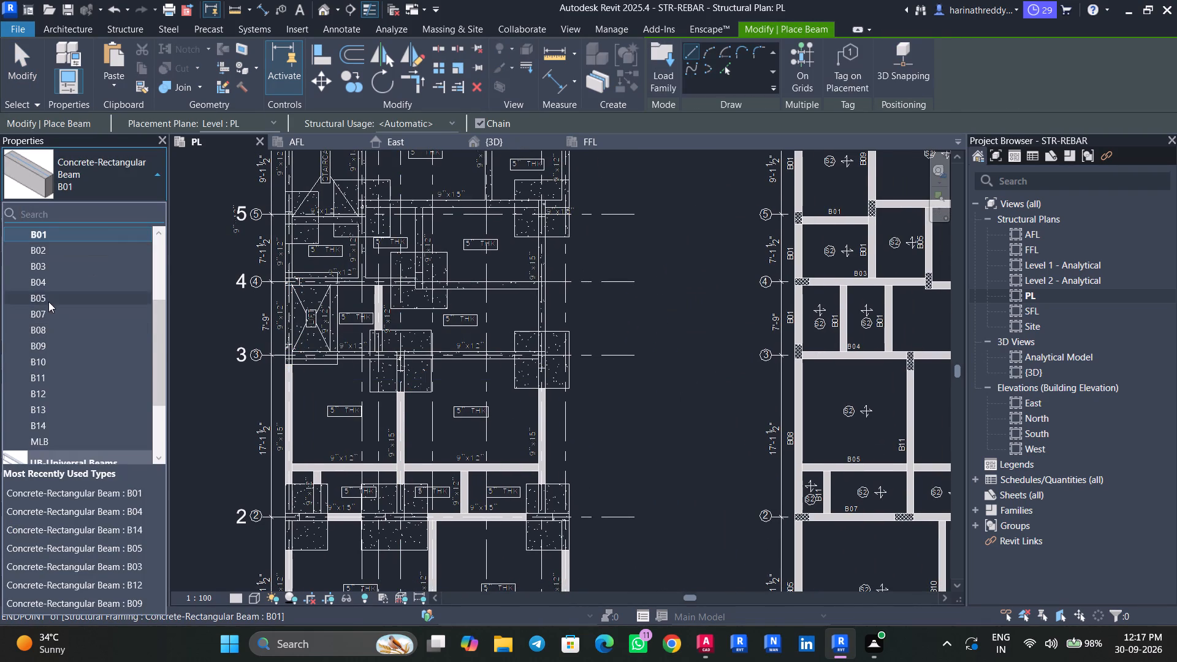
pyautogui.click(54, 330)
pyautogui.scroll(4, 291, 367)
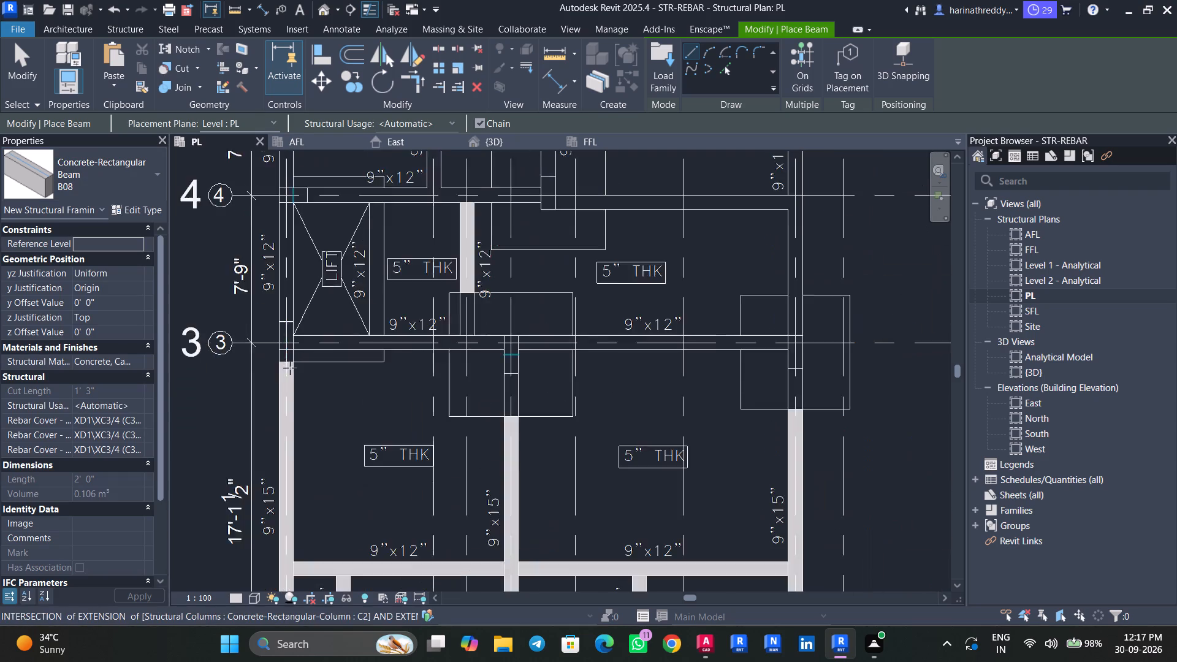
pyautogui.scroll(4, 290, 368)
pyautogui.scroll(-1, 288, 369)
pyautogui.scroll(6, 288, 369)
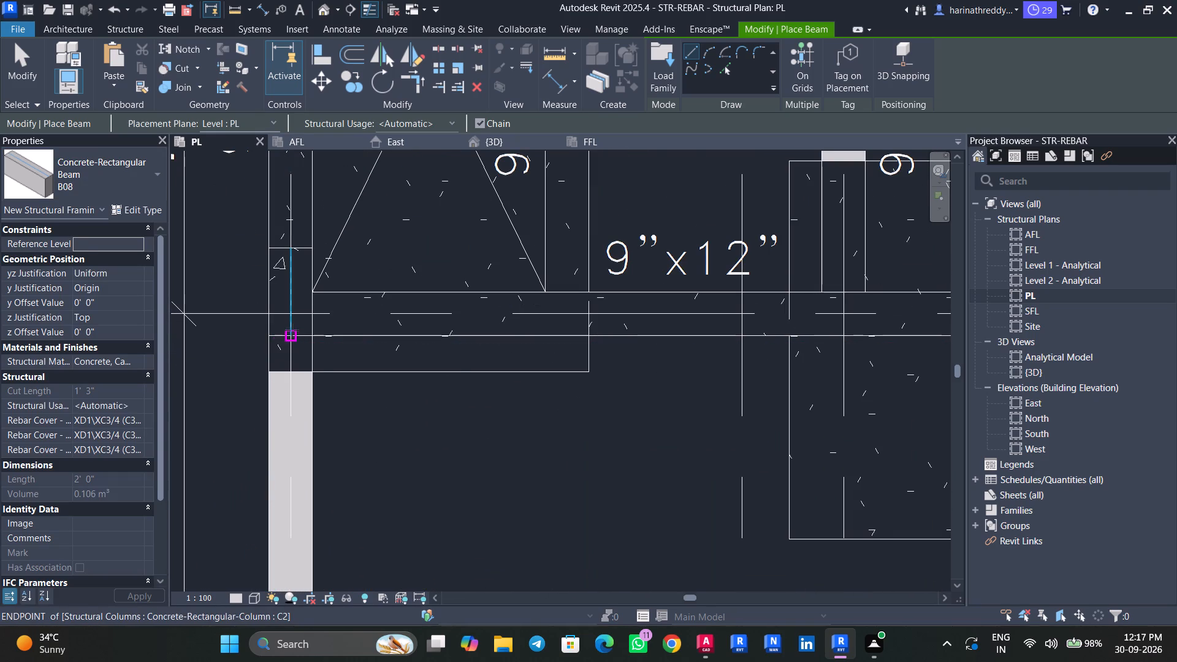
pyautogui.click(292, 330)
pyautogui.scroll(-5, 273, 438)
pyautogui.scroll(1, 280, 436)
pyautogui.scroll(-2, 280, 436)
pyautogui.moveTo(281, 436); pyautogui.dragTo(288, 235, button='middle')
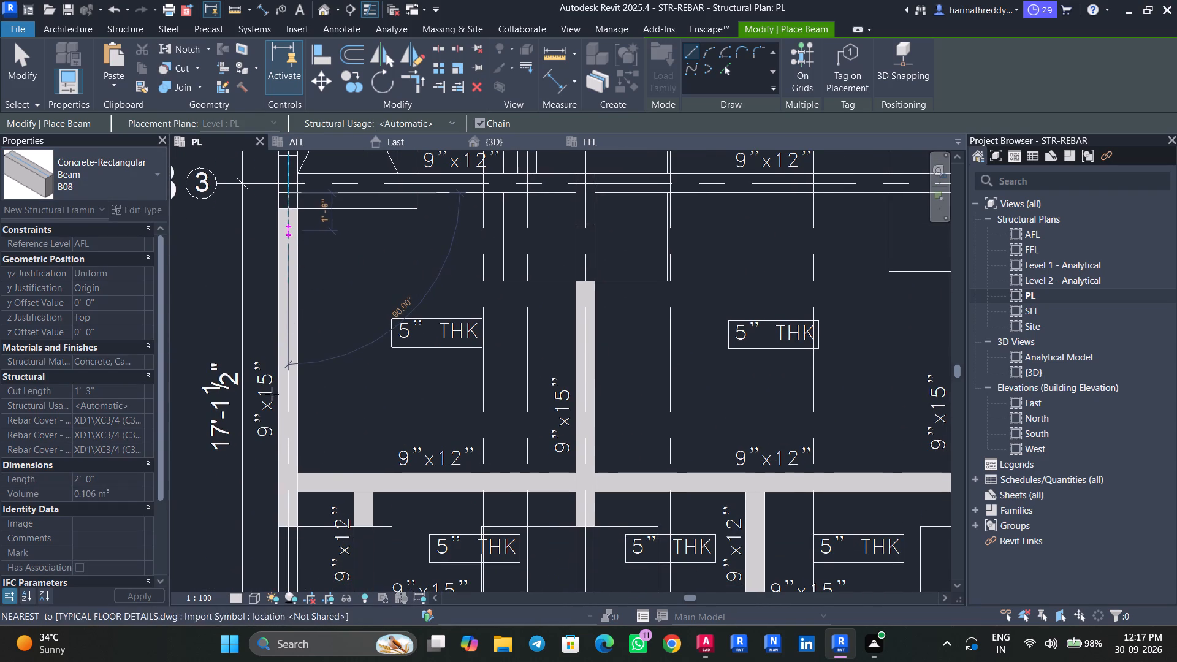
pyautogui.moveTo(286, 467); pyautogui.dragTo(279, 390, button='middle')
pyautogui.scroll(1, 279, 390)
pyautogui.scroll(-7, 279, 390)
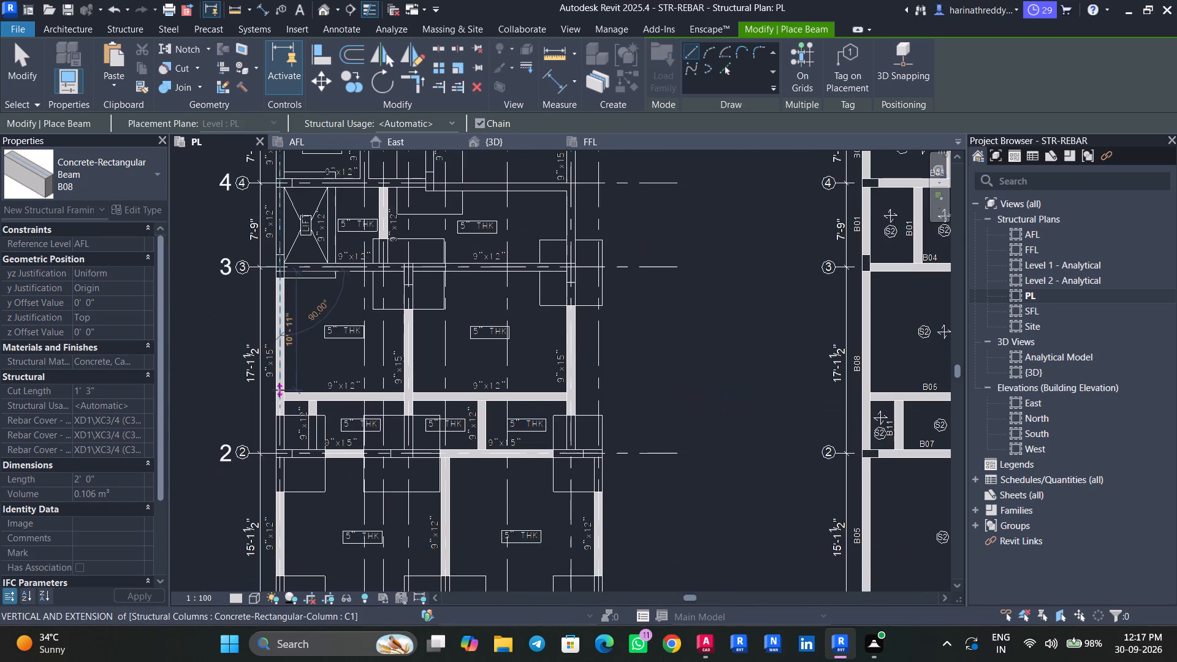
pyautogui.scroll(7, 279, 441)
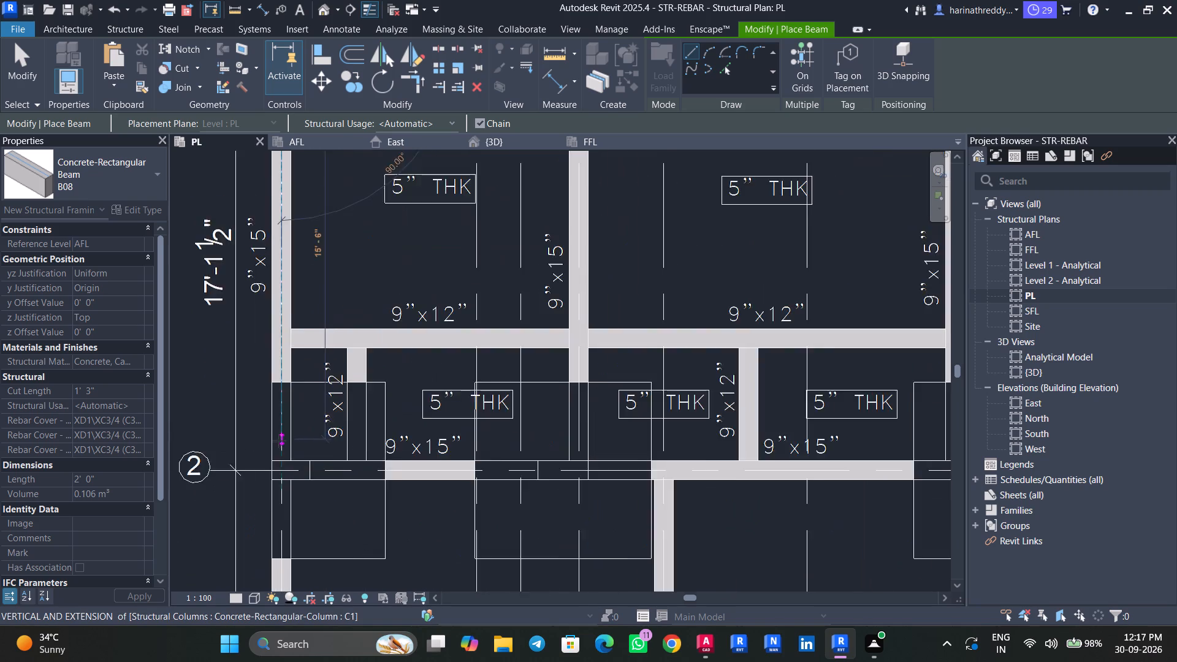
pyautogui.scroll(3, 279, 441)
pyautogui.click(283, 475)
pyautogui.press('Escape')
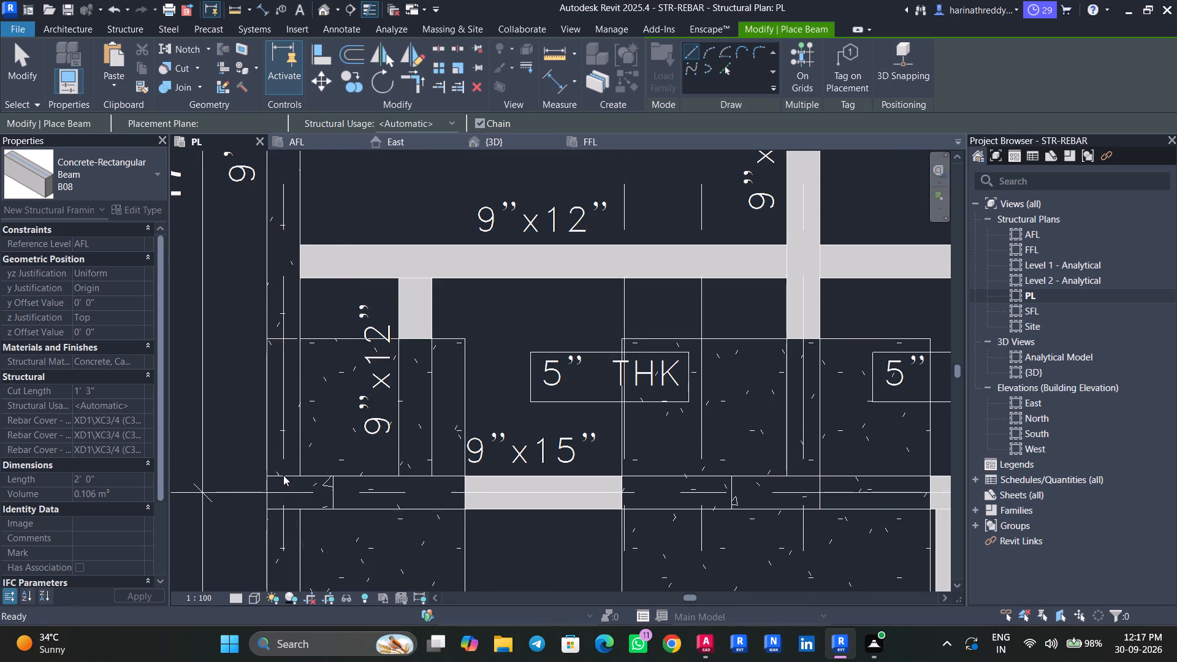
pyautogui.press('Escape')
pyautogui.press('Escape')
# Check the new grid A beam between grids 3 and 2 against the labels in the beam layout drawing.
pyautogui.click(284, 427)
pyautogui.scroll(-9, 269, 424)
pyautogui.moveTo(307, 308); pyautogui.dragTo(280, 344, button='middle')
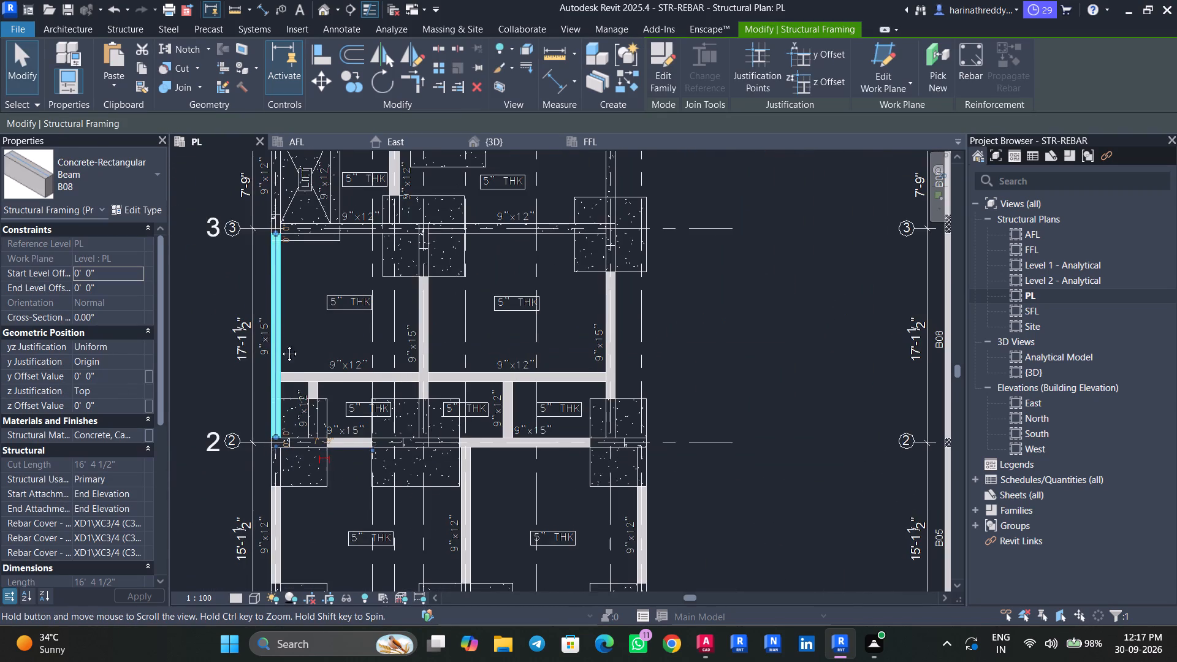
pyautogui.moveTo(280, 344); pyautogui.dragTo(128, 416, button='middle')
pyautogui.scroll(-3, 192, 411)
pyautogui.press('Escape')
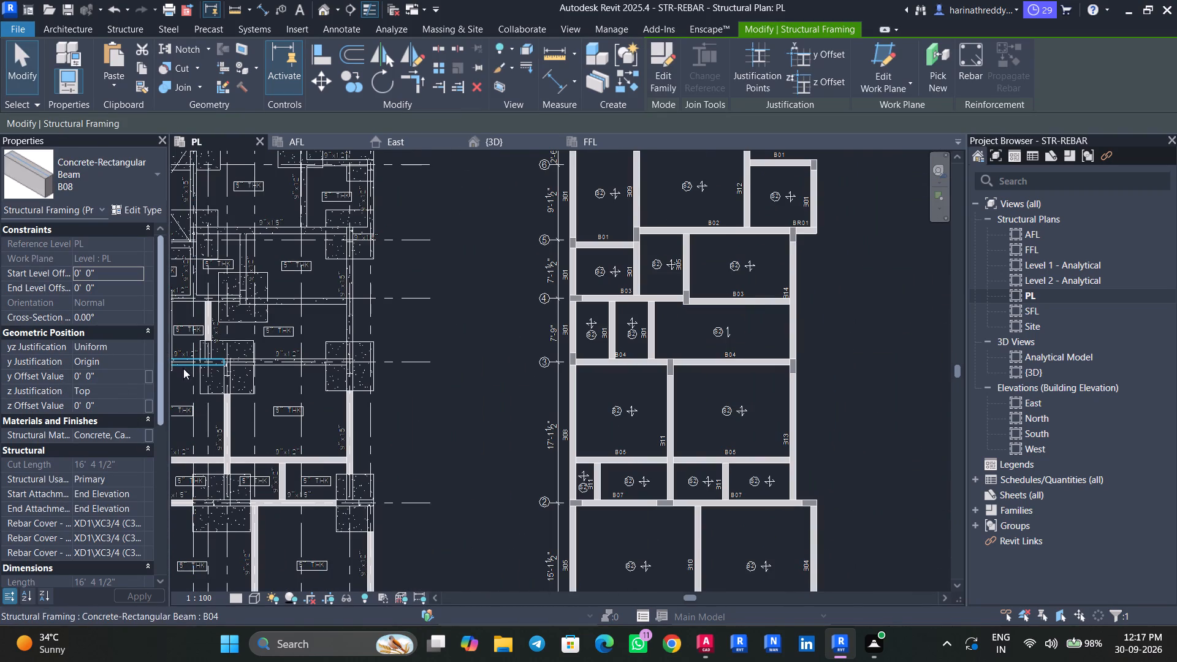
pyautogui.press('Escape')
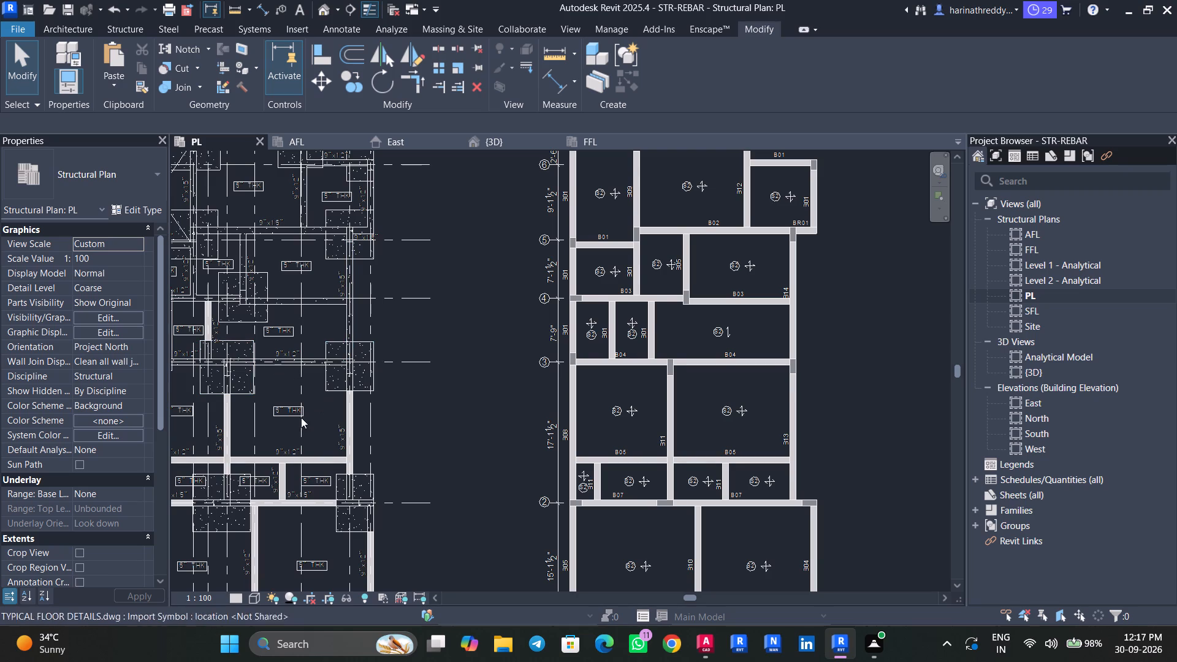
# Place a B13 concrete beam about 15' 4 1/2" long on grid G, between the columns at grids 3 and 2.
pyautogui.moveTo(310, 405); pyautogui.dragTo(337, 386, button='middle')
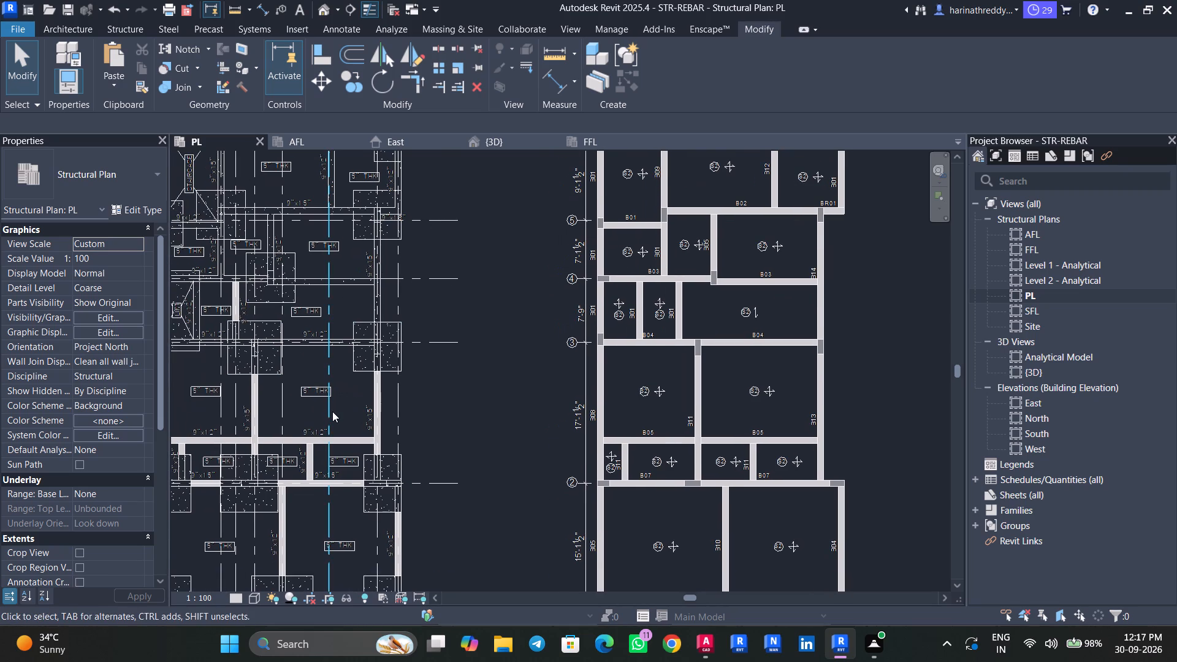
pyautogui.click(384, 318)
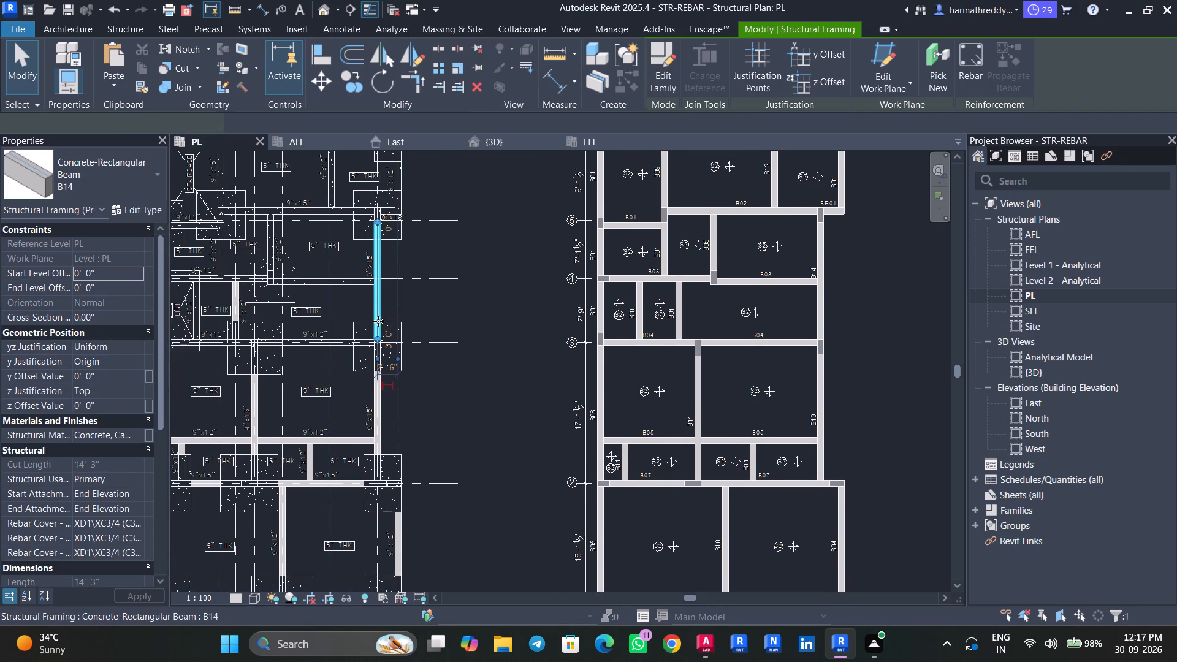
pyautogui.press('c')
pyautogui.press('s')
pyautogui.click(97, 188)
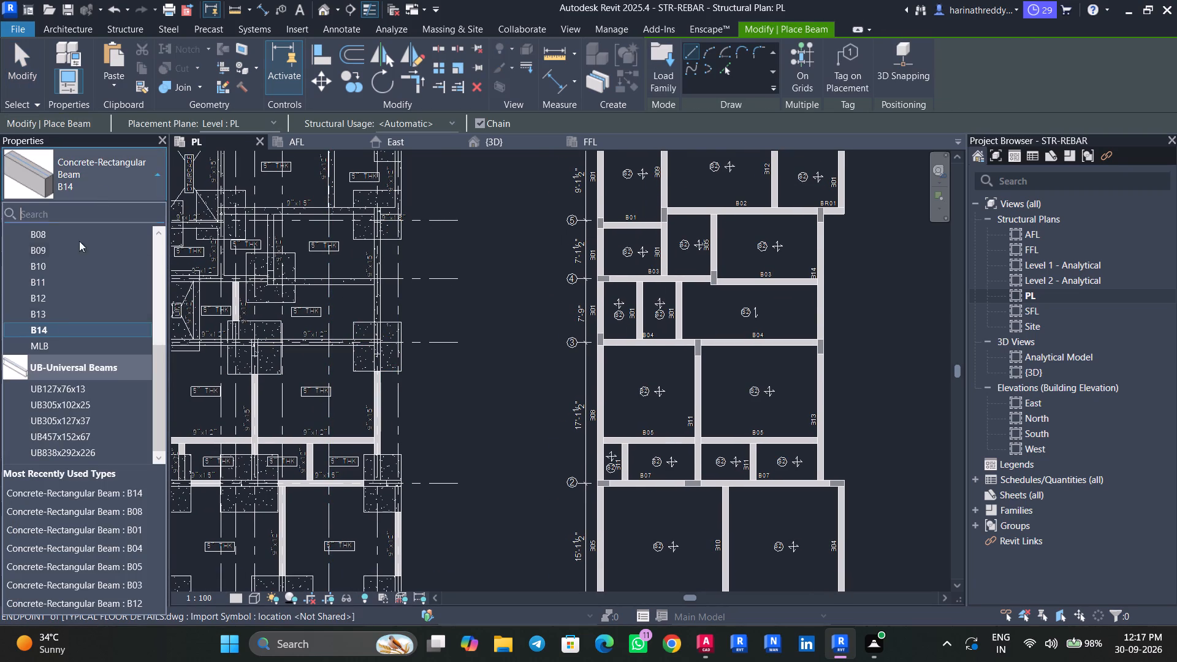
pyautogui.click(63, 313)
pyautogui.scroll(13, 387, 357)
pyautogui.click(357, 331)
pyautogui.scroll(-2, 348, 406)
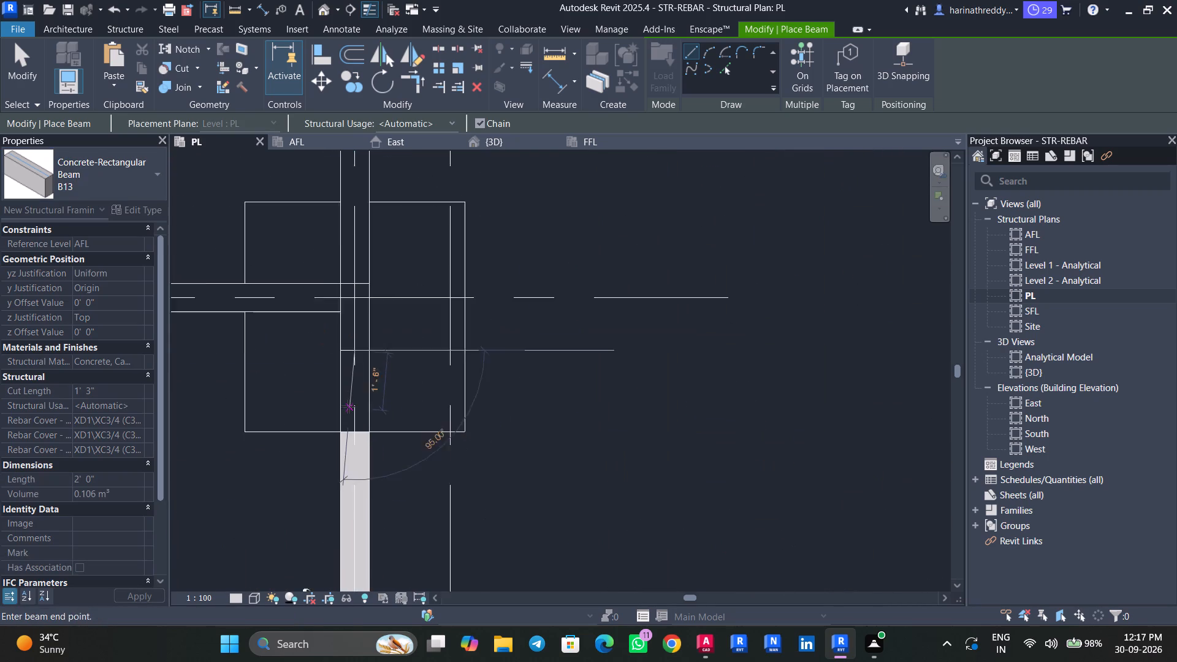
pyautogui.scroll(-9, 348, 406)
pyautogui.moveTo(348, 407); pyautogui.dragTo(352, 308, button='middle')
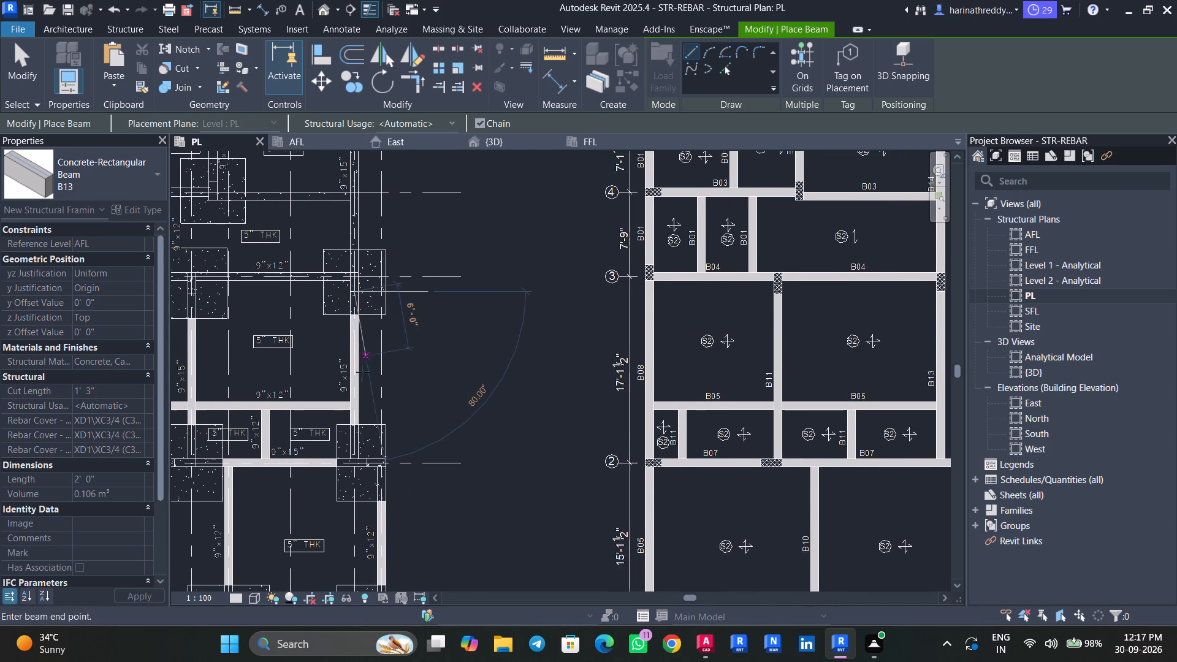
pyautogui.moveTo(351, 457); pyautogui.dragTo(300, 433, button='middle')
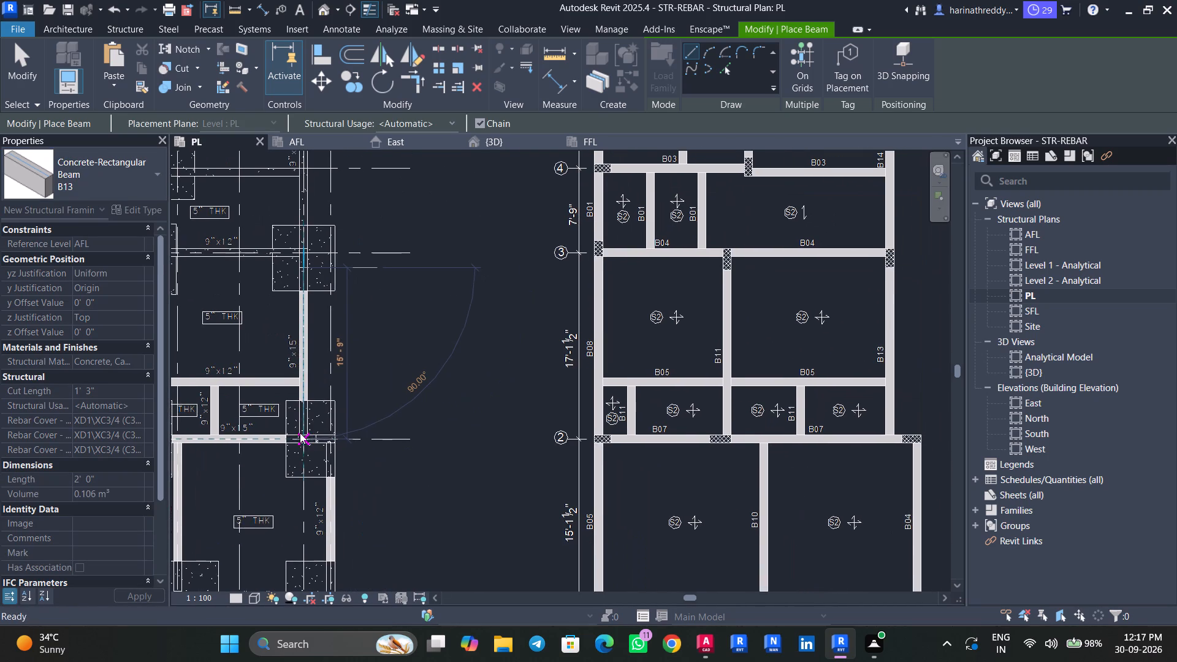
pyautogui.scroll(8, 308, 432)
pyautogui.click(300, 439)
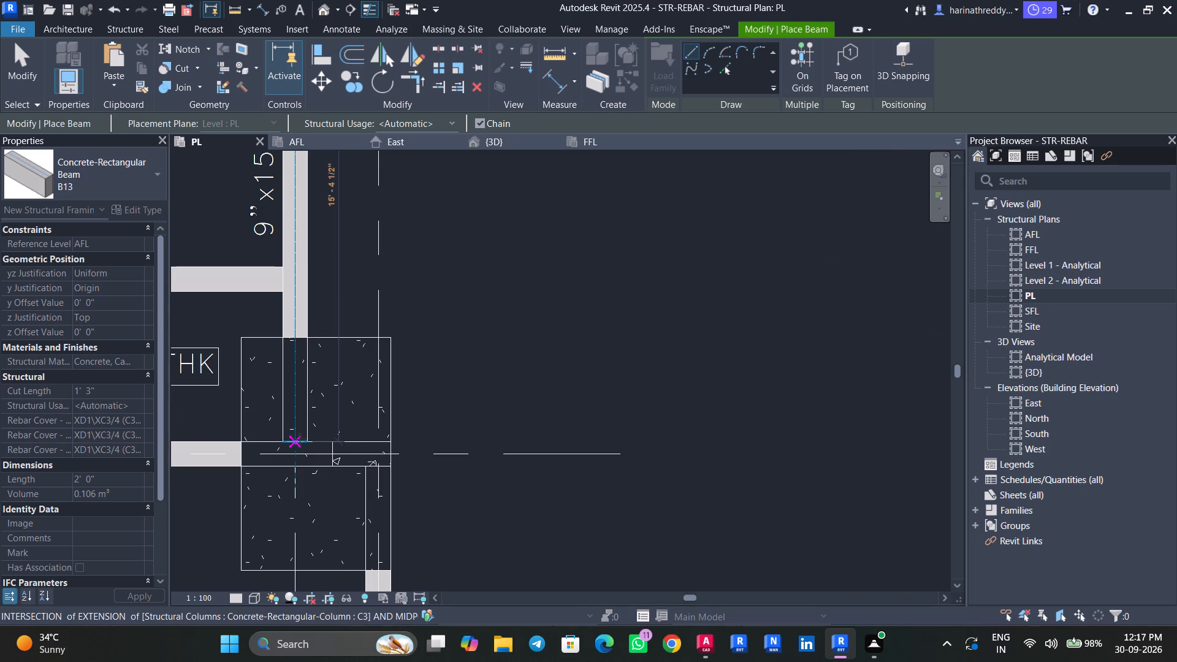
pyautogui.press('Escape')
pyautogui.press('Escape')
pyautogui.press('Escape')
# Inspect the new grid G beam and the adjoining grid 3 beam against the beam layout drawing.
pyautogui.click(290, 401)
pyautogui.scroll(-9, 289, 396)
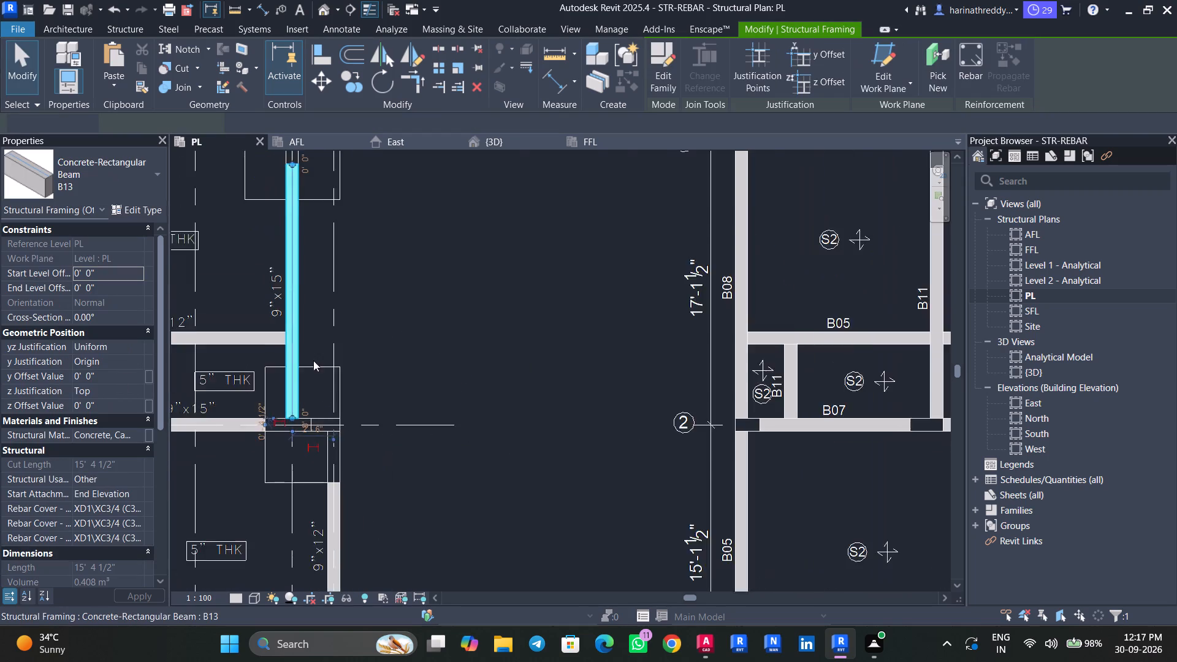
pyautogui.moveTo(330, 335); pyautogui.dragTo(363, 405, button='middle')
pyautogui.scroll(-1, 364, 405)
pyautogui.moveTo(365, 403); pyautogui.dragTo(380, 395, button='middle')
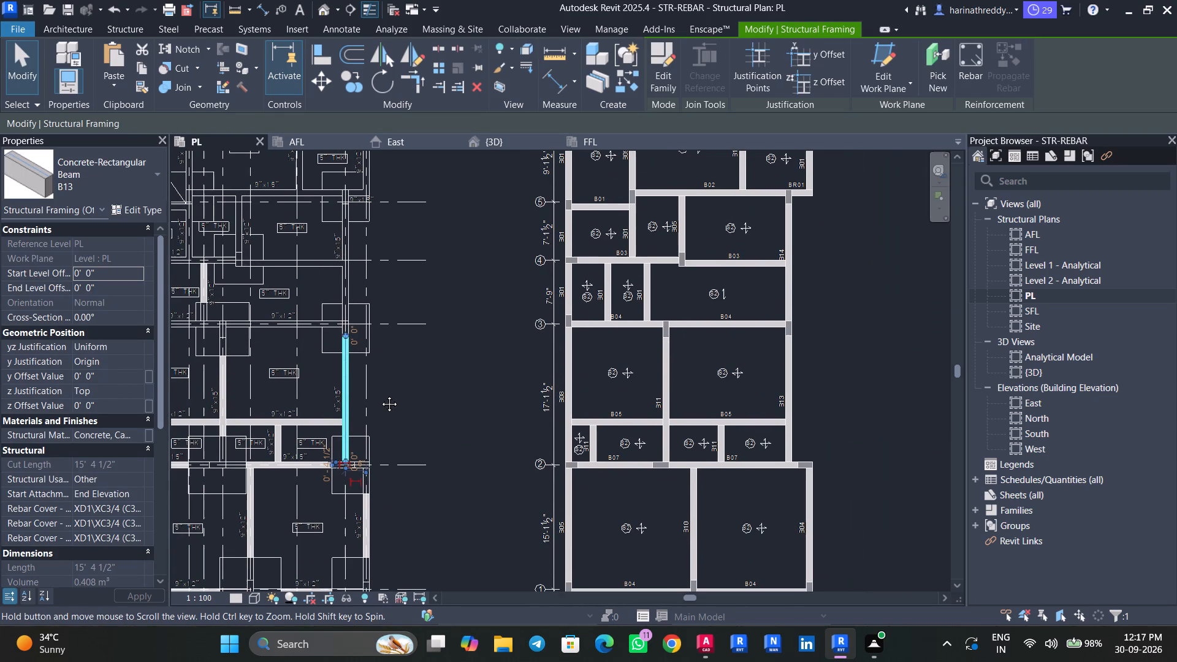
pyautogui.moveTo(380, 395); pyautogui.dragTo(381, 395, button='middle')
pyautogui.press('Escape')
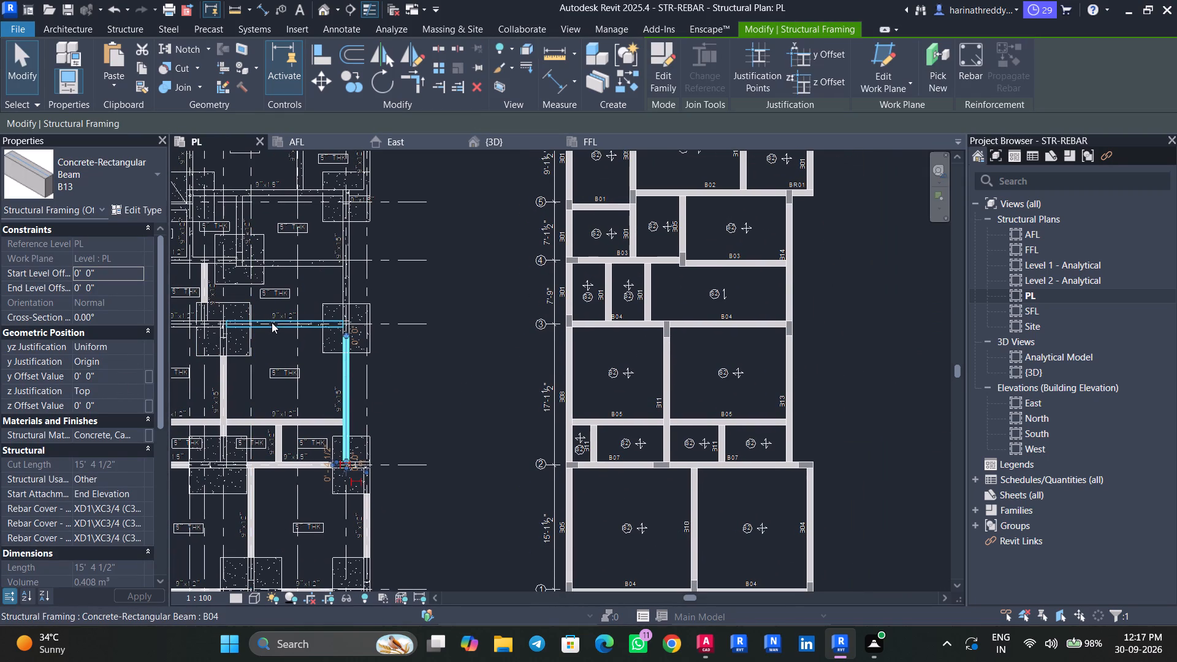
pyautogui.press('Escape')
pyautogui.click(272, 323)
pyautogui.moveTo(273, 360); pyautogui.dragTo(312, 349, button='middle')
pyautogui.press('Escape')
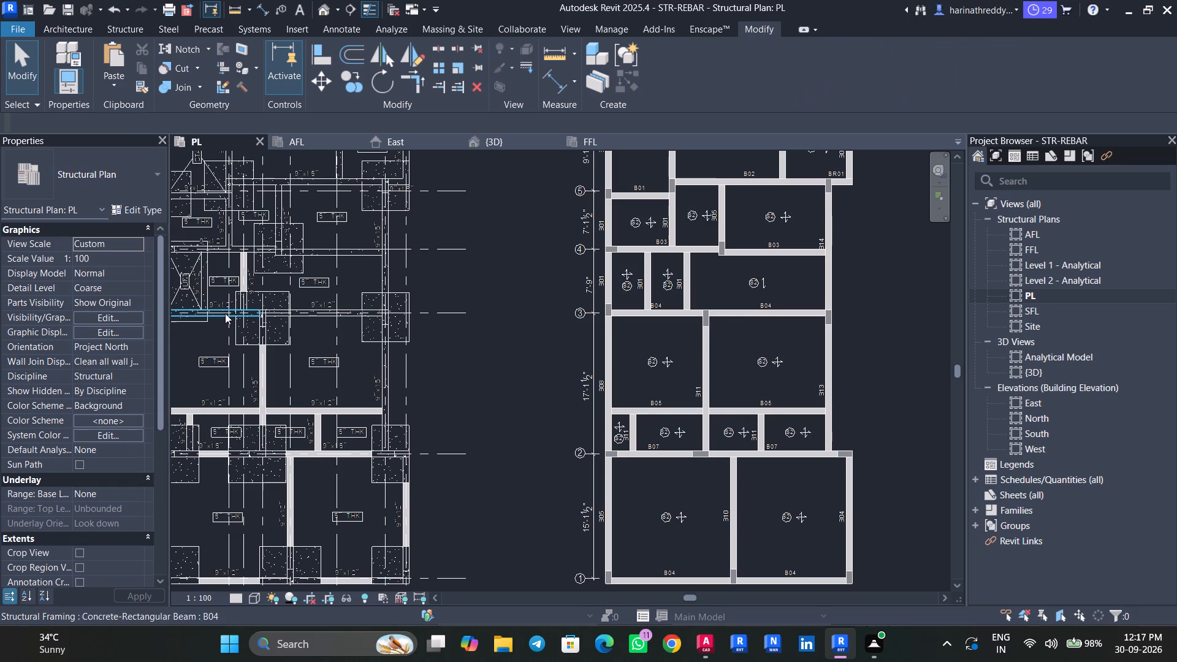
pyautogui.scroll(-2, 212, 356)
pyautogui.moveTo(218, 353); pyautogui.dragTo(246, 346, button='middle')
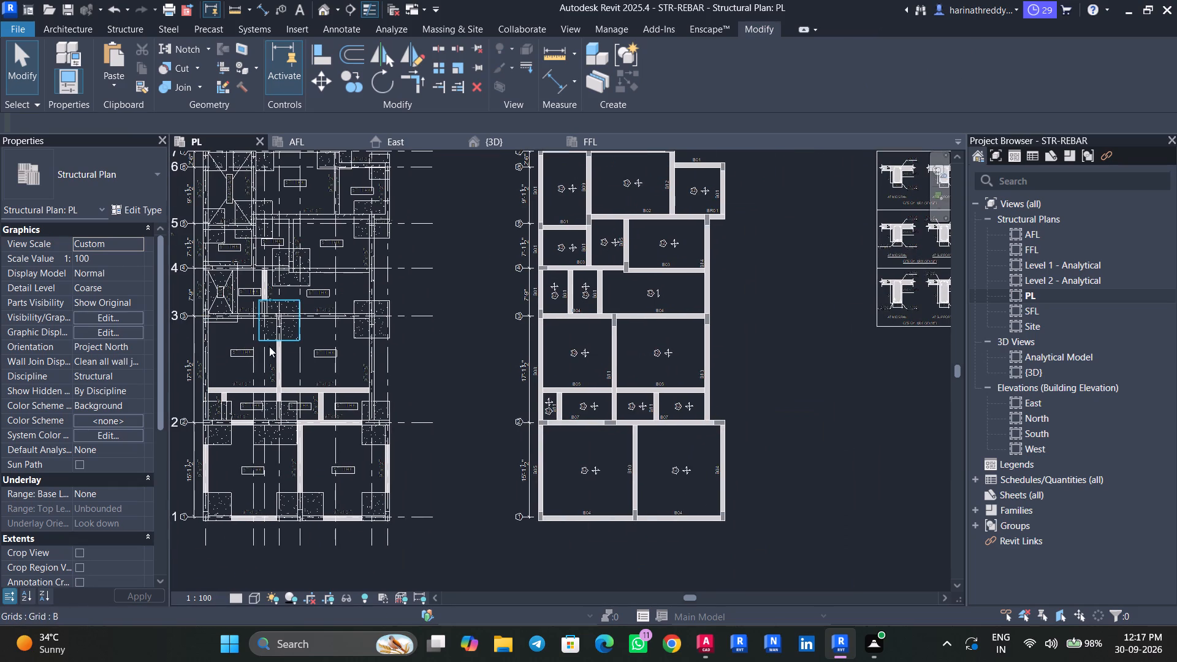
# Place a B11 concrete beam about 15' 1 1/2" long on grid D, between the columns at grids 3 and 2.
pyautogui.click(366, 360)
pyautogui.press('c')
pyautogui.press('s')
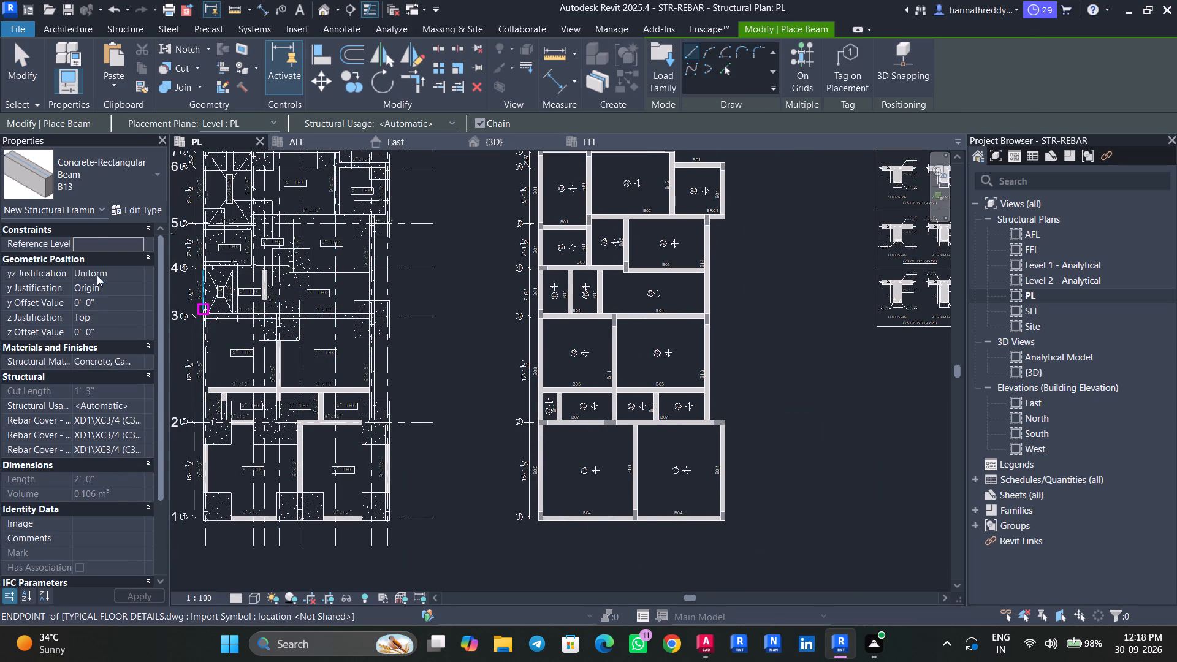
pyautogui.click(114, 191)
pyautogui.click(56, 283)
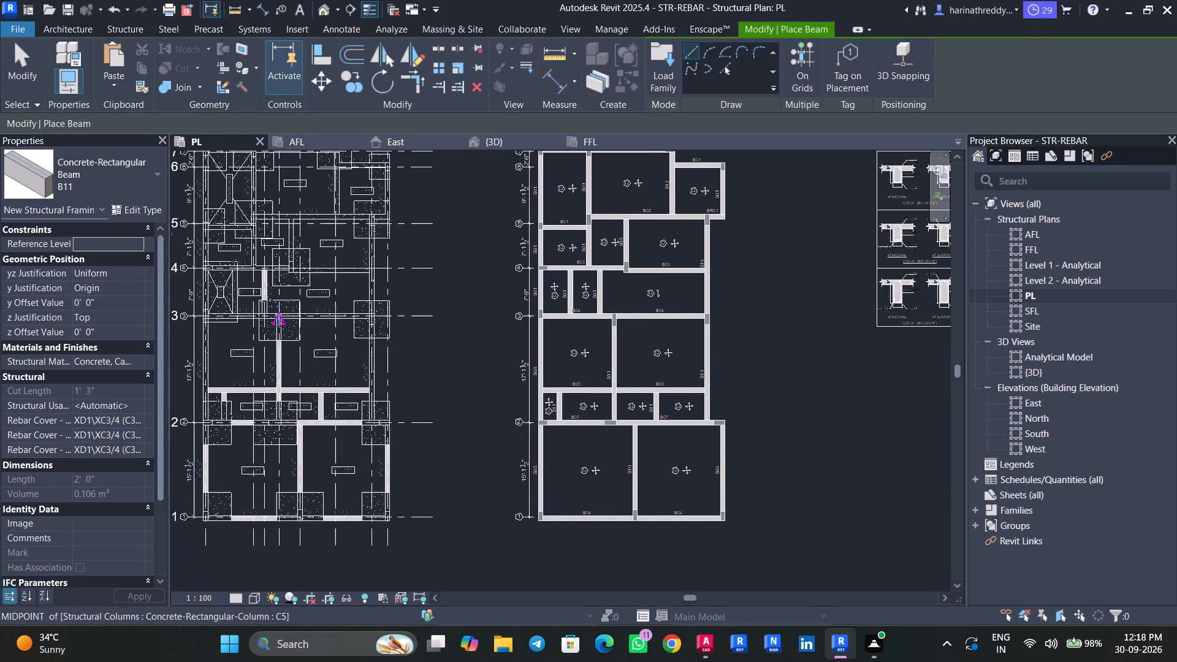
pyautogui.scroll(10, 276, 326)
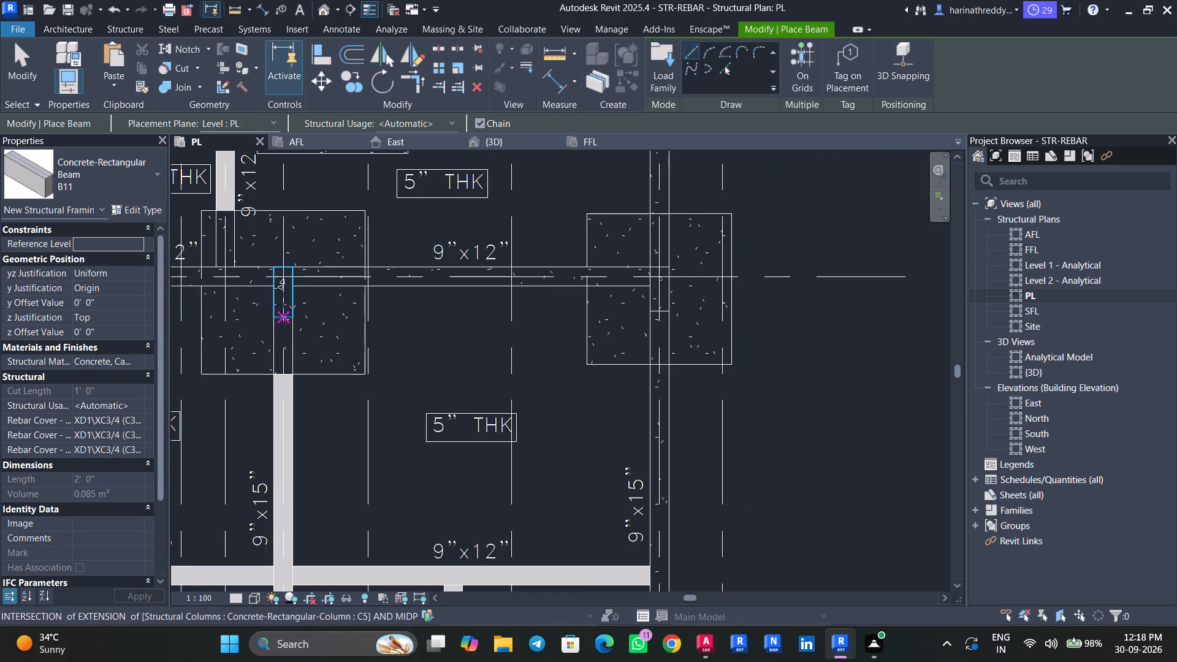
pyautogui.click(283, 318)
pyautogui.moveTo(278, 420); pyautogui.dragTo(281, 296, button='middle')
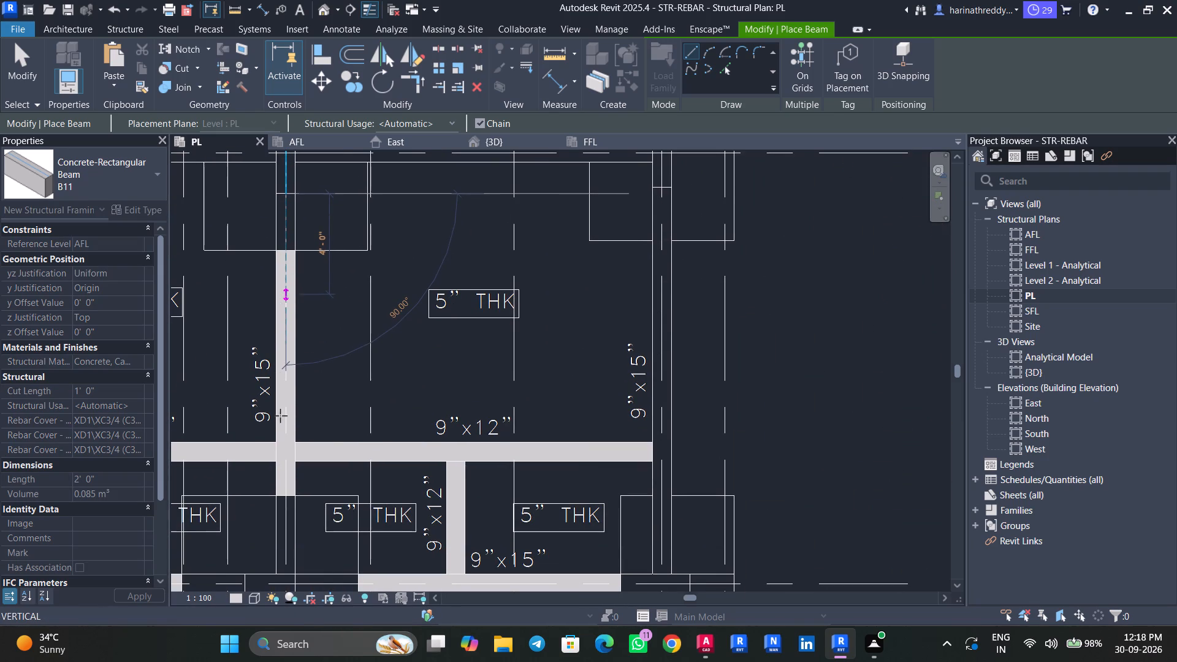
pyautogui.moveTo(283, 447); pyautogui.dragTo(274, 330, button='middle')
pyautogui.scroll(1, 274, 330)
pyautogui.scroll(-6, 274, 330)
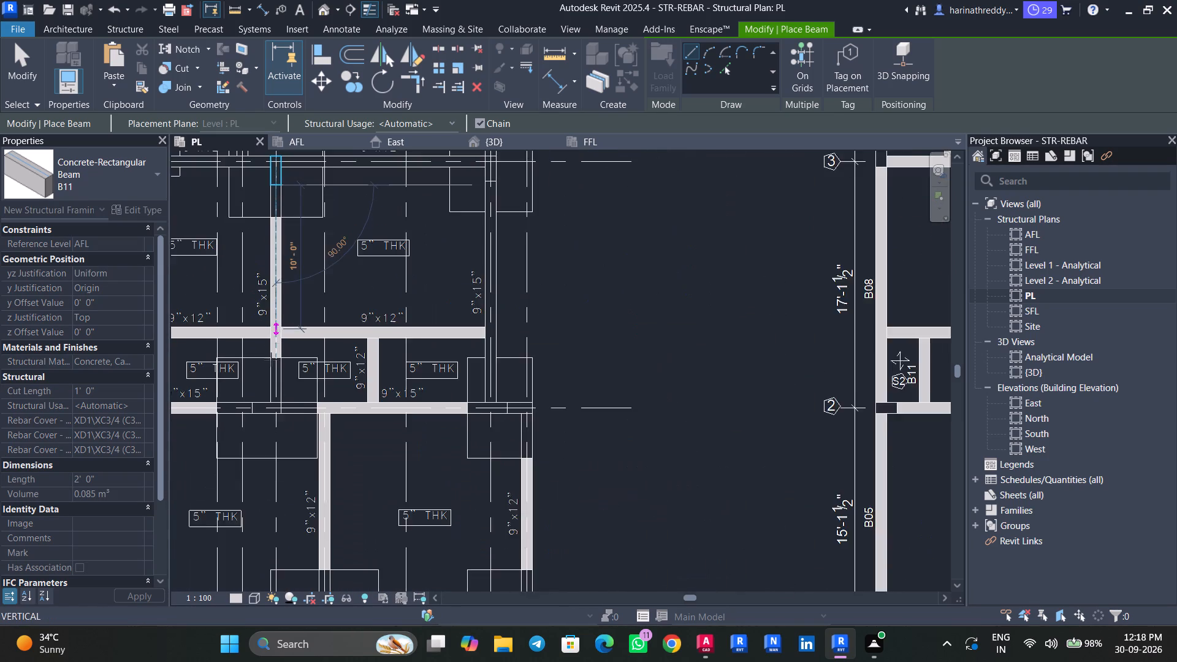
pyautogui.moveTo(271, 365); pyautogui.dragTo(246, 384, button='middle')
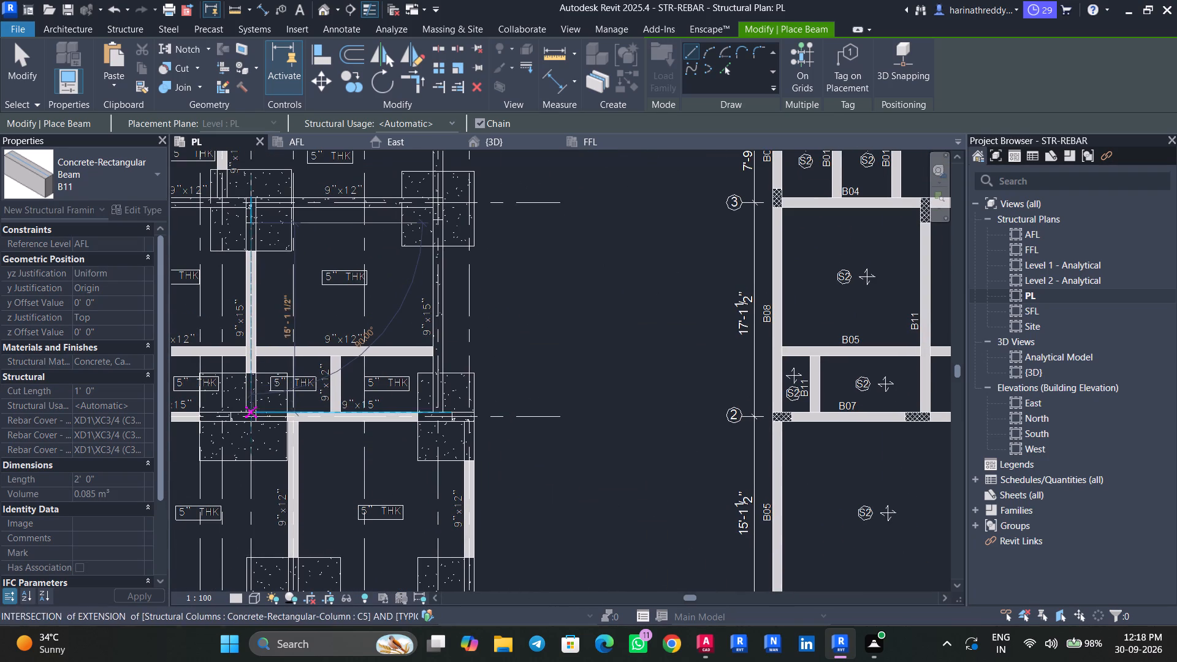
pyautogui.scroll(9, 253, 411)
pyautogui.click(246, 413)
pyautogui.press('Escape')
pyautogui.press('Escape')
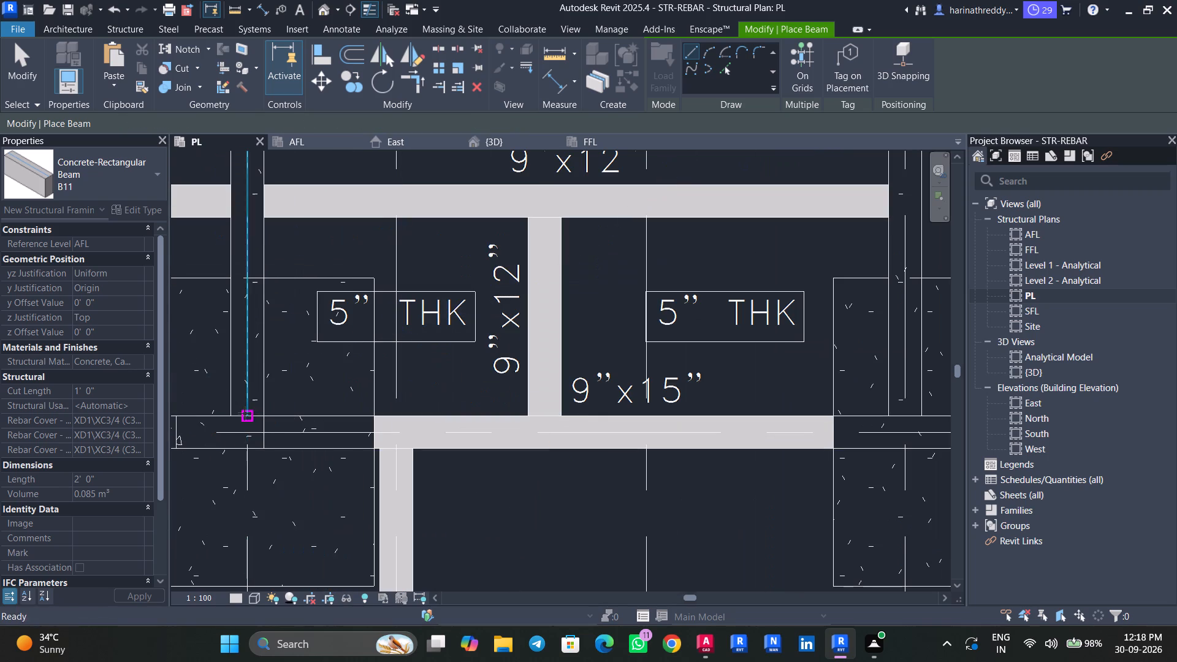
pyautogui.press('Escape')
# Inspect the new grid D beam and the grid G beam between grids 3 and 2 against the drawing labels.
pyautogui.click(261, 351)
pyautogui.scroll(-6, 259, 351)
pyautogui.scroll(1, 259, 351)
pyautogui.scroll(-3, 259, 351)
pyautogui.moveTo(309, 294); pyautogui.dragTo(252, 367, button='middle')
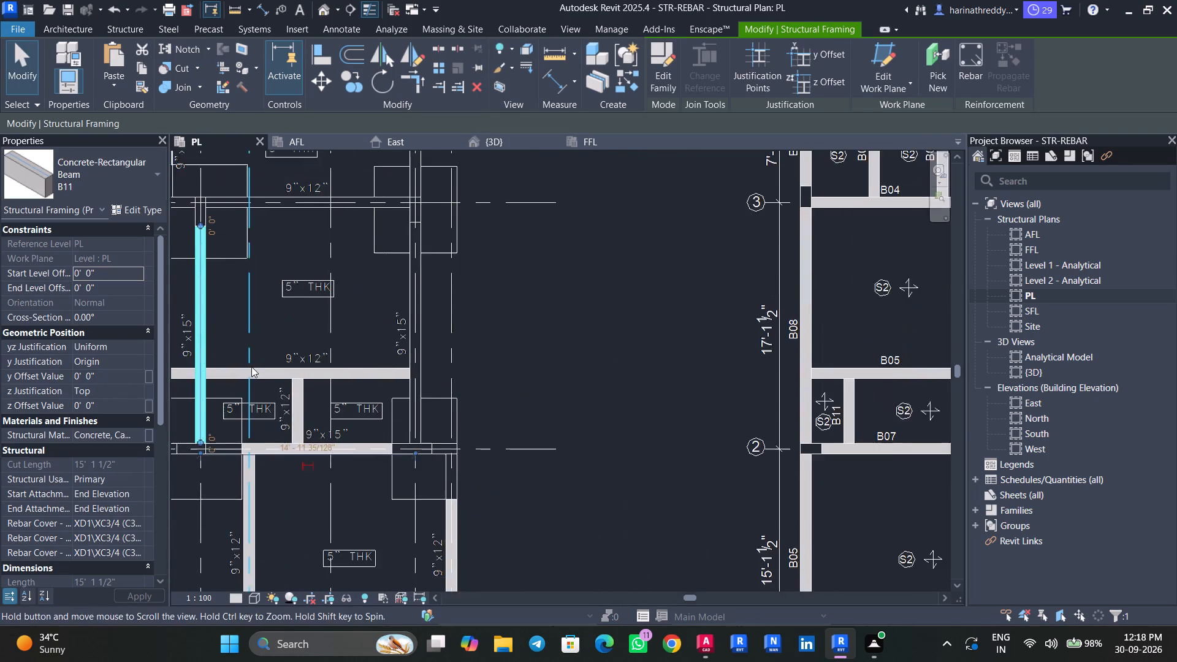
pyautogui.scroll(-5, 251, 365)
pyautogui.press('Escape')
pyautogui.press('Escape')
pyautogui.press('Escape')
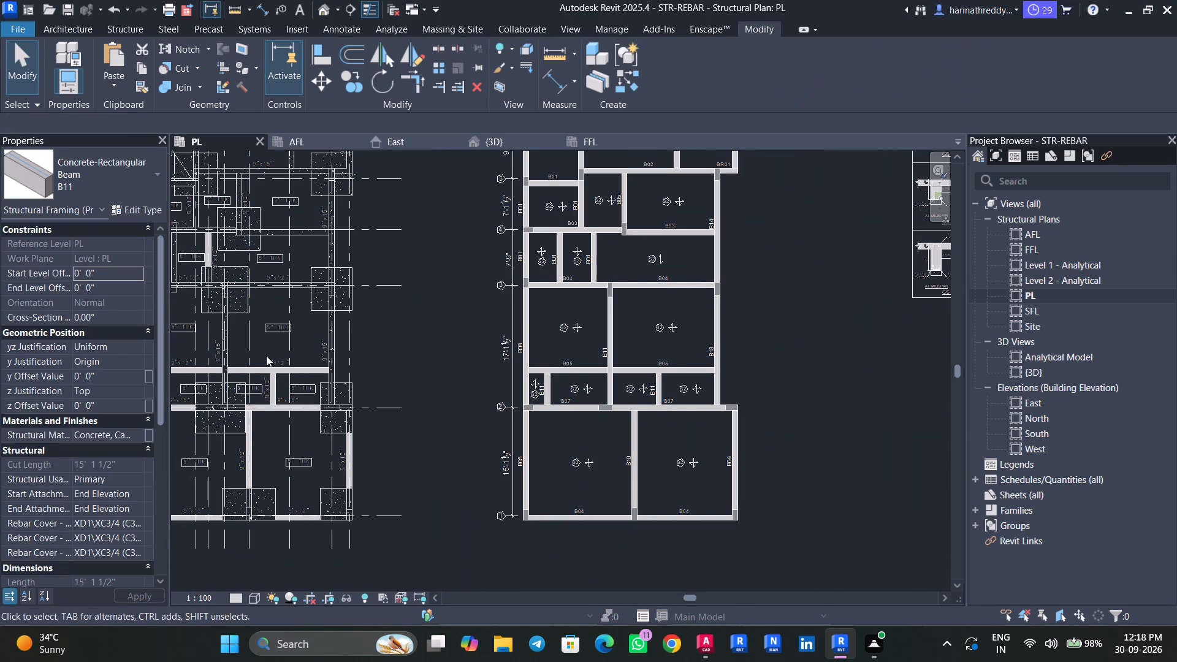
pyautogui.click(332, 337)
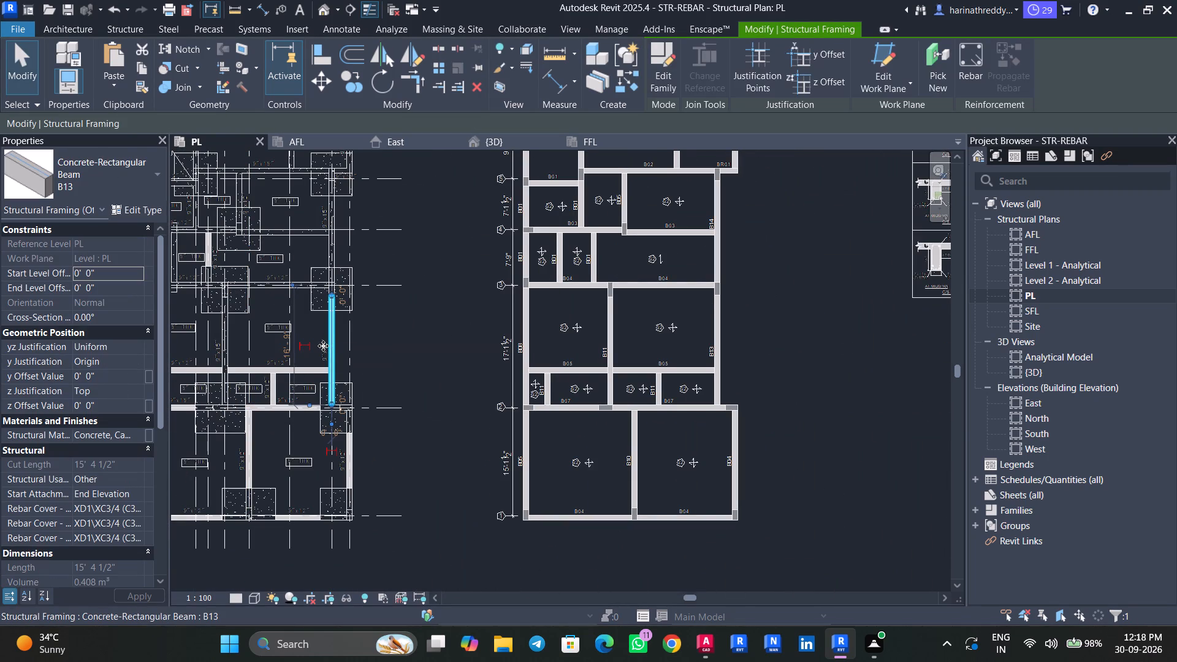
# Place a B05 concrete beam about 14' 2 1/4" long between the grid G and grid D beams, just above grid 2.
pyautogui.press('c')
pyautogui.press('s')
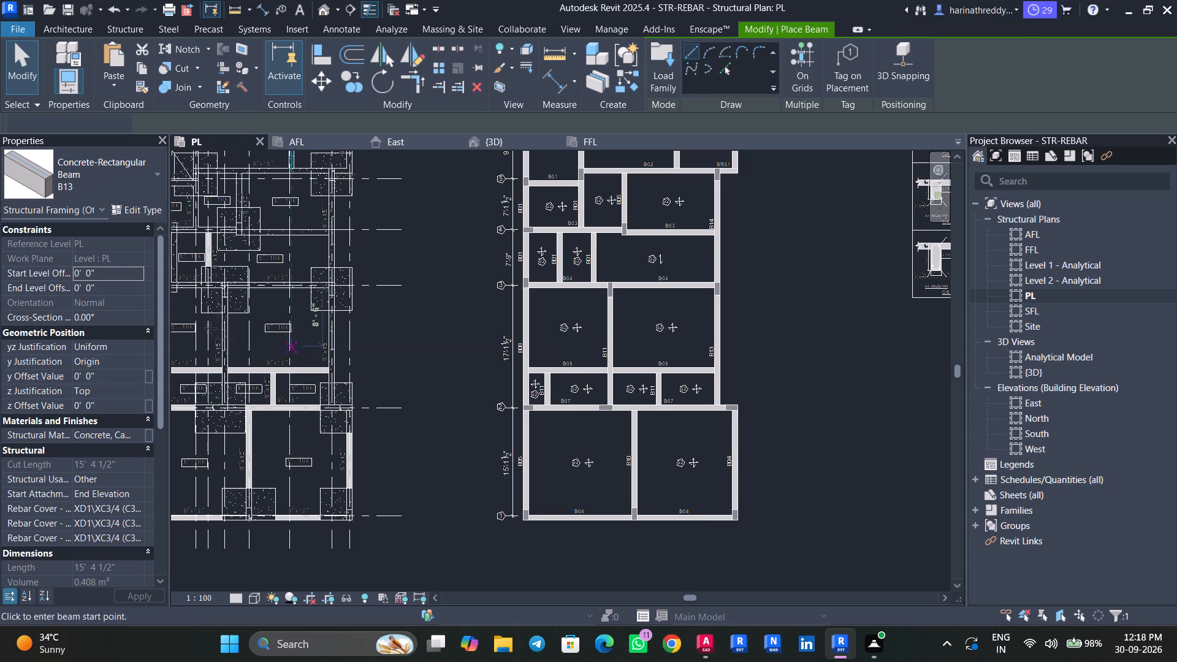
pyautogui.click(80, 189)
pyautogui.scroll(5, 56, 283)
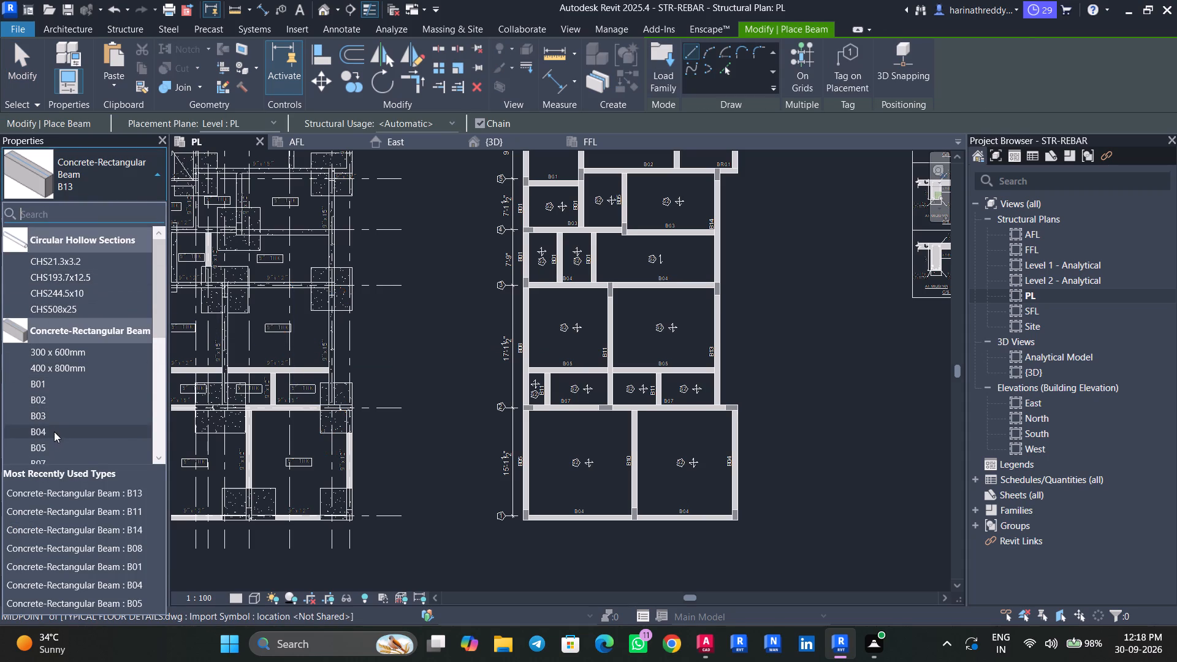
pyautogui.click(55, 444)
pyautogui.scroll(6, 329, 375)
pyautogui.scroll(-1, 329, 374)
pyautogui.scroll(9, 329, 374)
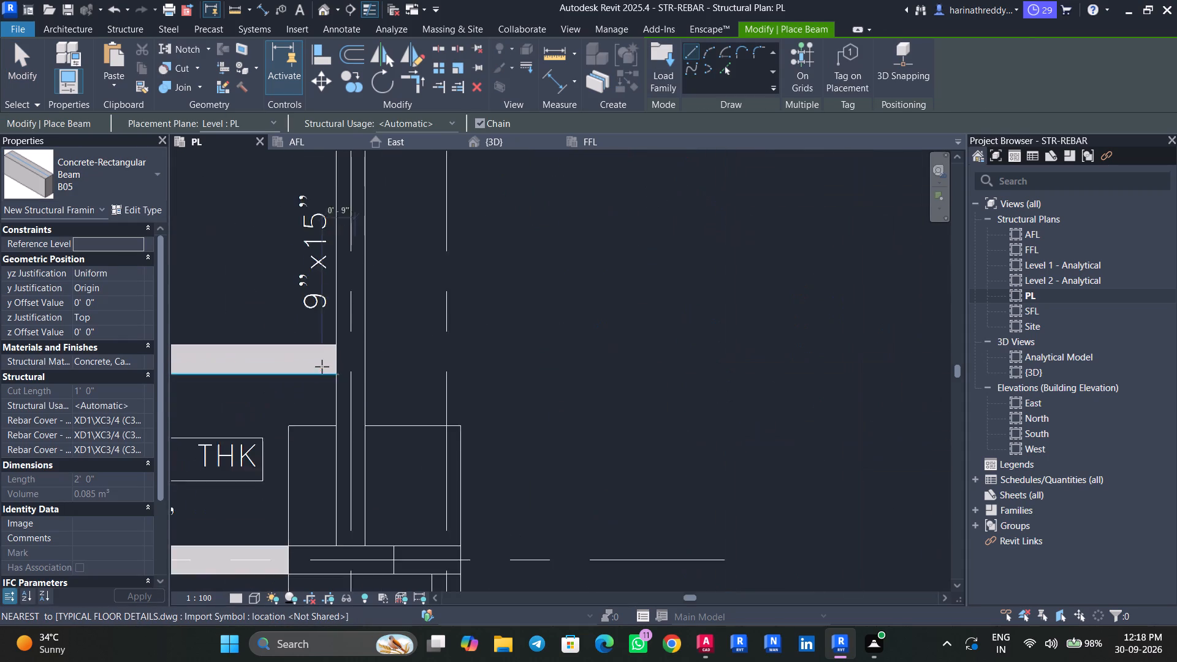
pyautogui.scroll(2, 322, 367)
pyautogui.click(348, 352)
pyautogui.scroll(-9, 237, 359)
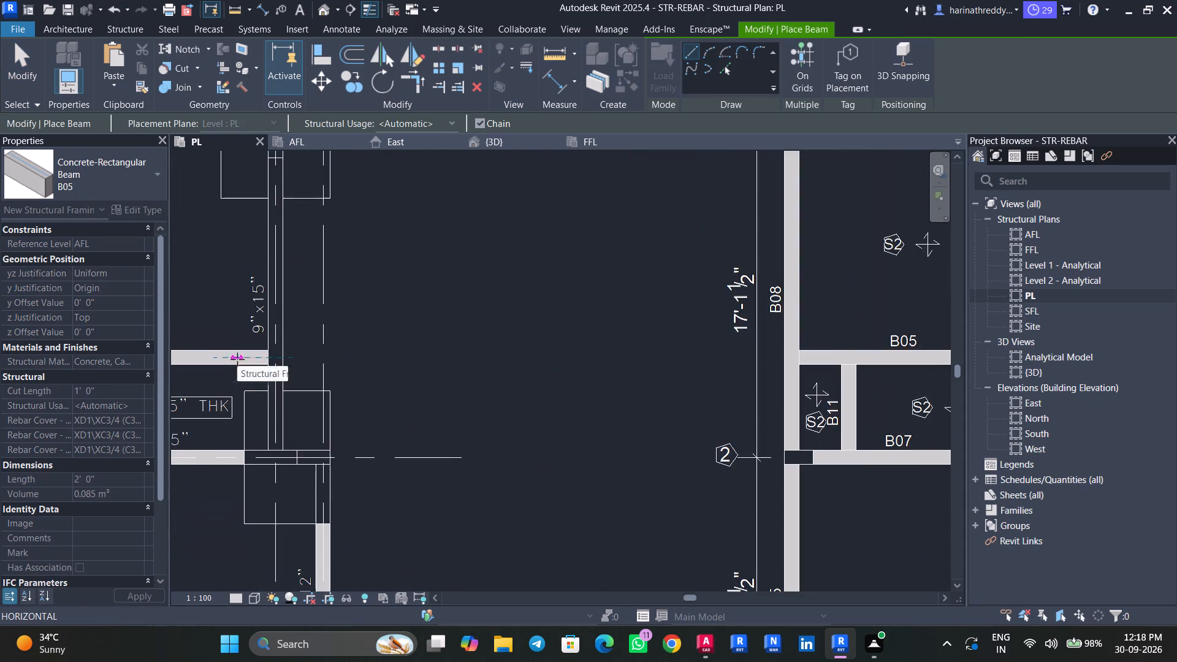
pyautogui.moveTo(237, 359); pyautogui.dragTo(414, 355, button='middle')
pyautogui.moveTo(242, 358); pyautogui.dragTo(390, 342, button='middle')
pyautogui.scroll(-2, 326, 338)
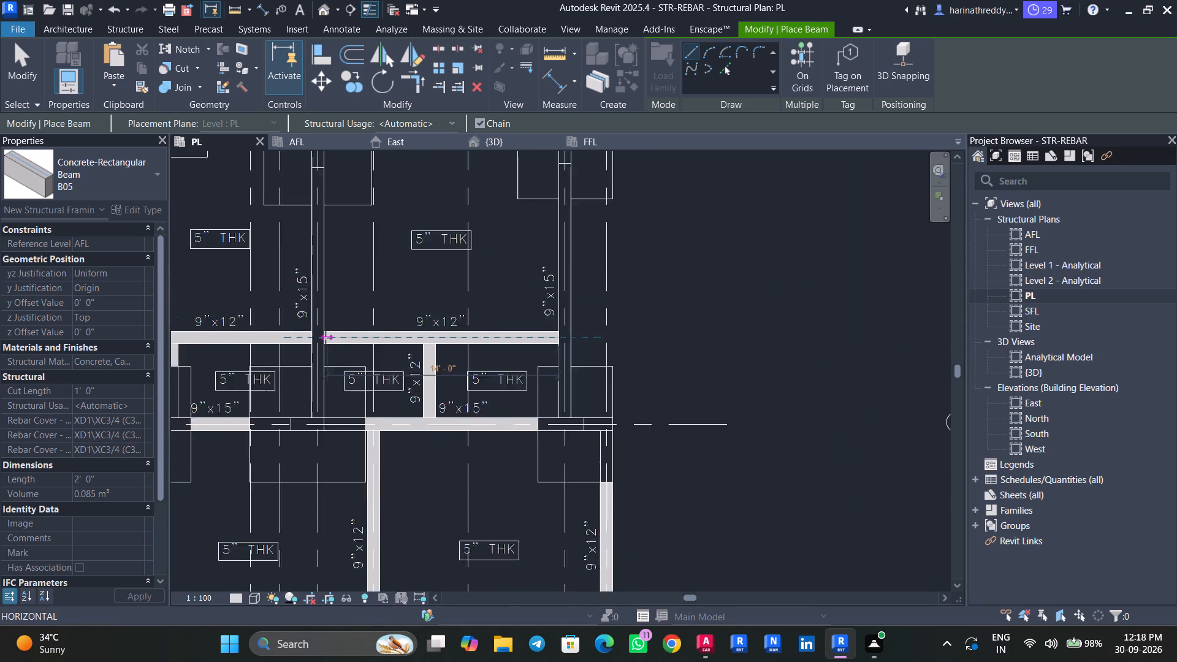
pyautogui.scroll(-6, 326, 338)
pyautogui.scroll(3, 324, 338)
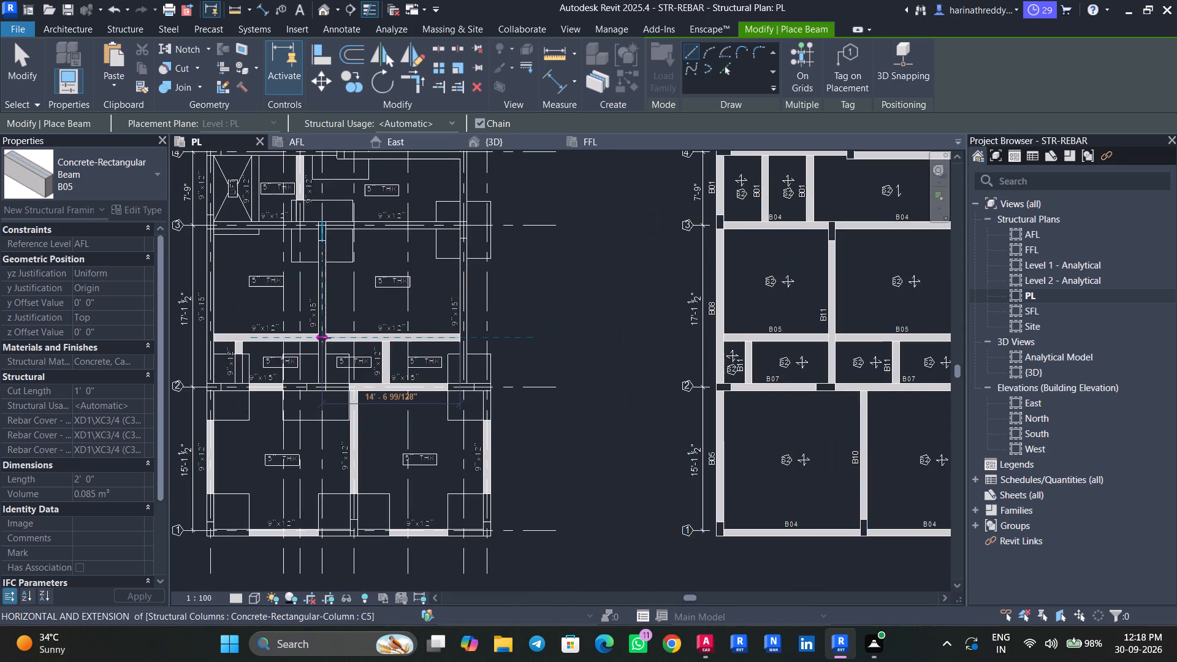
pyautogui.scroll(12, 324, 338)
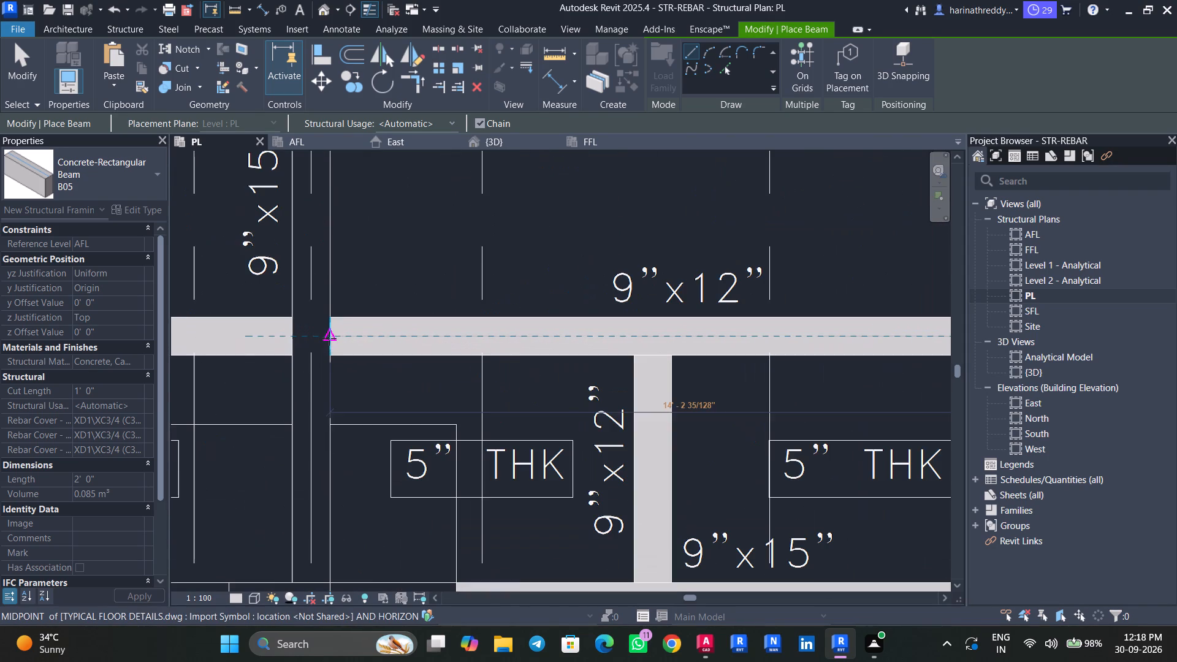
pyautogui.click(329, 338)
pyautogui.press('Escape')
pyautogui.press('Escape')
pyautogui.press('Escape')
pyautogui.press('Escape')
# Place a matching B05 concrete beam about 11' 0 3/4" long from the grid D B11 beam to the outer B08 beam.
pyautogui.click(379, 351)
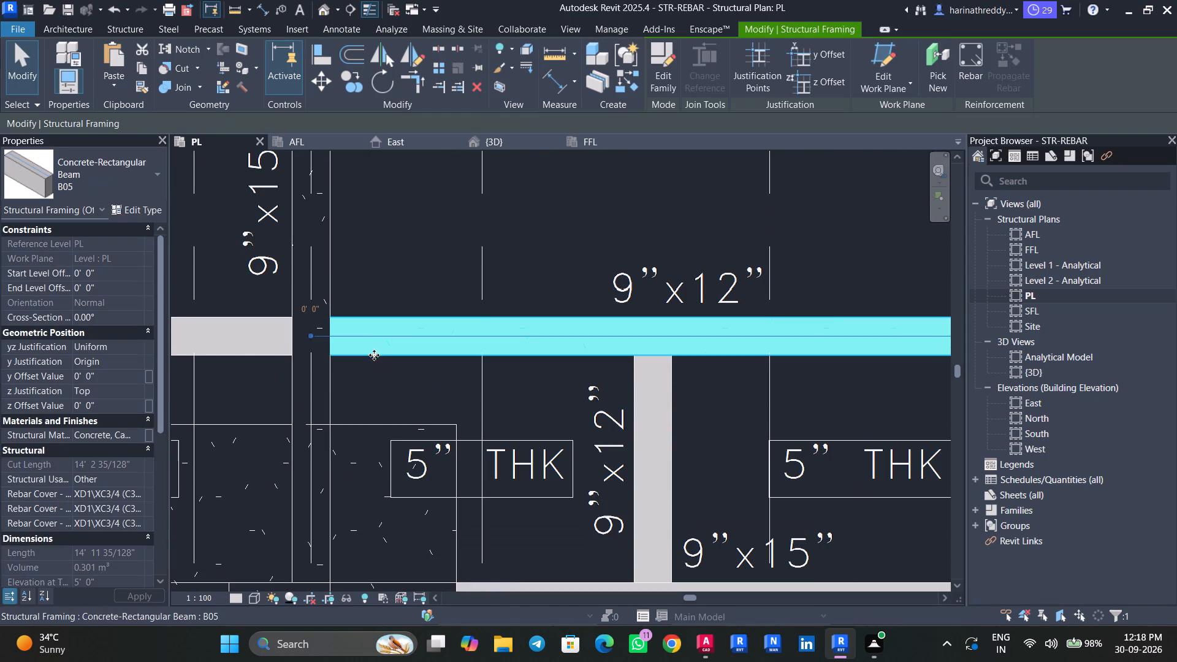
pyautogui.press('c')
pyautogui.press('s')
pyautogui.scroll(6, 286, 339)
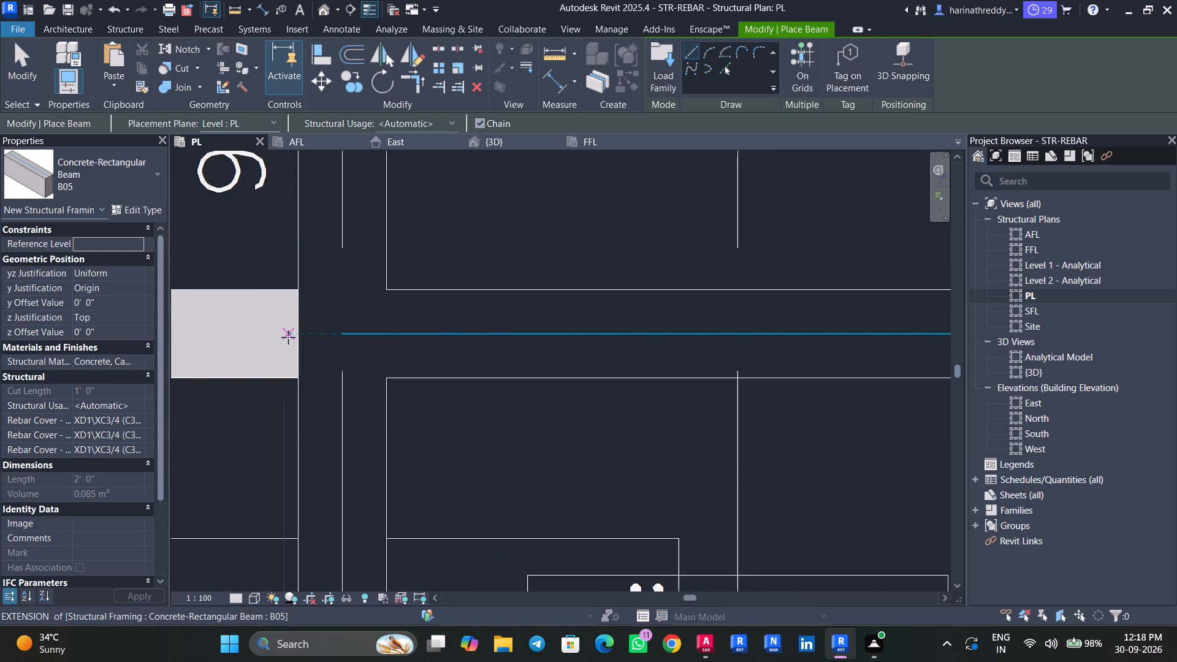
pyautogui.scroll(-12, 288, 337)
pyautogui.moveTo(269, 342); pyautogui.dragTo(352, 365, button='middle')
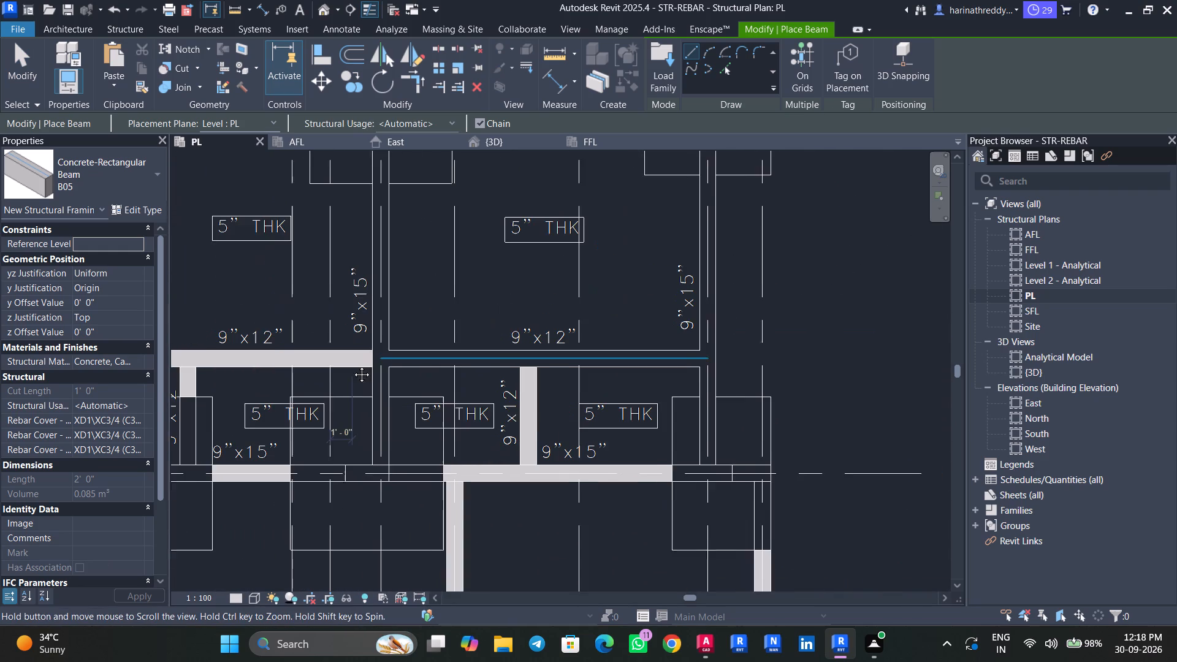
pyautogui.moveTo(352, 365); pyautogui.dragTo(359, 367, button='middle')
pyautogui.scroll(4, 379, 361)
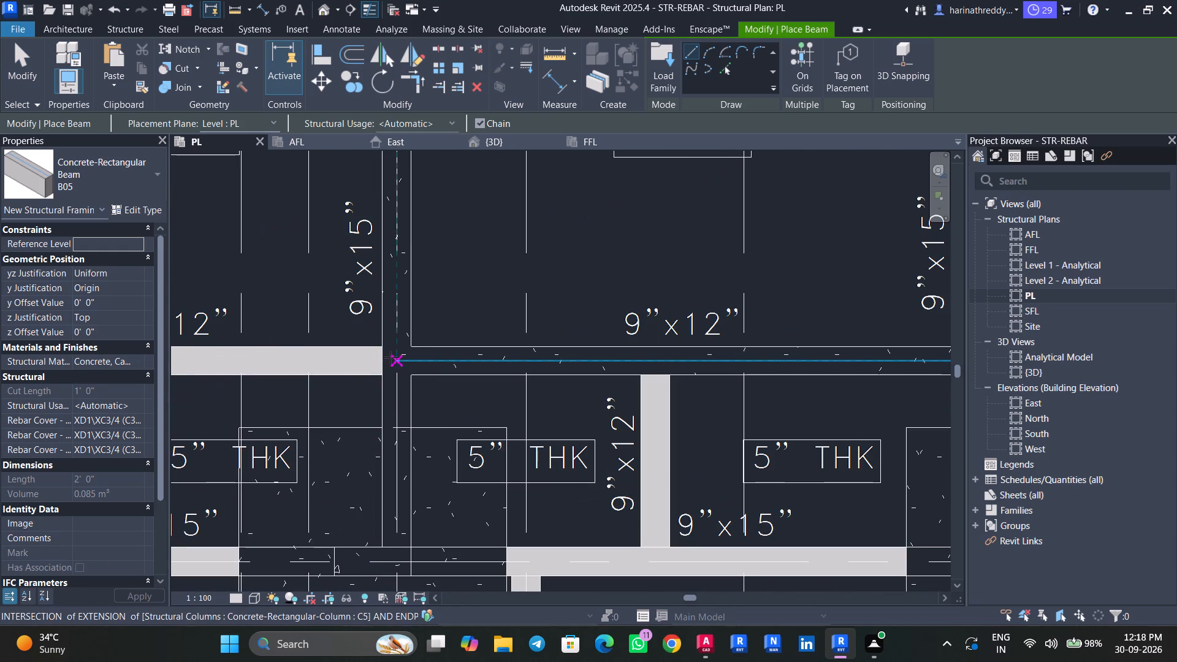
pyautogui.scroll(-3, 378, 370)
pyautogui.scroll(1, 377, 372)
pyautogui.scroll(-3, 378, 371)
pyautogui.scroll(2, 346, 346)
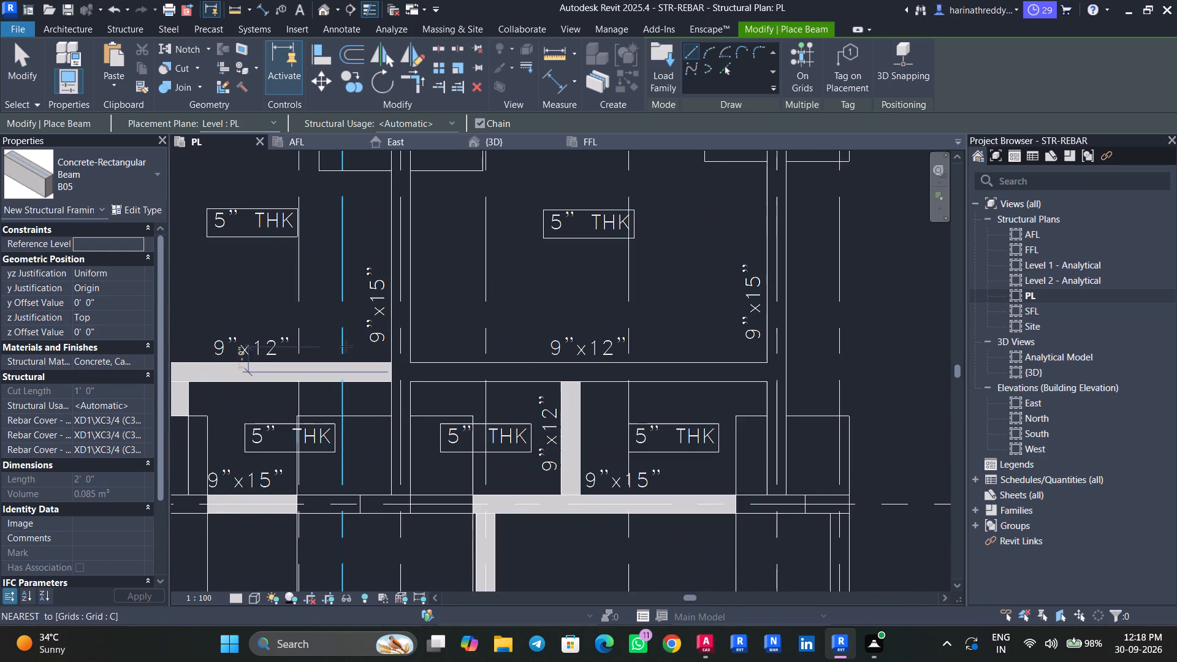
pyautogui.scroll(10, 393, 370)
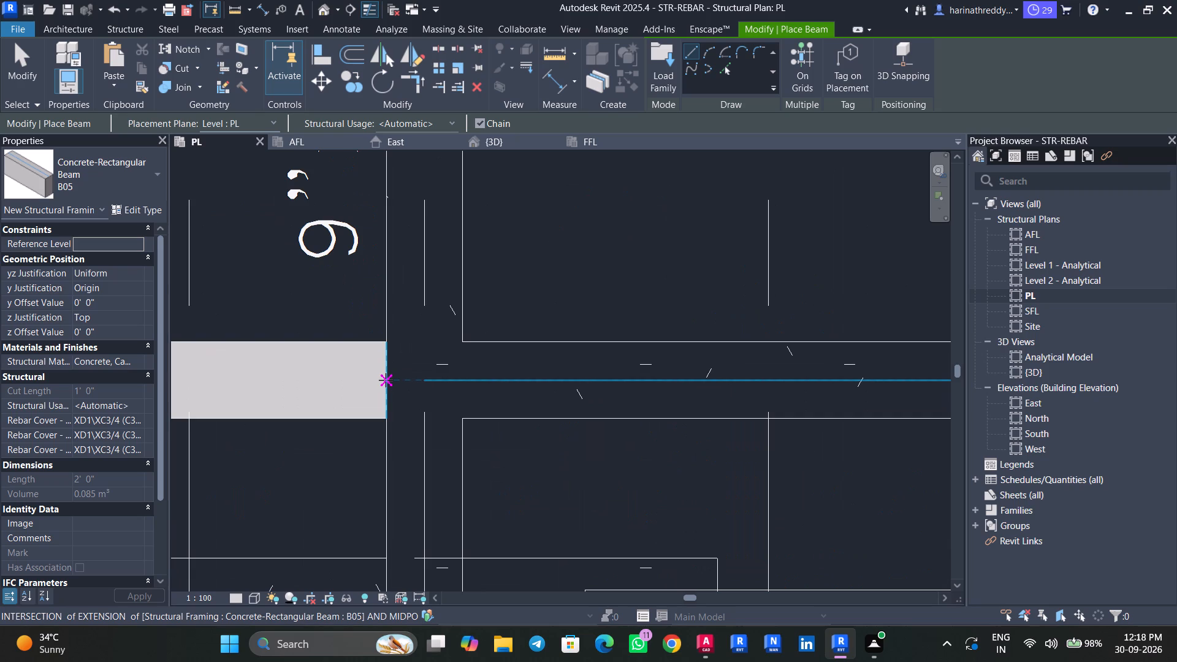
pyautogui.click(386, 380)
pyautogui.scroll(-11, 310, 376)
pyautogui.moveTo(292, 380); pyautogui.dragTo(408, 379, button='middle')
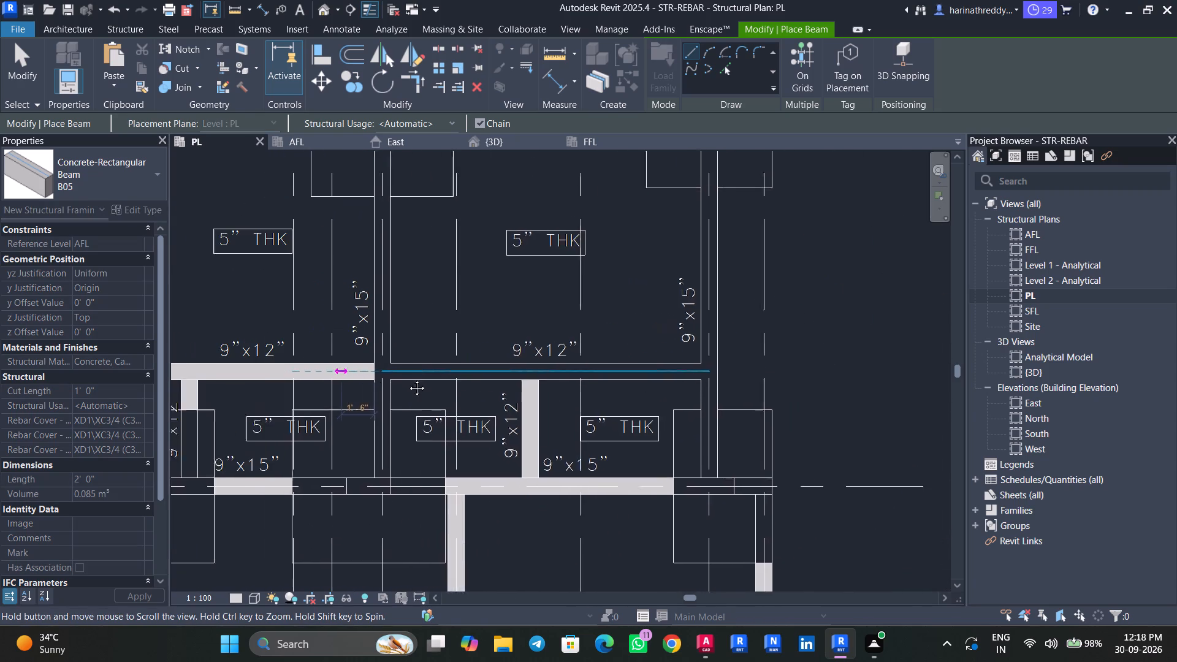
pyautogui.moveTo(408, 379); pyautogui.dragTo(410, 379, button='middle')
pyautogui.moveTo(235, 382); pyautogui.dragTo(308, 375, button='middle')
pyautogui.scroll(4, 291, 373)
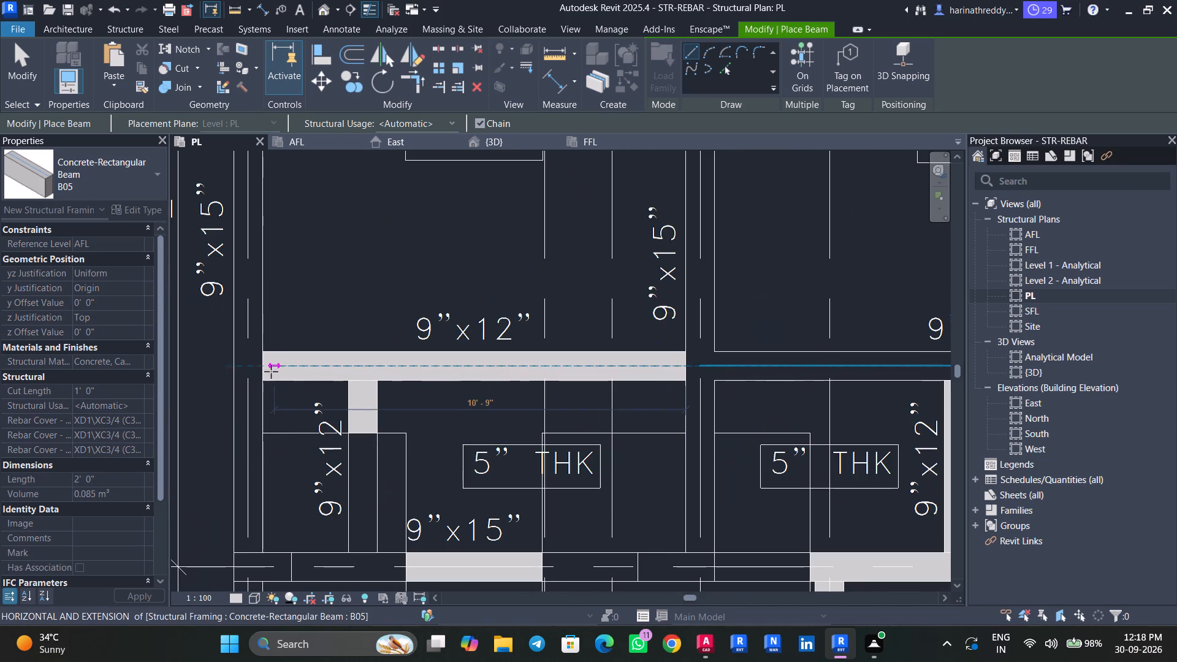
pyautogui.click(264, 367)
pyautogui.press('Escape')
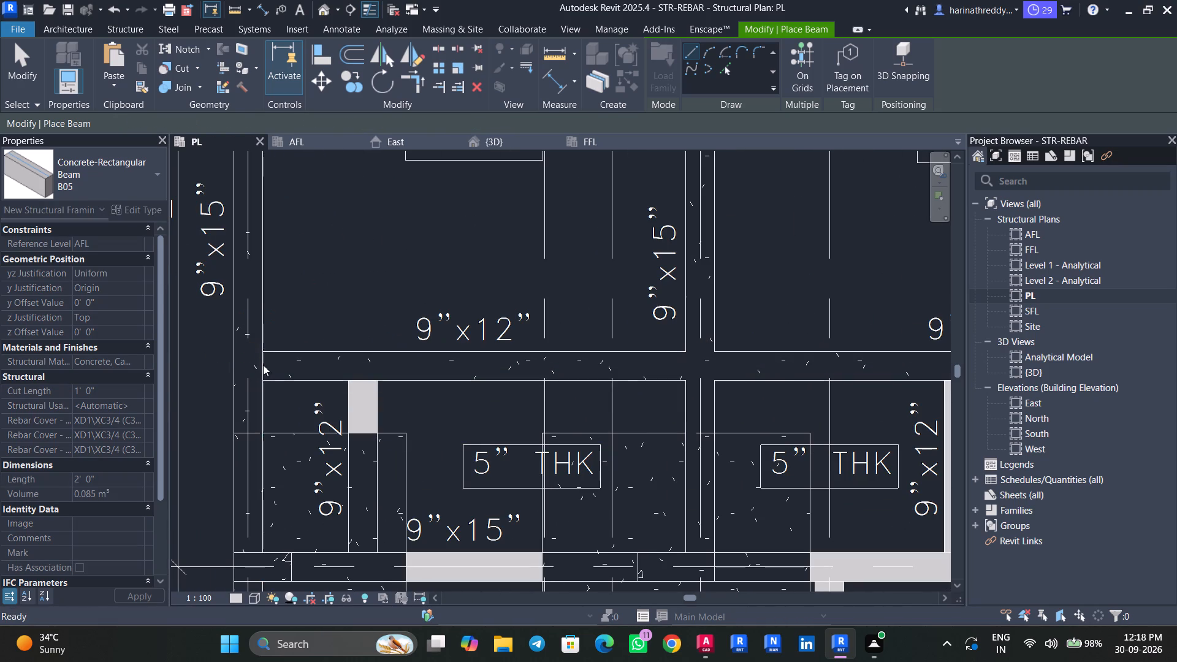
pyautogui.press('Escape')
pyautogui.press('Escape')
pyautogui.press('Escape')
# Inspect the two new B05 beams between grids 3 and 2 against the beam layout drawing.
pyautogui.click(372, 357)
pyautogui.scroll(-11, 368, 360)
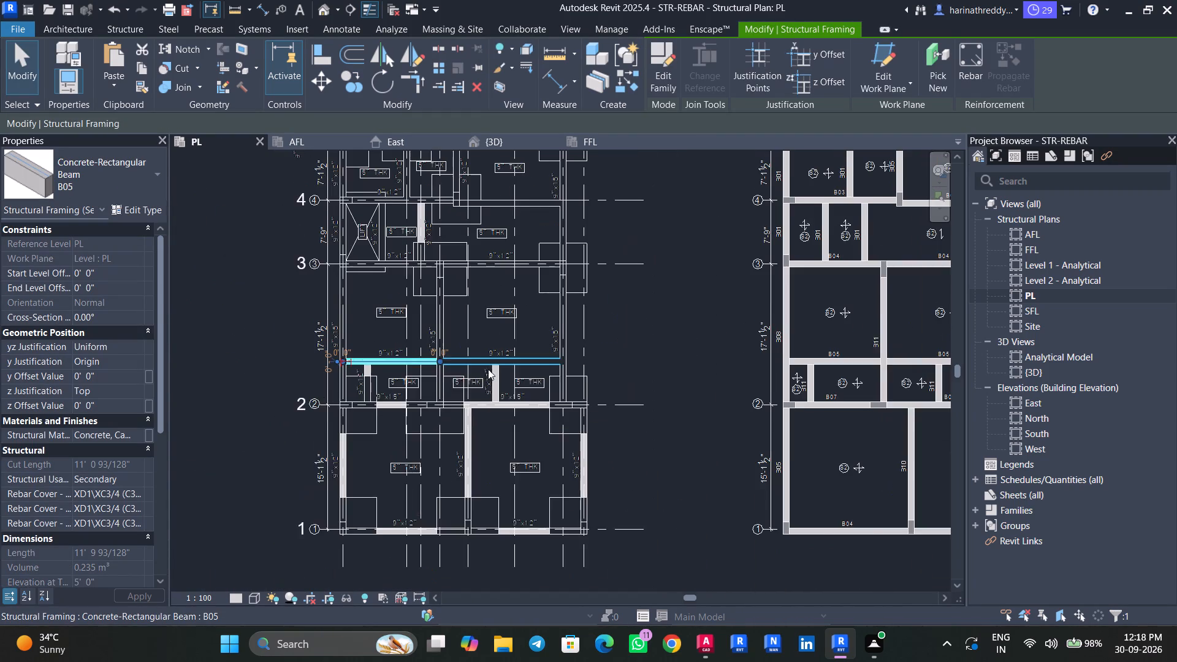
pyautogui.moveTo(487, 370); pyautogui.dragTo(346, 367, button='middle')
pyautogui.press('Escape')
pyautogui.press('Escape')
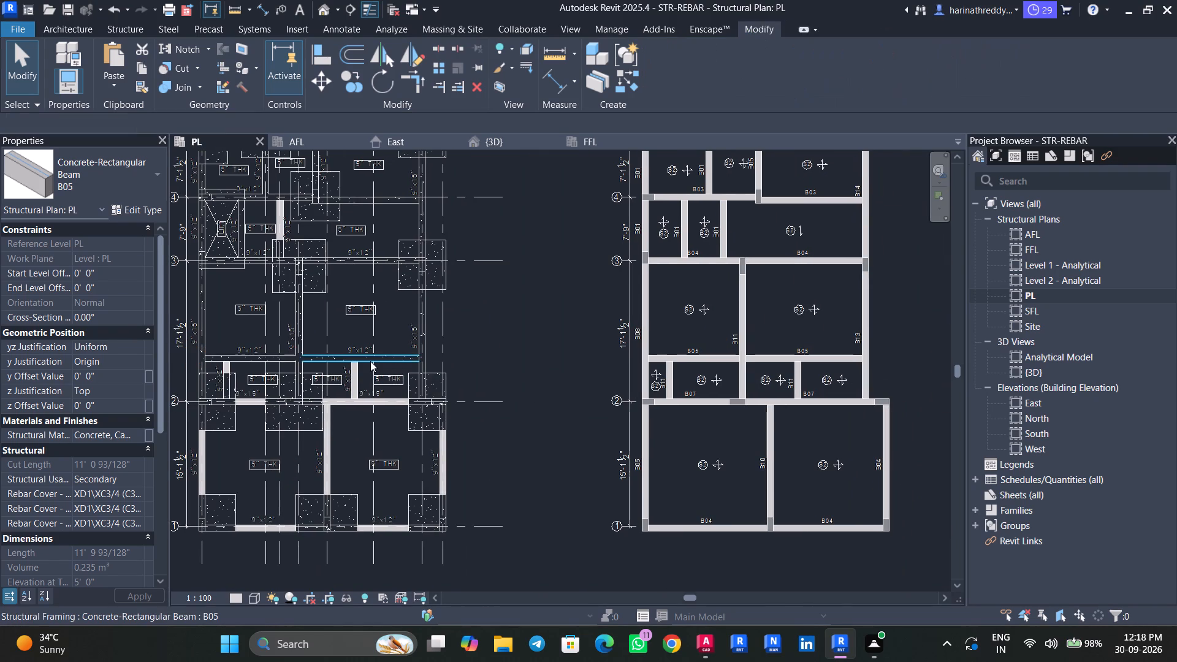
pyautogui.click(370, 361)
pyautogui.press('Escape')
# Place a B07 concrete beam about 15' 8 1/4" long on grid 2, from the grid G side column to the middle column.
pyautogui.click(303, 329)
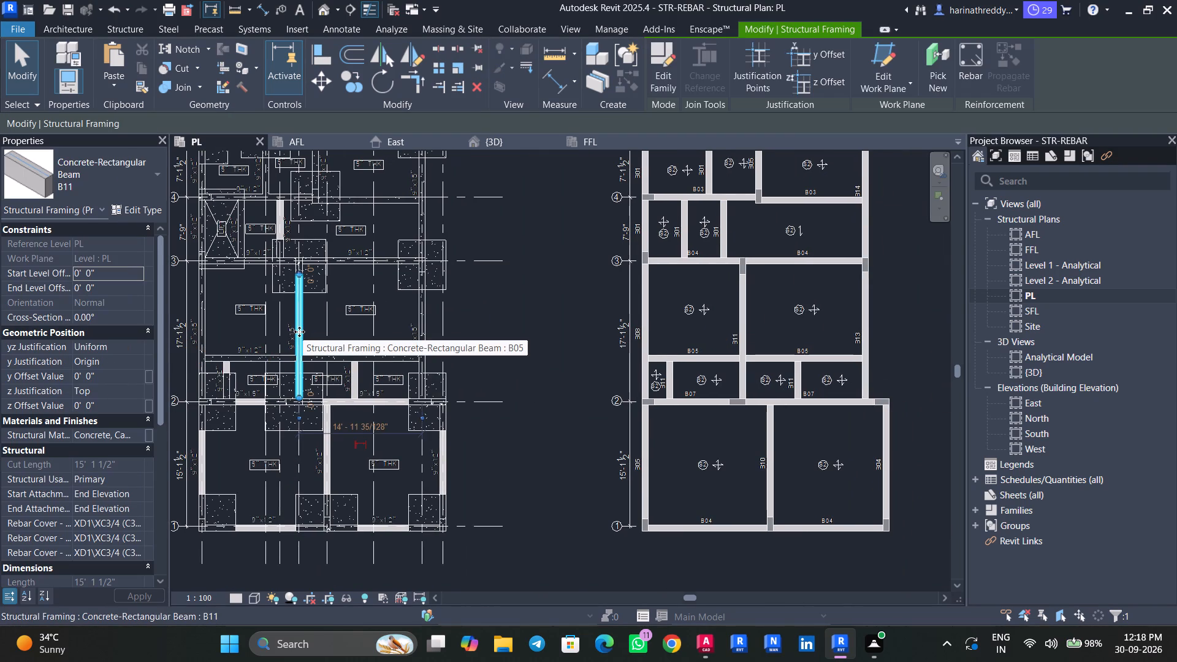
pyautogui.moveTo(339, 321); pyautogui.dragTo(349, 303, button='middle')
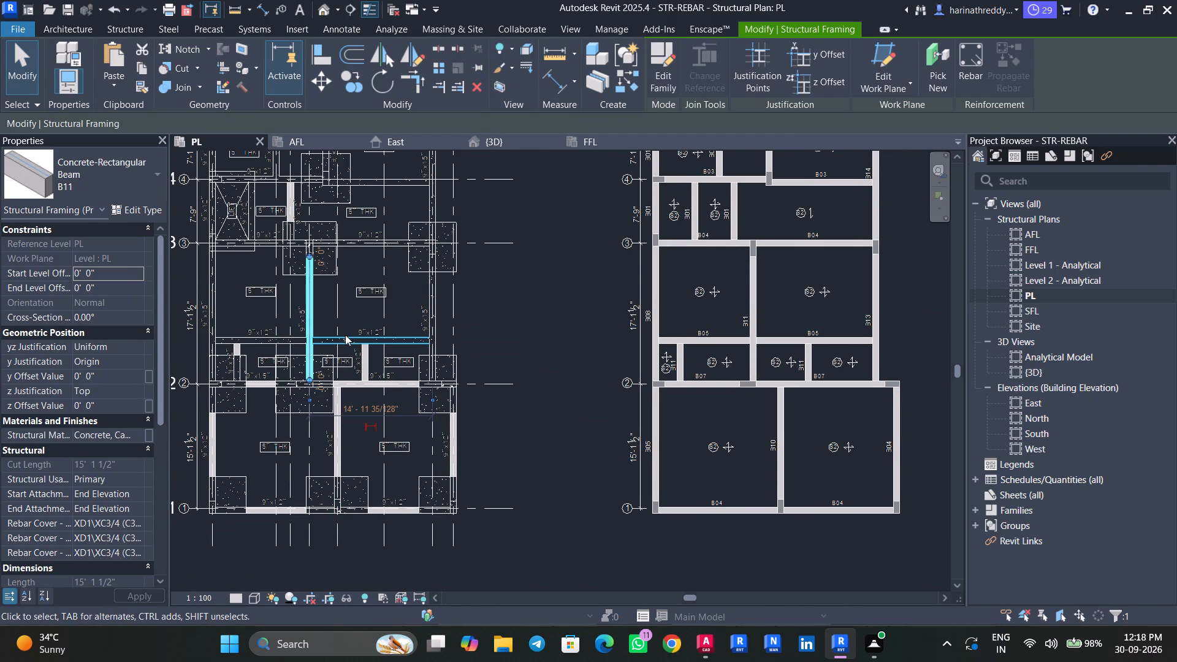
pyautogui.press('c')
pyautogui.press('s')
pyautogui.click(109, 178)
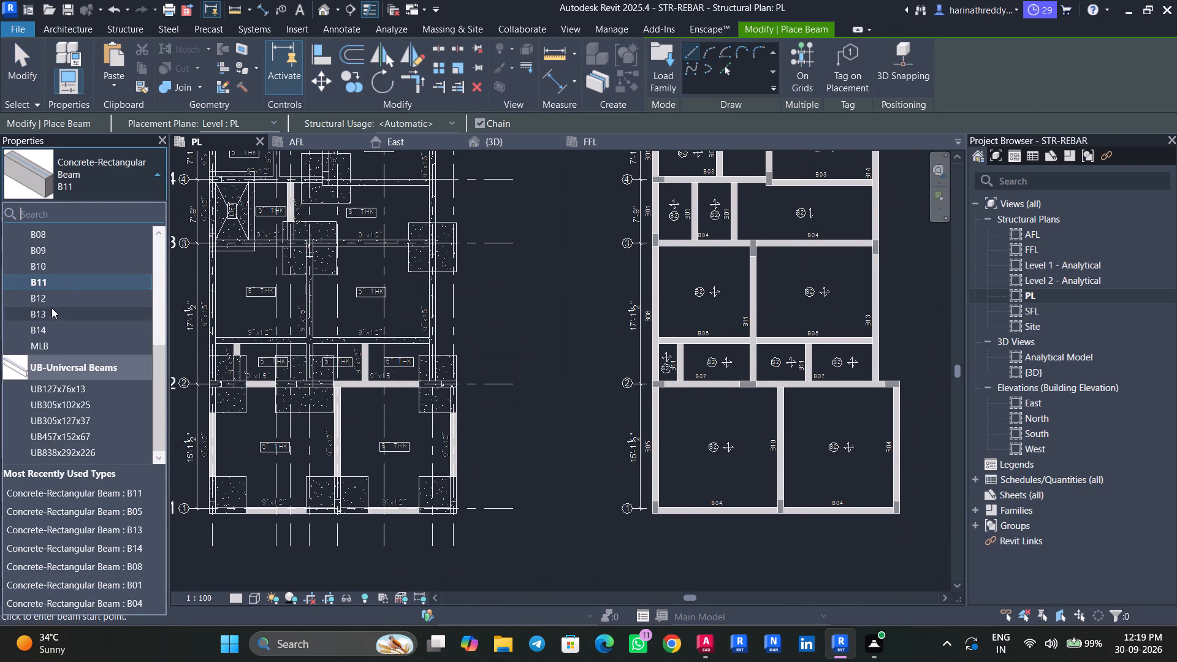
pyautogui.scroll(2, 61, 282)
pyautogui.click(55, 316)
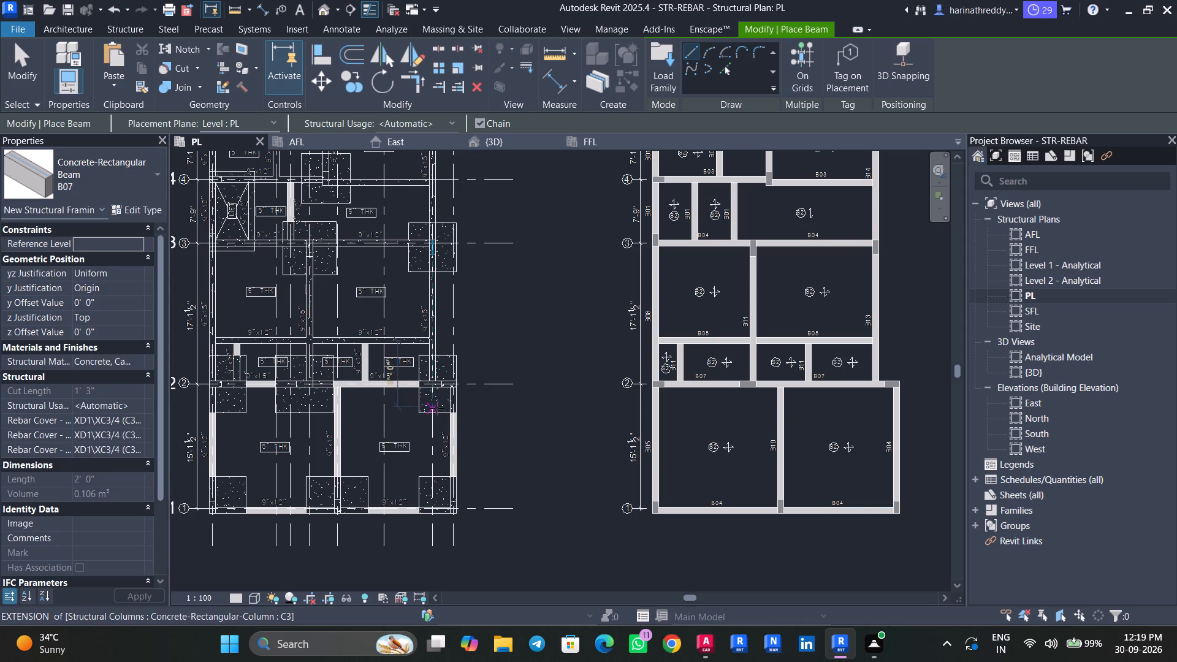
pyautogui.scroll(9, 435, 377)
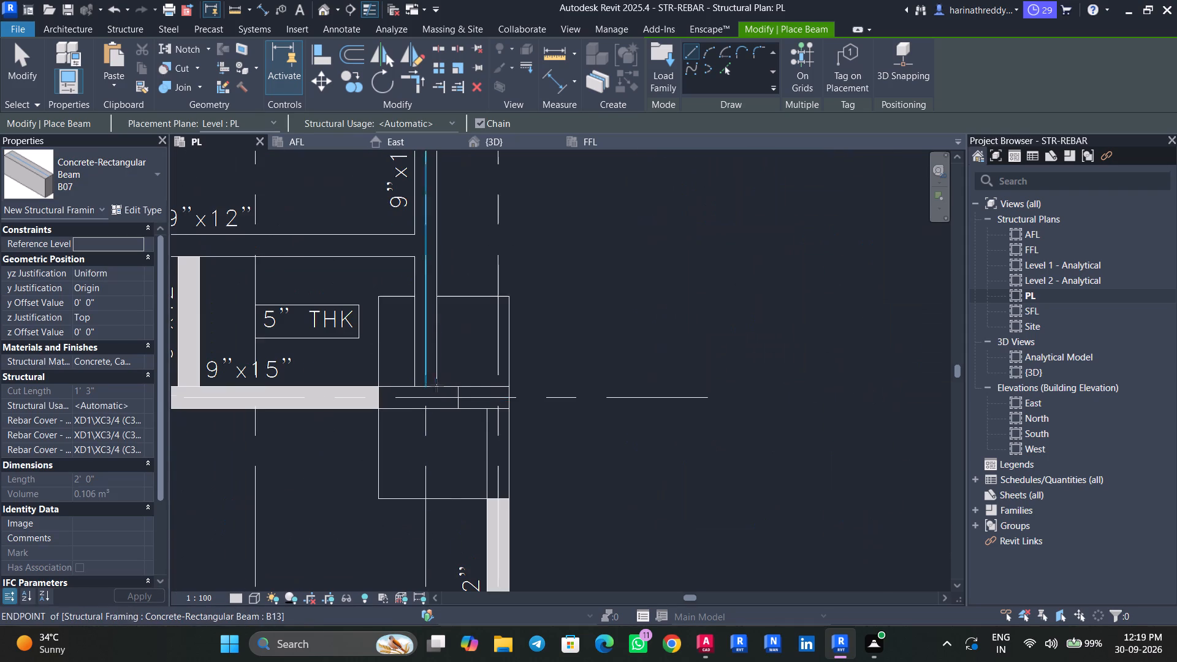
pyautogui.click(460, 401)
pyautogui.moveTo(381, 399); pyautogui.dragTo(606, 375, button='middle')
pyautogui.scroll(-7, 593, 381)
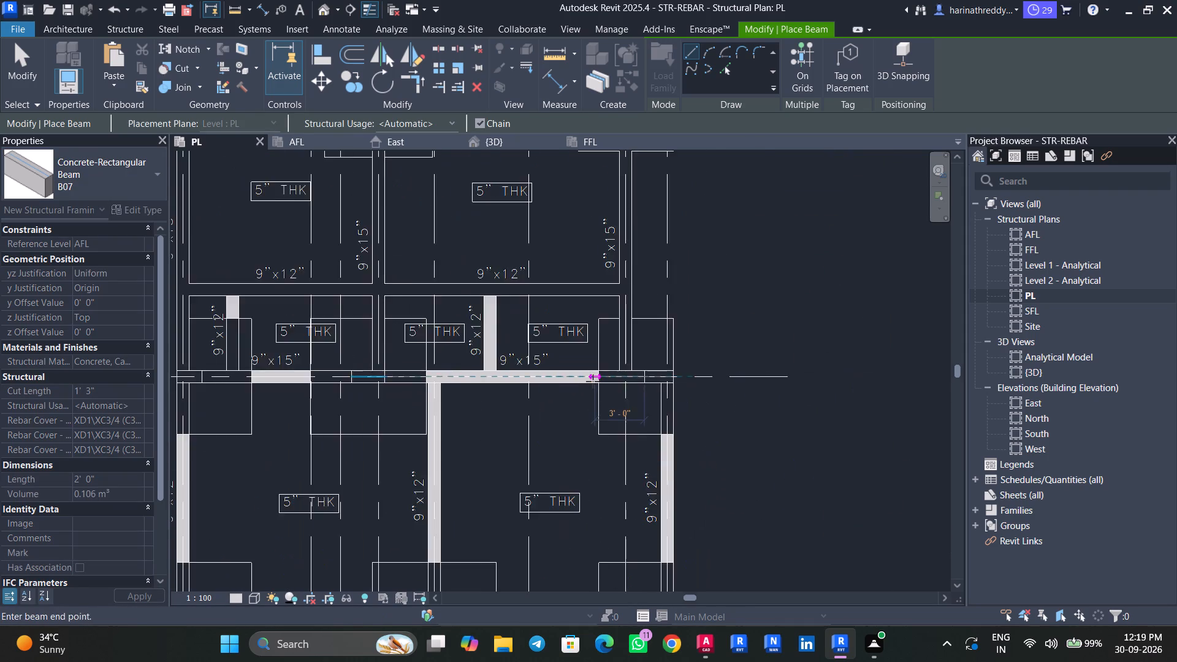
pyautogui.moveTo(576, 381); pyautogui.dragTo(474, 387, button='middle')
pyautogui.moveTo(463, 386); pyautogui.dragTo(376, 386, button='middle')
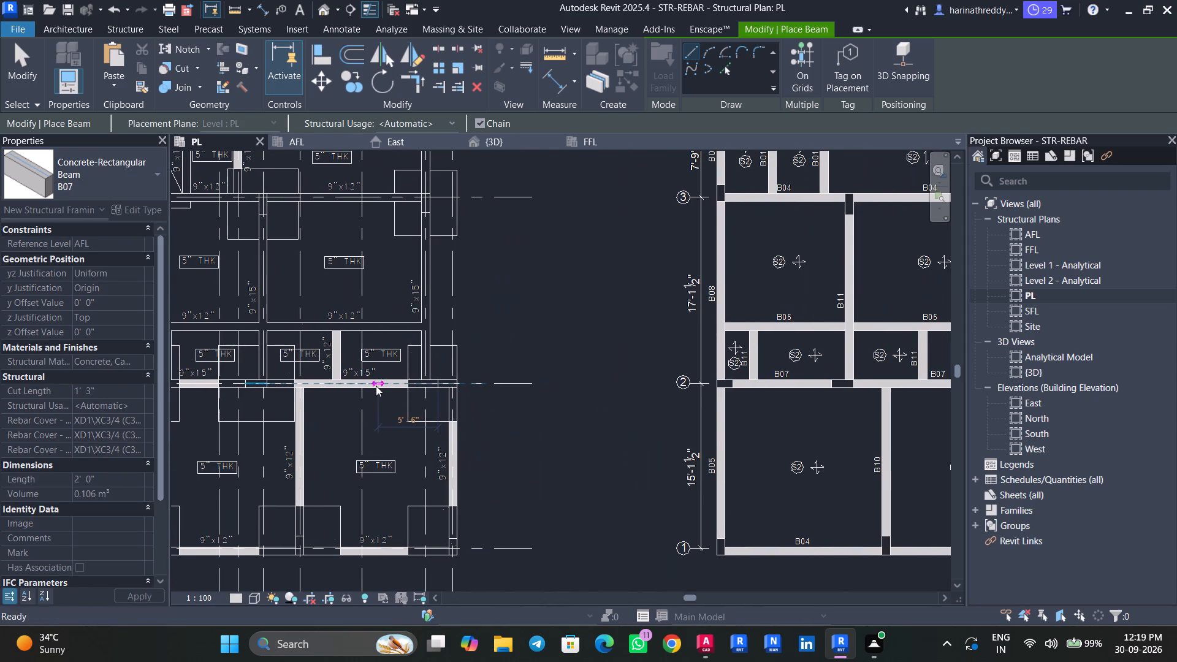
pyautogui.scroll(4, 301, 390)
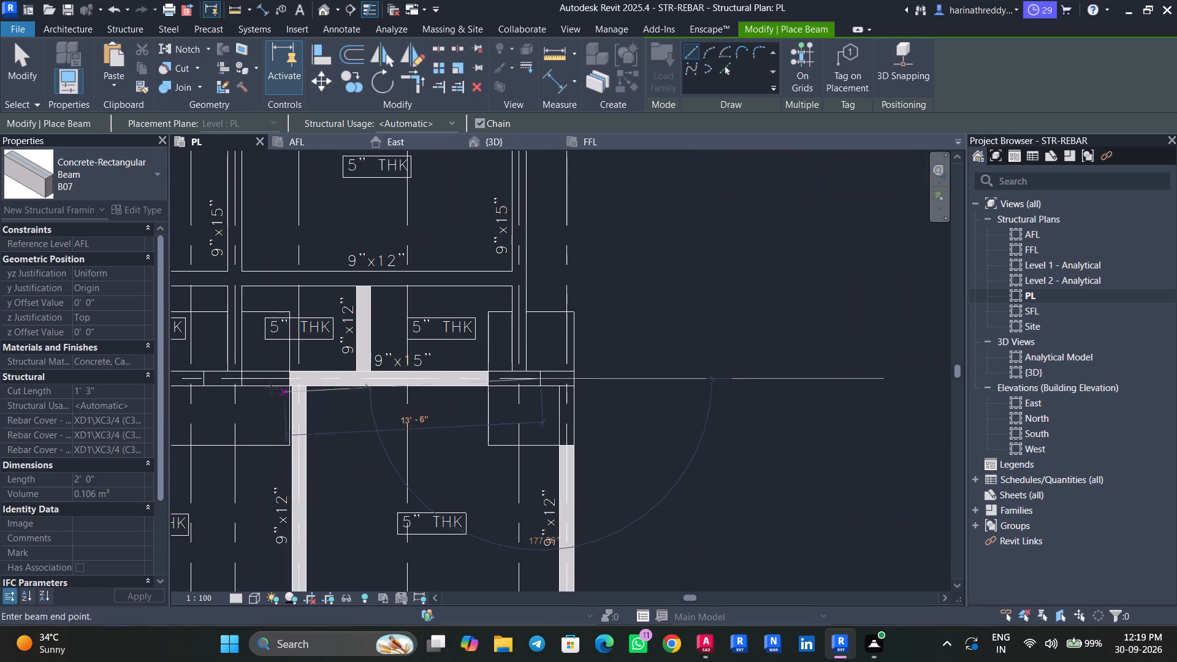
pyautogui.scroll(9, 241, 383)
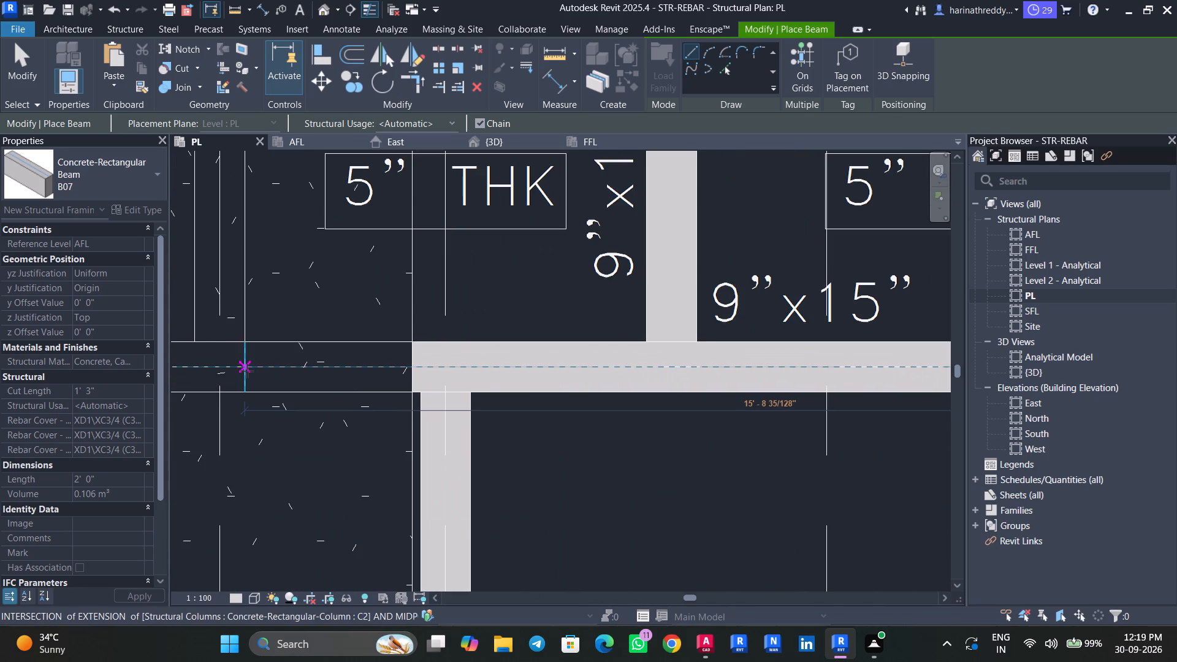
pyautogui.scroll(8, 248, 368)
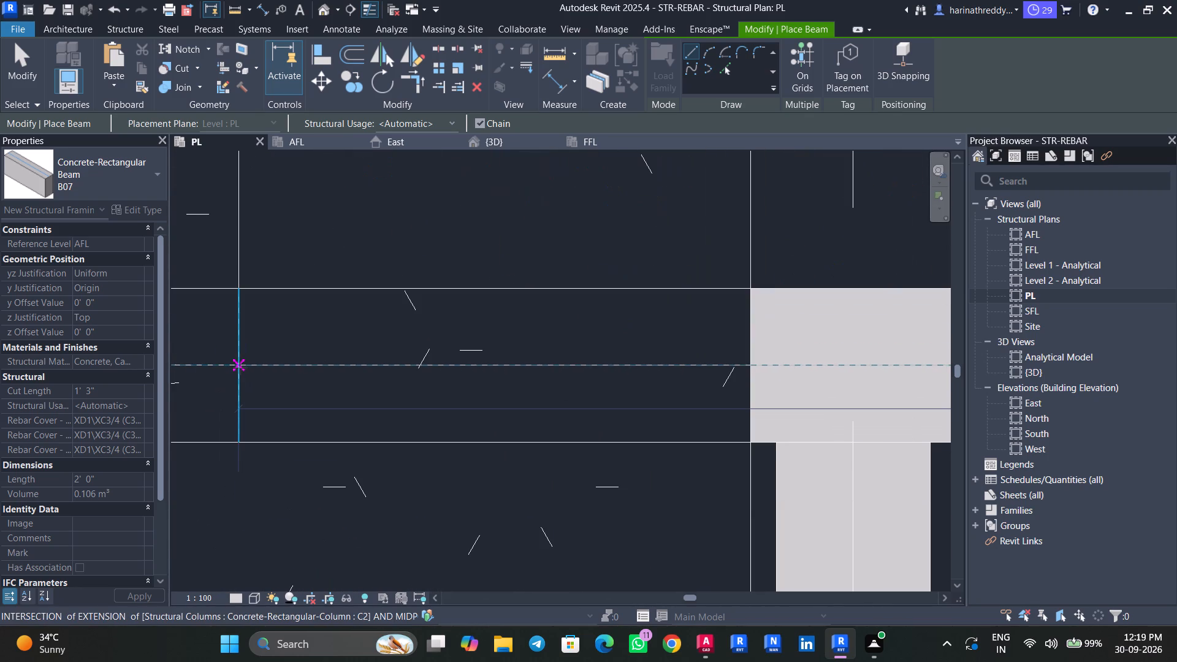
pyautogui.click(240, 368)
pyautogui.press('Escape')
# Place a second B07 concrete beam on grid 2, from the middle column to the column at the B08 beam side.
pyautogui.scroll(-16, 261, 413)
pyautogui.moveTo(235, 444); pyautogui.dragTo(427, 444, button='middle')
pyautogui.scroll(10, 412, 401)
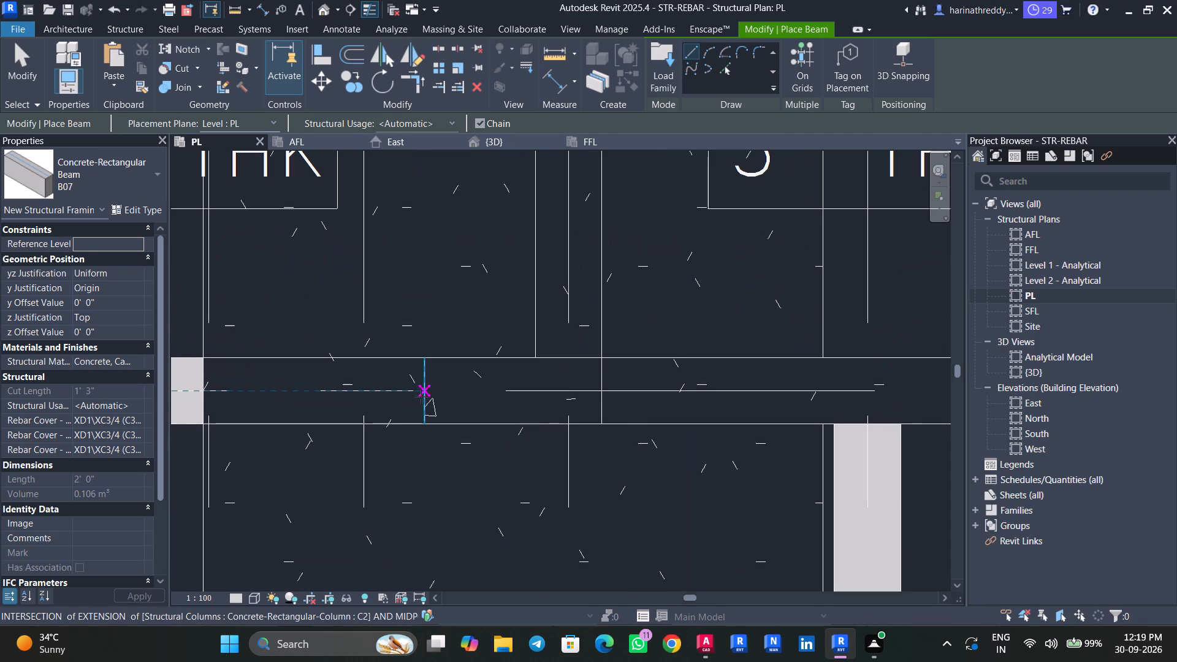
pyautogui.click(421, 396)
pyautogui.scroll(-6, 342, 392)
pyautogui.moveTo(343, 392); pyautogui.dragTo(549, 379, button='middle')
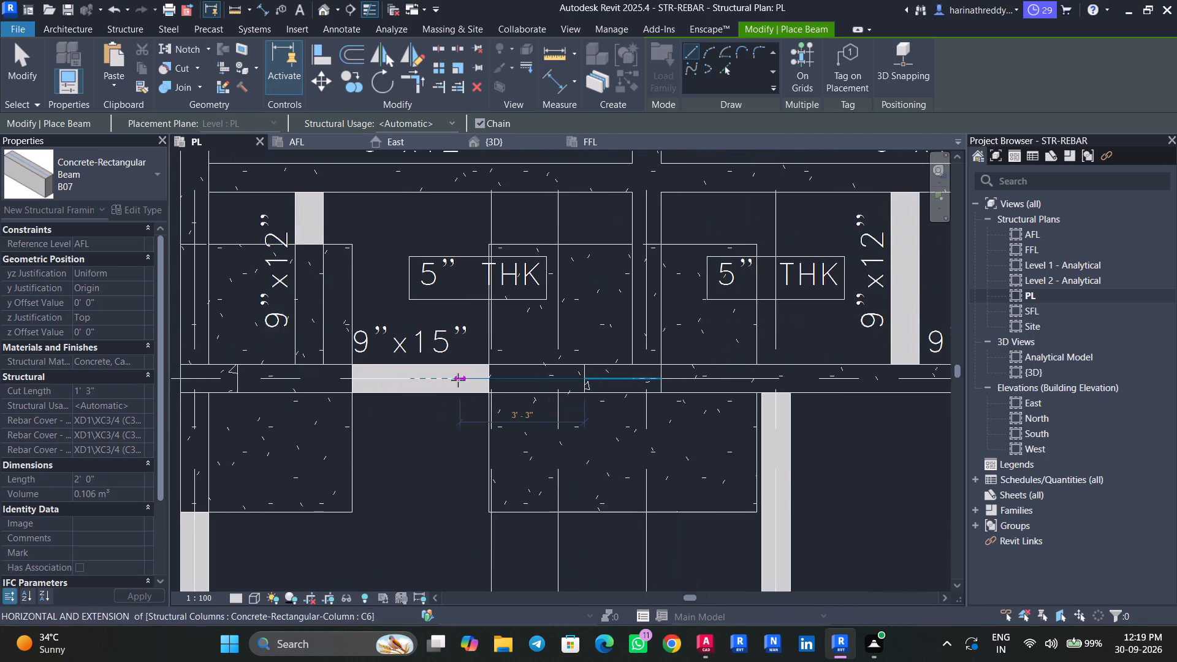
pyautogui.moveTo(458, 380); pyautogui.dragTo(614, 387, button='middle')
pyautogui.click(395, 387)
pyautogui.press('Escape')
pyautogui.press('Escape')
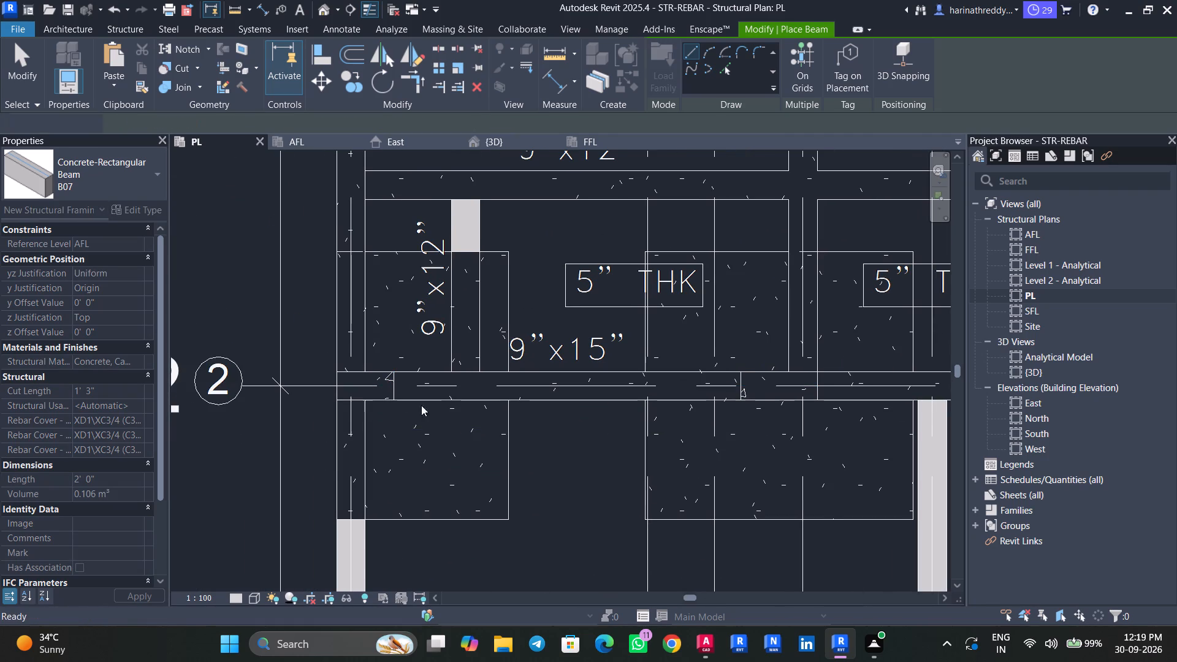
pyautogui.press('Escape')
# Inspect the two new B07 beams on grid 2 against the beam layout drawing labels.
pyautogui.click(440, 390)
pyautogui.scroll(-4, 486, 433)
pyautogui.moveTo(481, 432); pyautogui.dragTo(267, 410, button='middle')
pyautogui.scroll(1, 267, 410)
pyautogui.press('Escape')
pyautogui.click(564, 392)
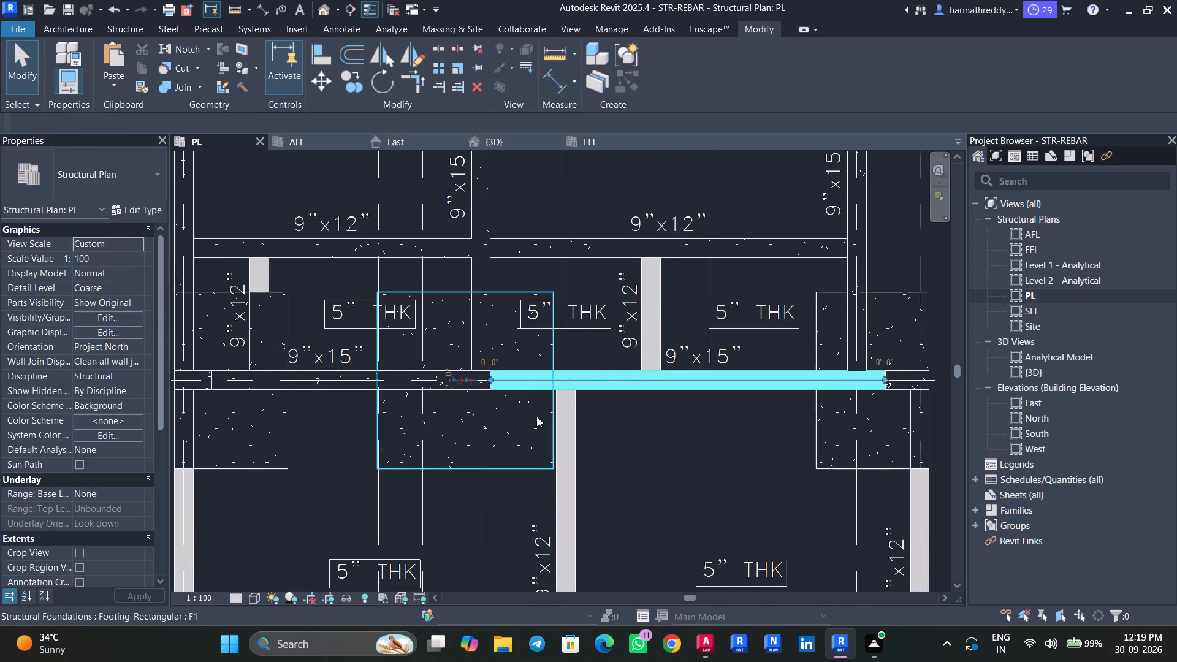
pyautogui.scroll(-7, 536, 416)
pyautogui.moveTo(617, 440); pyautogui.dragTo(490, 396, button='middle')
pyautogui.moveTo(515, 421); pyautogui.dragTo(381, 393, button='middle')
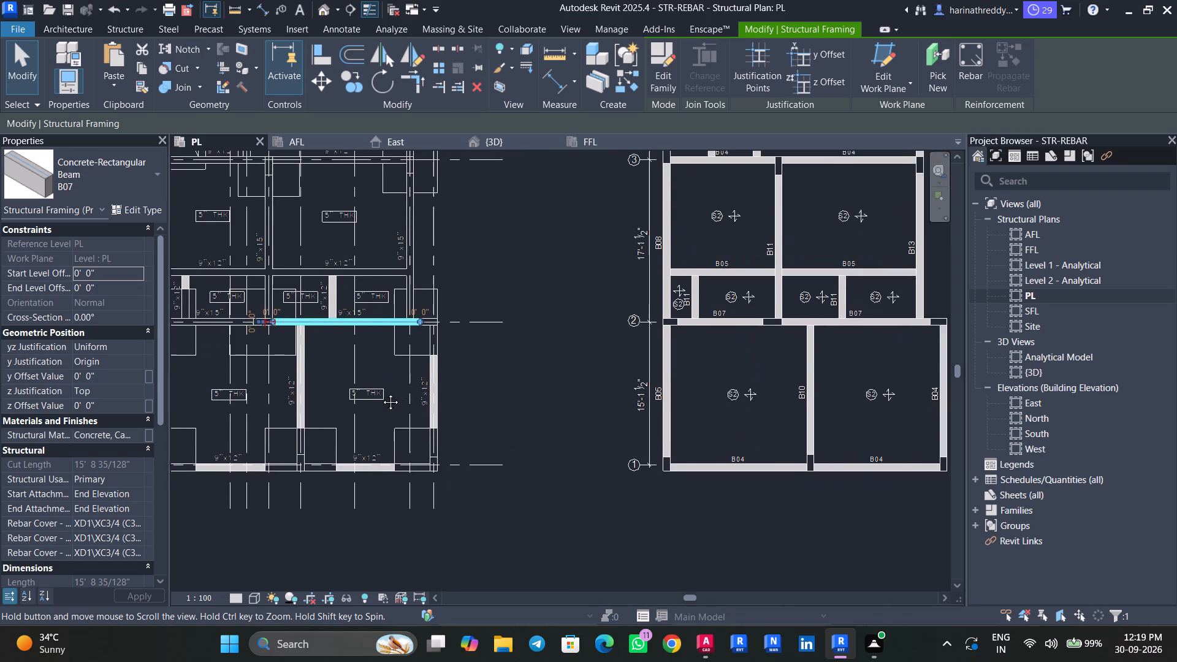
pyautogui.moveTo(381, 393); pyautogui.dragTo(380, 394, button='middle')
pyautogui.press('Escape')
pyautogui.press('Escape')
# Place a B11 concrete beam about 5' 3" long from the B05 beam to the B07 beam on grid 2, following the 9"x12" outline.
pyautogui.click(251, 303)
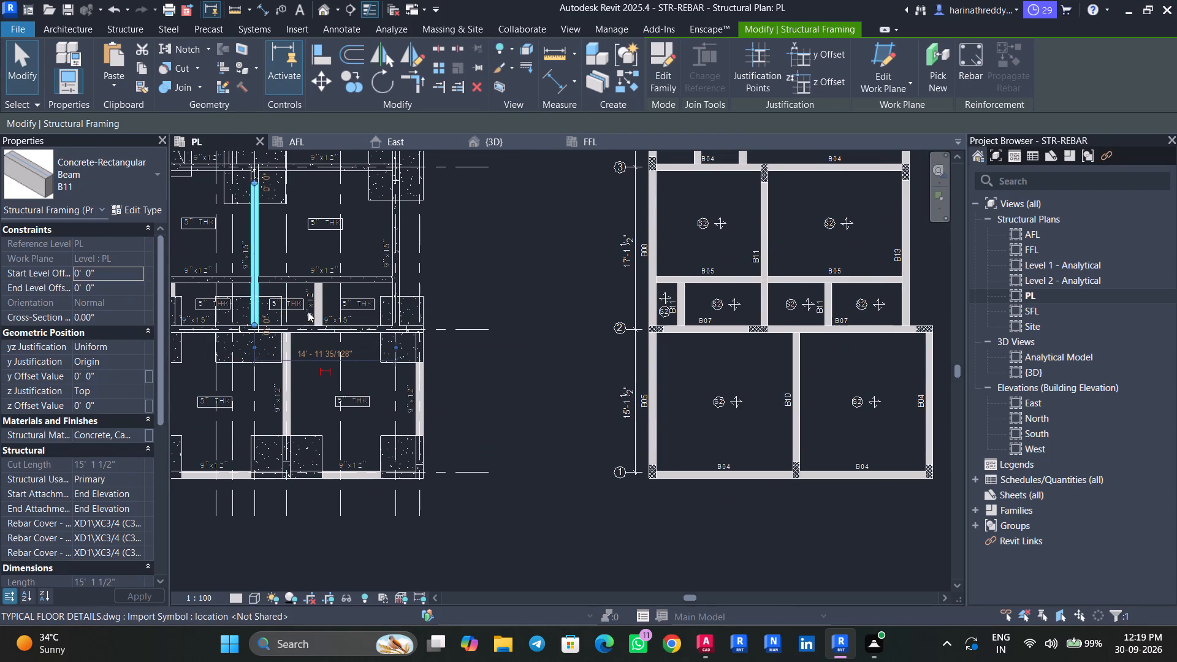
pyautogui.press('c')
pyautogui.press('s')
pyautogui.scroll(3, 314, 283)
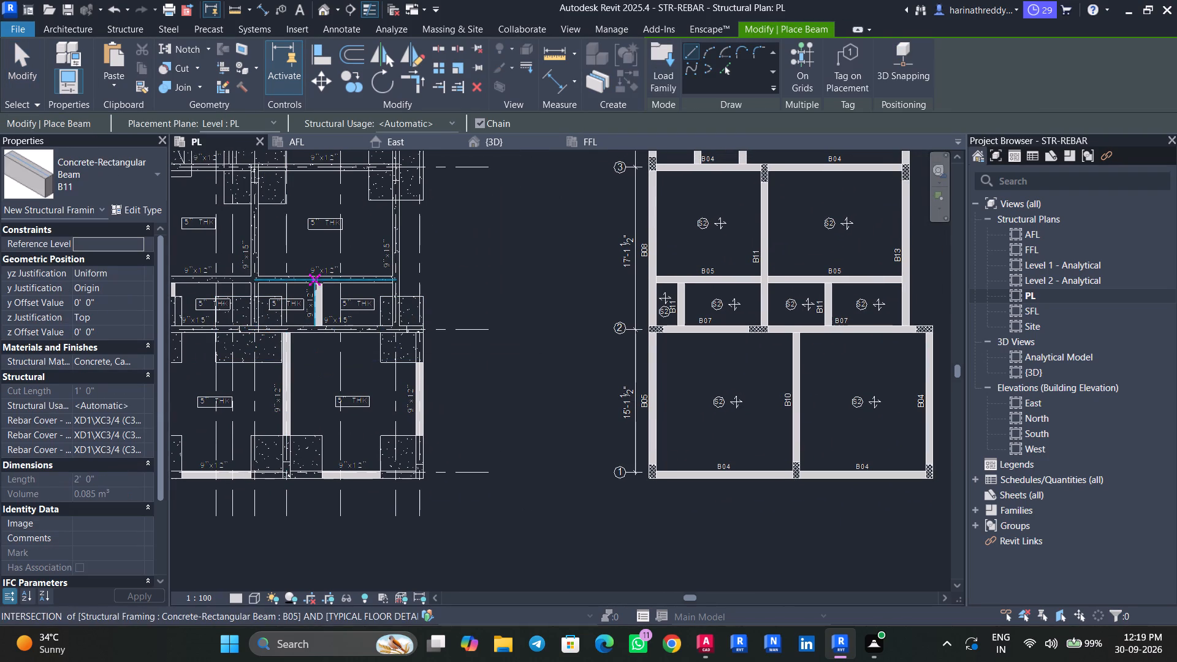
pyautogui.scroll(10, 316, 283)
pyautogui.click(335, 279)
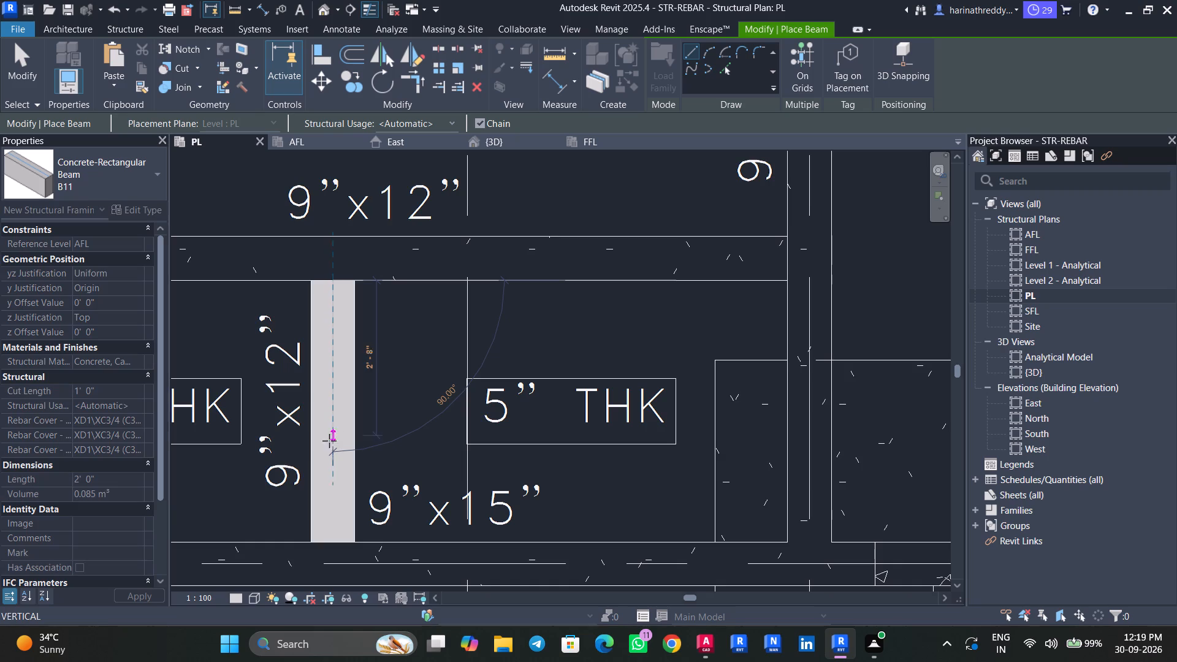
pyautogui.moveTo(333, 452); pyautogui.dragTo(345, 371, button='middle')
pyautogui.click(345, 460)
pyautogui.press('Escape')
pyautogui.press('Escape')
pyautogui.press('Escape')
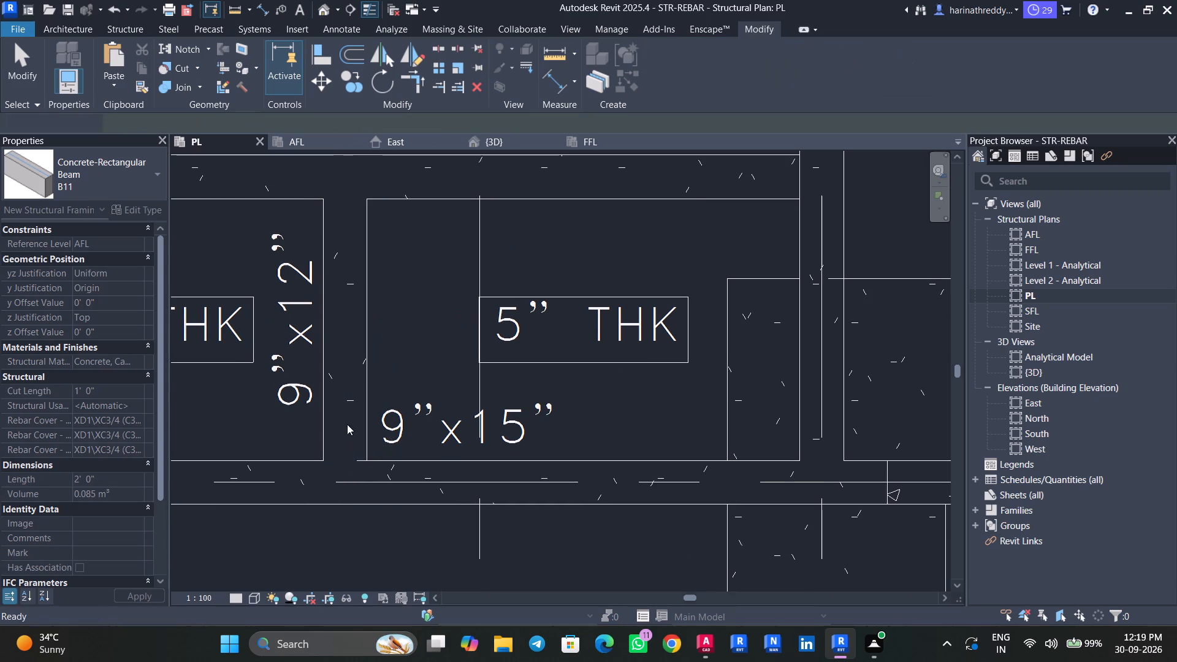
# Inspect the new B11 beam and the surrounding B13, B05, B08 and B07 beams between grids 3 and 2 against the beam layout drawing.
pyautogui.click(345, 413)
pyautogui.scroll(-15, 345, 412)
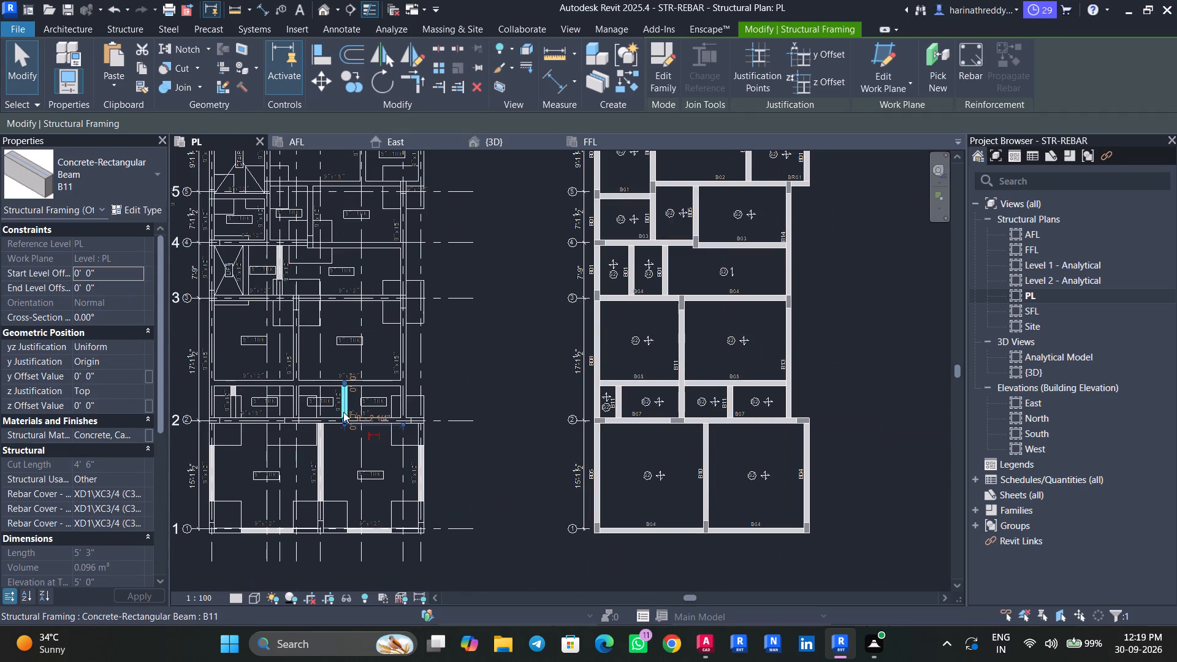
pyautogui.press('Escape')
pyautogui.press('Escape')
pyautogui.click(408, 363)
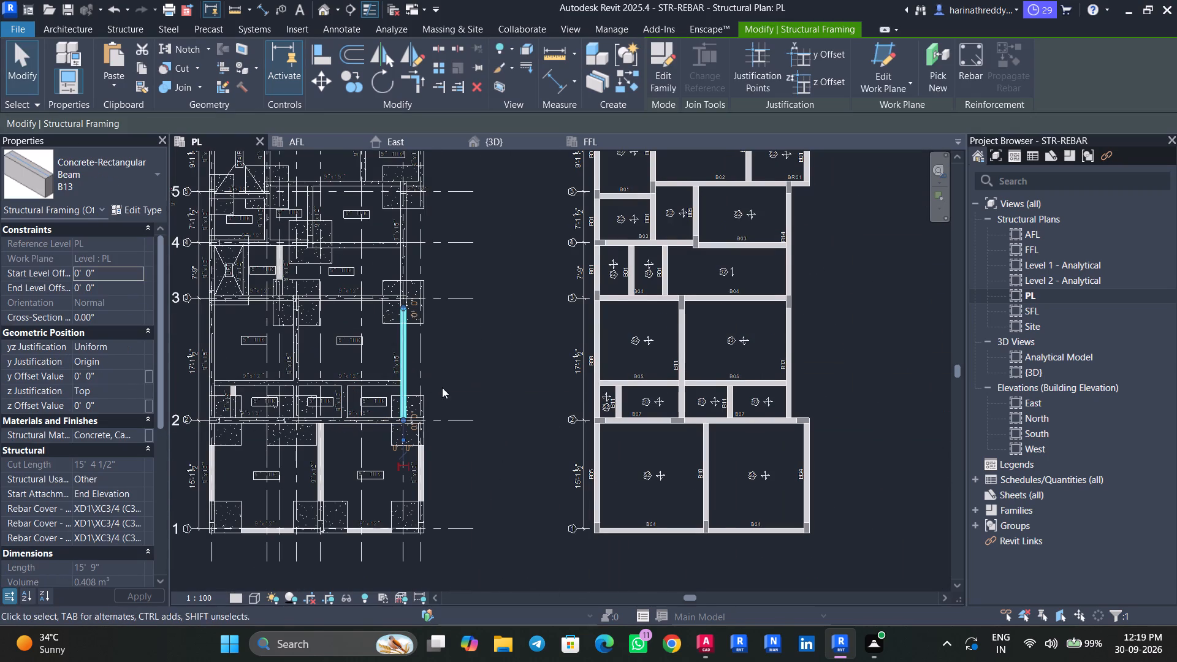
pyautogui.moveTo(444, 387); pyautogui.dragTo(463, 373, button='middle')
pyautogui.press('Escape')
pyautogui.press('Escape')
pyautogui.click(278, 368)
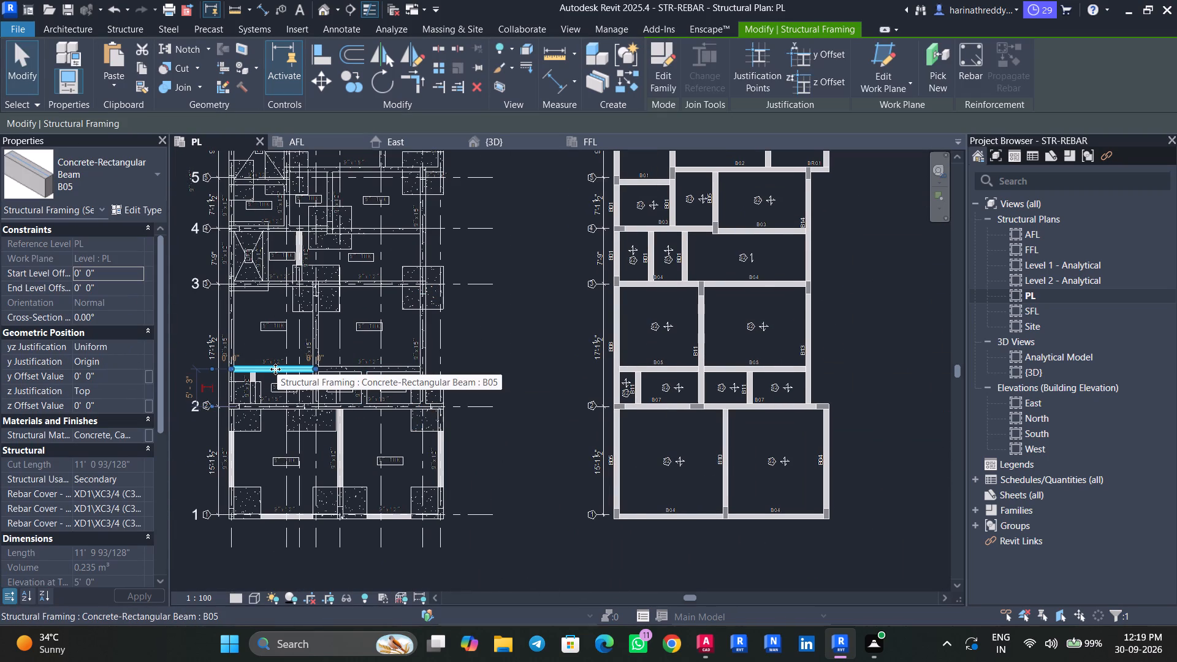
pyautogui.press('Escape')
pyautogui.click(344, 370)
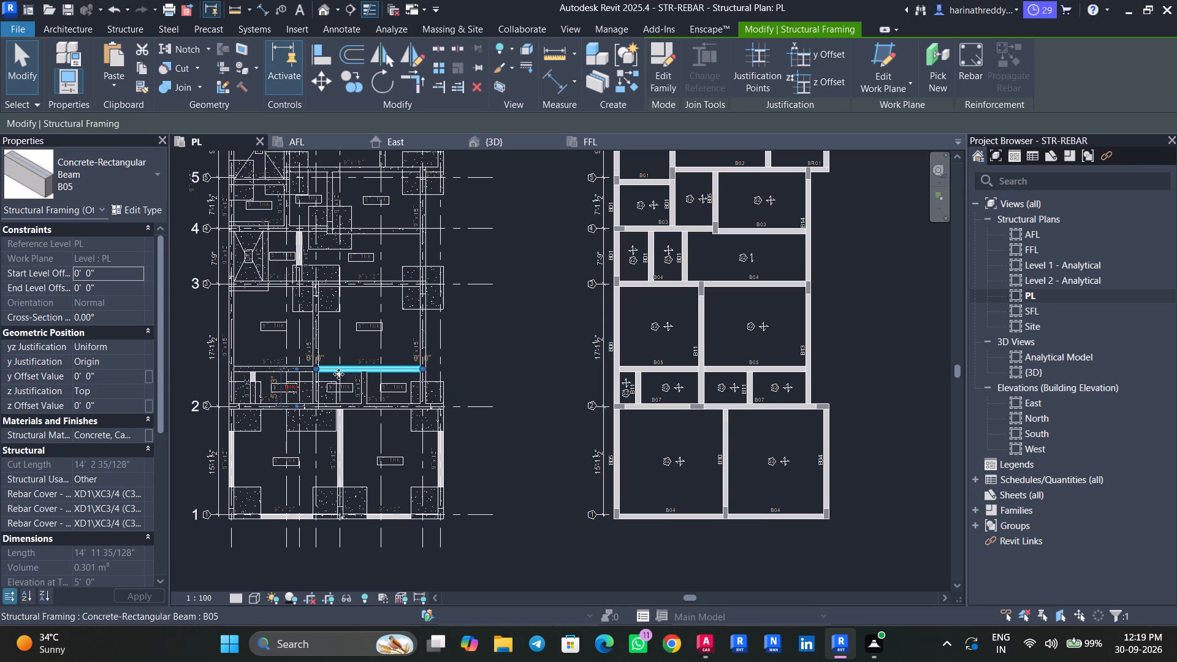
pyautogui.press('Escape')
pyautogui.press('Escape')
pyautogui.click(237, 338)
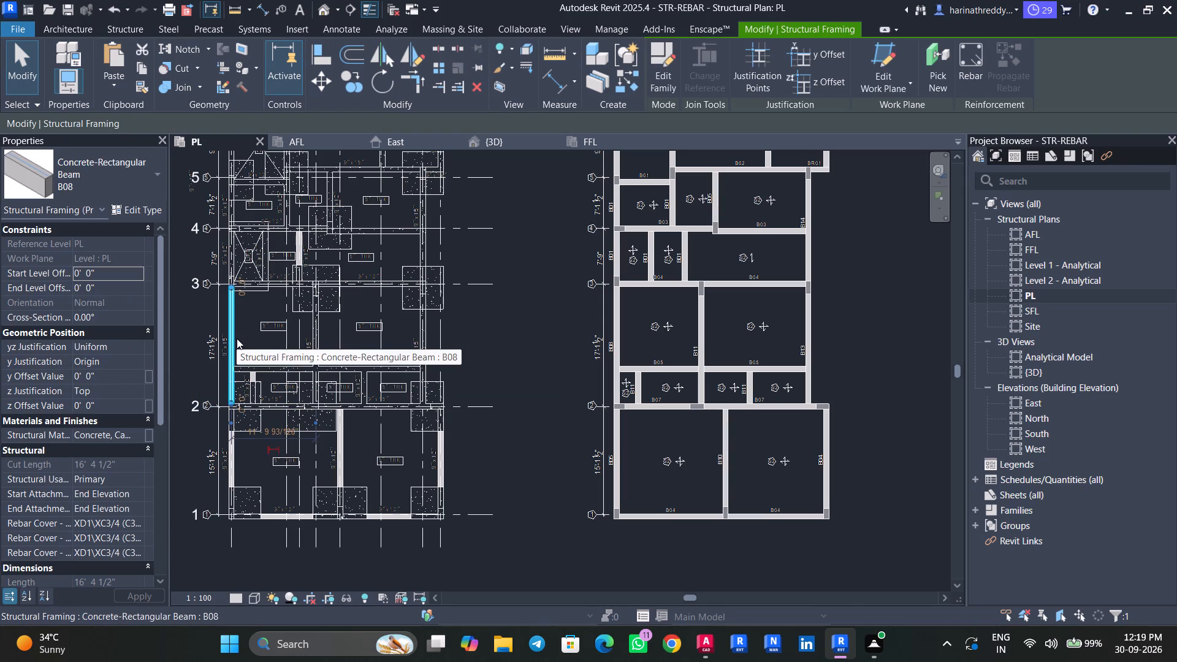
pyautogui.press('Escape')
pyautogui.press('Escape')
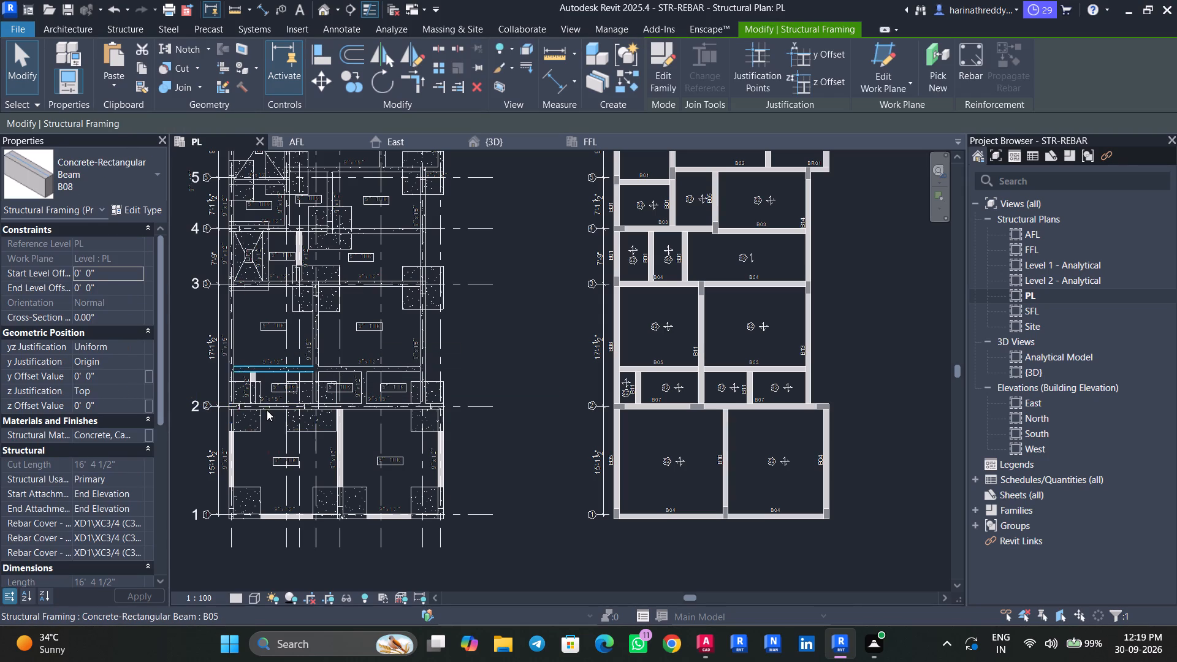
pyautogui.click(275, 400)
pyautogui.press('Escape')
pyautogui.click(379, 406)
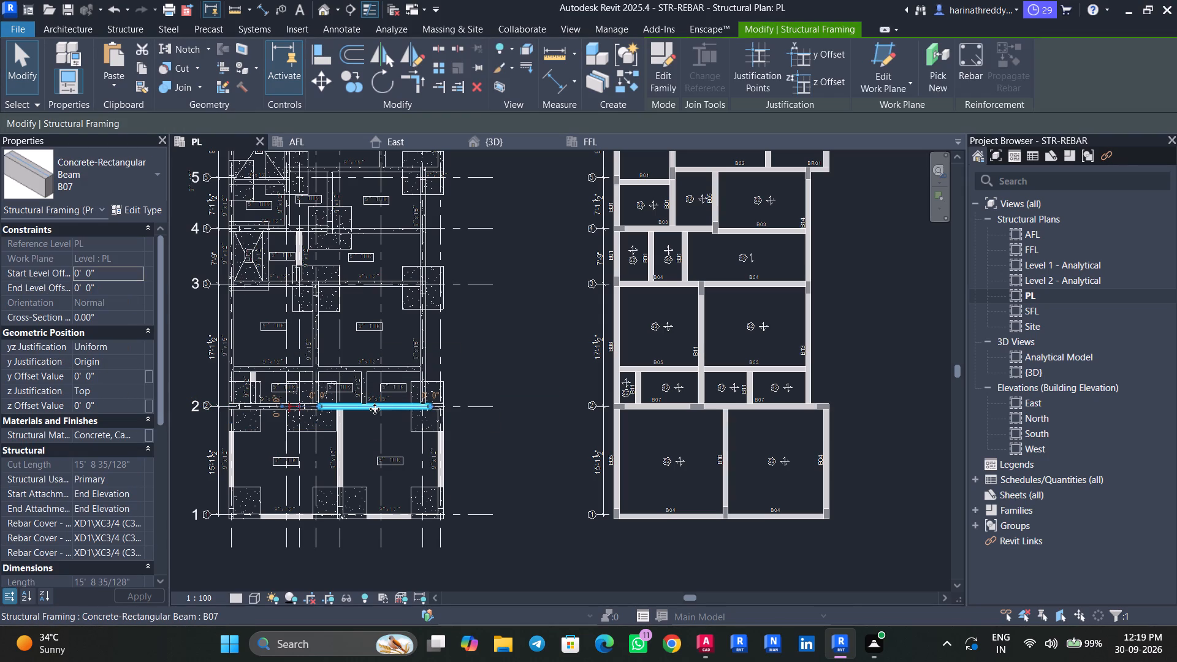
pyautogui.moveTo(368, 458); pyautogui.dragTo(370, 432, button='middle')
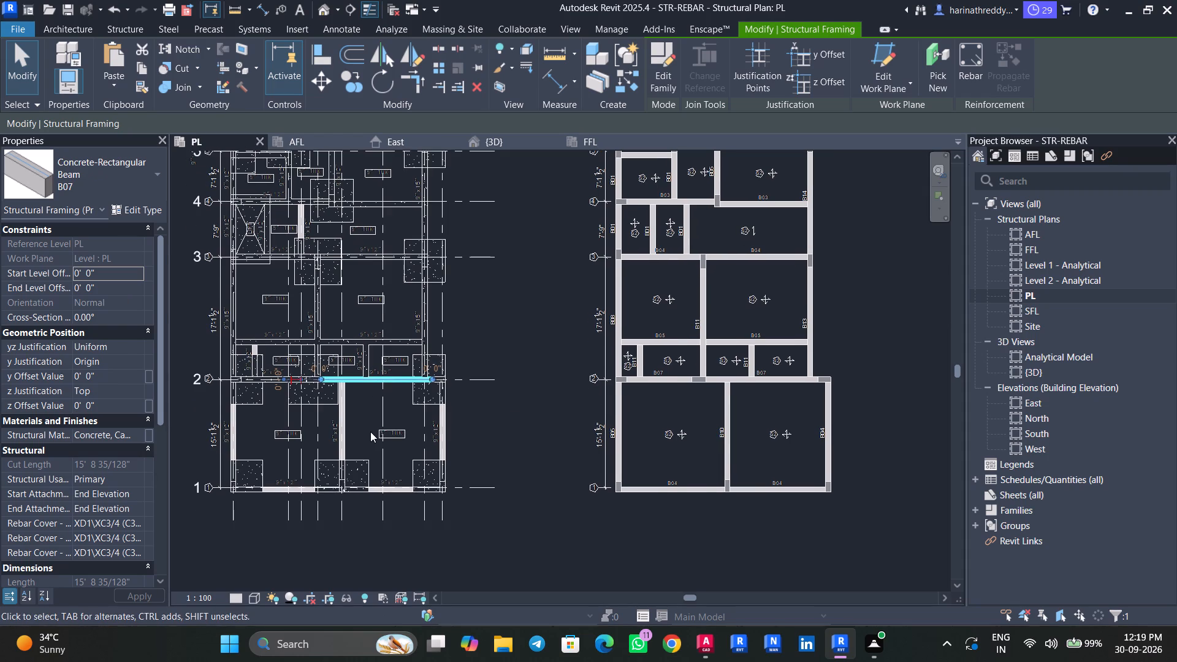
# Place a B04 concrete beam along the outer 9"x12" outline, from the corner column on grid 1 to the column on grid 2.
pyautogui.press('c')
pyautogui.press('s')
pyautogui.click(130, 191)
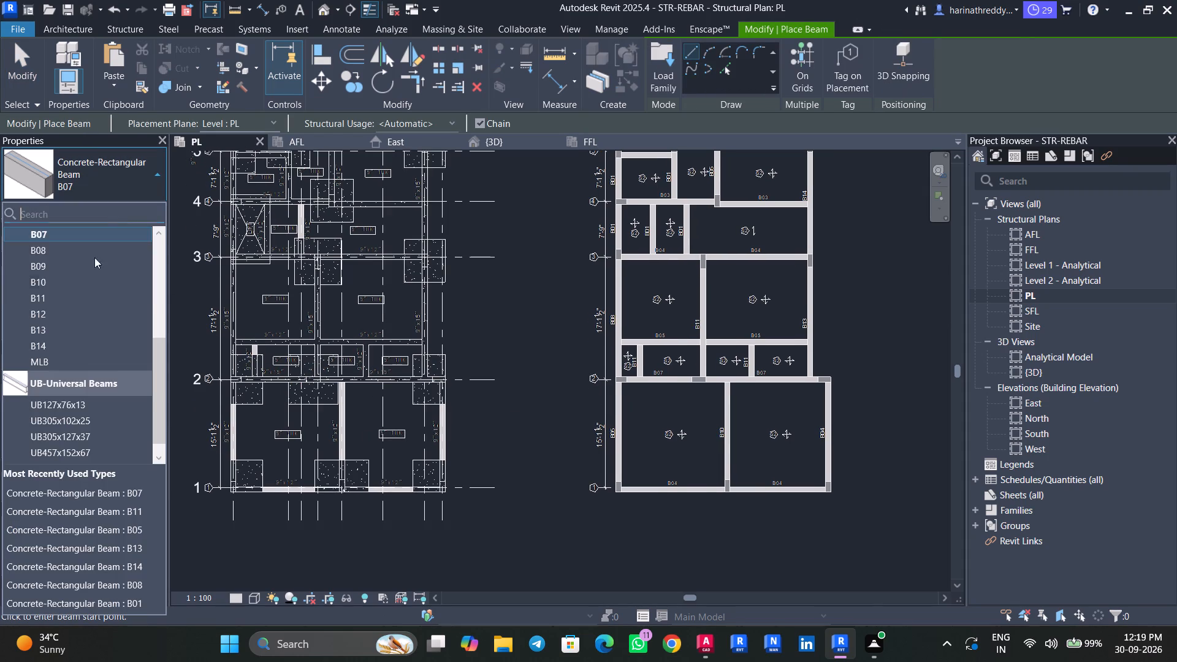
pyautogui.scroll(2, 77, 277)
pyautogui.click(64, 297)
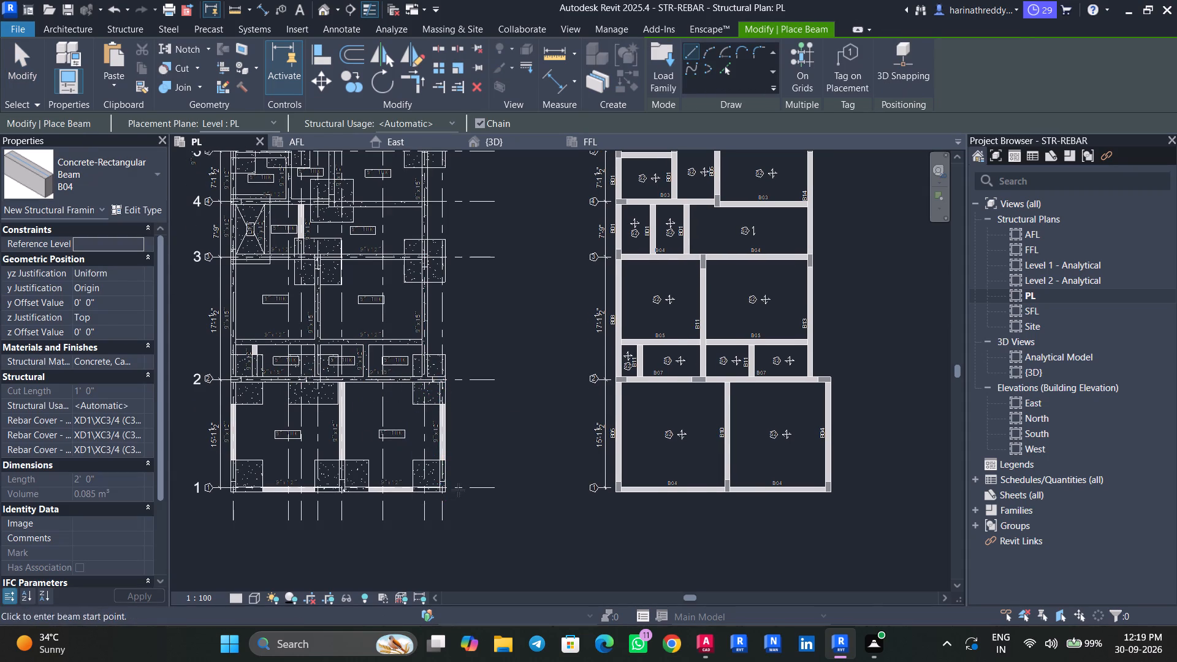
pyautogui.scroll(12, 454, 481)
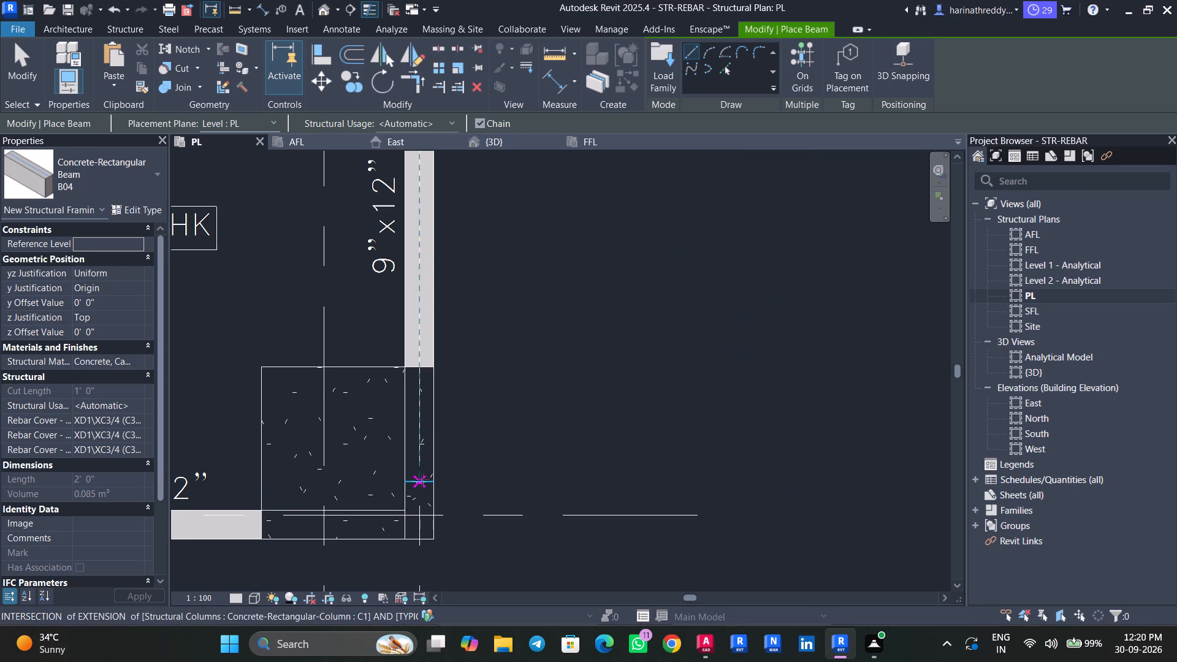
pyautogui.click(419, 485)
pyautogui.moveTo(426, 321); pyautogui.dragTo(426, 547, button='middle')
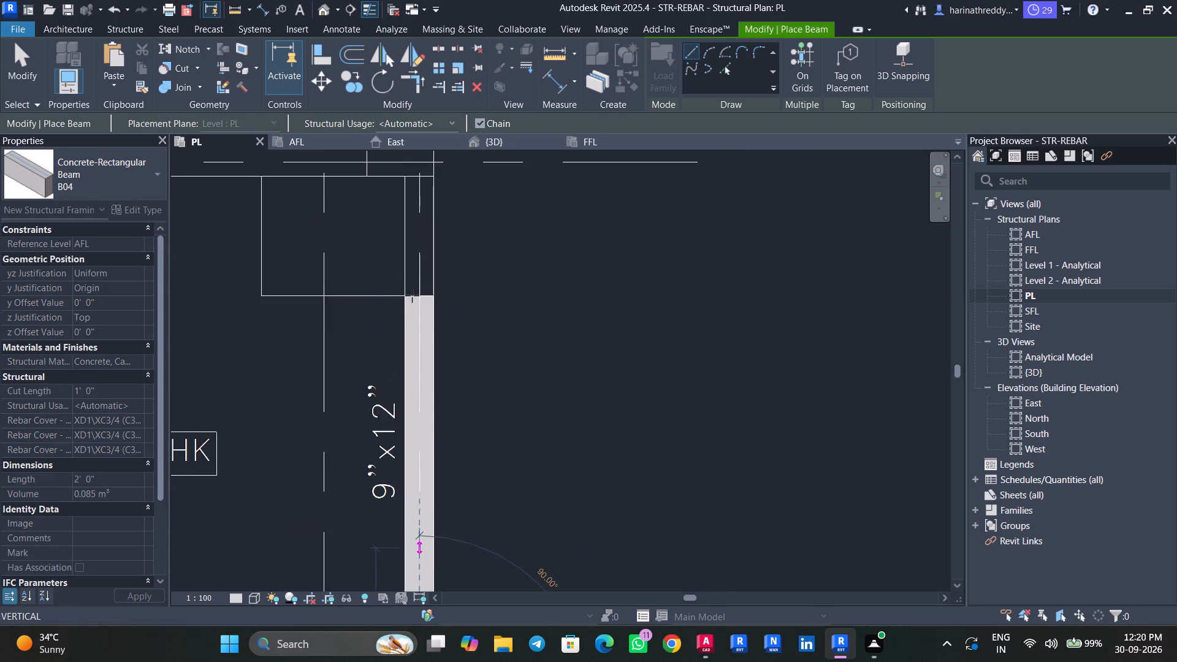
pyautogui.moveTo(421, 295); pyautogui.dragTo(409, 425, button='middle')
pyautogui.scroll(9, 422, 327)
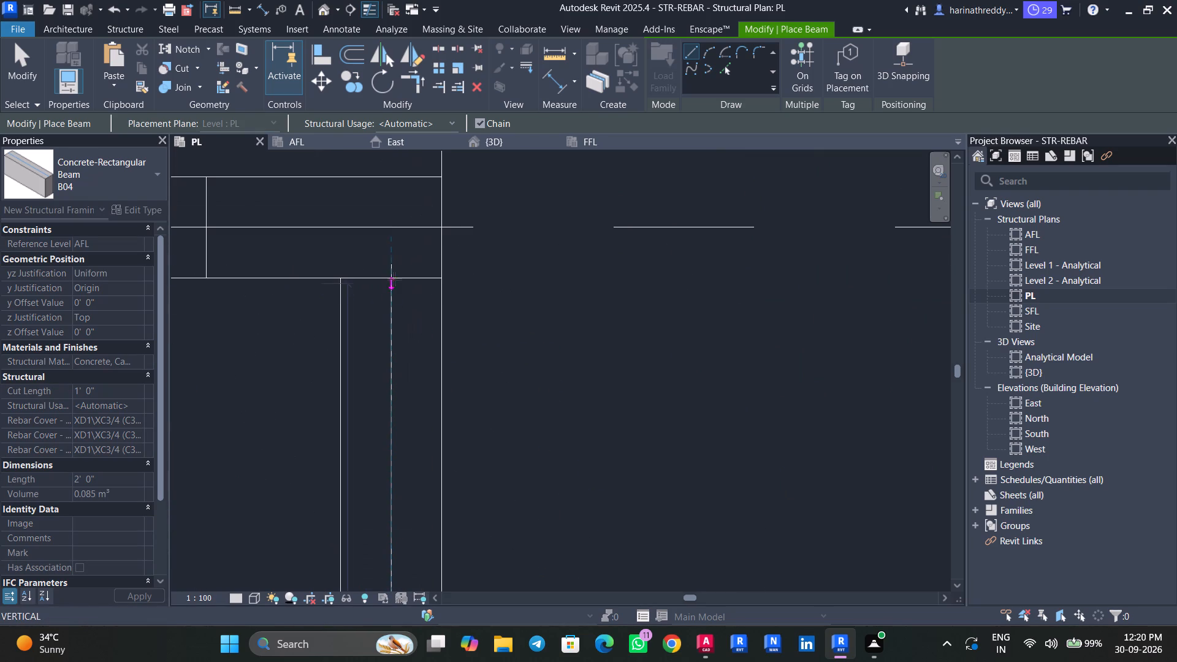
pyautogui.click(389, 281)
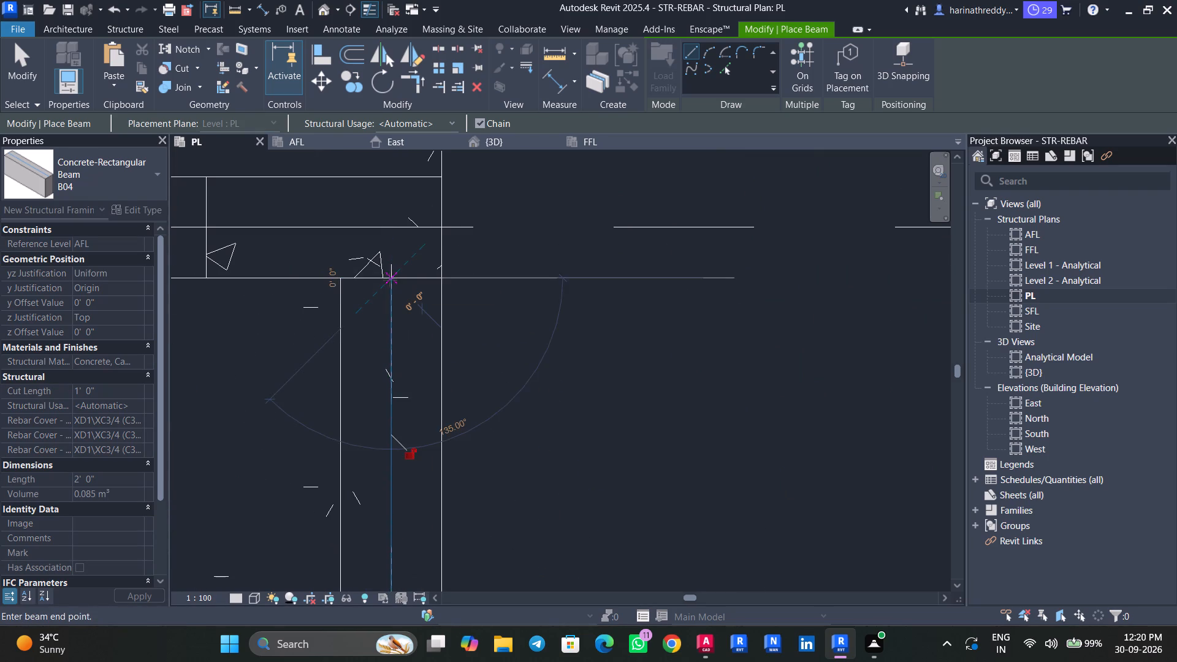
pyautogui.scroll(-20, 390, 280)
pyautogui.scroll(-3, 390, 280)
pyautogui.scroll(1, 390, 280)
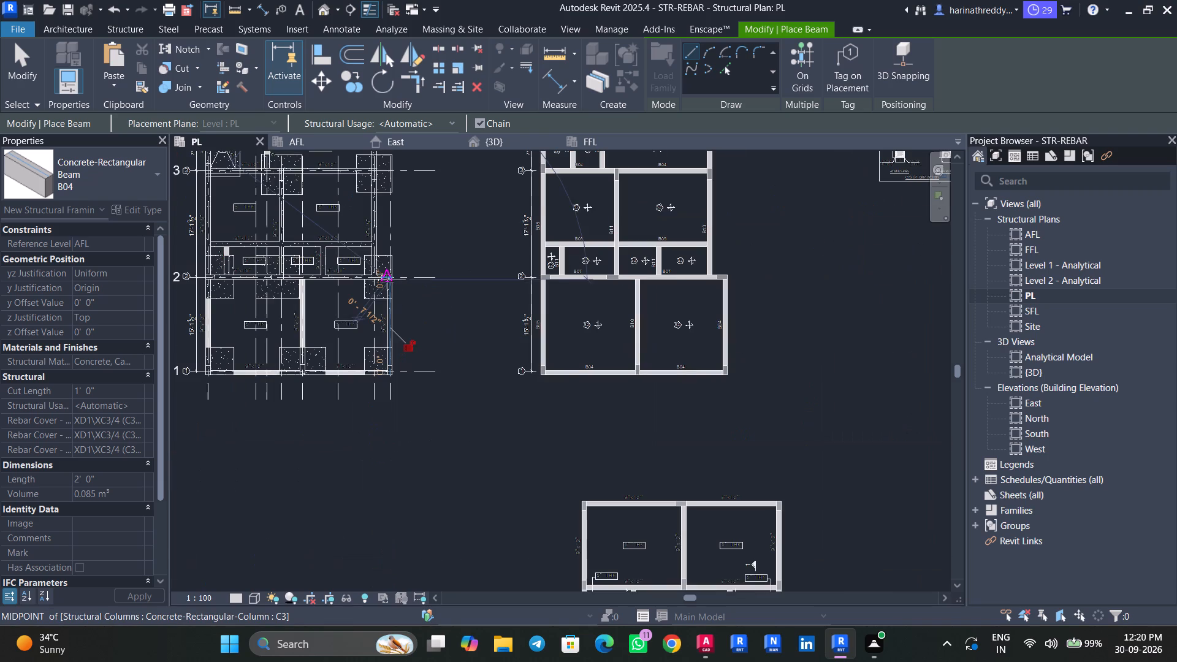
pyautogui.scroll(2, 387, 283)
pyautogui.press('Escape')
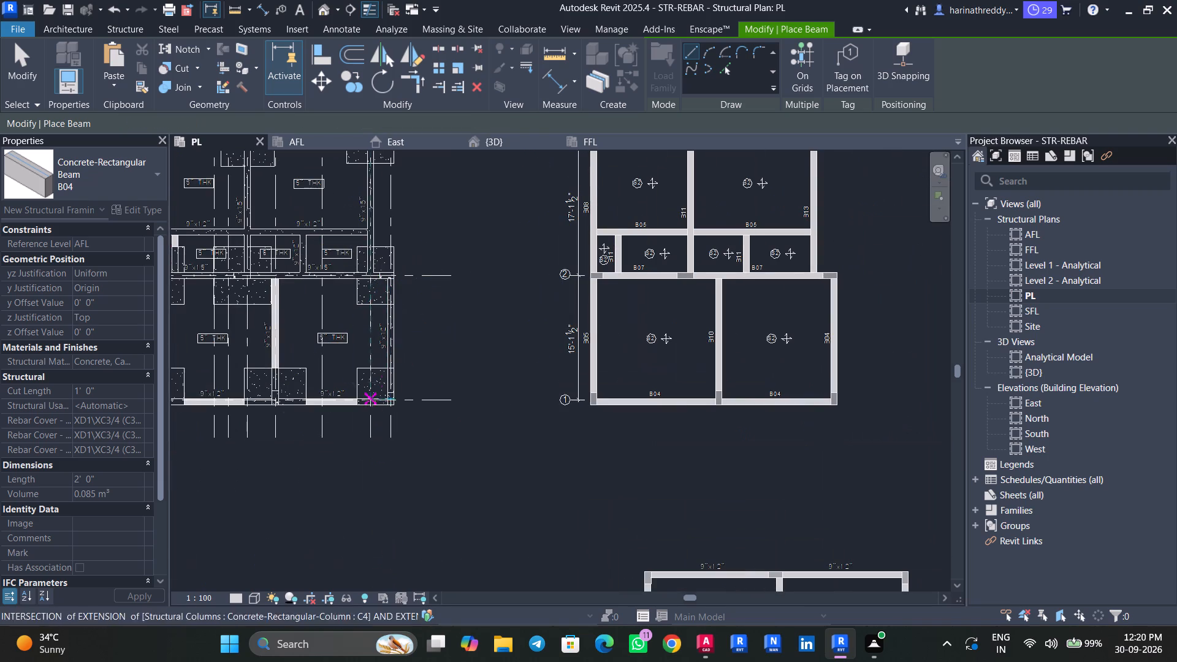
# Place a B04 concrete beam about 9' 11 1/4" long on grid 1, from the outer corner column to the drawn end near the middle column.
pyautogui.scroll(19, 383, 417)
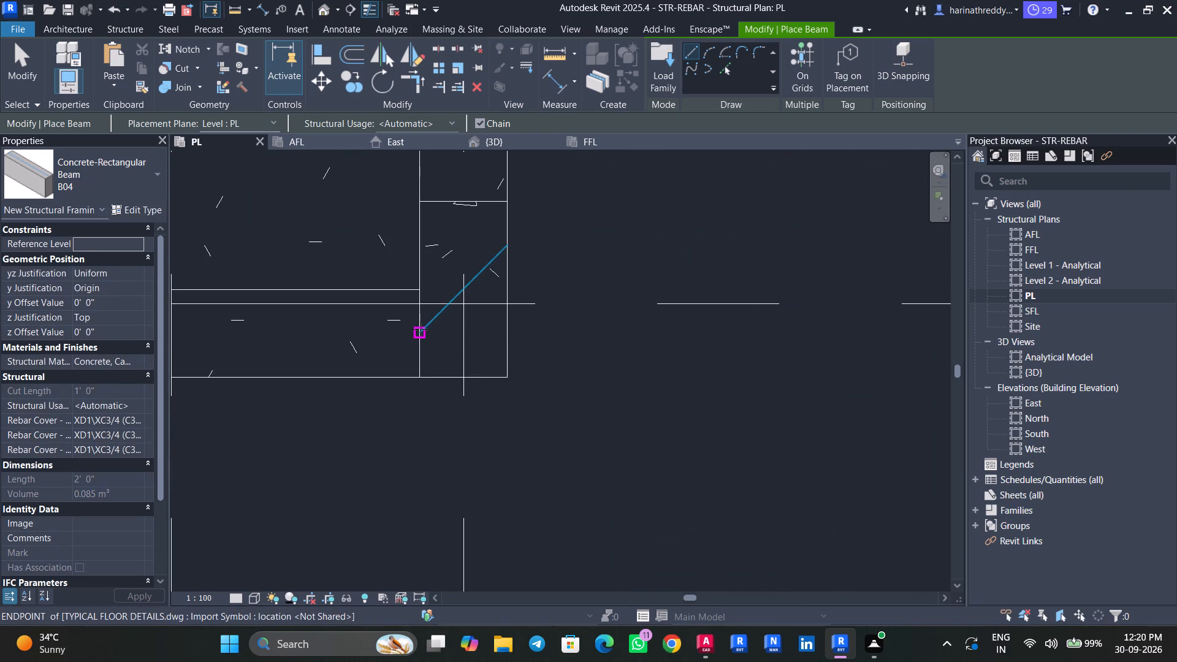
pyautogui.click(421, 329)
pyautogui.moveTo(354, 335); pyautogui.dragTo(684, 340, button='middle')
pyautogui.moveTo(387, 341); pyautogui.dragTo(612, 361, button='middle')
pyautogui.moveTo(479, 360); pyautogui.dragTo(722, 354, button='middle')
pyautogui.moveTo(485, 355); pyautogui.dragTo(708, 362, button='middle')
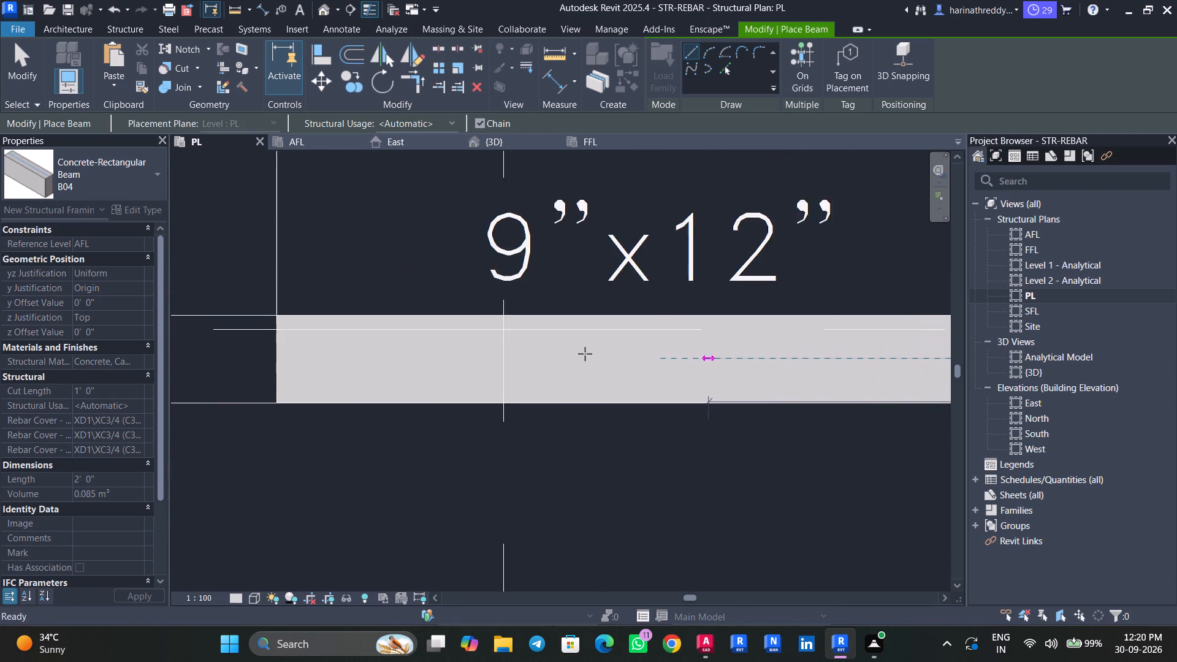
pyautogui.moveTo(493, 356); pyautogui.dragTo(685, 359, button='middle')
pyautogui.scroll(5, 467, 360)
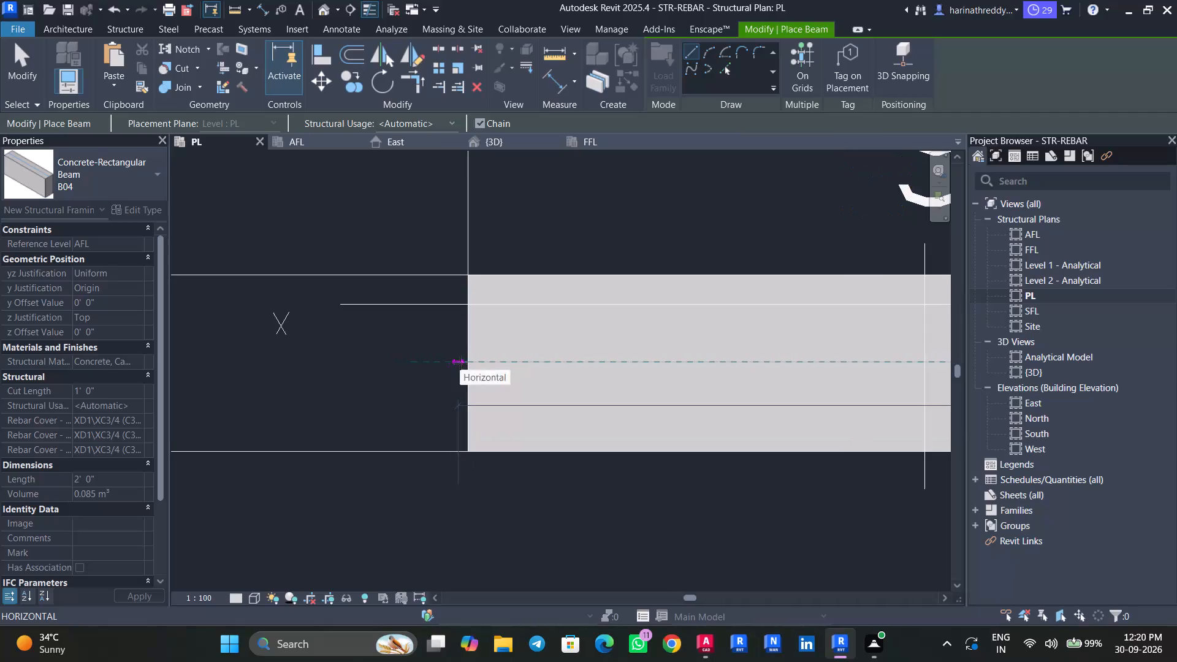
pyautogui.scroll(10, 468, 360)
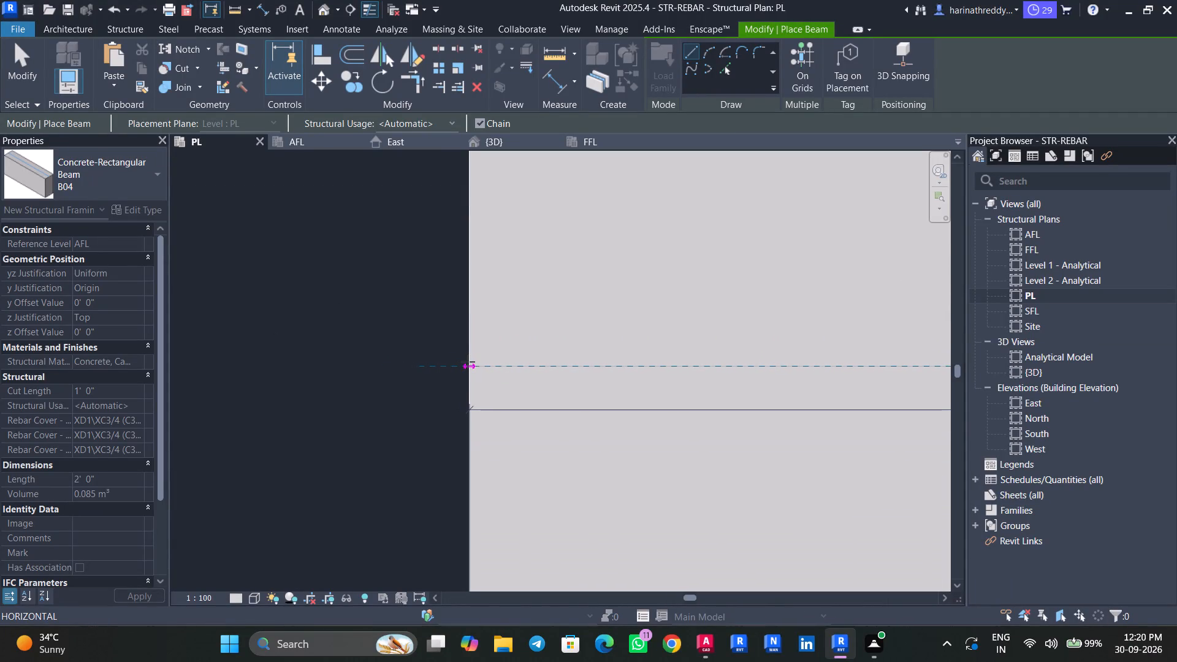
pyautogui.click(468, 362)
pyautogui.press('Escape')
pyautogui.press('Escape')
# Inspect the new B04 beam on grid 1 and its type dimensions against the layout drawing's 9"x12" label.
pyautogui.click(481, 368)
pyautogui.scroll(-1, 479, 368)
pyautogui.scroll(2, 479, 368)
pyautogui.scroll(-7, 479, 368)
pyautogui.scroll(1, 472, 373)
pyautogui.scroll(-5, 472, 373)
pyautogui.scroll(1, 473, 373)
pyautogui.scroll(-7, 473, 373)
pyautogui.moveTo(592, 429); pyautogui.dragTo(409, 416, button='middle')
pyautogui.scroll(-9, 408, 415)
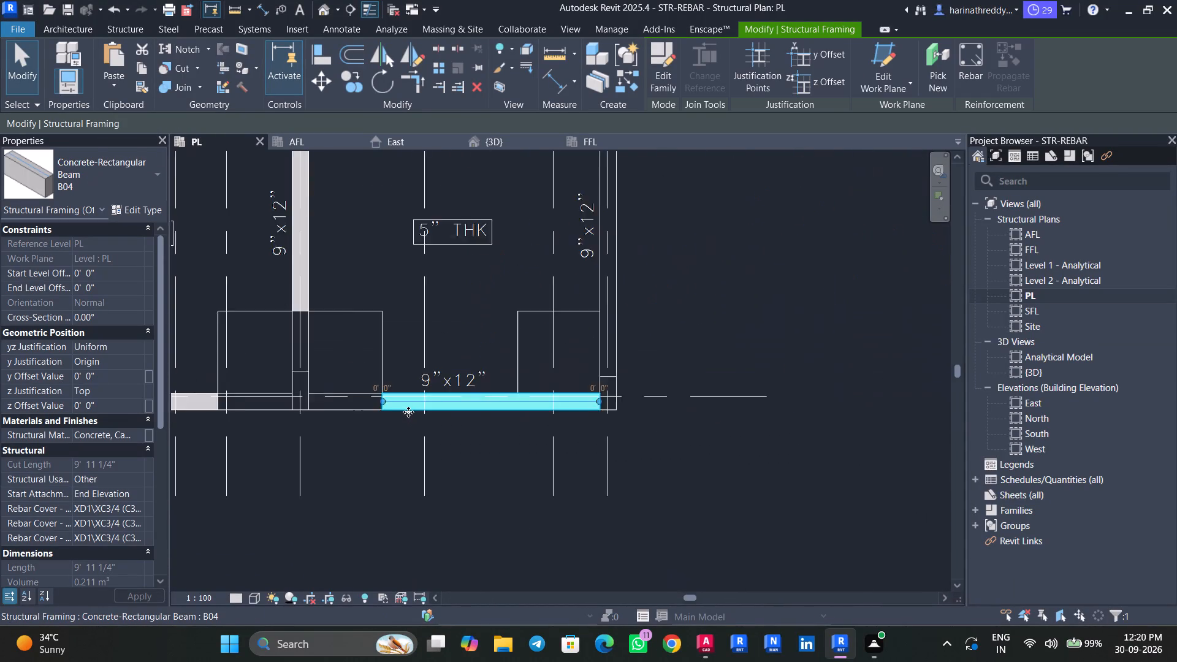
pyautogui.scroll(-11, 408, 412)
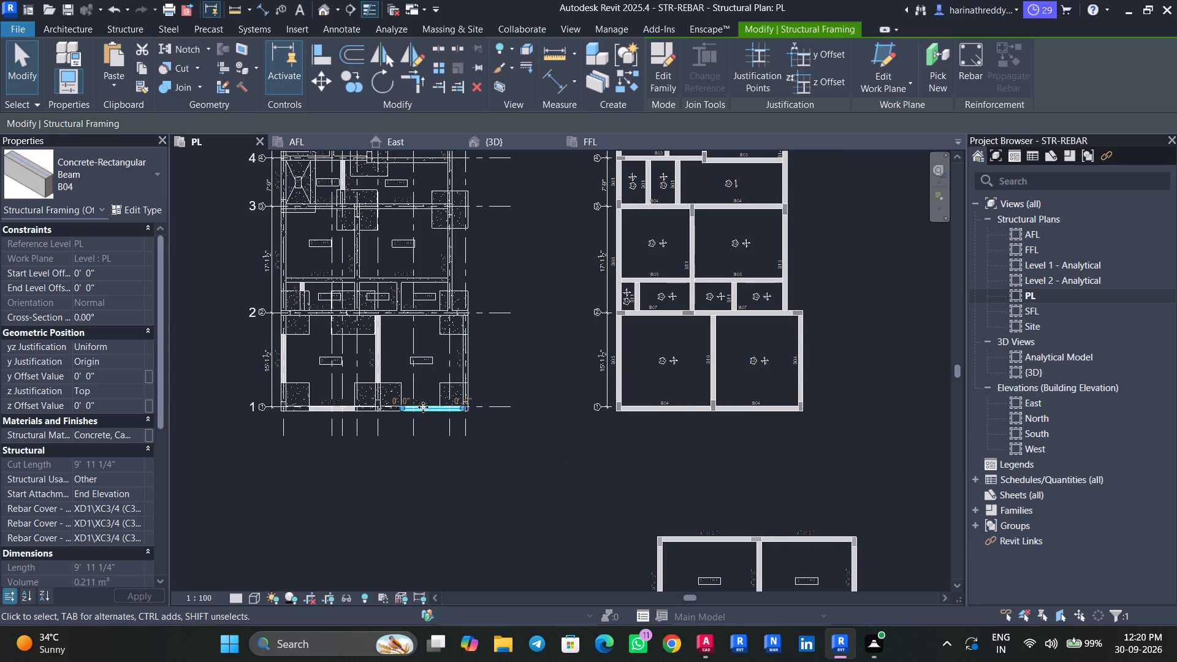
pyautogui.scroll(9, 421, 400)
pyautogui.click(121, 205)
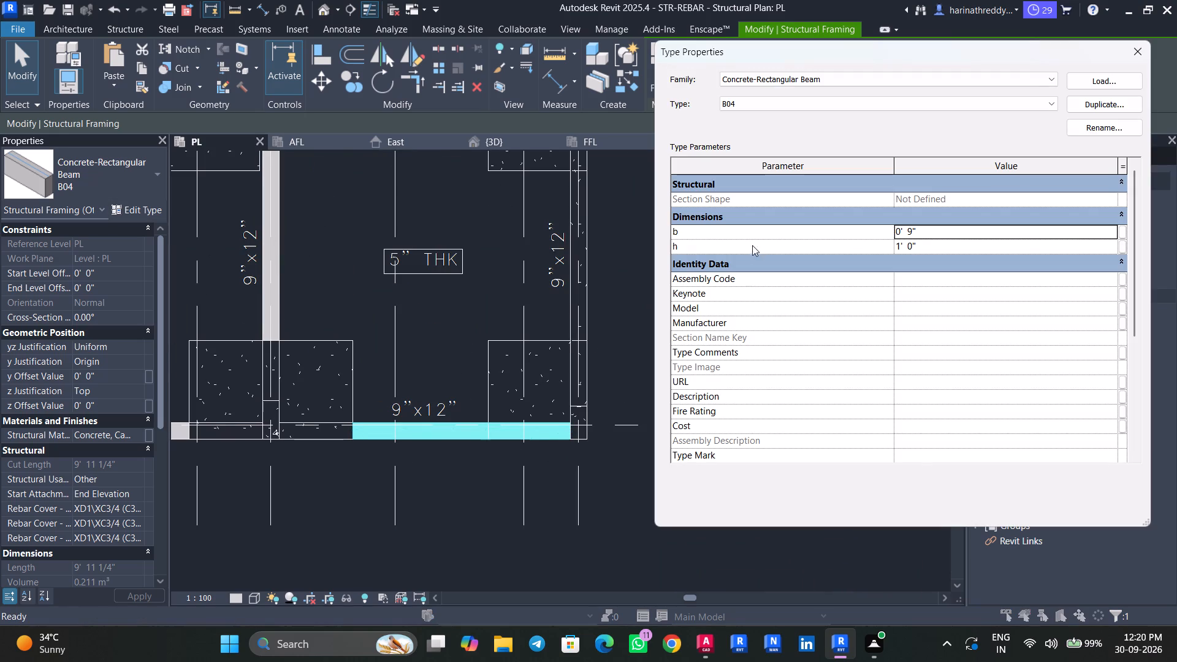
pyautogui.click(1141, 55)
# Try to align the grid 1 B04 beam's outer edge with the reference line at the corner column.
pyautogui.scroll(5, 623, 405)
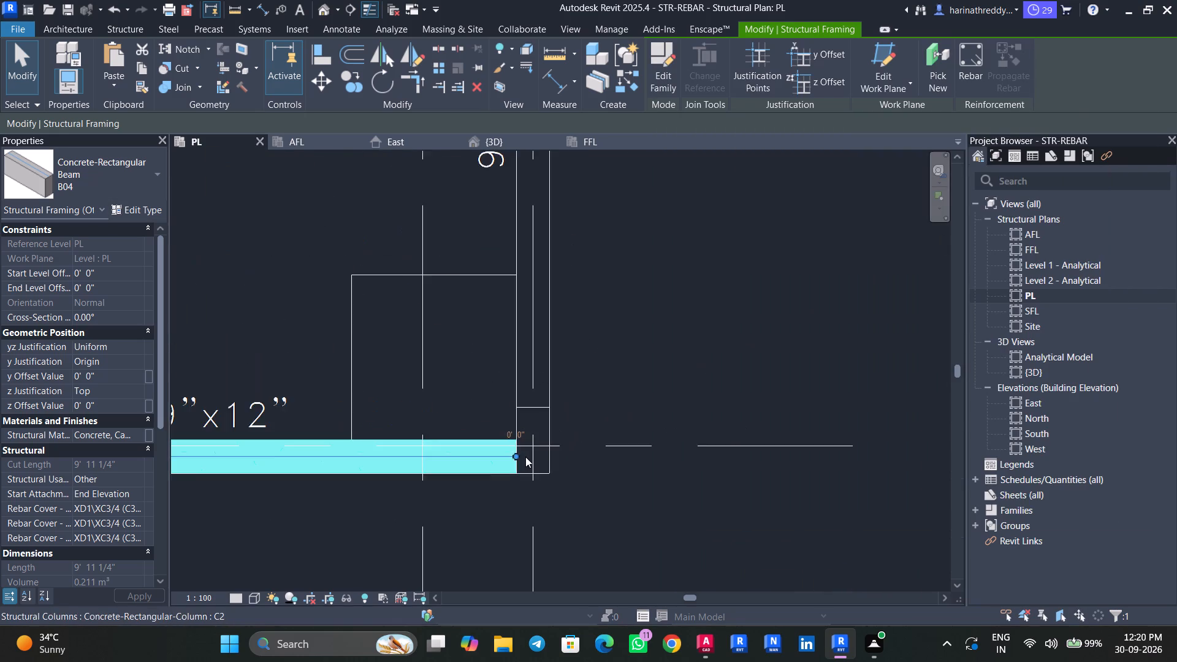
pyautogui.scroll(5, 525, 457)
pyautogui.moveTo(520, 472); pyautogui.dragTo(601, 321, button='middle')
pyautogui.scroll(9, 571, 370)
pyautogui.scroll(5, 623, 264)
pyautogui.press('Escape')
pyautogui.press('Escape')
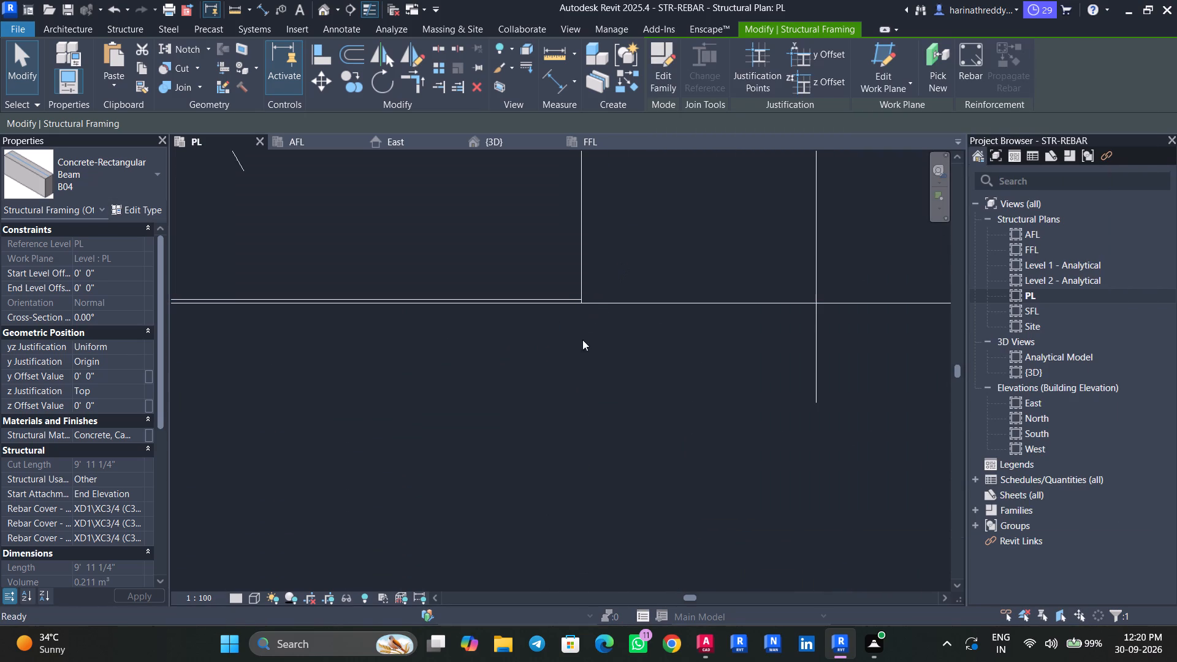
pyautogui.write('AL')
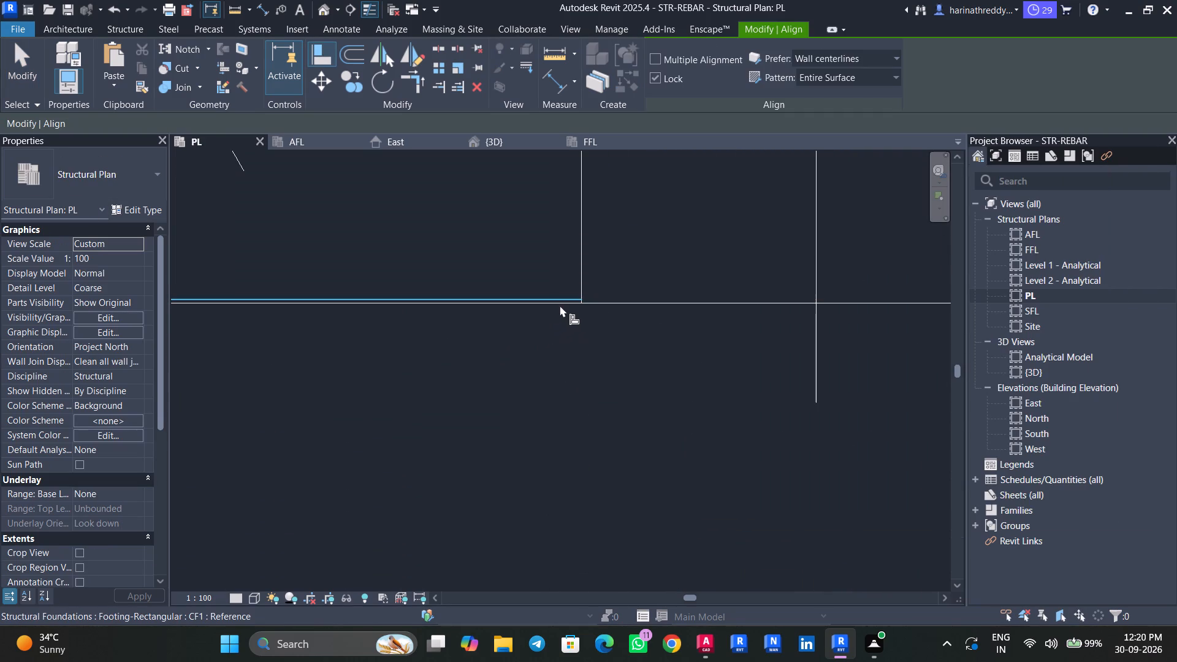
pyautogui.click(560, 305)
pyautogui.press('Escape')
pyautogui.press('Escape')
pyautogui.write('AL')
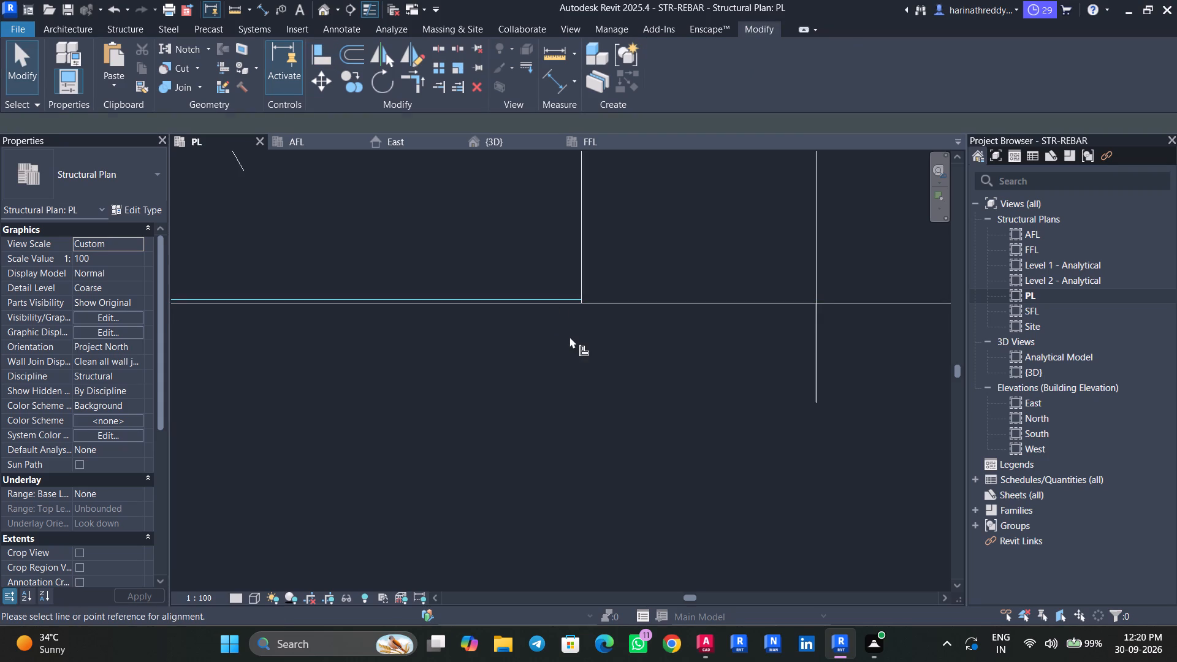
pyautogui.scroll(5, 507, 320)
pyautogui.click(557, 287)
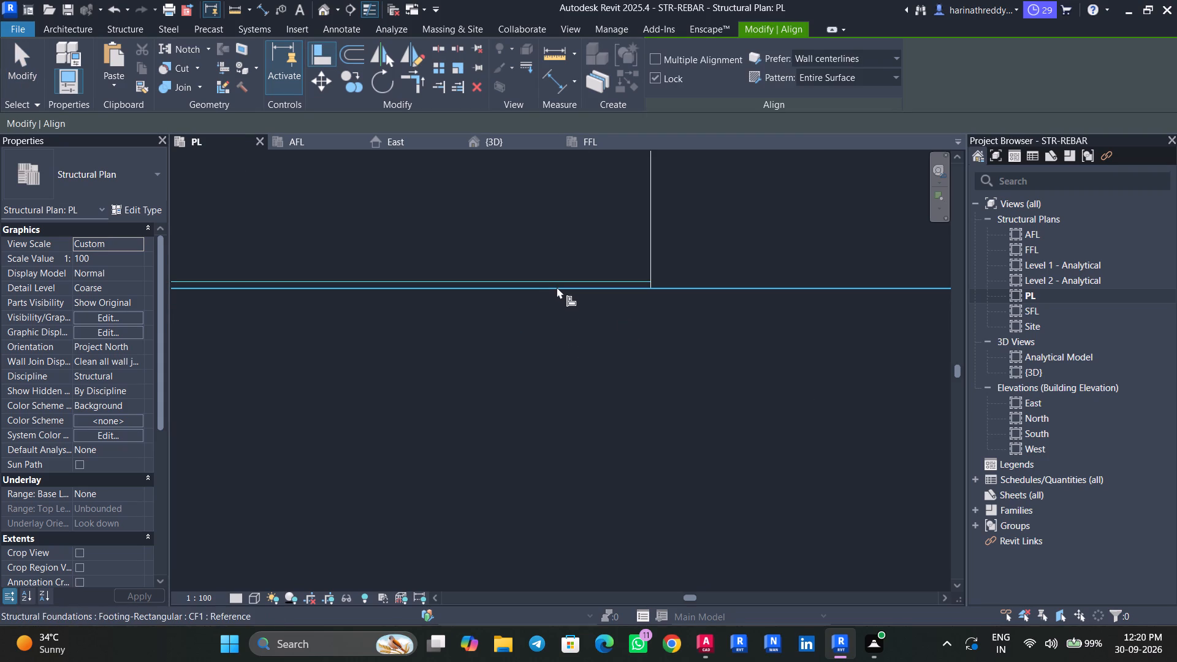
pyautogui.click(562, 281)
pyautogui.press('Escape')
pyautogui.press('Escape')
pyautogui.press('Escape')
# Align the inner edge of the grid 1 B04 beam with the 9"x12" layout line at the middle column's footing.
pyautogui.click(582, 260)
pyautogui.scroll(-1, 577, 273)
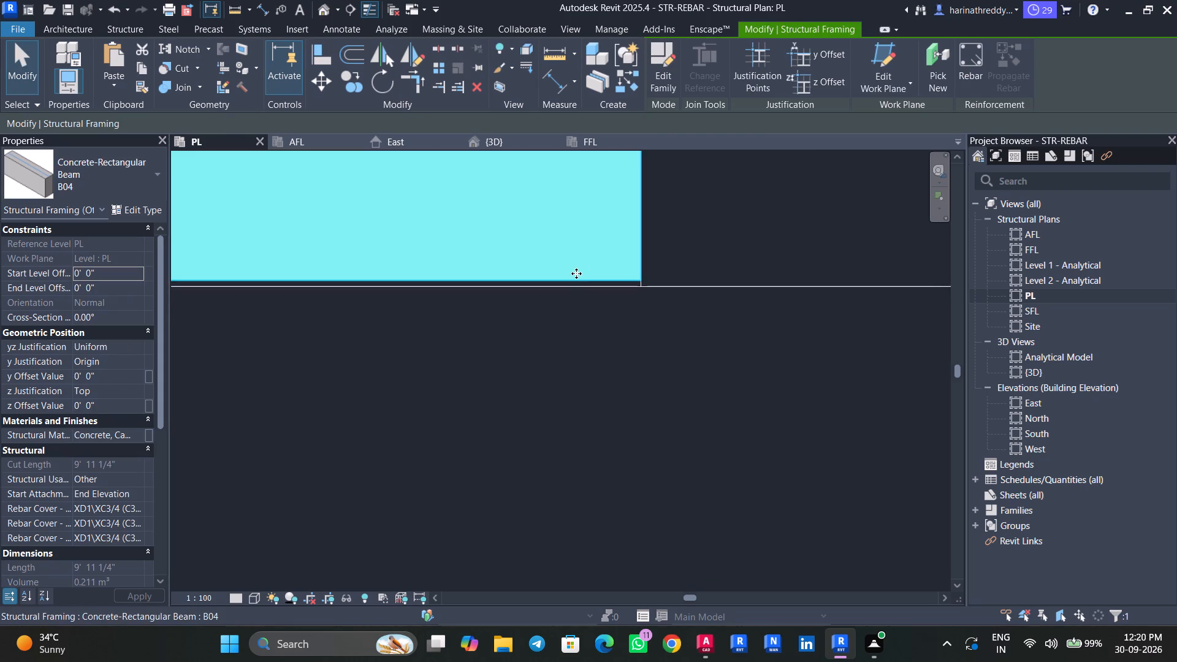
pyautogui.scroll(-19, 576, 273)
pyautogui.moveTo(534, 294); pyautogui.dragTo(768, 365, button='middle')
pyautogui.scroll(1, 769, 366)
pyautogui.moveTo(486, 364); pyautogui.dragTo(755, 368, button='middle')
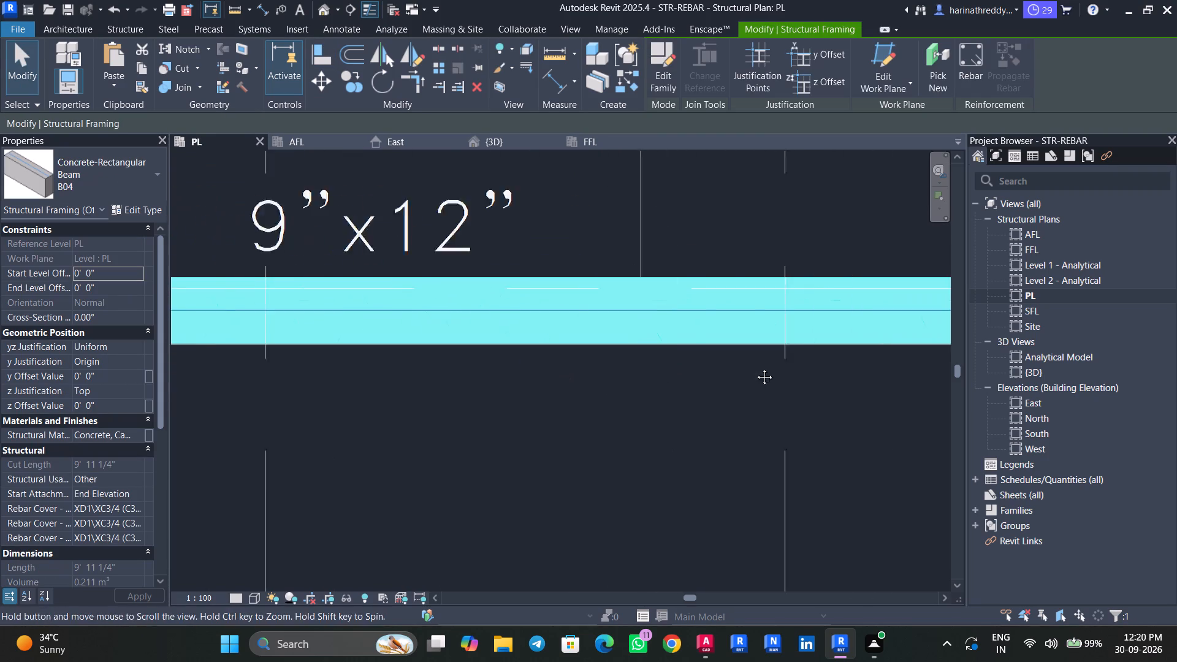
pyautogui.moveTo(755, 368); pyautogui.dragTo(755, 370, button='middle')
pyautogui.moveTo(460, 375); pyautogui.dragTo(617, 405, button='middle')
pyautogui.scroll(3, 398, 395)
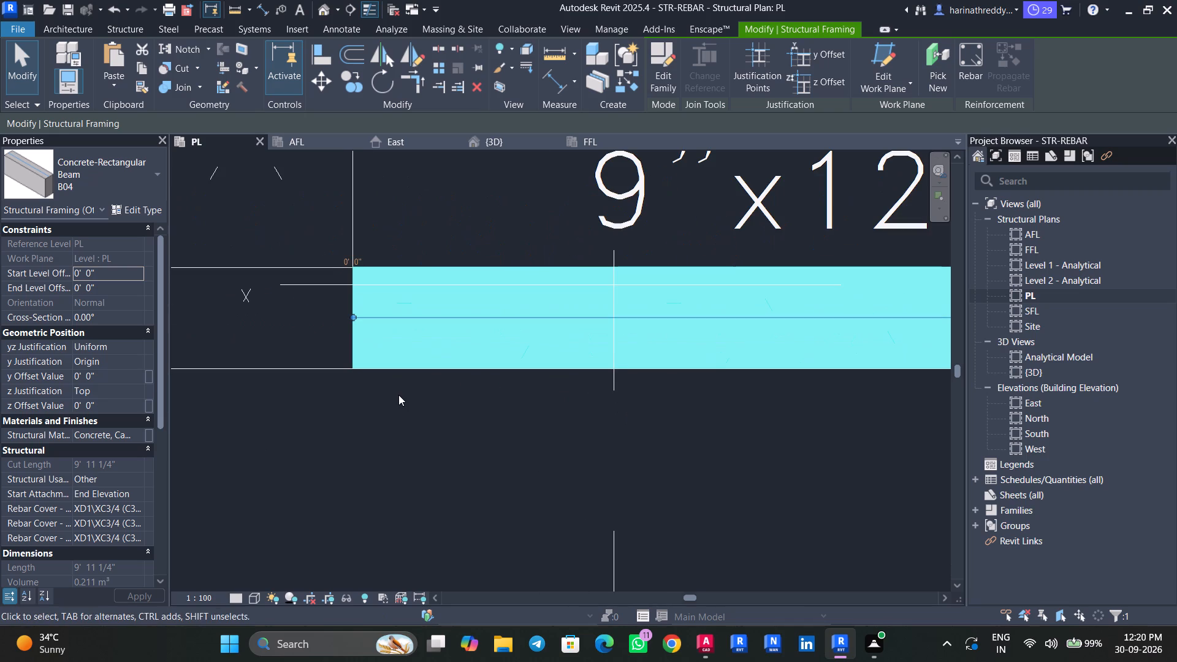
pyautogui.press('Down')
pyautogui.scroll(7, 387, 274)
pyautogui.scroll(-1, 378, 250)
pyautogui.scroll(3, 378, 250)
pyautogui.press('Escape')
pyautogui.press('Escape')
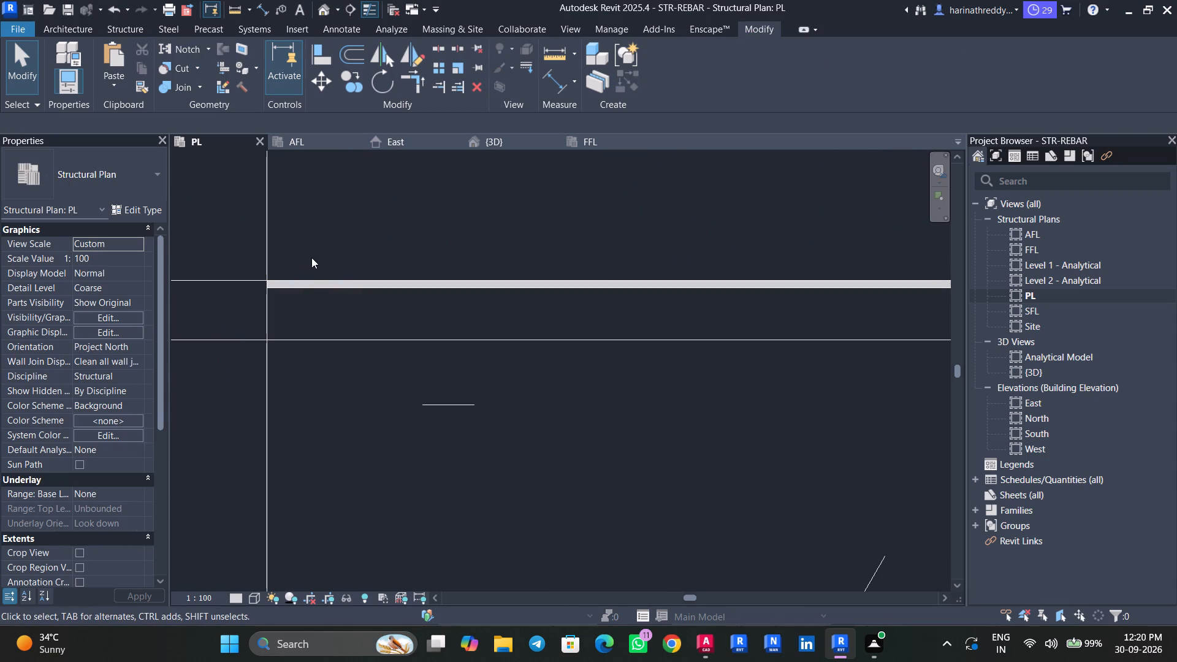
pyautogui.write('AL')
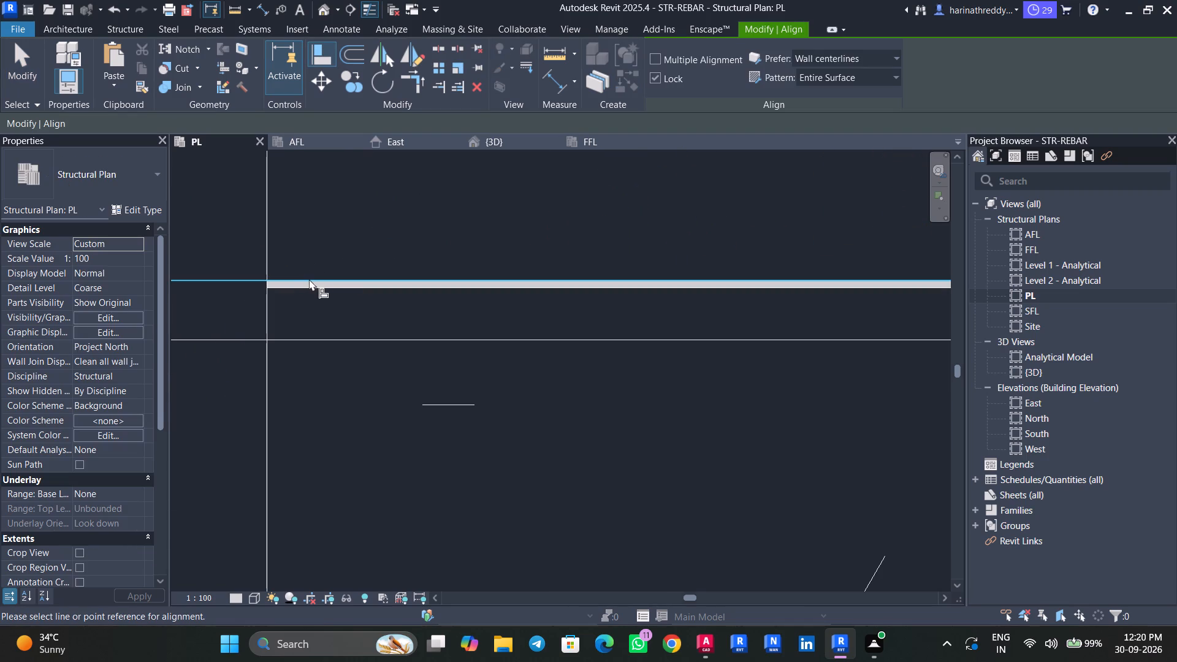
pyautogui.click(309, 279)
pyautogui.click(316, 291)
pyautogui.scroll(-15, 297, 328)
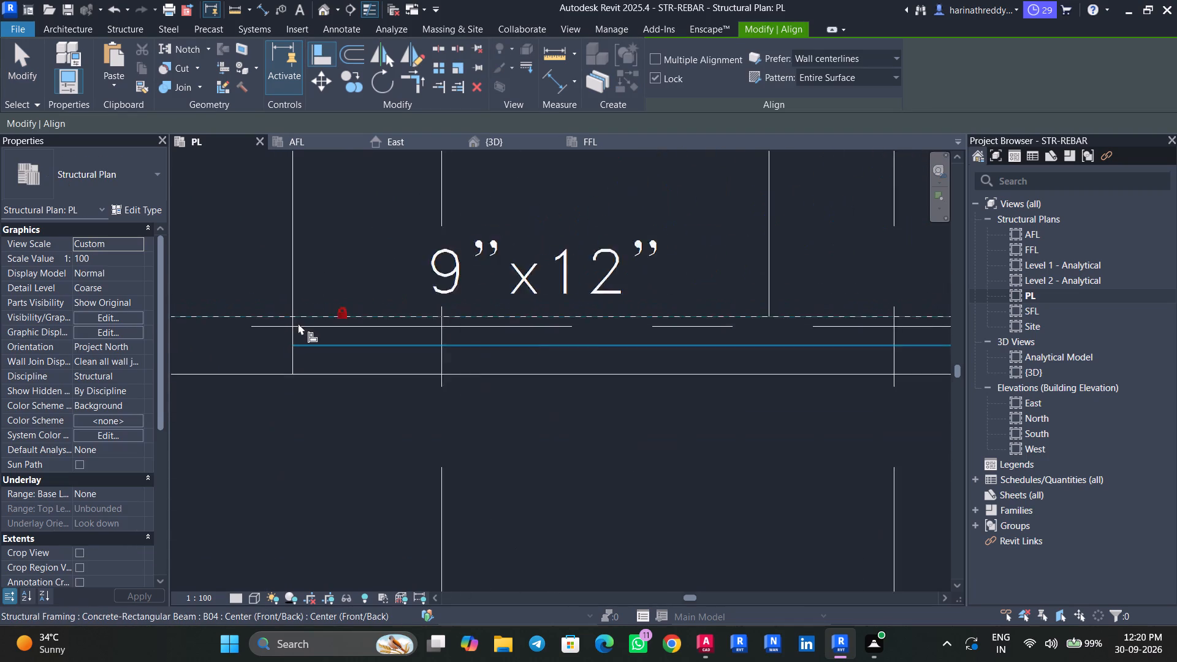
pyautogui.scroll(-12, 298, 323)
pyautogui.press('Escape')
pyautogui.press('Escape')
pyautogui.press('Escape')
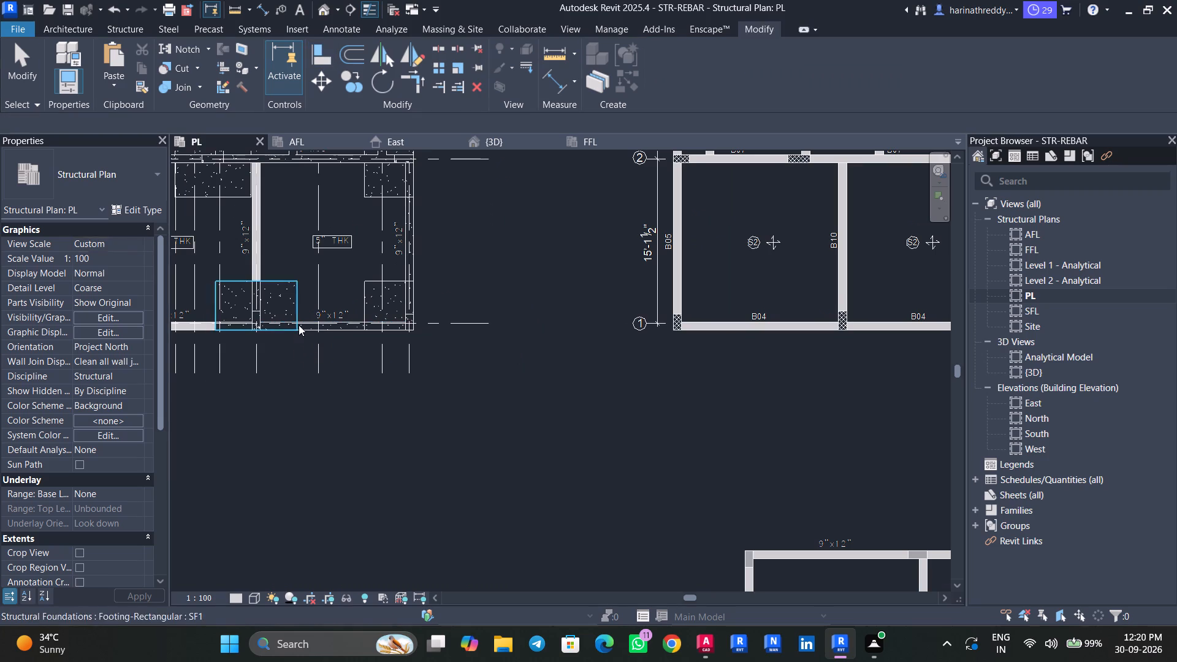
# Check the placed B04 beams on grid 1 and along the east outer edge against the layout drawing.
pyautogui.click(299, 325)
pyautogui.press('Escape')
pyautogui.click(310, 324)
pyautogui.scroll(2, 326, 319)
pyautogui.click(360, 301)
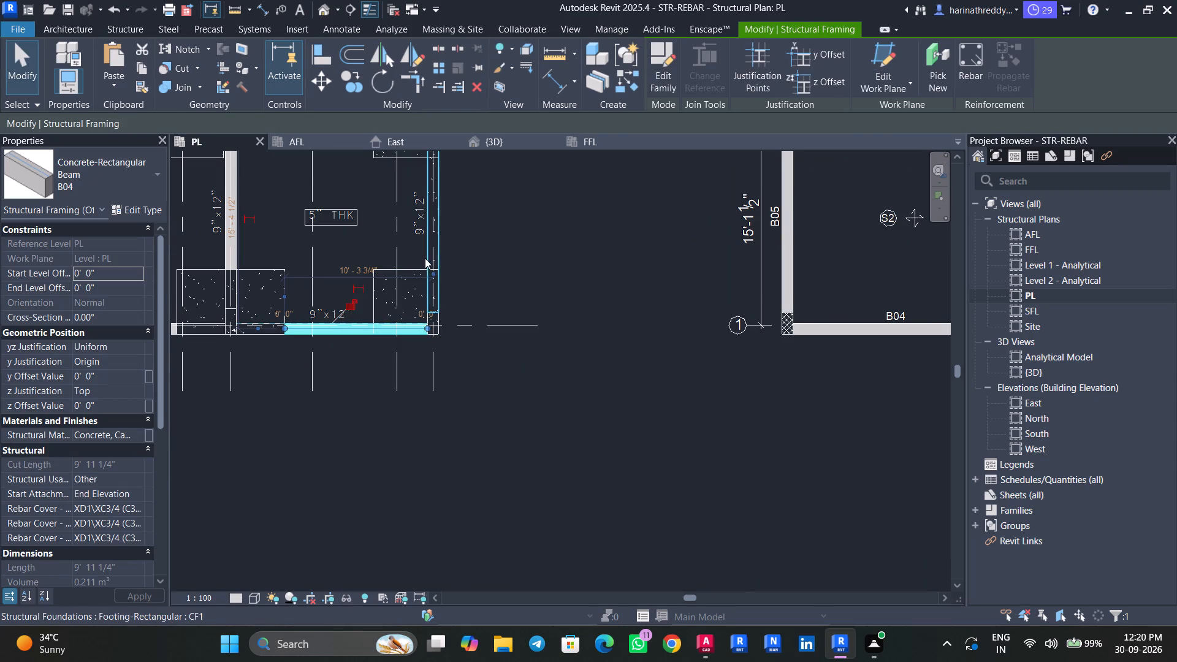
pyautogui.click(431, 253)
pyautogui.scroll(-2, 488, 280)
pyautogui.scroll(1, 488, 280)
pyautogui.moveTo(491, 274); pyautogui.dragTo(510, 360, button='middle')
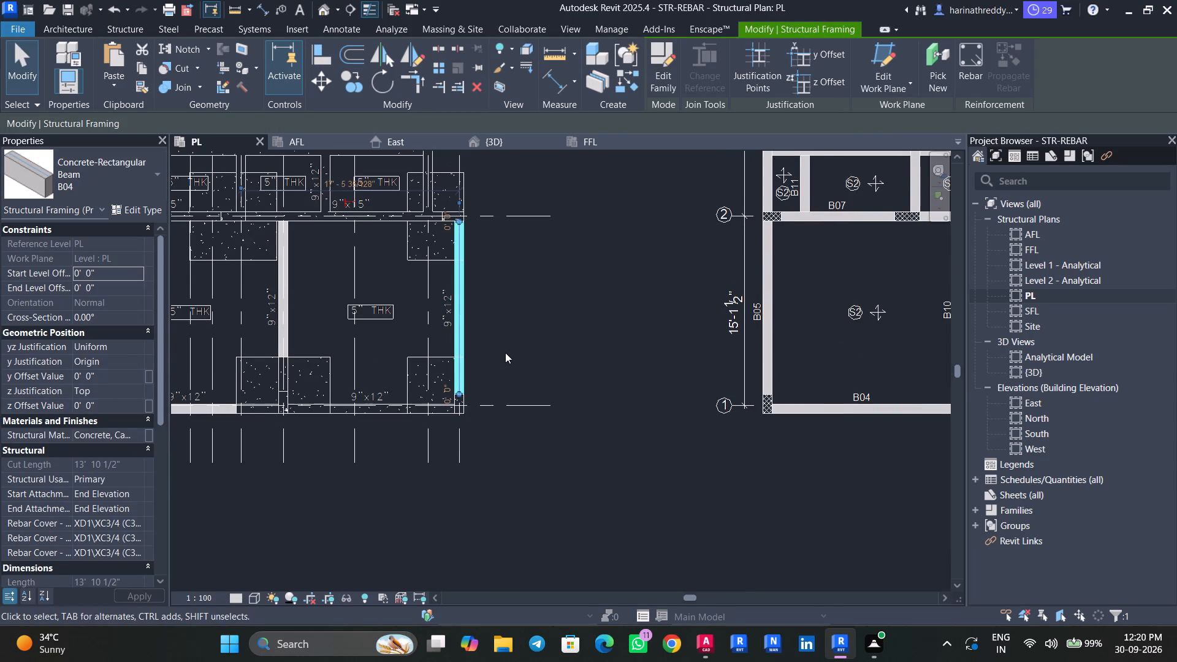
pyautogui.press('Escape')
pyautogui.press('Escape')
pyautogui.scroll(-3, 526, 350)
pyautogui.moveTo(543, 354); pyautogui.dragTo(487, 347, button='middle')
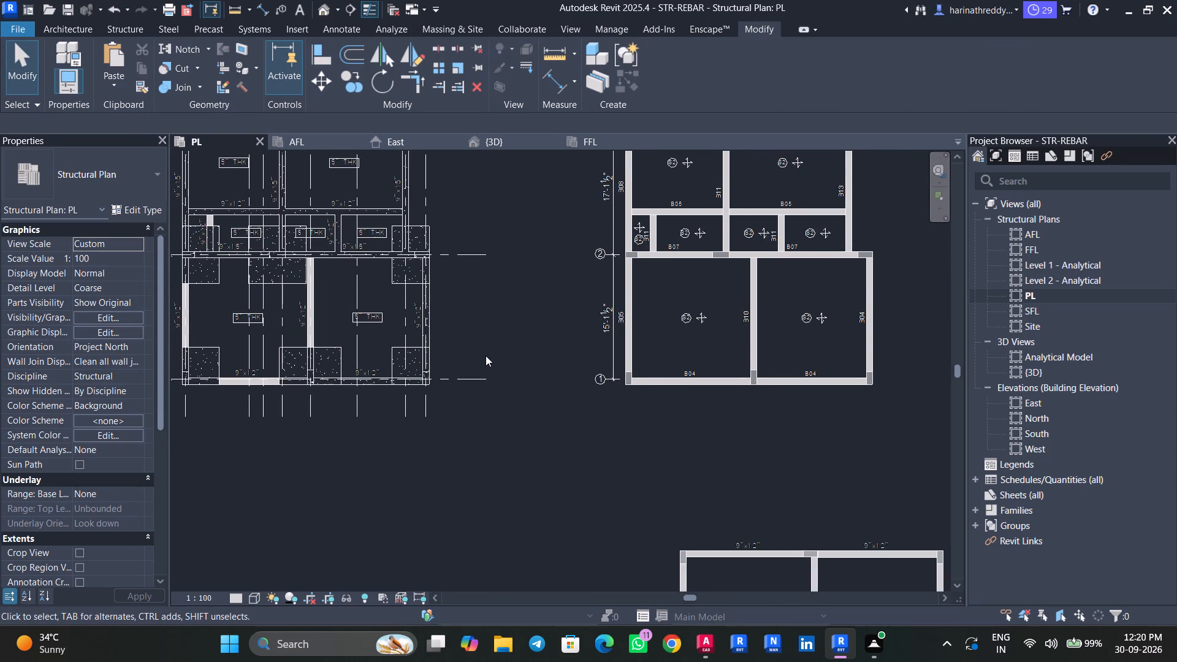
pyautogui.press('Escape')
# Extend the inner end of the grid 1 B04 beam to the middle column's face, making it about 13' 3 3/4" long.
pyautogui.click(365, 376)
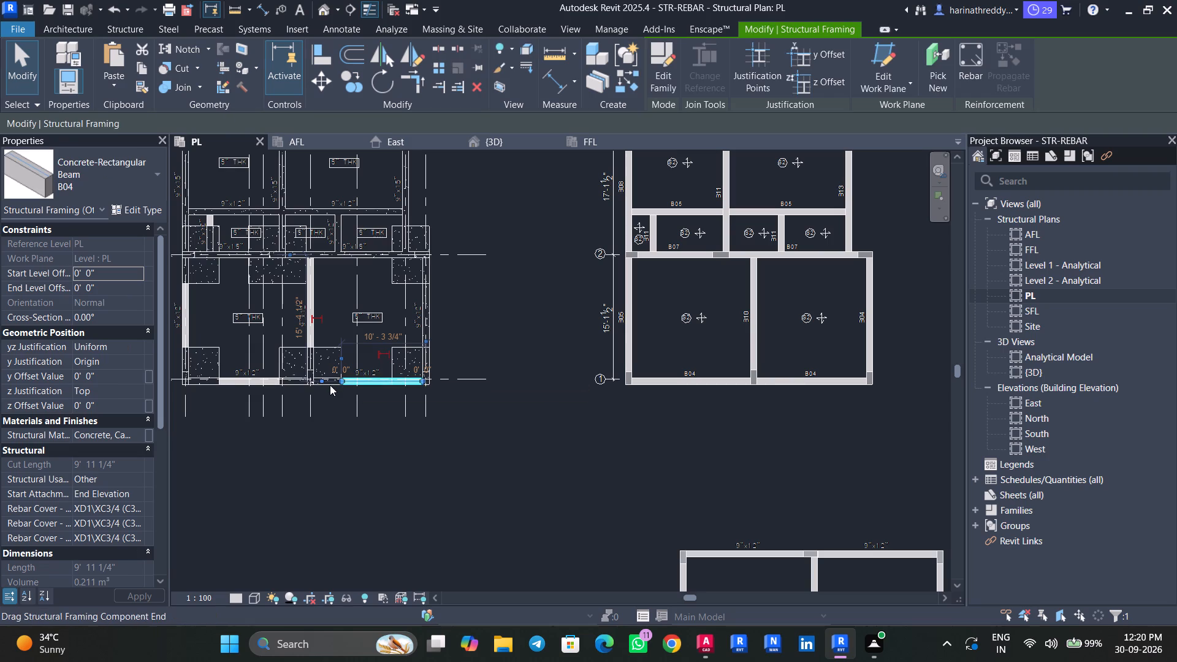
pyautogui.press('Escape')
pyautogui.click(355, 381)
pyautogui.scroll(3, 343, 387)
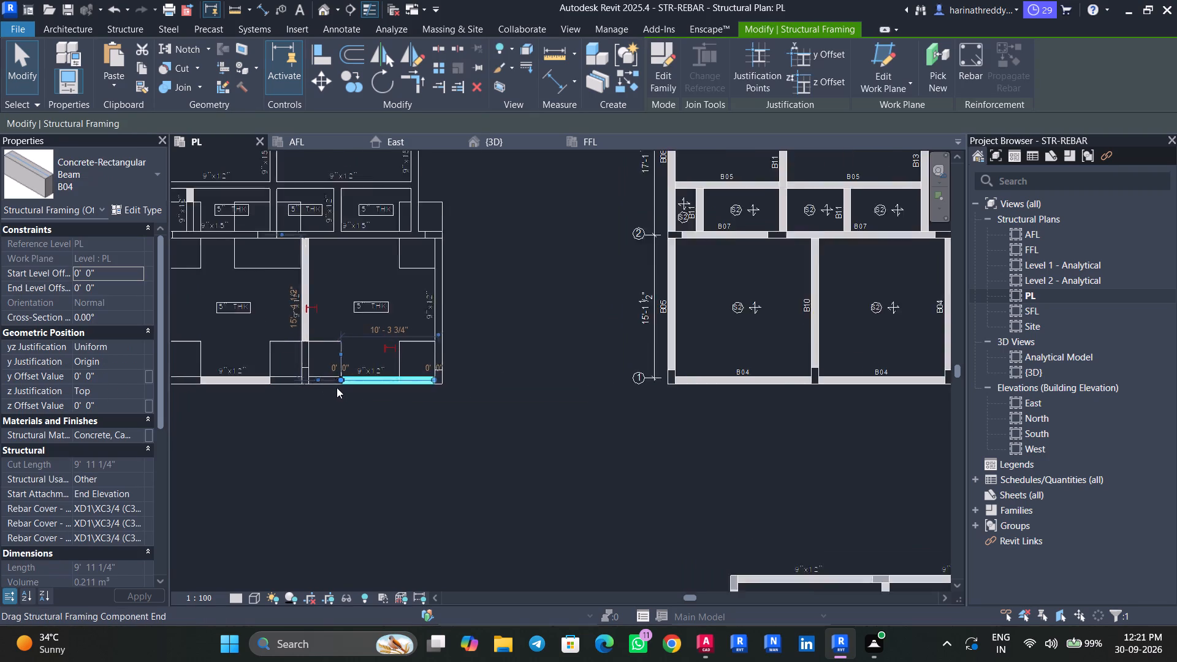
pyautogui.scroll(4, 330, 388)
pyautogui.moveTo(332, 387); pyautogui.dragTo(375, 425, button='middle')
pyautogui.scroll(5, 382, 403)
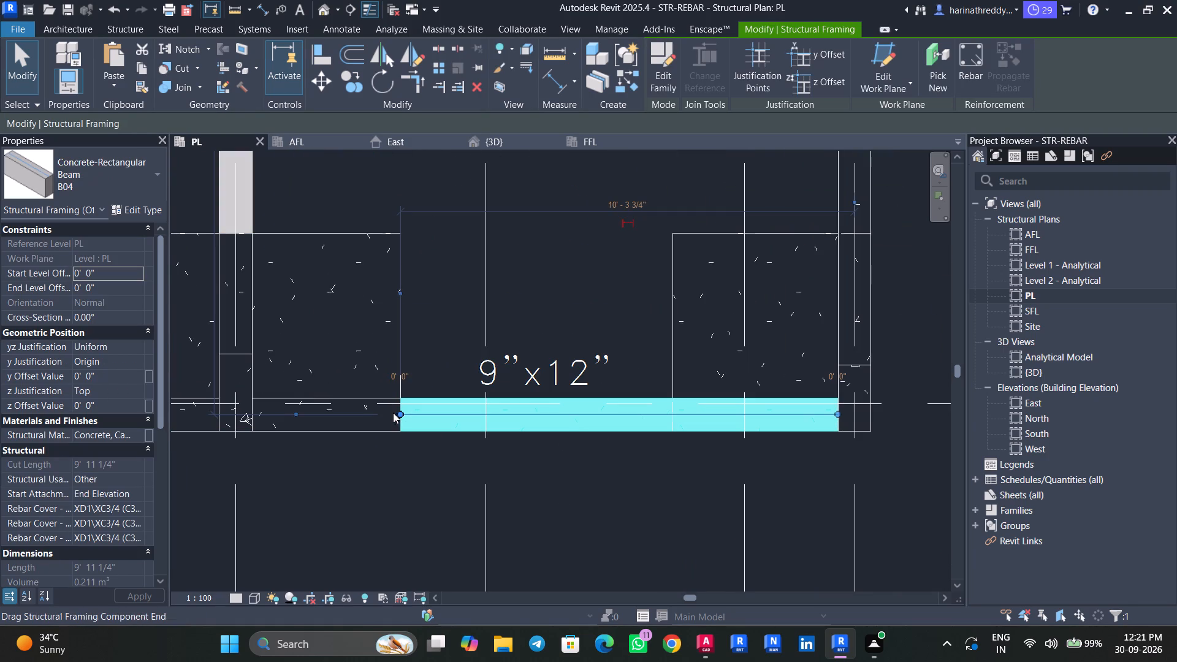
pyautogui.moveTo(400, 413); pyautogui.dragTo(302, 424)
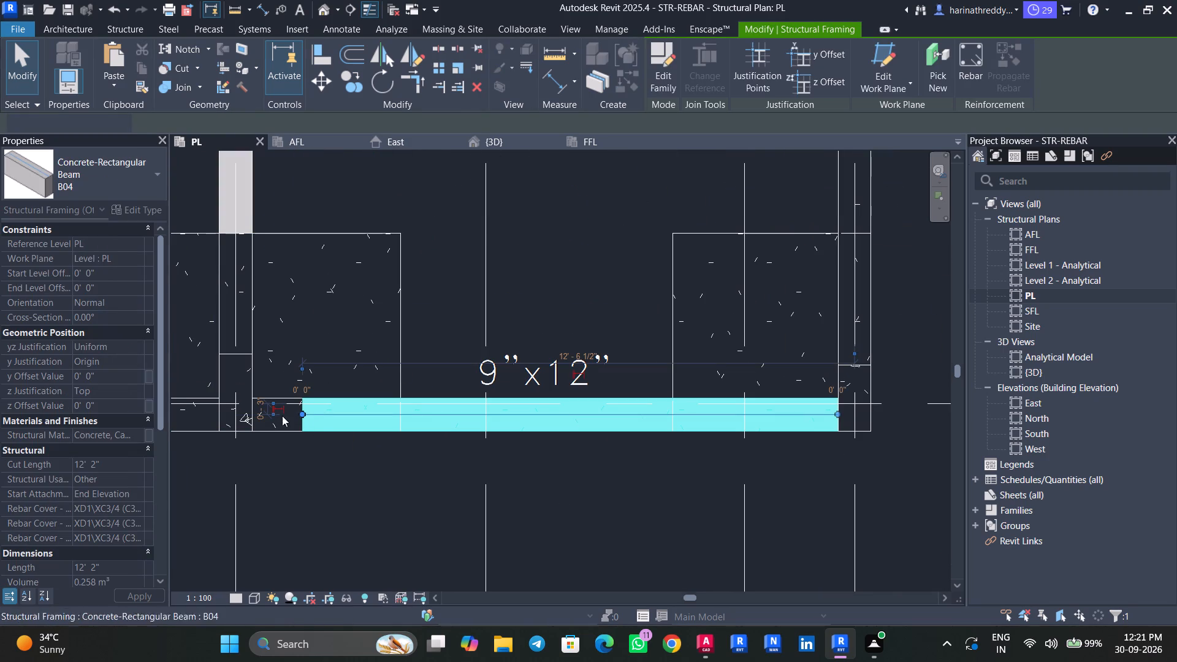
pyautogui.moveTo(303, 412); pyautogui.dragTo(253, 417)
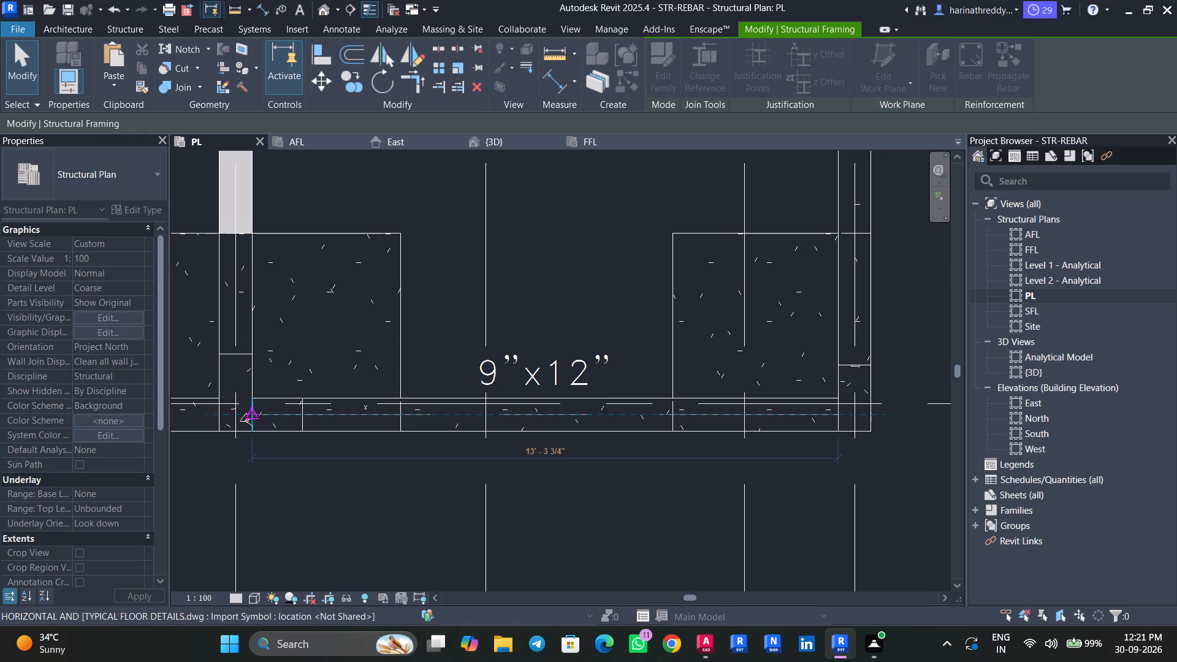
pyautogui.moveTo(253, 417); pyautogui.dragTo(256, 417)
pyautogui.press('Escape')
pyautogui.press('Escape')
# Examine the bay between grids 1 and 2 and the east outer beam against the reference beam layout.
pyautogui.scroll(-8, 303, 458)
pyautogui.scroll(1, 303, 456)
pyautogui.scroll(-7, 303, 456)
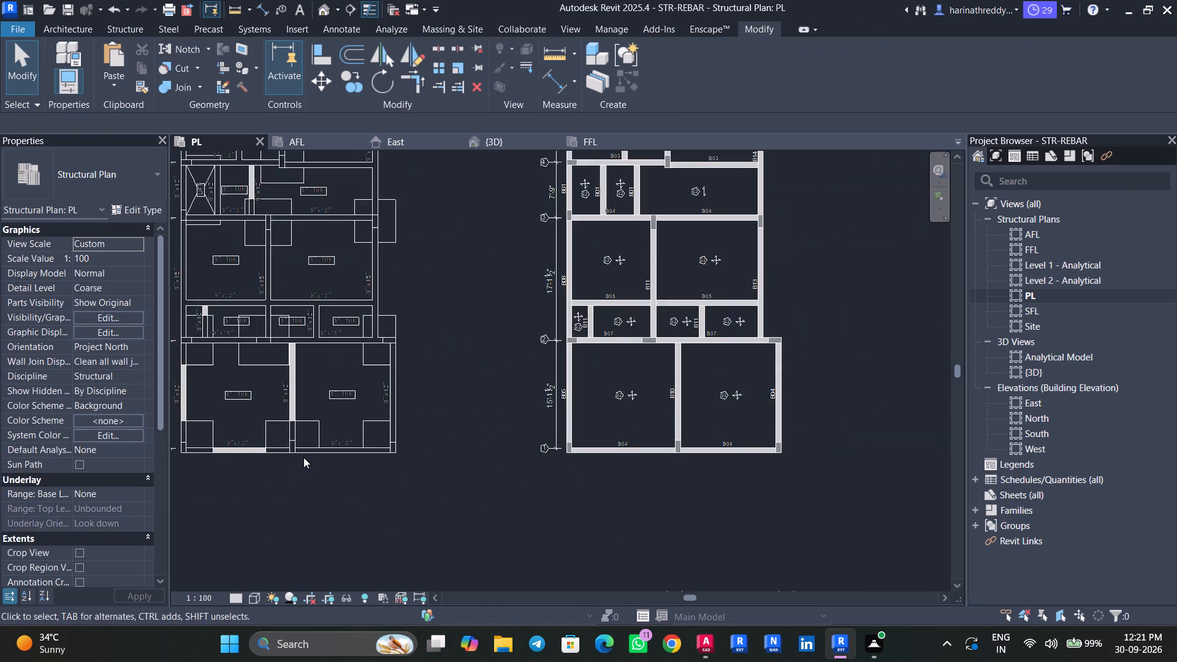
pyautogui.scroll(-2, 303, 457)
pyautogui.scroll(1, 583, 470)
pyautogui.moveTo(577, 473); pyautogui.dragTo(622, 457, button='middle')
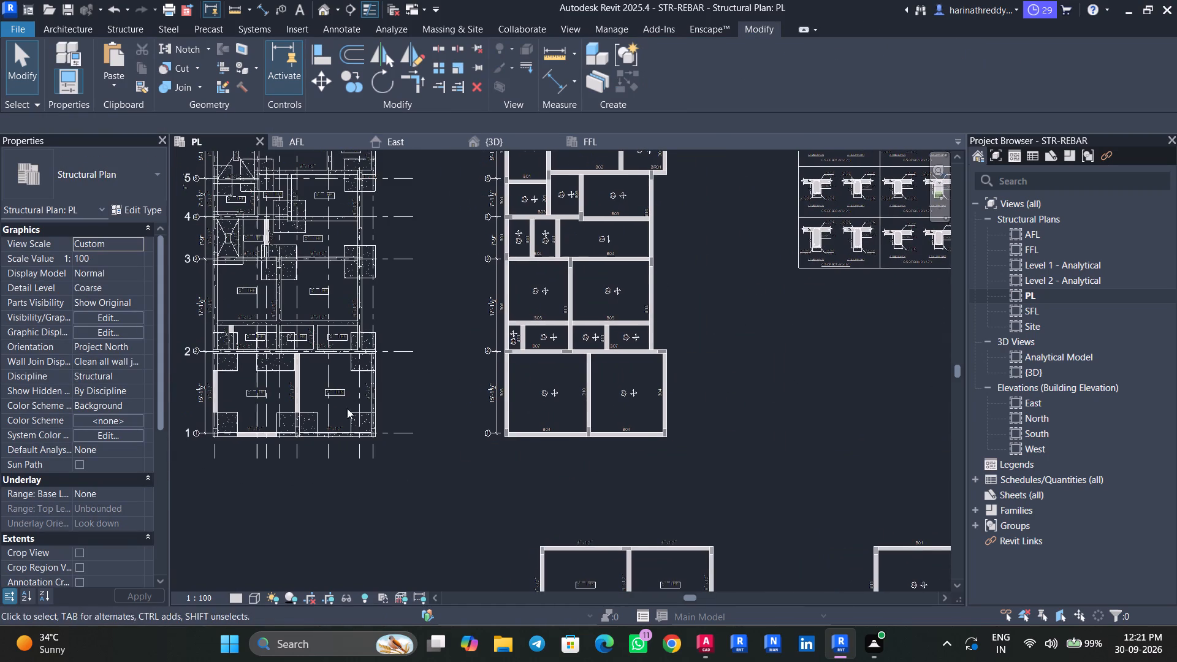
pyautogui.click(377, 385)
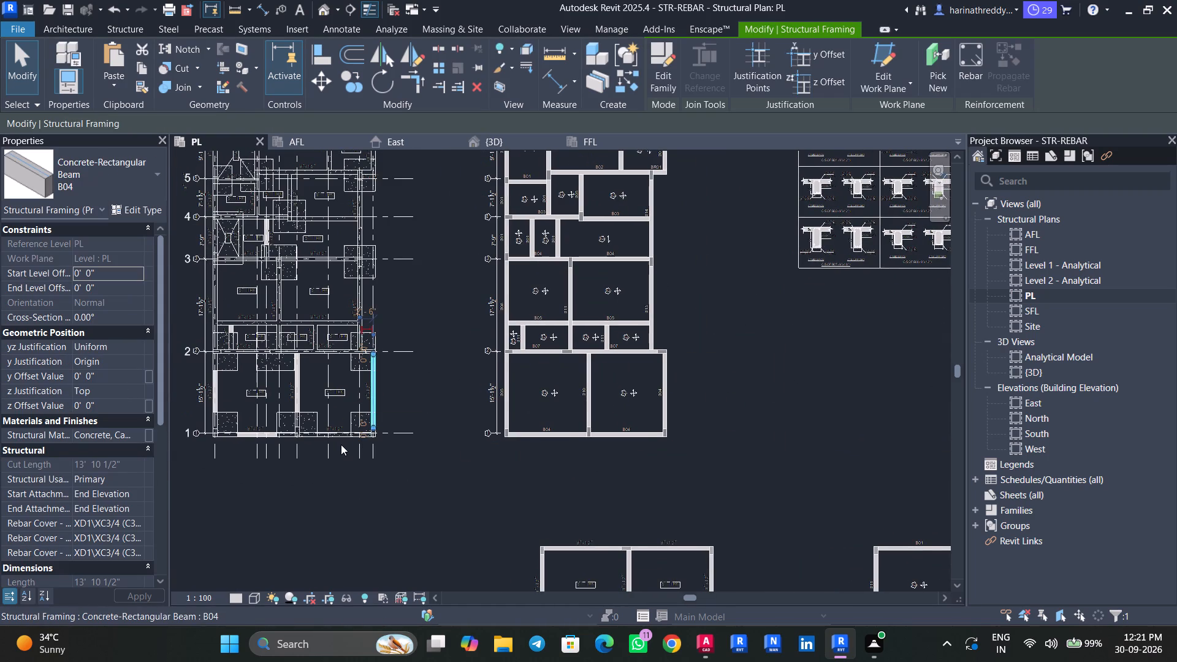
pyautogui.press('Escape')
# Place a matching B04 beam about 14' 5 1/4" long on grid 1, from the middle column to the west corner column.
pyautogui.click(329, 438)
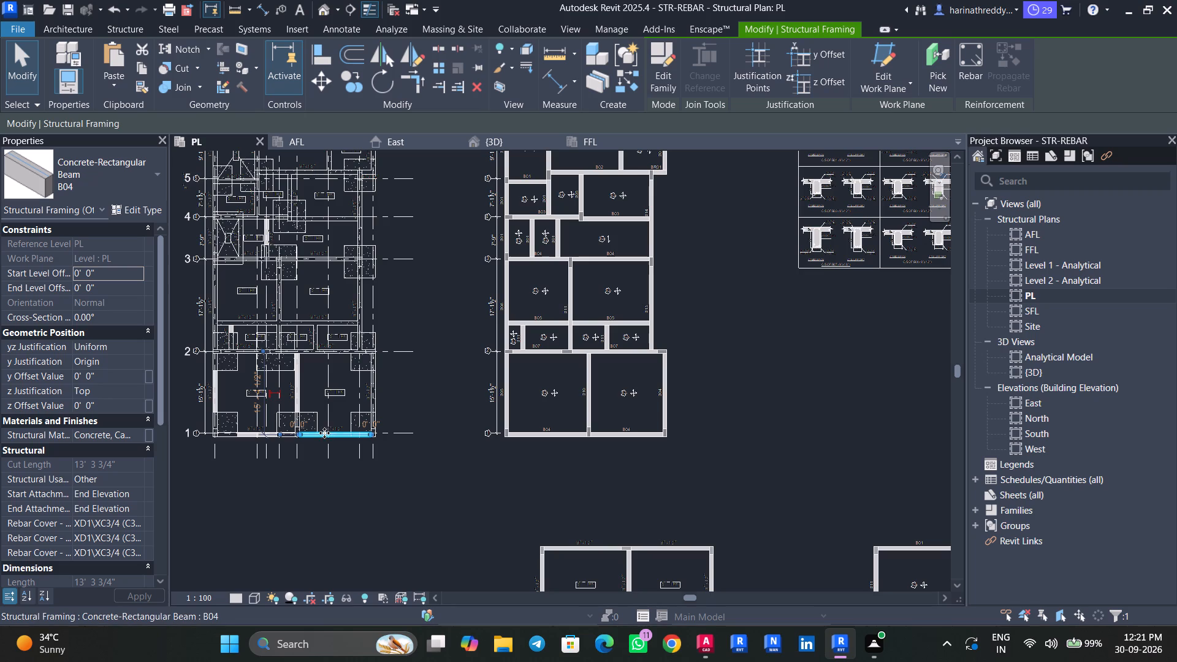
pyautogui.press('c')
pyautogui.press('s')
pyautogui.scroll(9, 277, 439)
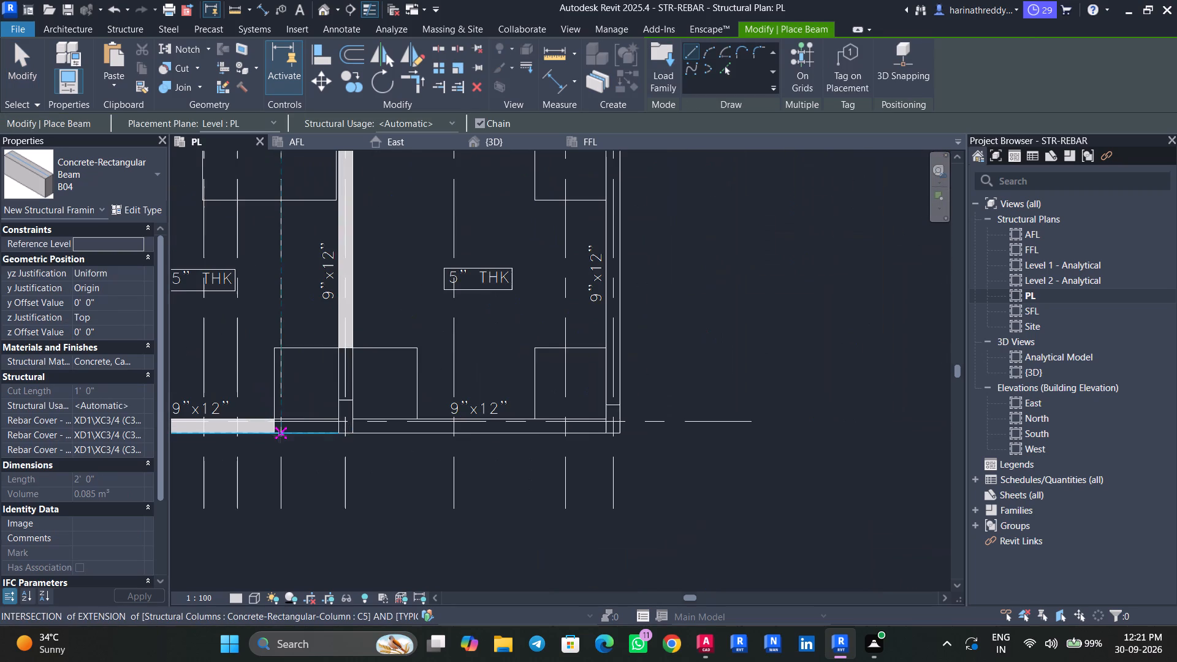
pyautogui.scroll(8, 335, 428)
pyautogui.click(342, 424)
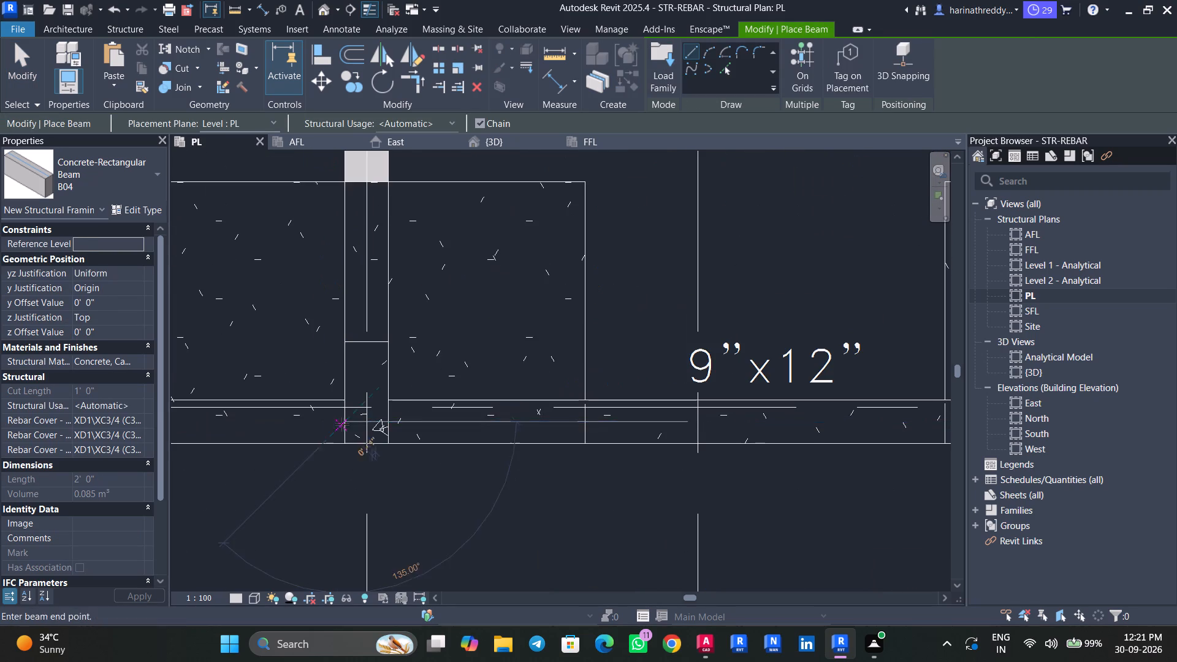
pyautogui.moveTo(283, 422); pyautogui.dragTo(641, 426, button='middle')
pyautogui.moveTo(332, 421); pyautogui.dragTo(627, 435, button='middle')
pyautogui.moveTo(360, 435); pyautogui.dragTo(544, 439, button='middle')
pyautogui.moveTo(387, 440); pyautogui.dragTo(538, 443, button='middle')
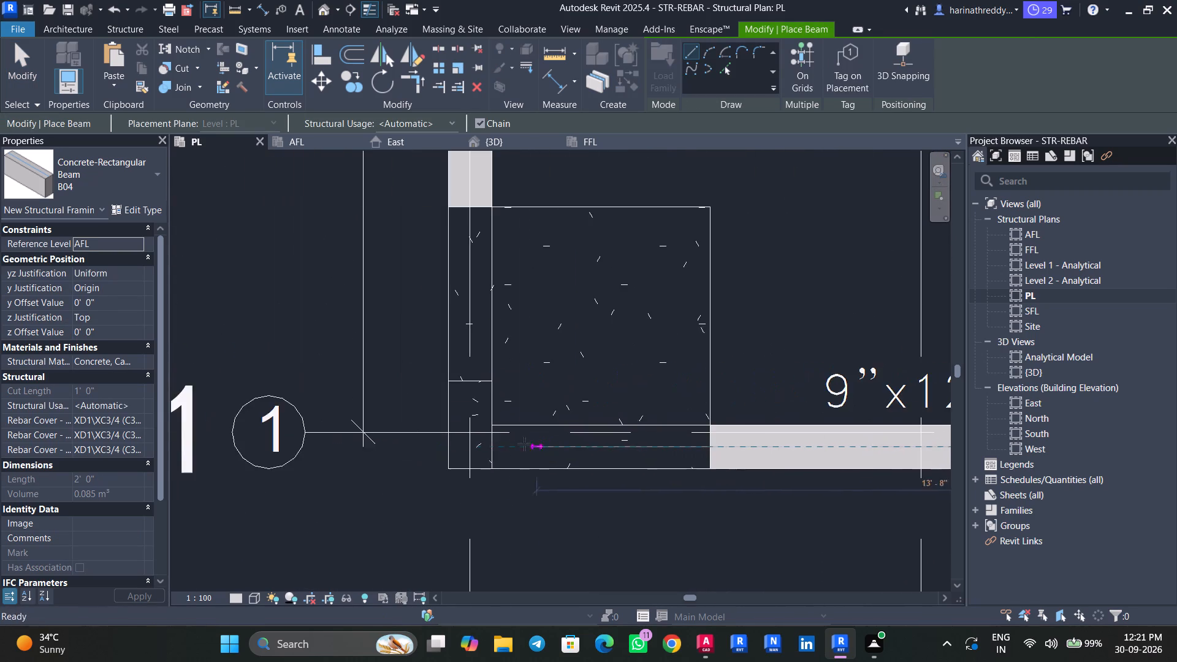
pyautogui.scroll(4, 490, 449)
pyautogui.click(495, 447)
pyautogui.press('Escape')
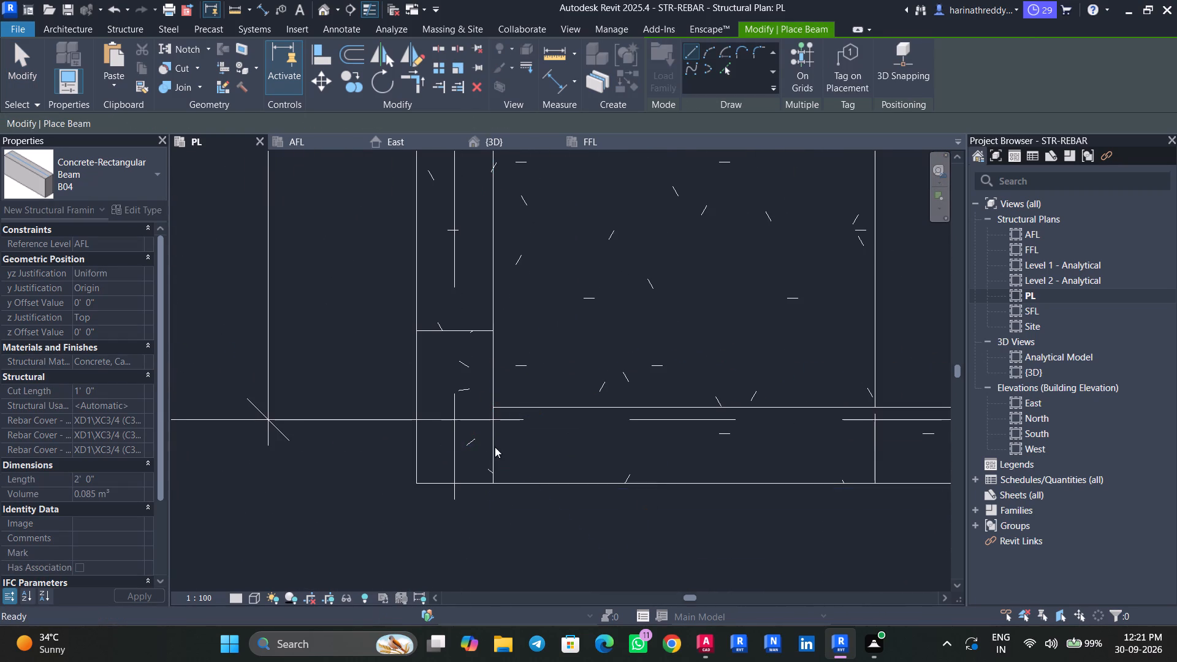
pyautogui.press('Escape')
pyautogui.press('Escape')
pyautogui.press('Escape')
# Inspect the new B04 beam's end at the west corner column and its run along grid 1.
pyautogui.click(527, 432)
pyautogui.scroll(-1, 523, 433)
pyautogui.scroll(17, 533, 420)
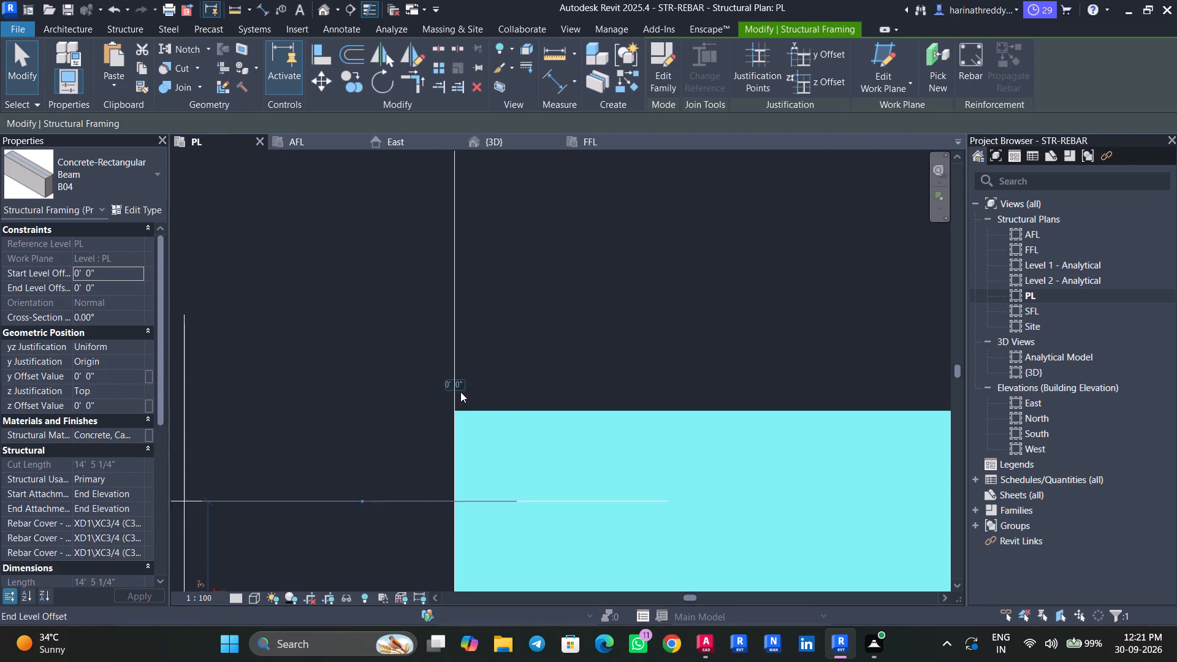
pyautogui.scroll(6, 460, 392)
pyautogui.scroll(-20, 472, 421)
pyautogui.scroll(-6, 472, 421)
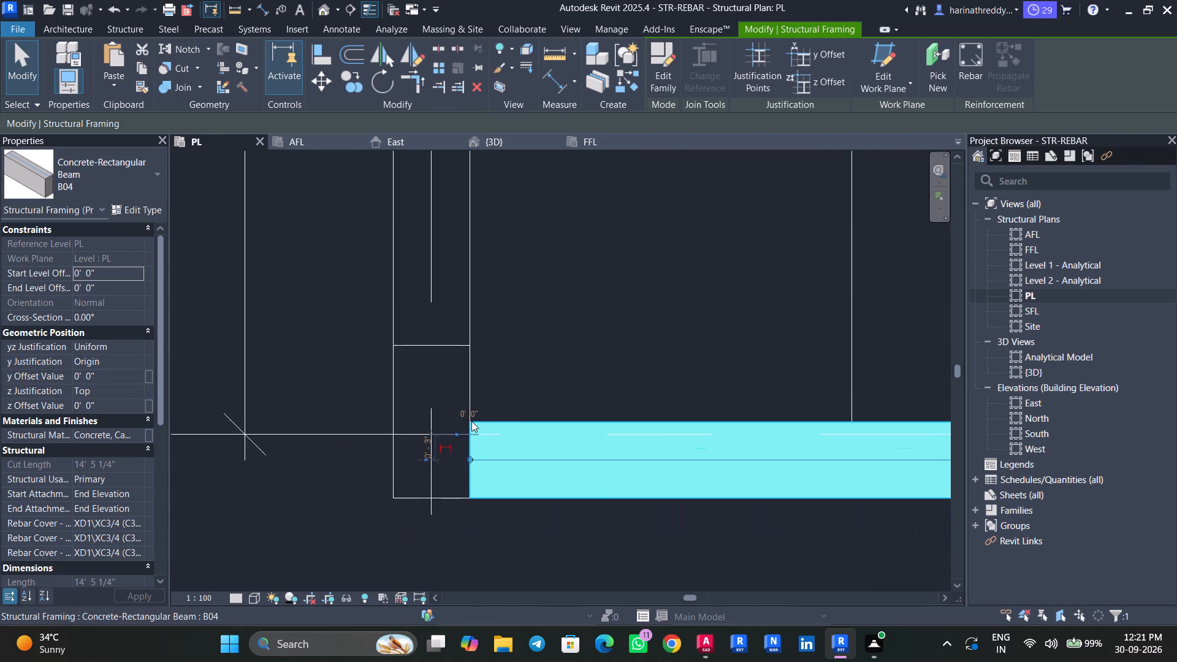
pyautogui.scroll(-11, 471, 421)
pyautogui.moveTo(524, 460); pyautogui.dragTo(398, 465, button='middle')
pyautogui.moveTo(471, 470); pyautogui.dragTo(331, 475, button='middle')
pyautogui.scroll(1, 333, 471)
pyautogui.scroll(-1, 333, 471)
pyautogui.scroll(1, 333, 471)
pyautogui.scroll(-1, 333, 471)
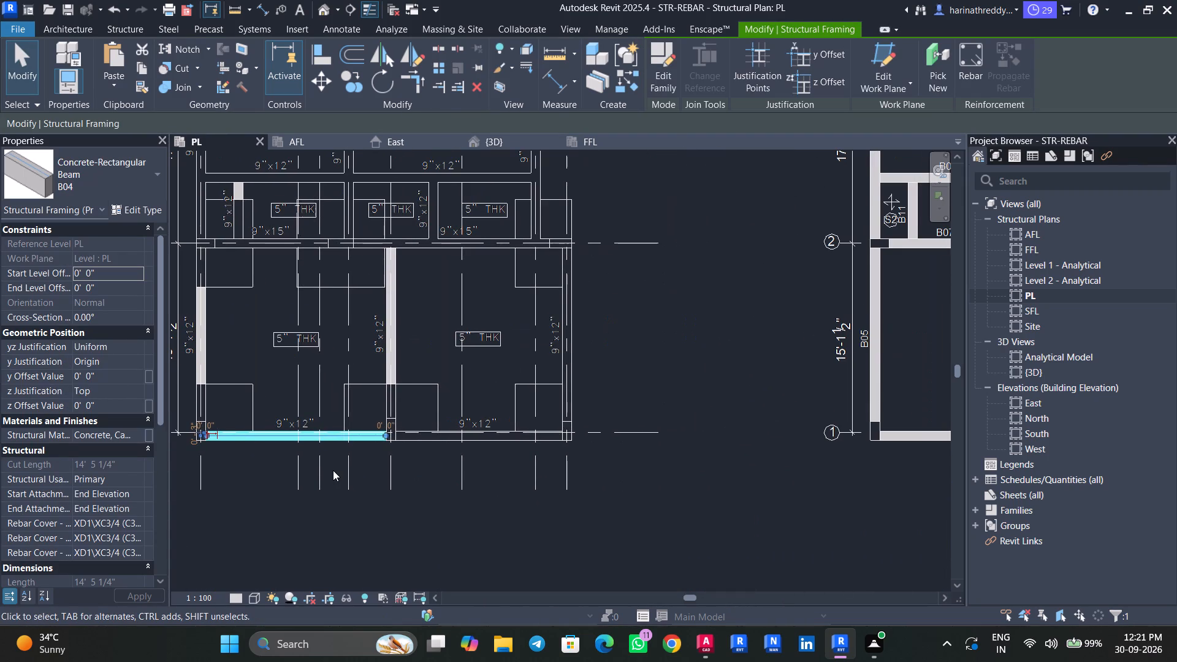
pyautogui.scroll(-2, 371, 463)
# Place a B05 beam about 13' 10 1/2" long on the west outer edge, from the grid 1 corner column to the grid 2 column.
pyautogui.press('c')
pyautogui.press('s')
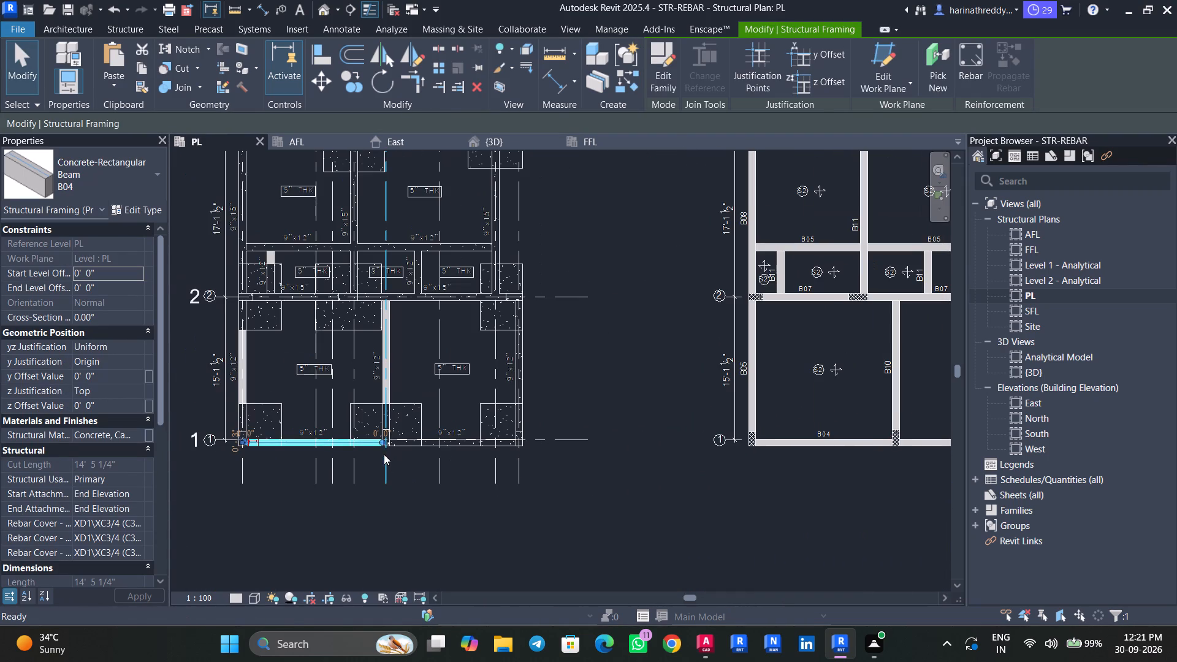
pyautogui.click(104, 185)
pyautogui.click(55, 242)
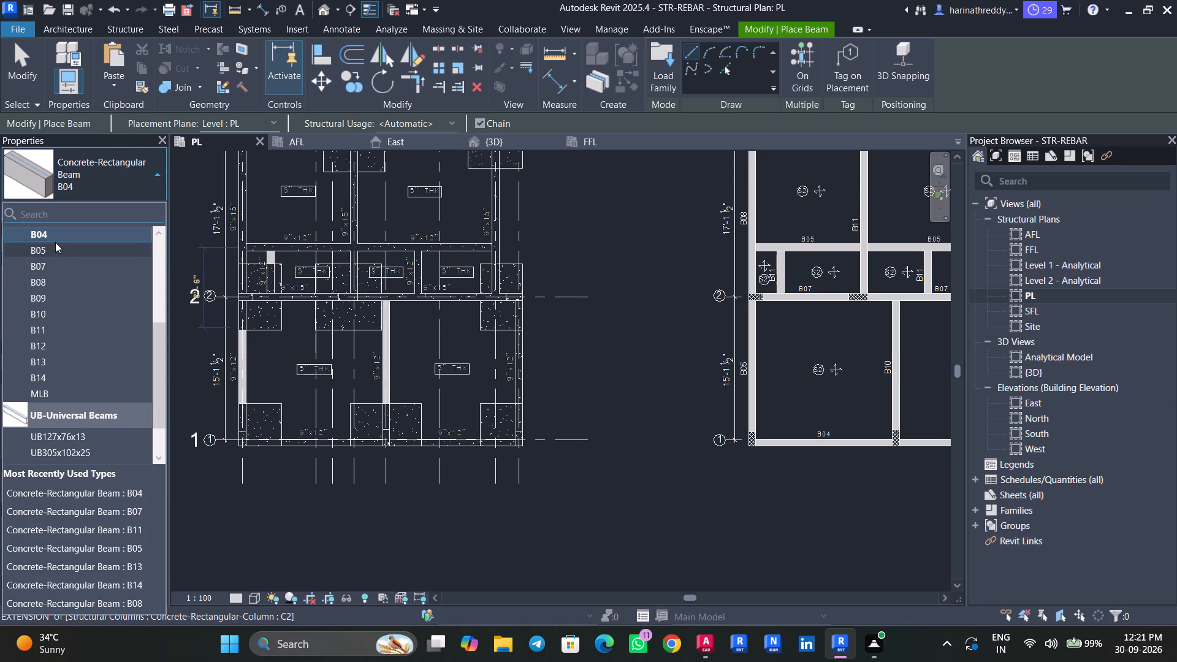
pyautogui.click(96, 183)
pyautogui.click(50, 251)
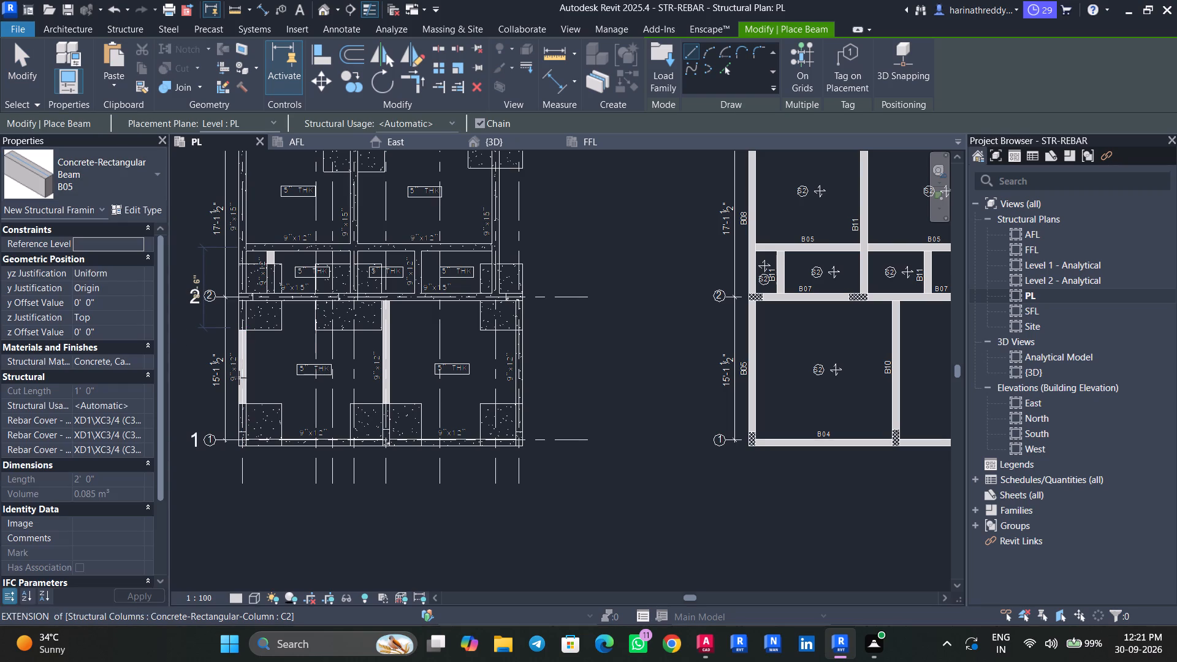
pyautogui.scroll(14, 232, 428)
pyautogui.click(270, 437)
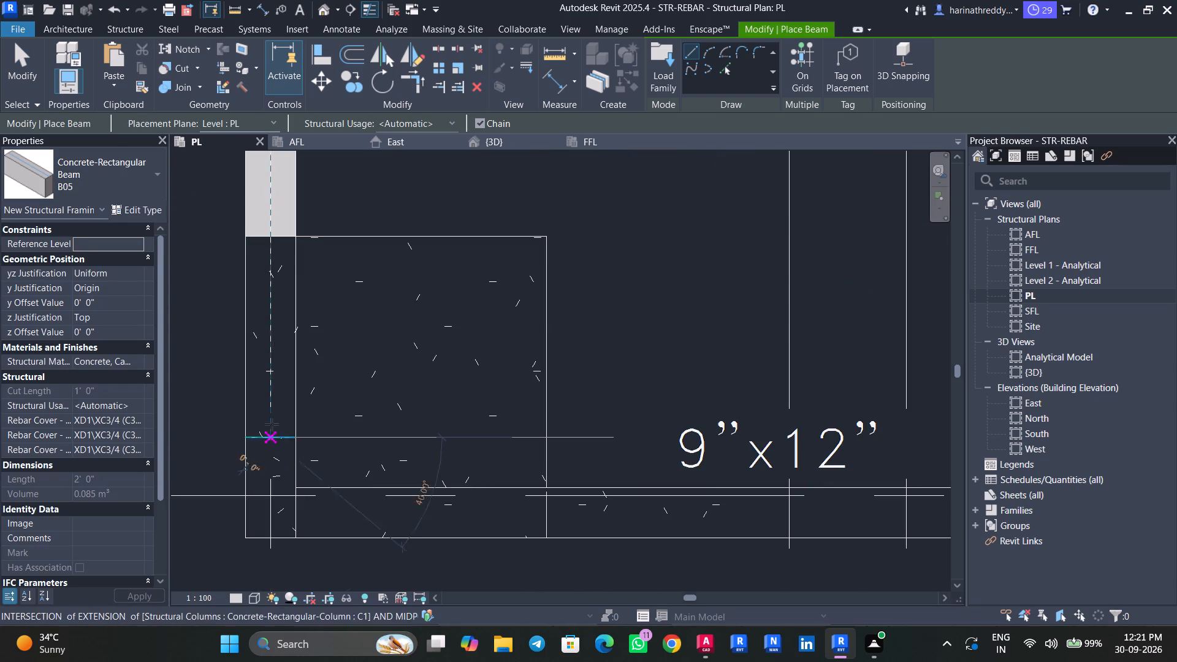
pyautogui.scroll(-5, 275, 316)
pyautogui.moveTo(279, 278); pyautogui.dragTo(253, 480, button='middle')
pyautogui.moveTo(243, 237); pyautogui.dragTo(205, 479, button='middle')
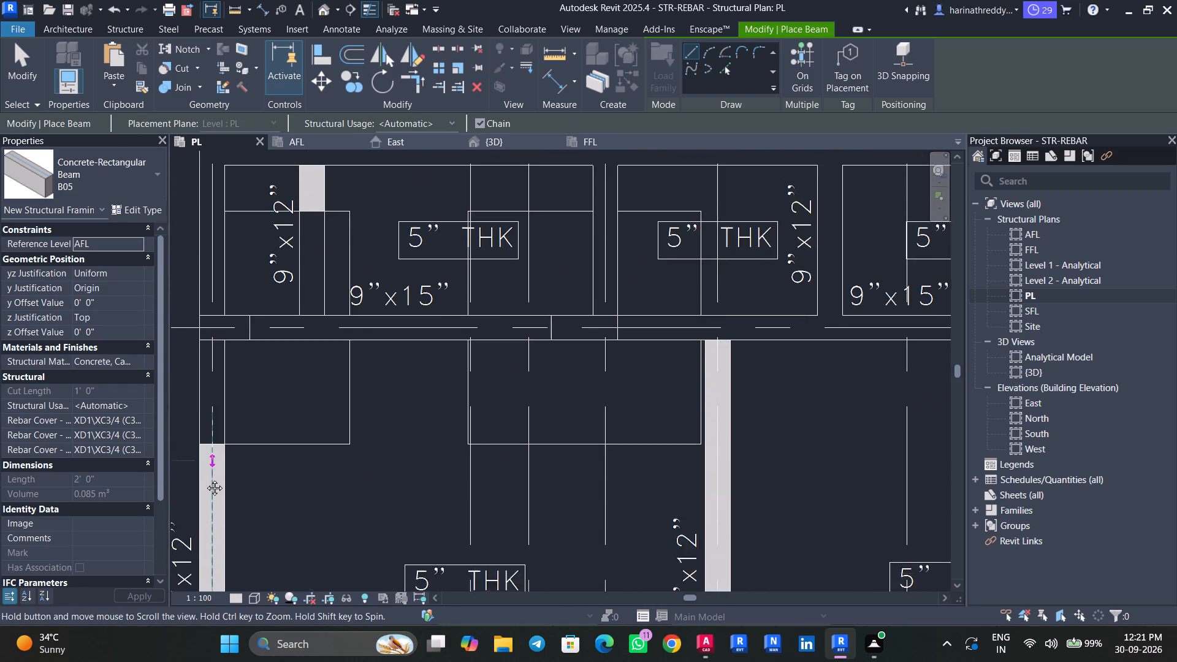
pyautogui.scroll(1, 205, 479)
pyautogui.moveTo(205, 479); pyautogui.dragTo(205, 478, button='middle')
pyautogui.scroll(7, 199, 369)
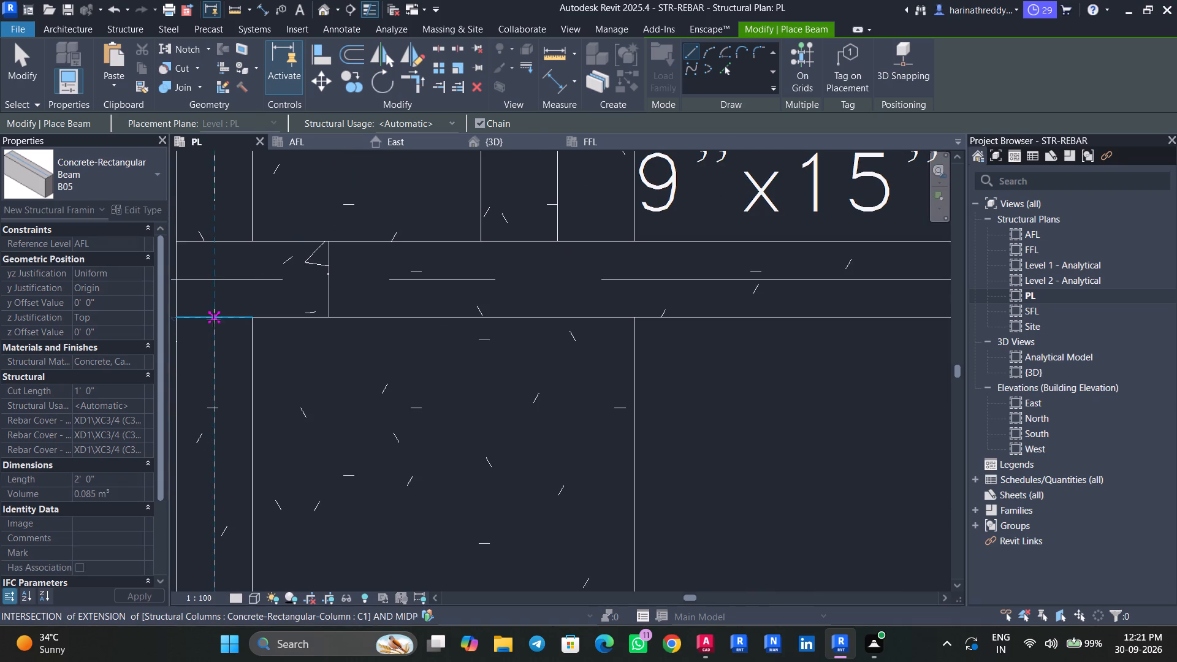
pyautogui.click(213, 320)
pyautogui.press('Escape')
pyautogui.press('Escape')
pyautogui.press('Escape')
# Check the types of the west and east outer beams between grids 1 and 2 against the reference beam layout.
pyautogui.click(229, 348)
pyautogui.scroll(-3, 229, 349)
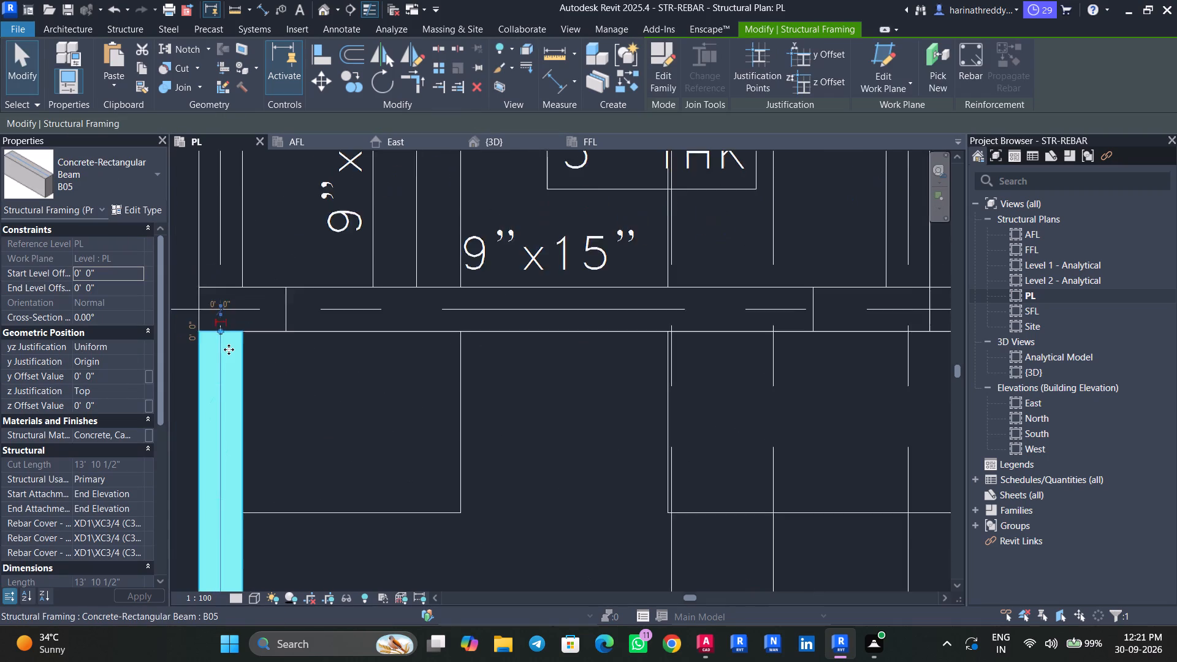
pyautogui.scroll(-12, 229, 349)
pyautogui.press('Escape')
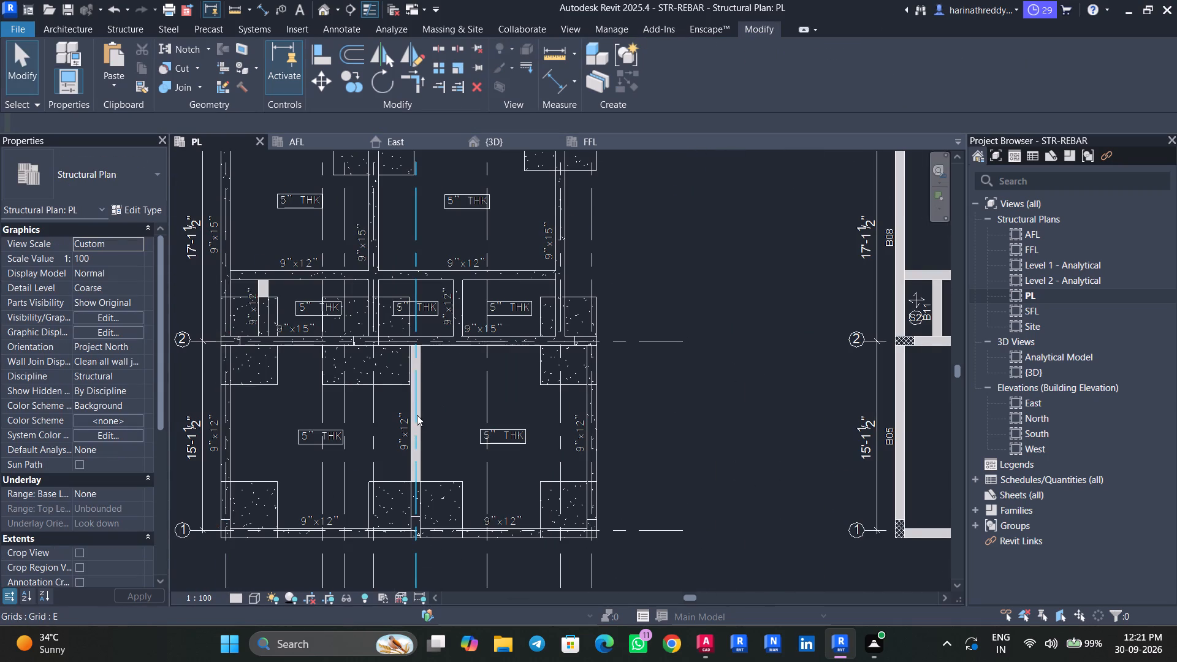
pyautogui.moveTo(430, 420); pyautogui.dragTo(370, 421, button='middle')
pyautogui.scroll(-3, 440, 433)
pyautogui.moveTo(433, 433); pyautogui.dragTo(391, 432, button='middle')
pyautogui.press('Escape')
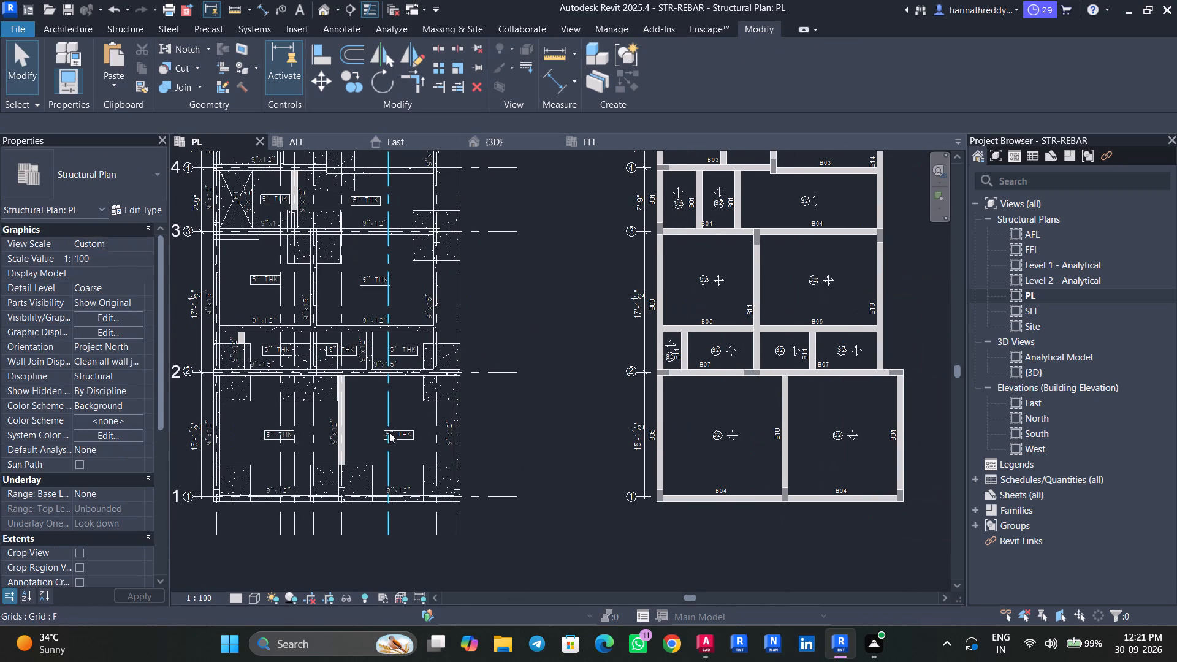
pyautogui.press('Escape')
pyautogui.press('Escape')
pyautogui.click(463, 443)
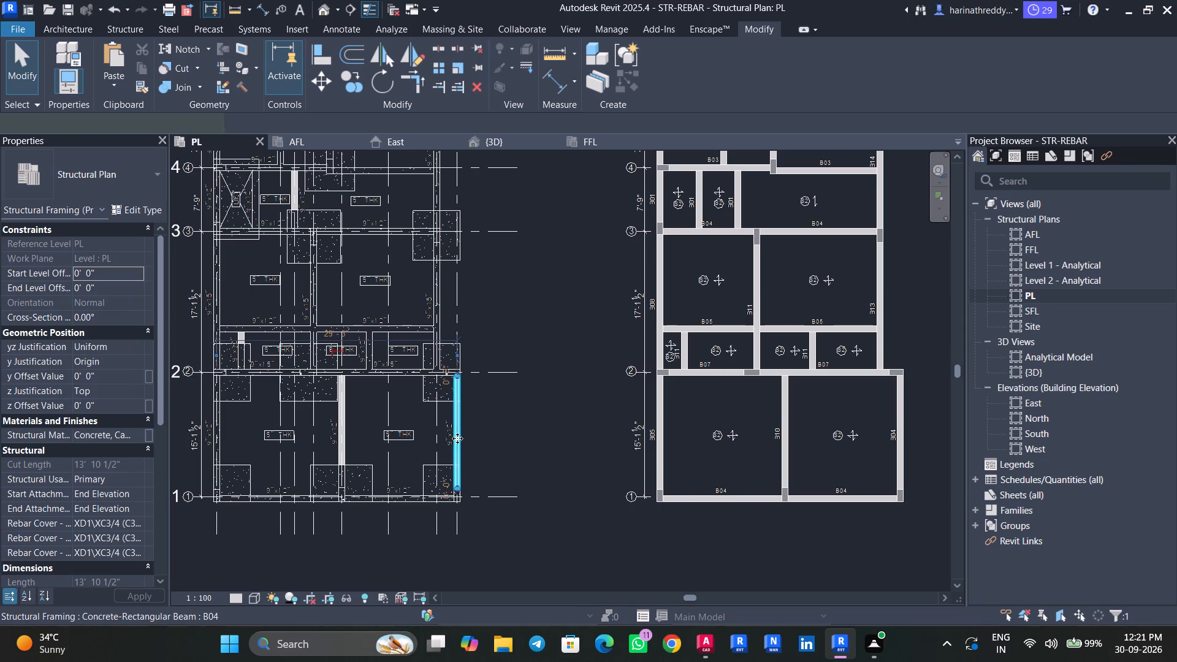
pyautogui.press('Escape')
pyautogui.press('Escape')
pyautogui.press('Escape')
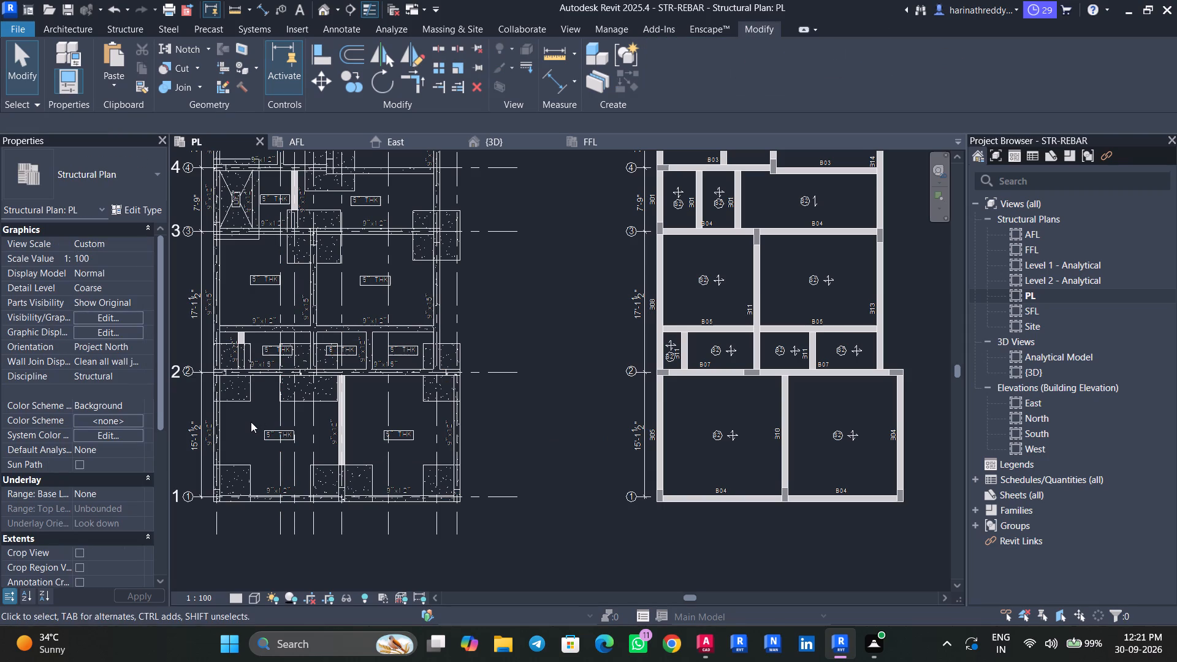
pyautogui.click(221, 422)
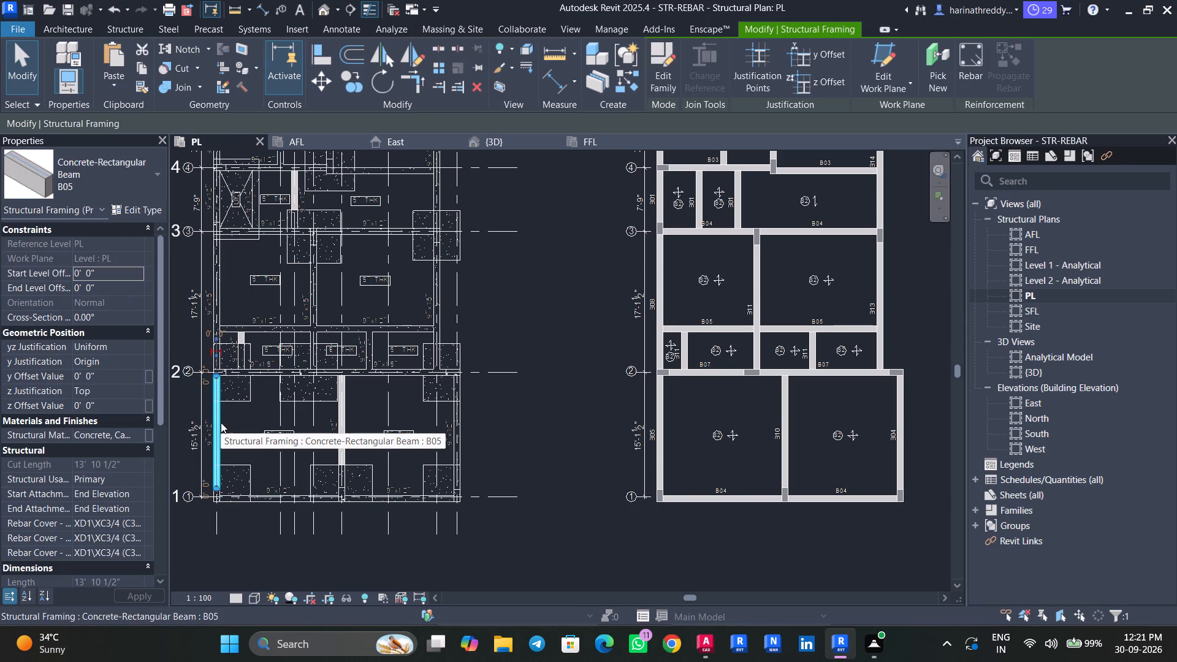
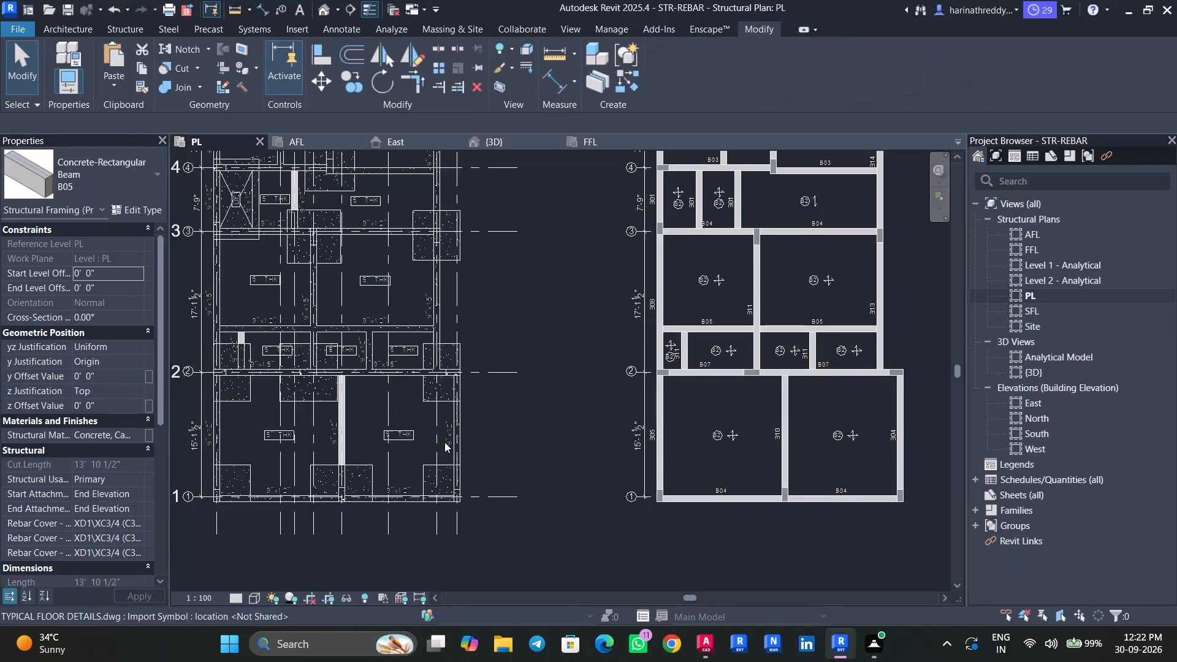
# Place a B10 beam about 14' long from the middle column on grid 1 to the grid 2 beam.
pyautogui.press('Escape')
pyautogui.click(450, 441)
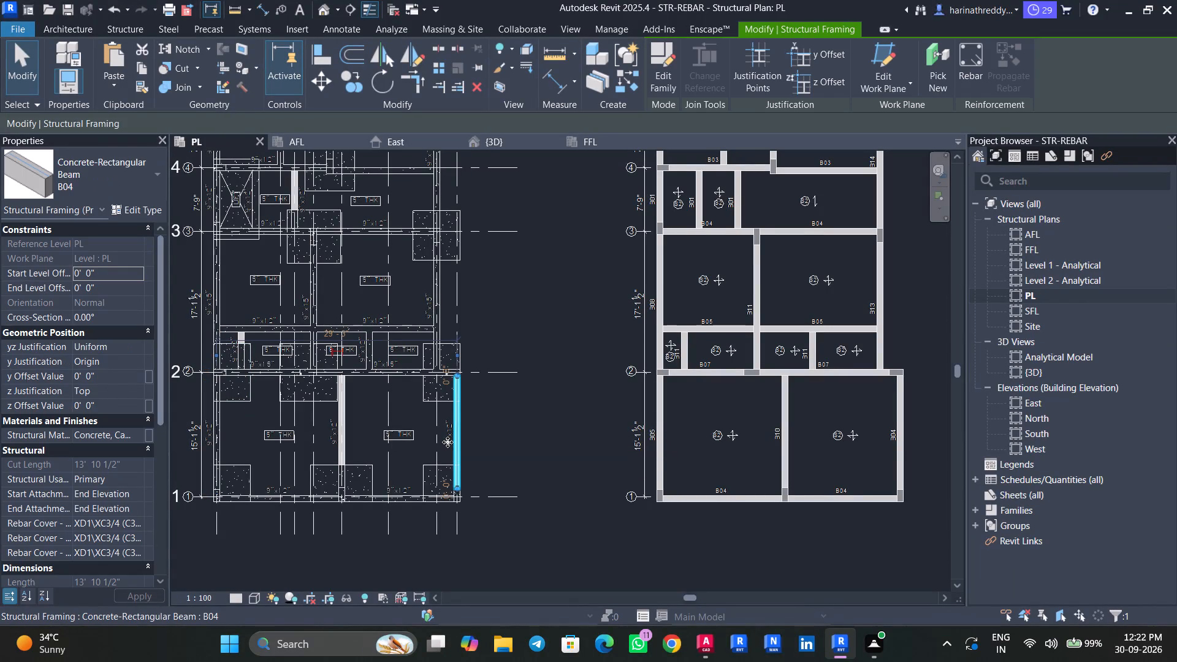
pyautogui.write('CS')
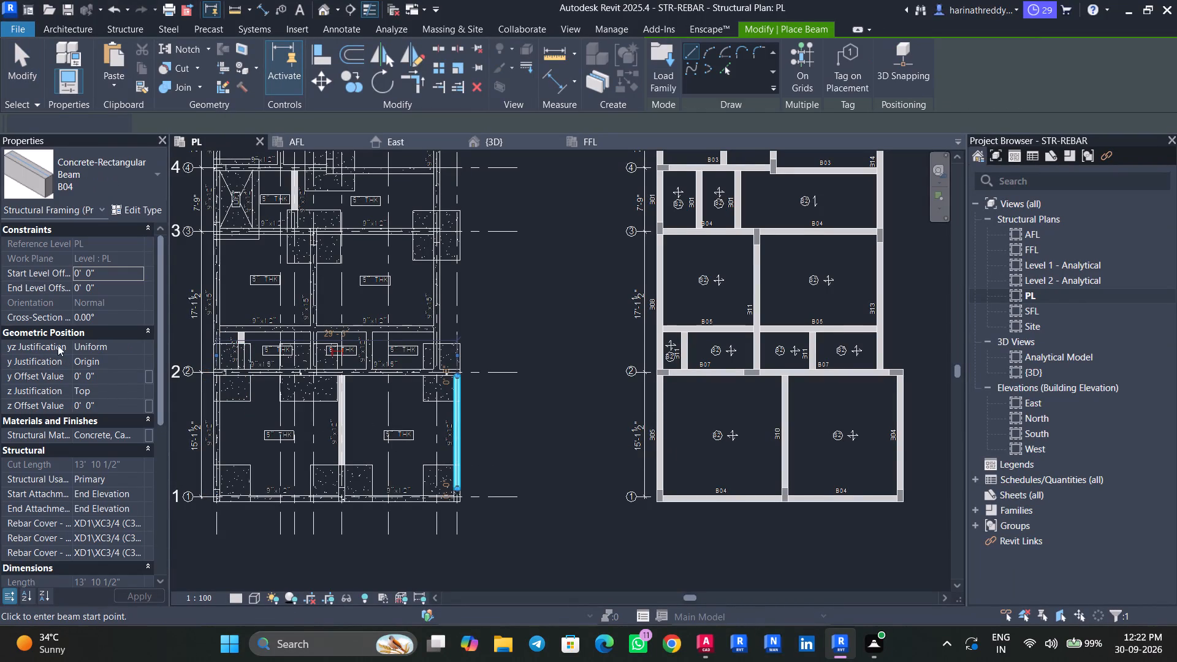
pyautogui.click(91, 187)
pyautogui.click(72, 314)
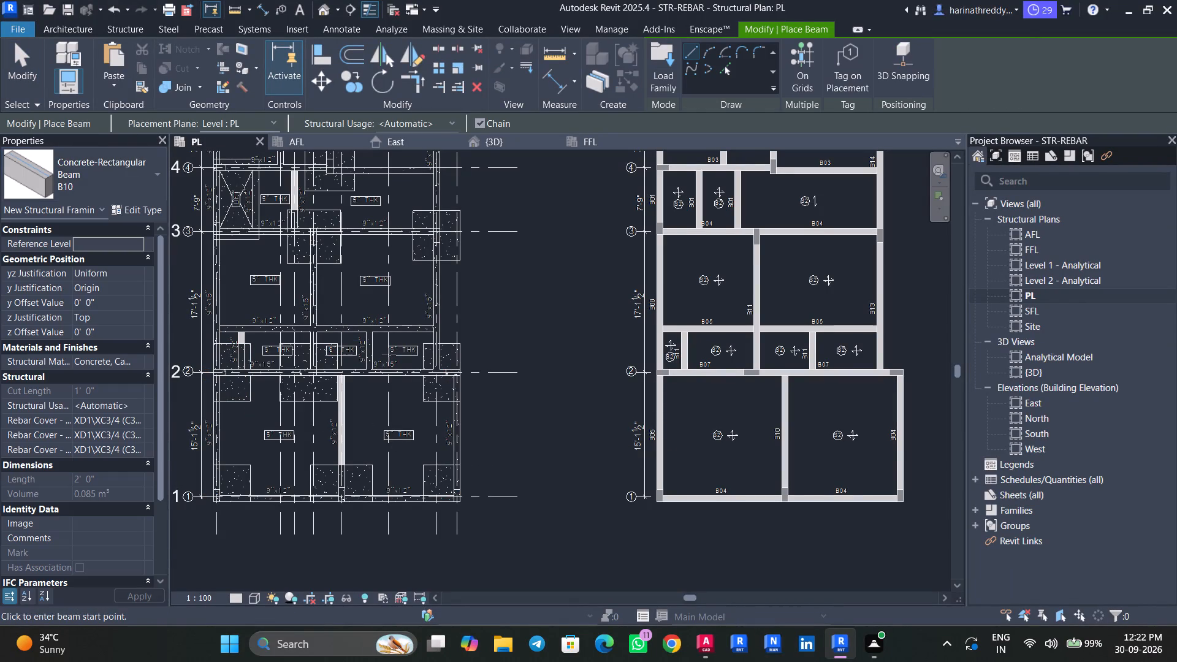
pyautogui.scroll(5, 347, 382)
pyautogui.moveTo(330, 471); pyautogui.dragTo(358, 335, button='middle')
pyautogui.scroll(2, 373, 433)
pyautogui.scroll(-1, 373, 433)
pyautogui.scroll(5, 373, 433)
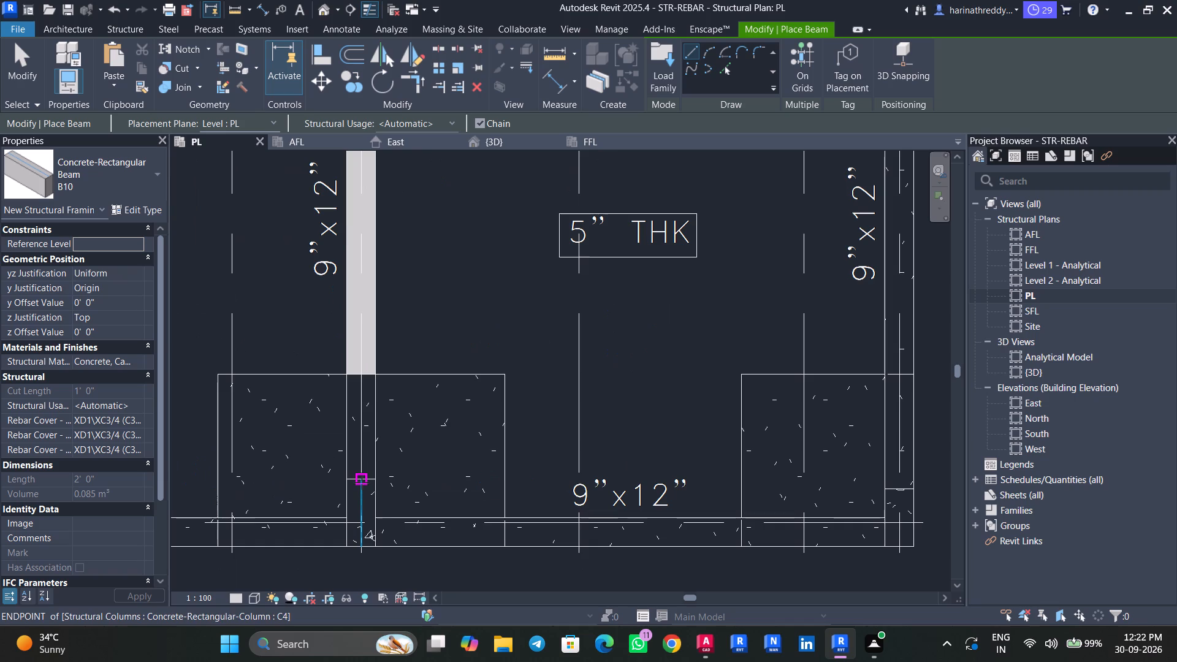
pyautogui.click(362, 481)
pyautogui.moveTo(367, 245); pyautogui.dragTo(346, 571, button='middle')
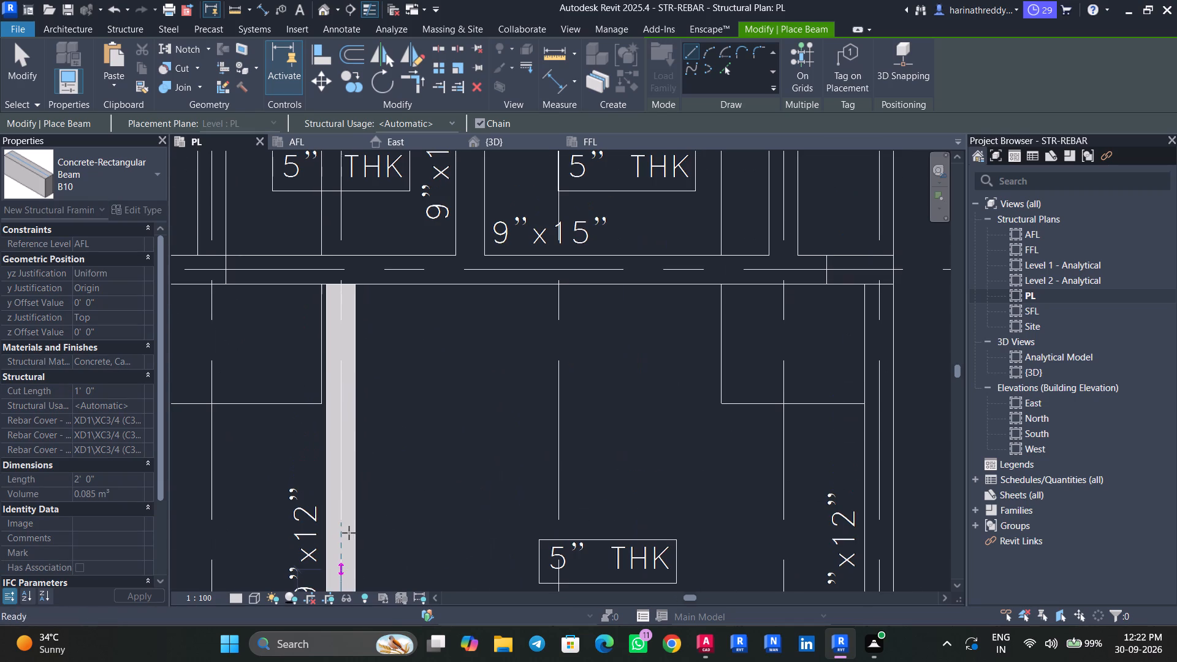
pyautogui.click(342, 285)
pyautogui.press('Escape')
pyautogui.press('Escape')
pyautogui.press('Escape')
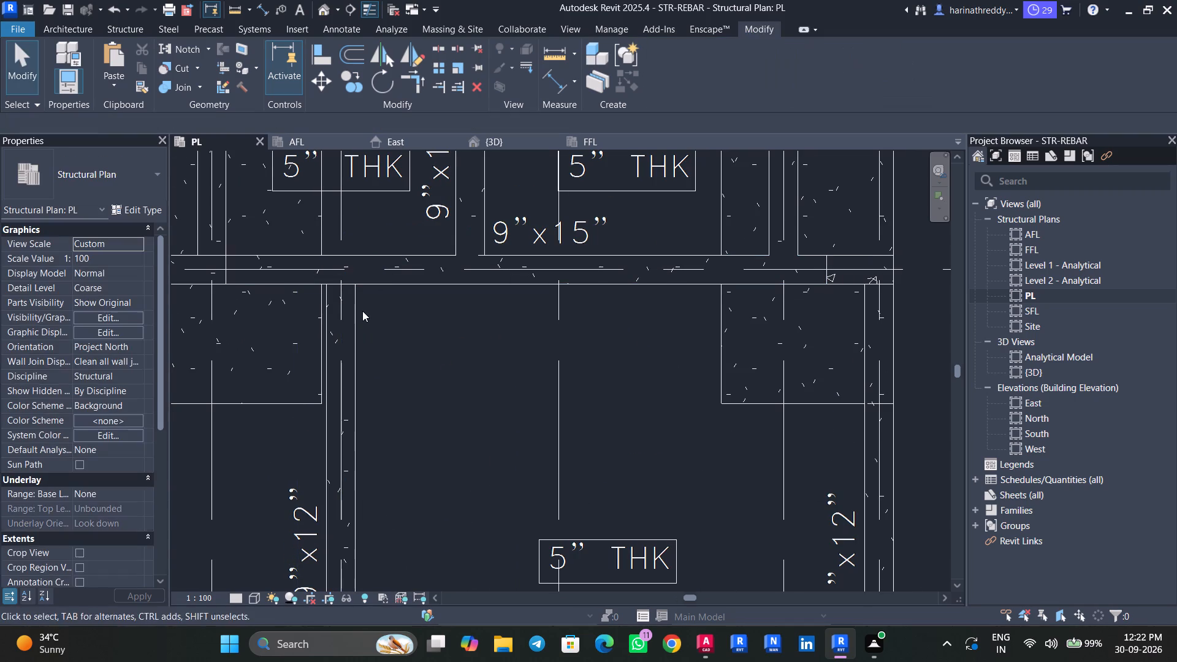
# Inspect the new B10 beam's type and its end at the grid 2 beam.
pyautogui.click(352, 313)
pyautogui.scroll(10, 297, 308)
pyautogui.press('Escape')
pyautogui.press('Escape')
pyautogui.click(424, 352)
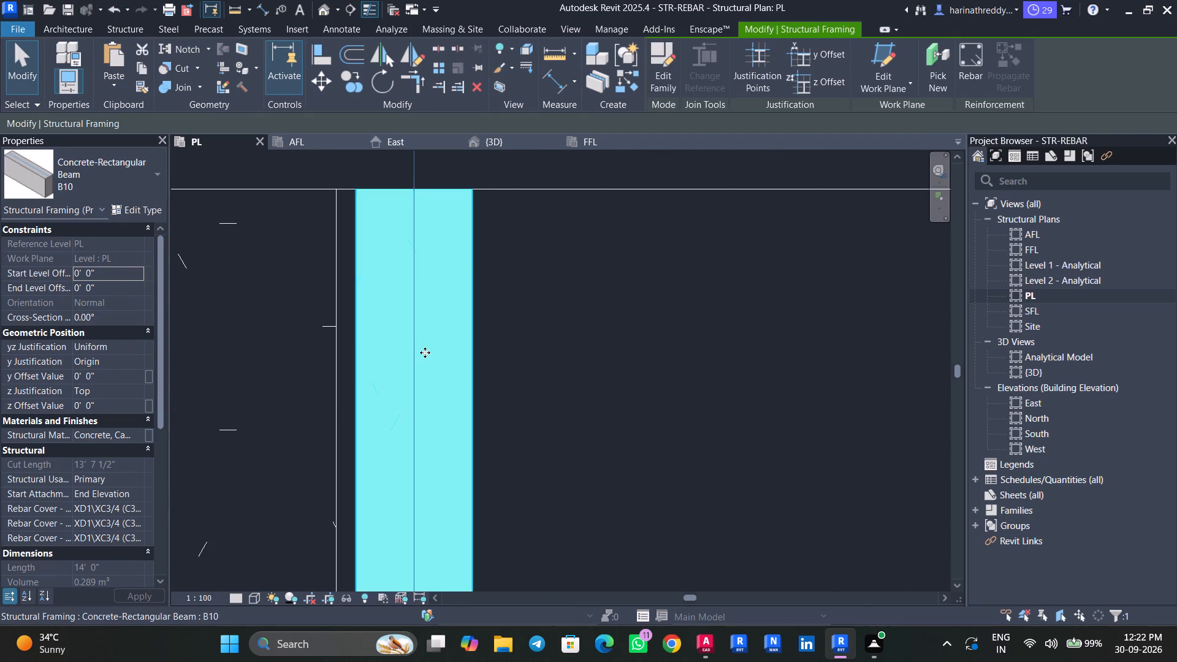
pyautogui.scroll(-15, 425, 352)
pyautogui.scroll(1, 425, 349)
pyautogui.scroll(-6, 425, 349)
pyautogui.press('Escape')
pyautogui.press('Escape')
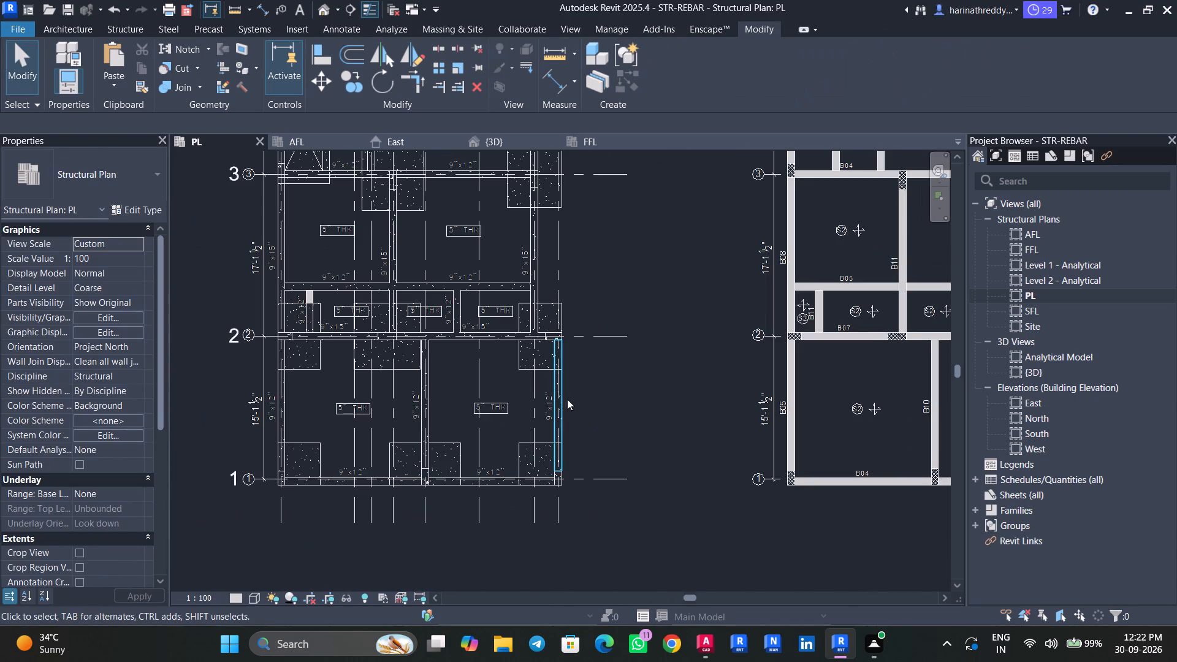
# Check the types of the outer, middle, grid 1 and grid 2 beams in the south bays against the reference beam layout.
pyautogui.click(565, 399)
pyautogui.moveTo(503, 410); pyautogui.dragTo(403, 397, button='middle')
pyautogui.scroll(-3, 403, 397)
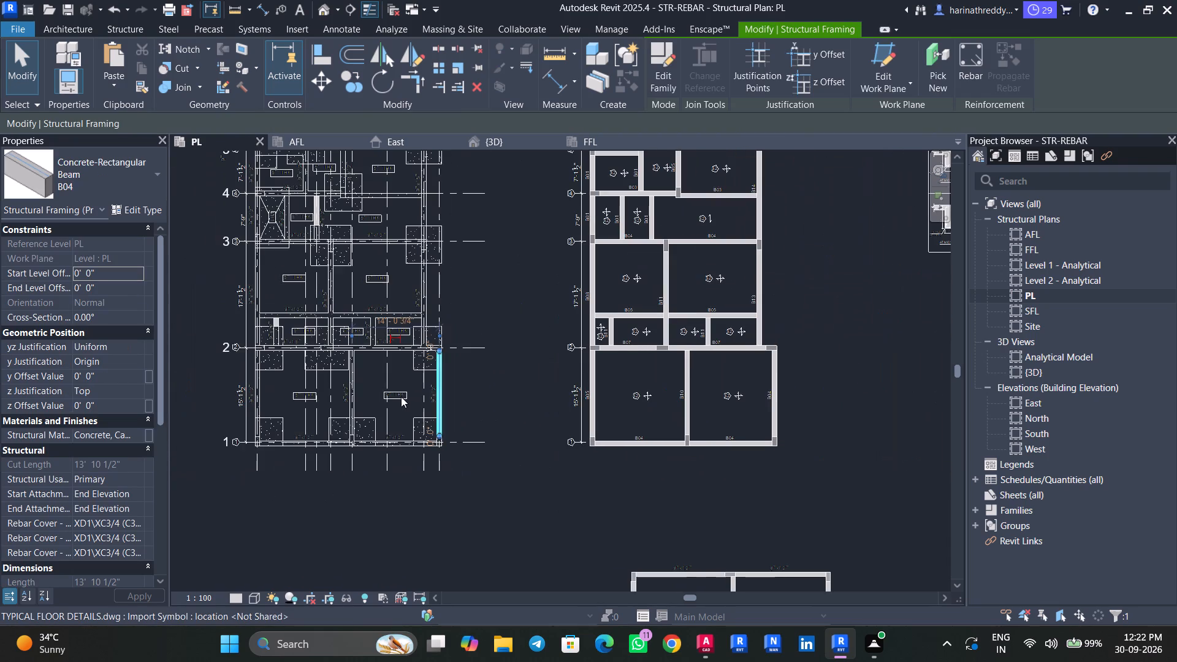
pyautogui.press('Escape')
pyautogui.press('Escape')
pyautogui.click(257, 400)
pyautogui.press('Escape')
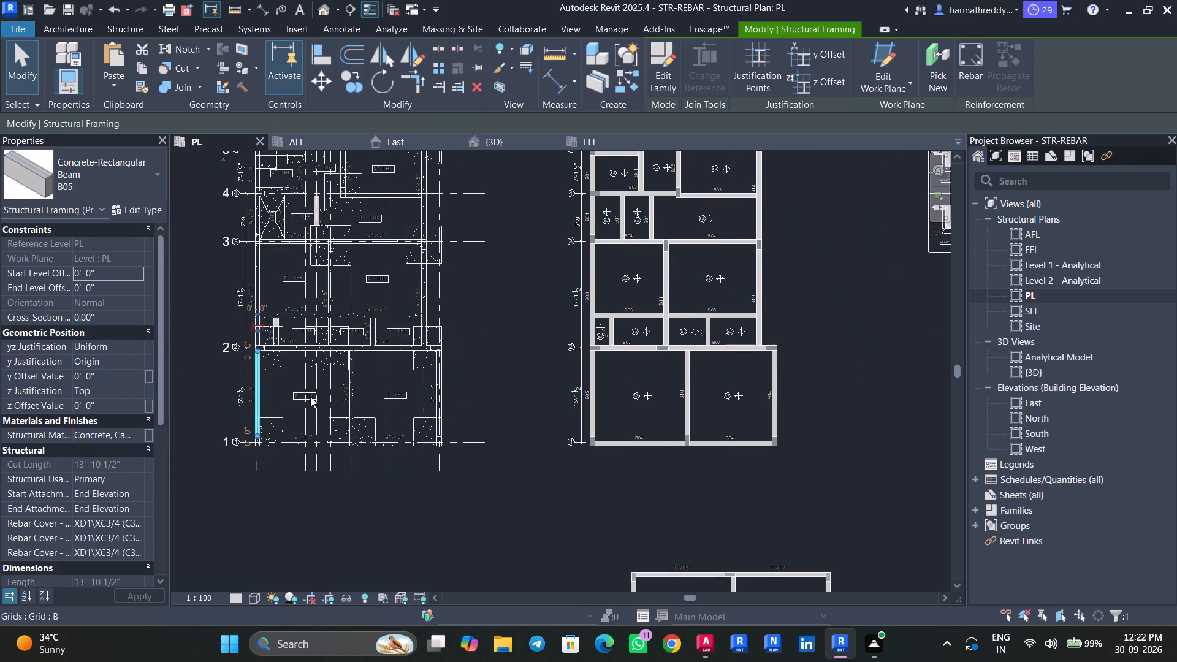
pyautogui.click(348, 389)
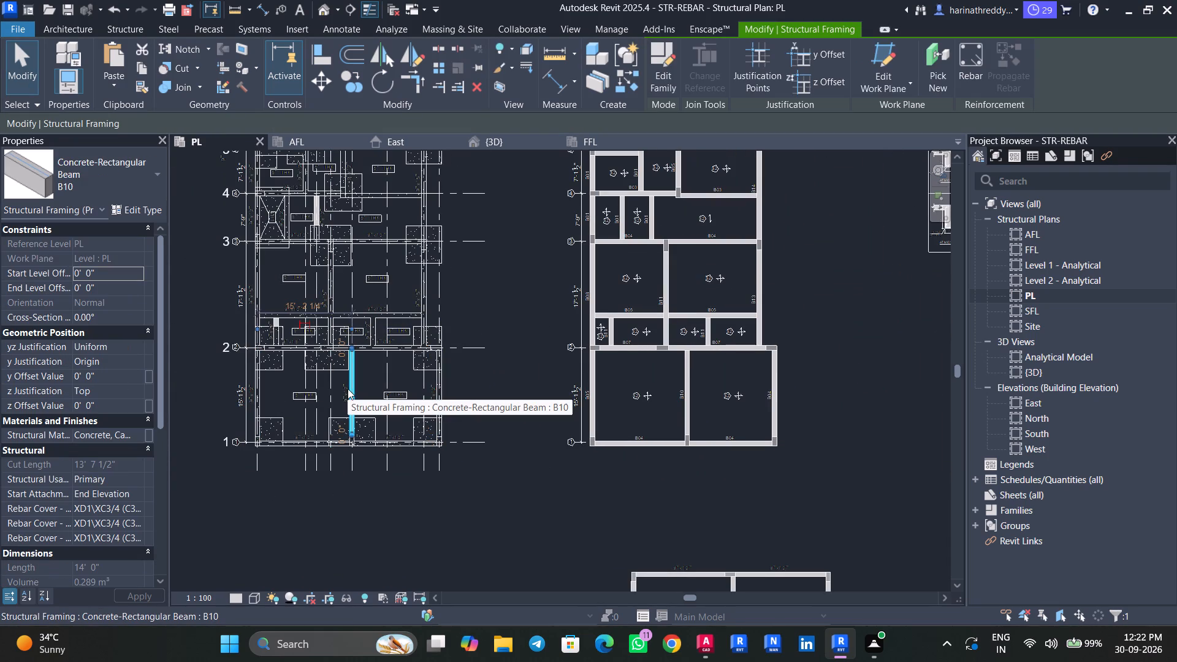
pyautogui.press('Escape')
pyautogui.press('Escape')
pyautogui.click(295, 448)
pyautogui.press('Escape')
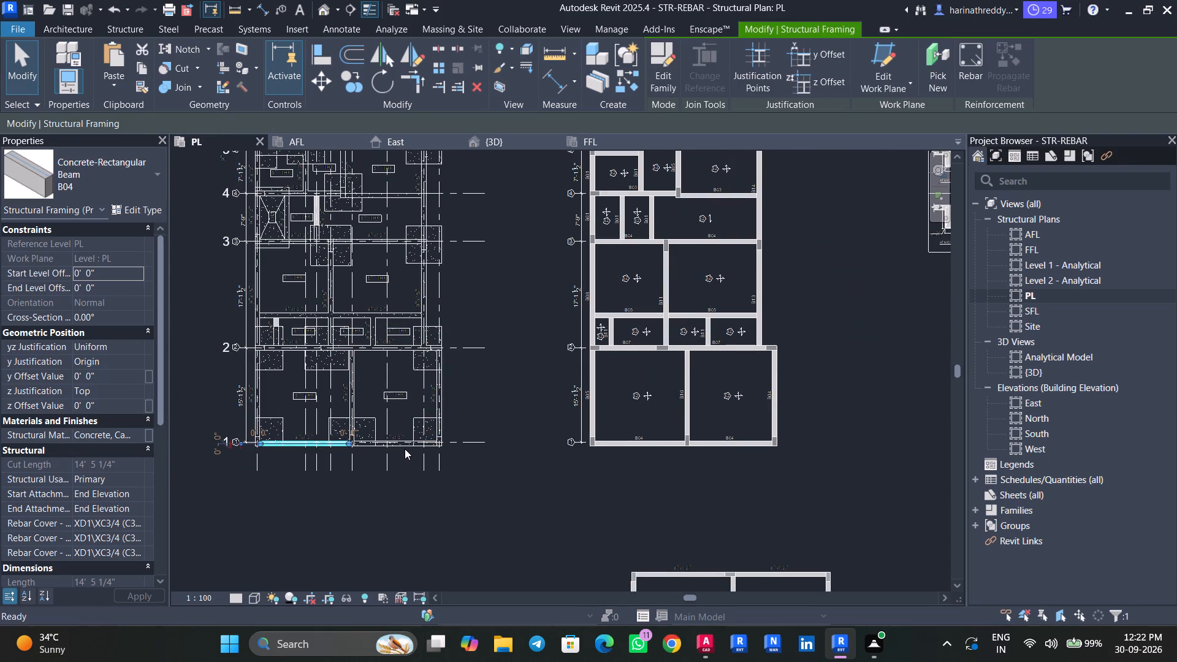
pyautogui.click(405, 446)
pyautogui.press('Escape')
pyautogui.click(437, 408)
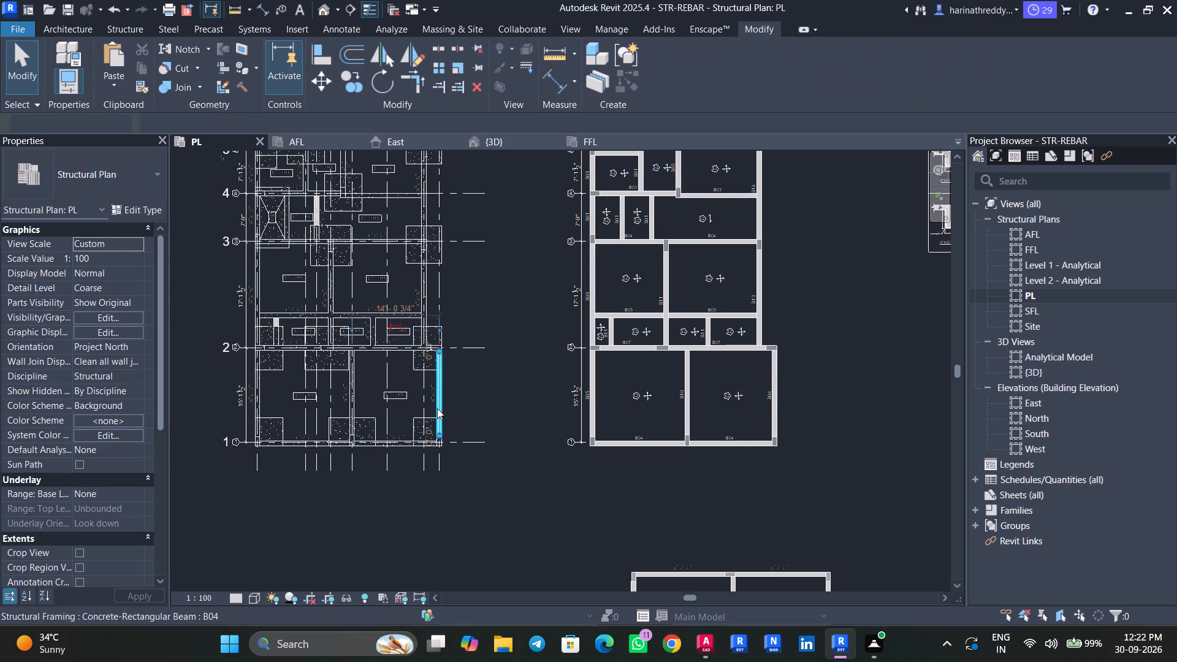
pyautogui.press('Escape')
pyautogui.click(384, 349)
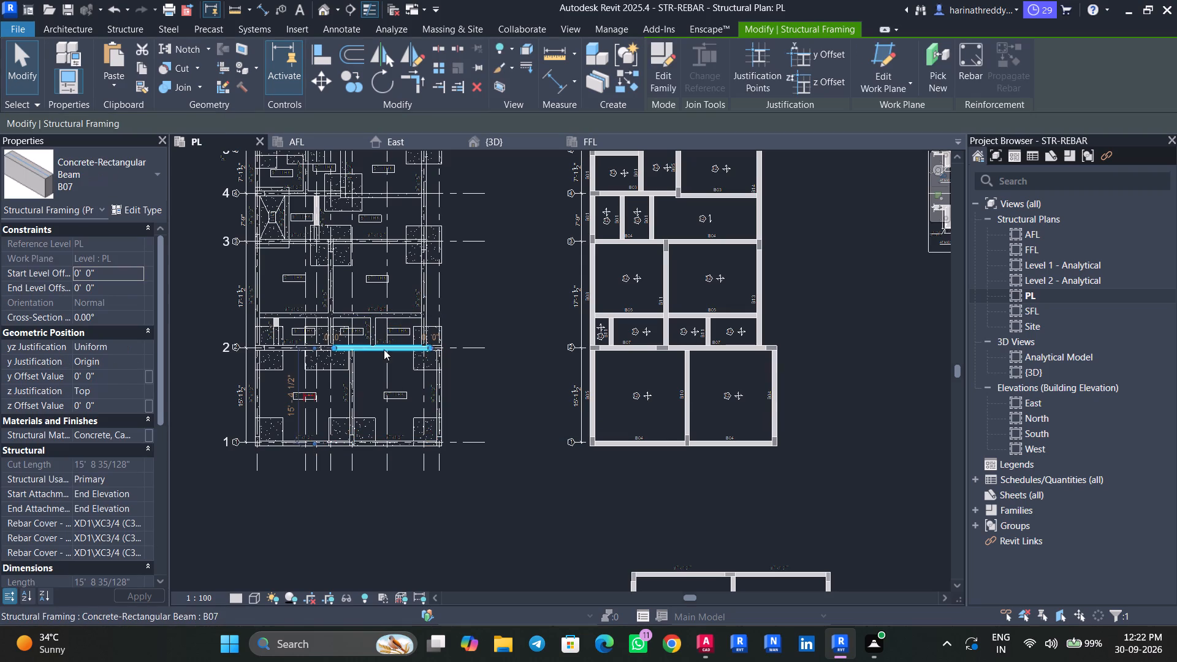
pyautogui.press('Escape')
pyautogui.click(298, 349)
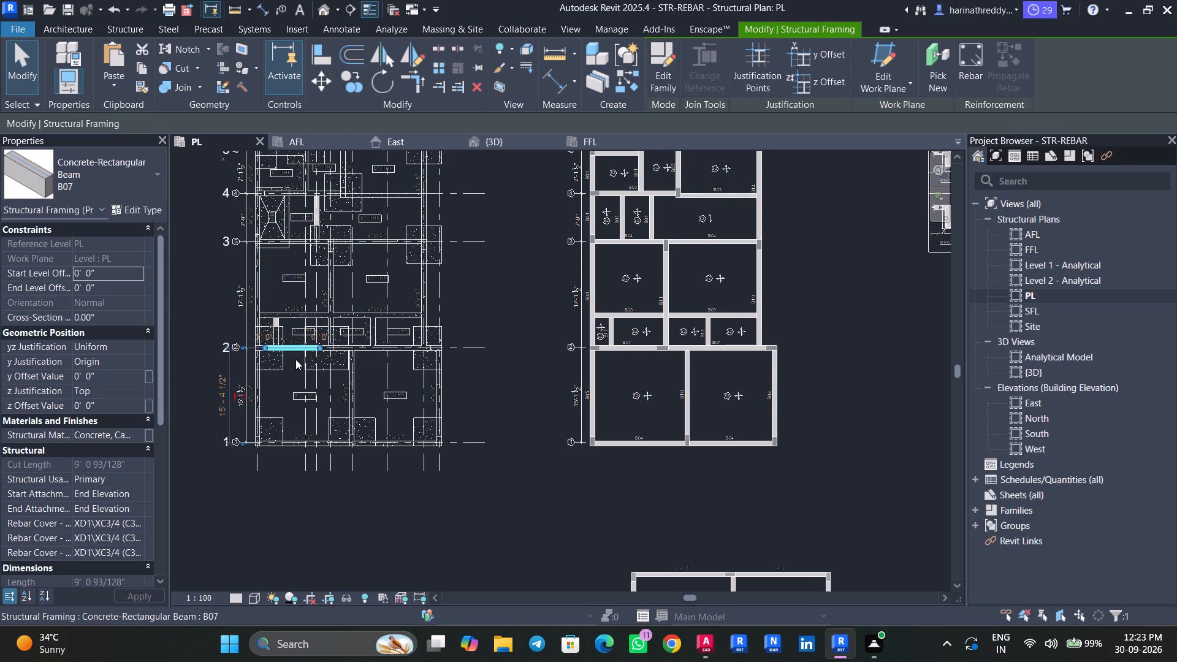
pyautogui.press('Escape')
pyautogui.press('Escape')
pyautogui.press('Escape')
# Place a short B11 beam about 5' 3" long in the west bay, from the grid 2 beam north to the adjacent parallel beam.
pyautogui.scroll(8, 274, 332)
pyautogui.moveTo(334, 346); pyautogui.dragTo(266, 371, button='middle')
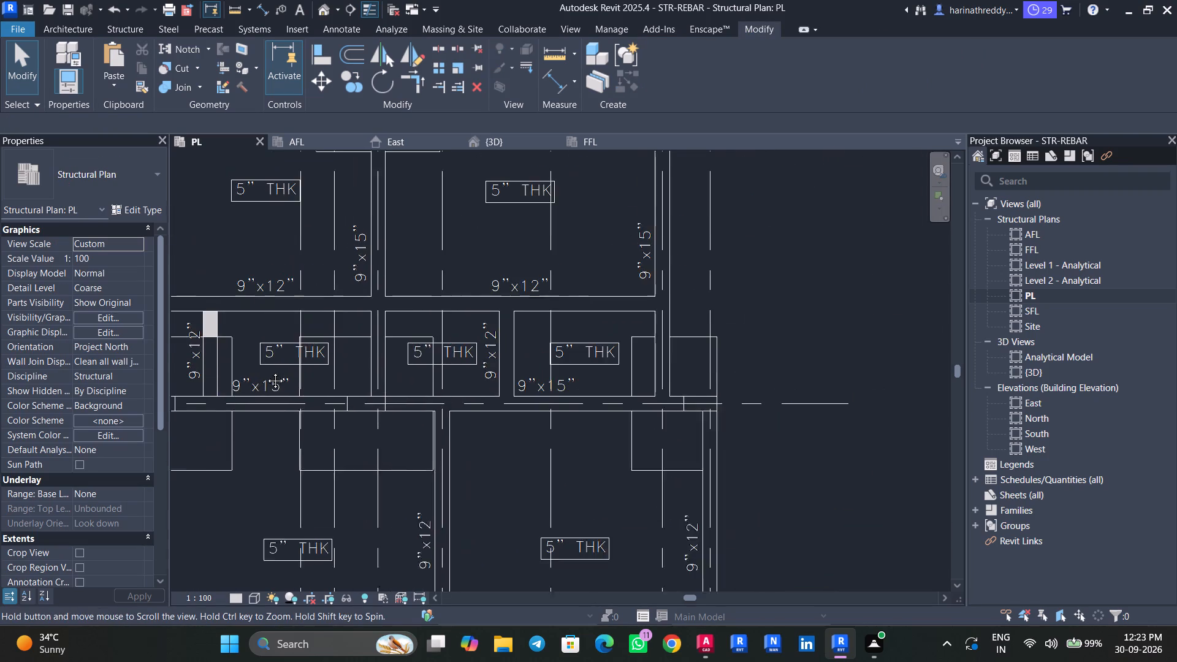
pyautogui.moveTo(266, 371); pyautogui.dragTo(265, 371, button='middle')
pyautogui.scroll(-4, 265, 371)
pyautogui.moveTo(264, 357); pyautogui.dragTo(331, 374, button='middle')
pyautogui.click(316, 403)
pyautogui.press('c')
pyautogui.press('s')
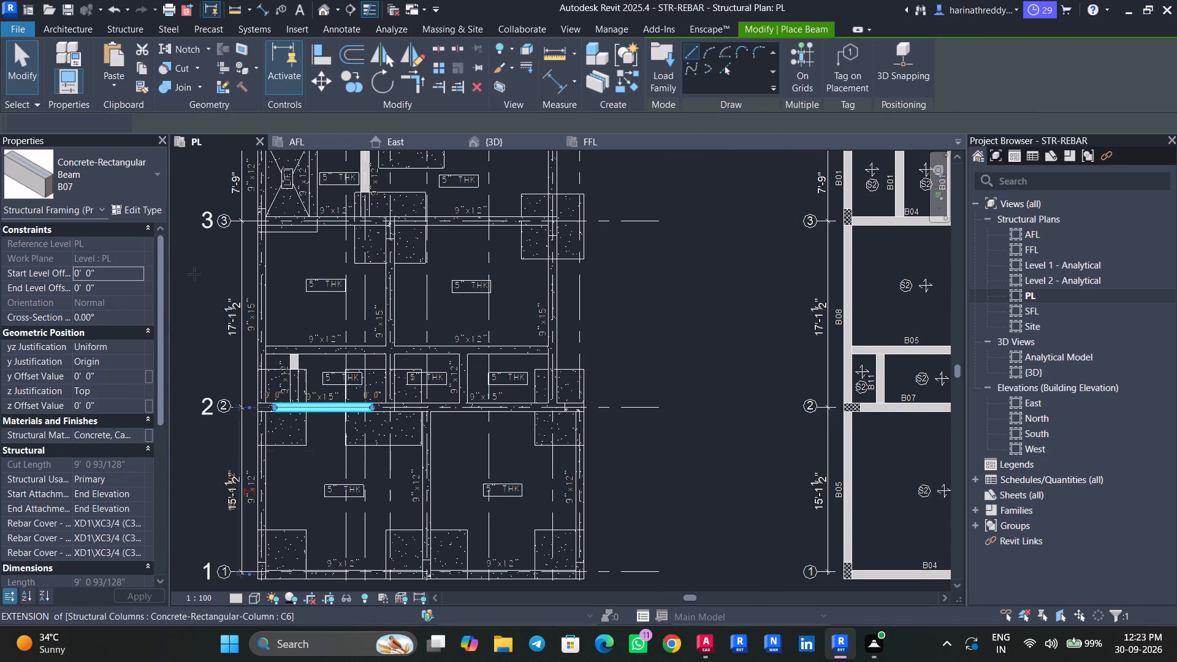
pyautogui.click(108, 190)
pyautogui.click(61, 299)
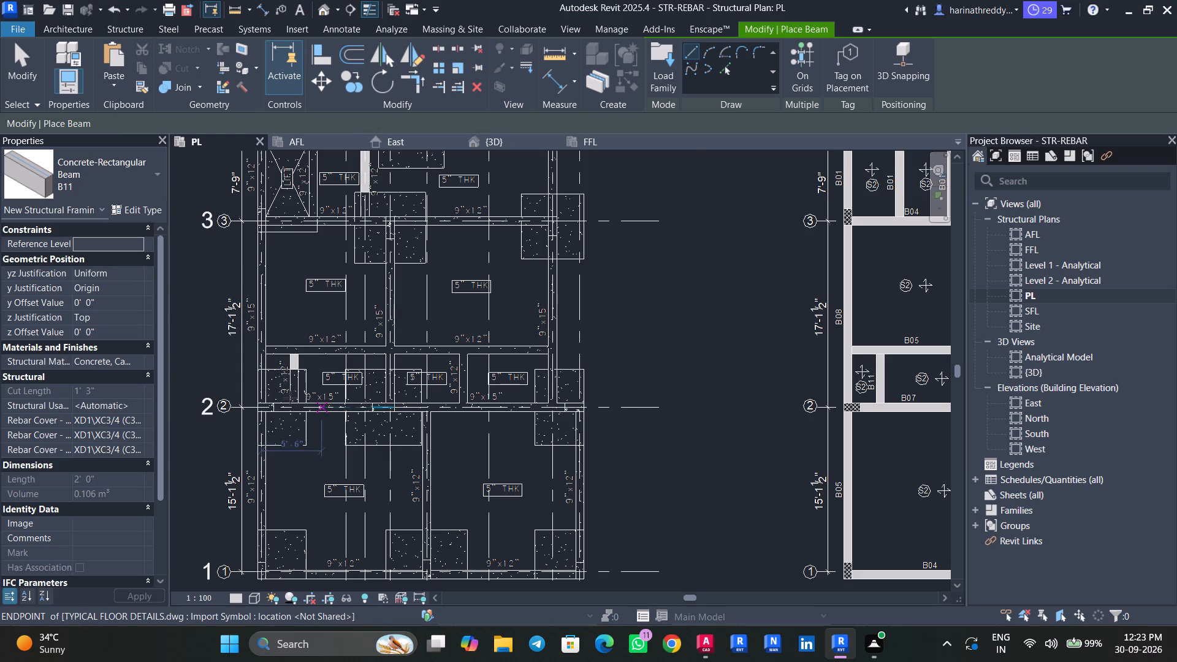
pyautogui.scroll(2, 290, 398)
pyautogui.scroll(-1, 290, 398)
pyautogui.scroll(7, 290, 398)
pyautogui.click(303, 416)
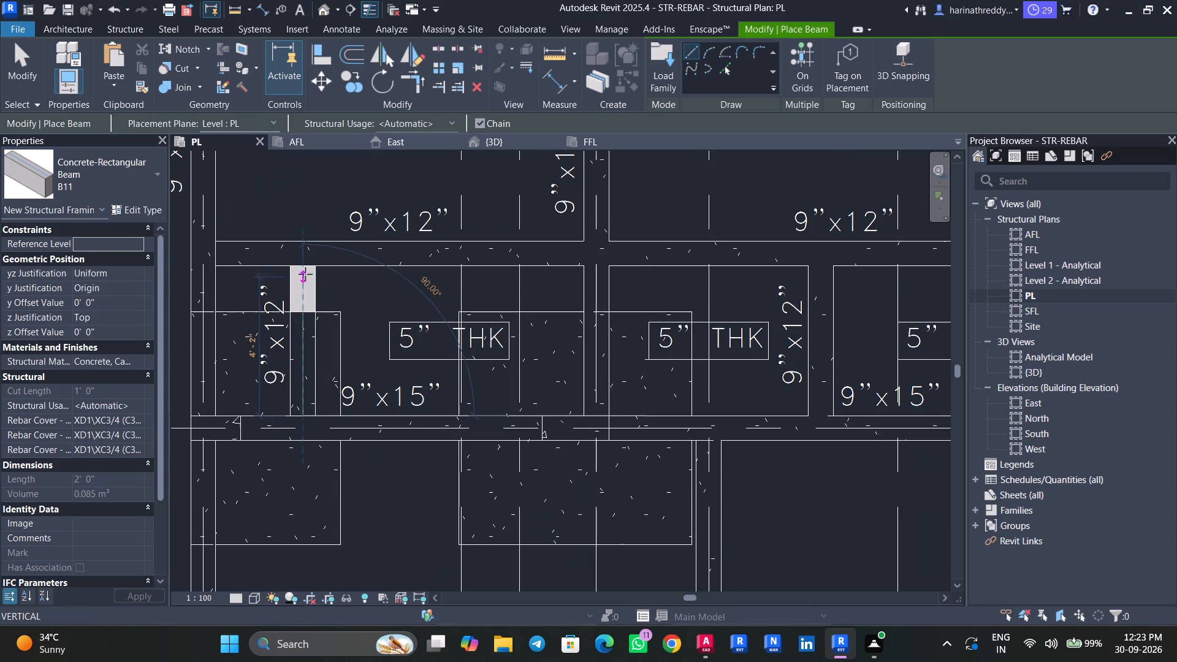
pyautogui.click(307, 267)
pyautogui.press('Escape')
pyautogui.press('Escape')
pyautogui.click(318, 306)
pyautogui.scroll(-4, 315, 308)
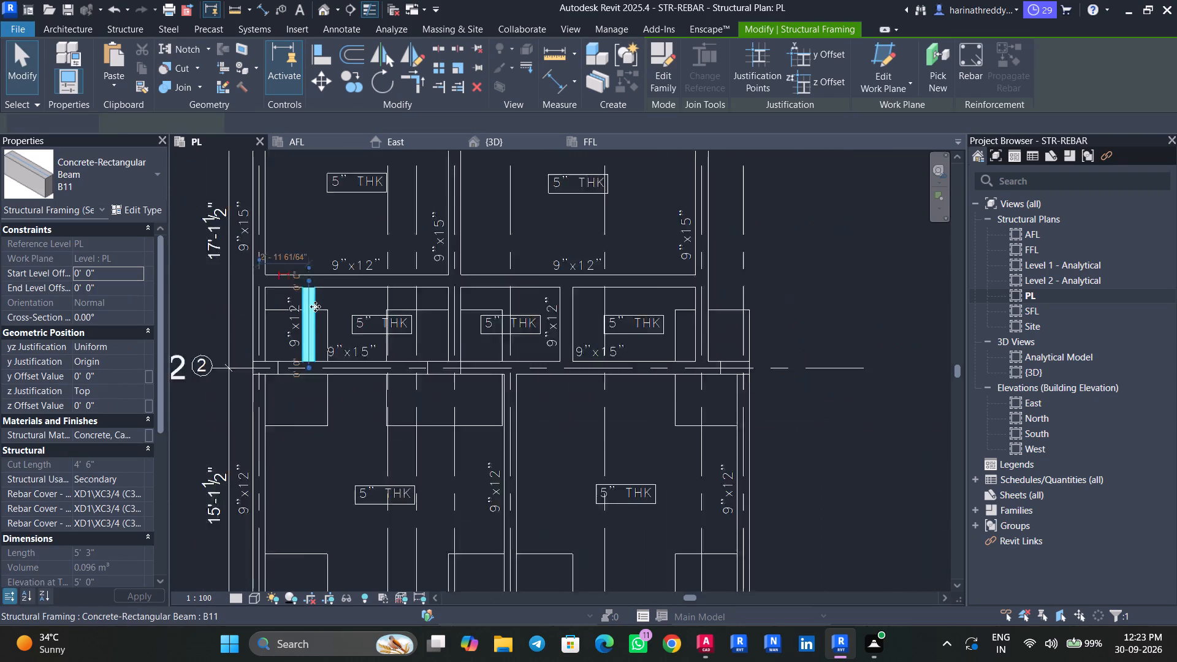
pyautogui.scroll(-7, 315, 306)
pyautogui.moveTo(329, 250); pyautogui.dragTo(322, 347, button='middle')
pyautogui.press('Escape')
pyautogui.press('Escape')
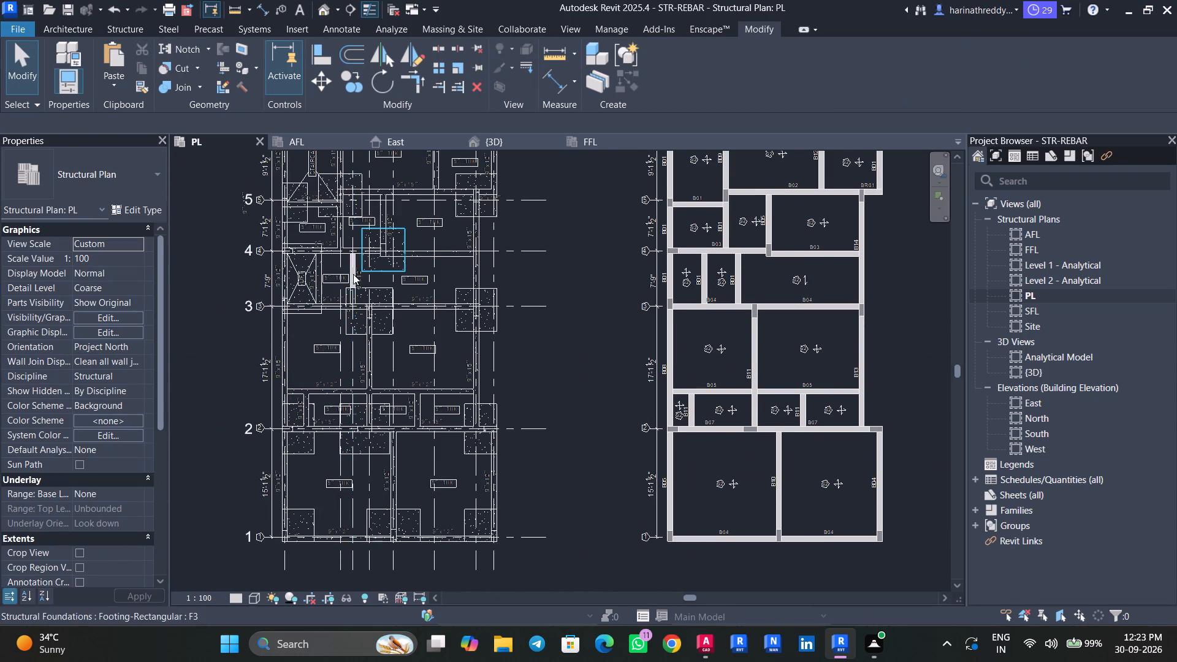
# Place a B11 beam between grids 3 and 4, from the grid 3 beam to the grid 4 beam along the interior 9"x12" beam outline.
pyautogui.scroll(5, 353, 274)
pyautogui.scroll(-6, 368, 292)
pyautogui.moveTo(371, 291); pyautogui.dragTo(357, 313, button='middle')
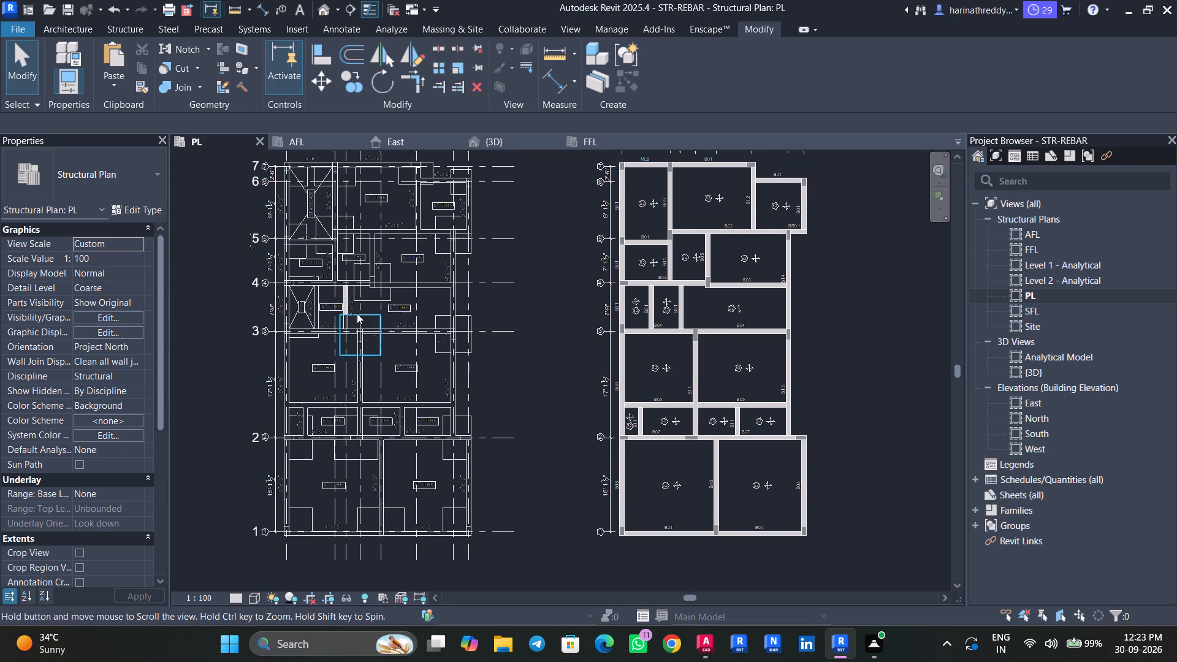
pyautogui.scroll(3, 342, 324)
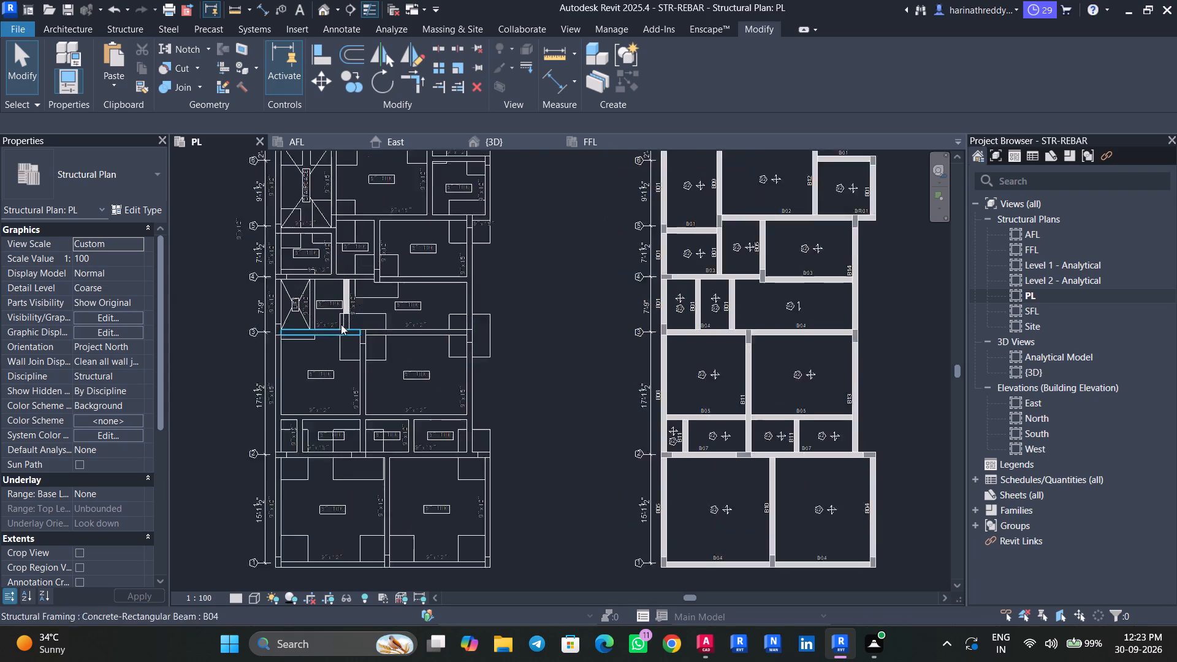
pyautogui.click(319, 336)
pyautogui.write('CS')
pyautogui.click(112, 183)
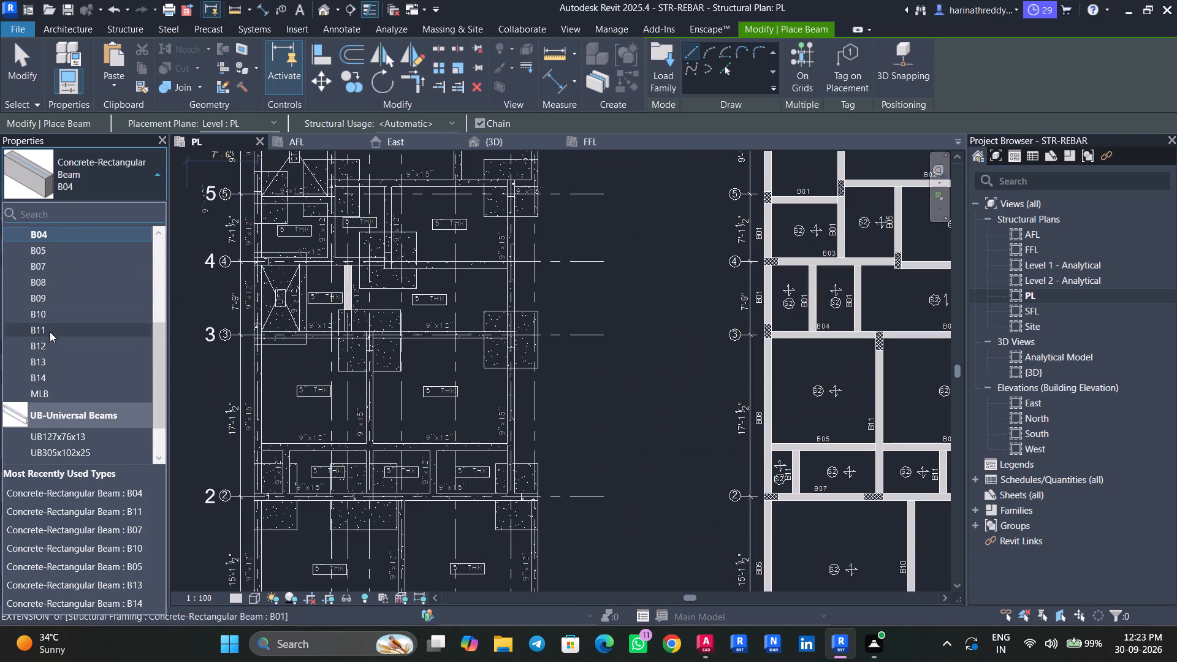
pyautogui.click(51, 329)
pyautogui.scroll(9, 333, 326)
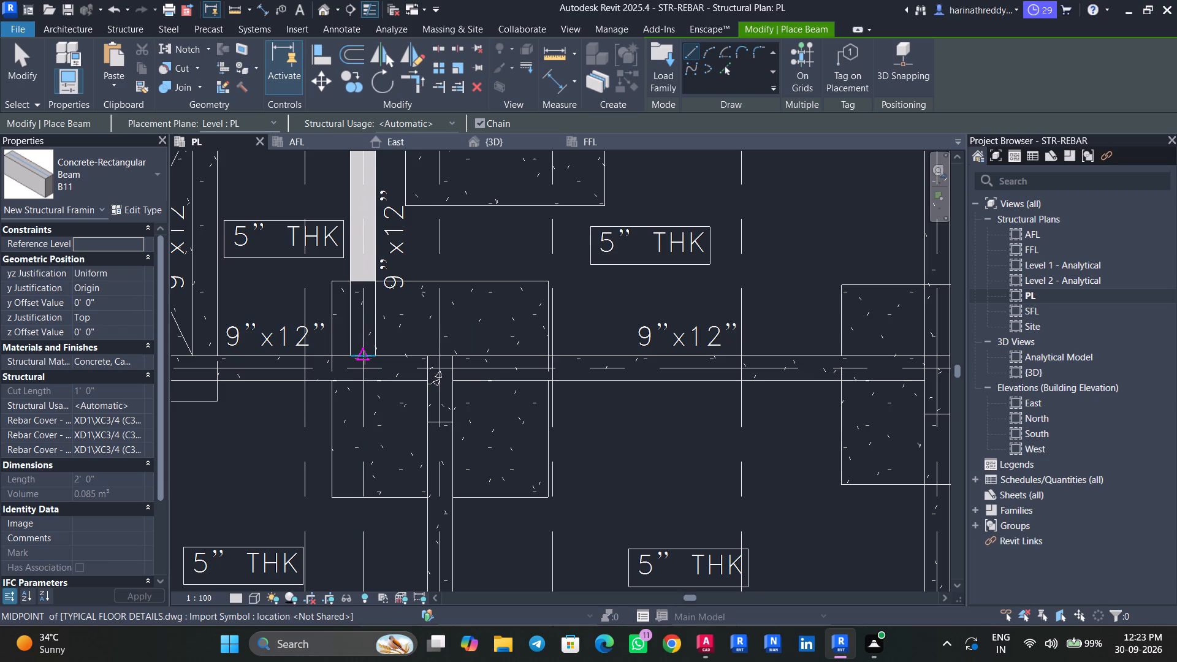
pyautogui.click(365, 357)
pyautogui.moveTo(364, 213); pyautogui.dragTo(324, 422, button='middle')
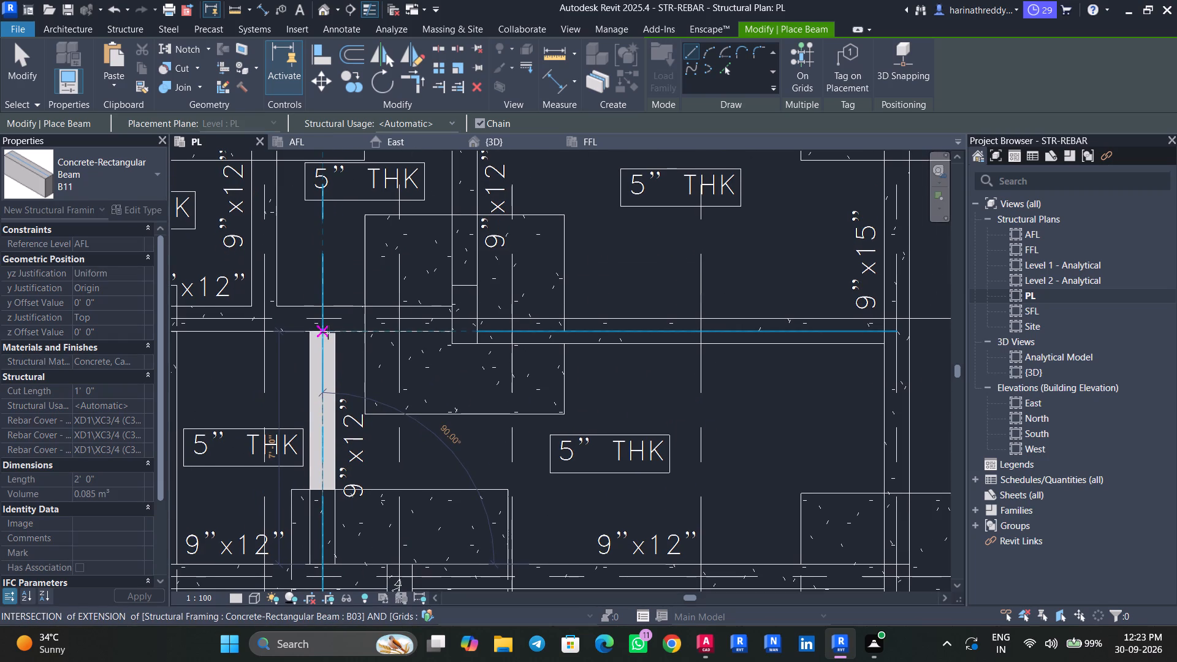
pyautogui.click(322, 333)
pyautogui.press('Escape')
pyautogui.press('Escape')
pyautogui.scroll(-6, 340, 377)
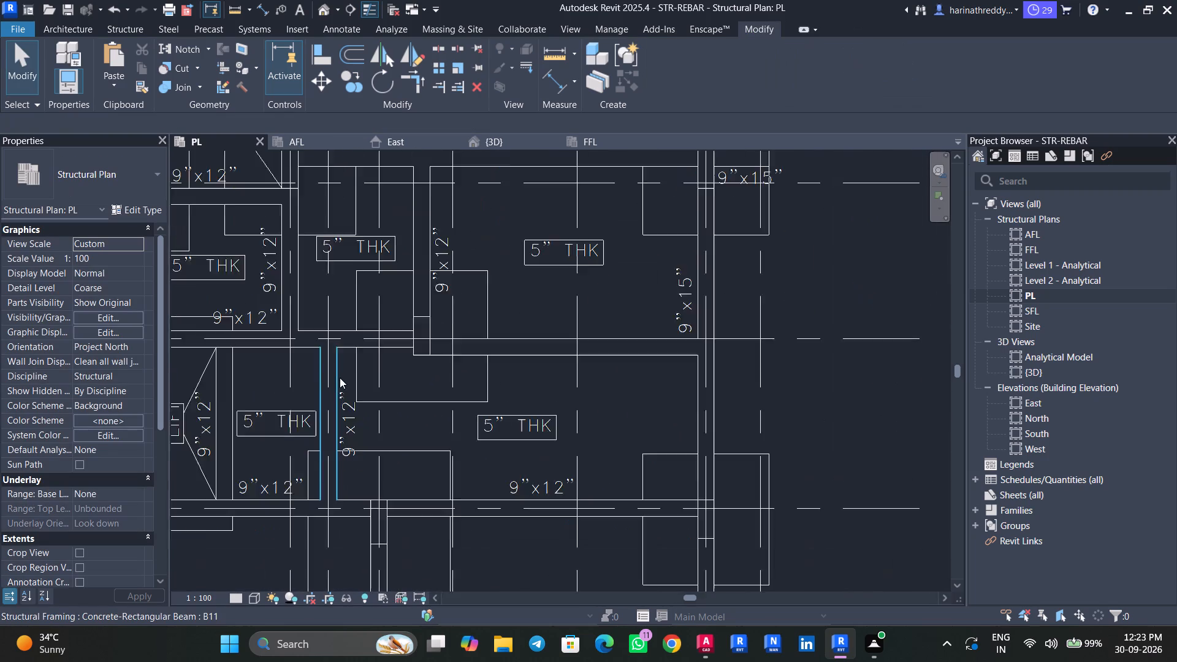
pyautogui.scroll(-3, 340, 378)
pyautogui.click(337, 400)
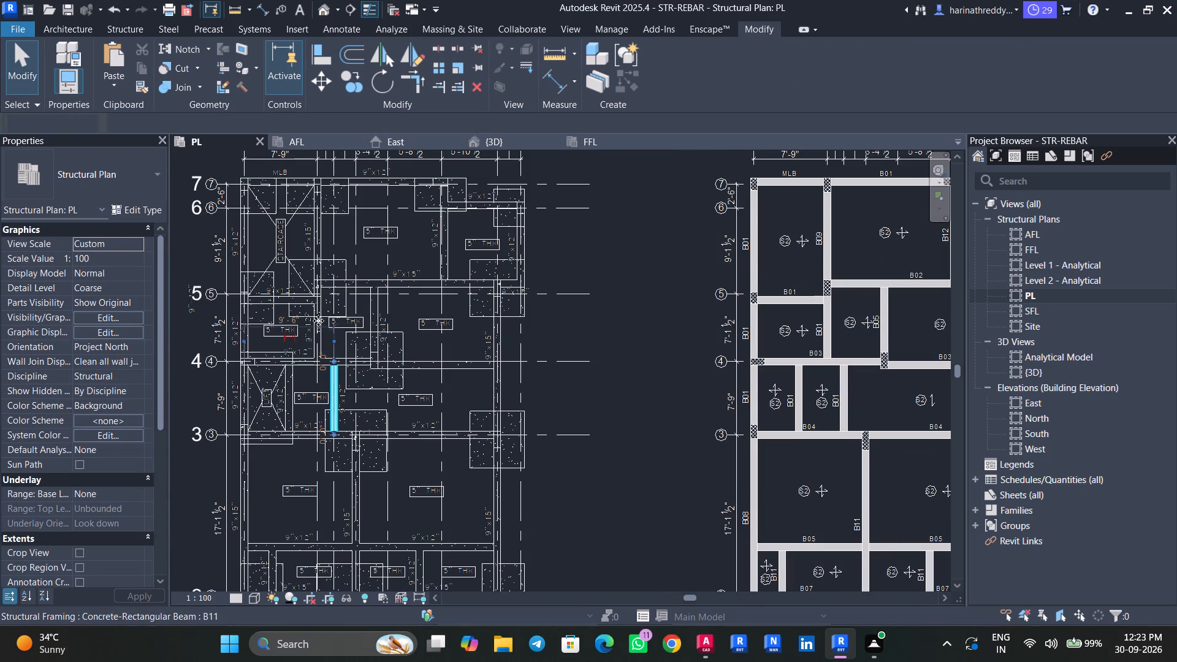
pyautogui.press('Escape')
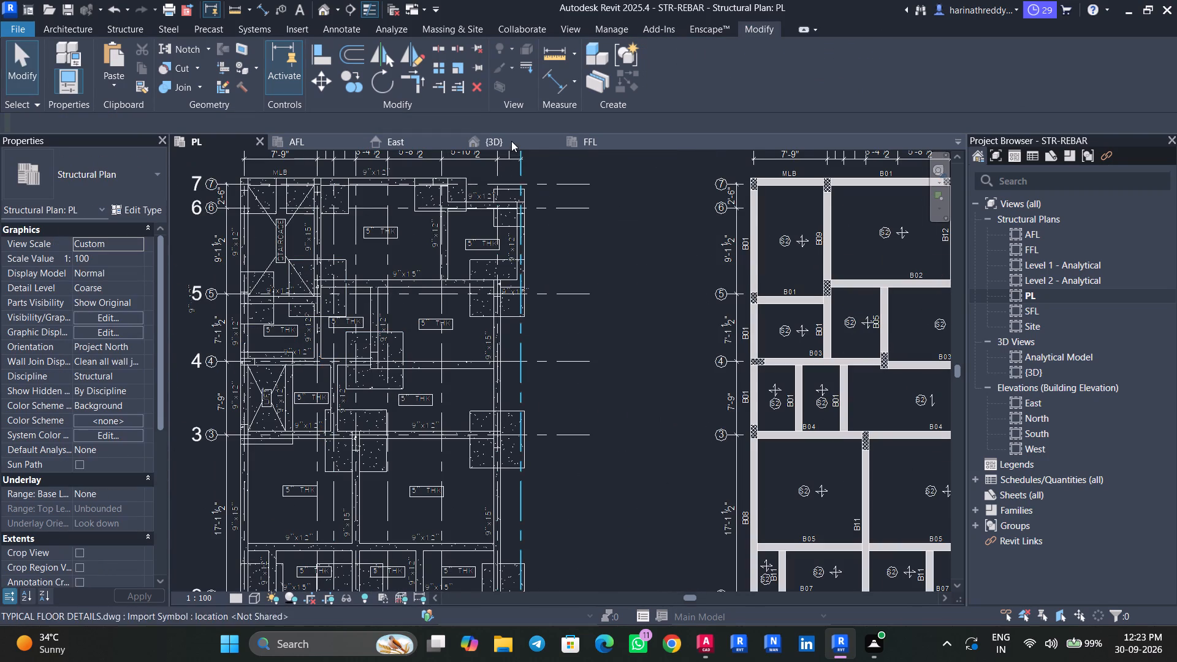
# Examine the plinth beams, columns and footings in the 3D view.
pyautogui.click(511, 141)
pyautogui.keyDown('shift'); pyautogui.moveTo(458, 236); pyautogui.dragTo(467, 261, button='middle'); pyautogui.keyUp('shift')
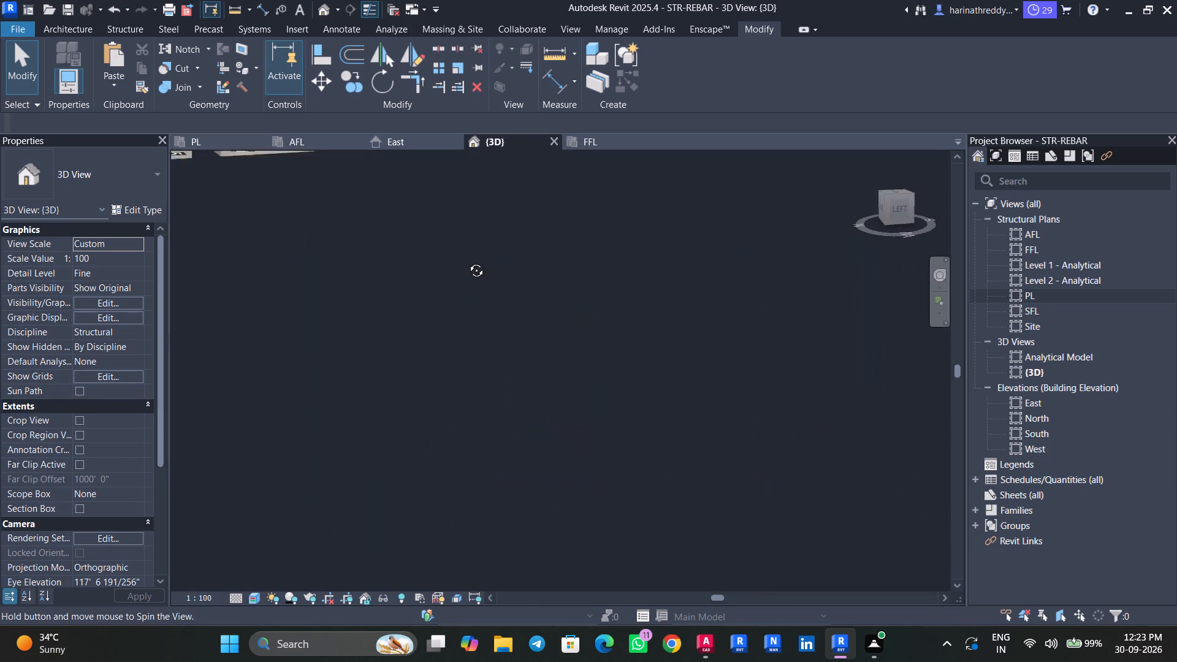
pyautogui.keyDown('shift'); pyautogui.moveTo(467, 261); pyautogui.dragTo(473, 237, button='middle'); pyautogui.keyUp('shift')
pyautogui.scroll(-3, 470, 260)
pyautogui.moveTo(466, 337); pyautogui.dragTo(658, 318, button='middle')
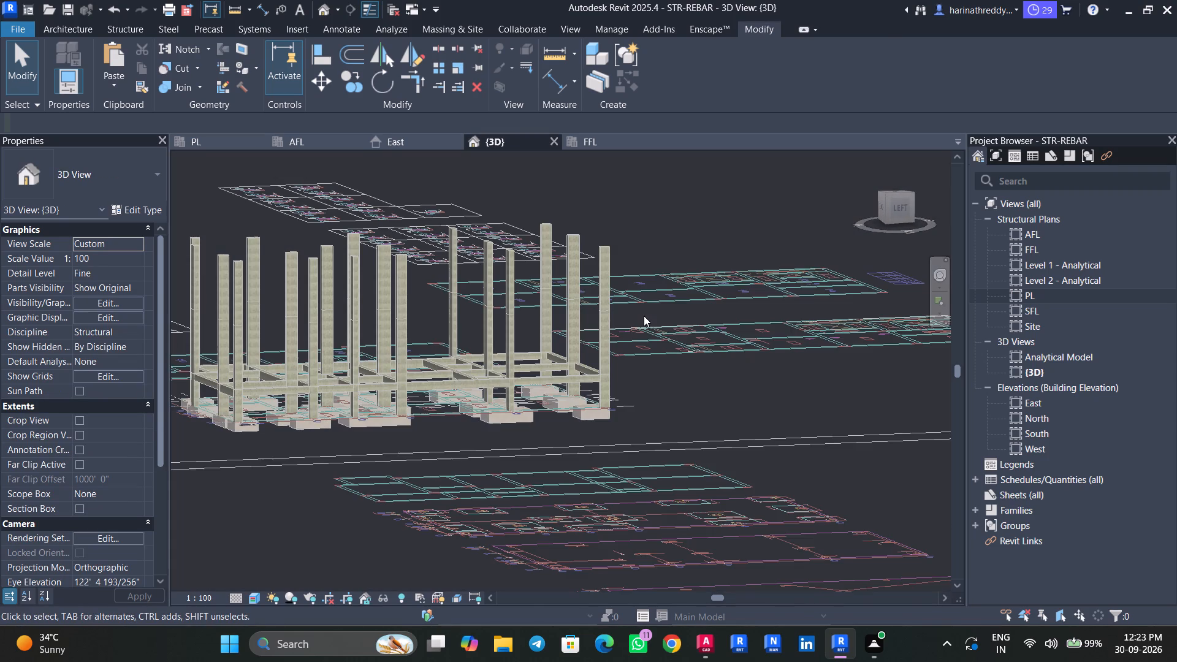
# Save the STR-REBAR project.
pyautogui.hotkey('ctrl', 's')
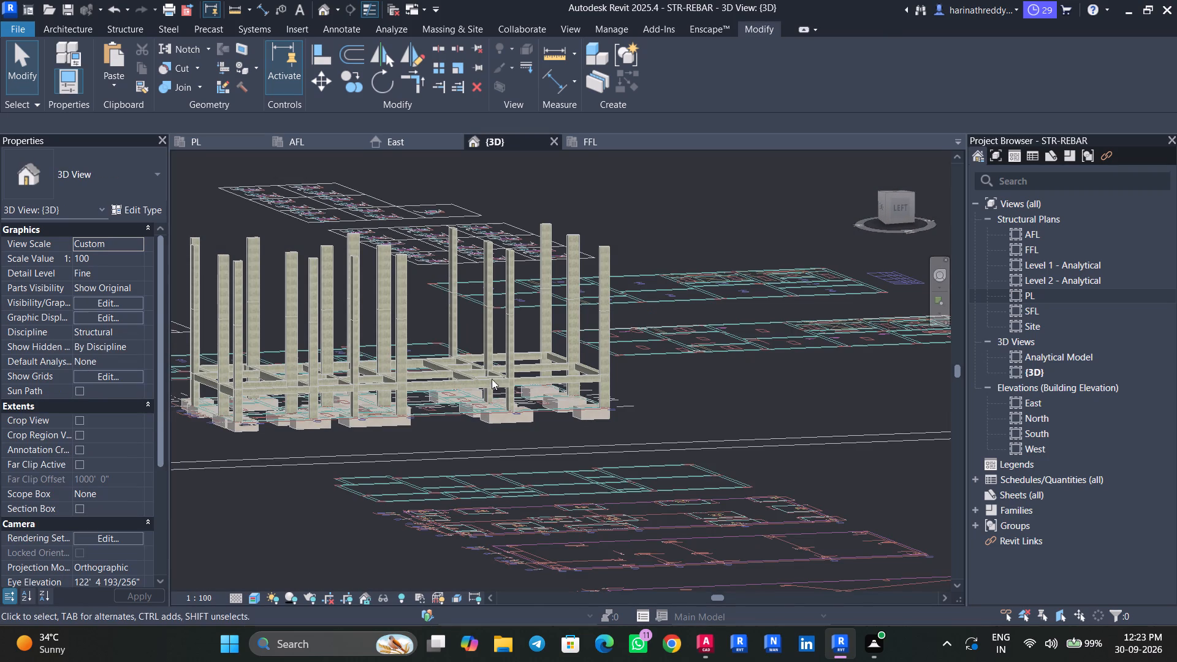
# Examine the plinth beams, columns and footings across the whole frame from the back-left corner of the 3D view.
pyautogui.scroll(-6, 384, 433)
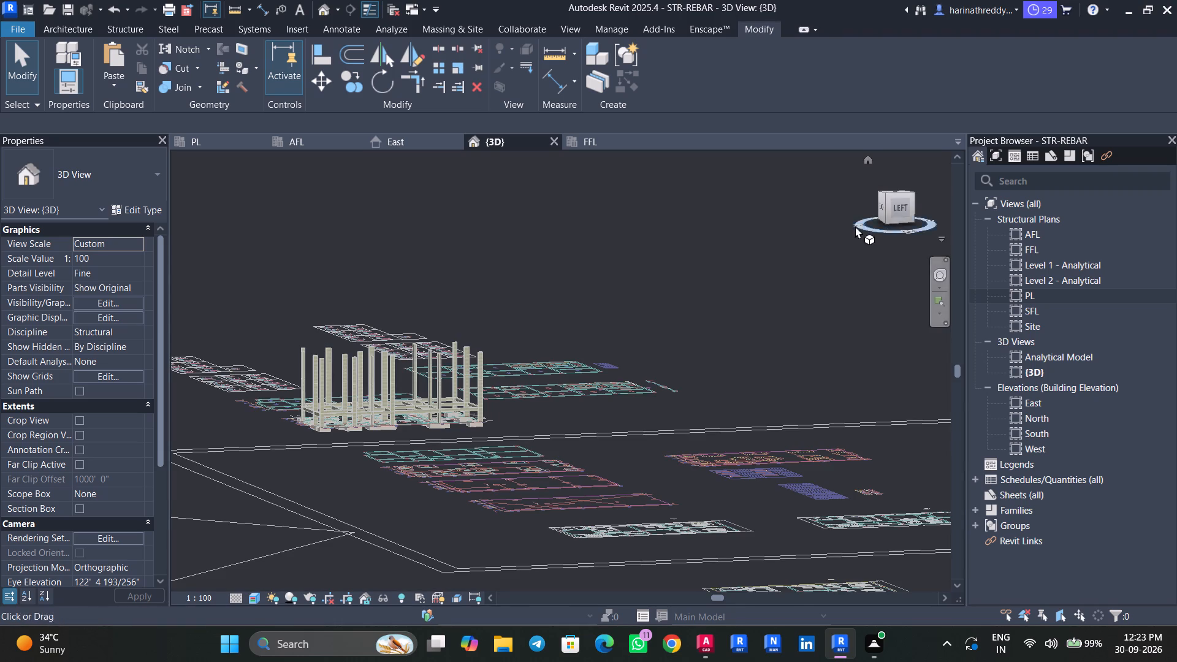
pyautogui.click(888, 195)
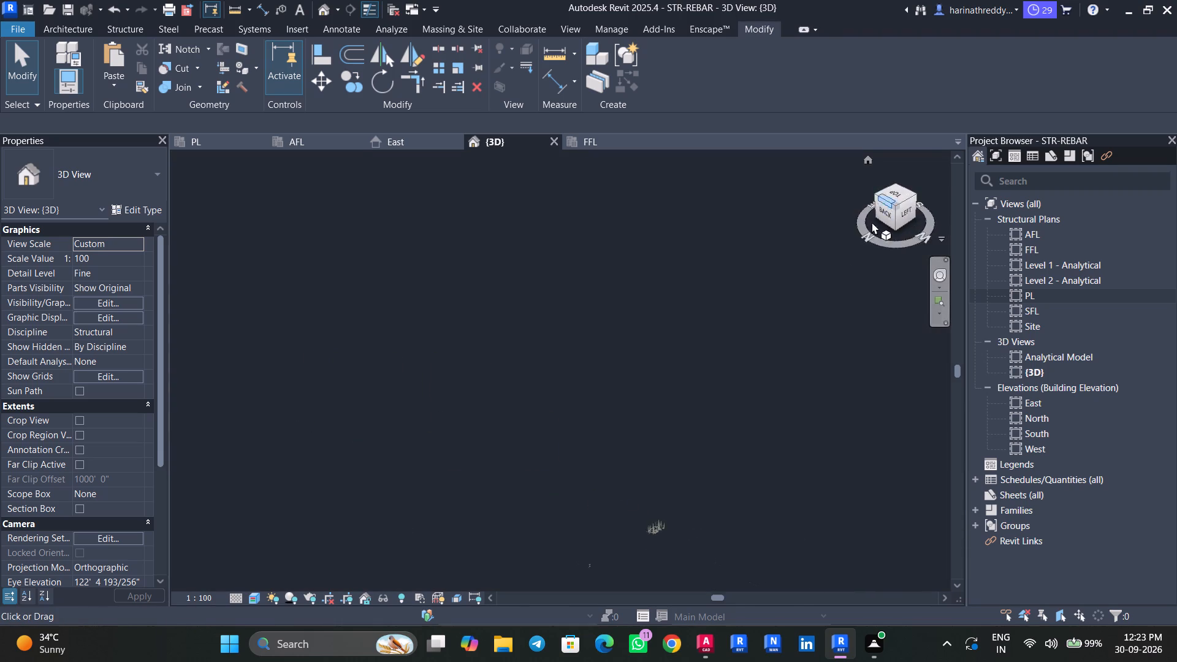
pyautogui.scroll(7, 467, 316)
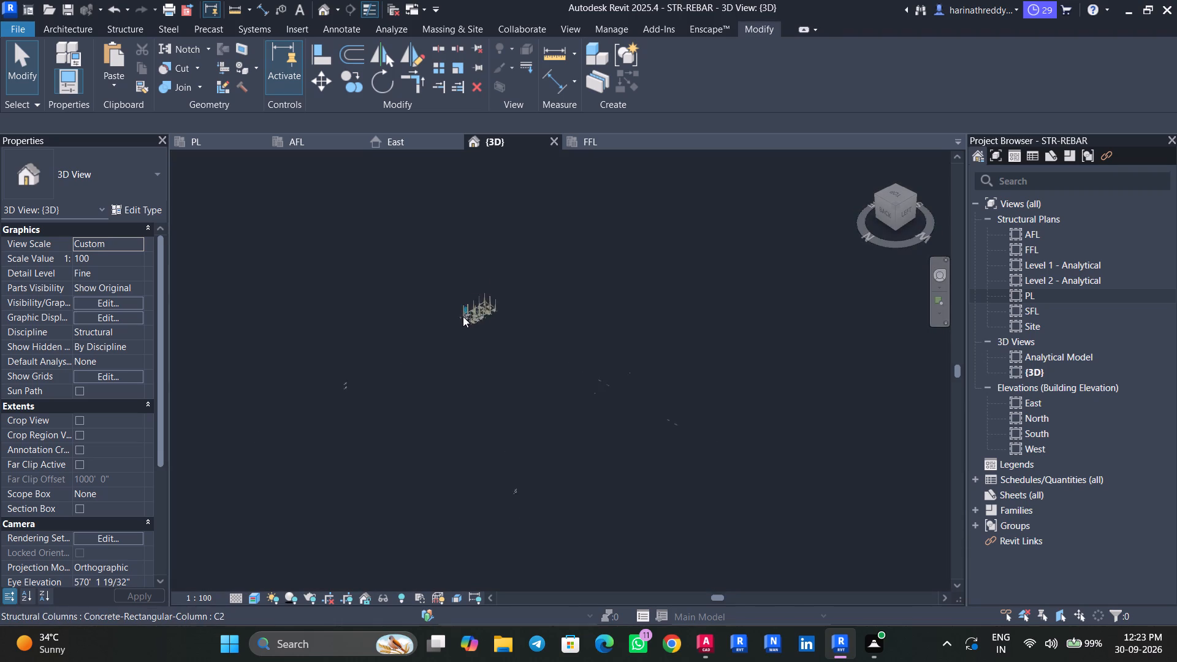
pyautogui.scroll(5, 463, 316)
pyautogui.scroll(-1, 457, 328)
pyautogui.scroll(11, 457, 328)
pyautogui.moveTo(473, 327); pyautogui.dragTo(419, 397, button='middle')
pyautogui.moveTo(430, 387); pyautogui.dragTo(409, 411, button='middle')
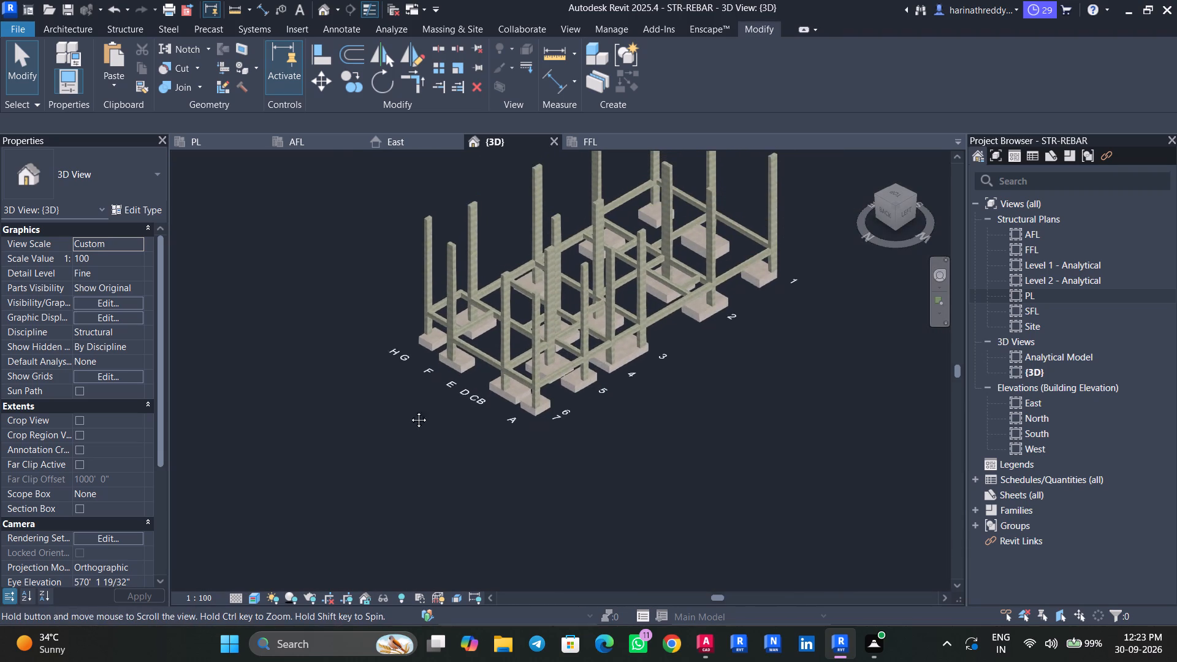
pyautogui.moveTo(409, 411); pyautogui.dragTo(403, 416, button='middle')
pyautogui.scroll(4, 434, 433)
pyautogui.moveTo(477, 445); pyautogui.dragTo(392, 498, button='middle')
pyautogui.scroll(-2, 387, 492)
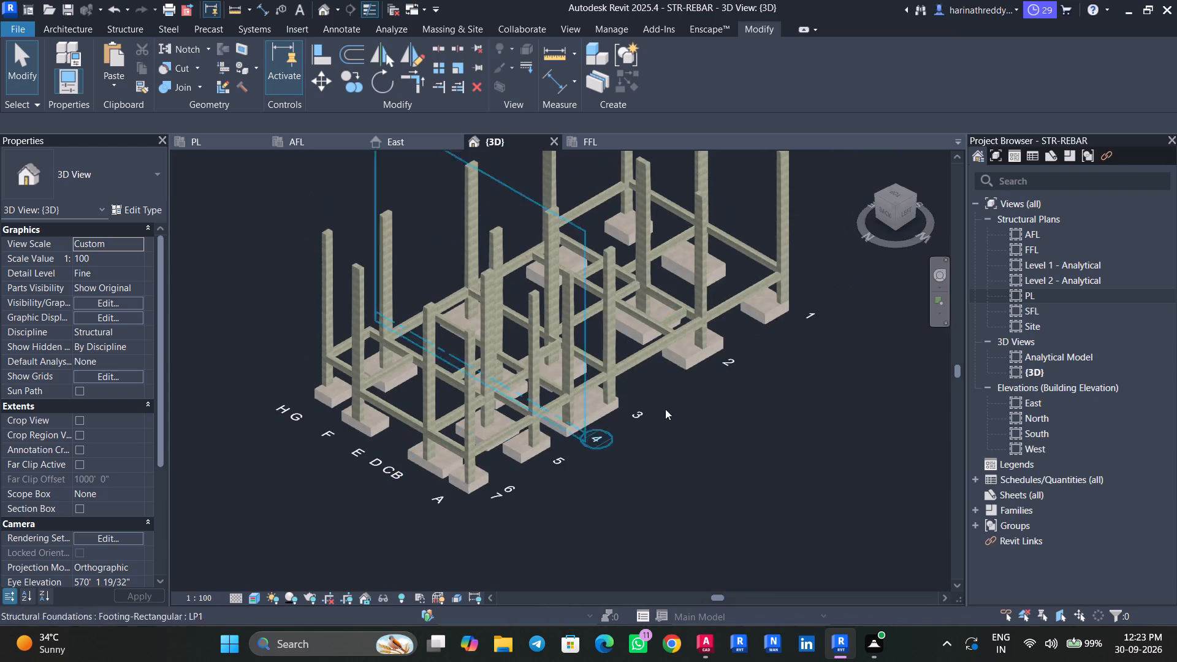
pyautogui.scroll(10, 669, 301)
pyautogui.scroll(-5, 492, 427)
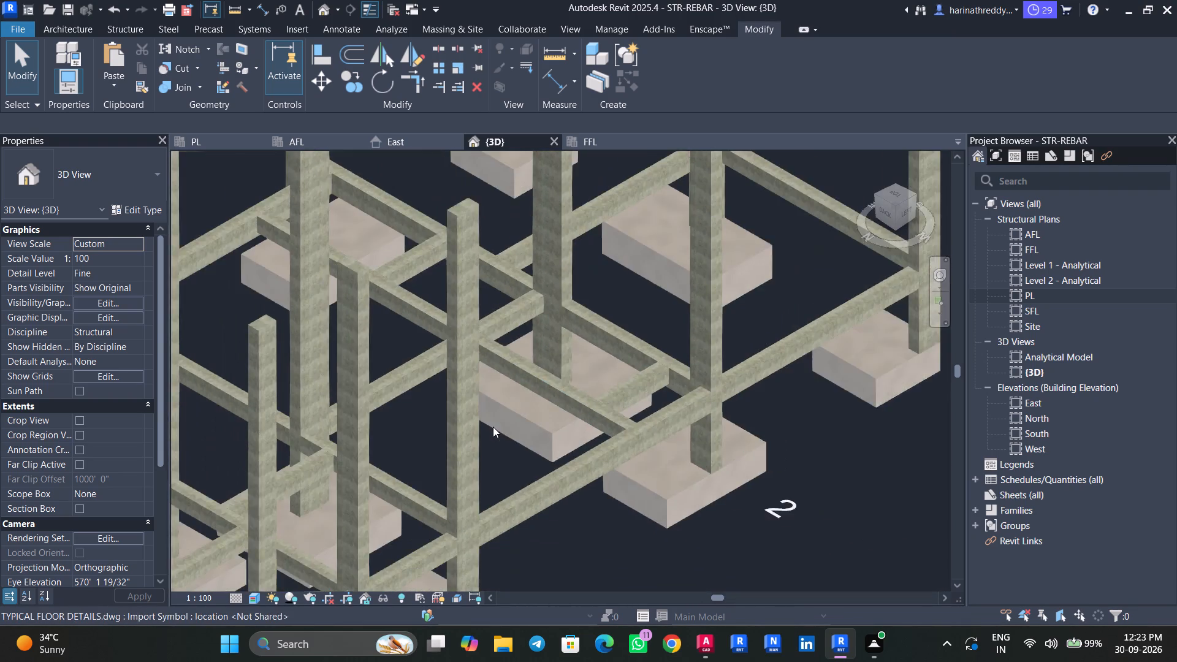
pyautogui.scroll(-1, 493, 427)
pyautogui.moveTo(763, 430); pyautogui.dragTo(813, 405, button='middle')
pyautogui.moveTo(794, 427); pyautogui.dragTo(815, 408, button='middle')
pyautogui.scroll(-2, 803, 420)
pyautogui.moveTo(787, 439); pyautogui.dragTo(838, 405, button='middle')
pyautogui.moveTo(771, 495); pyautogui.dragTo(789, 427, button='middle')
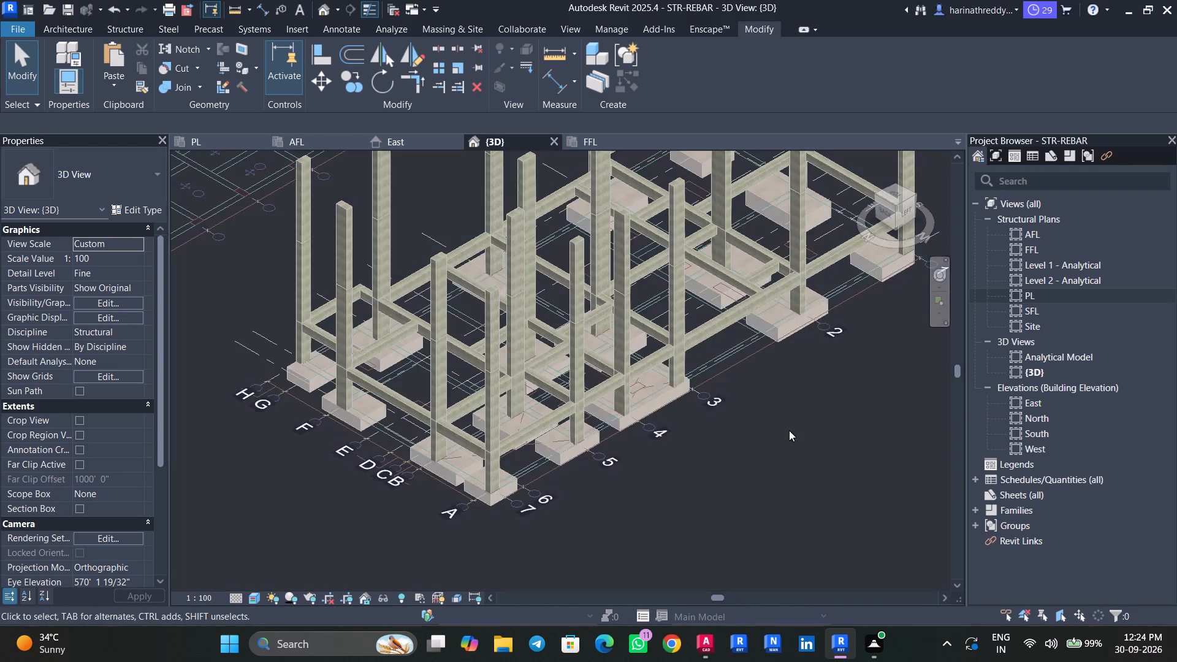
pyautogui.moveTo(789, 430); pyautogui.dragTo(729, 474, button='middle')
pyautogui.scroll(-2, 728, 471)
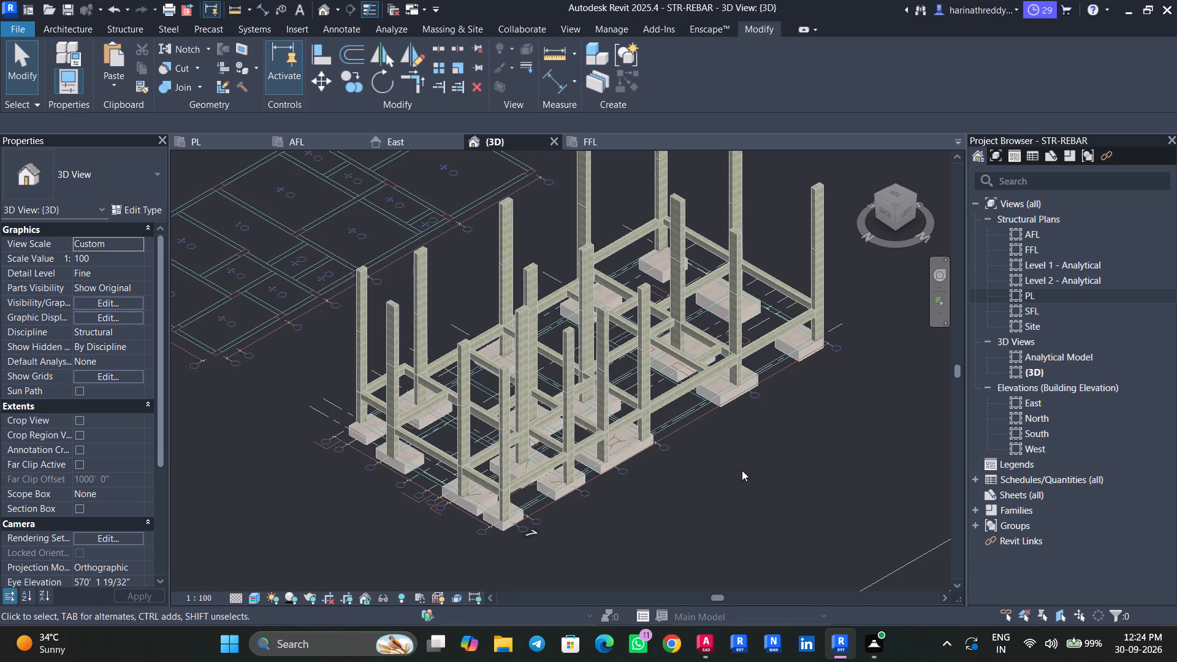
pyautogui.moveTo(615, 524); pyautogui.dragTo(630, 502, button='middle')
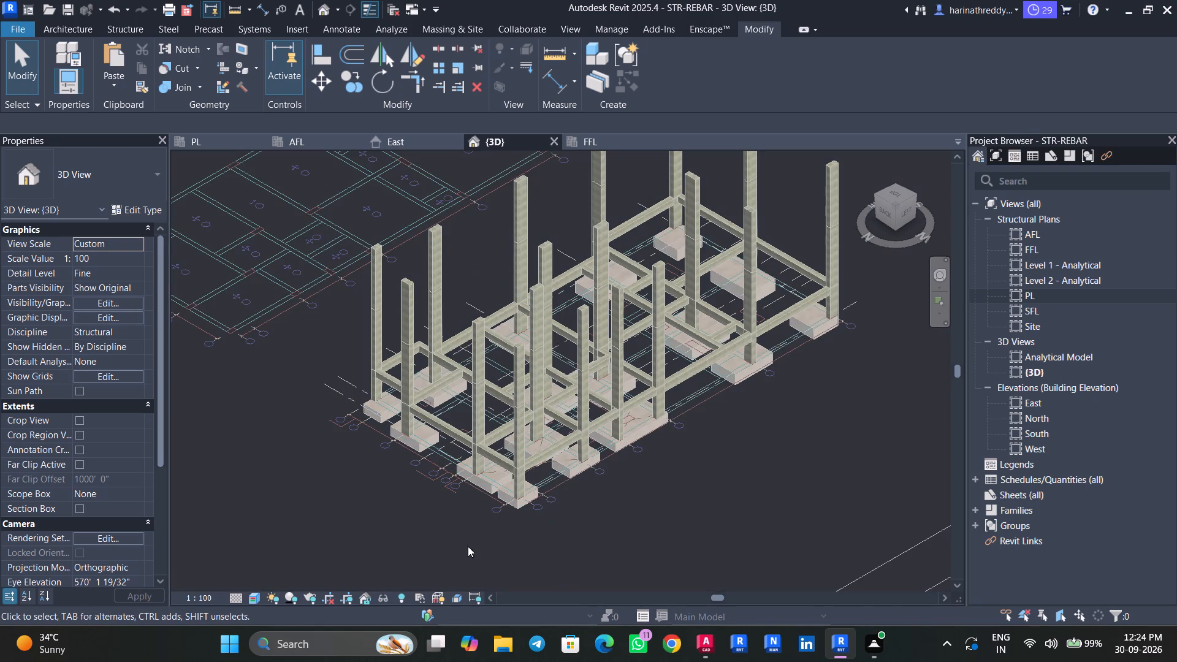
pyautogui.scroll(8, 325, 411)
pyautogui.scroll(-4, 281, 460)
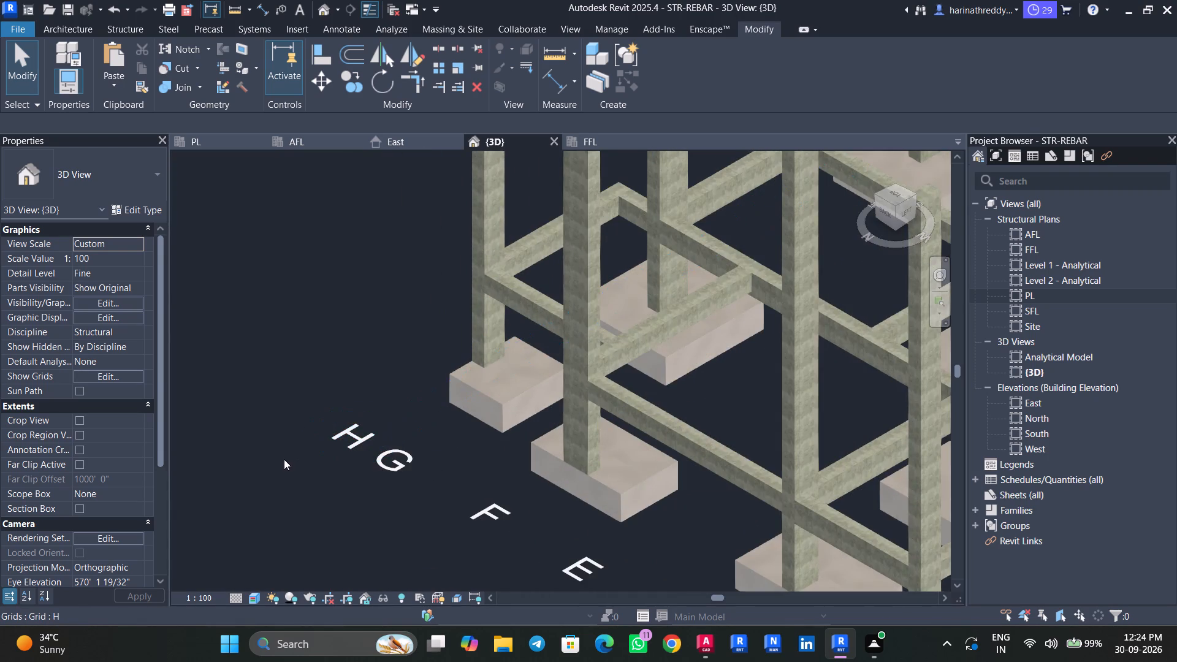
pyautogui.scroll(-9, 284, 459)
pyautogui.moveTo(564, 452); pyautogui.dragTo(602, 462, button='middle')
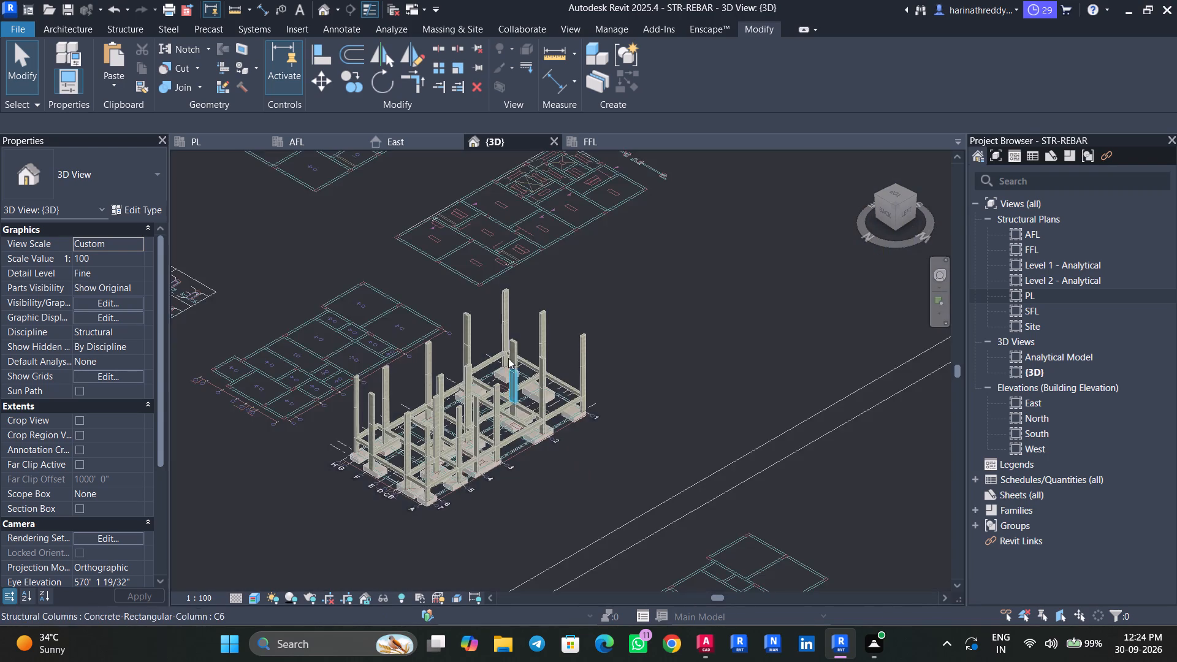
# Inspect the column segments along grid 1 in 3D, checking individual columns' types and base and top levels.
pyautogui.scroll(19, 499, 349)
pyautogui.click(512, 389)
pyautogui.scroll(-2, 512, 390)
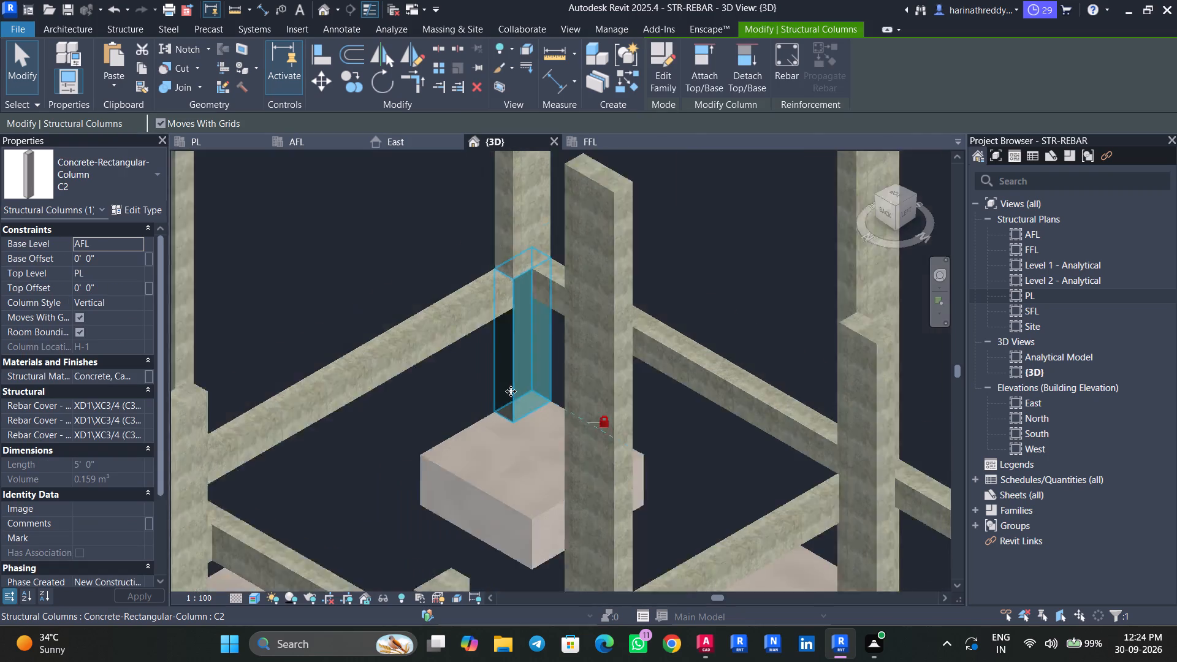
pyautogui.scroll(-14, 511, 391)
pyautogui.click(693, 336)
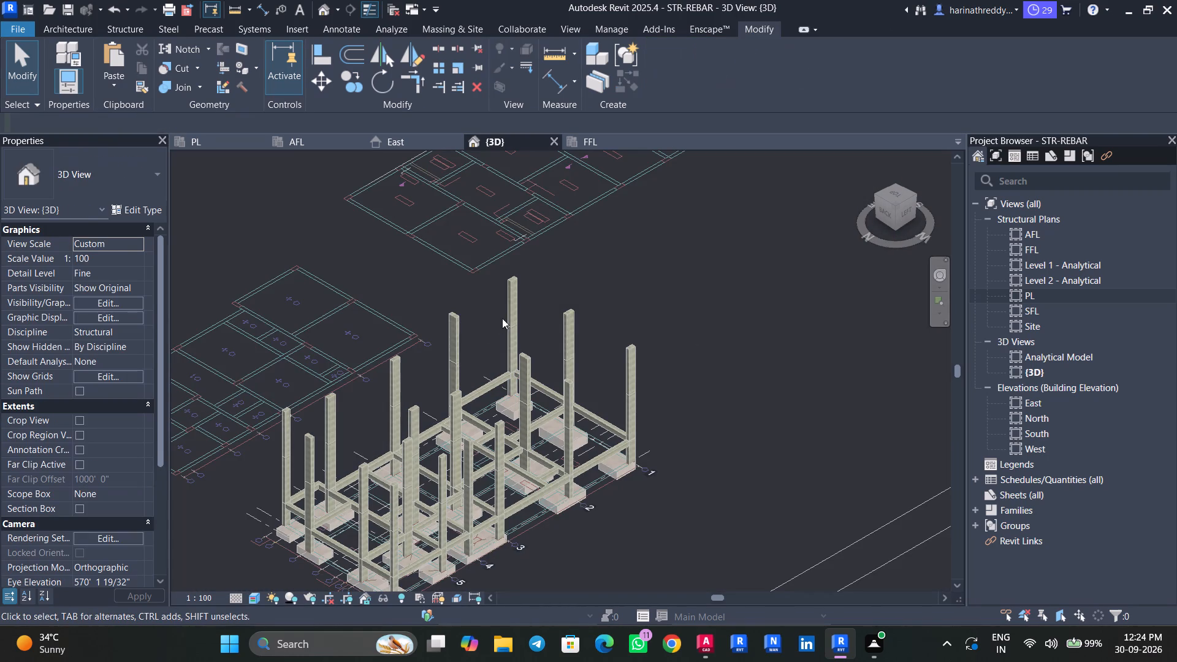
pyautogui.click(519, 303)
pyautogui.scroll(8, 543, 280)
pyautogui.click(541, 310)
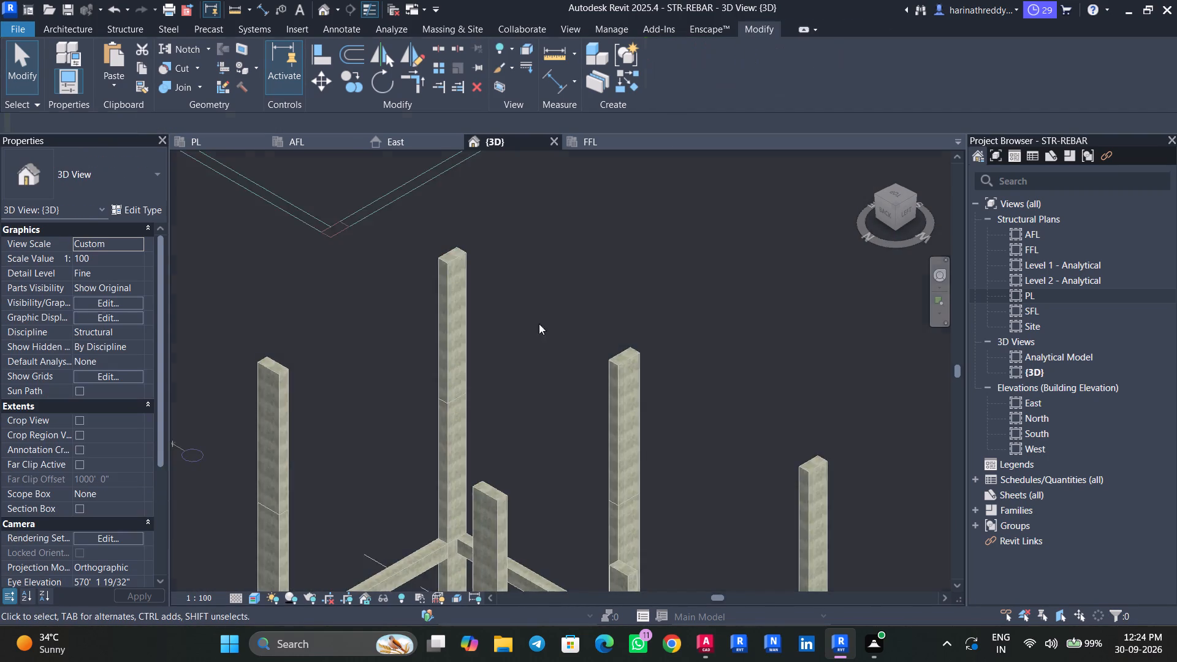
pyautogui.moveTo(524, 354); pyautogui.dragTo(563, 299, button='middle')
pyautogui.scroll(1, 563, 299)
pyautogui.click(495, 378)
pyautogui.click(561, 322)
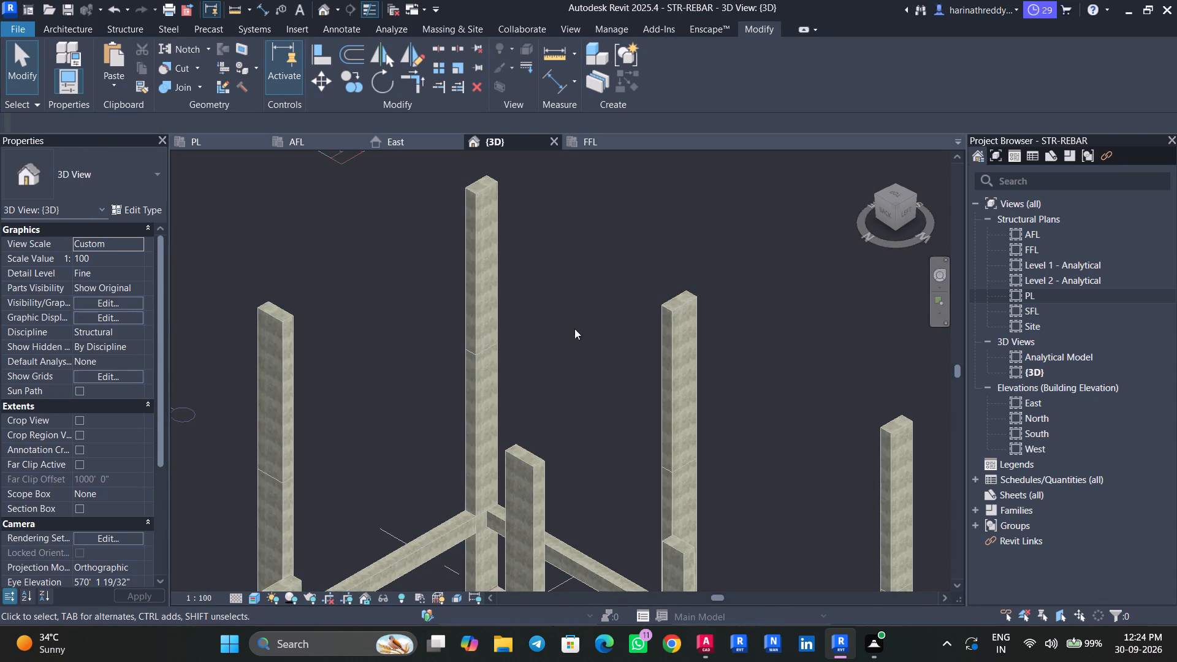
pyautogui.click(694, 342)
pyautogui.moveTo(582, 317); pyautogui.dragTo(543, 219, button='middle')
pyautogui.scroll(-3, 542, 219)
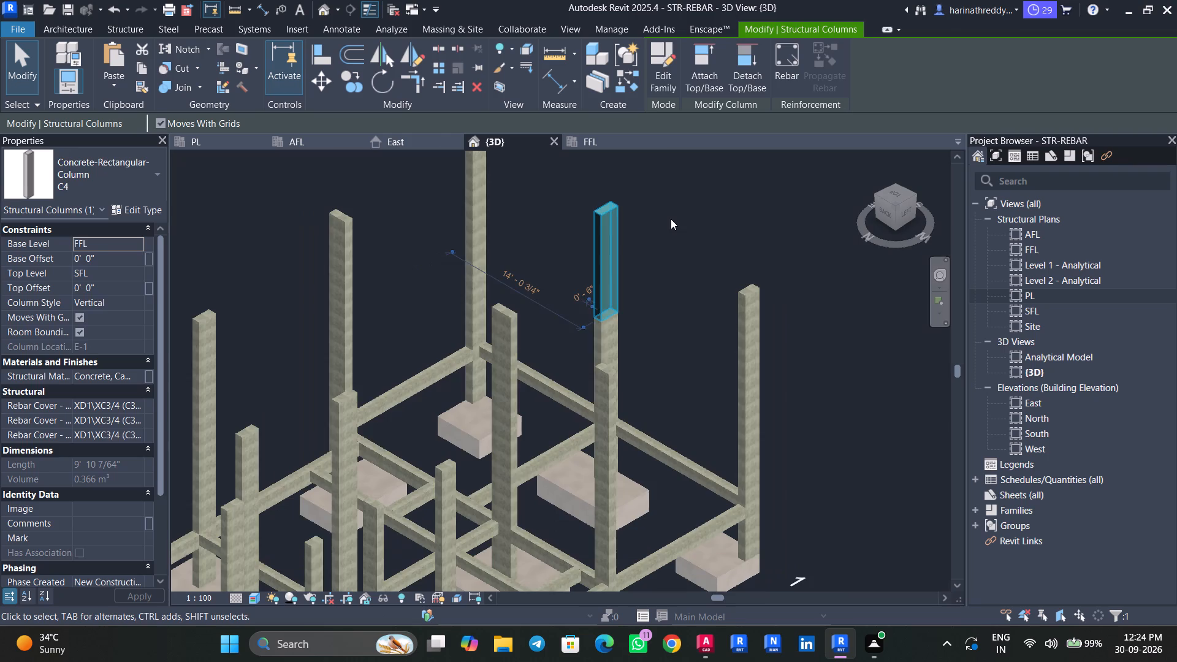
pyautogui.click(671, 219)
pyautogui.click(615, 334)
pyautogui.click(669, 280)
pyautogui.click(752, 311)
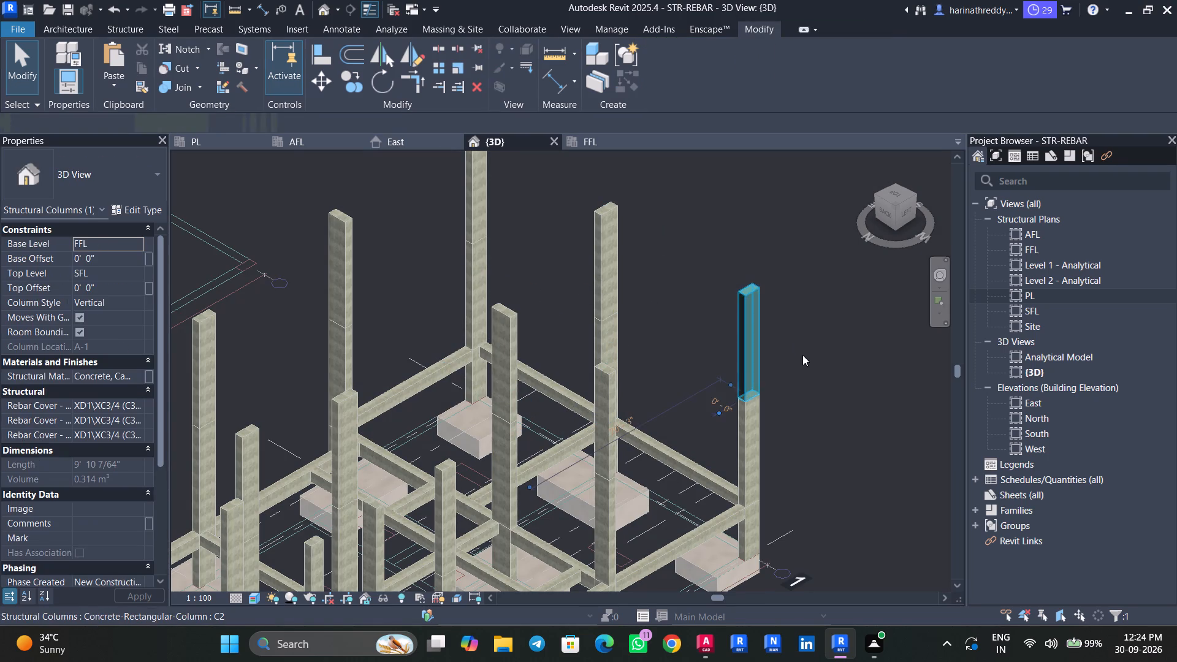
pyautogui.moveTo(799, 351); pyautogui.dragTo(772, 317, button='middle')
pyautogui.click(791, 328)
pyautogui.click(733, 416)
pyautogui.click(789, 392)
# Examine the lower columns, footings and beam junctions at grids 1 and 2, from the left side and the back-left corner.
pyautogui.moveTo(806, 412); pyautogui.dragTo(802, 360, button='middle')
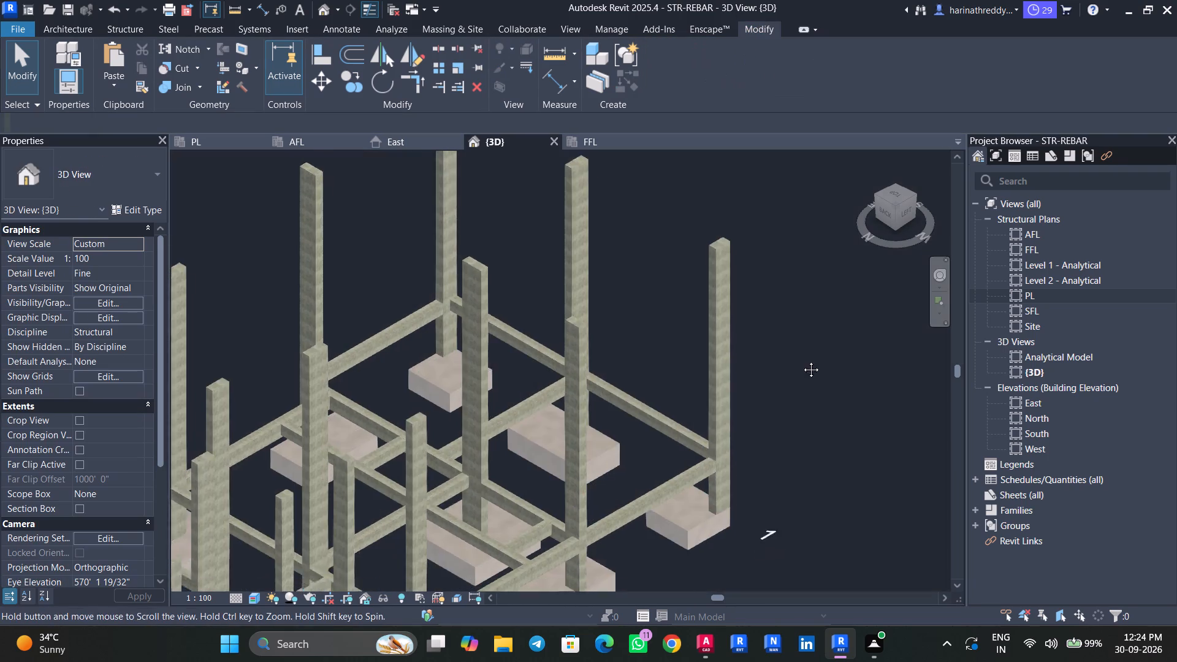
pyautogui.moveTo(802, 360); pyautogui.dragTo(804, 351, button='middle')
pyautogui.scroll(8, 704, 439)
pyautogui.click(731, 437)
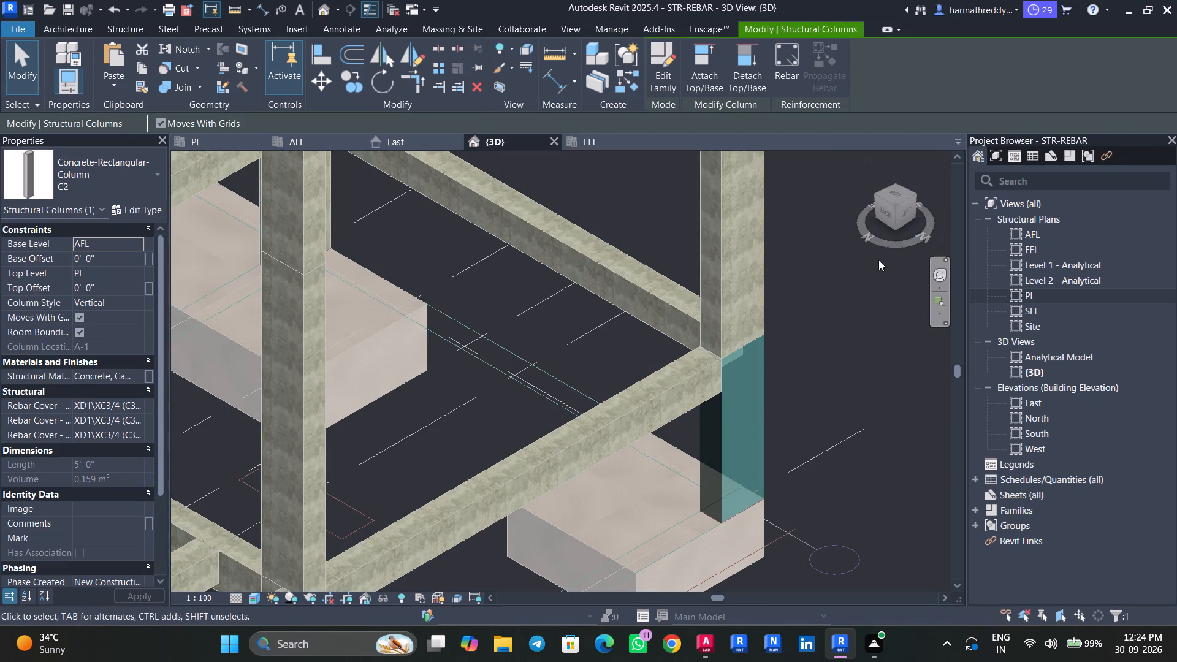
pyautogui.click(907, 211)
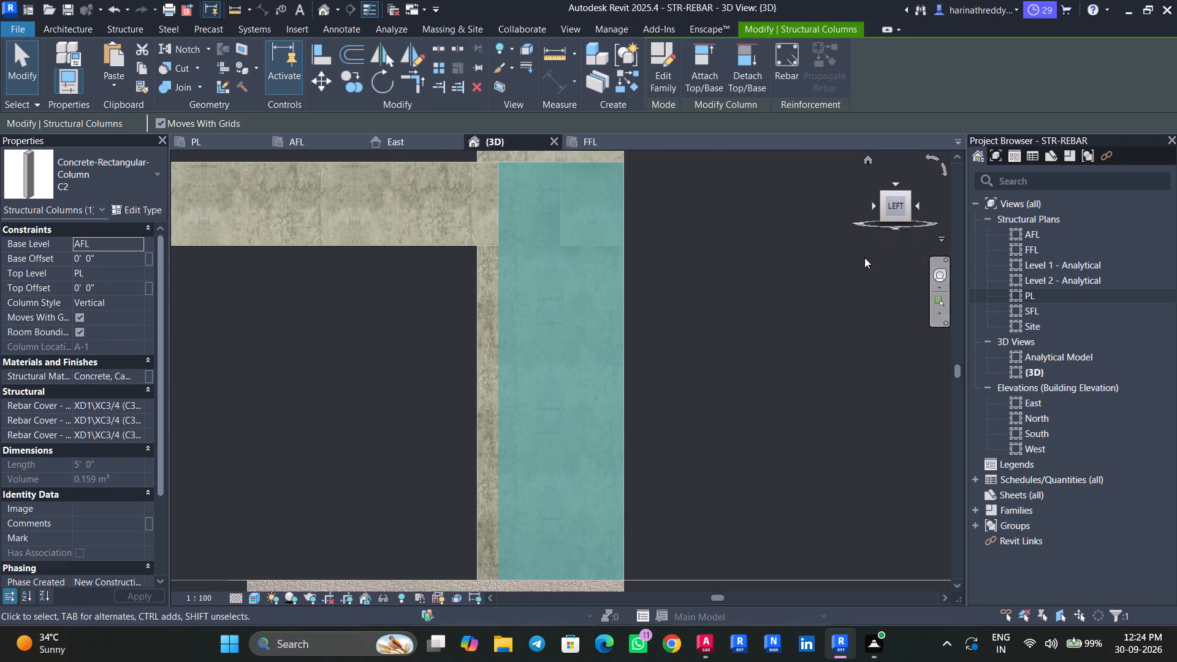
pyautogui.scroll(-6, 582, 419)
pyautogui.click(676, 352)
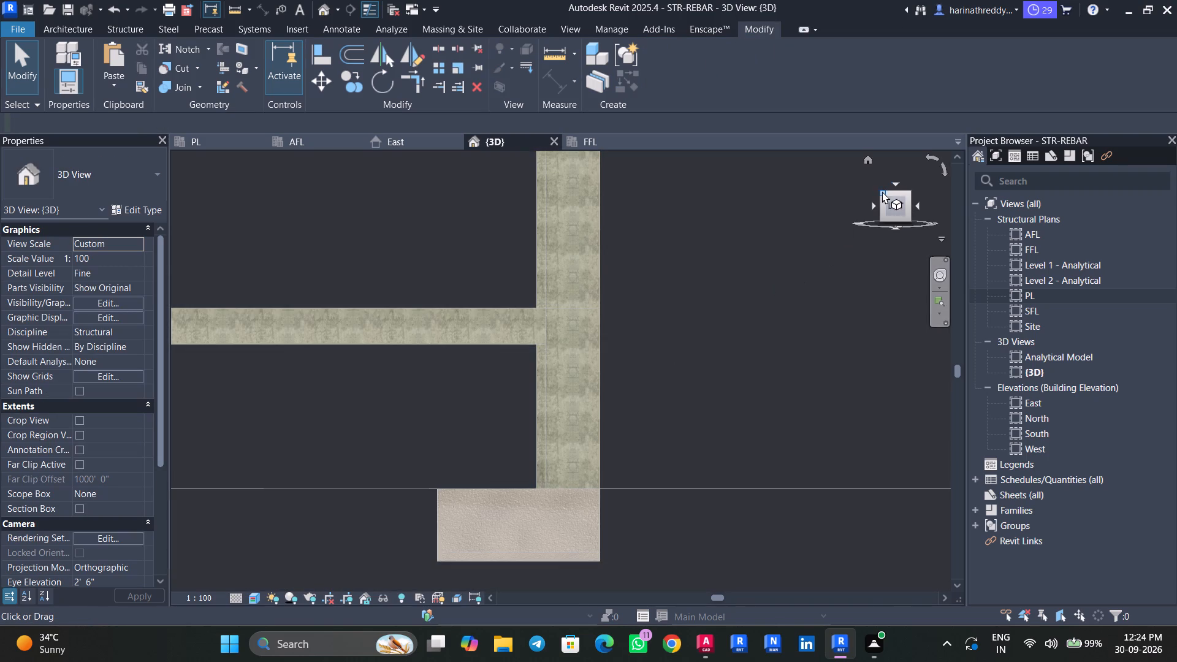
pyautogui.click(881, 191)
pyautogui.scroll(4, 477, 307)
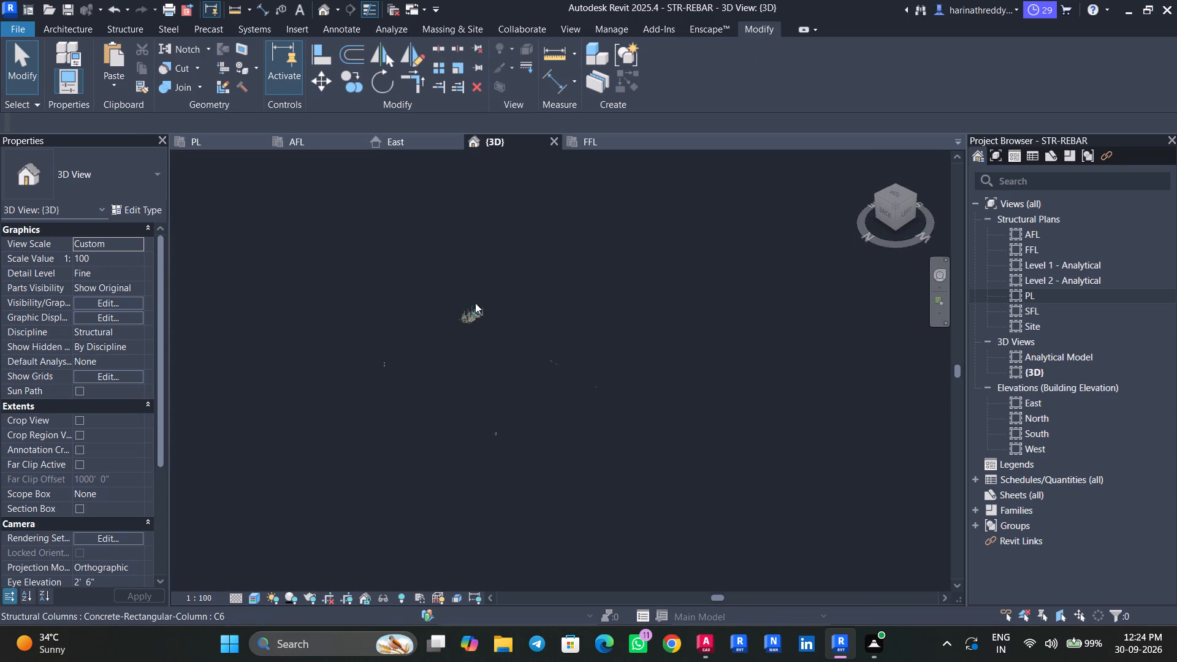
pyautogui.scroll(3, 475, 303)
pyautogui.scroll(-1, 473, 303)
pyautogui.scroll(20, 473, 303)
pyautogui.scroll(6, 473, 303)
pyautogui.moveTo(522, 363); pyautogui.dragTo(487, 498, button='middle')
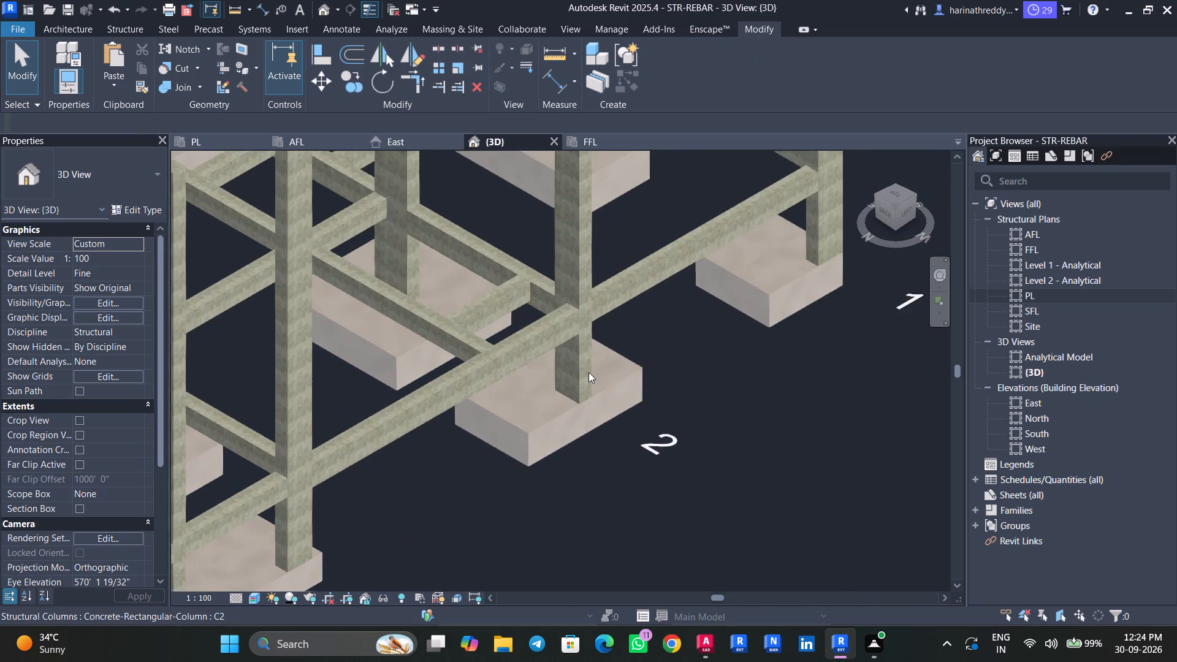
pyautogui.click(589, 364)
pyautogui.click(744, 370)
pyautogui.moveTo(828, 382); pyautogui.dragTo(805, 404)
pyautogui.moveTo(804, 405); pyautogui.dragTo(725, 501, button='middle')
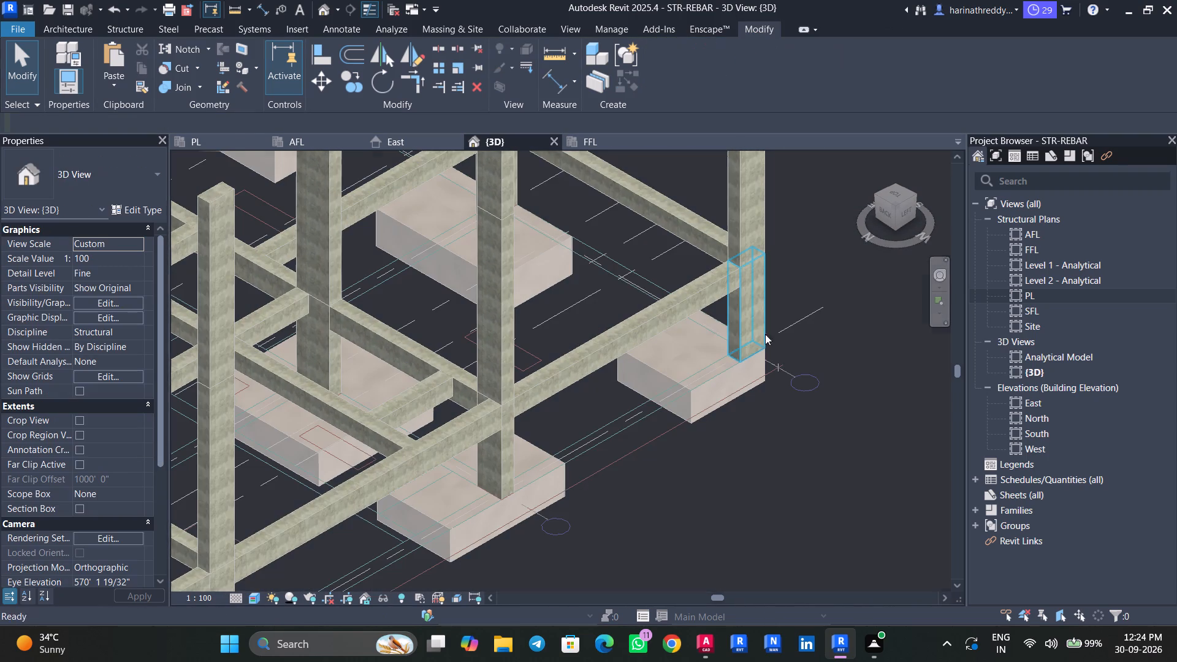
pyautogui.click(759, 314)
pyautogui.click(831, 430)
pyautogui.scroll(-3, 841, 477)
pyautogui.click(788, 492)
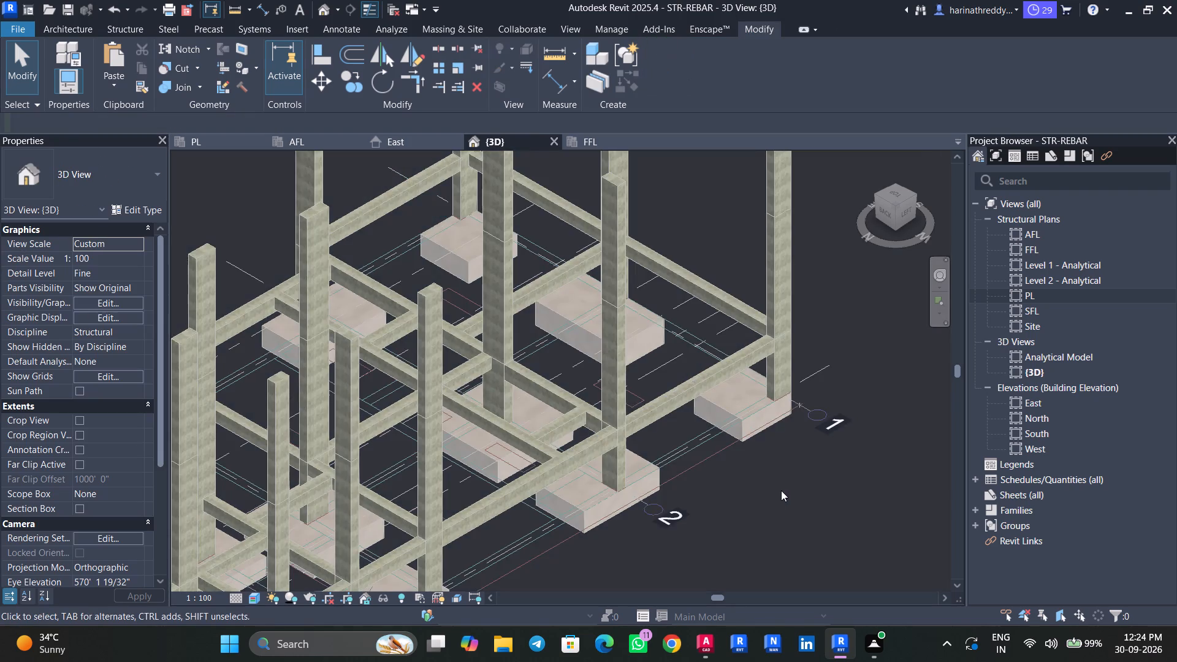
pyautogui.scroll(-4, 781, 486)
pyautogui.scroll(14, 825, 445)
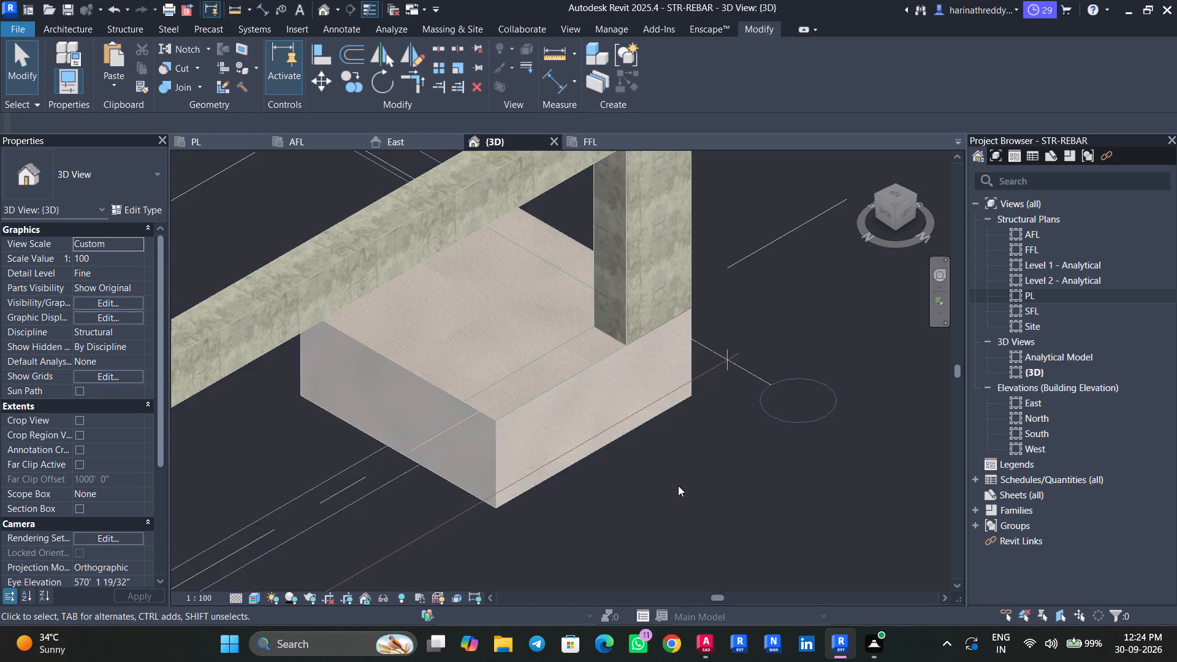
pyautogui.scroll(-13, 678, 485)
pyautogui.moveTo(649, 500); pyautogui.dragTo(707, 395, button='middle')
pyautogui.moveTo(687, 454); pyautogui.dragTo(741, 382, button='middle')
pyautogui.moveTo(709, 434); pyautogui.dragTo(767, 378, button='middle')
pyautogui.scroll(1, 714, 427)
pyautogui.scroll(-4, 758, 389)
pyautogui.moveTo(756, 392); pyautogui.dragTo(781, 452, button='middle')
pyautogui.scroll(-3, 781, 452)
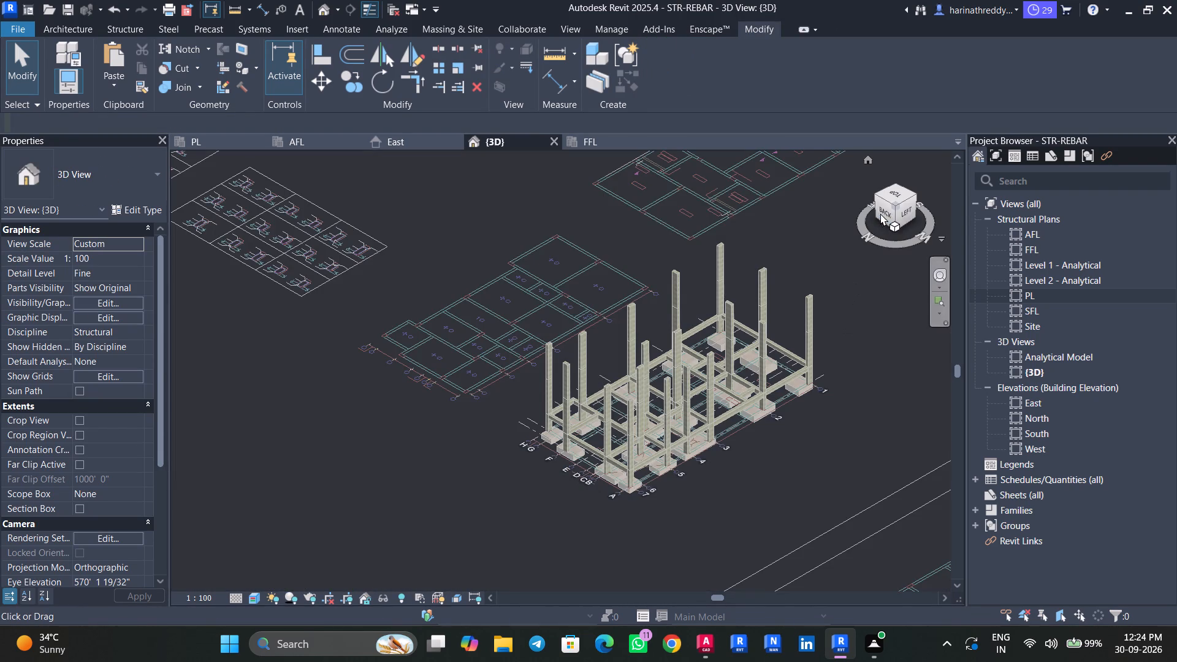
# Inspect the plinth beams and their column junctions near the grid H and G corner from the back-right, checking individual beams' properties.
pyautogui.click(877, 196)
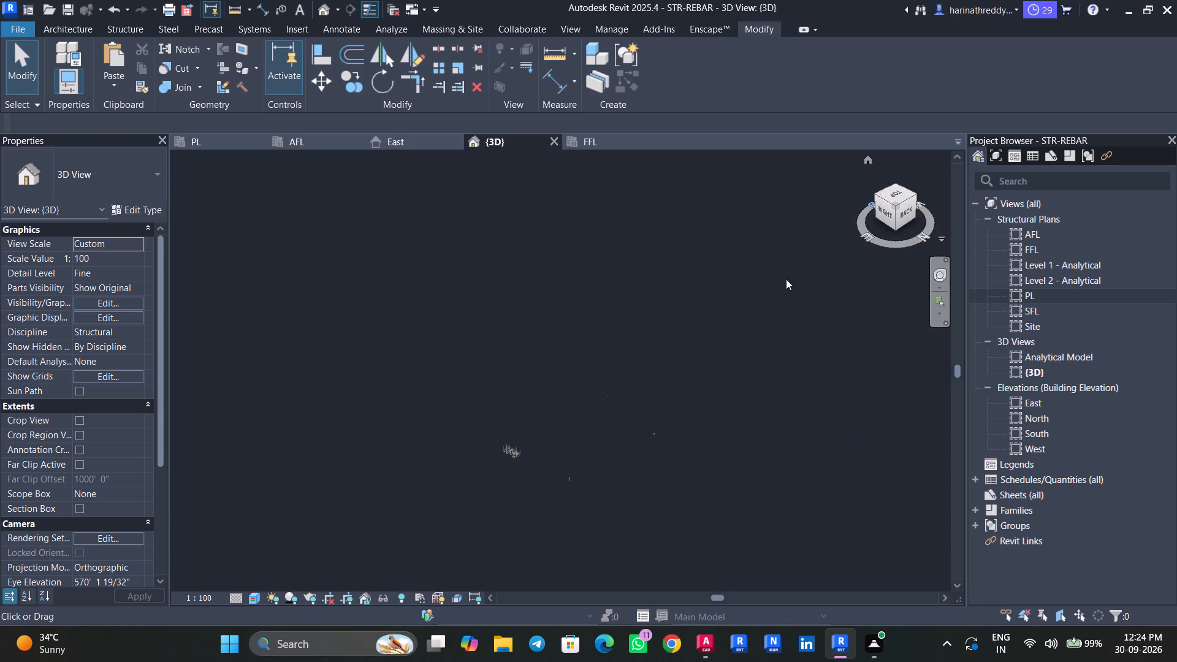
pyautogui.scroll(5, 555, 360)
pyautogui.scroll(4, 457, 438)
pyautogui.scroll(1, 368, 518)
pyautogui.moveTo(371, 516); pyautogui.dragTo(536, 436, button='middle')
pyautogui.scroll(14, 443, 502)
pyautogui.moveTo(466, 423); pyautogui.dragTo(481, 476, button='middle')
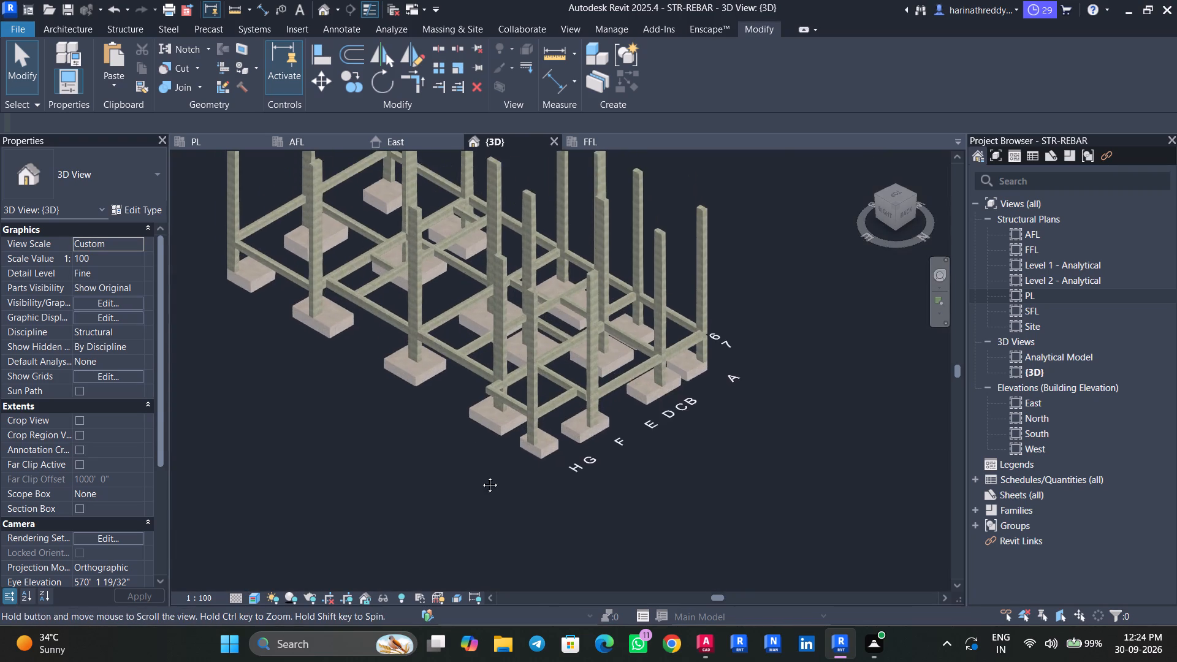
pyautogui.moveTo(481, 476); pyautogui.dragTo(481, 481, button='middle')
pyautogui.scroll(12, 500, 420)
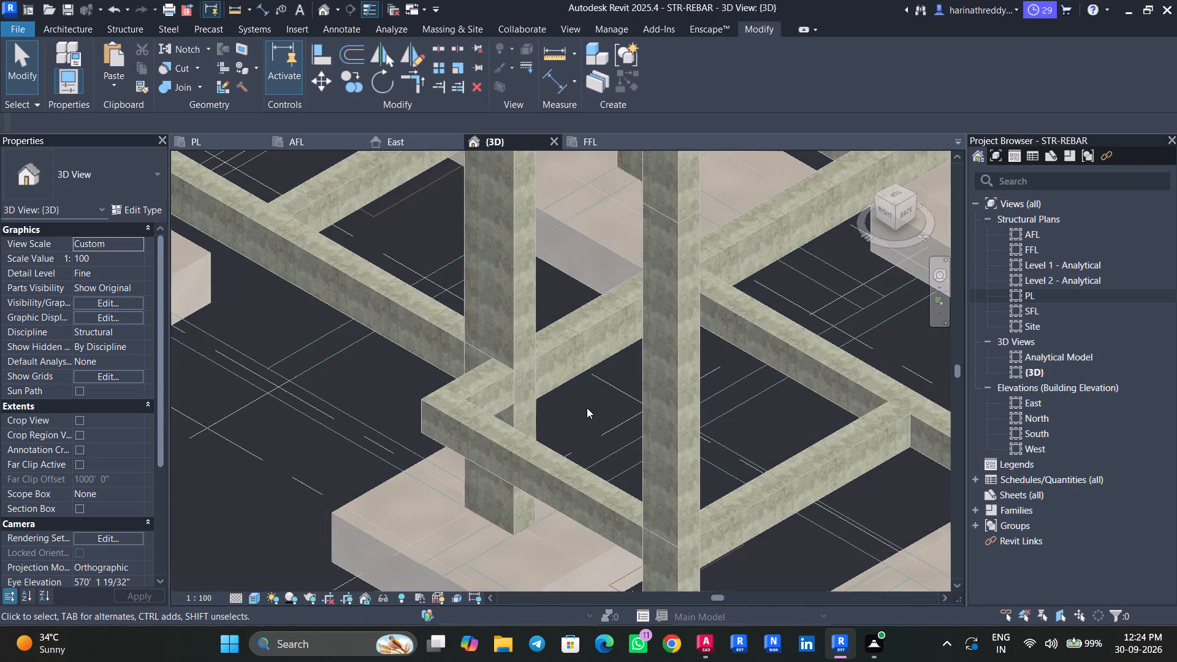
pyautogui.scroll(-2, 587, 408)
pyautogui.moveTo(587, 408); pyautogui.dragTo(585, 414, button='middle')
pyautogui.scroll(1, 584, 414)
pyautogui.click(581, 383)
pyautogui.click(362, 433)
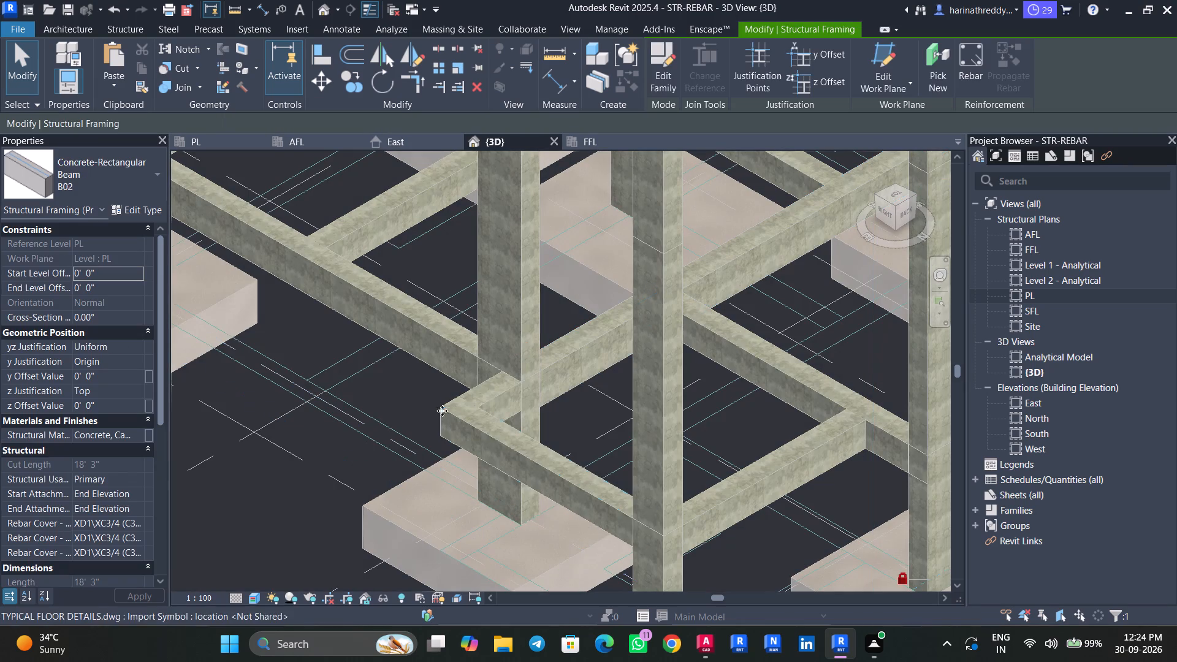
pyautogui.click(501, 402)
pyautogui.click(244, 530)
pyautogui.scroll(-5, 260, 526)
pyautogui.click(392, 495)
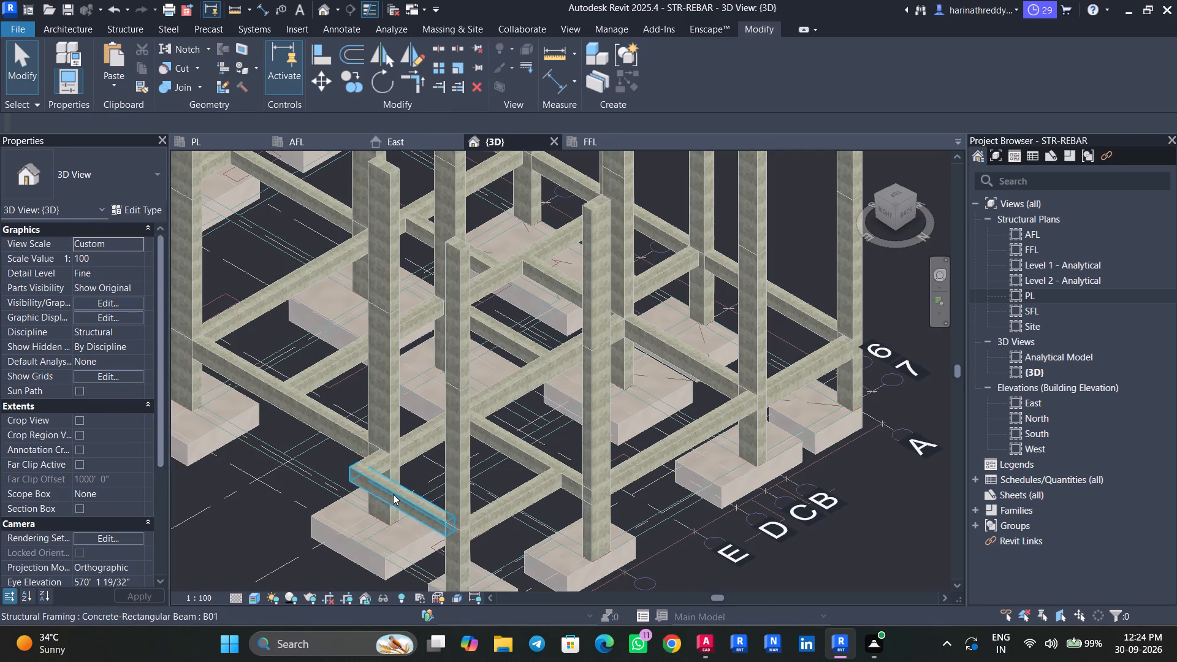
pyautogui.click(802, 581)
pyautogui.click(508, 521)
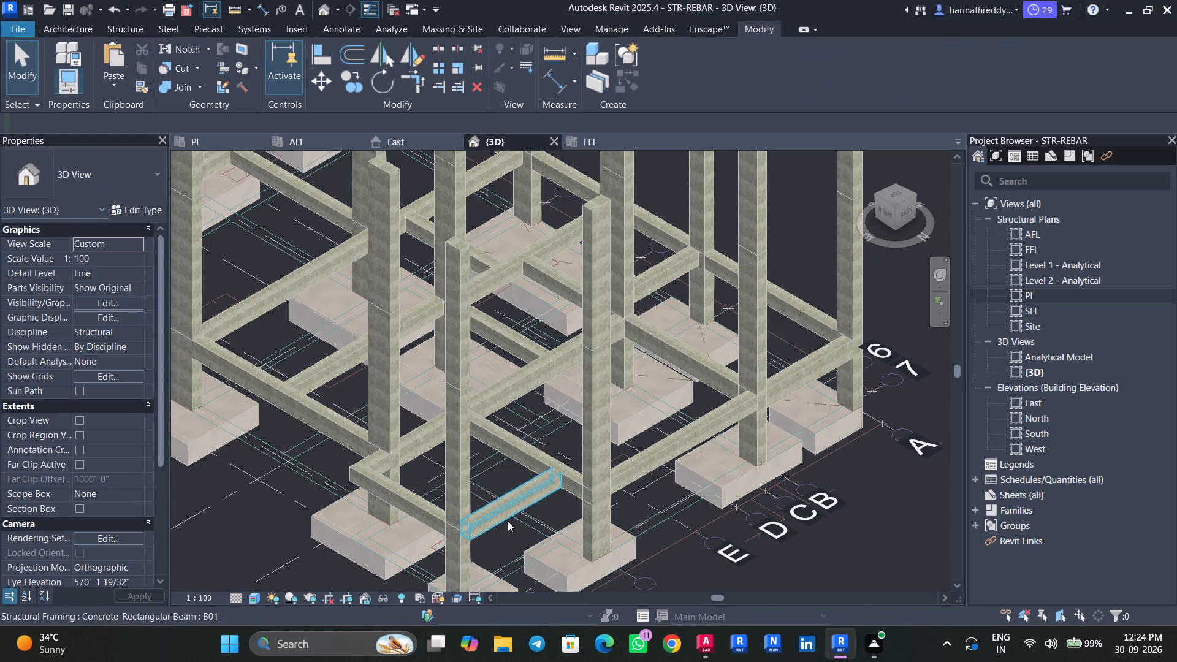
pyautogui.click(810, 560)
pyautogui.click(489, 447)
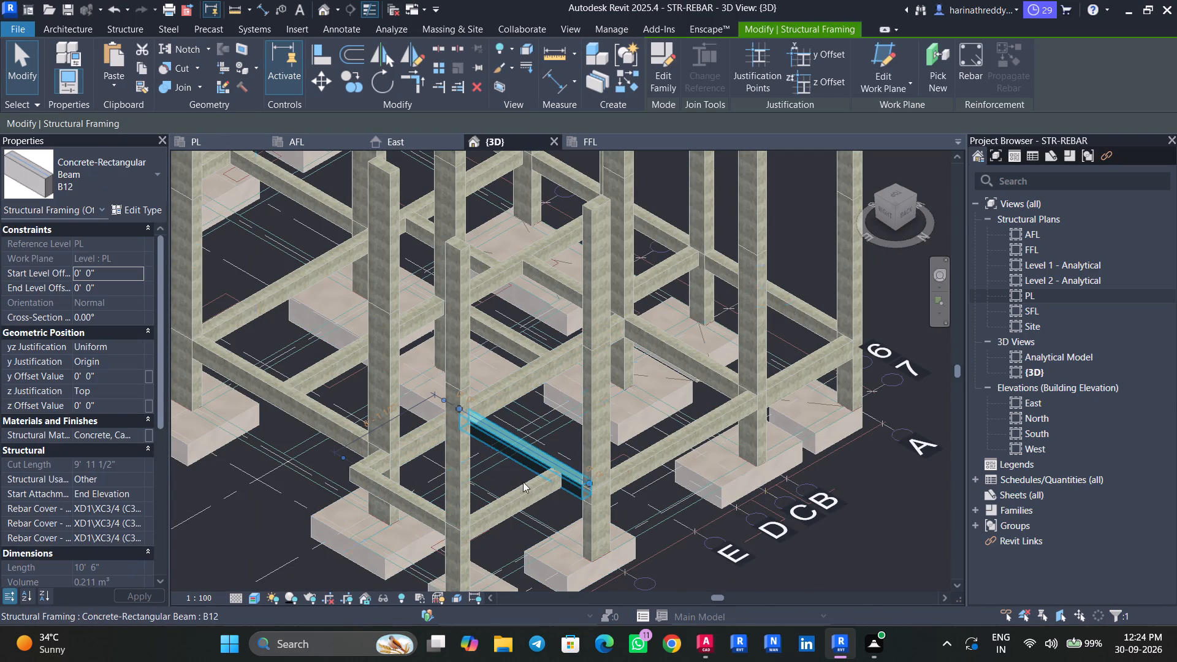
pyautogui.click(837, 560)
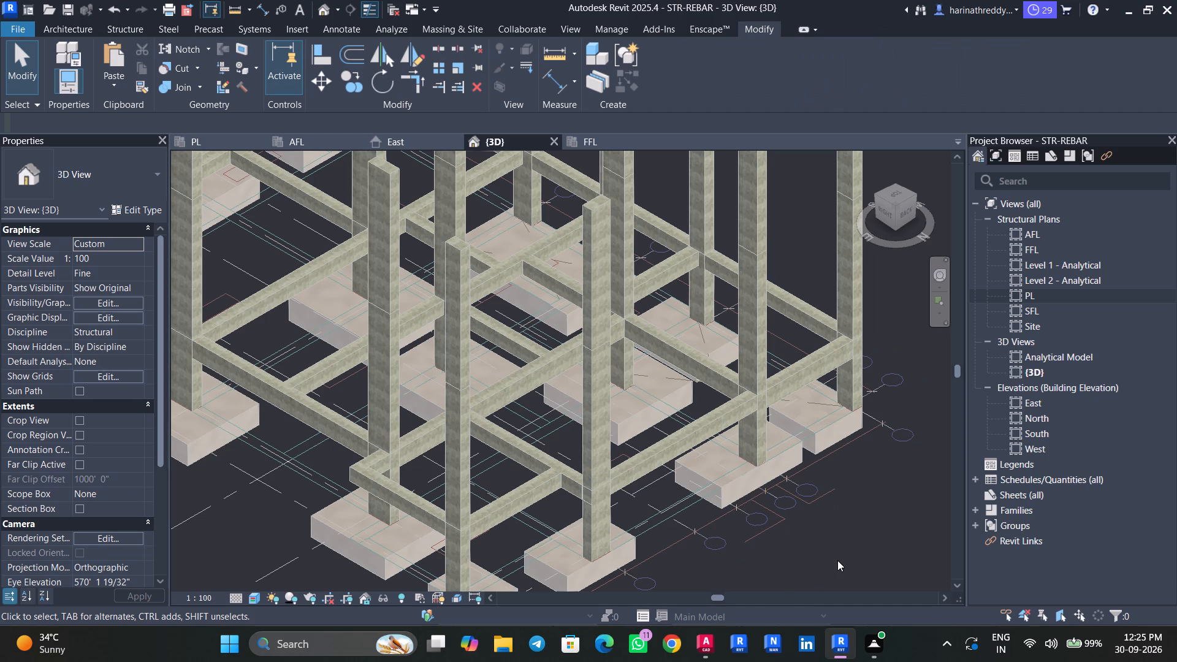
# Save the structural model.
pyautogui.hotkey('ctrl', 's')
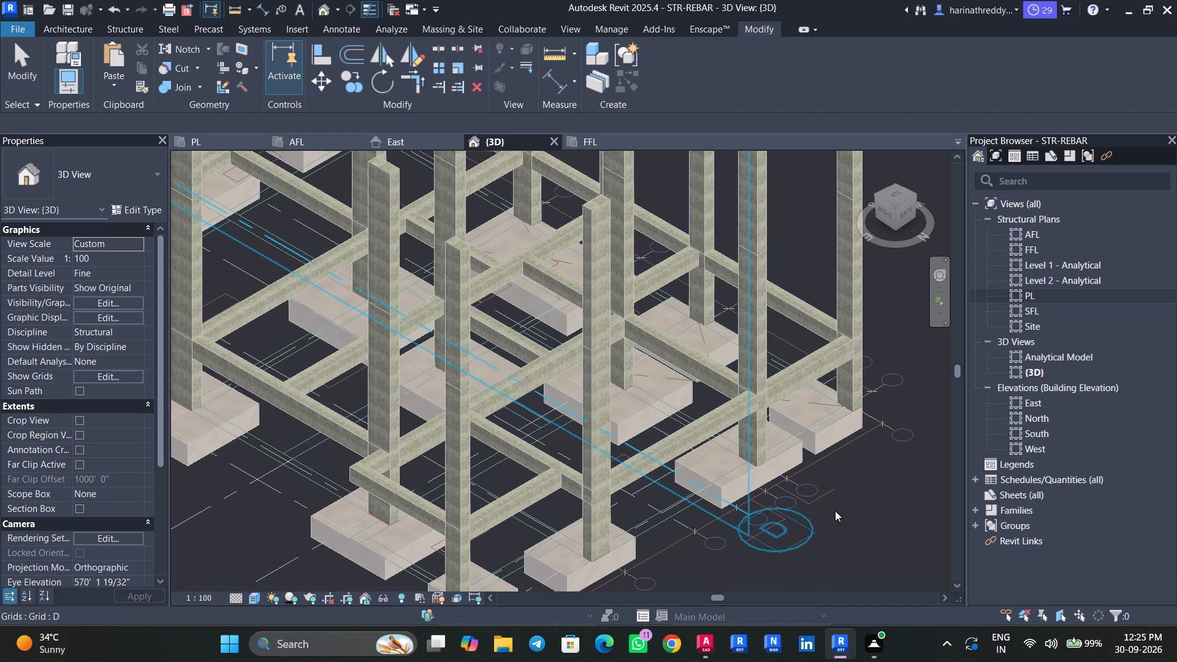
# Examine the plinth beams and rectangular footings along the outer side of the frame in 3D.
pyautogui.scroll(-4, 877, 514)
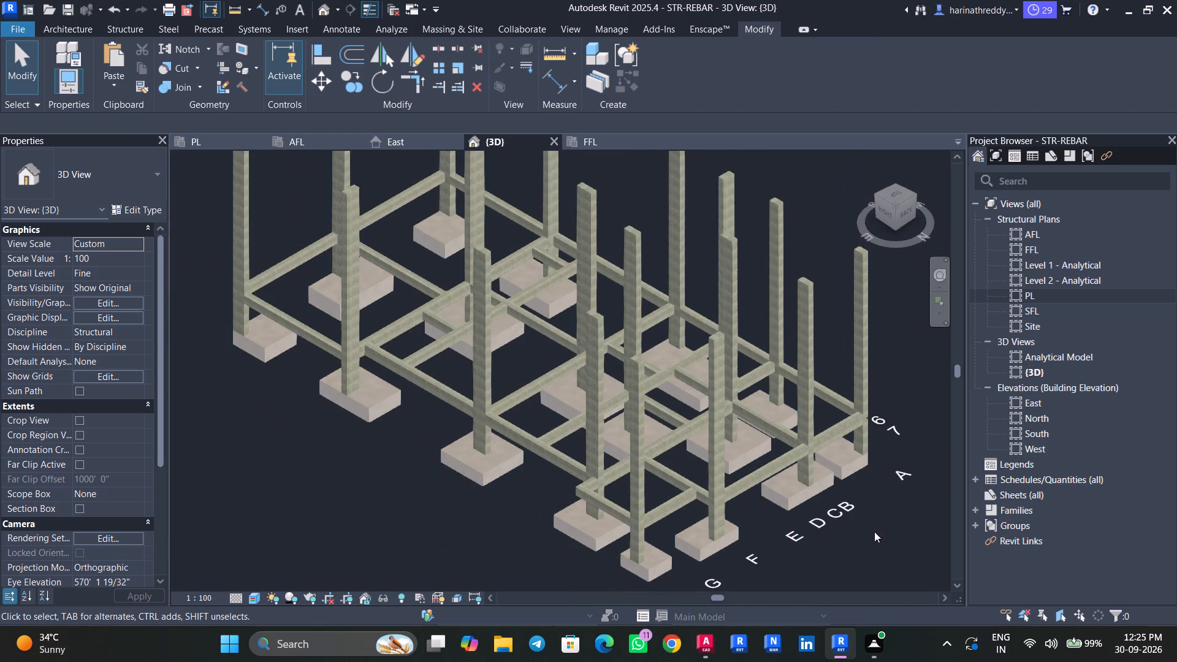
pyautogui.moveTo(874, 533); pyautogui.dragTo(855, 506, button='middle')
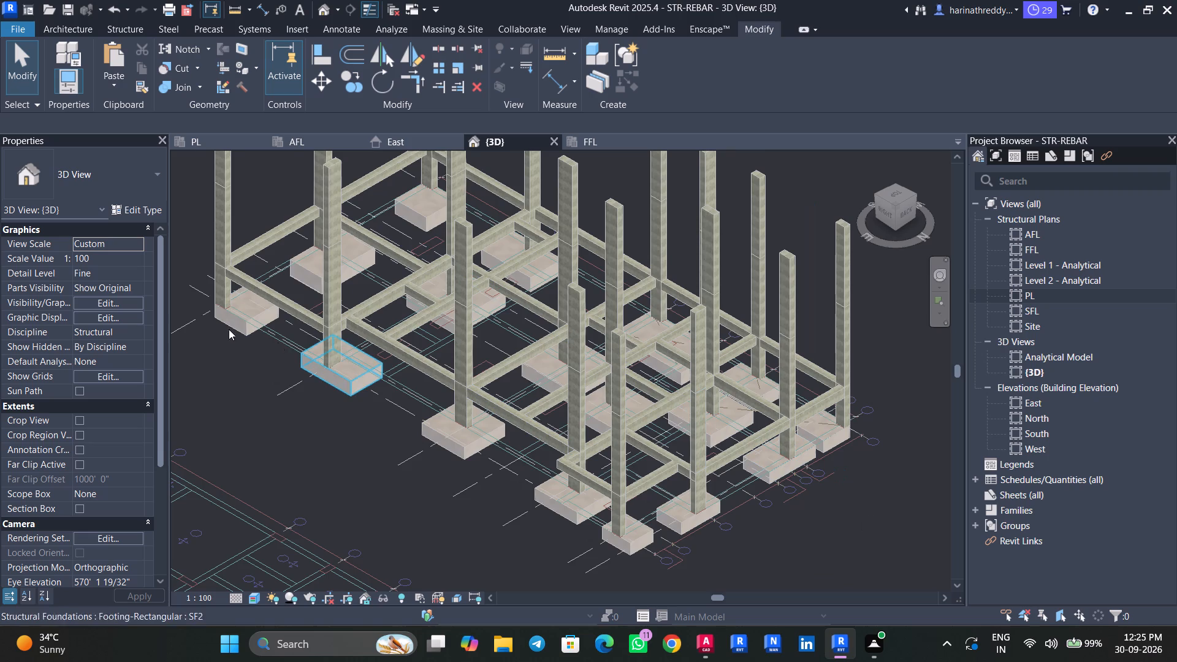
pyautogui.scroll(12, 216, 302)
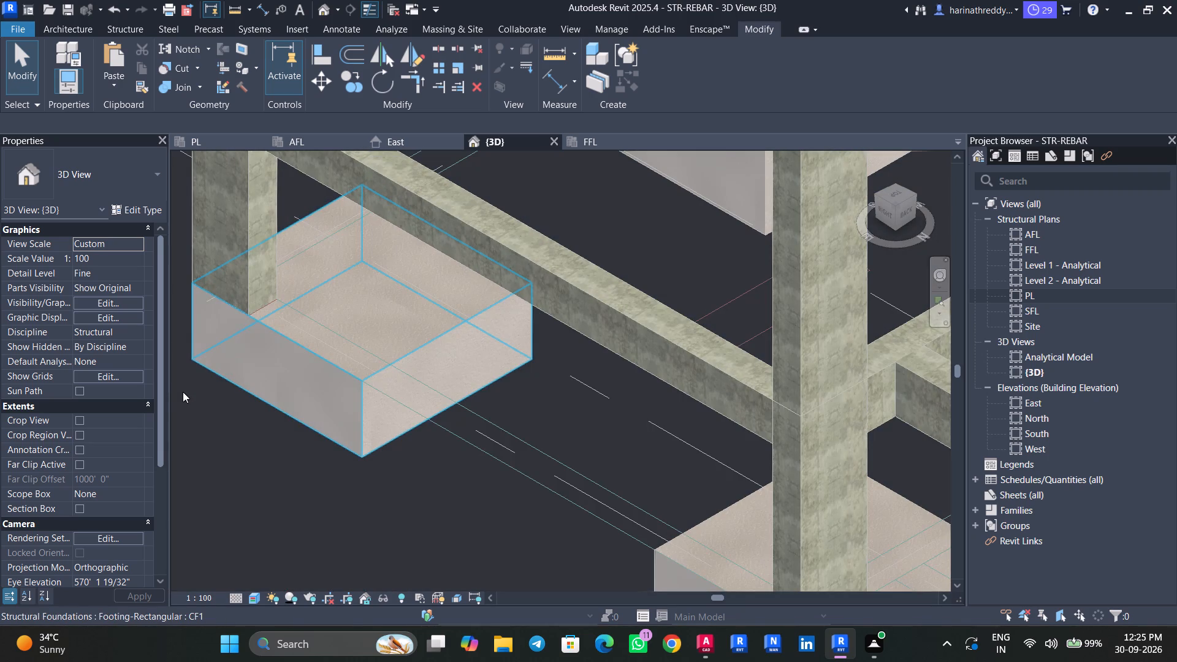
pyautogui.moveTo(185, 390); pyautogui.dragTo(194, 400, button='middle')
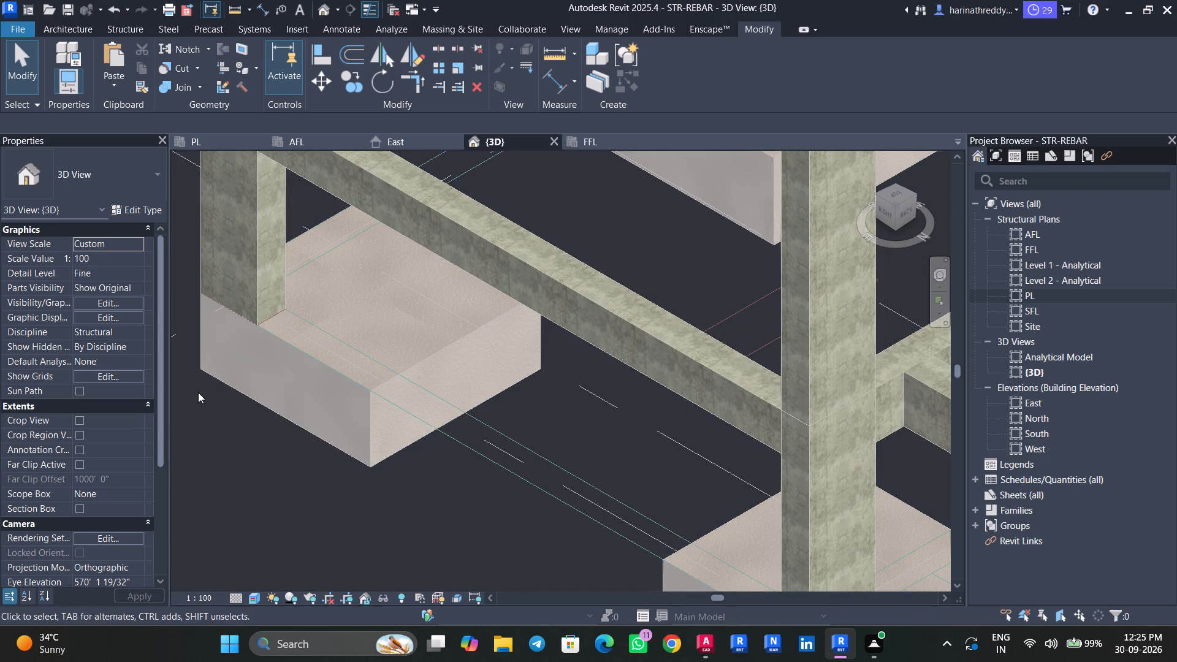
pyautogui.scroll(-4, 197, 387)
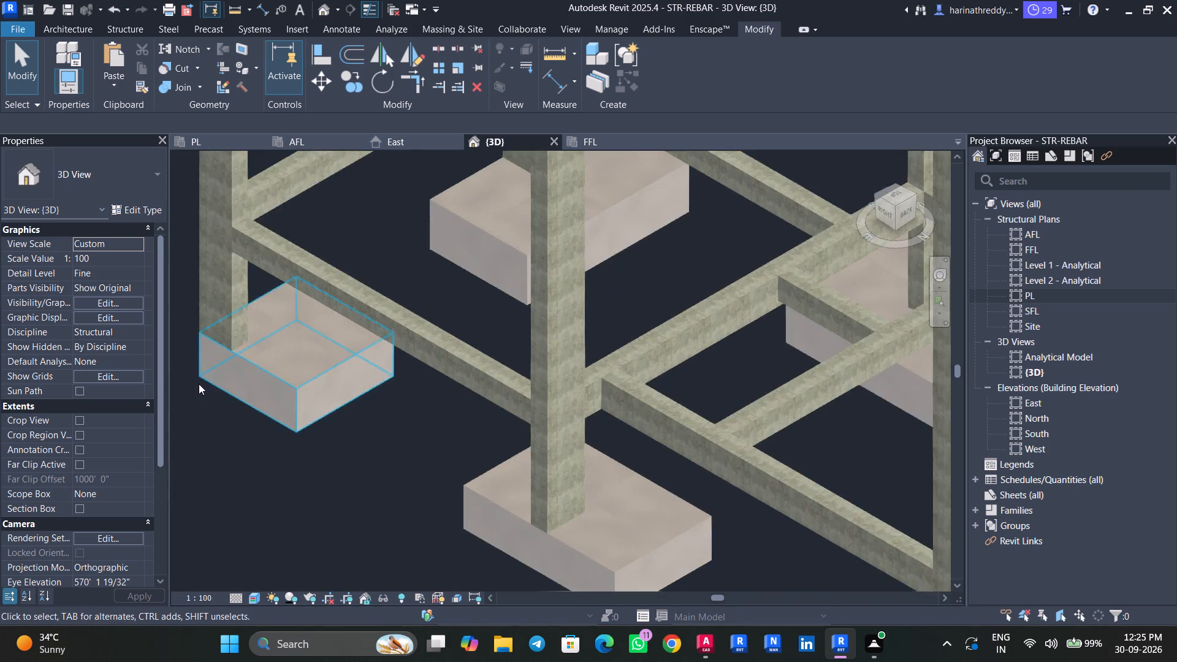
pyautogui.scroll(-1, 199, 384)
pyautogui.scroll(1, 199, 383)
pyautogui.scroll(-8, 199, 383)
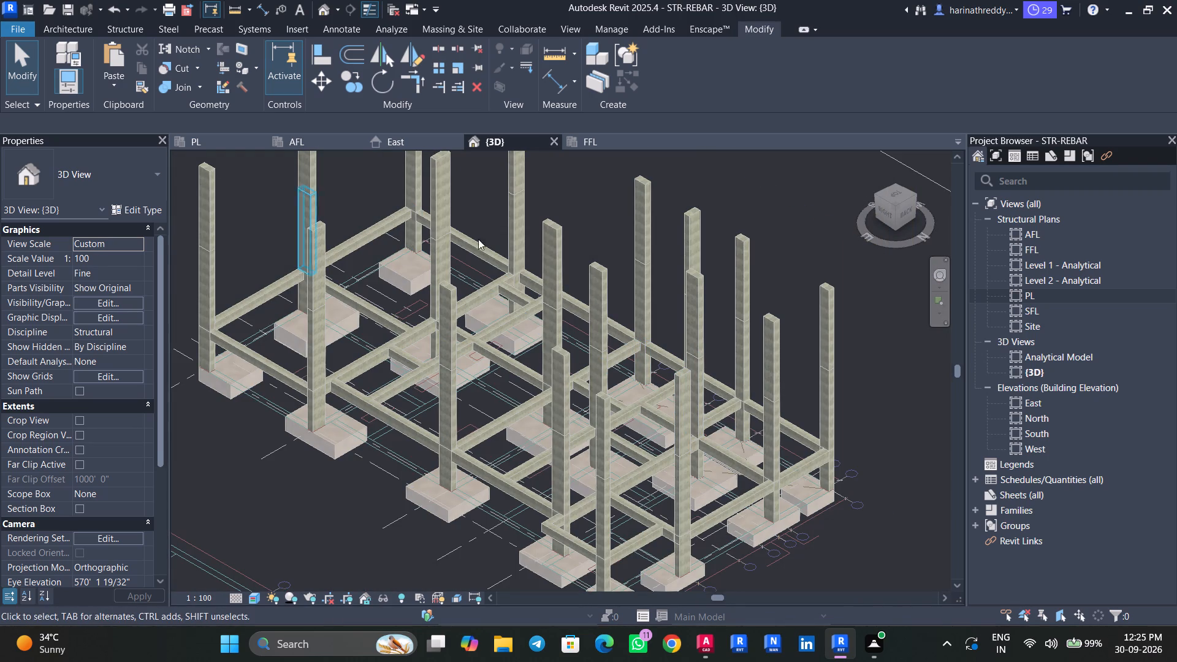
# Look over the imported layouts in the PL plan, then switch to AutoCAD and examine the footing and column layout in TYPICAL FLOOR DETAILS.
pyautogui.click(194, 139)
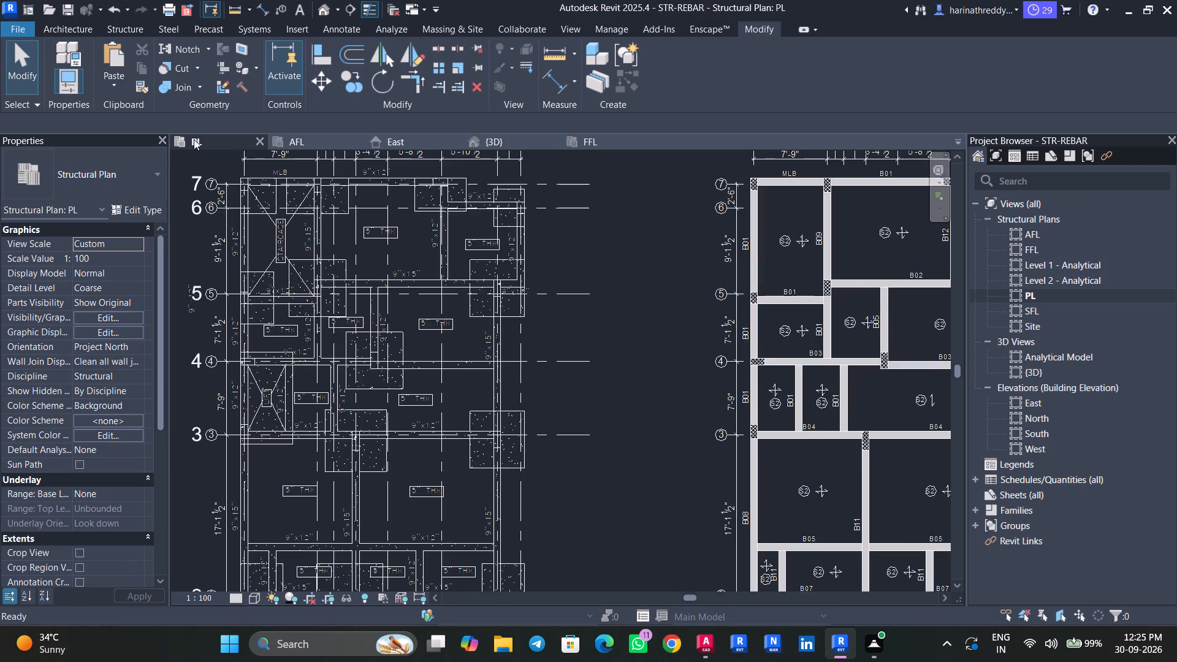
pyautogui.scroll(-4, 598, 267)
pyautogui.scroll(1, 598, 267)
pyautogui.scroll(-6, 598, 264)
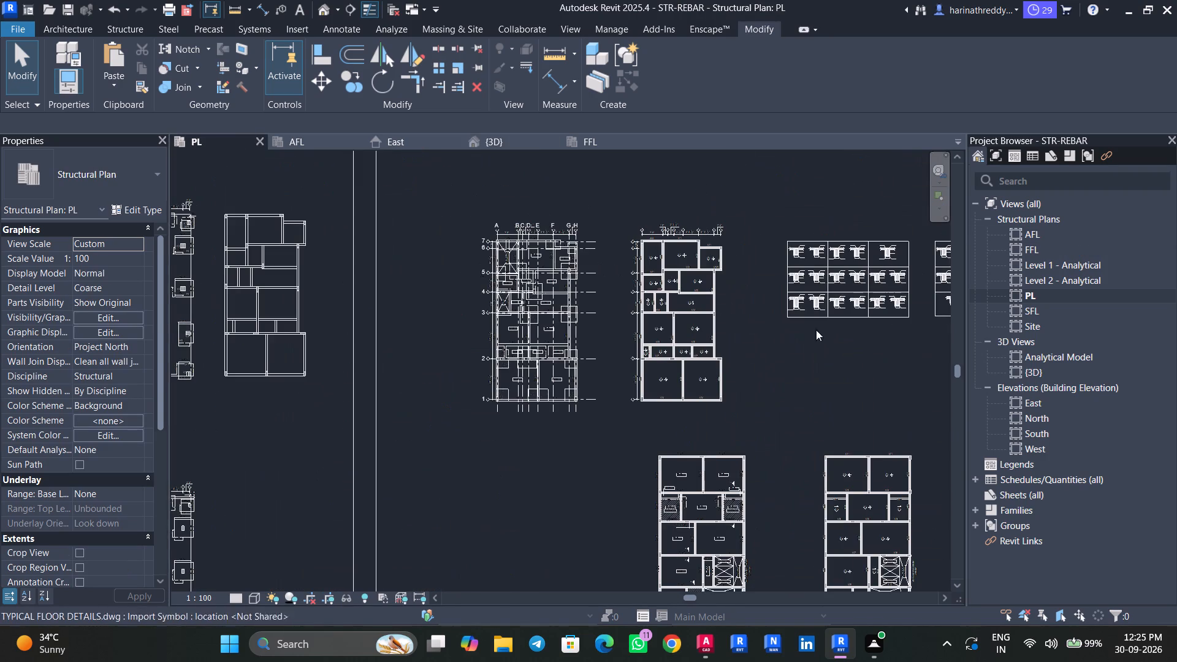
pyautogui.moveTo(794, 342); pyautogui.dragTo(743, 301, button='middle')
pyautogui.click(704, 641)
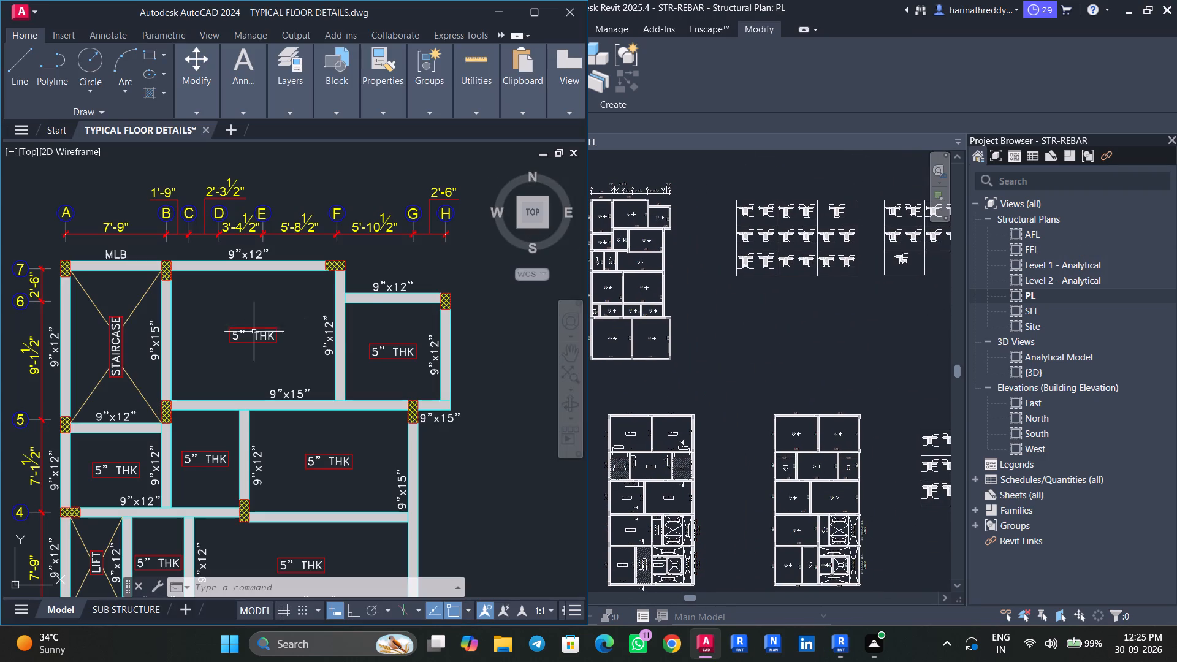
pyautogui.scroll(-4, 369, 321)
pyautogui.moveTo(362, 343); pyautogui.dragTo(433, 294, button='middle')
pyautogui.moveTo(271, 301); pyautogui.dragTo(425, 315, button='middle')
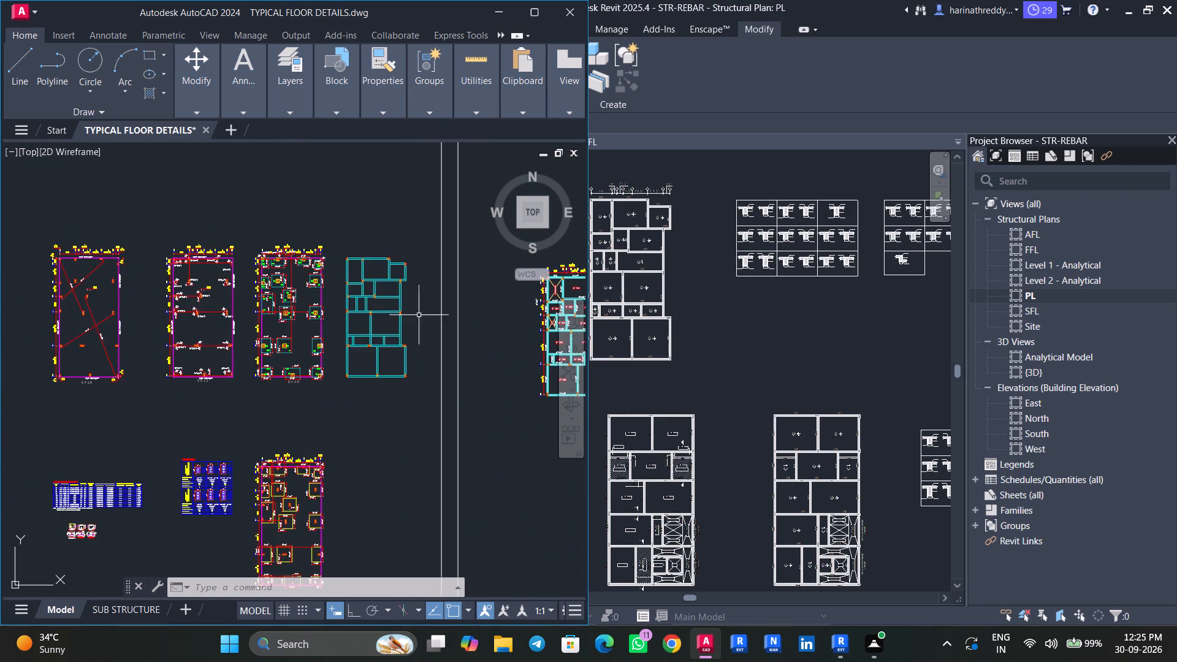
pyautogui.scroll(1, 253, 320)
pyautogui.moveTo(254, 321); pyautogui.dragTo(312, 289, button='middle')
pyautogui.scroll(3, 342, 285)
pyautogui.moveTo(341, 285); pyautogui.dragTo(341, 353, button='middle')
pyautogui.moveTo(321, 342); pyautogui.dragTo(302, 402, button='middle')
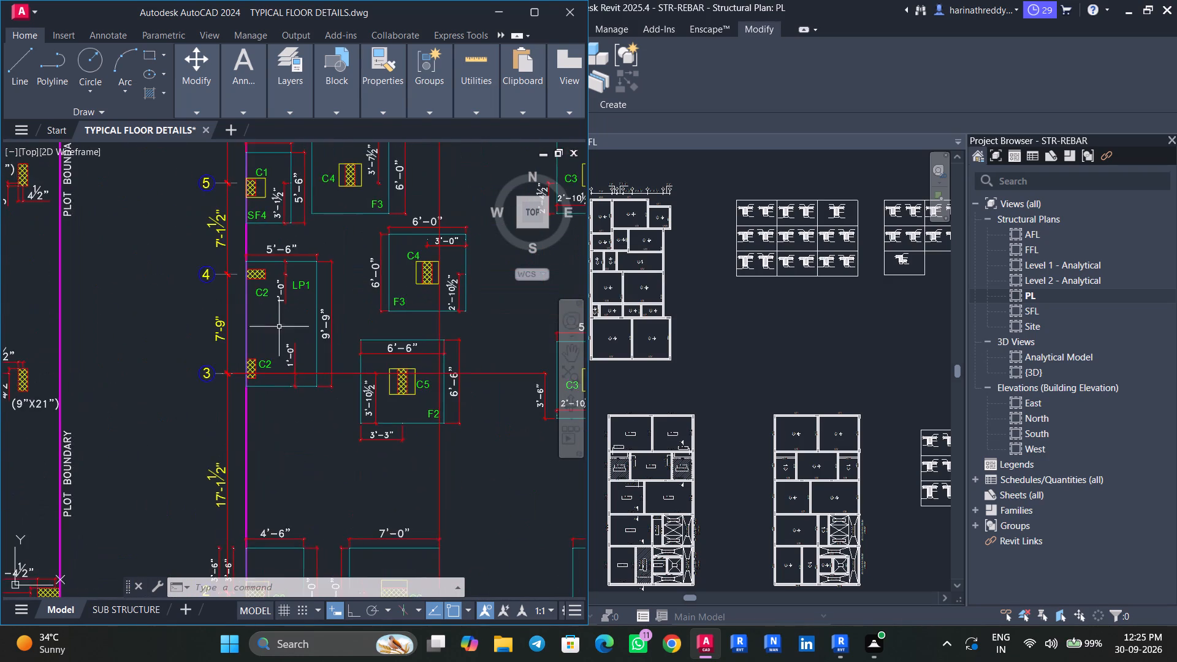
pyautogui.scroll(2, 262, 294)
pyautogui.scroll(-1, 262, 294)
pyautogui.scroll(1, 263, 294)
pyautogui.moveTo(264, 302); pyautogui.dragTo(249, 368, button='middle')
pyautogui.scroll(-5, 307, 356)
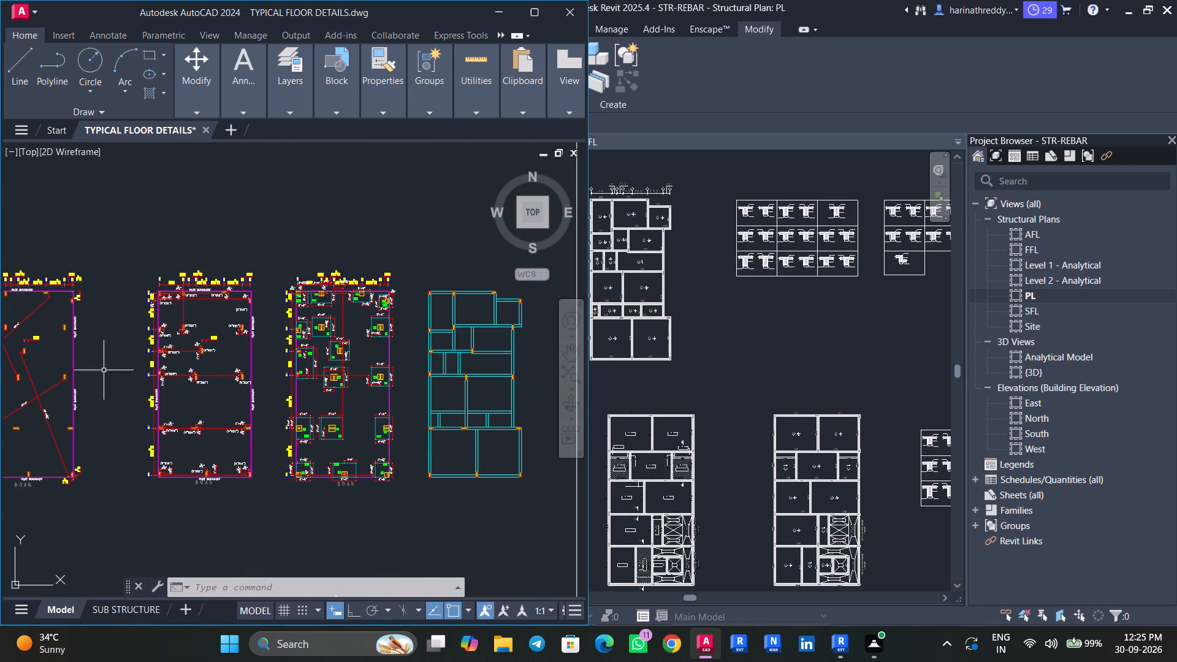
# Examine the column positions and plot boundary in the layouts beside the footing plan, around grids 3 and 4.
pyautogui.scroll(4, 181, 346)
pyautogui.moveTo(177, 349); pyautogui.dragTo(360, 352, button='middle')
pyautogui.scroll(-4, 177, 361)
pyautogui.moveTo(183, 367); pyautogui.dragTo(429, 354, button='middle')
pyautogui.scroll(4, 225, 373)
pyautogui.middleClick(278, 371)
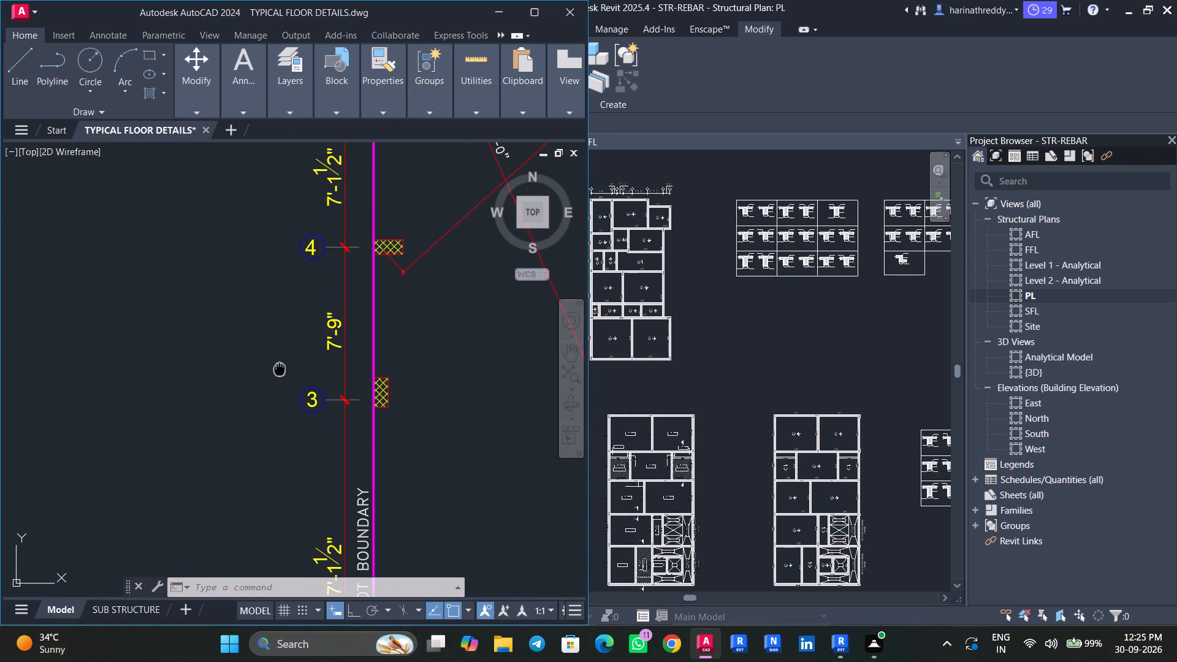
pyautogui.scroll(-3, 280, 368)
pyautogui.moveTo(217, 379); pyautogui.dragTo(398, 348, button='middle')
pyautogui.scroll(-1, 242, 381)
pyautogui.moveTo(249, 381); pyautogui.dragTo(346, 379, button='middle')
# Examine the unlabelled beam layout beside the footing plan, including its columns and beam junctions.
pyautogui.scroll(1, 346, 379)
pyautogui.moveTo(386, 414); pyautogui.dragTo(95, 341, button='middle')
pyautogui.moveTo(340, 369); pyautogui.dragTo(227, 372, button='middle')
pyautogui.moveTo(395, 398); pyautogui.dragTo(243, 441, button='middle')
pyautogui.scroll(1, 394, 427)
pyautogui.moveTo(394, 427); pyautogui.dragTo(214, 454, button='middle')
pyautogui.moveTo(409, 443); pyautogui.dragTo(264, 421, button='middle')
pyautogui.moveTo(349, 410); pyautogui.dragTo(194, 465, button='middle')
pyautogui.moveTo(388, 406); pyautogui.dragTo(265, 413, button='middle')
pyautogui.scroll(1, 403, 358)
pyautogui.scroll(-1, 403, 358)
pyautogui.scroll(1, 403, 358)
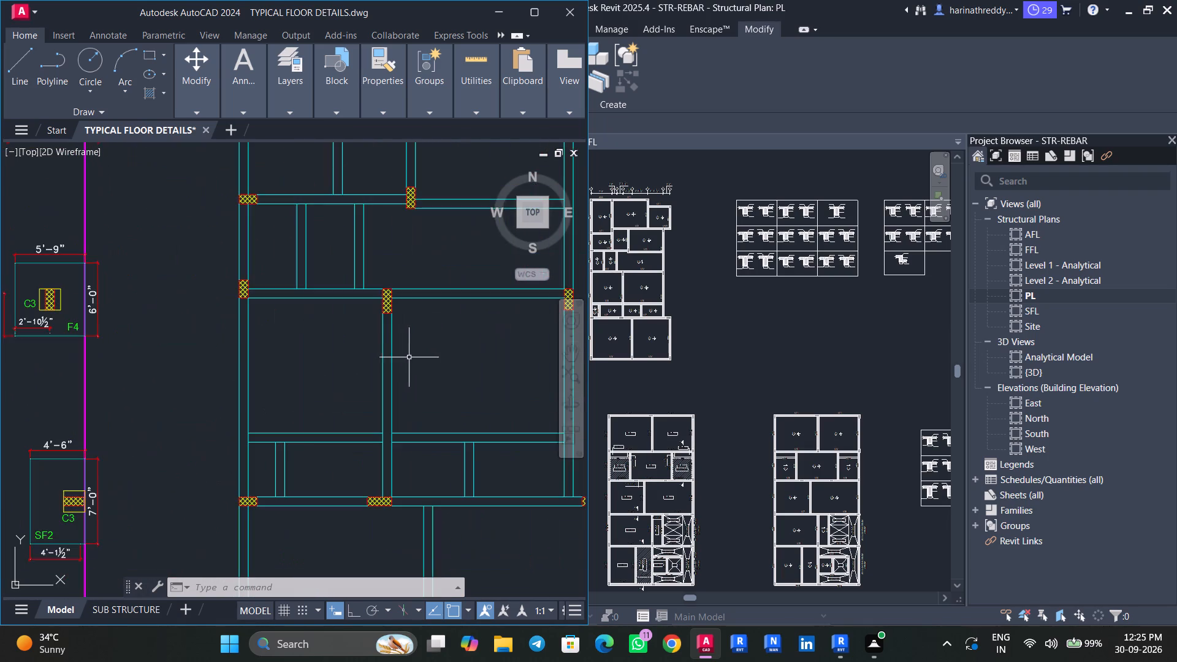
pyautogui.scroll(-2, 409, 362)
pyautogui.moveTo(408, 418); pyautogui.dragTo(150, 387, button='middle')
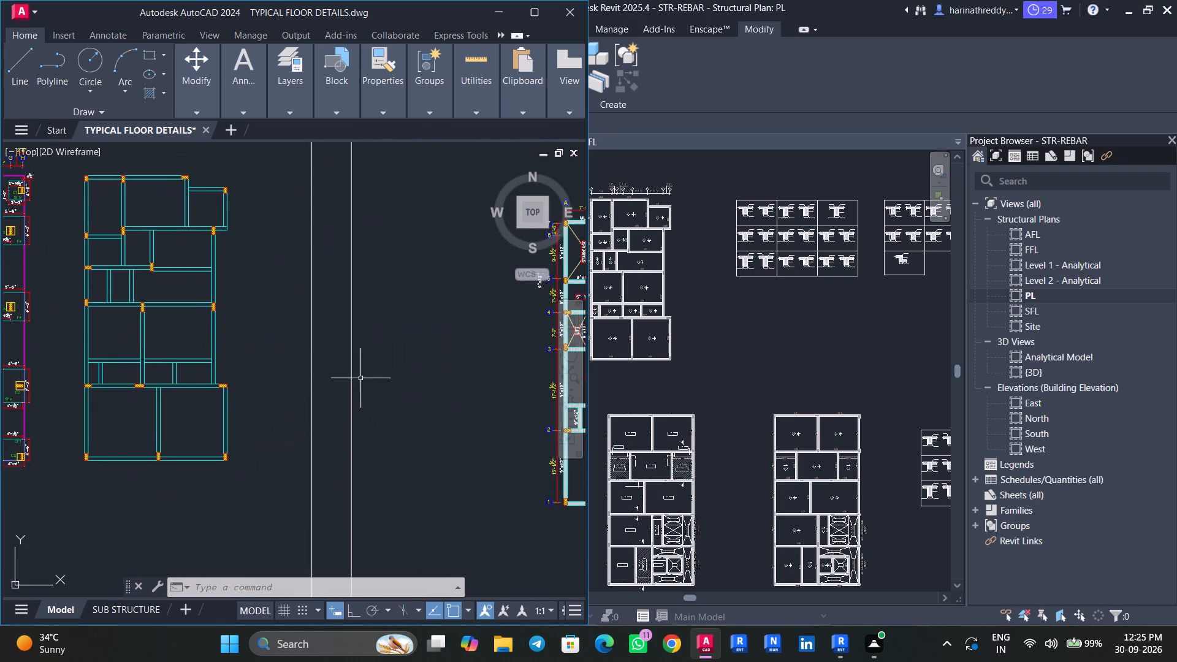
# Examine the beam-size and slab-thickness plan and the adjacent beam and slab marking plan on grids A to H.
pyautogui.moveTo(357, 378); pyautogui.dragTo(195, 390, button='middle')
pyautogui.moveTo(394, 400); pyautogui.dragTo(321, 405, button='middle')
pyautogui.scroll(2, 403, 395)
pyautogui.moveTo(392, 404); pyautogui.dragTo(366, 399, button='middle')
pyautogui.scroll(-4, 365, 398)
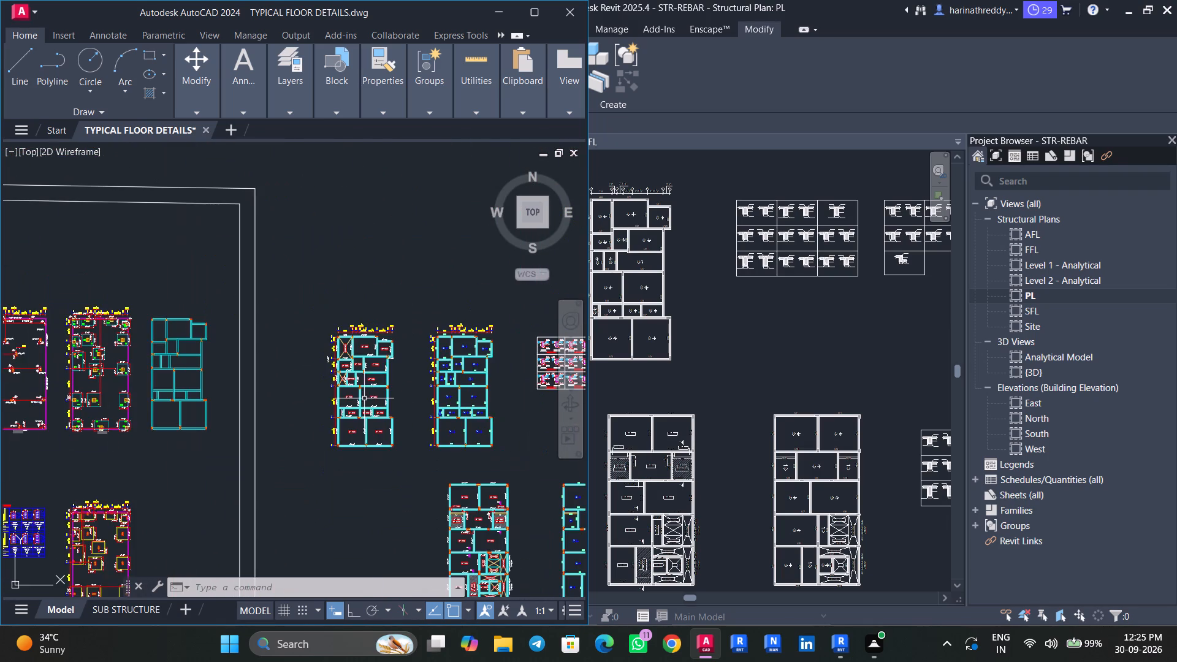
pyautogui.moveTo(261, 428); pyautogui.dragTo(362, 414, button='middle')
pyautogui.scroll(-1, 310, 411)
pyautogui.scroll(1, 310, 409)
pyautogui.moveTo(416, 415); pyautogui.dragTo(305, 435, button='middle')
pyautogui.scroll(2, 399, 424)
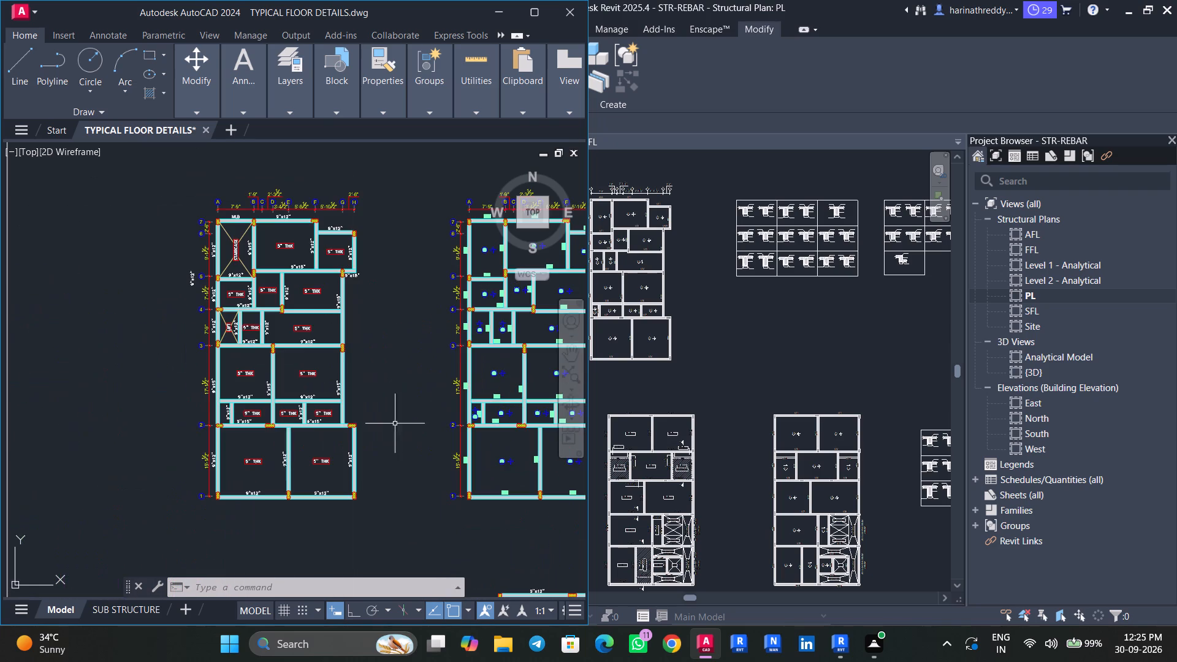
pyautogui.moveTo(392, 416); pyautogui.dragTo(206, 426, button='middle')
pyautogui.scroll(3, 346, 355)
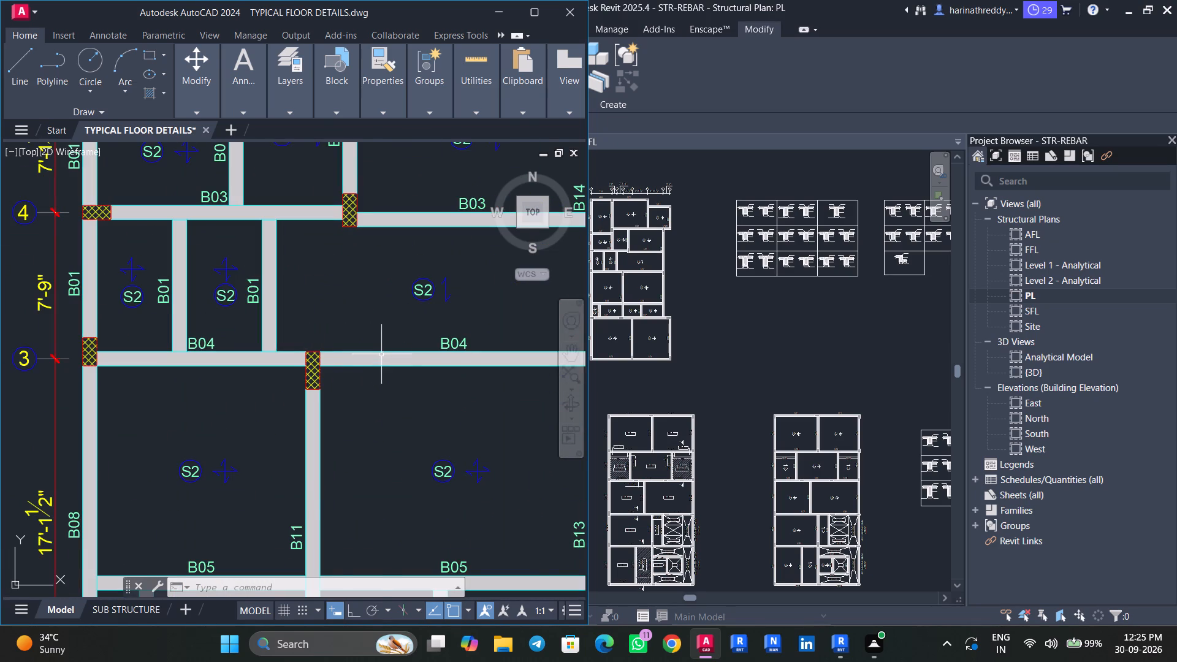
pyautogui.scroll(-2, 384, 376)
pyautogui.moveTo(410, 390); pyautogui.dragTo(231, 411, button='middle')
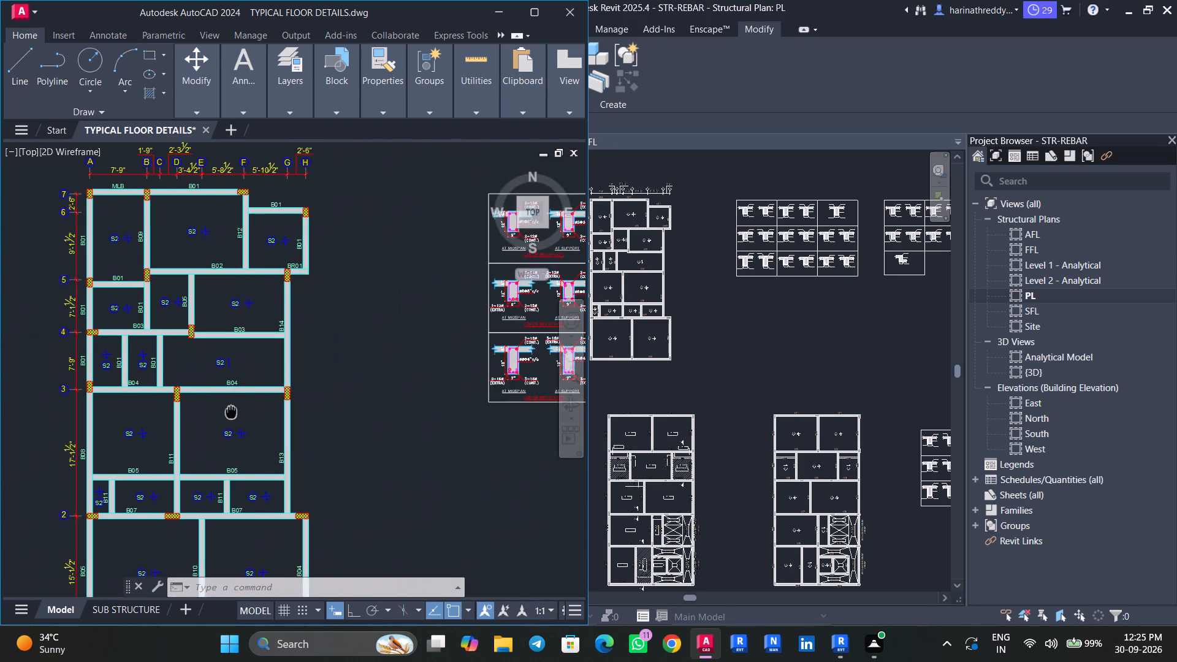
pyautogui.moveTo(231, 411); pyautogui.dragTo(123, 408, button='middle')
# Examine the lower pair of floor plans, including their beam marks, beam sizes, sunk slab and staircase areas.
pyautogui.scroll(-2, 303, 388)
pyautogui.moveTo(386, 410); pyautogui.dragTo(385, 308, button='middle')
pyautogui.scroll(-2, 394, 329)
pyautogui.moveTo(410, 384); pyautogui.dragTo(403, 354, button='middle')
pyautogui.scroll(4, 402, 380)
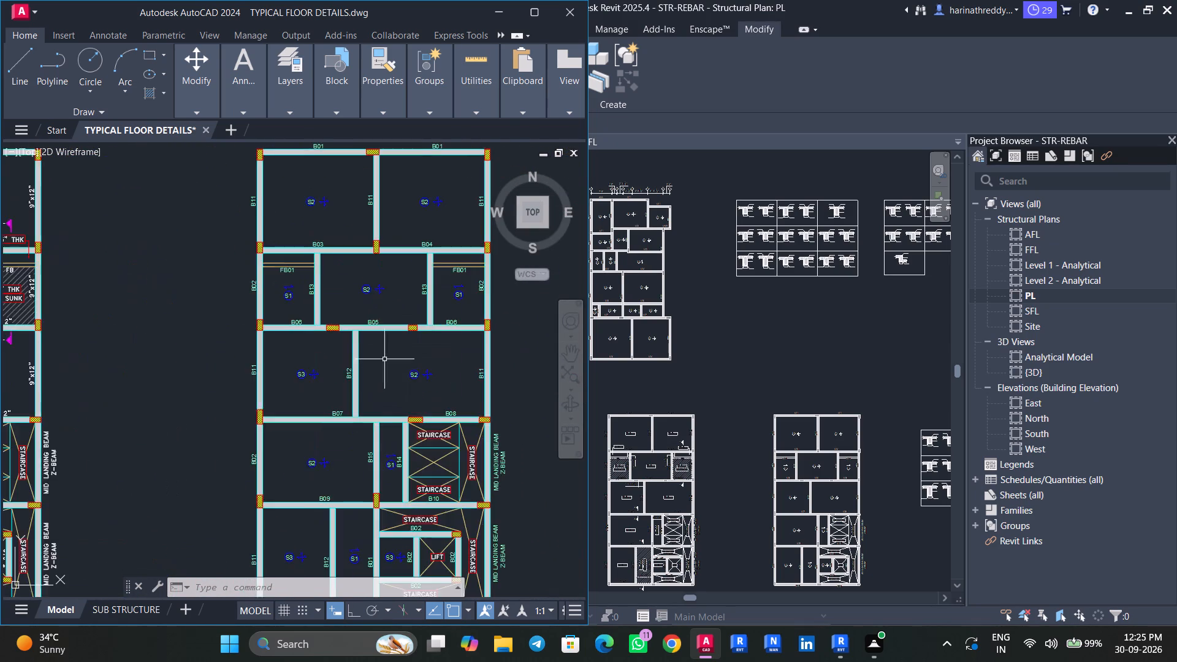
pyautogui.scroll(3, 384, 359)
pyautogui.scroll(-2, 384, 361)
pyautogui.middleClick(384, 361)
pyautogui.scroll(-3, 384, 361)
pyautogui.moveTo(384, 361); pyautogui.dragTo(423, 344, button='middle')
pyautogui.scroll(3, 326, 364)
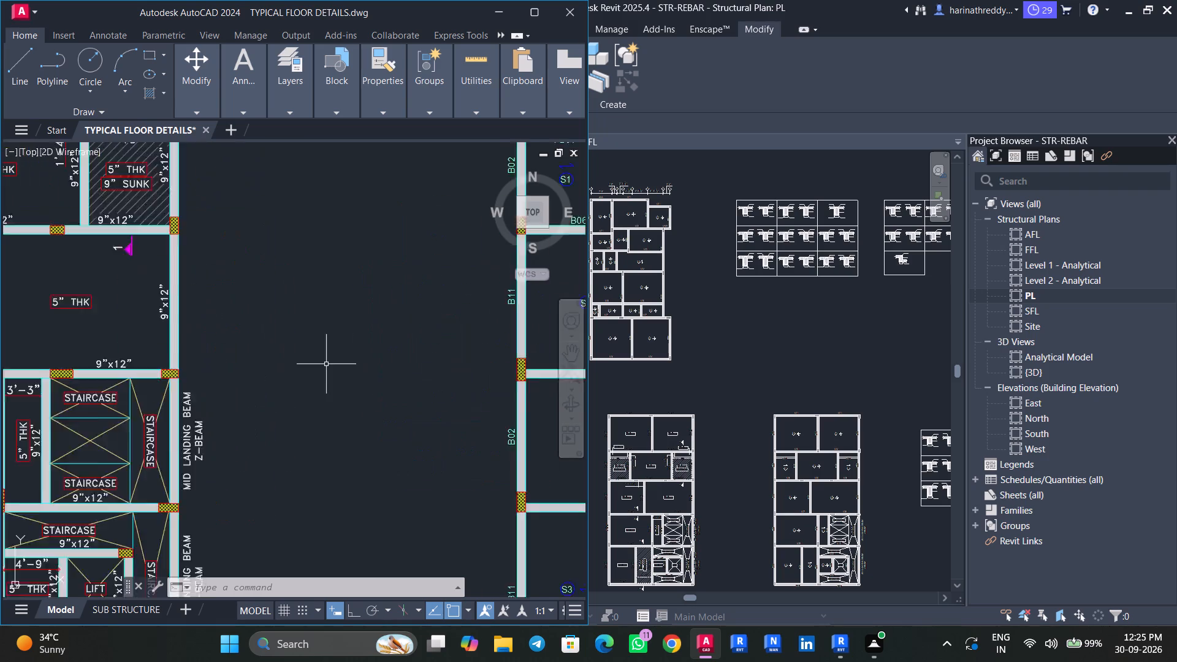
pyautogui.scroll(1, 326, 364)
pyautogui.moveTo(331, 365); pyautogui.dragTo(490, 370, button='middle')
pyautogui.scroll(-6, 354, 400)
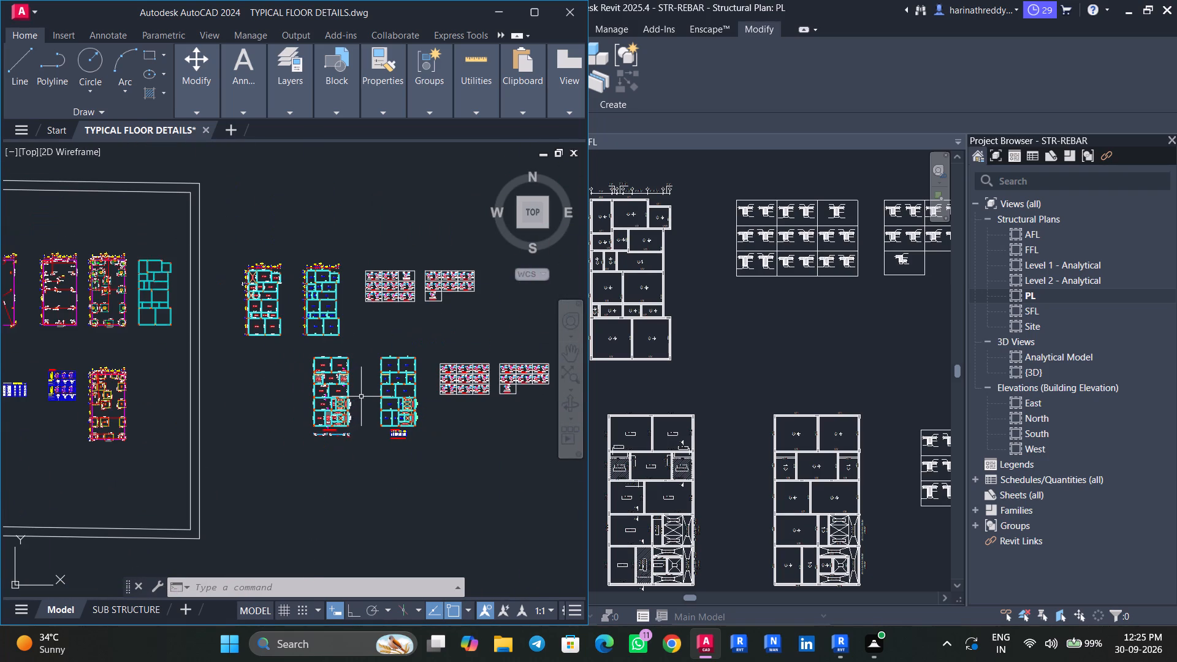
# Return to Revit and review the PL plan's beams and footings against the imported drawing across grids 1 to 7.
pyautogui.click(501, 18)
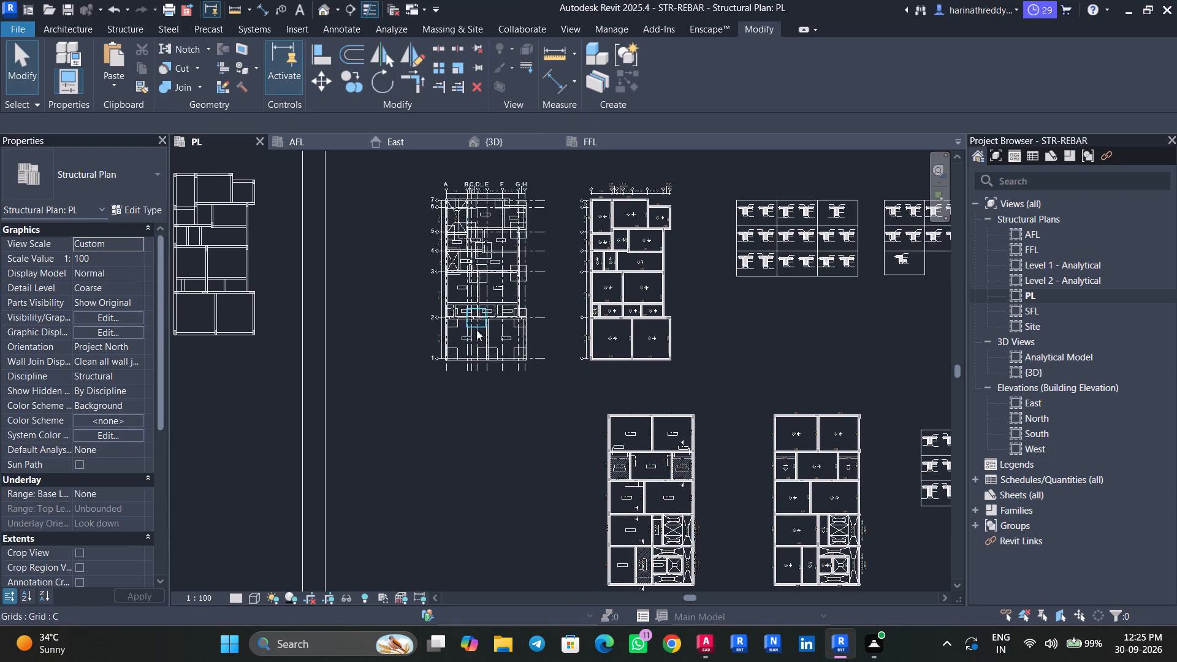
pyautogui.scroll(6, 483, 287)
pyautogui.moveTo(365, 352); pyautogui.dragTo(332, 445, button='middle')
pyautogui.moveTo(332, 393); pyautogui.dragTo(332, 417, button='middle')
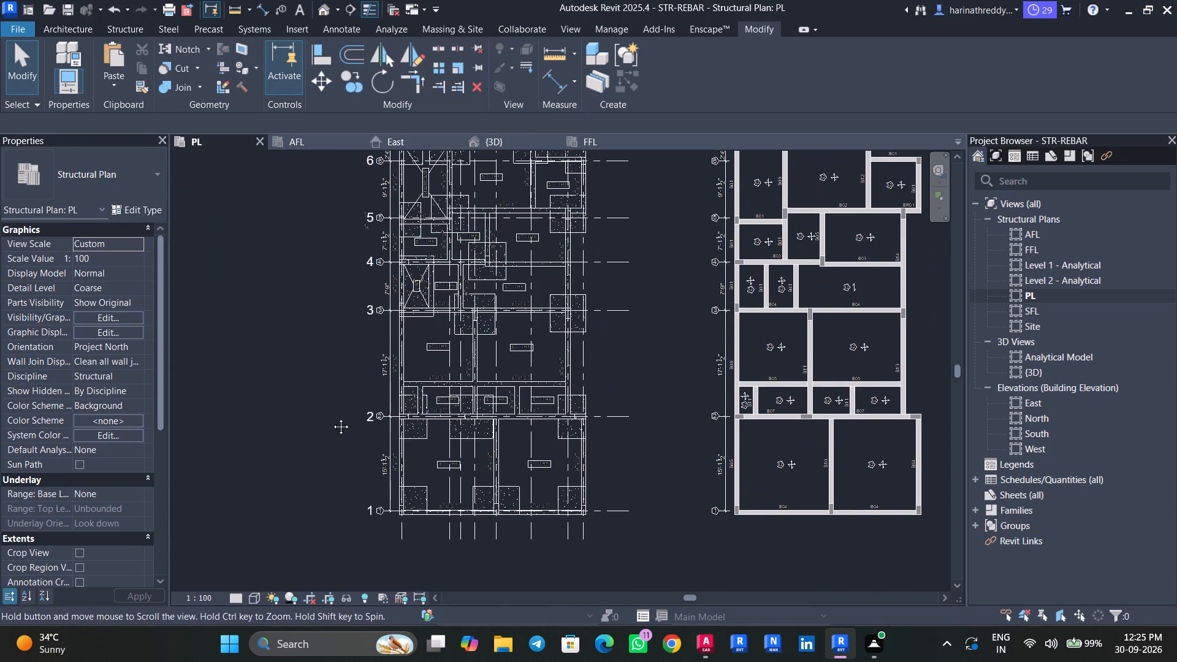
pyautogui.moveTo(332, 417); pyautogui.dragTo(333, 470, button='middle')
pyautogui.scroll(9, 443, 232)
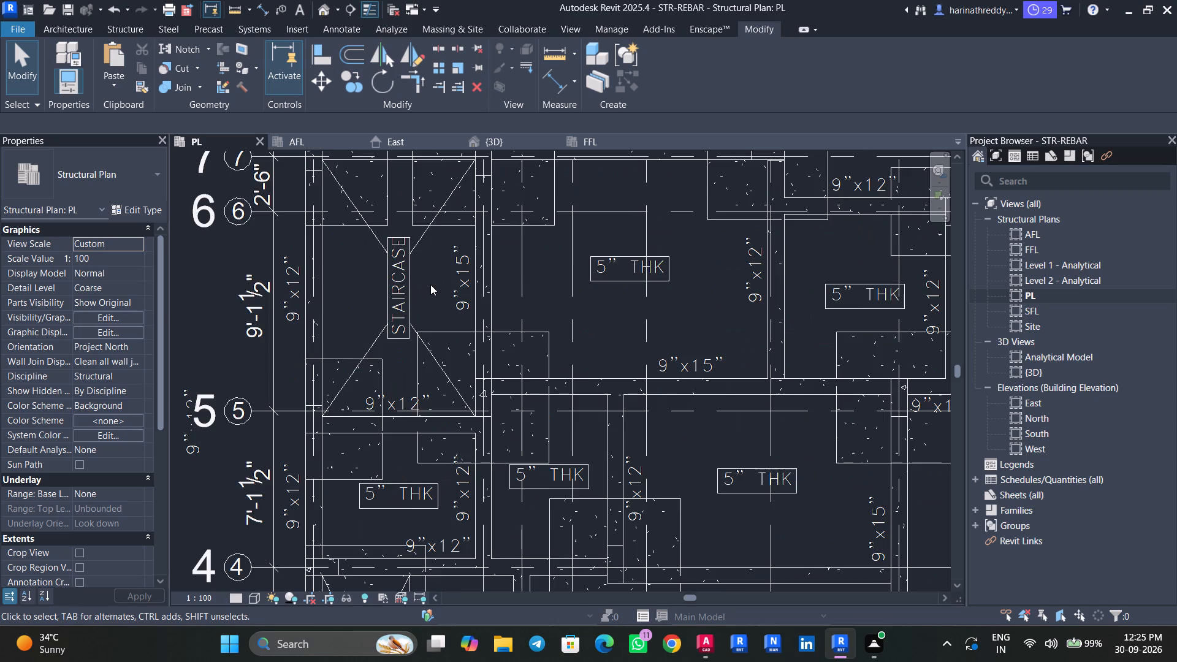
pyautogui.scroll(-7, 430, 284)
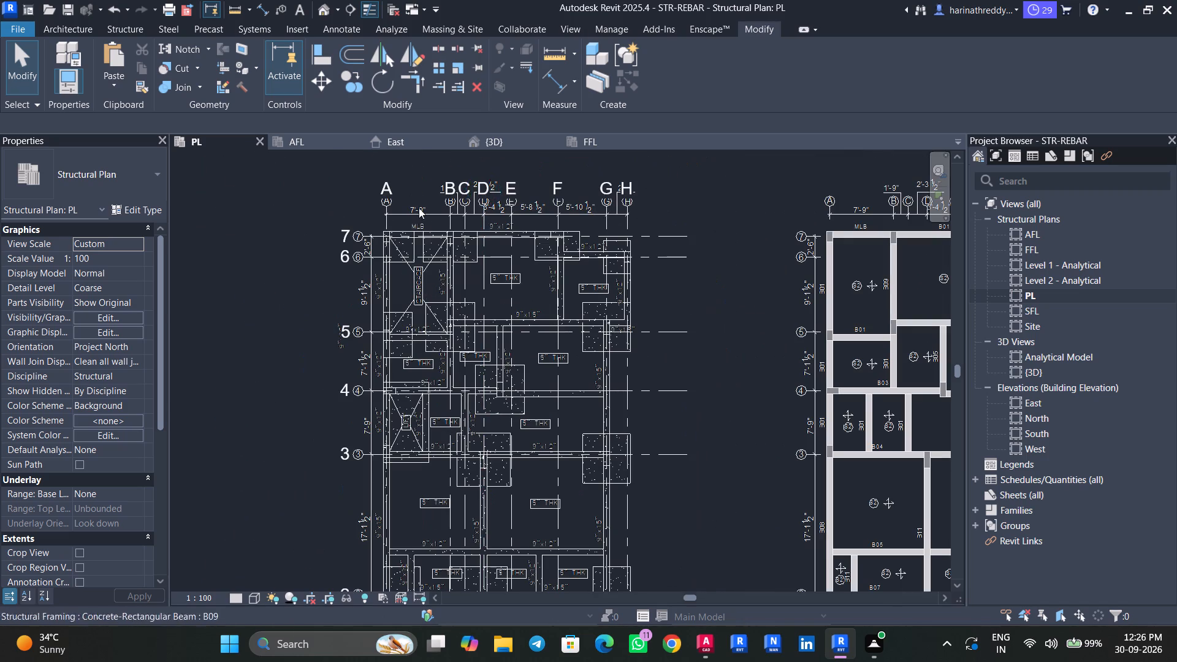
# Examine the concrete frame in the 3D view from the right side and at an angle, covering columns, plinth beams and footings.
pyautogui.click(512, 140)
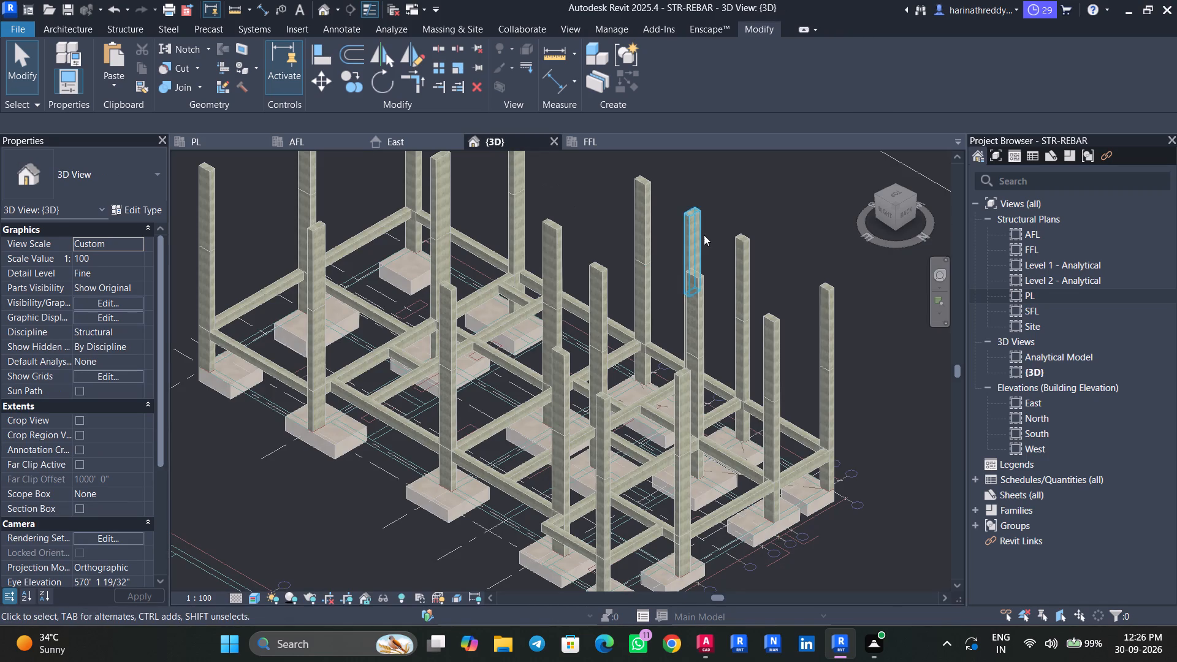
pyautogui.click(888, 215)
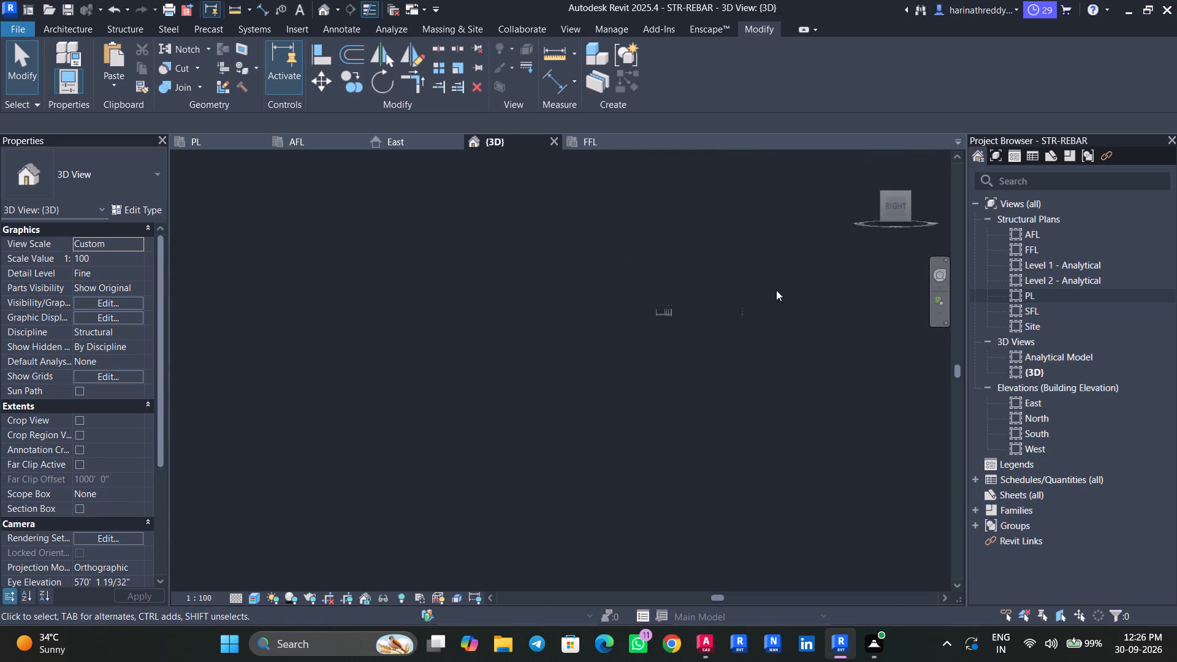
pyautogui.scroll(18, 548, 363)
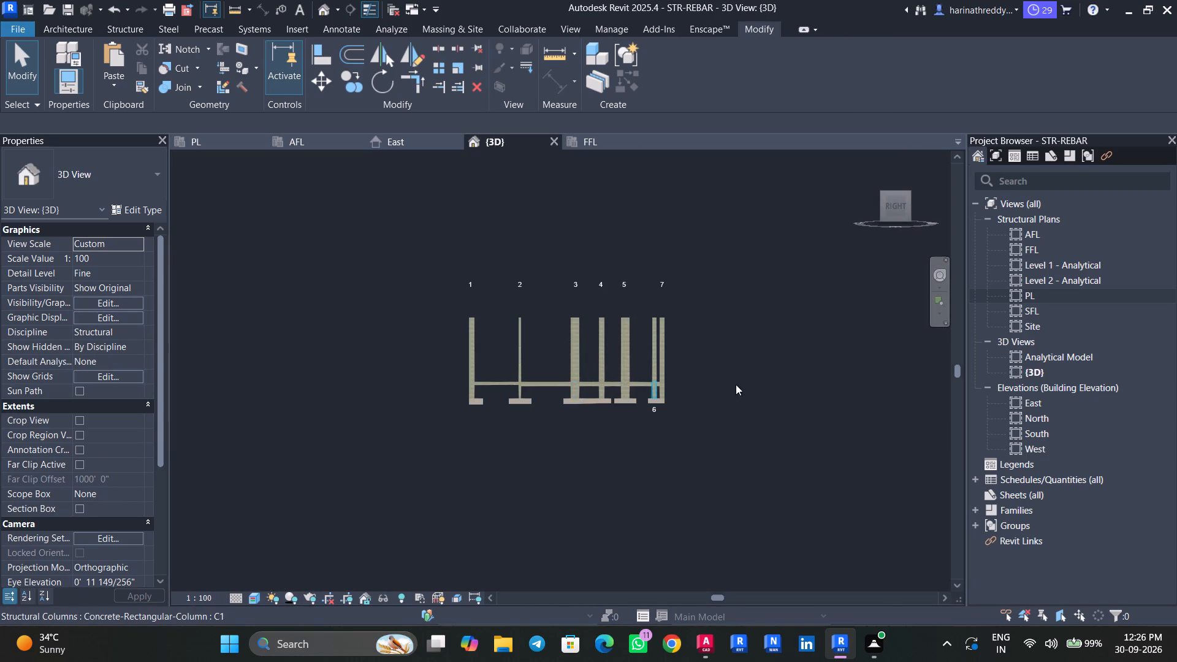
pyautogui.scroll(3, 711, 379)
pyautogui.moveTo(692, 376); pyautogui.dragTo(342, 381)
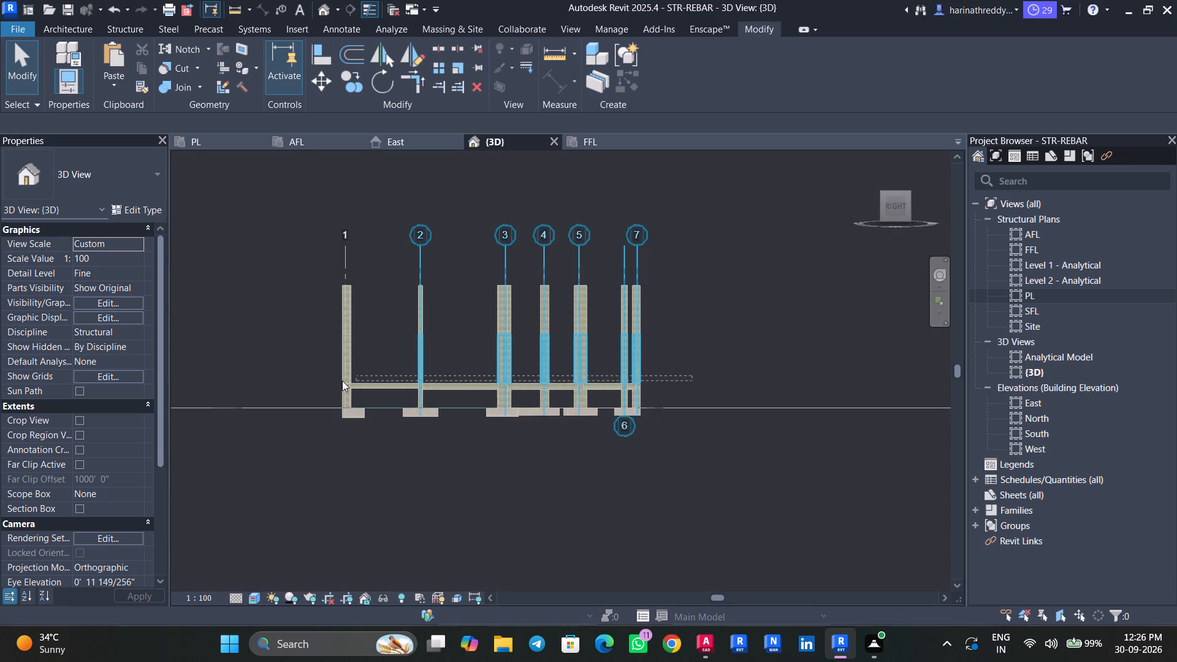
pyautogui.moveTo(342, 381); pyautogui.dragTo(302, 389)
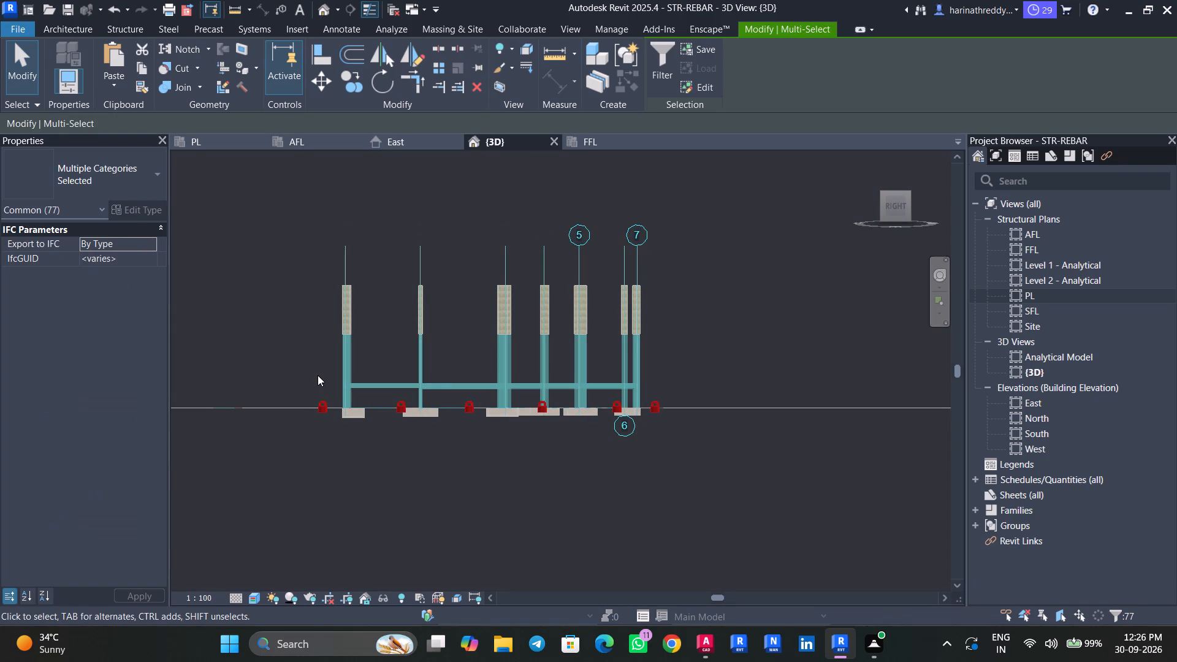
pyautogui.scroll(1, 318, 375)
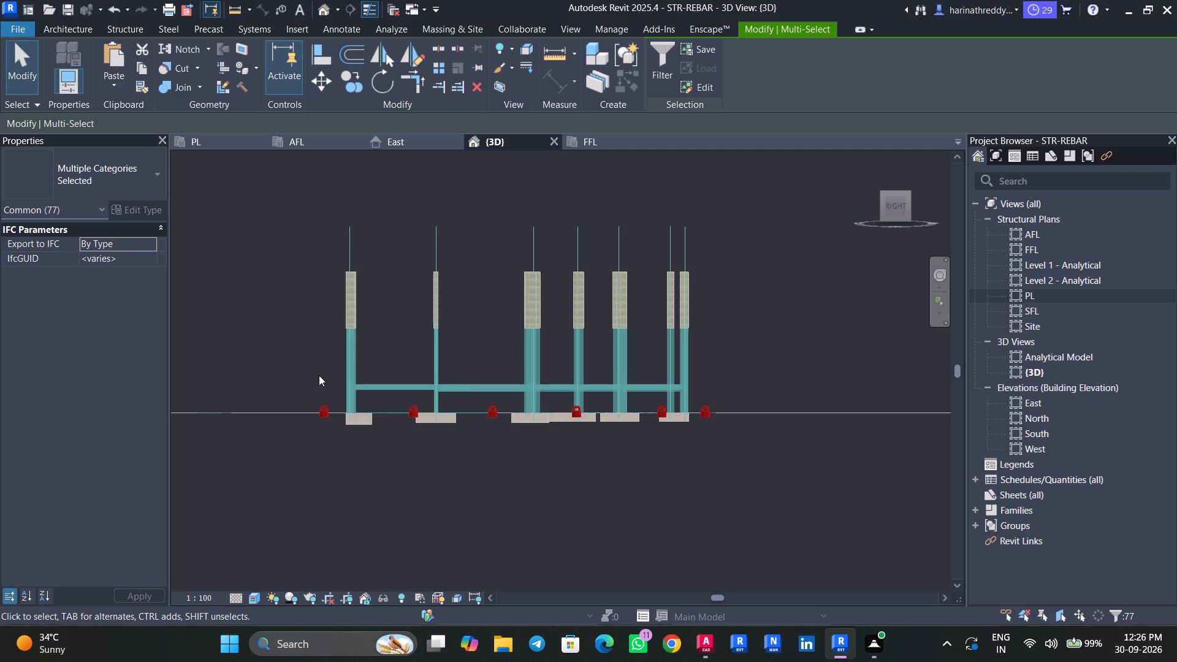
pyautogui.press('Escape')
pyautogui.press('Escape')
pyautogui.press('Escape')
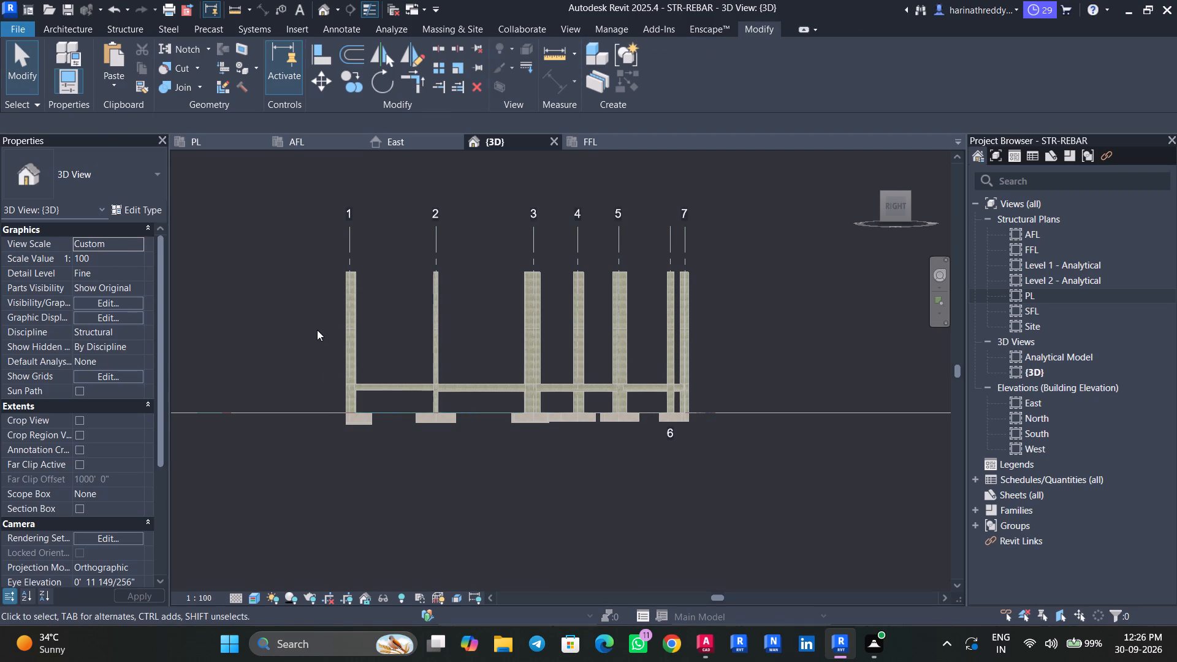
pyautogui.keyDown('shift'); pyautogui.moveTo(317, 330); pyautogui.dragTo(367, 406, button='middle'); pyautogui.keyUp('shift')
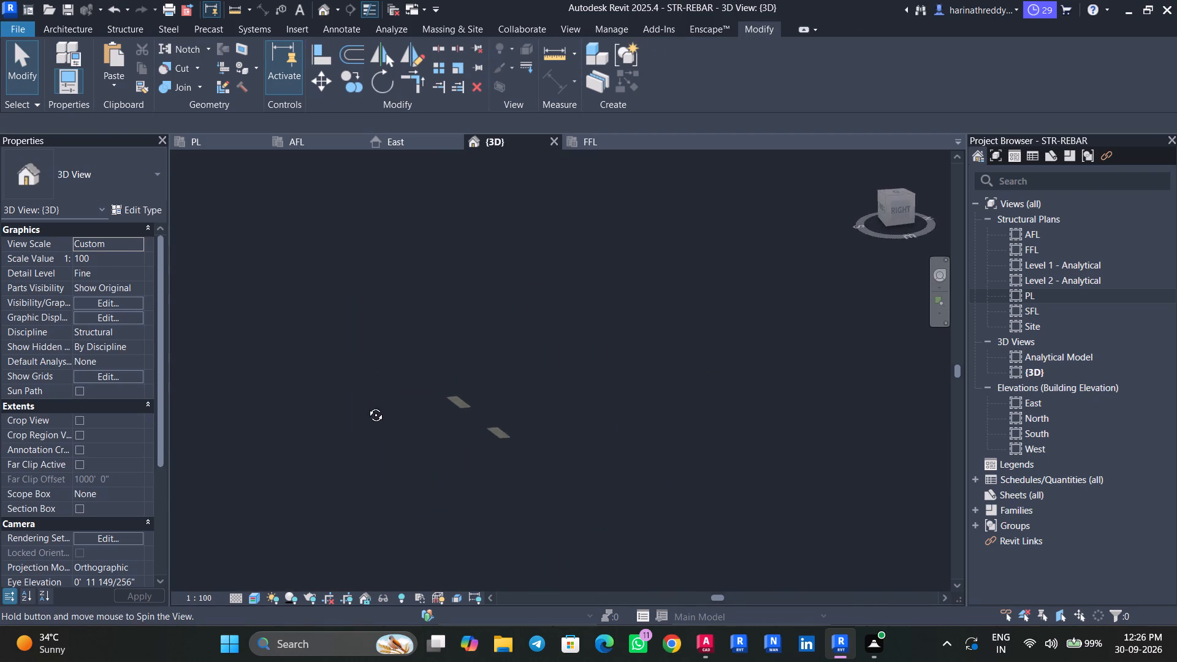
pyautogui.keyDown('shift'); pyautogui.moveTo(367, 406); pyautogui.dragTo(367, 425, button='middle'); pyautogui.keyUp('shift')
pyautogui.scroll(-6, 367, 424)
pyautogui.moveTo(454, 457); pyautogui.dragTo(302, 209, button='middle')
pyautogui.scroll(1, 302, 210)
pyautogui.moveTo(504, 415); pyautogui.dragTo(389, 184, button='middle')
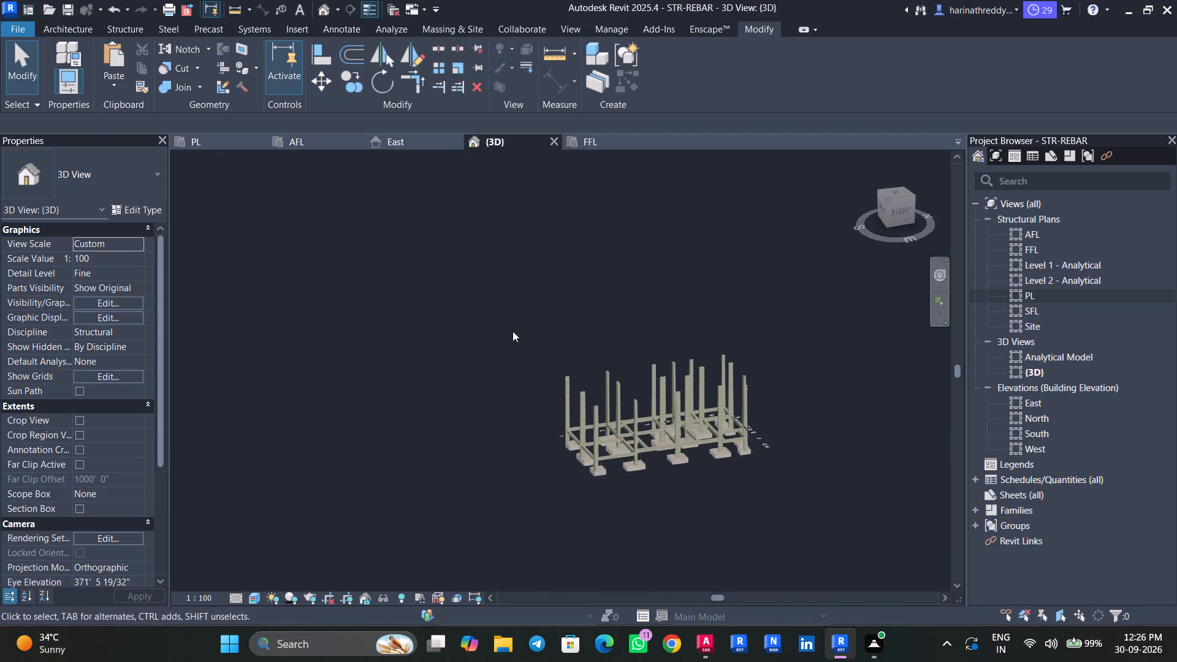
pyautogui.moveTo(546, 378); pyautogui.dragTo(390, 232, button='middle')
pyautogui.scroll(4, 577, 386)
pyautogui.scroll(3, 411, 275)
pyautogui.moveTo(423, 319); pyautogui.dragTo(520, 457, button='middle')
# Save the STR-REBAR project.
pyautogui.hotkey('ctrl', 's')
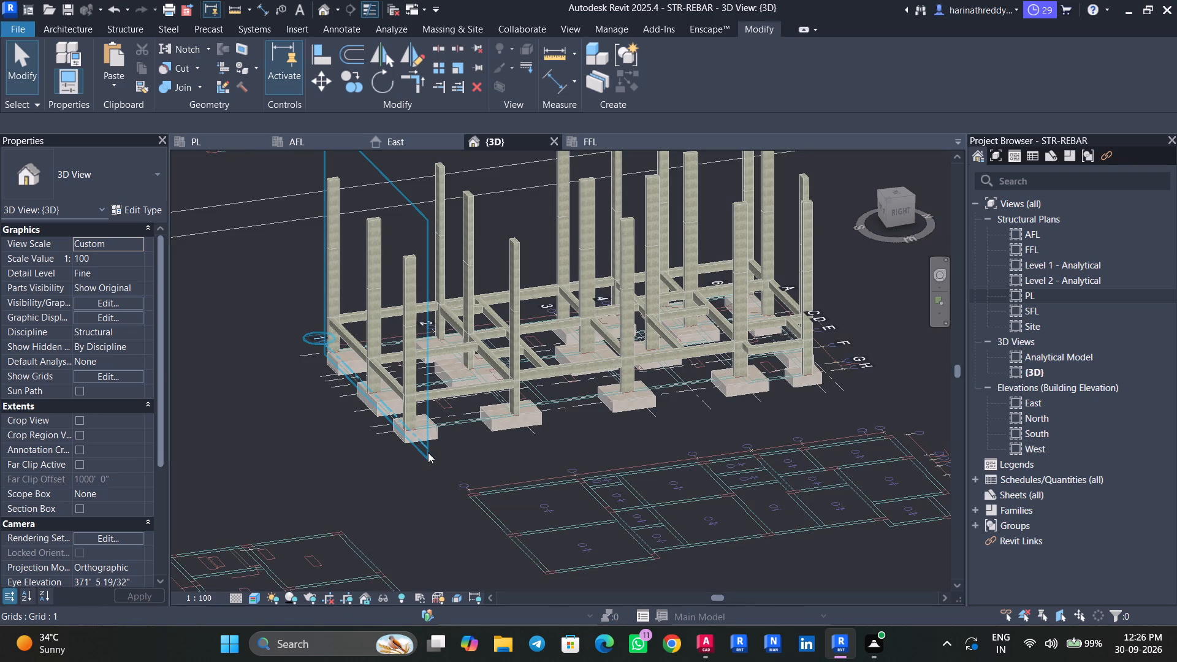
# Examine the columns, plinth beams and footings around grids 1 to 4 up close in the 3D model.
pyautogui.scroll(1, 482, 449)
pyautogui.scroll(-1, 481, 449)
pyautogui.scroll(2, 481, 449)
pyautogui.moveTo(255, 553); pyautogui.dragTo(256, 617, button='middle')
pyautogui.scroll(1, 257, 614)
pyautogui.scroll(3, 272, 488)
pyautogui.moveTo(270, 489); pyautogui.dragTo(242, 528, button='middle')
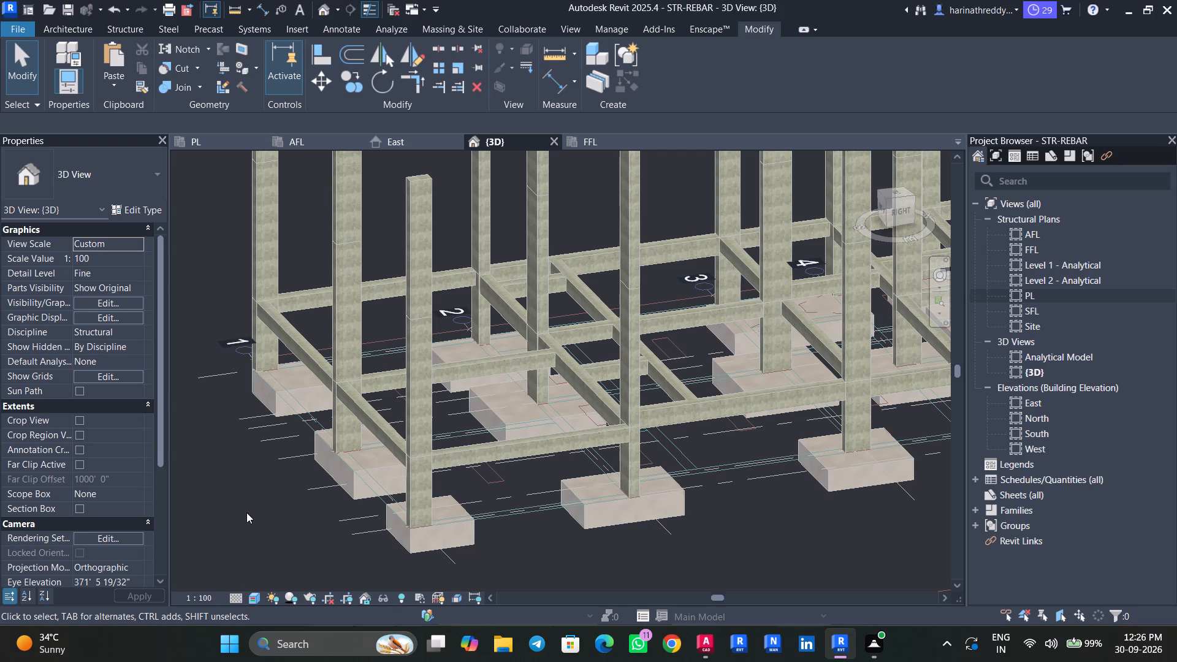
pyautogui.scroll(4, 514, 525)
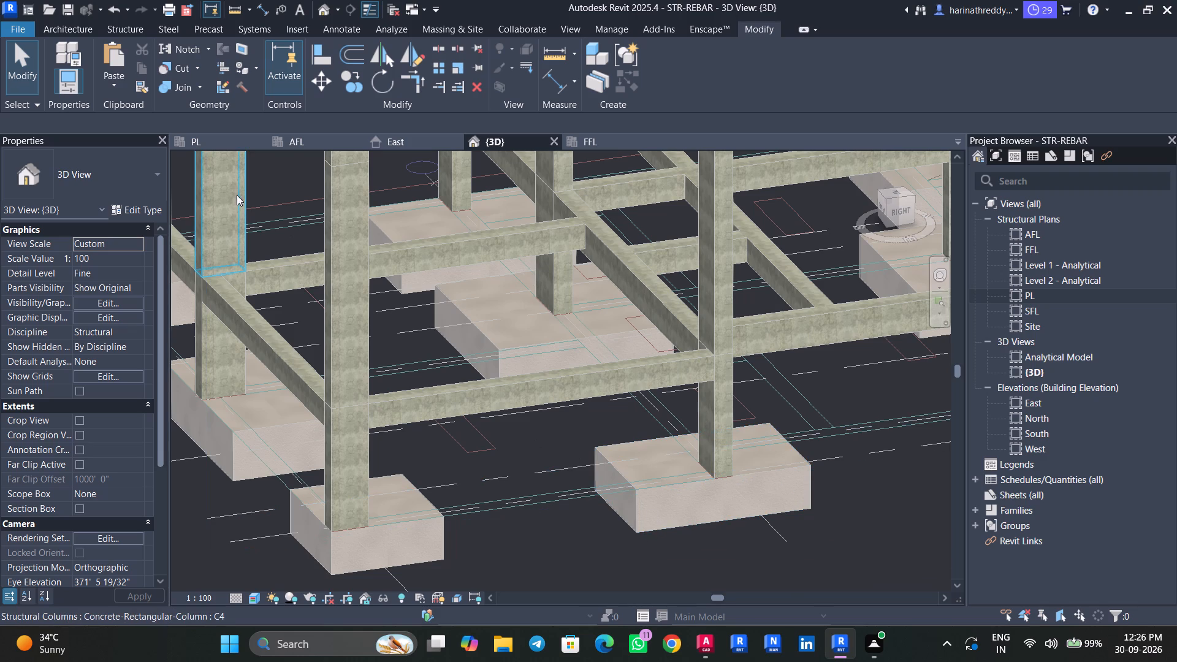
# Compare the PL structural plan with the AFL structural plan across the grids, beams and footings.
pyautogui.click(192, 142)
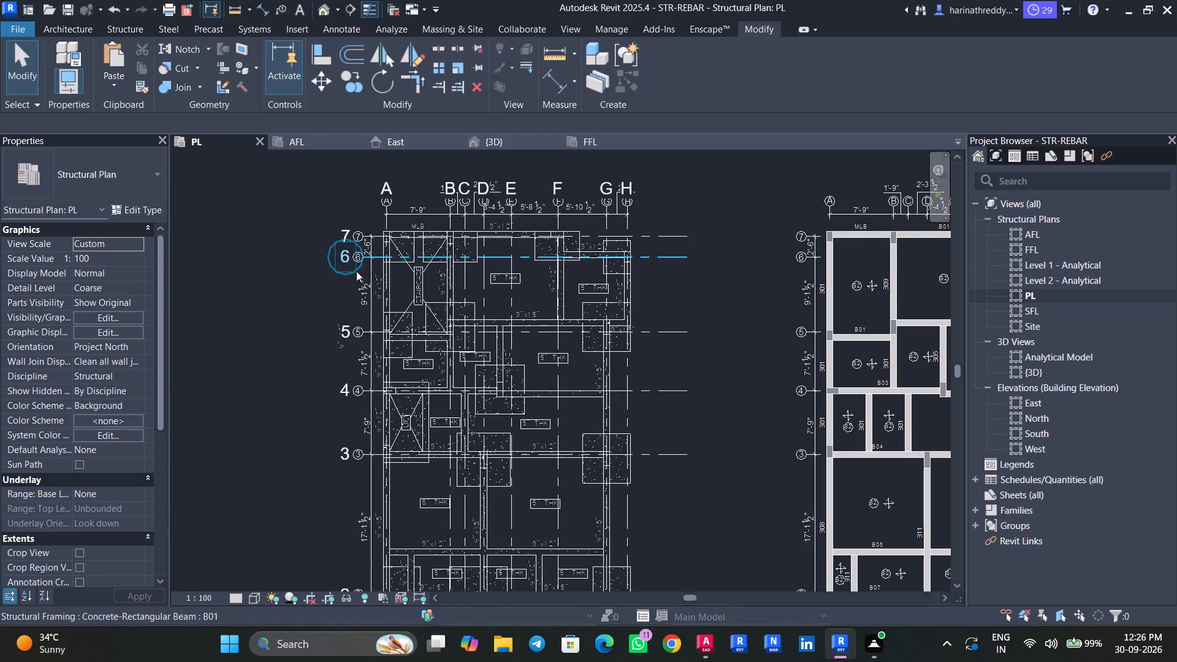
pyautogui.scroll(5, 362, 251)
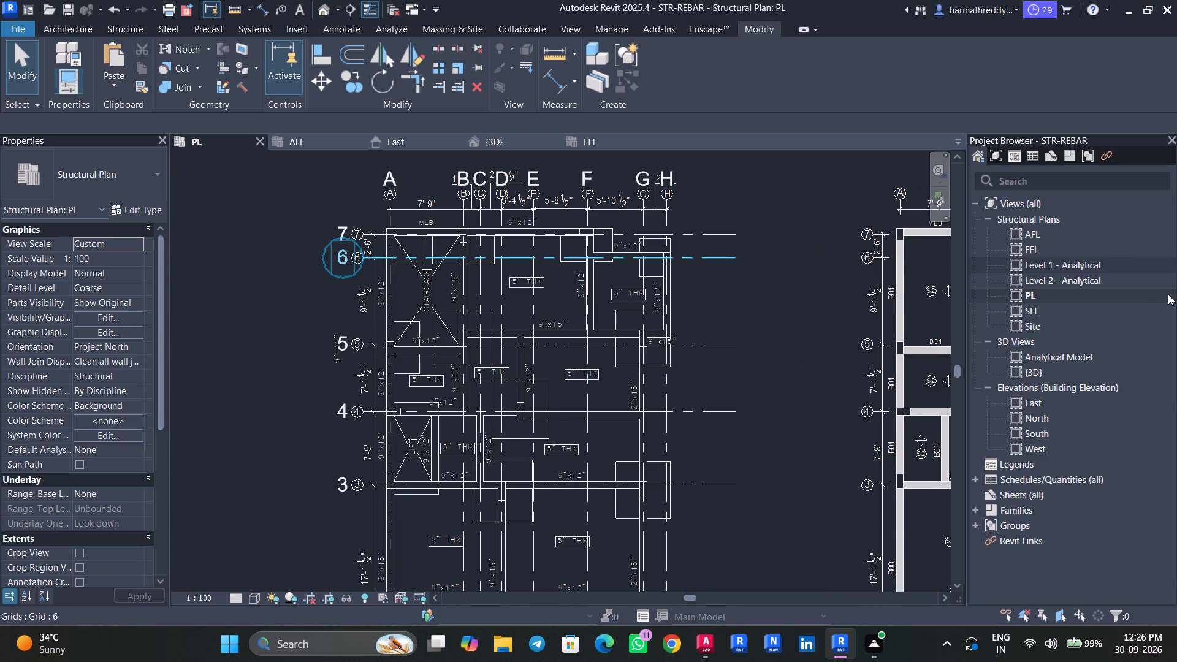
pyautogui.scroll(-2, 768, 320)
pyautogui.moveTo(761, 325); pyautogui.dragTo(738, 285, button='middle')
pyautogui.moveTo(758, 324); pyautogui.dragTo(741, 266, button='middle')
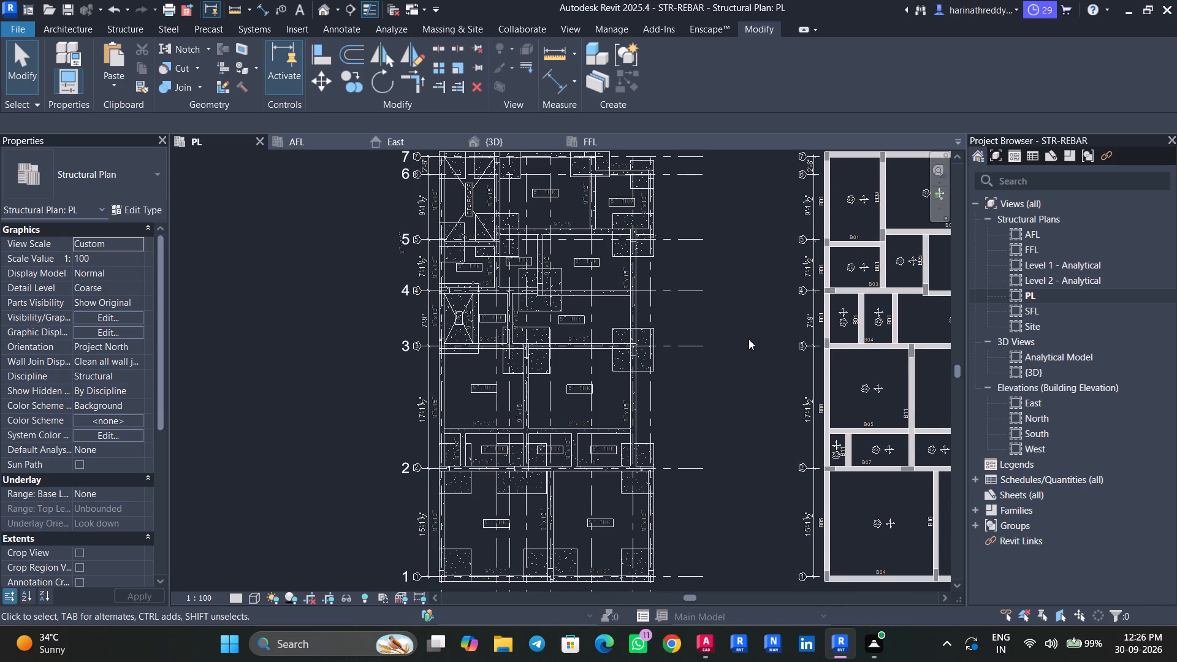
pyautogui.click(308, 134)
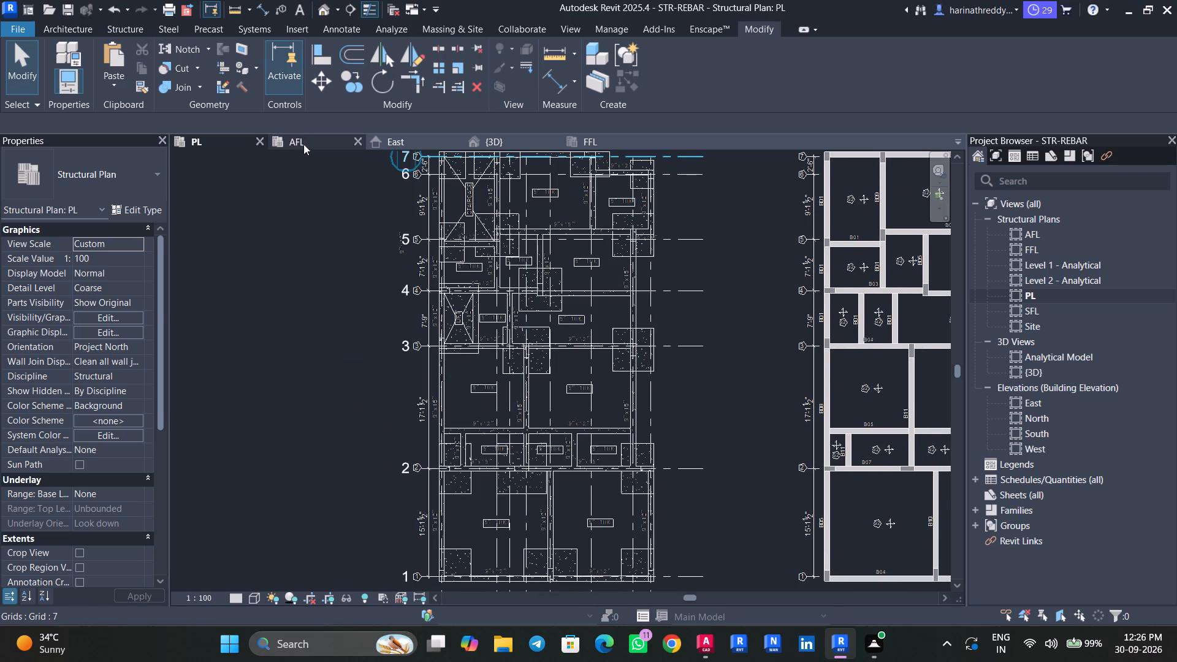
pyautogui.click(303, 144)
pyautogui.scroll(-2, 274, 311)
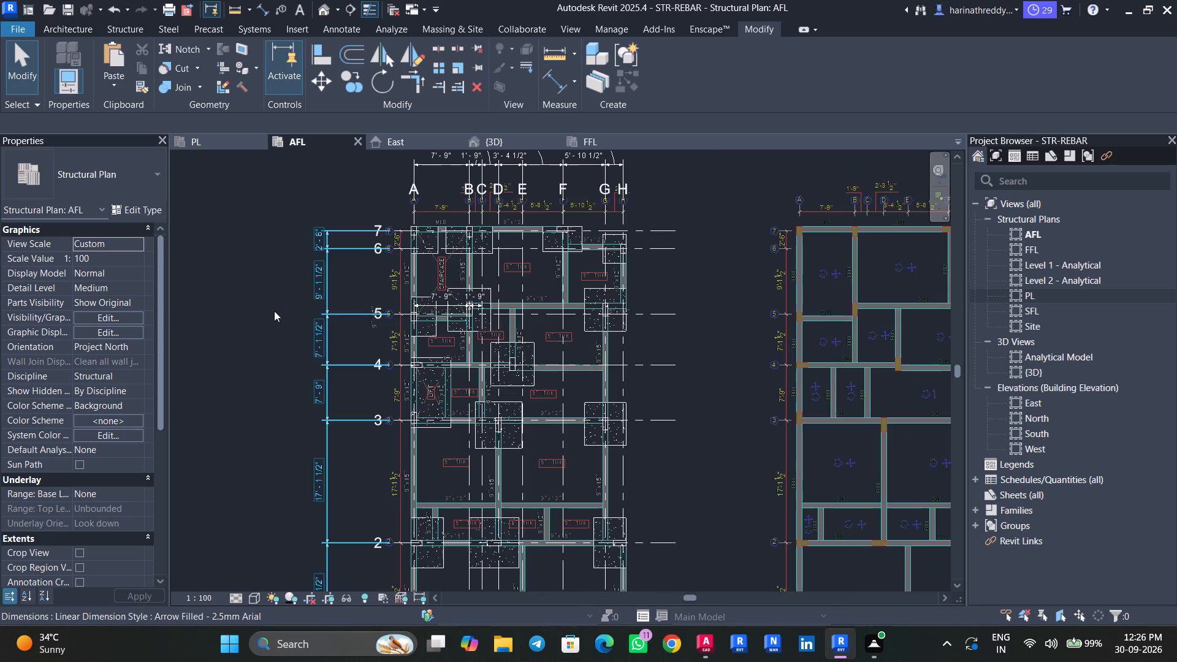
pyautogui.click(251, 139)
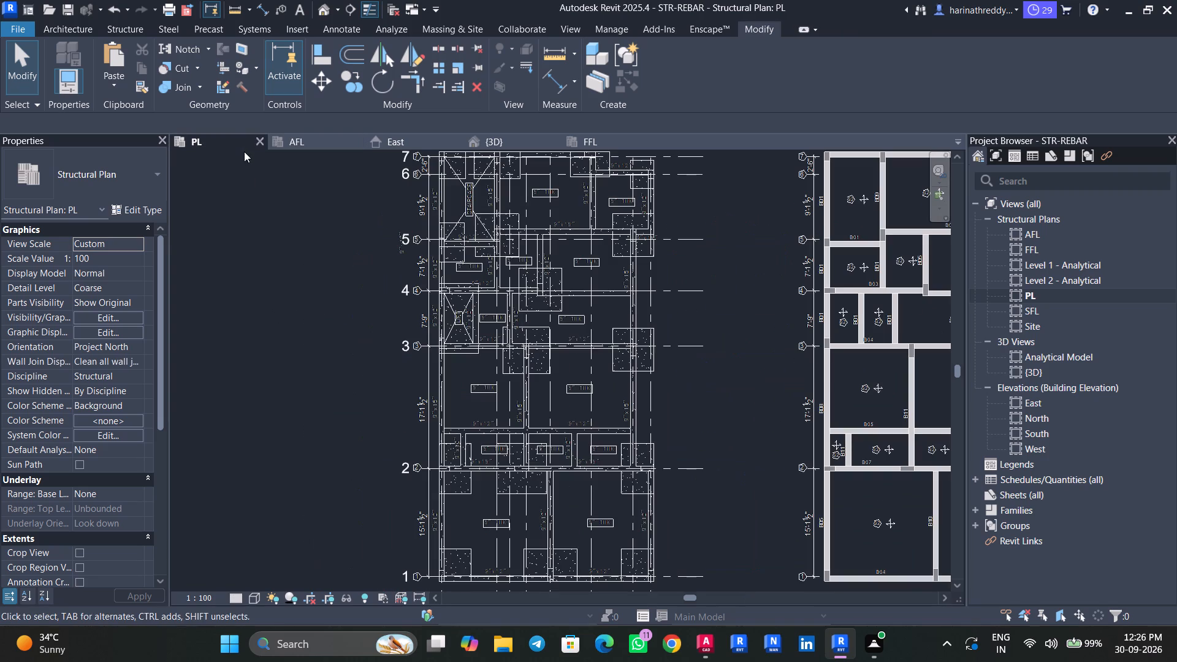
pyautogui.click(286, 142)
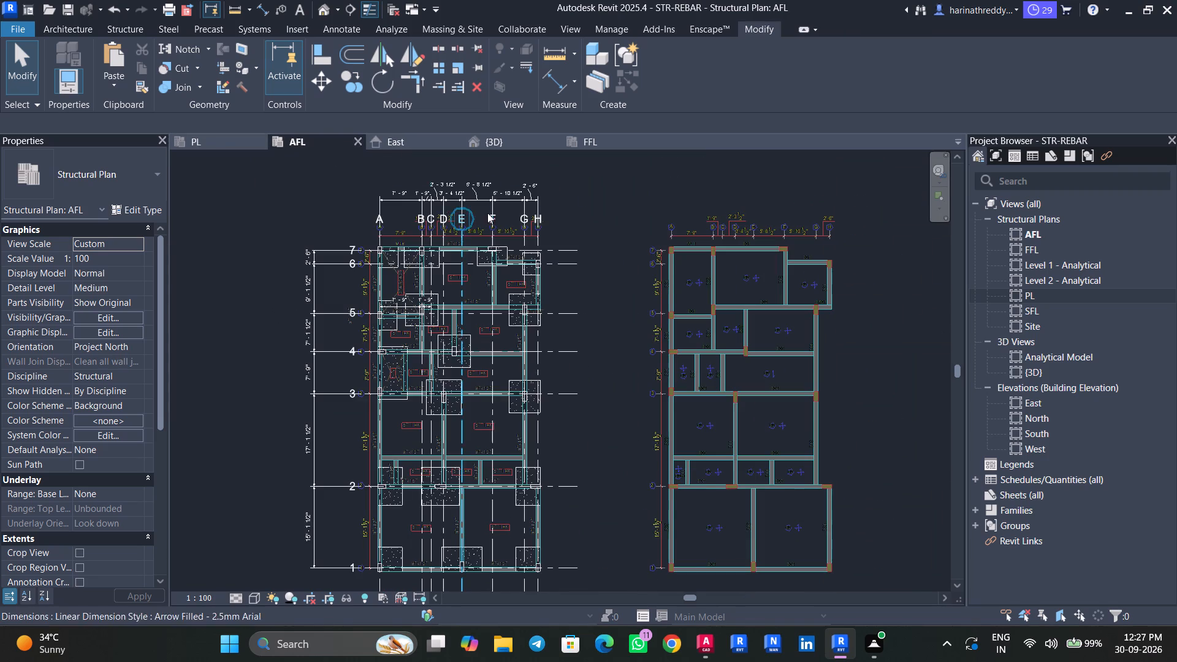
# Create a cross section on the AFL plan between grids 6 and 7, from outside grid A to mid staircase bay, facing grid 7.
pyautogui.scroll(8, 386, 250)
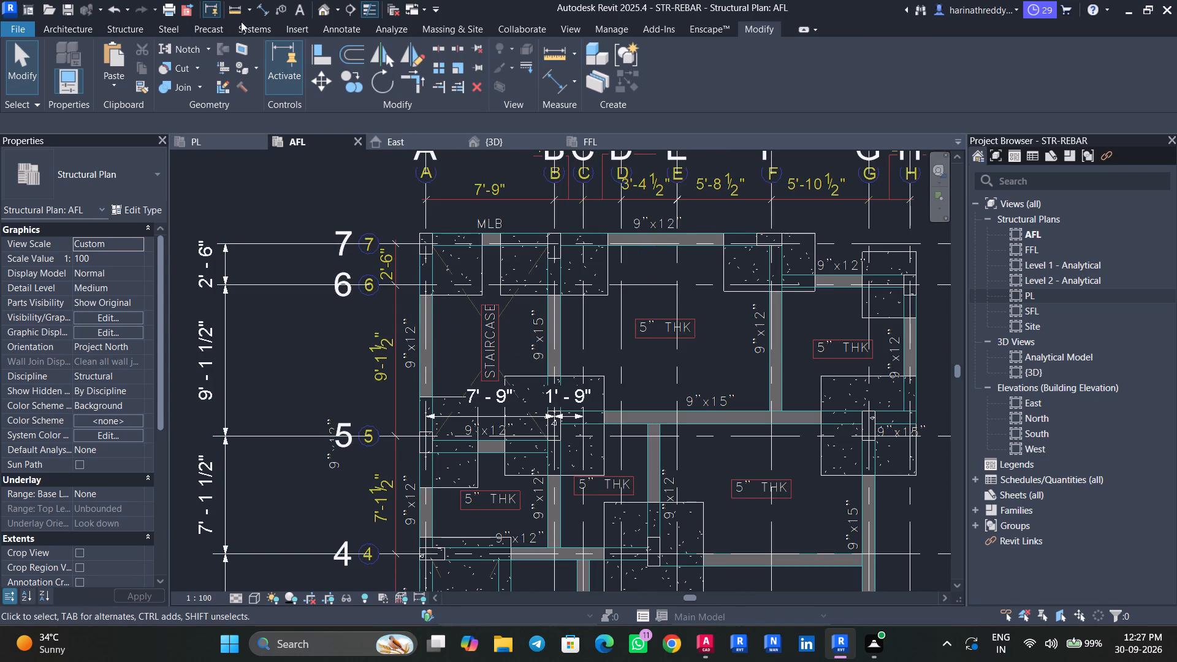
pyautogui.click(351, 11)
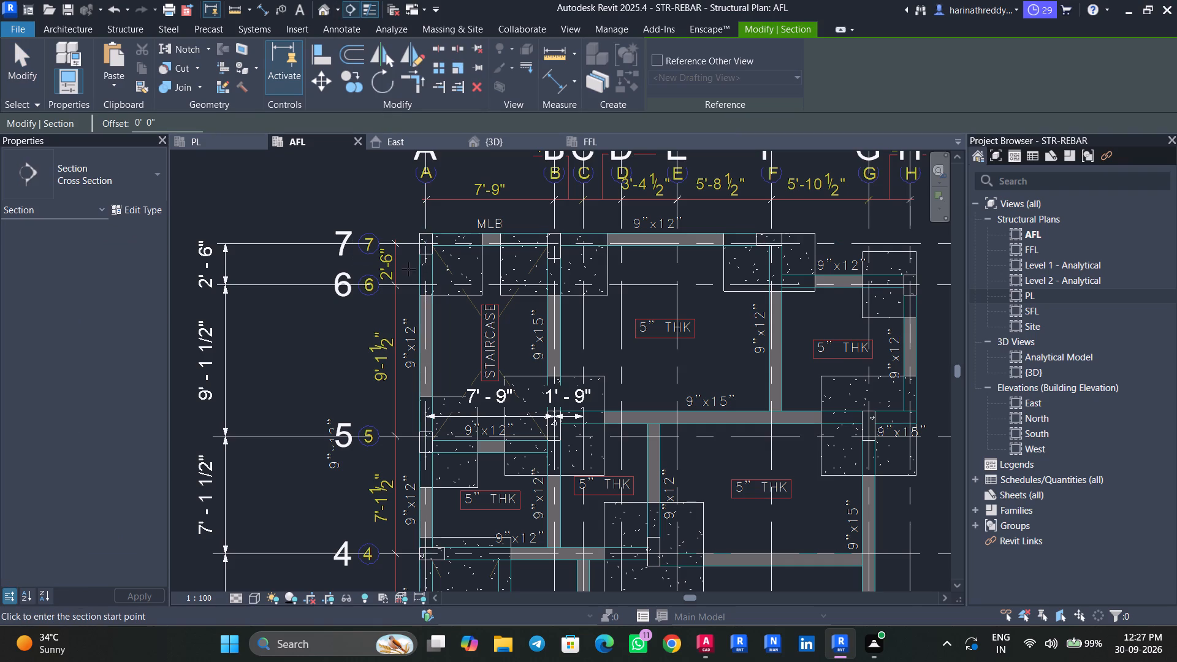
pyautogui.scroll(5, 408, 269)
pyautogui.click(394, 262)
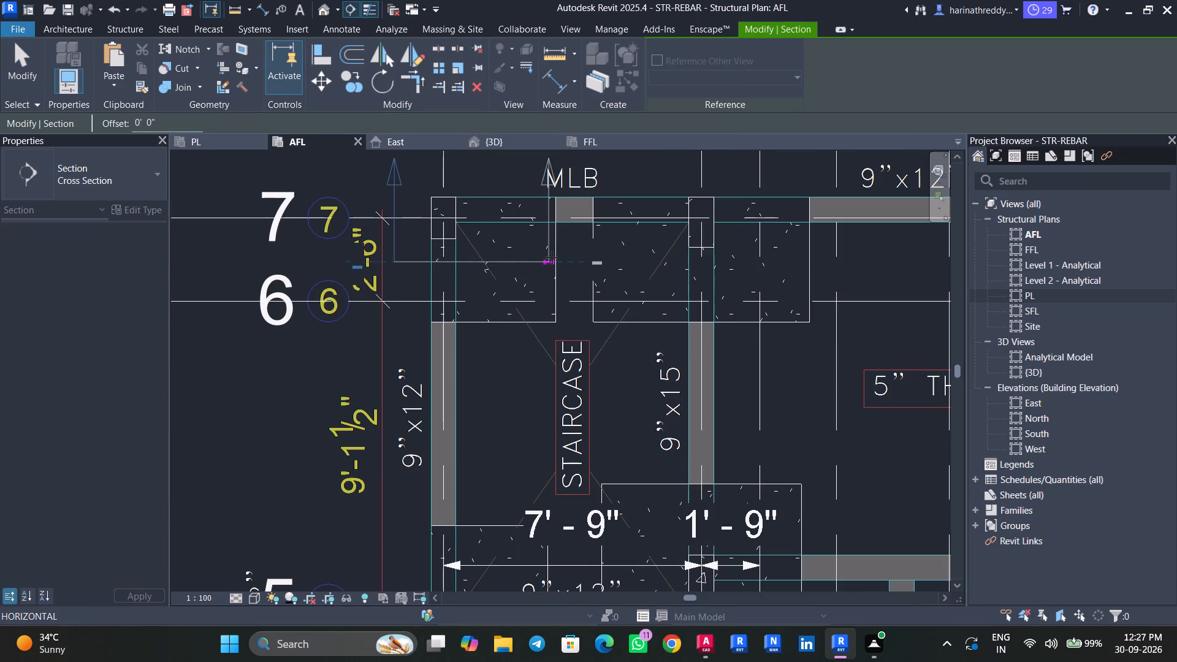
pyautogui.click(576, 261)
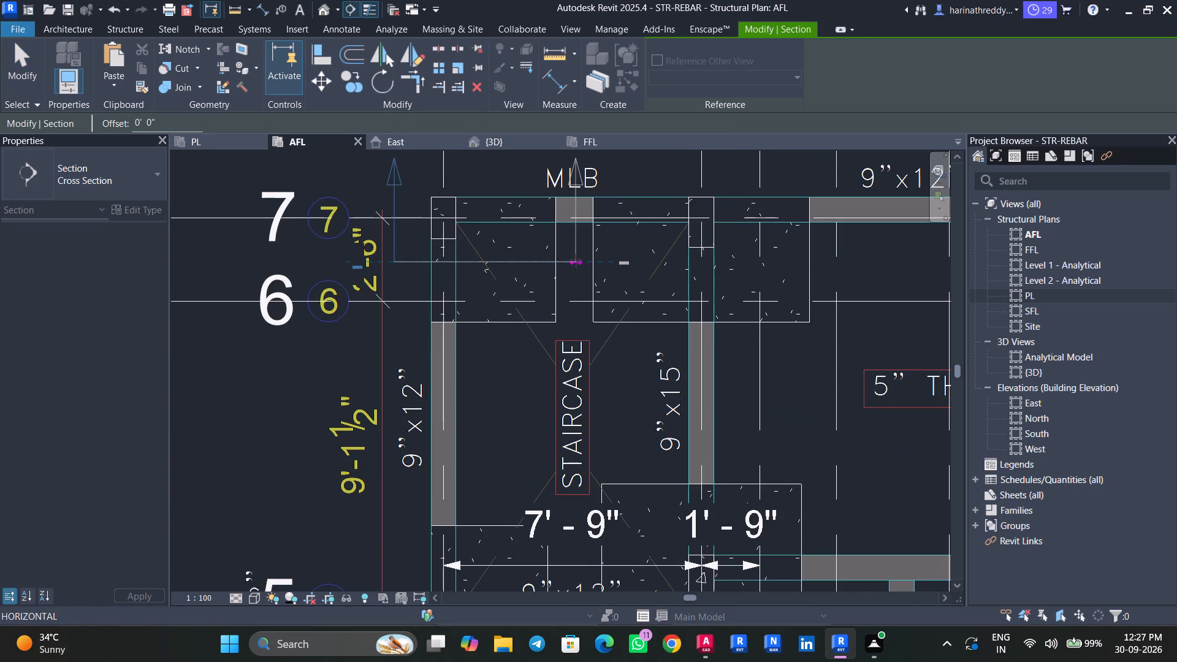
pyautogui.scroll(-3, 573, 261)
pyautogui.moveTo(573, 261); pyautogui.dragTo(558, 299, button='middle')
pyautogui.press('Escape')
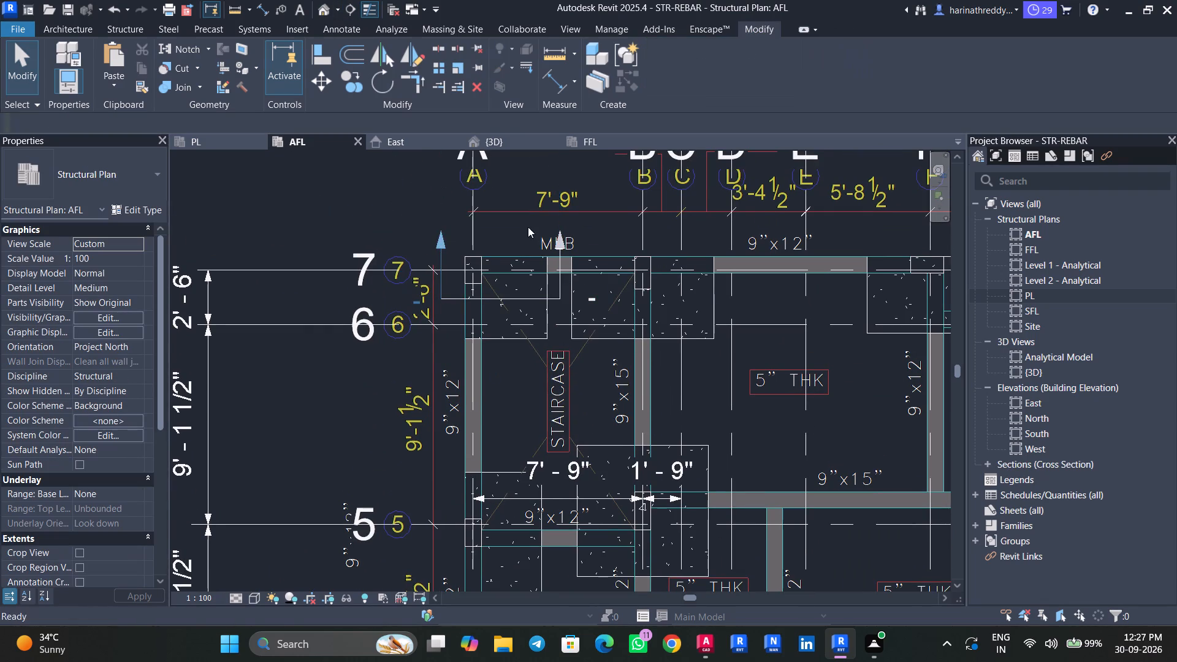
pyautogui.press('Escape')
# Shorten the new section's view depth to about 1' 11" so it ends just beyond the grid 7 beam.
pyautogui.moveTo(509, 229); pyautogui.dragTo(495, 300, button='middle')
pyautogui.click(429, 328)
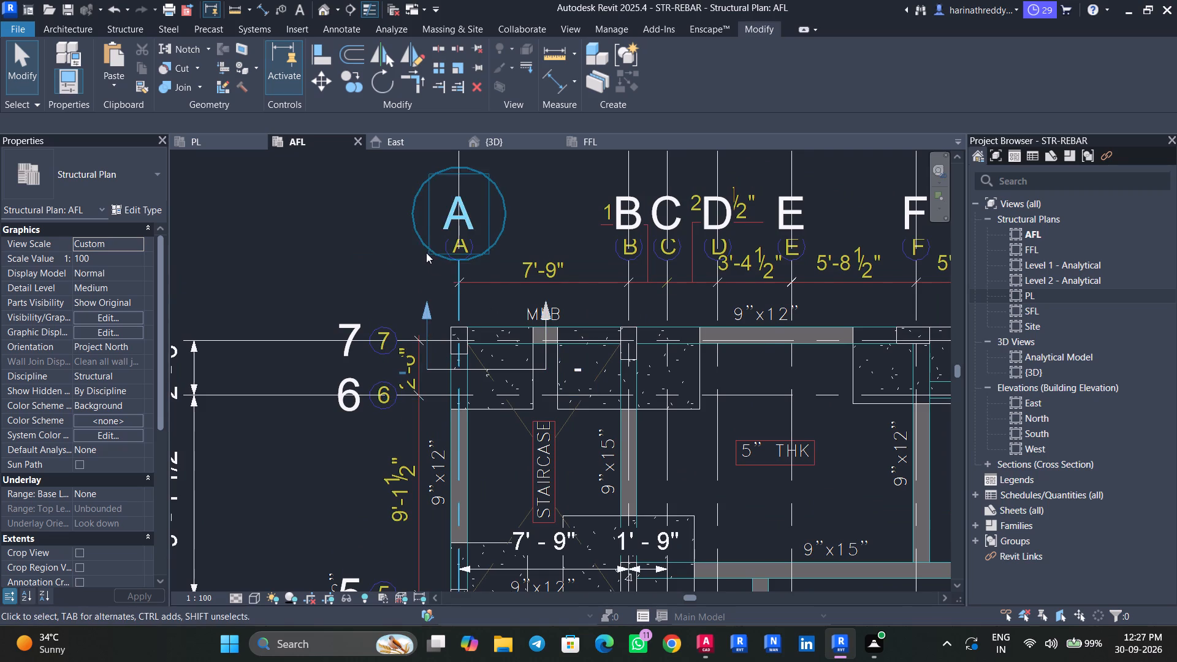
pyautogui.moveTo(425, 253); pyautogui.dragTo(417, 318, button='middle')
pyautogui.press('Escape')
pyautogui.press('Escape')
pyautogui.click(416, 387)
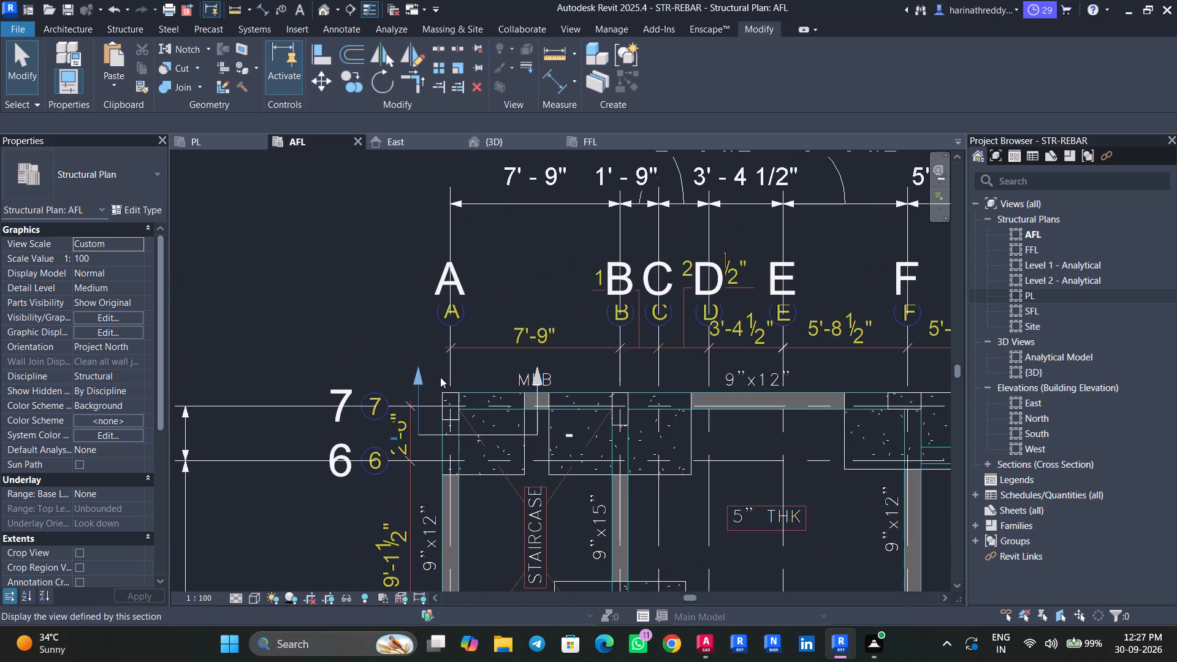
pyautogui.press('Escape')
pyautogui.press('Escape')
pyautogui.click(536, 429)
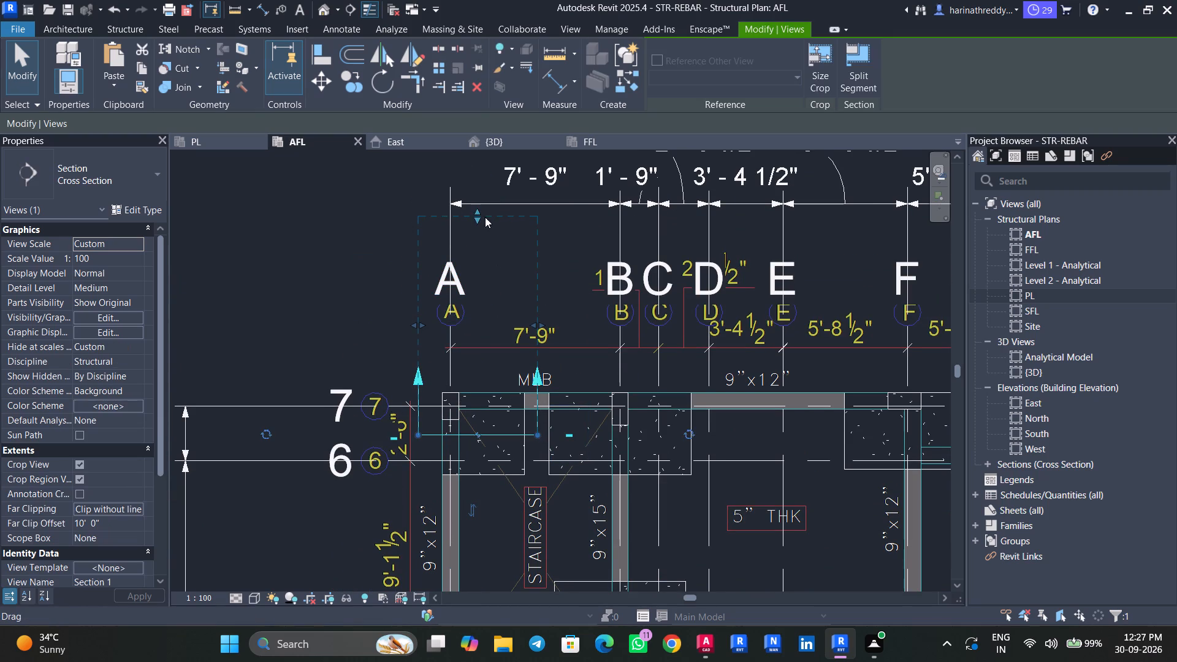
pyautogui.moveTo(478, 213); pyautogui.dragTo(488, 390)
pyautogui.press('Escape')
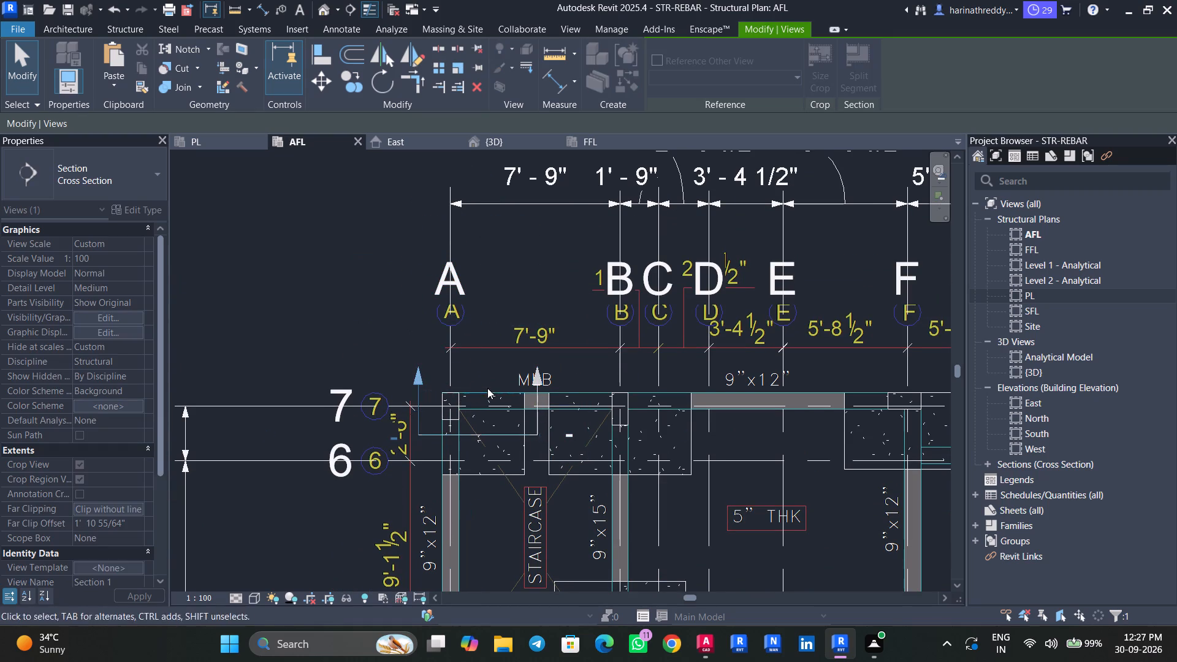
pyautogui.press('Escape')
pyautogui.press('Escape')
pyautogui.press('Escape')
# Open the view of the new section at grid A.
pyautogui.scroll(2, 413, 425)
pyautogui.scroll(-1, 415, 425)
pyautogui.scroll(4, 416, 425)
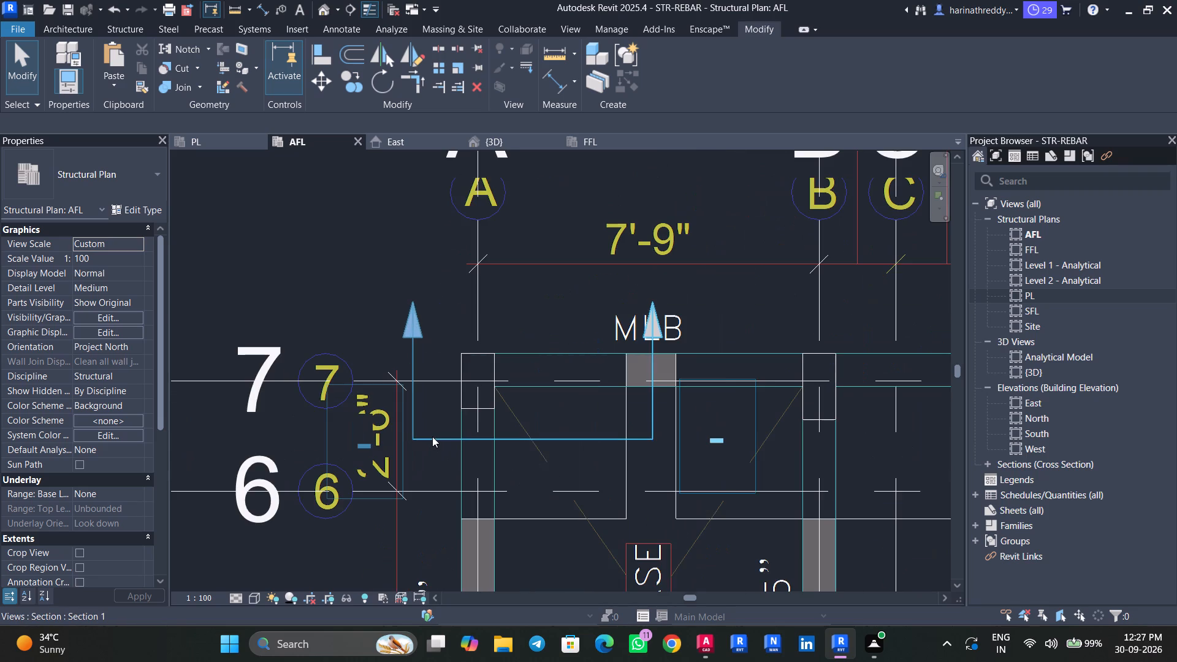
pyautogui.click(432, 436)
pyautogui.rightClick(432, 436)
pyautogui.click(513, 273)
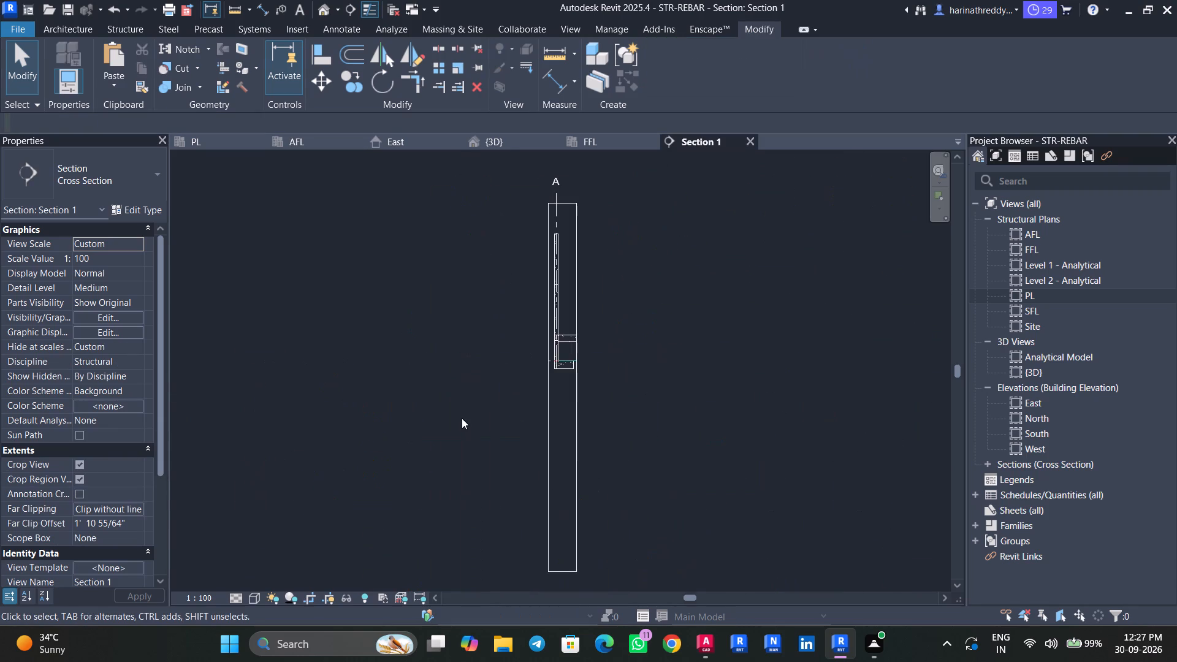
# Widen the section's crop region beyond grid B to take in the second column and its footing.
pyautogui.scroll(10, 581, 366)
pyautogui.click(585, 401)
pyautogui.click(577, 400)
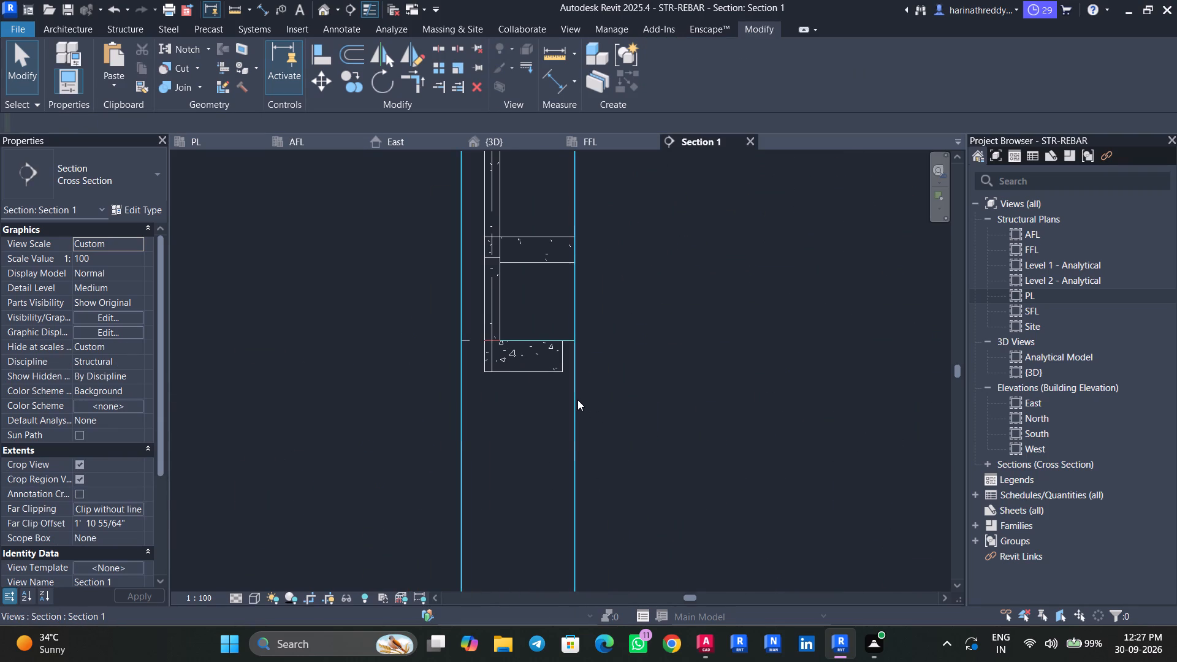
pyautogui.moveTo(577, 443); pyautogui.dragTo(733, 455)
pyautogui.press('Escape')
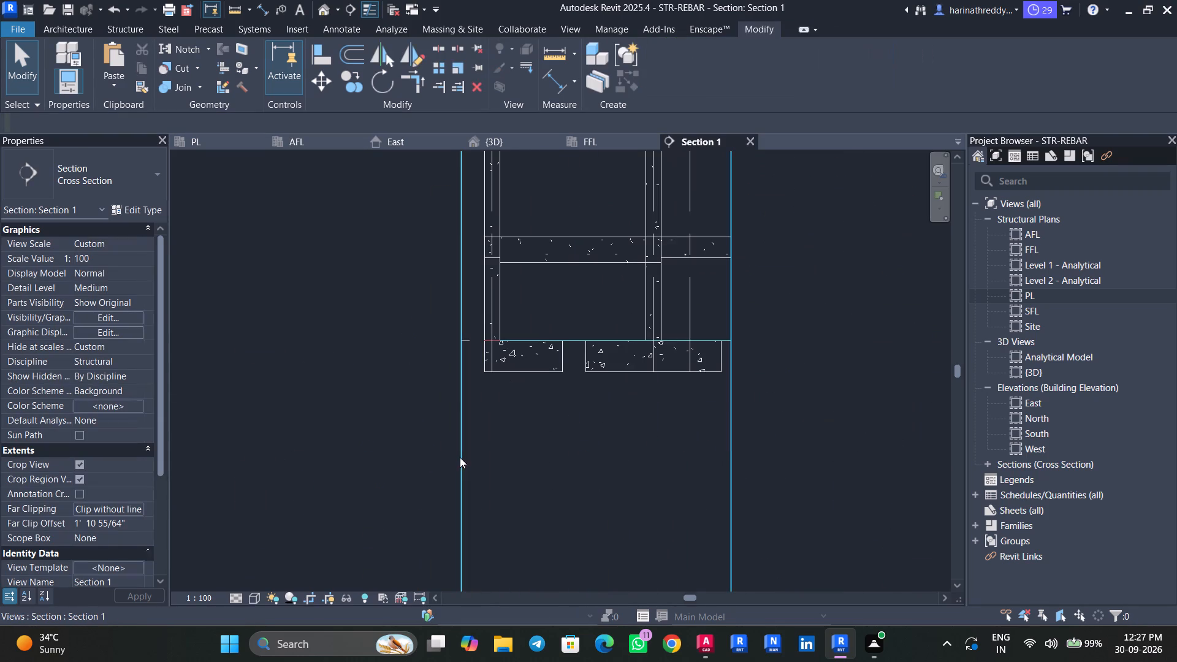
# Raise the bottom edge of the section's crop region to just below the footings.
pyautogui.click(459, 455)
pyautogui.scroll(-5, 495, 463)
pyautogui.moveTo(495, 462); pyautogui.dragTo(511, 260, button='middle')
pyautogui.scroll(-7, 499, 319)
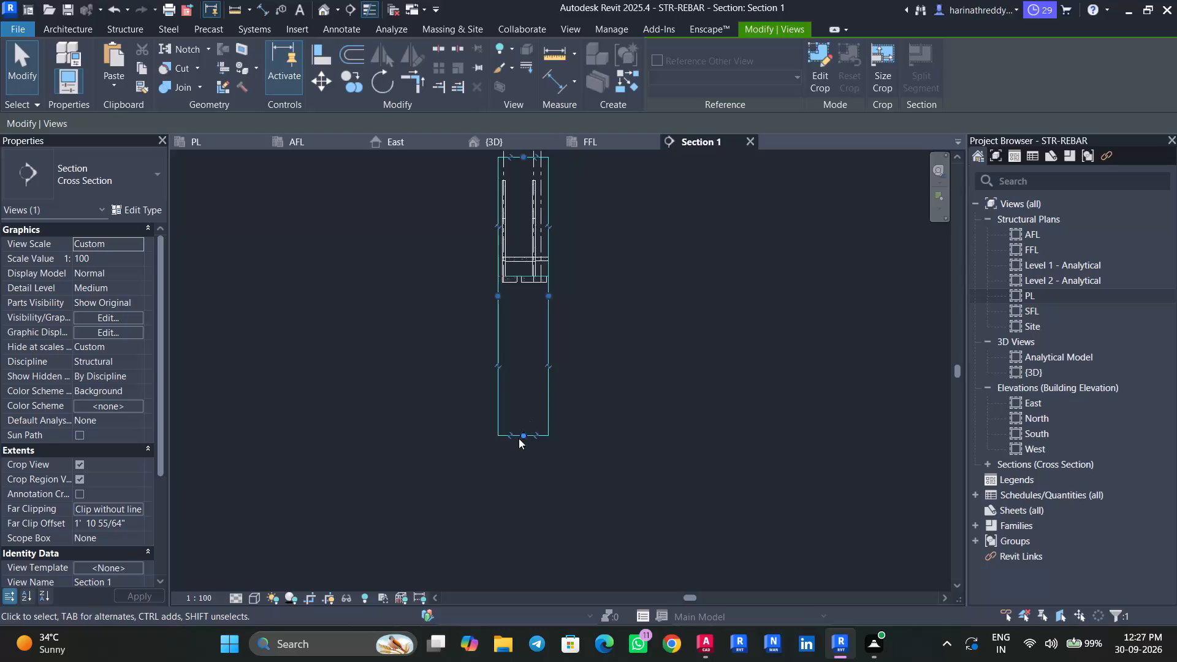
pyautogui.moveTo(522, 438); pyautogui.dragTo(528, 289)
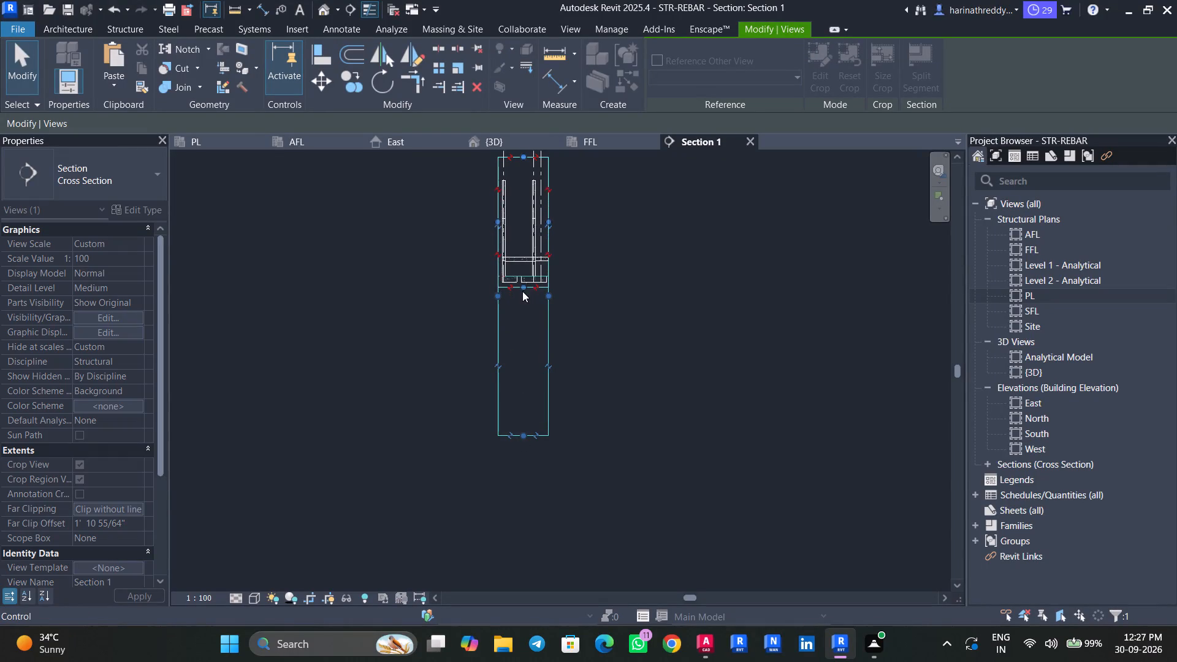
# Narrow the section's crop region from the grid B side so it frames only the grid A column and its footing.
pyautogui.scroll(7, 520, 291)
pyautogui.moveTo(518, 299); pyautogui.dragTo(521, 454, button='middle')
pyautogui.moveTo(600, 262); pyautogui.dragTo(509, 261)
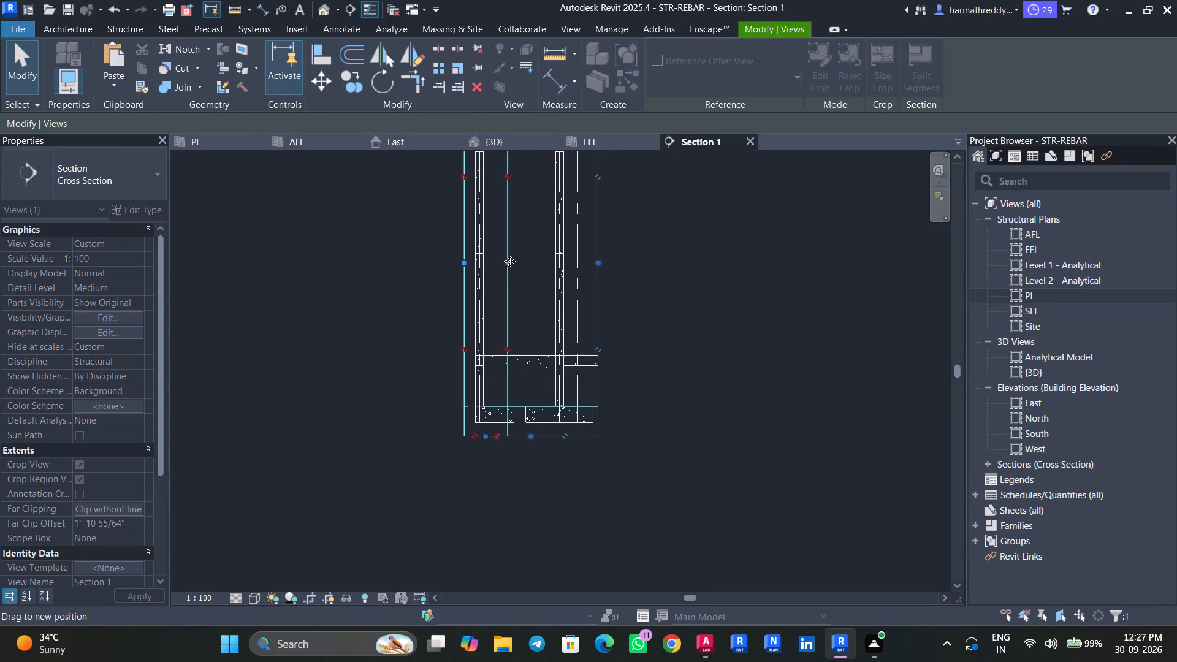
pyautogui.moveTo(509, 261); pyautogui.dragTo(522, 268)
pyautogui.moveTo(543, 284); pyautogui.dragTo(583, 369, button='middle')
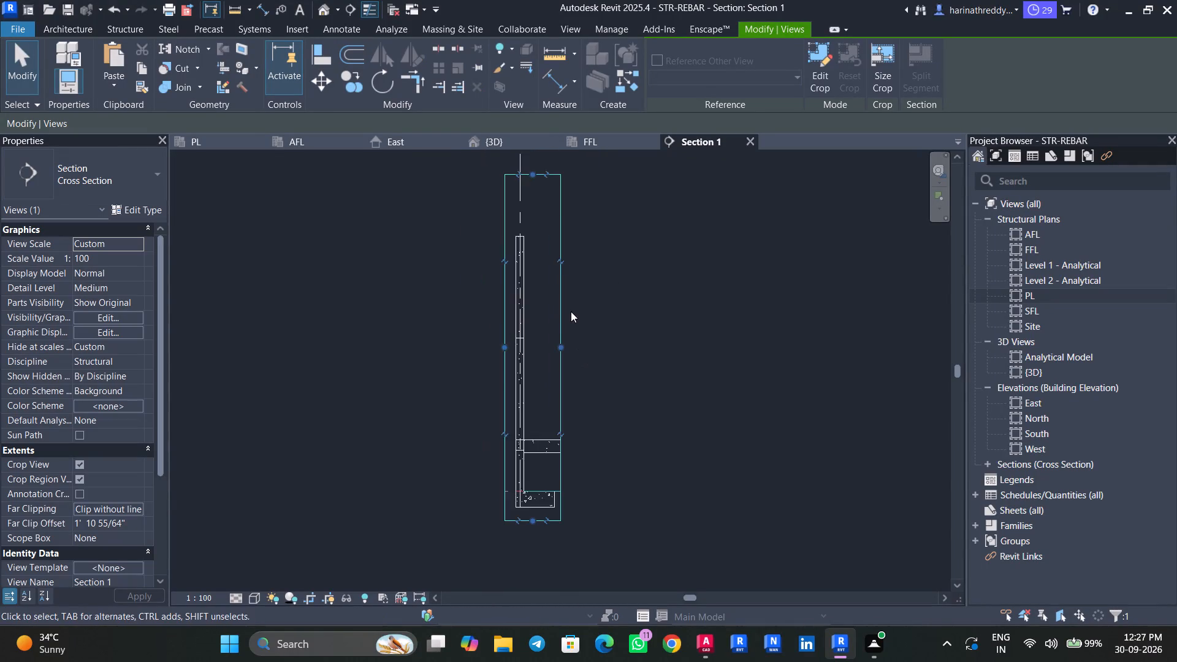
# Lower the top edge of the section's crop region to just above the grid A footing.
pyautogui.scroll(-2, 571, 311)
pyautogui.moveTo(541, 205); pyautogui.dragTo(555, 436)
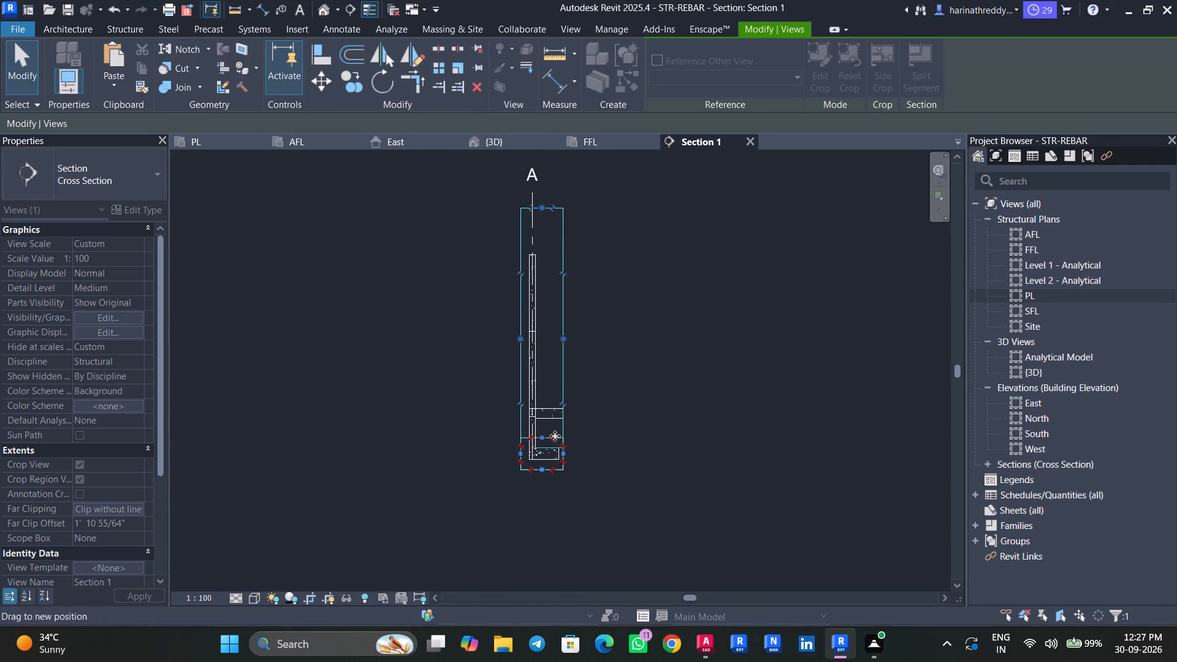
pyautogui.moveTo(555, 436); pyautogui.dragTo(555, 437)
pyautogui.scroll(12, 547, 447)
pyautogui.press('Escape')
pyautogui.press('Escape')
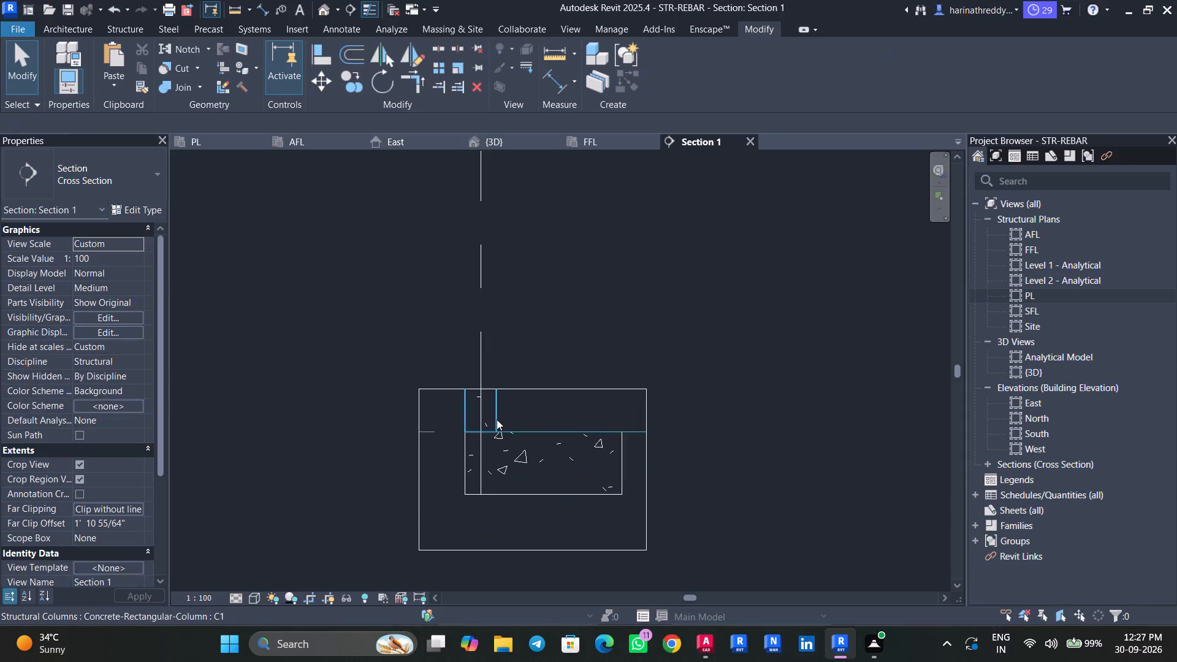
# Select the grid A footing in the cropped section to check its type.
pyautogui.scroll(1, 525, 465)
pyautogui.click(525, 463)
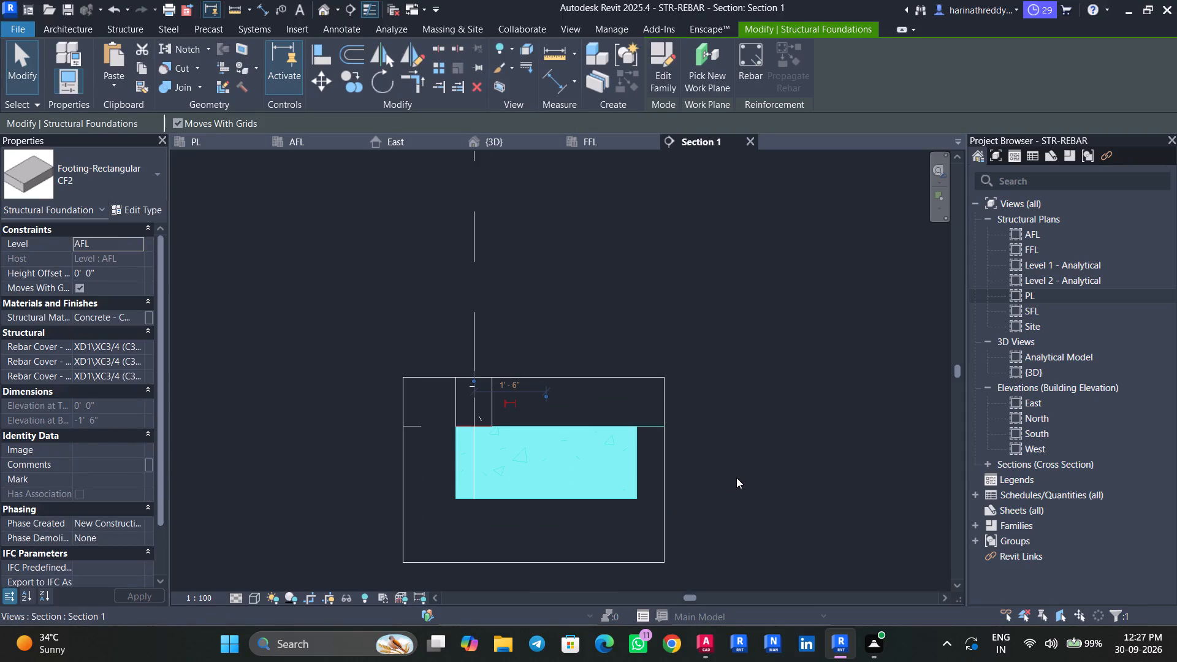
pyautogui.press('Escape')
pyautogui.press('Escape')
pyautogui.press('Escape')
# Switch to the TYPICAL FLOOR DETAILS drawing in AutoCAD, maximize it and locate the isolated footing schedule.
pyautogui.click(700, 634)
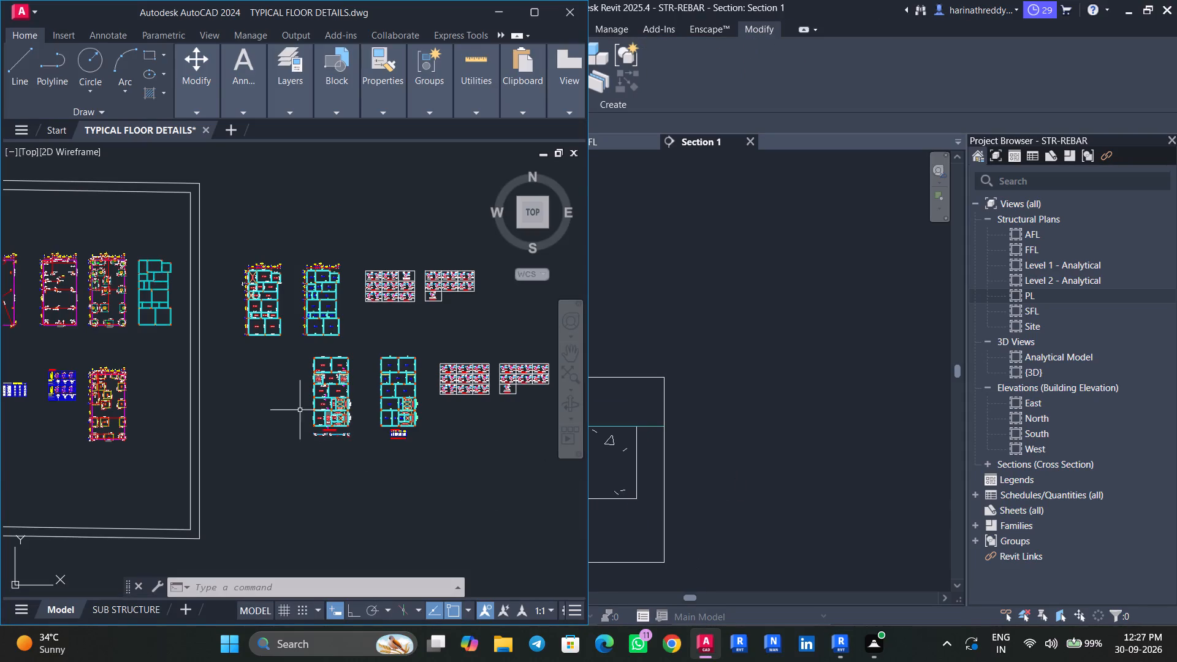
pyautogui.click(539, 13)
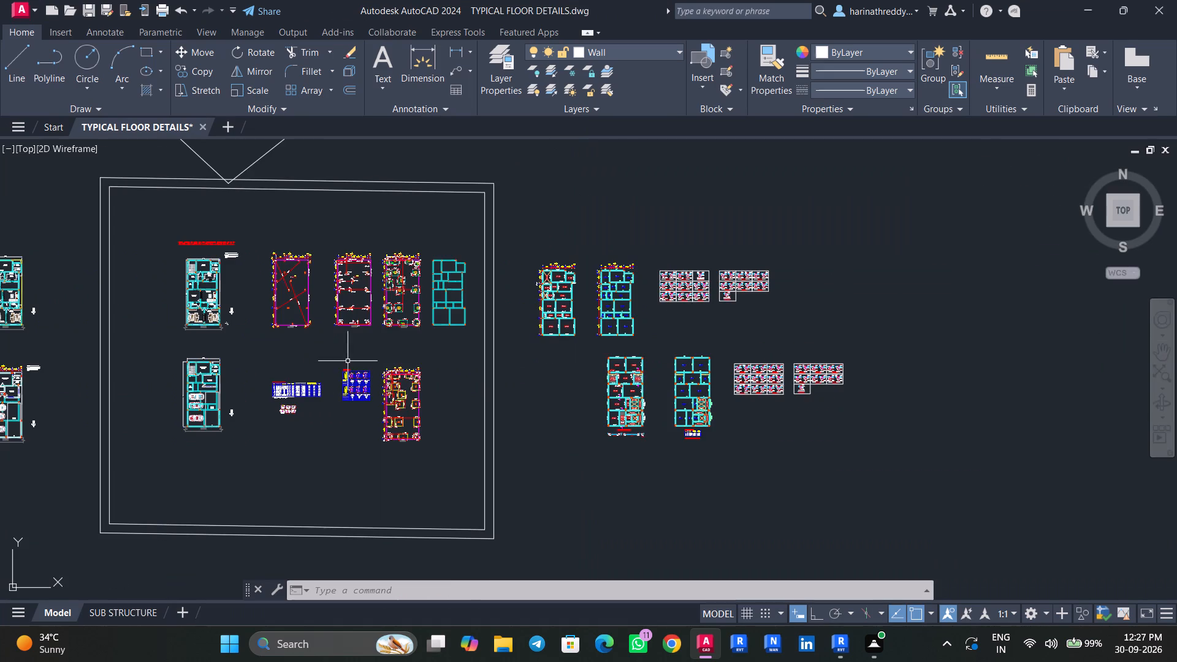
pyautogui.scroll(3, 301, 362)
pyautogui.moveTo(270, 357); pyautogui.dragTo(468, 320, button='middle')
pyautogui.scroll(1, 420, 344)
pyautogui.moveTo(429, 339); pyautogui.dragTo(474, 296, button='middle')
pyautogui.moveTo(628, 373); pyautogui.dragTo(411, 318, button='middle')
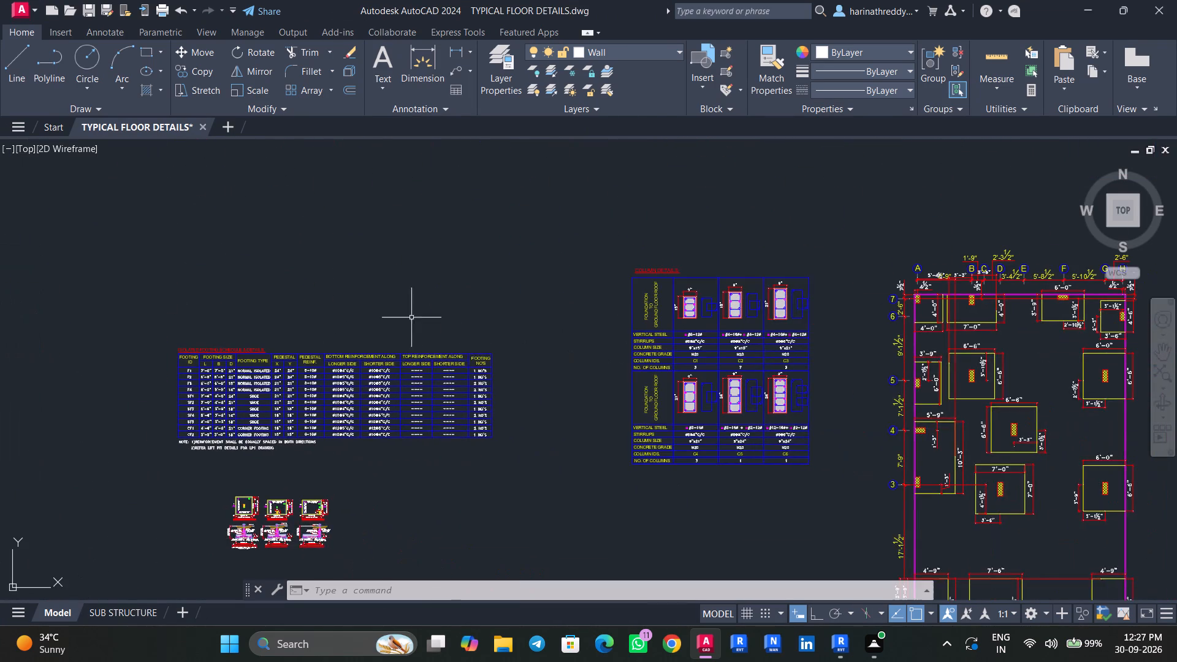
pyautogui.moveTo(599, 381); pyautogui.dragTo(507, 353, button='middle')
pyautogui.press('Escape')
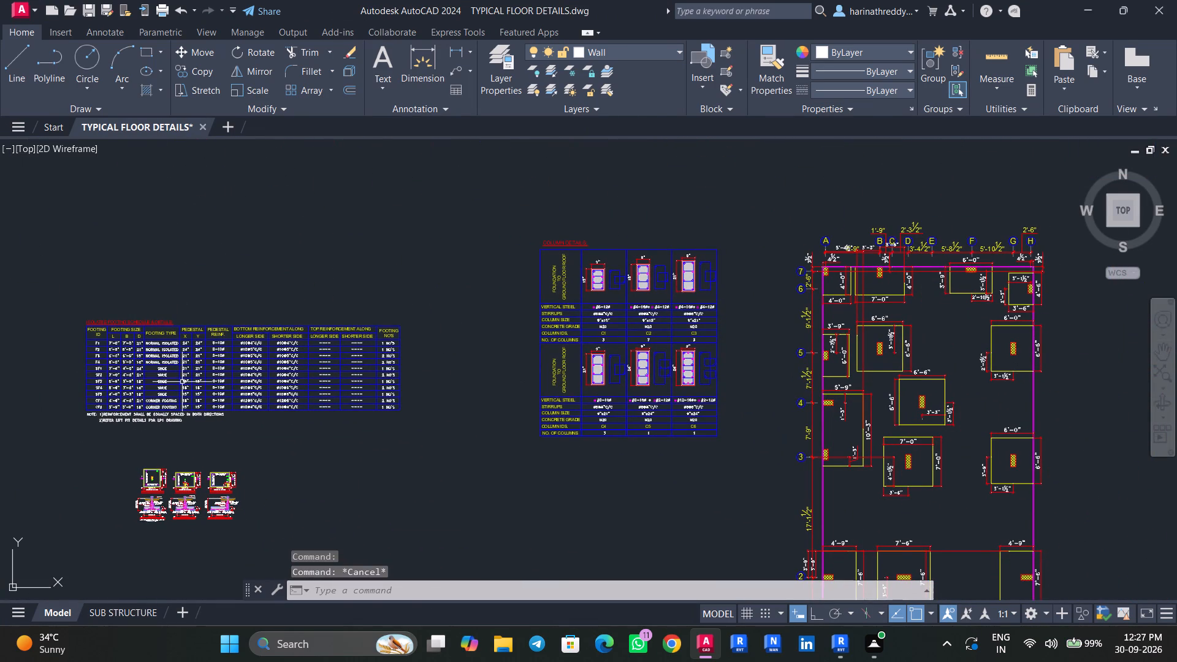
# Examine the footing sizes, pedestal sizes and reinforcement entries in the isolated footing schedule.
pyautogui.scroll(5, 140, 363)
pyautogui.moveTo(161, 388); pyautogui.dragTo(180, 435, button='middle')
pyautogui.scroll(-2, 181, 436)
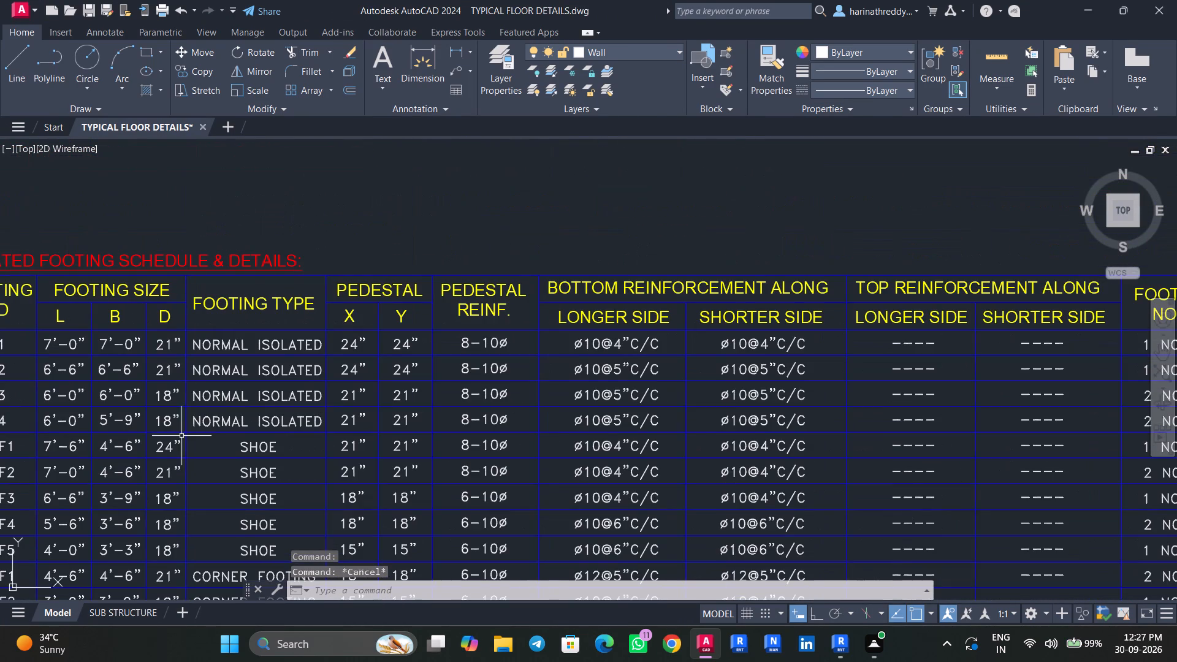
pyautogui.scroll(-3, 326, 382)
pyautogui.scroll(4, 353, 386)
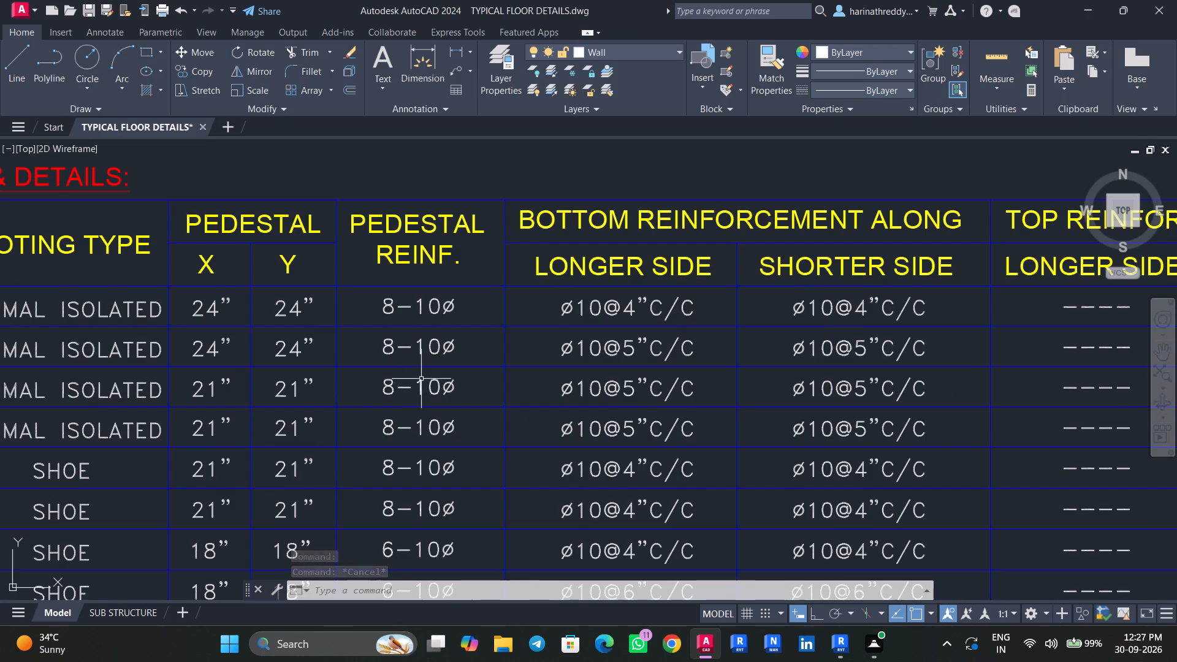
pyautogui.scroll(-1, 421, 378)
pyautogui.moveTo(324, 376); pyautogui.dragTo(382, 371, button='middle')
pyautogui.scroll(-2, 354, 378)
pyautogui.moveTo(354, 378); pyautogui.dragTo(369, 363, button='middle')
pyautogui.scroll(2, 380, 353)
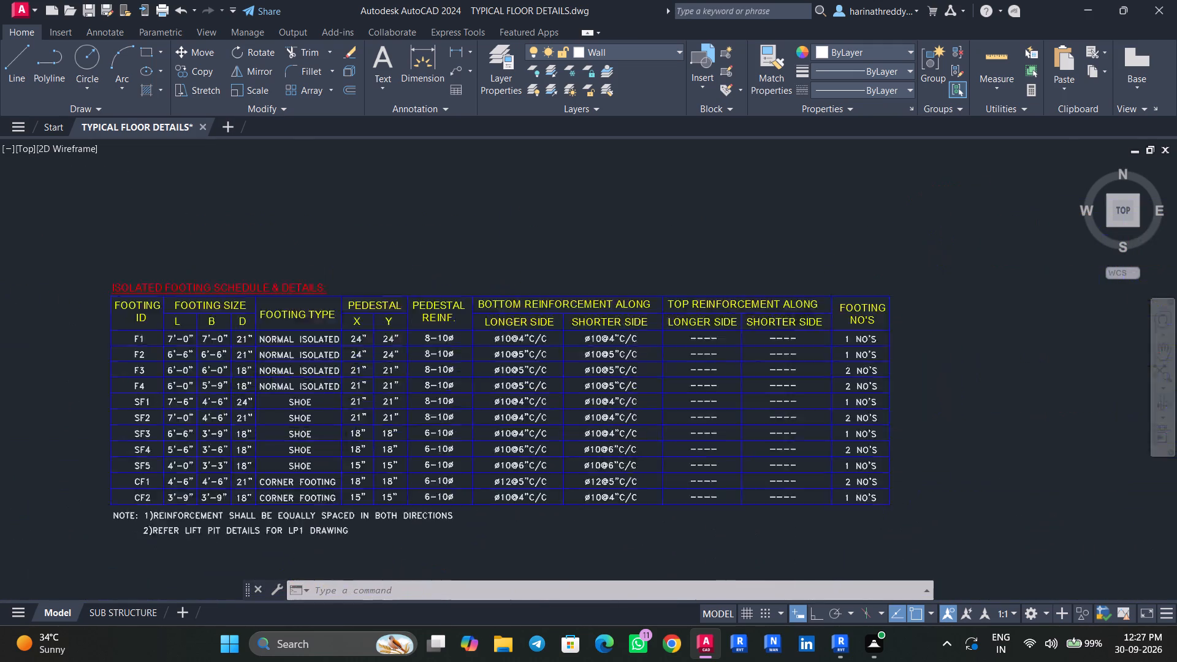
pyautogui.scroll(1, 380, 353)
pyautogui.click(329, 314)
pyautogui.scroll(-1, 325, 329)
pyautogui.scroll(1, 325, 329)
pyautogui.scroll(-2, 325, 329)
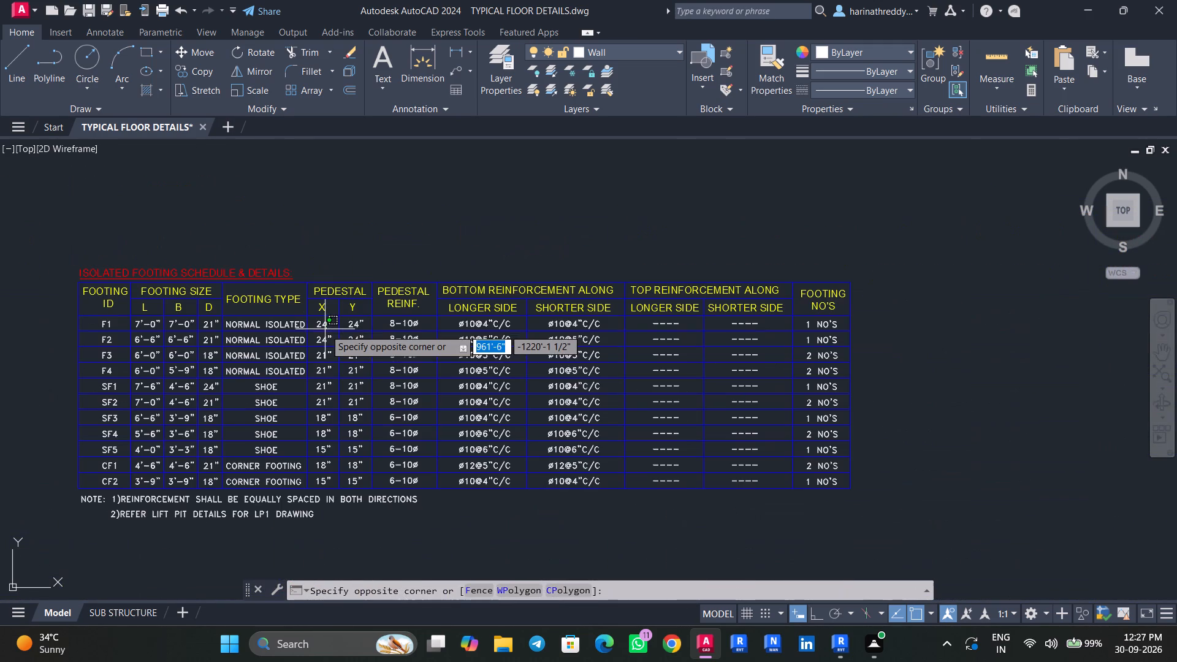
pyautogui.click(428, 232)
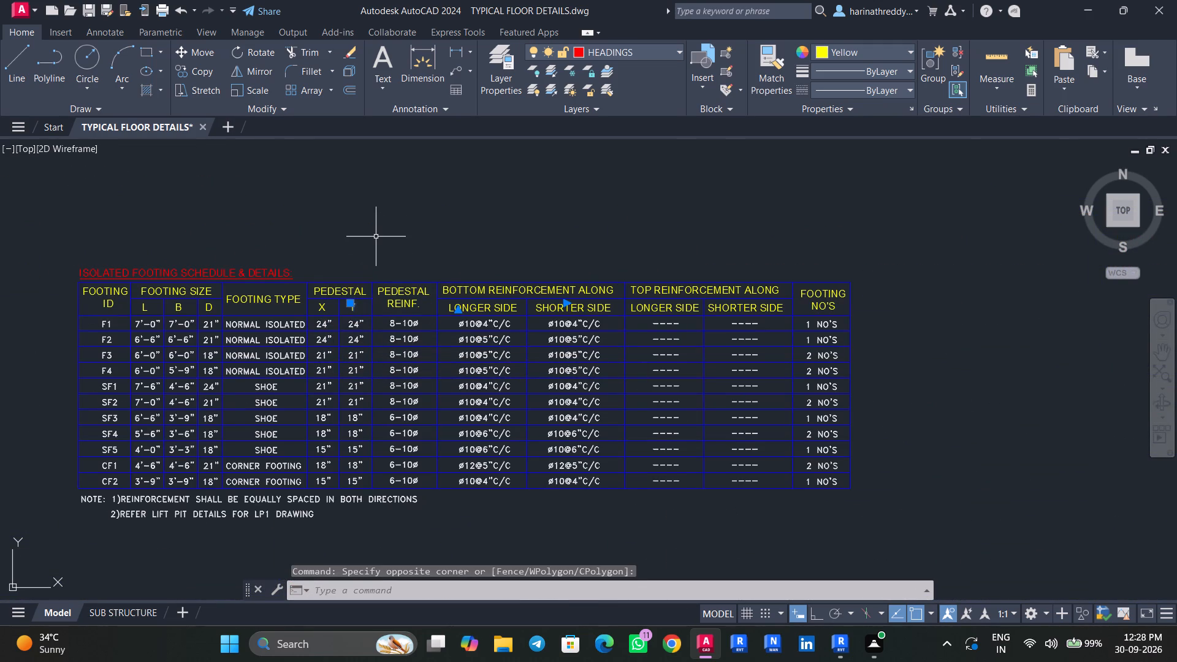
pyautogui.press('Escape')
pyautogui.press('Escape')
pyautogui.press('Escape')
pyautogui.press('Escape')
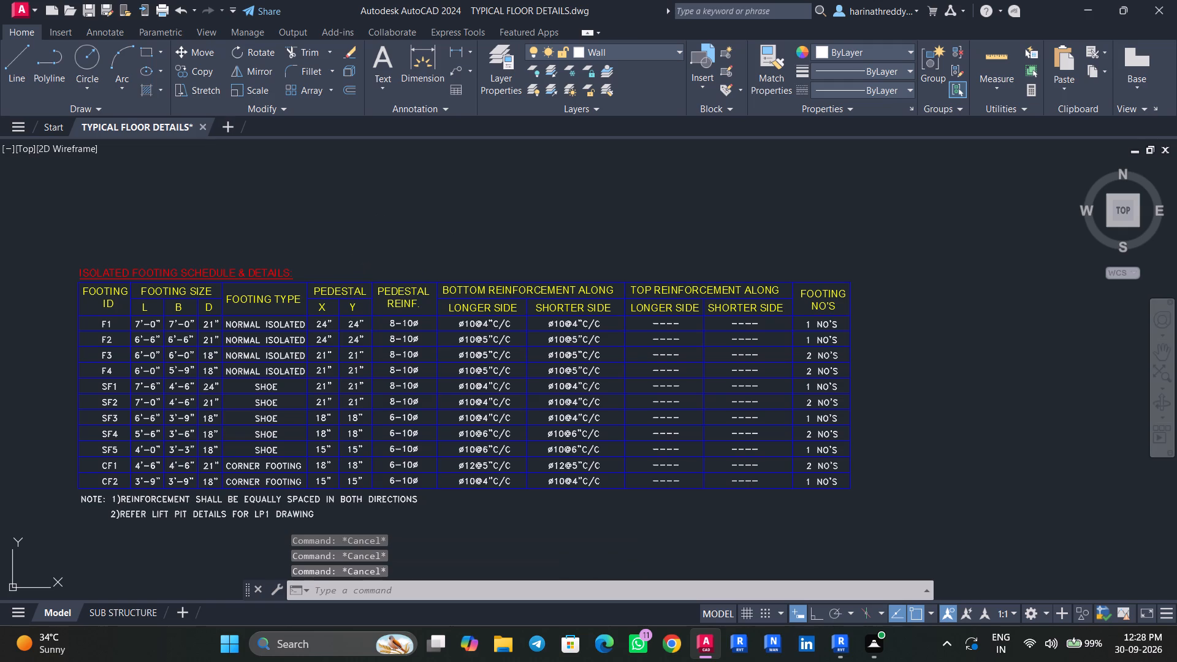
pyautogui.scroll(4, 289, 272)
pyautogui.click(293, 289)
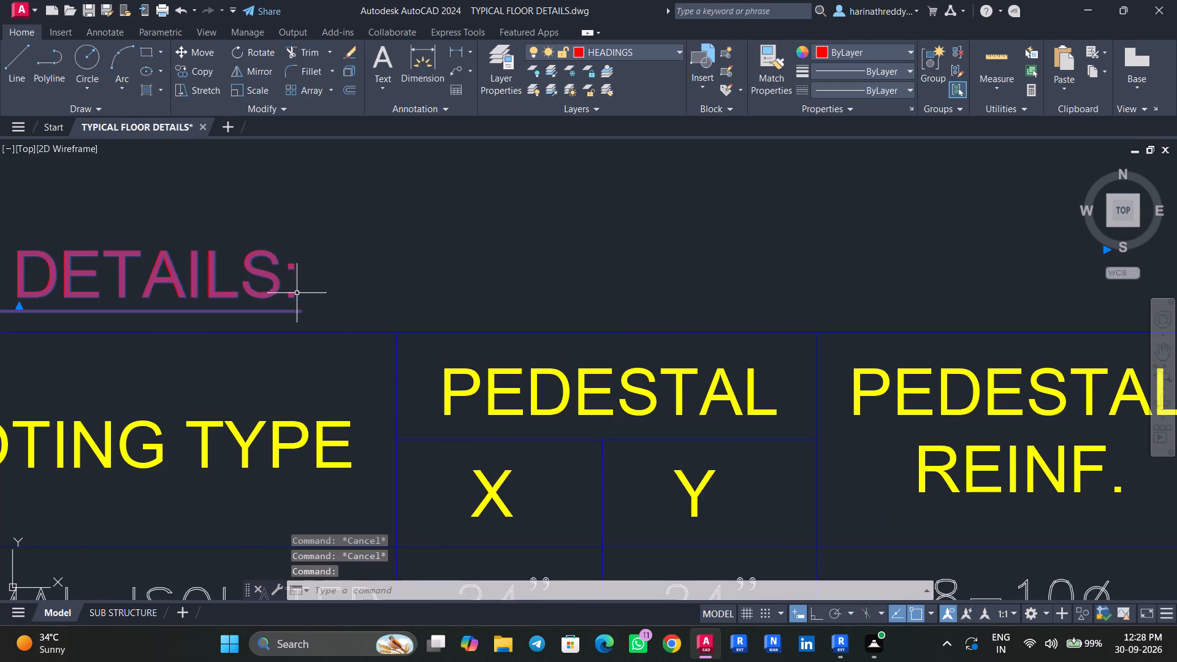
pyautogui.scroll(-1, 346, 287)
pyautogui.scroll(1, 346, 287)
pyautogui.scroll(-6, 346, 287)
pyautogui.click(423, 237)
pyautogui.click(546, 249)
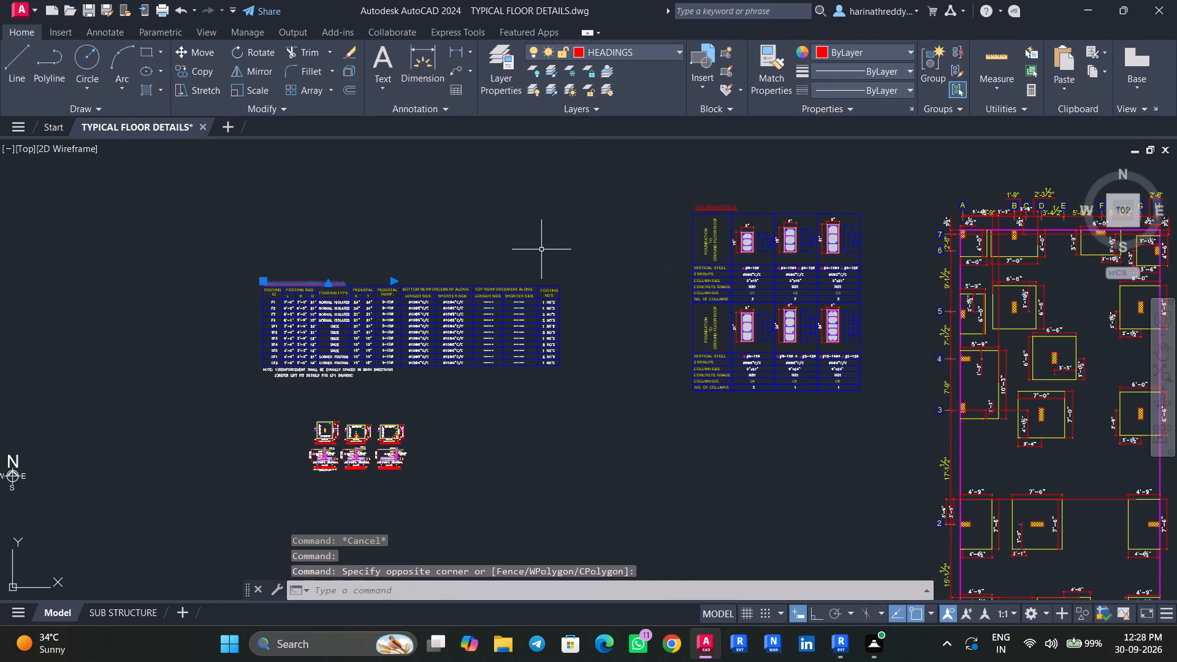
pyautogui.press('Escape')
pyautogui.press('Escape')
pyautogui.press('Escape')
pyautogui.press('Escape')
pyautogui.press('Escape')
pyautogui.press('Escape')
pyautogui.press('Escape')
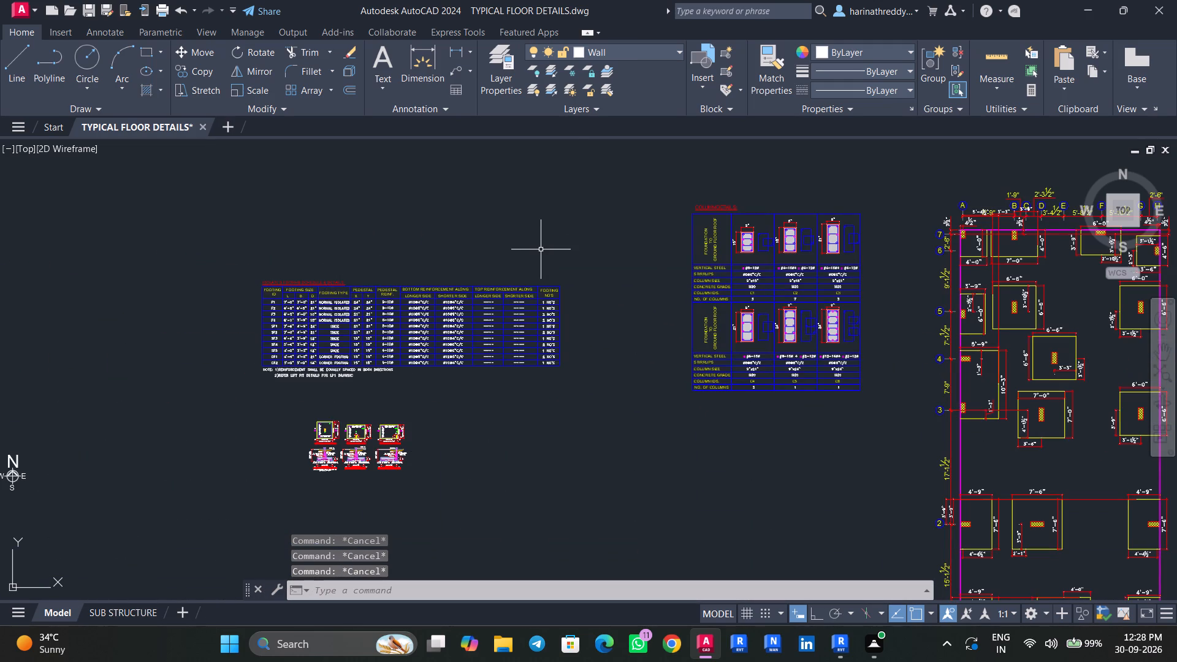
# Review the bottom reinforcement along the longer and shorter sides in the isolated footing schedule.
pyautogui.scroll(4, 368, 296)
pyautogui.scroll(-2, 490, 336)
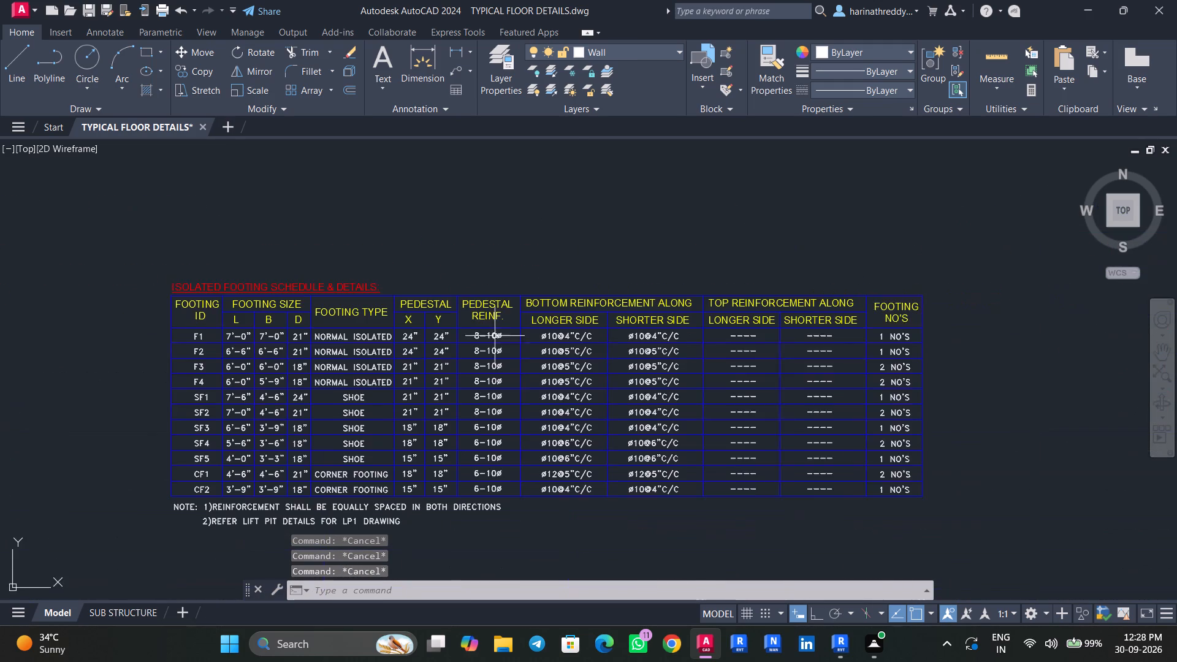
pyautogui.moveTo(499, 335); pyautogui.dragTo(471, 337, button='middle')
pyautogui.moveTo(531, 346); pyautogui.dragTo(498, 346, button='middle')
pyautogui.moveTo(527, 340); pyautogui.dragTo(499, 338, button='middle')
pyautogui.moveTo(511, 338); pyautogui.dragTo(497, 343, button='middle')
pyautogui.moveTo(547, 343); pyautogui.dragTo(531, 333, button='middle')
pyautogui.scroll(2, 568, 338)
pyautogui.scroll(-2, 557, 337)
pyautogui.moveTo(557, 337); pyautogui.dragTo(565, 332, button='middle')
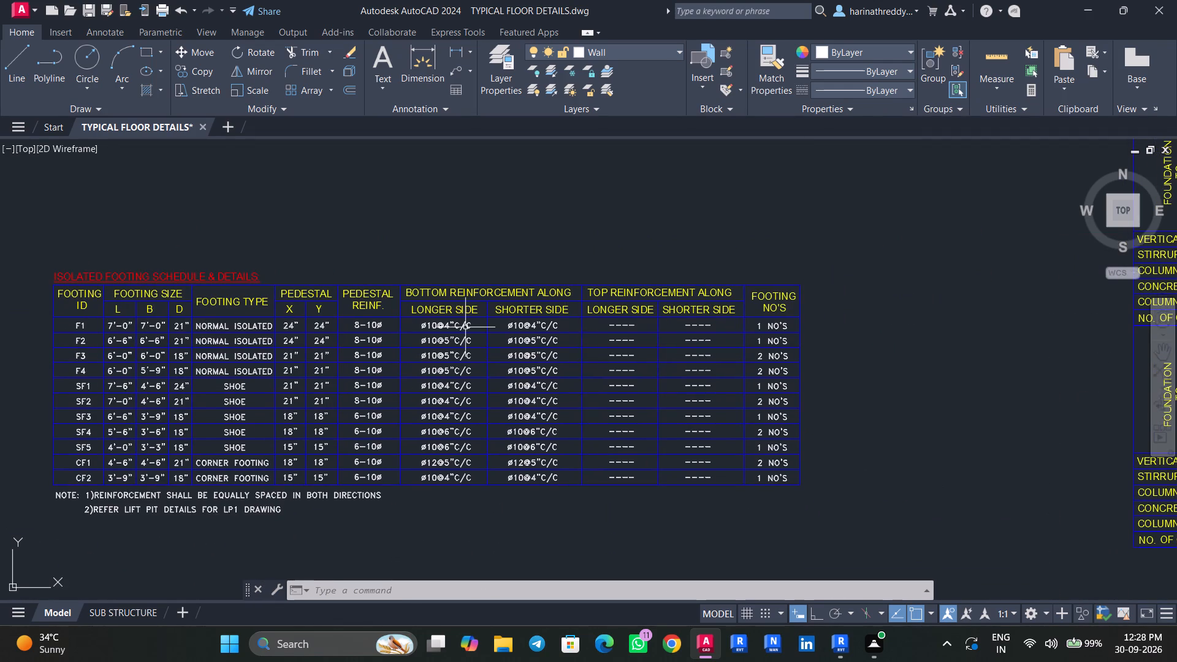
pyautogui.moveTo(461, 326); pyautogui.dragTo(471, 325, button='middle')
pyautogui.scroll(3, 460, 332)
pyautogui.scroll(-2, 449, 332)
pyautogui.scroll(1, 421, 325)
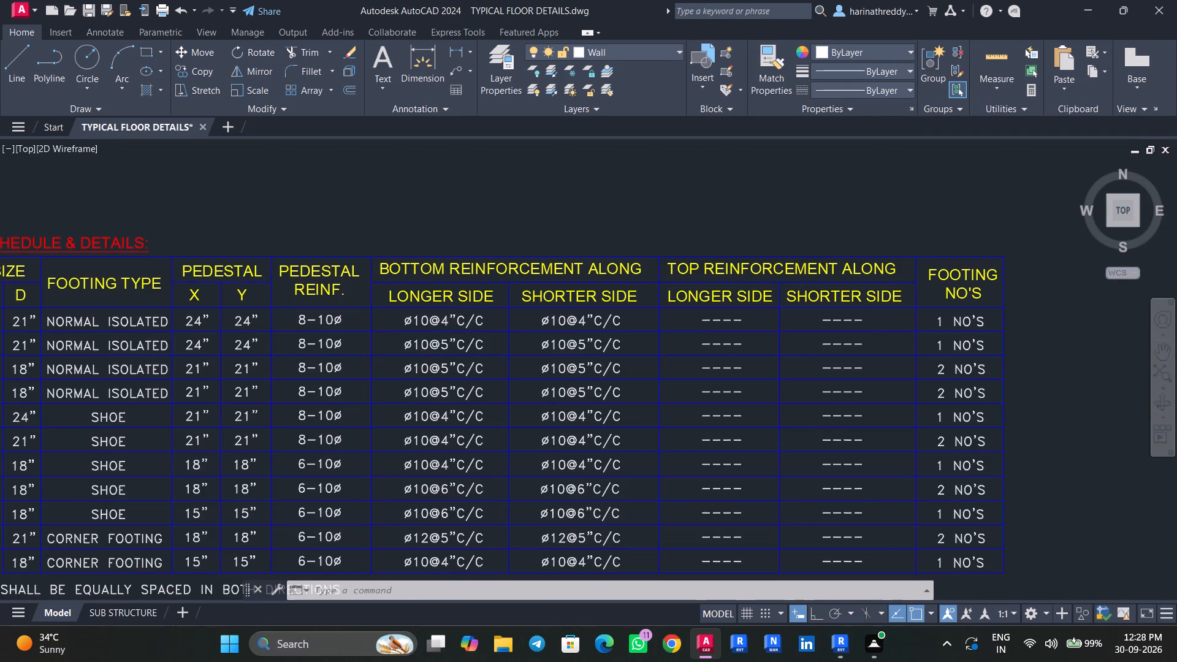
pyautogui.scroll(1, 421, 325)
pyautogui.moveTo(421, 325); pyautogui.dragTo(467, 326, button='middle')
pyautogui.scroll(-2, 467, 326)
# Check the pedestal dimensions and pedestal reinforcement listed for the footings in the schedule.
pyautogui.click(381, 322)
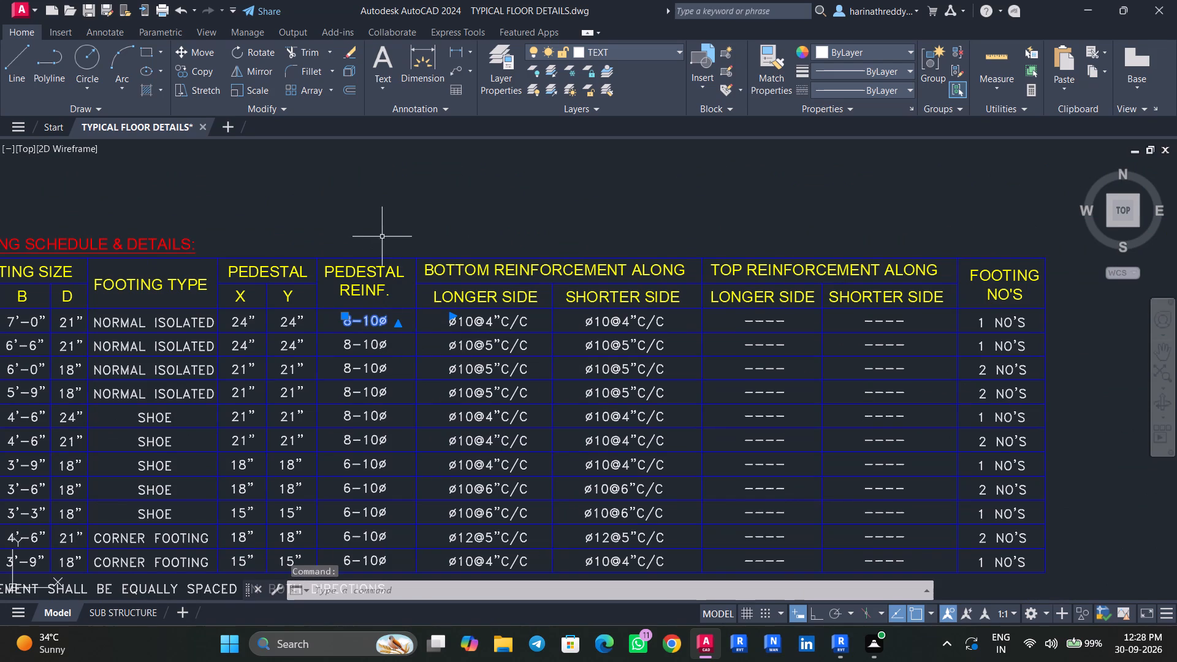
pyautogui.click(392, 188)
pyautogui.press('Escape')
pyautogui.press('Escape')
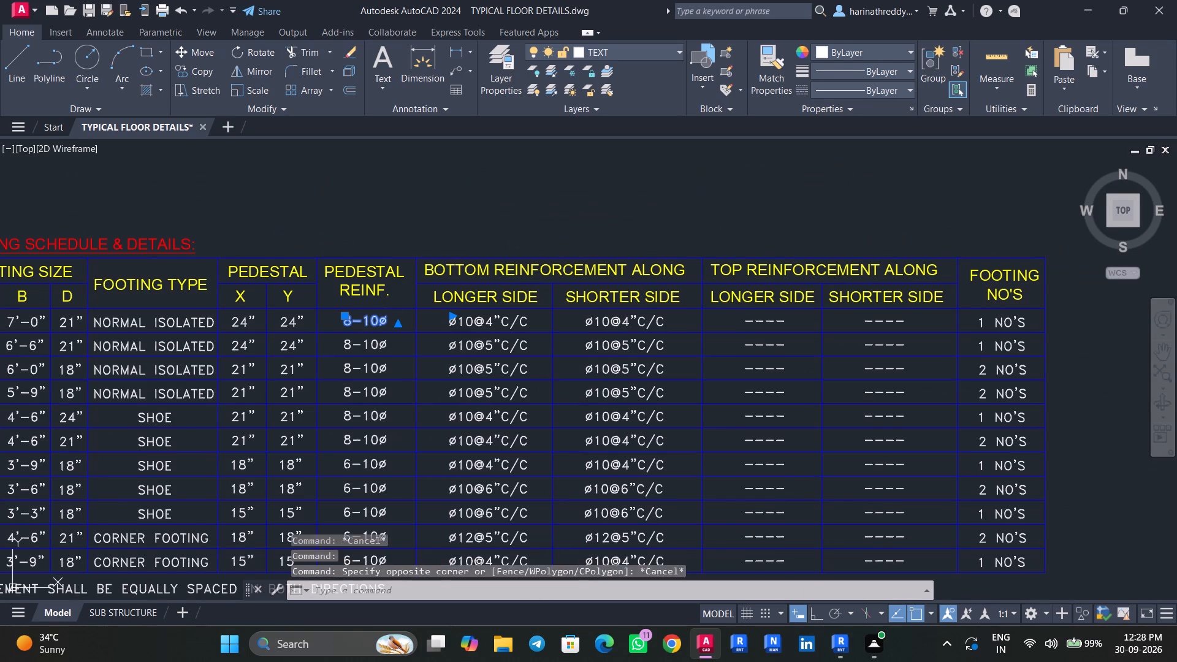
pyautogui.press('Escape')
pyautogui.press('Escape')
pyautogui.press('Escape')
pyautogui.press('Escape')
pyautogui.scroll(3, 291, 328)
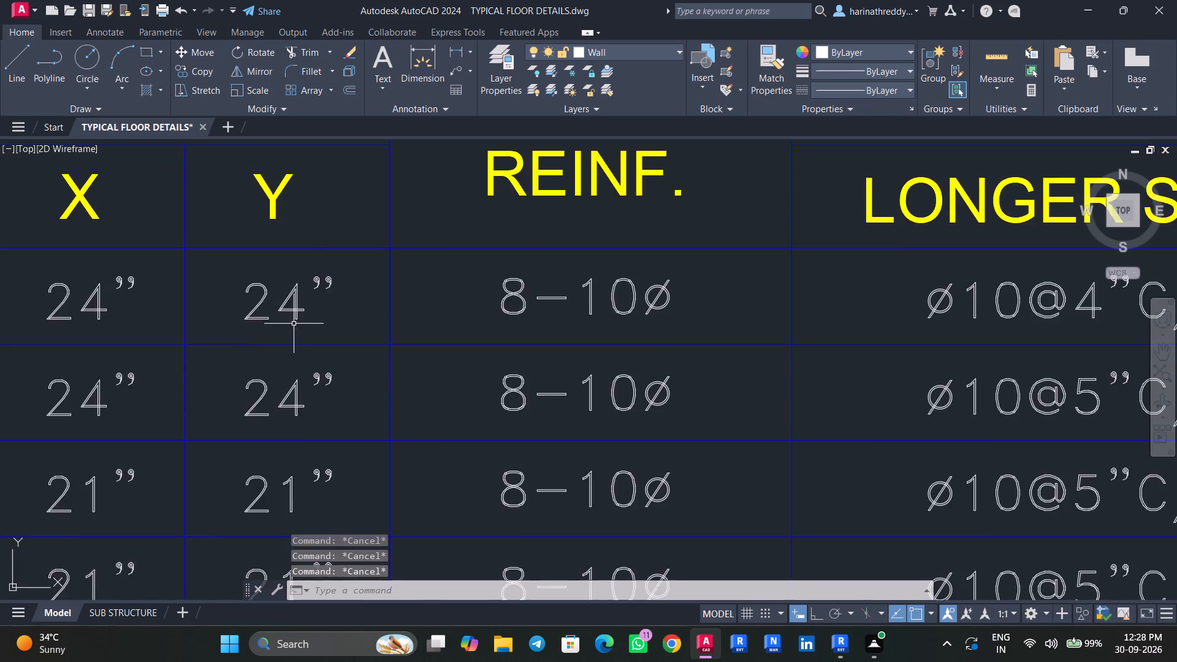
pyautogui.scroll(-4, 307, 314)
pyautogui.scroll(3, 304, 314)
pyautogui.middleClick(304, 314)
pyautogui.scroll(-5, 305, 316)
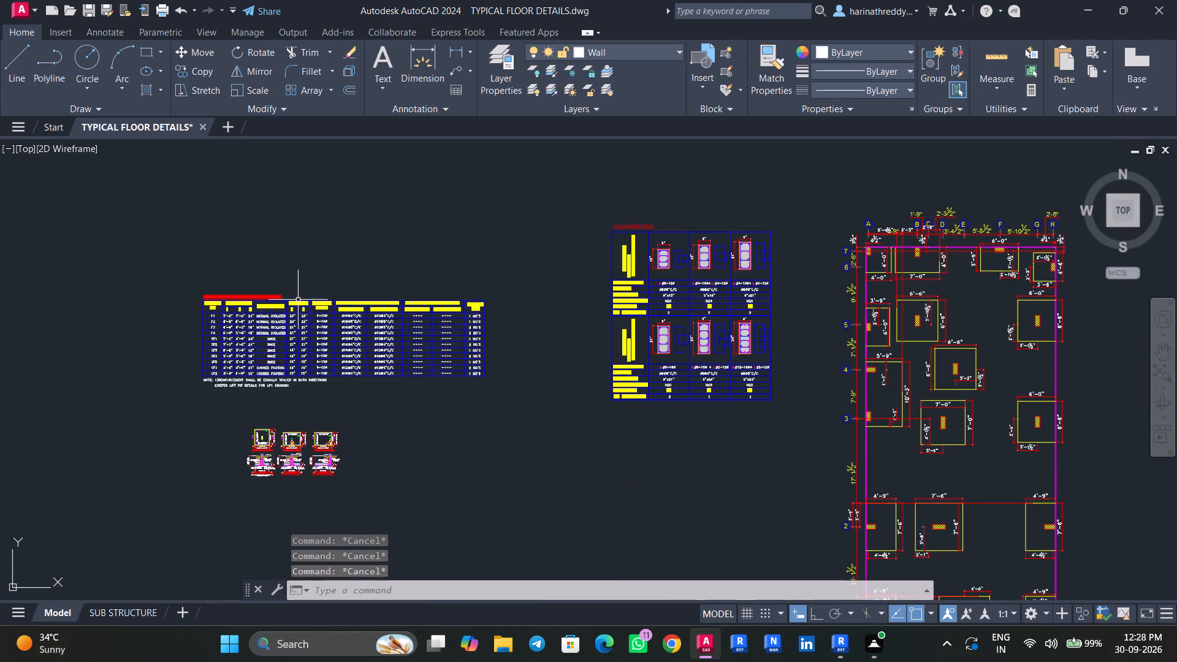
pyautogui.scroll(5, 298, 299)
pyautogui.moveTo(294, 340); pyautogui.dragTo(331, 345, button='middle')
pyautogui.moveTo(279, 348); pyautogui.dragTo(314, 350, button='middle')
pyautogui.scroll(-1, 280, 356)
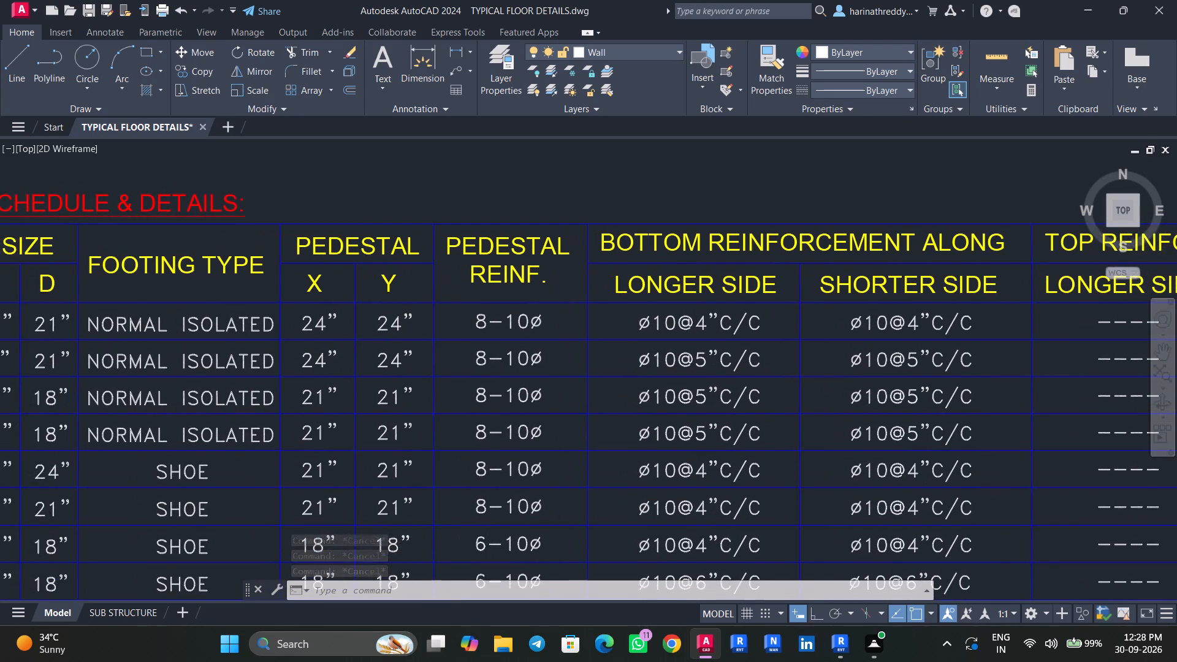
pyautogui.middleClick(281, 355)
# Locate the corner footing at grids A and 7 on the footing layout and check its ID and column.
pyautogui.scroll(-4, 350, 363)
pyautogui.moveTo(468, 362); pyautogui.dragTo(377, 376, button='middle')
pyautogui.scroll(1, 625, 369)
pyautogui.scroll(-1, 624, 369)
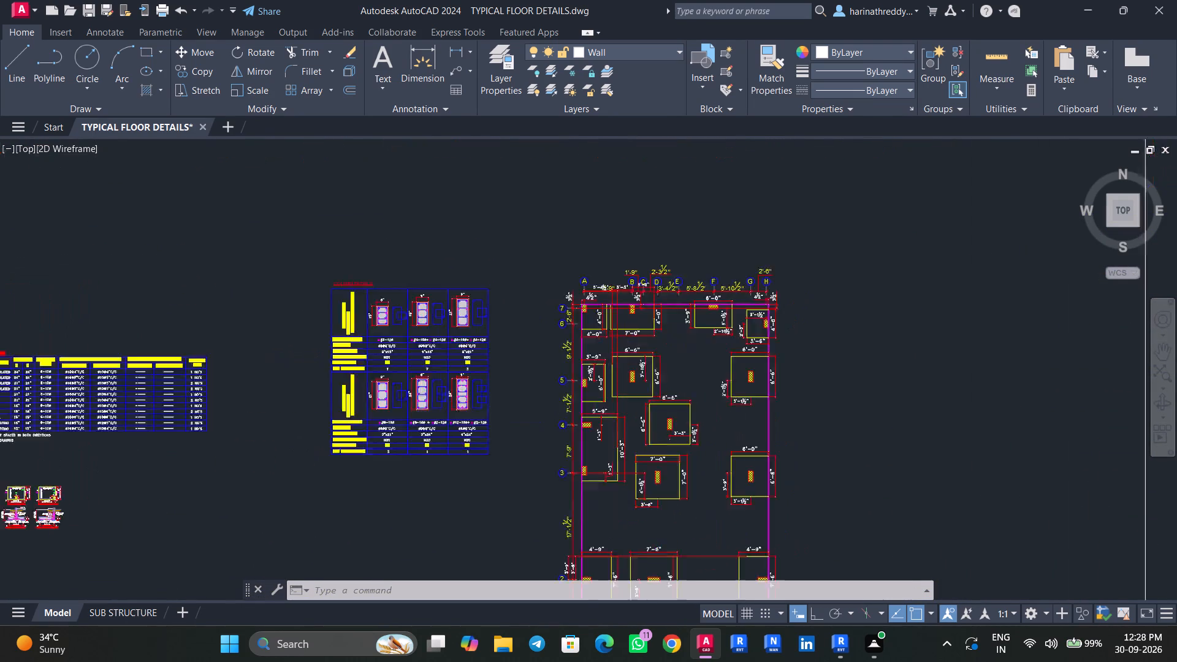
pyautogui.scroll(-2, 604, 361)
pyautogui.moveTo(551, 276); pyautogui.dragTo(552, 387, button='middle')
pyautogui.scroll(9, 602, 294)
pyautogui.scroll(-3, 596, 353)
pyautogui.scroll(1, 594, 356)
pyautogui.scroll(-1, 594, 356)
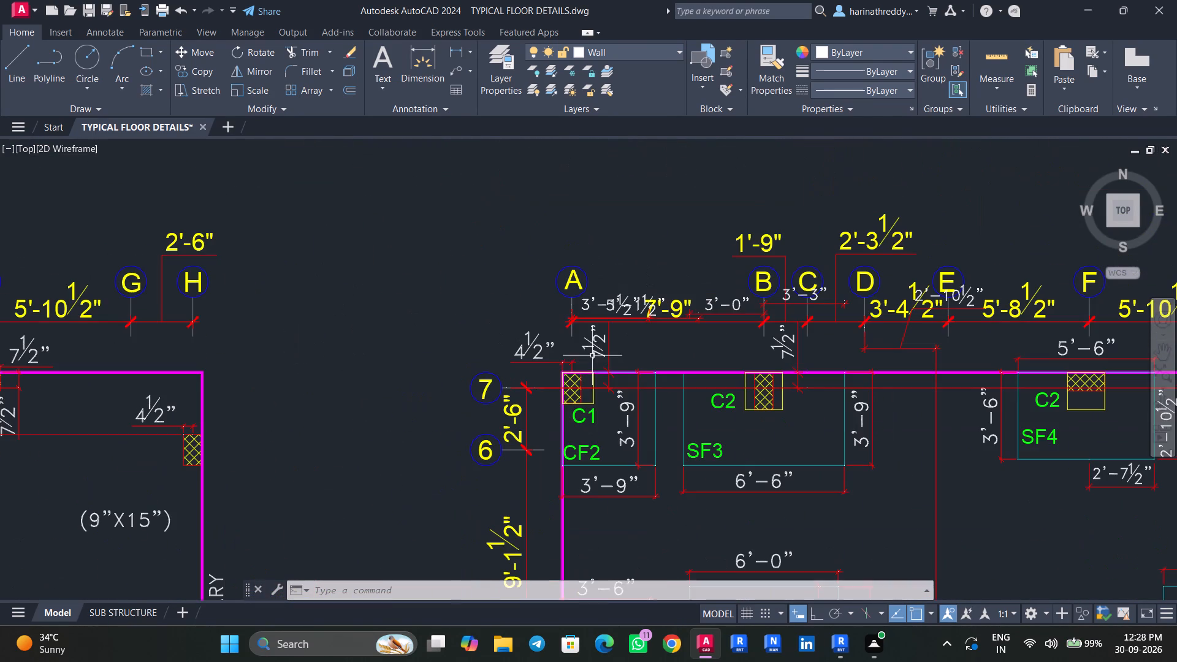
pyautogui.moveTo(584, 367); pyautogui.dragTo(576, 340, button='middle')
pyautogui.scroll(1, 582, 381)
pyautogui.moveTo(611, 398); pyautogui.dragTo(580, 354, button='middle')
# Return from the footing layout to the isolated footing schedule.
pyautogui.scroll(-2, 586, 386)
pyautogui.moveTo(544, 410); pyautogui.dragTo(604, 321, button='middle')
pyautogui.scroll(-2, 538, 384)
pyautogui.moveTo(510, 409); pyautogui.dragTo(600, 311, button='middle')
pyautogui.moveTo(535, 398); pyautogui.dragTo(615, 346, button='middle')
pyautogui.moveTo(531, 425); pyautogui.dragTo(687, 286, button='middle')
pyautogui.scroll(1, 510, 414)
pyautogui.moveTo(510, 414); pyautogui.dragTo(716, 256, button='middle')
pyautogui.scroll(-2, 601, 315)
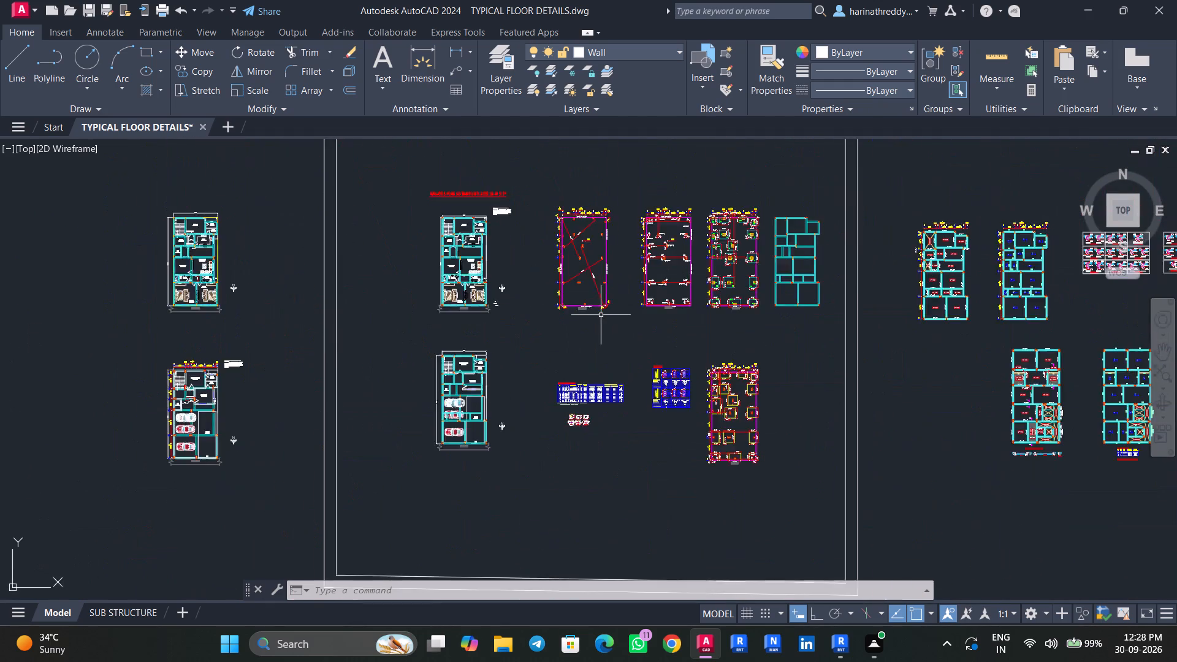
pyautogui.scroll(-3, 601, 315)
pyautogui.middleClick(600, 320)
pyautogui.scroll(7, 591, 367)
pyautogui.moveTo(557, 326); pyautogui.dragTo(543, 463, button='middle')
pyautogui.scroll(2, 509, 285)
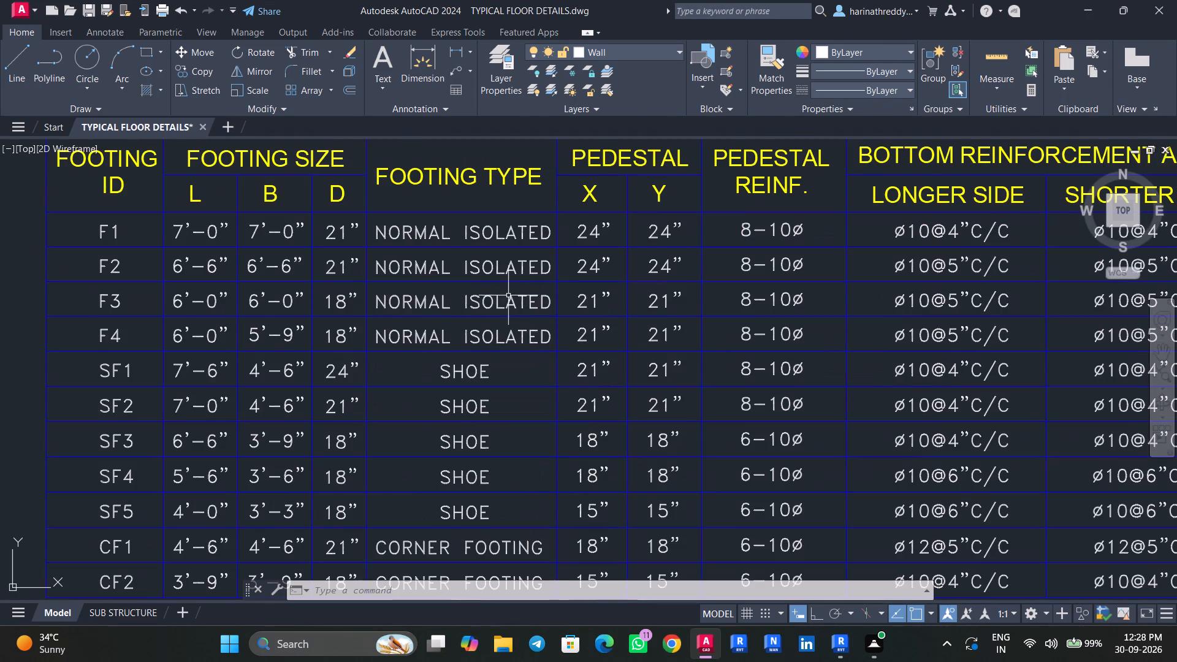
# Examine the schedule's pedestal and bottom reinforcement entries down to the CF2 corner footing row.
pyautogui.moveTo(516, 308); pyautogui.dragTo(427, 351, button='middle')
pyautogui.moveTo(715, 286); pyautogui.dragTo(651, 296, button='middle')
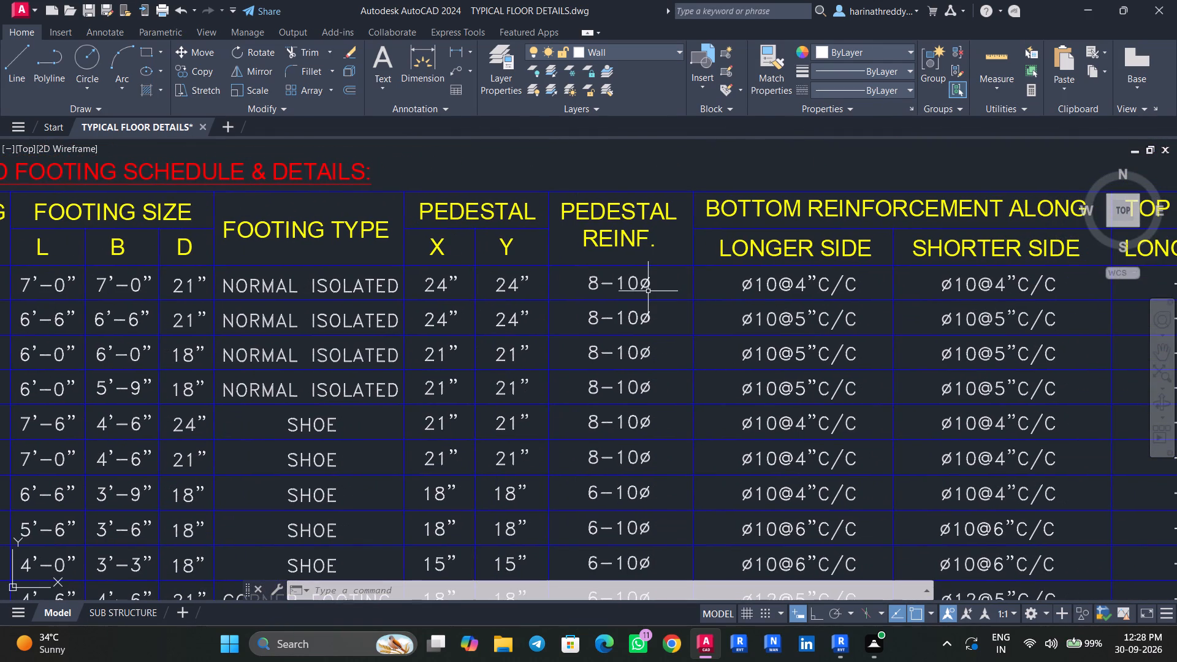
pyautogui.moveTo(648, 291); pyautogui.dragTo(614, 293, button='middle')
pyautogui.moveTo(611, 294); pyautogui.dragTo(557, 298, button='middle')
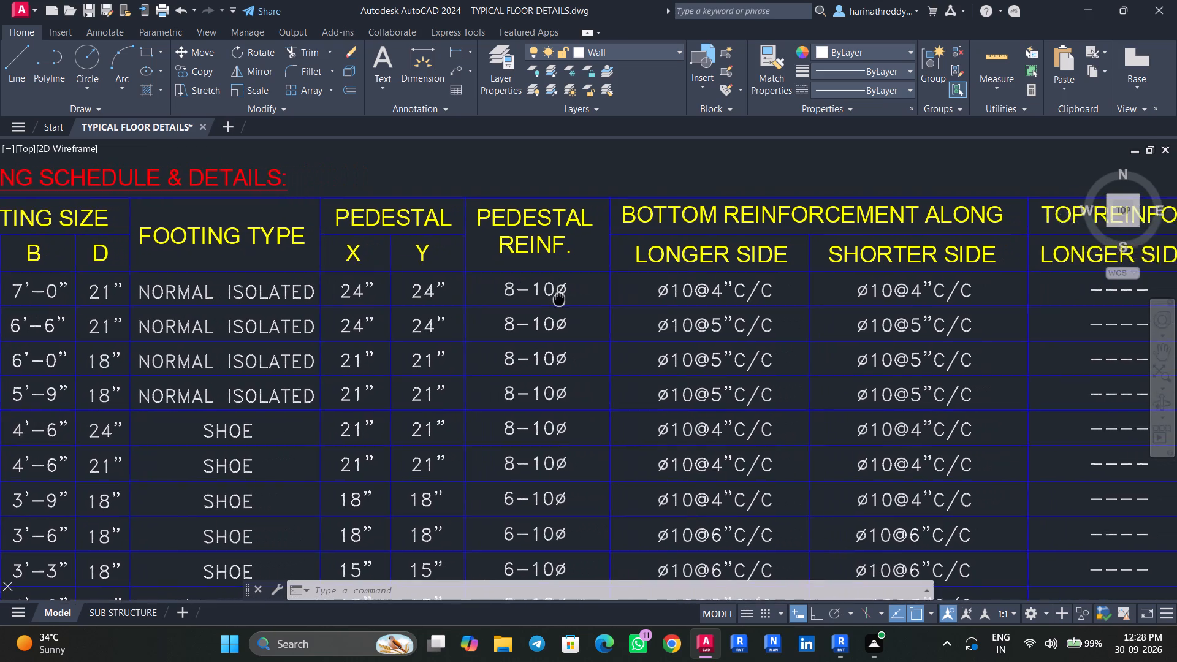
pyautogui.moveTo(557, 298); pyautogui.dragTo(402, 302, button='middle')
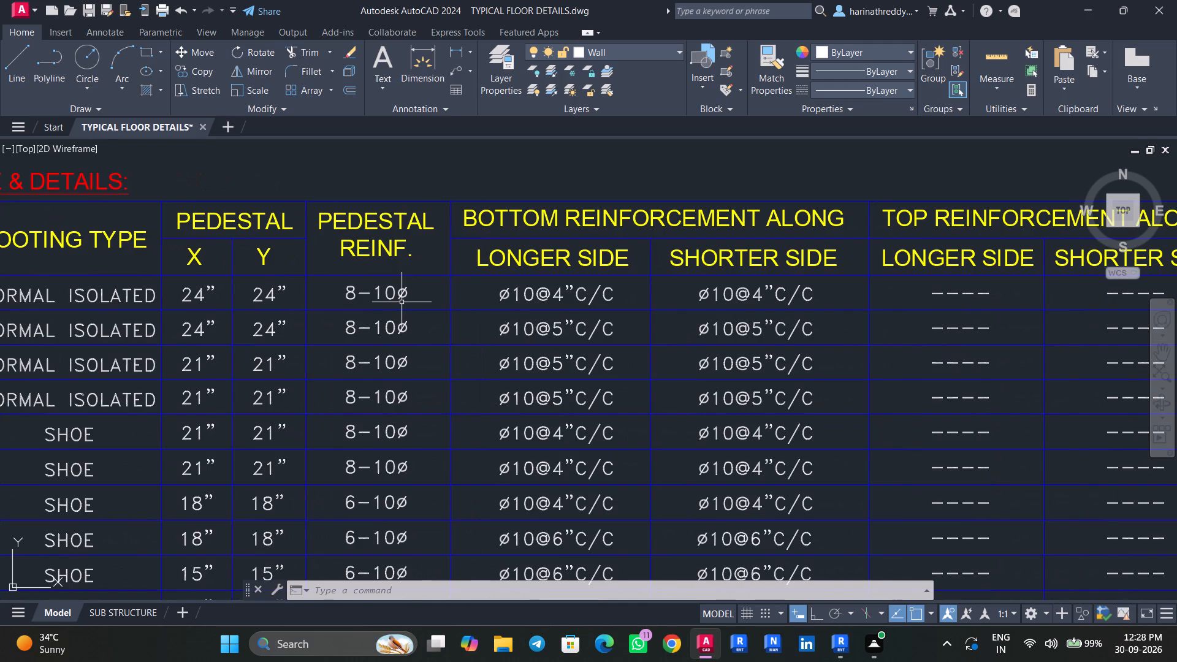
pyautogui.scroll(-2, 402, 302)
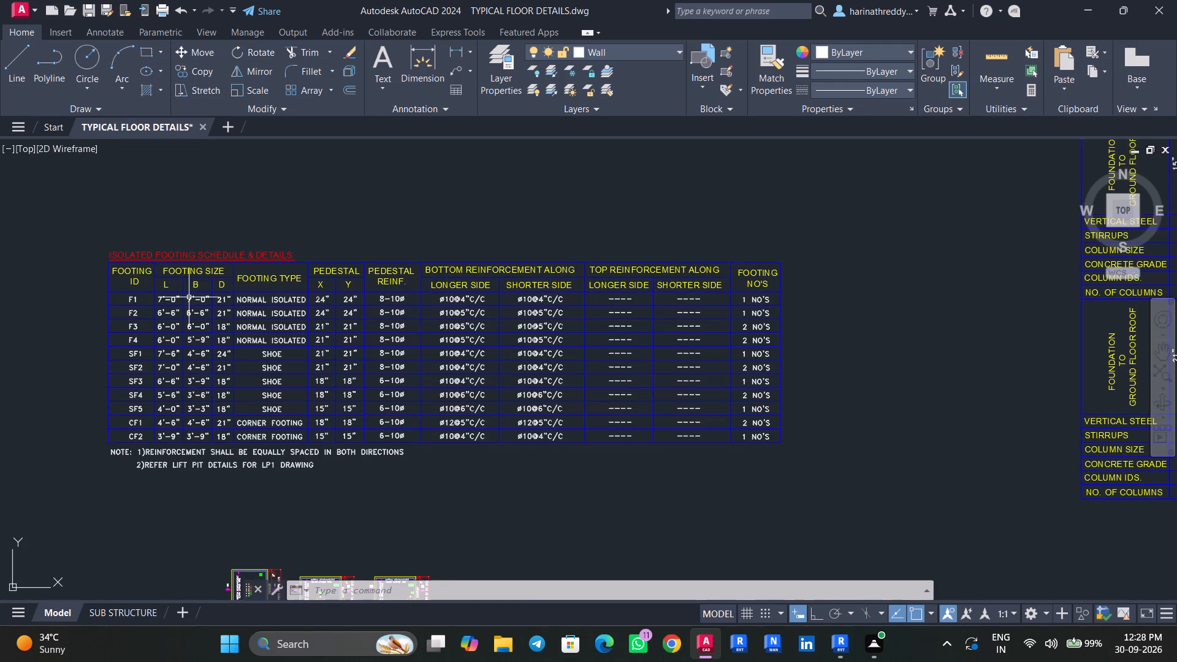
pyautogui.scroll(1, 200, 452)
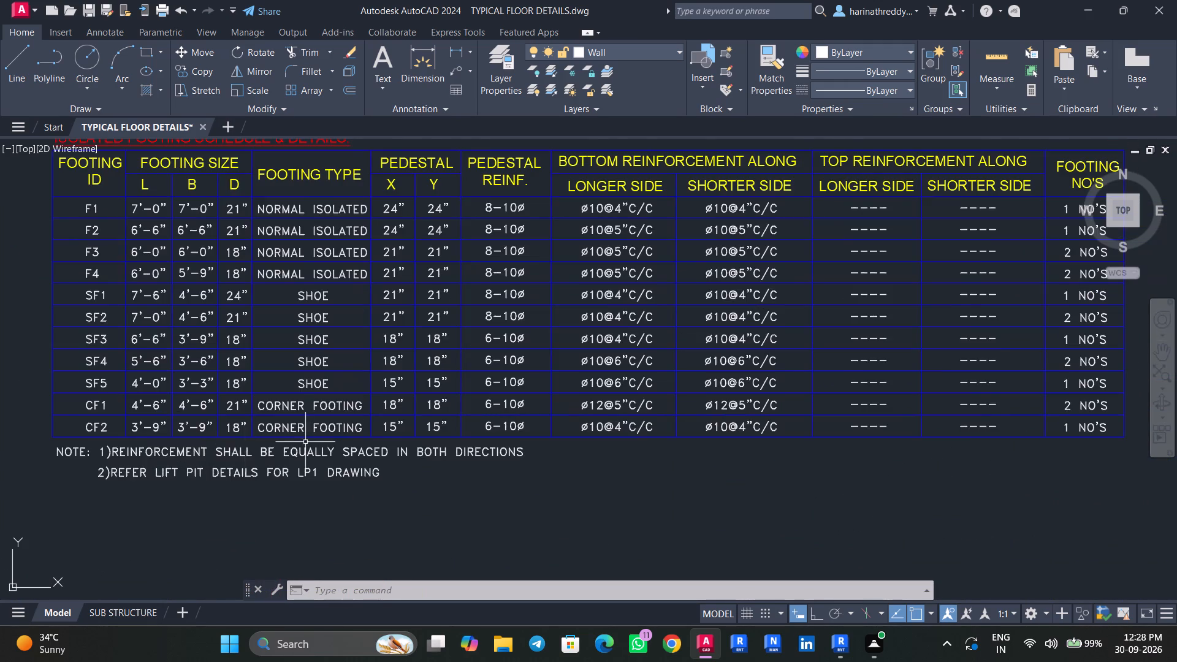
# Check the CF2 row's pedestal reinforcement and longer- and shorter-side bottom reinforcement in the footing schedule.
pyautogui.scroll(1, 305, 442)
pyautogui.moveTo(303, 442); pyautogui.dragTo(165, 443, button='middle')
pyautogui.scroll(-1, 165, 441)
pyautogui.moveTo(400, 436); pyautogui.dragTo(379, 452, button='middle')
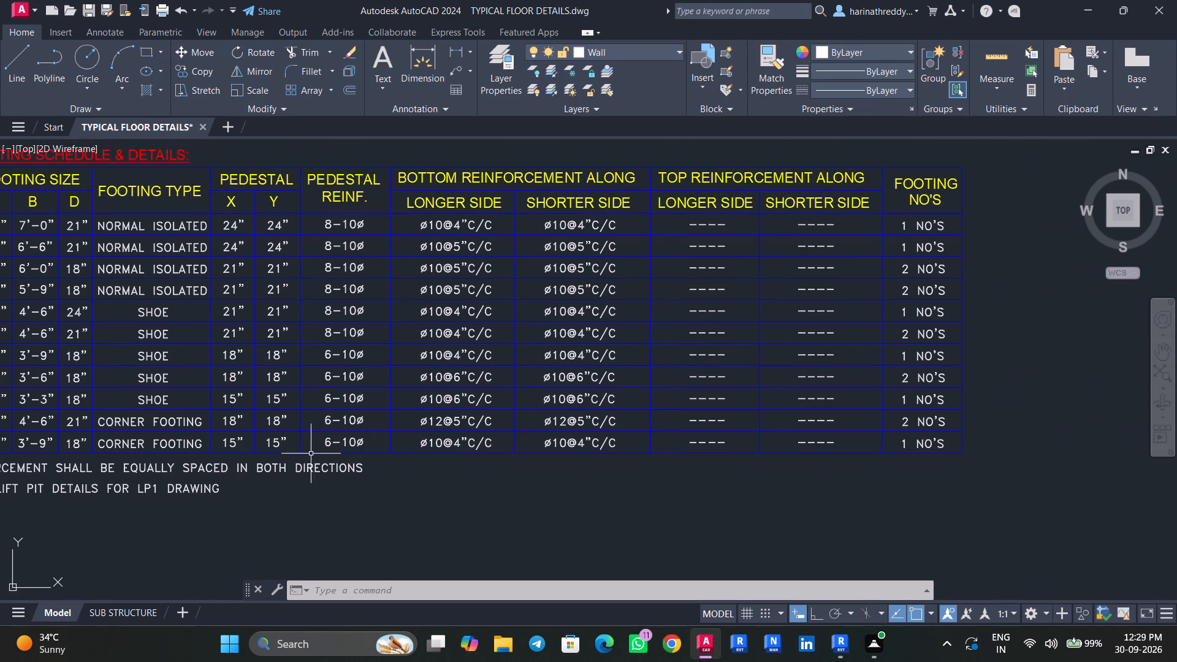
pyautogui.moveTo(457, 462); pyautogui.dragTo(359, 462, button='middle')
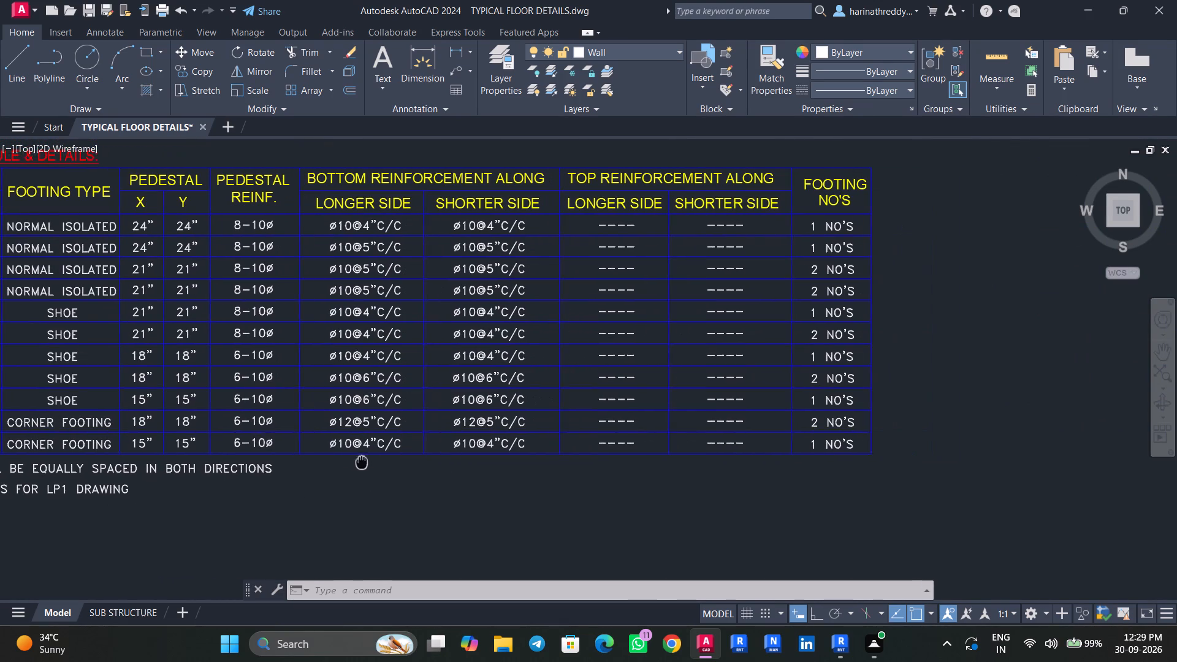
pyautogui.moveTo(359, 462); pyautogui.dragTo(262, 469, button='middle')
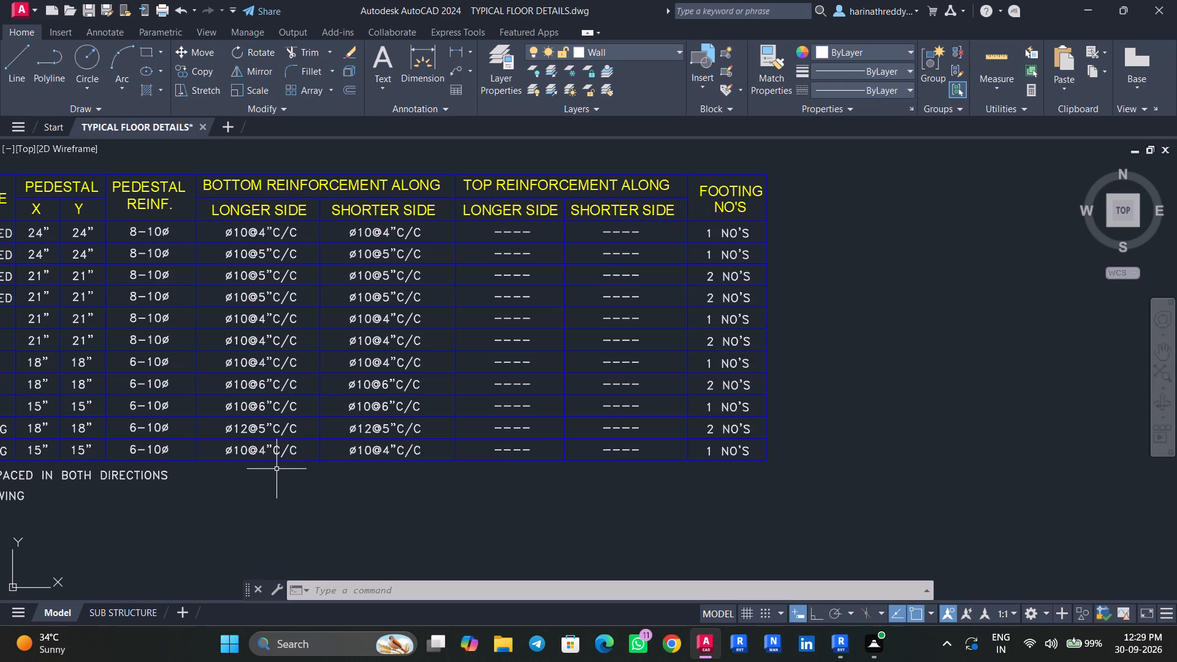
pyautogui.scroll(1, 269, 462)
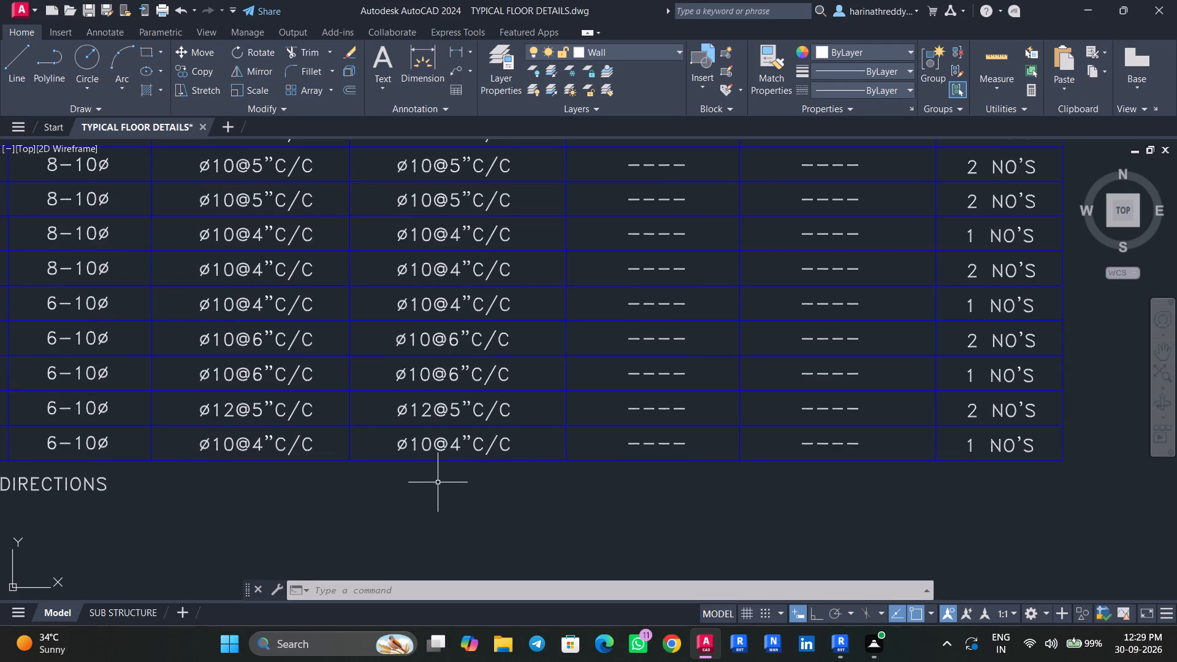
# Look over the column details, footing layout and neighbouring floor plans in the structural drawing.
pyautogui.scroll(-3, 438, 482)
pyautogui.moveTo(611, 465); pyautogui.dragTo(435, 465, button='middle')
pyautogui.scroll(-1, 435, 464)
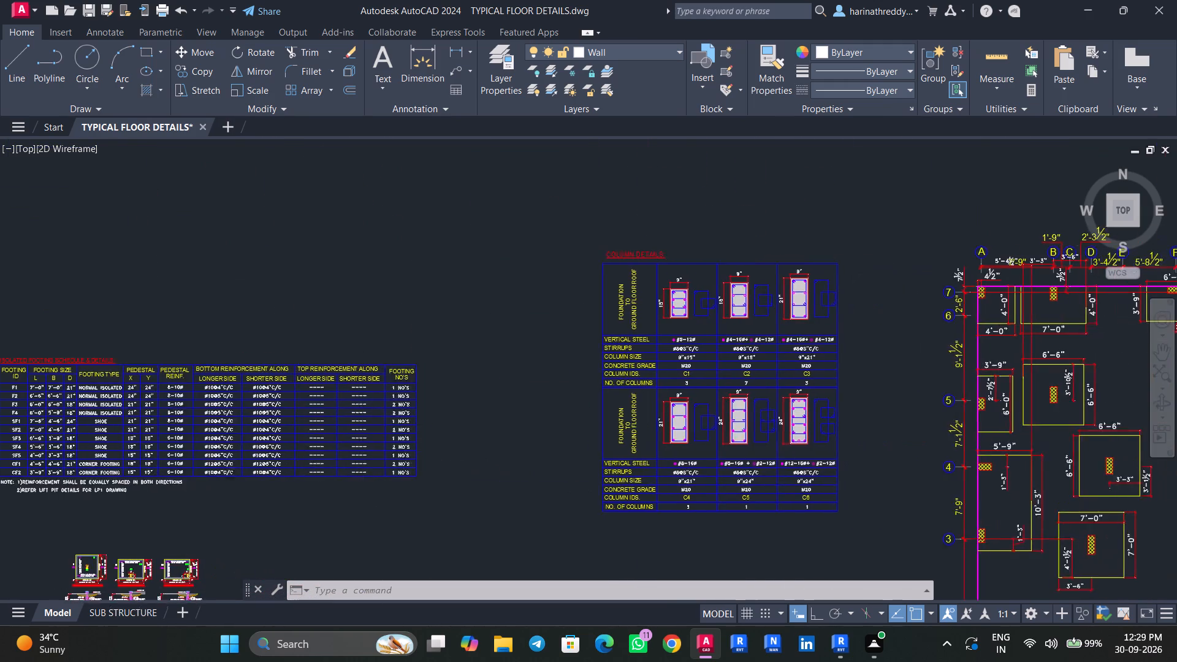
pyautogui.scroll(-2, 435, 464)
pyautogui.moveTo(659, 419); pyautogui.dragTo(432, 433, button='middle')
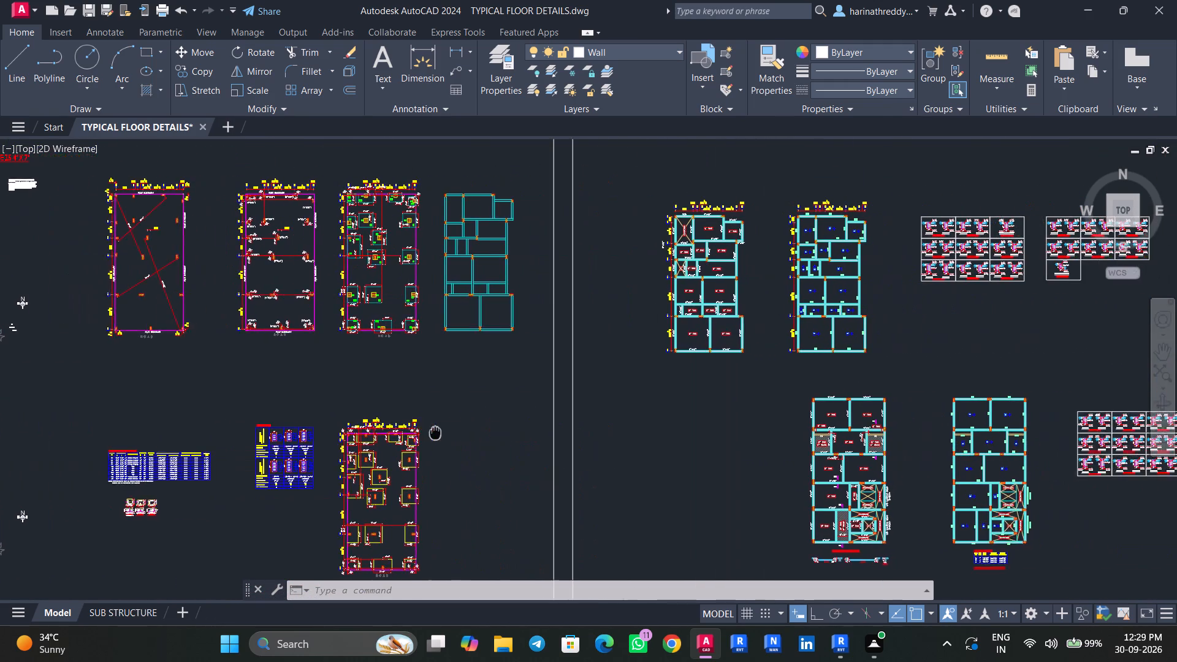
pyautogui.moveTo(432, 433); pyautogui.dragTo(255, 354, button='middle')
pyautogui.moveTo(717, 347); pyautogui.dragTo(455, 432, button='middle')
pyautogui.scroll(-2, 594, 379)
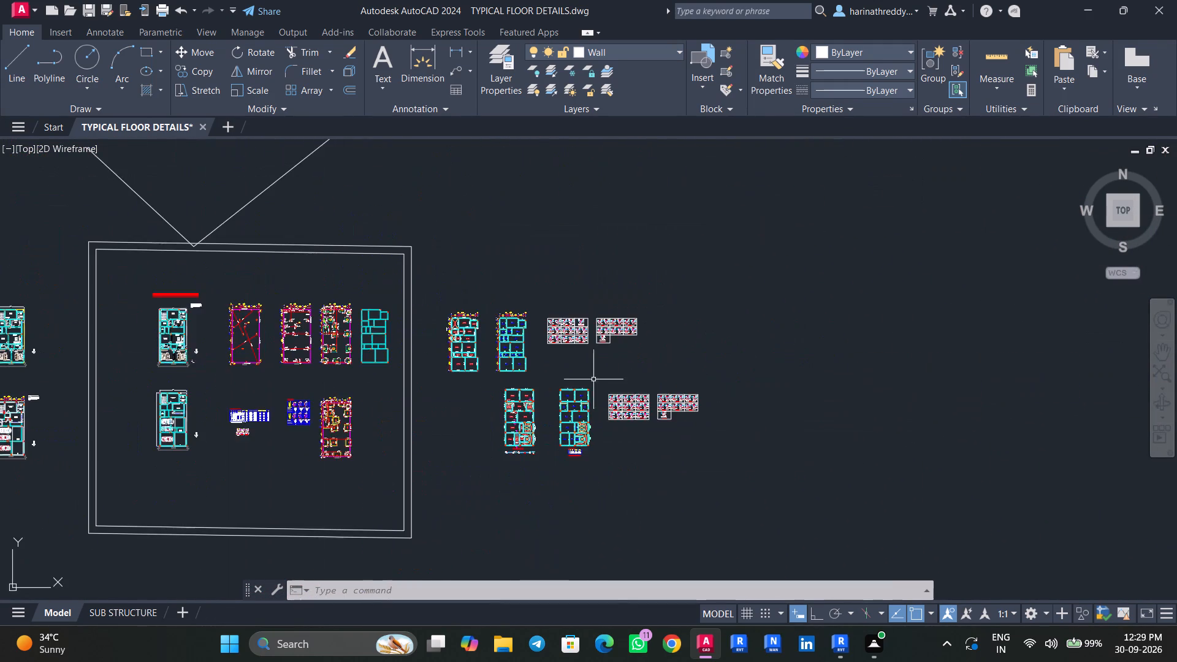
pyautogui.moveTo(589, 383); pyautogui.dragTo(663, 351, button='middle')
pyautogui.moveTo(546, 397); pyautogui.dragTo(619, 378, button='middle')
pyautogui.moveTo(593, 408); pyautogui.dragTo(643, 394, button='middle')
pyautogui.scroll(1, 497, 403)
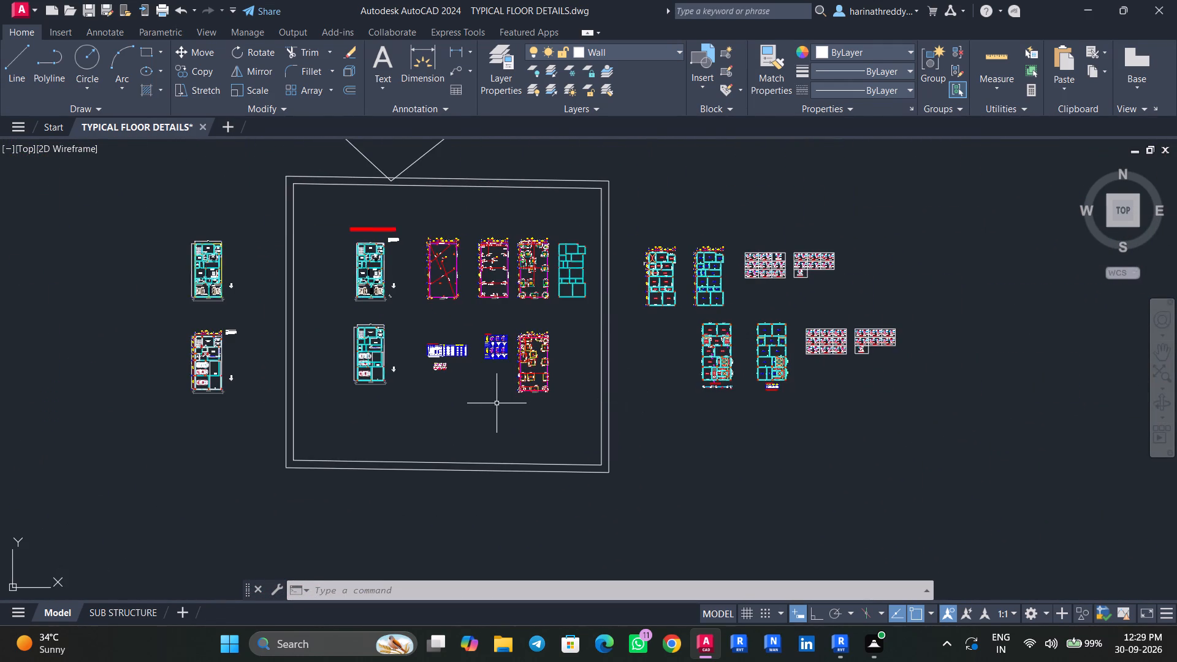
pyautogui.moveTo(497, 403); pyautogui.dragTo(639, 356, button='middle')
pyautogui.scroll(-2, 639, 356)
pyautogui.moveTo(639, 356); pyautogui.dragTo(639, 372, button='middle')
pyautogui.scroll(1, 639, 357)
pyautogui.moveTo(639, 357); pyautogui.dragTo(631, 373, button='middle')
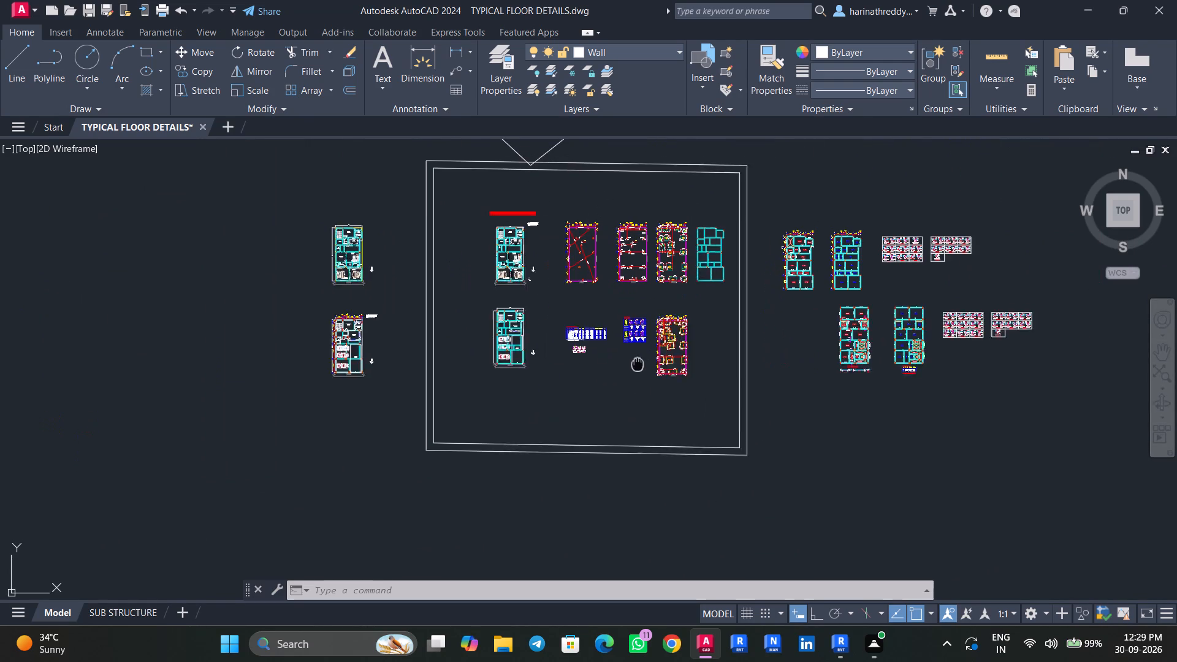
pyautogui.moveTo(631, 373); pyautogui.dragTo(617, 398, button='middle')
# Switch to Revit and add a rebar cover setting named FOOTING with a 50 mm cover.
pyautogui.click(831, 645)
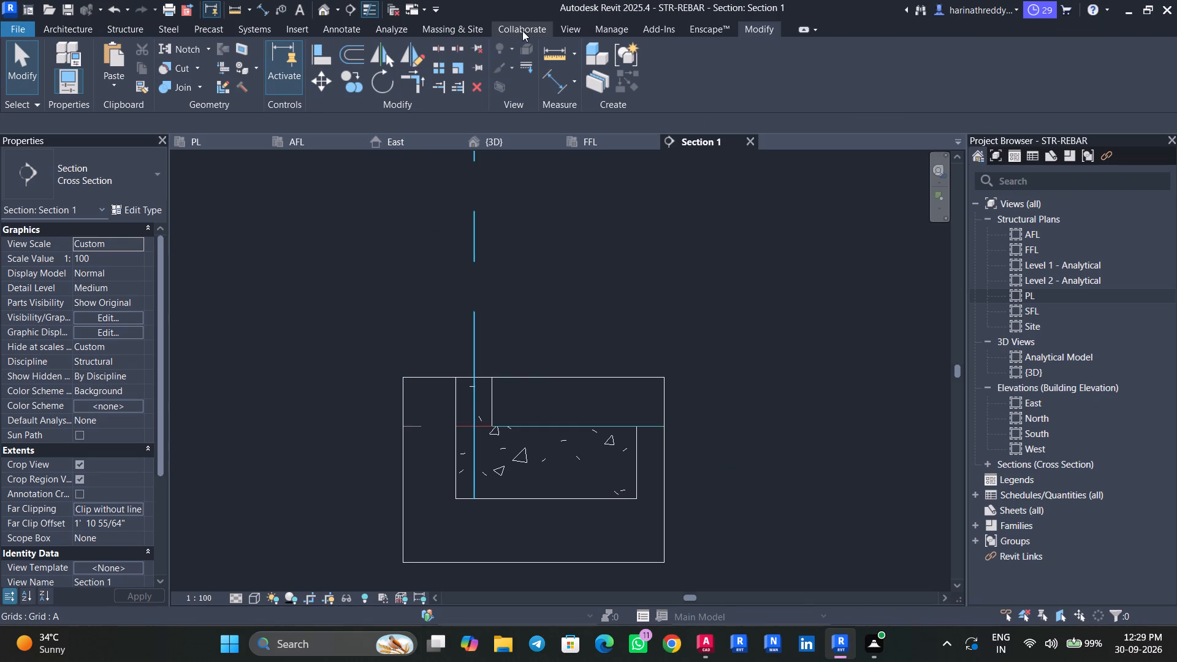
pyautogui.click(114, 34)
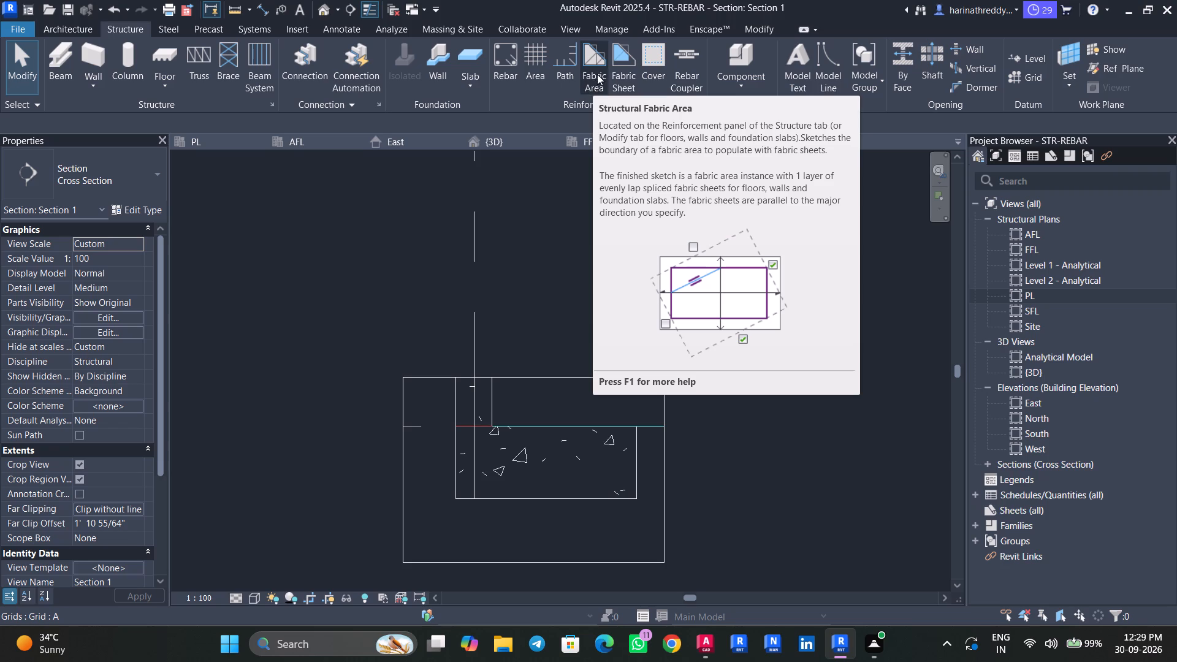
pyautogui.click(655, 77)
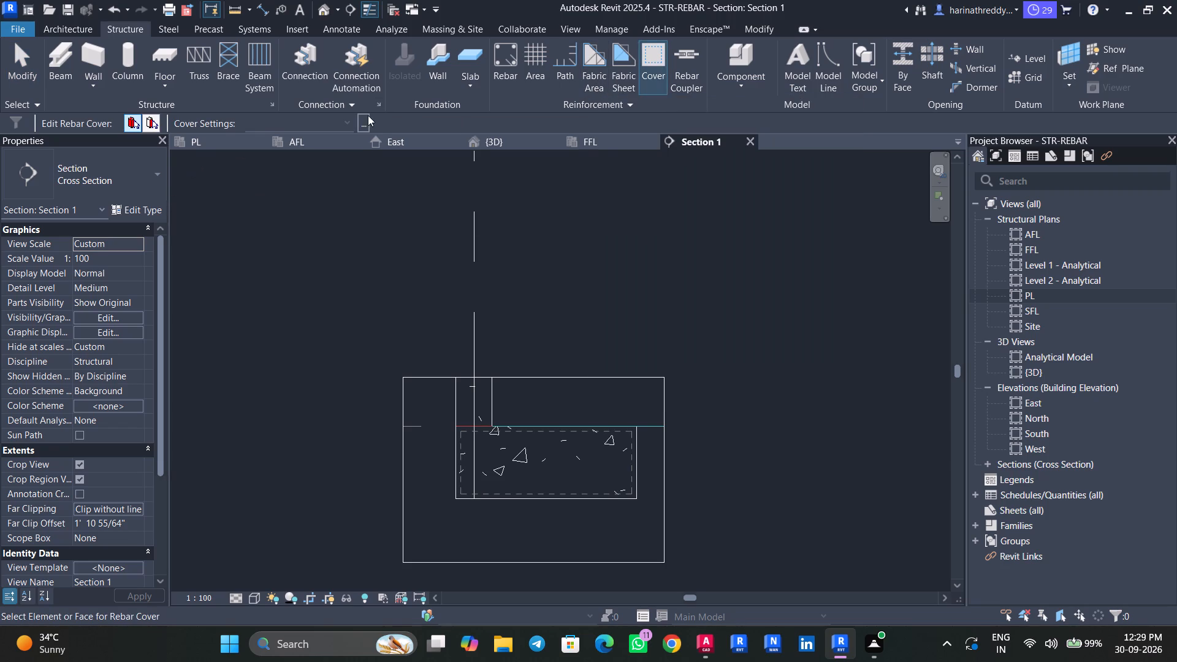
pyautogui.click(364, 122)
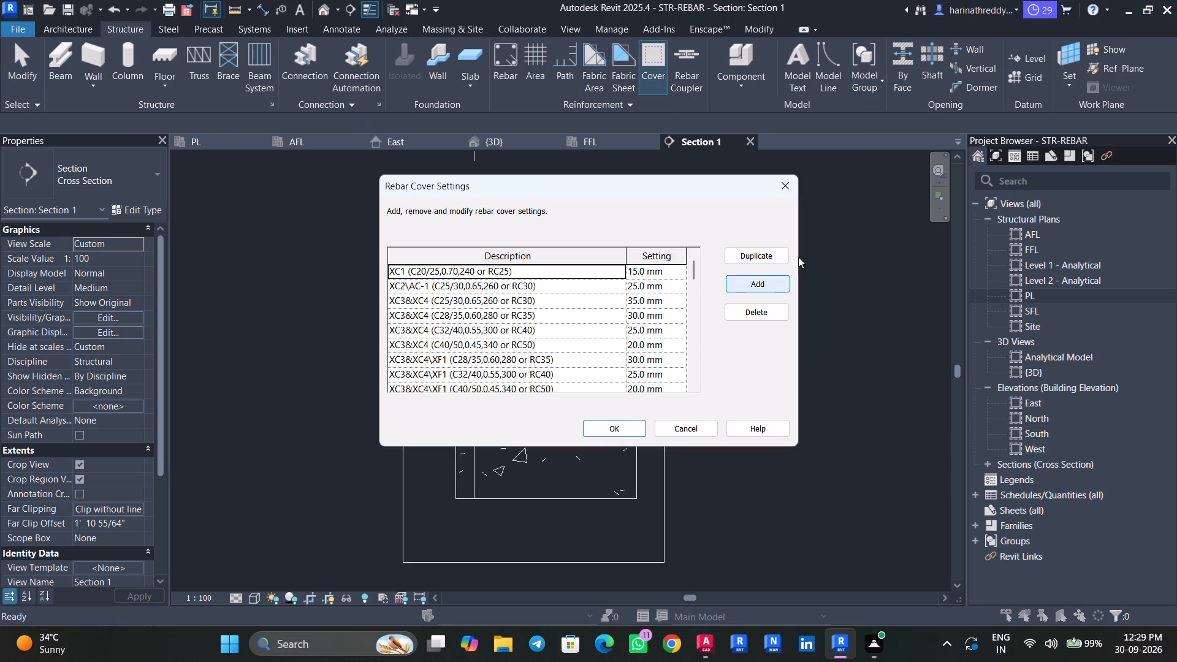
pyautogui.click(768, 275)
pyautogui.click(501, 375)
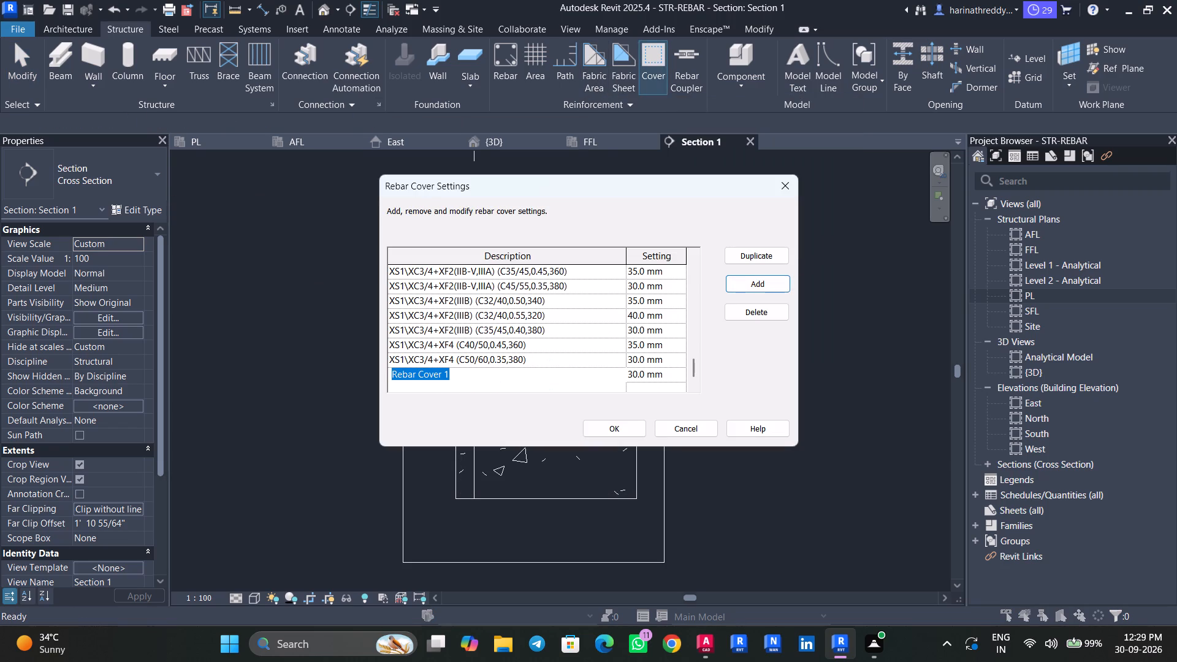
pyautogui.press('f')
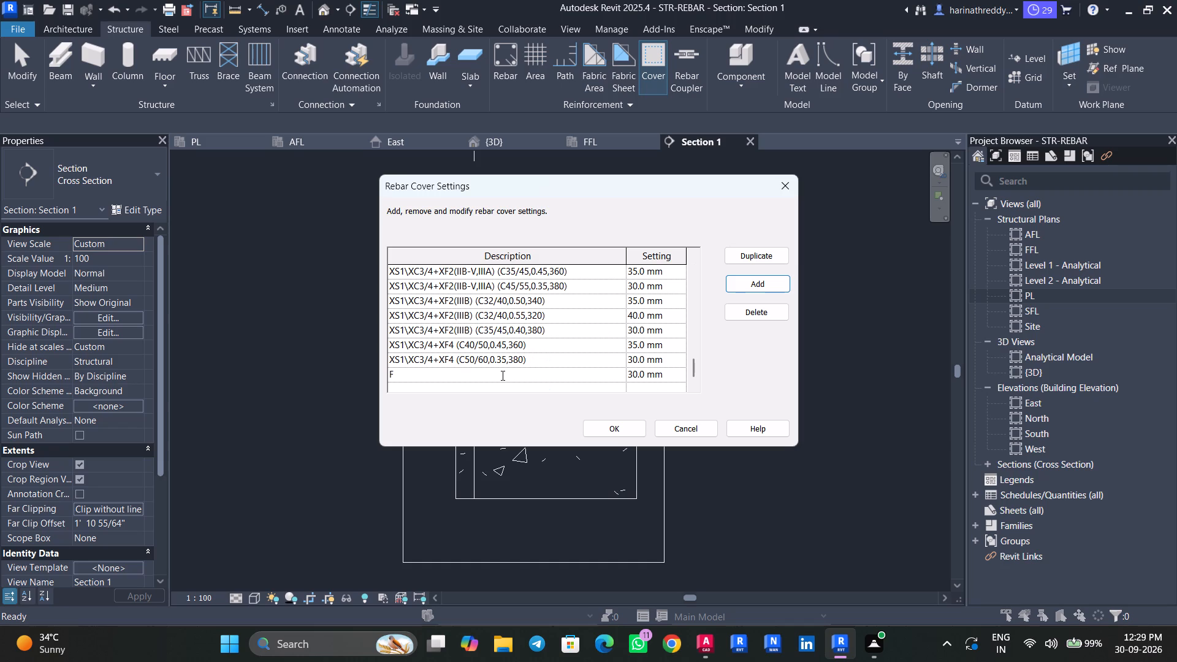
pyautogui.write('OOTING')
pyautogui.click(631, 376)
pyautogui.click(631, 377)
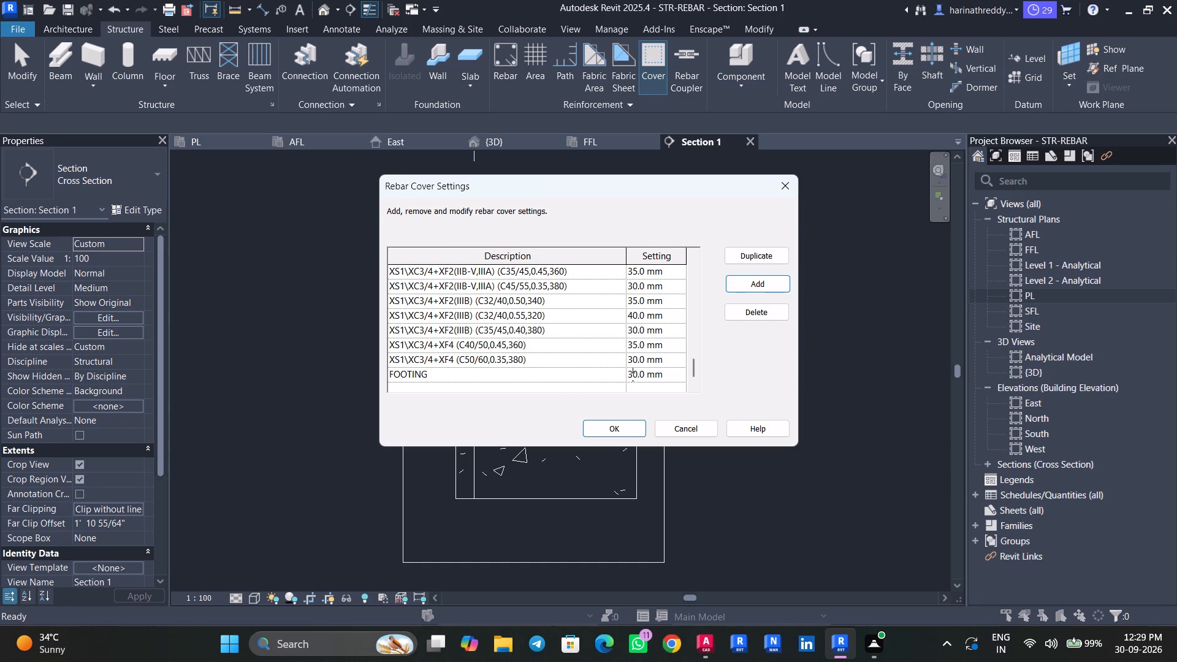
pyautogui.press('BackSpace')
pyautogui.press('5')
pyautogui.click(641, 433)
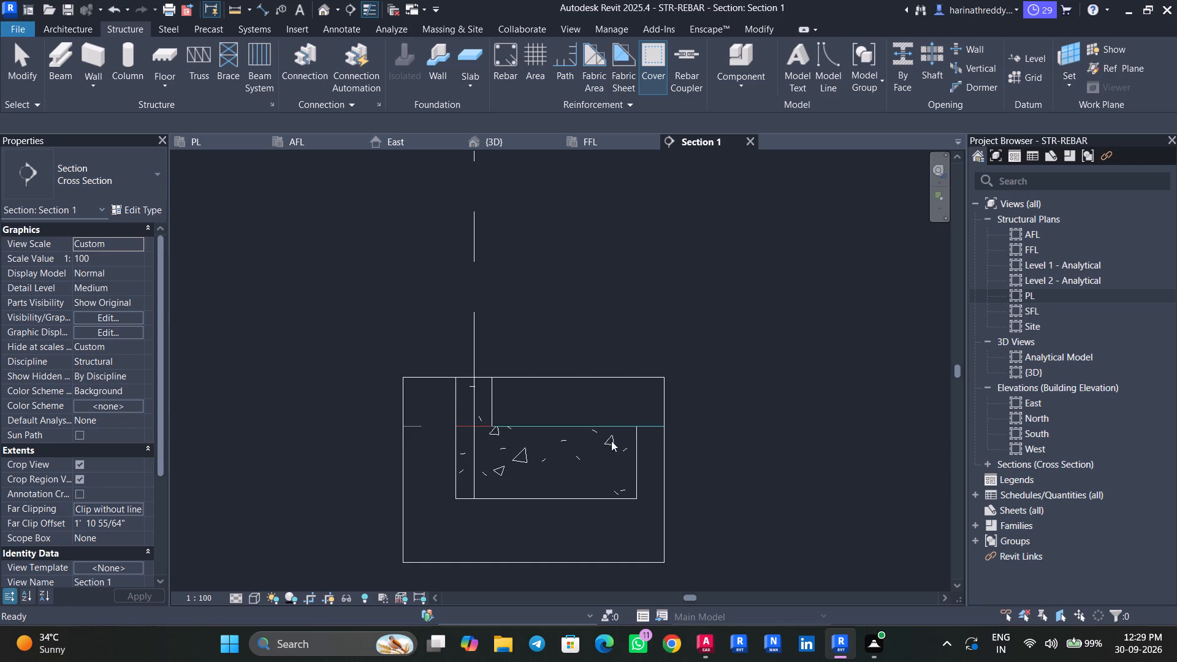
# Assign the FOOTING <50 mm> rebar cover to the corner footing in Section 1.
pyautogui.scroll(2, 505, 472)
pyautogui.click(505, 471)
pyautogui.click(331, 120)
pyautogui.scroll(4, 261, 200)
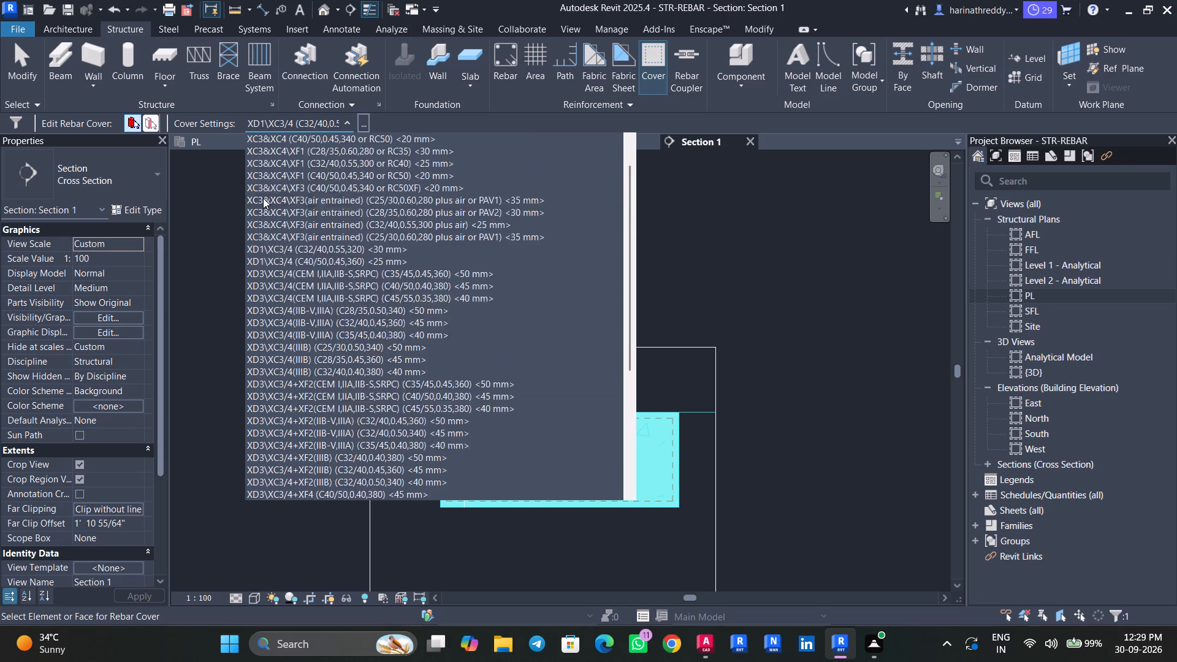
pyautogui.scroll(10, 263, 198)
pyautogui.click(292, 141)
pyautogui.scroll(3, 474, 436)
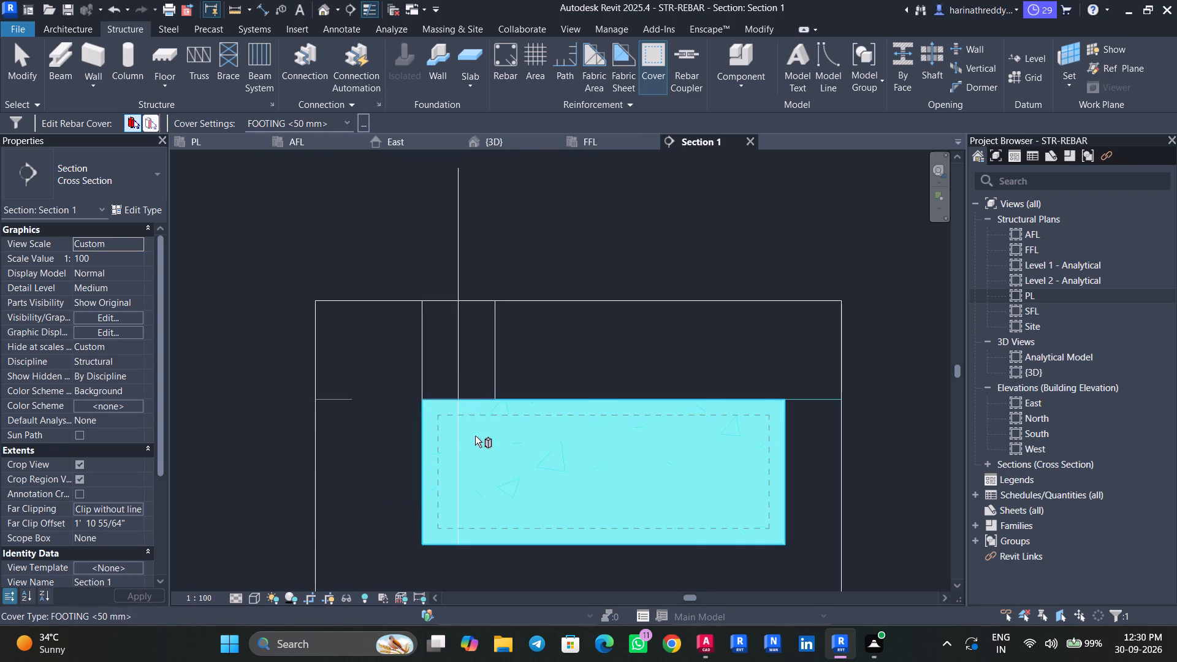
pyautogui.scroll(2, 475, 436)
pyautogui.moveTo(480, 436); pyautogui.dragTo(300, 303, button='middle')
pyautogui.press('Escape')
pyautogui.press('Escape')
# Place a single H10 rebar of shape 21 in the CF2 footing in Section 1, with its legs pointing up.
pyautogui.click(320, 327)
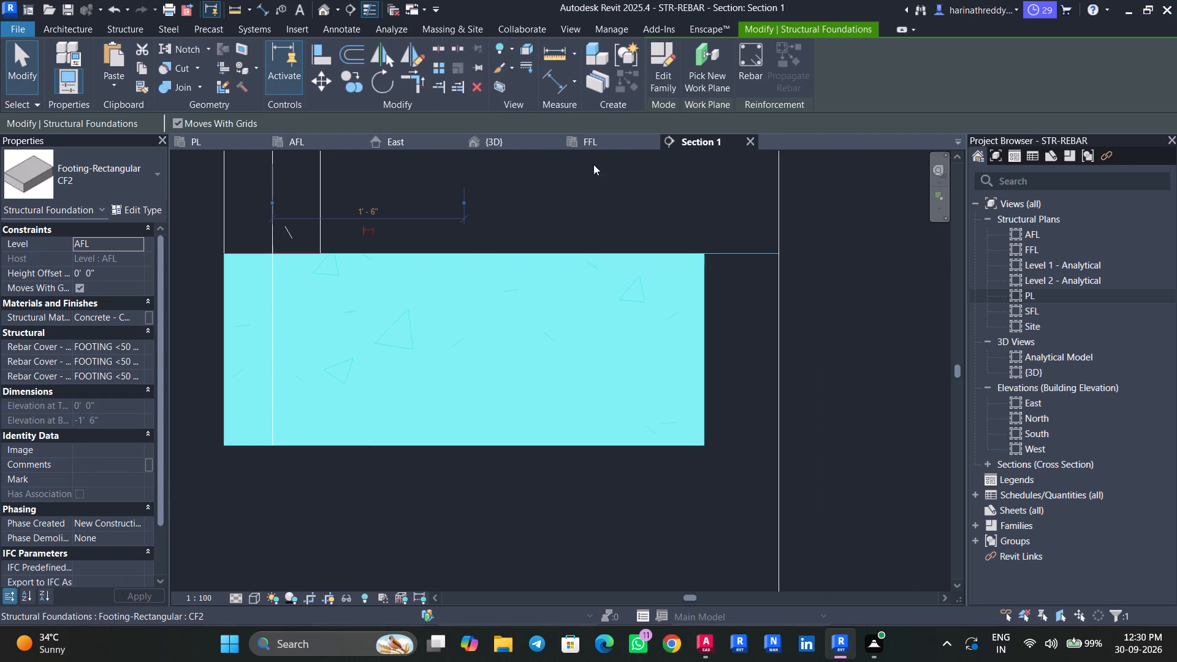
pyautogui.click(746, 85)
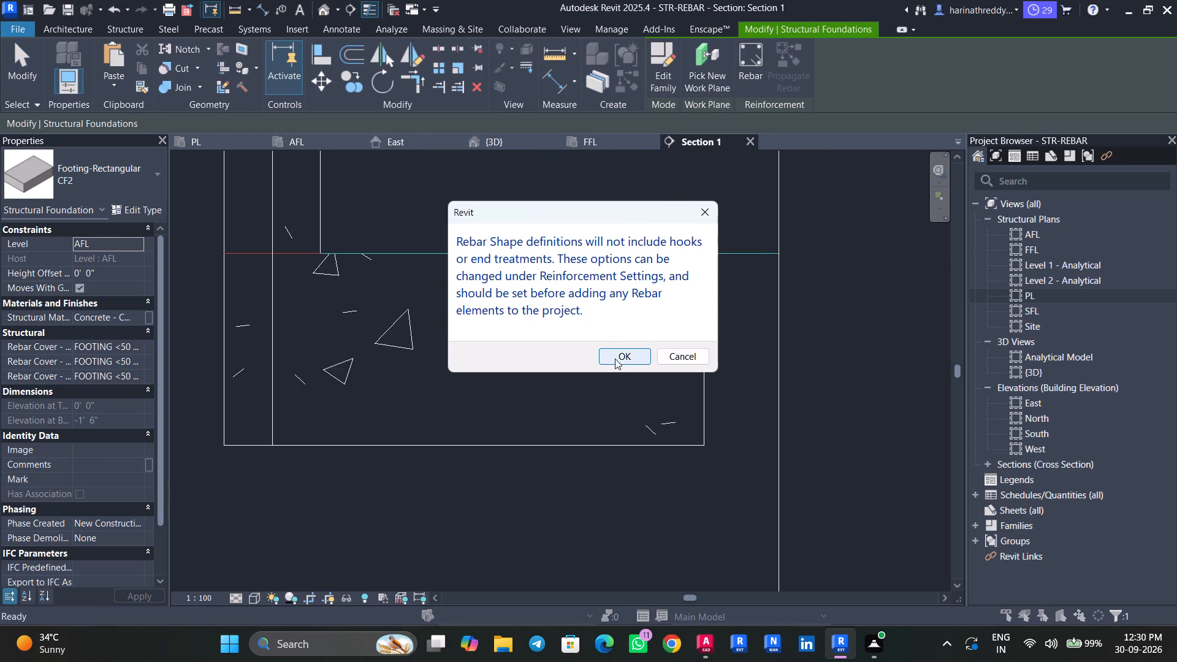
pyautogui.click(615, 359)
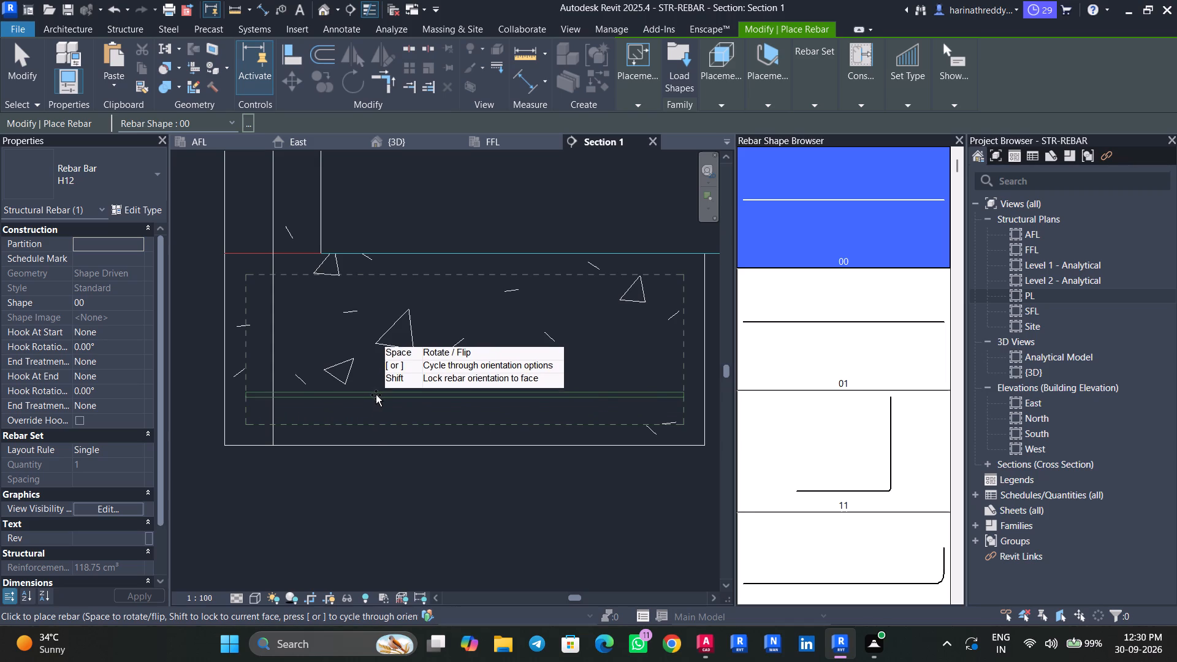
pyautogui.scroll(-13, 859, 420)
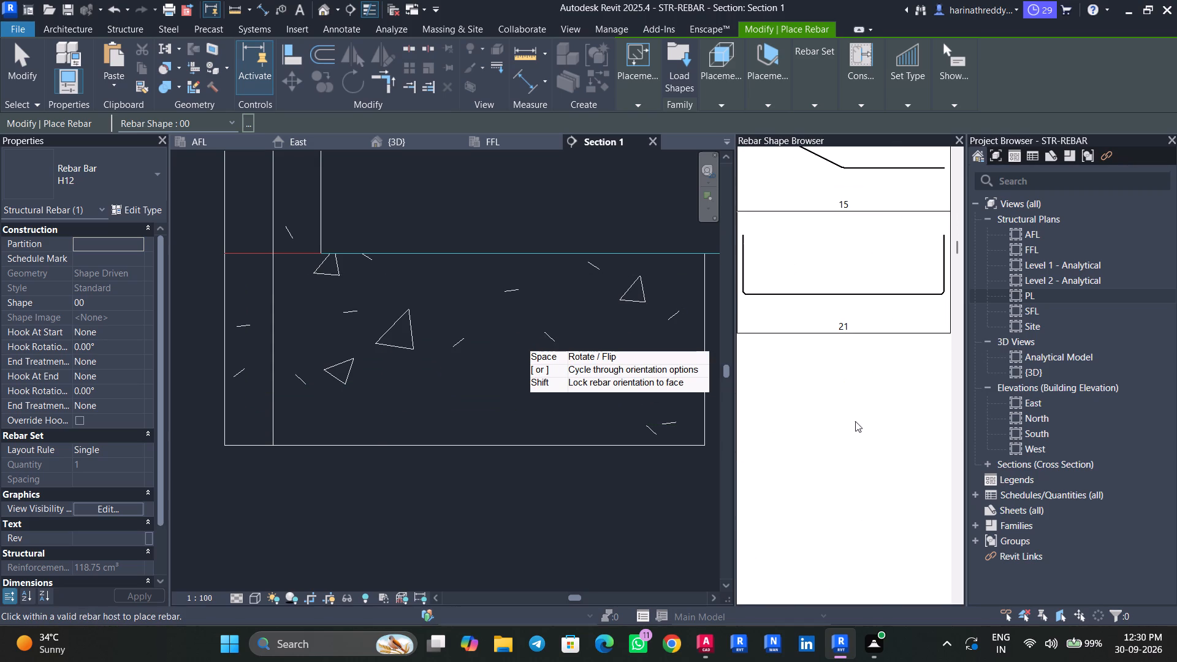
pyautogui.scroll(-16, 833, 419)
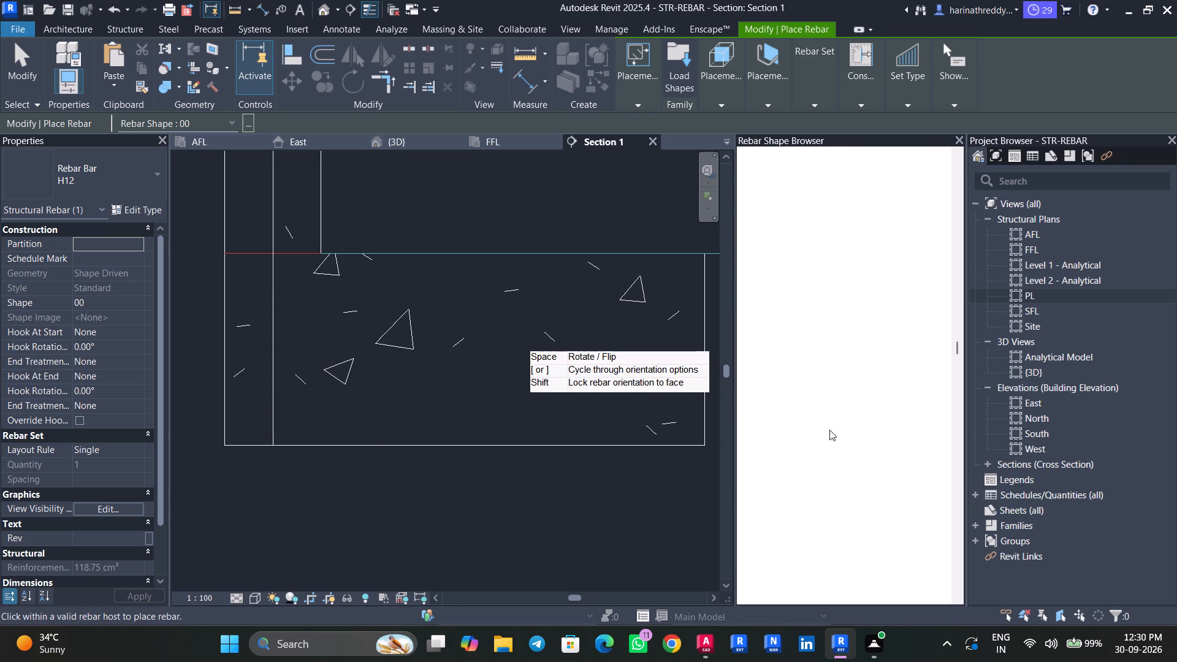
pyautogui.scroll(-2, 829, 430)
pyautogui.scroll(8, 829, 430)
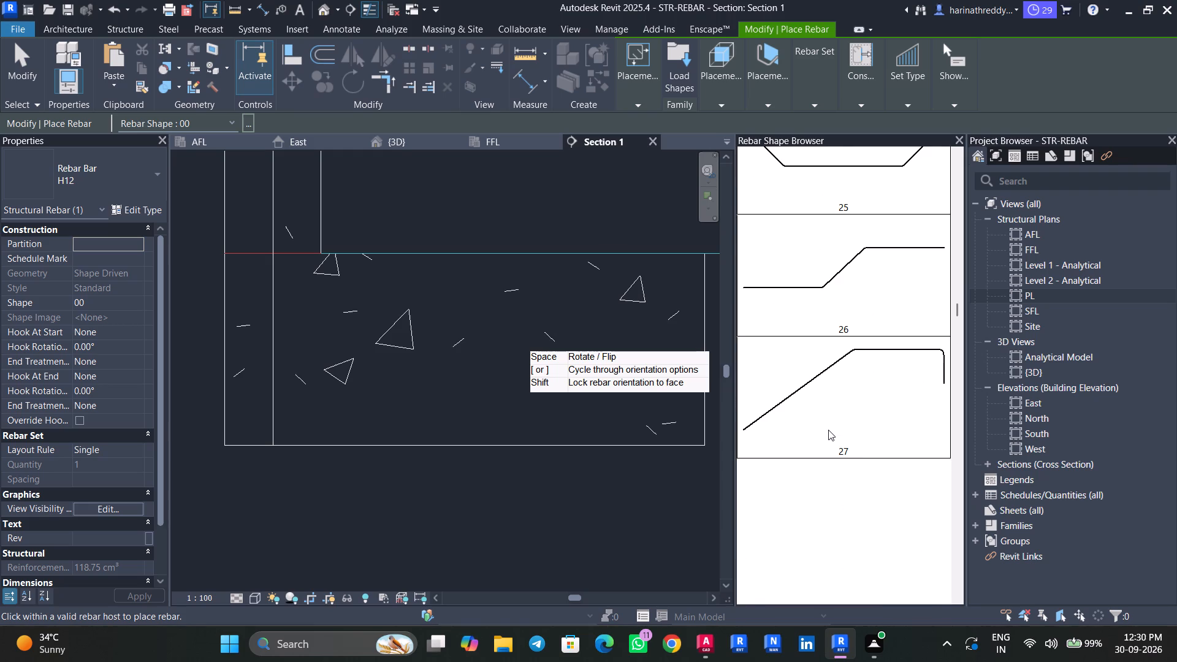
pyautogui.scroll(4, 826, 432)
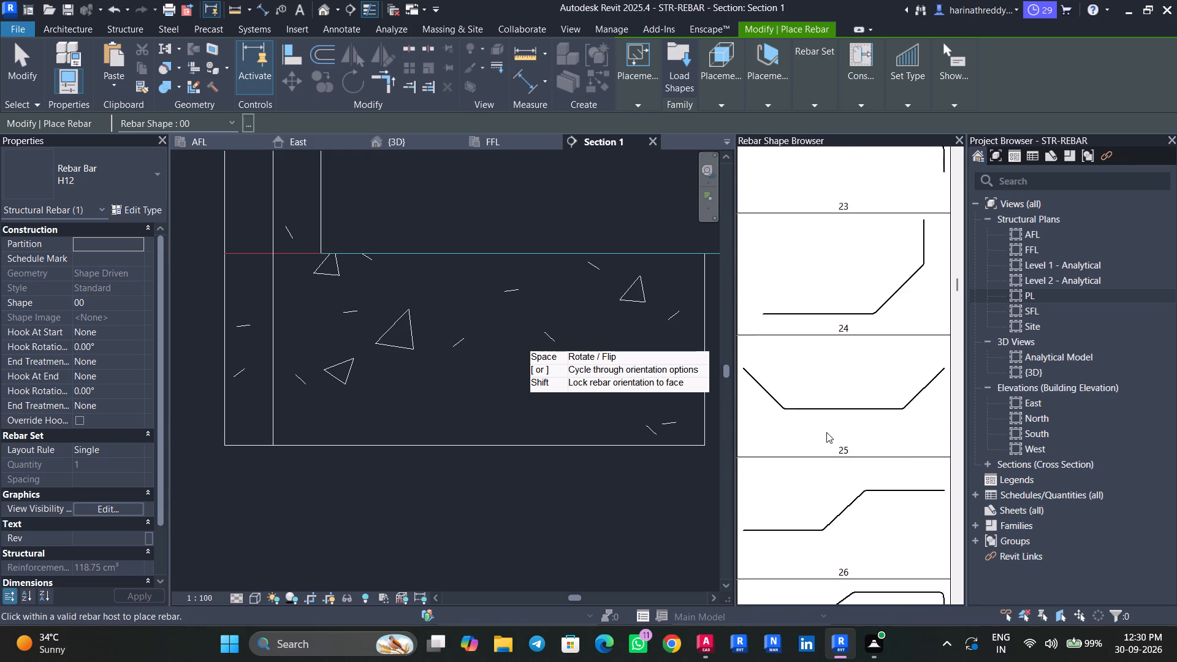
pyautogui.scroll(10, 826, 432)
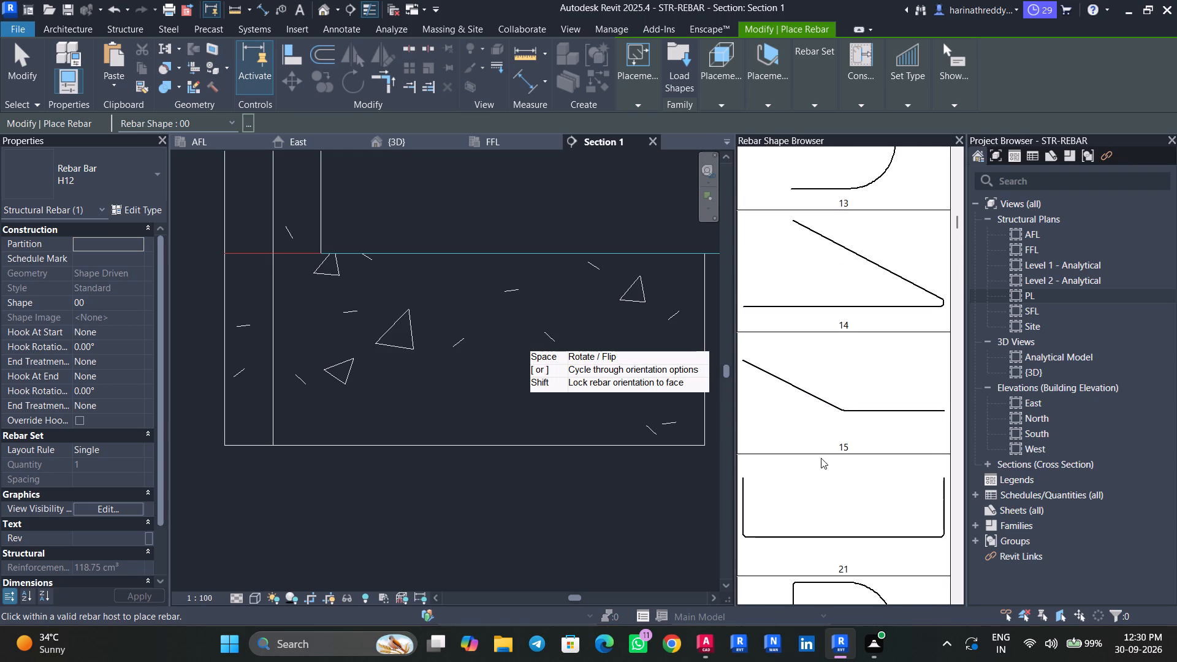
pyautogui.click(813, 484)
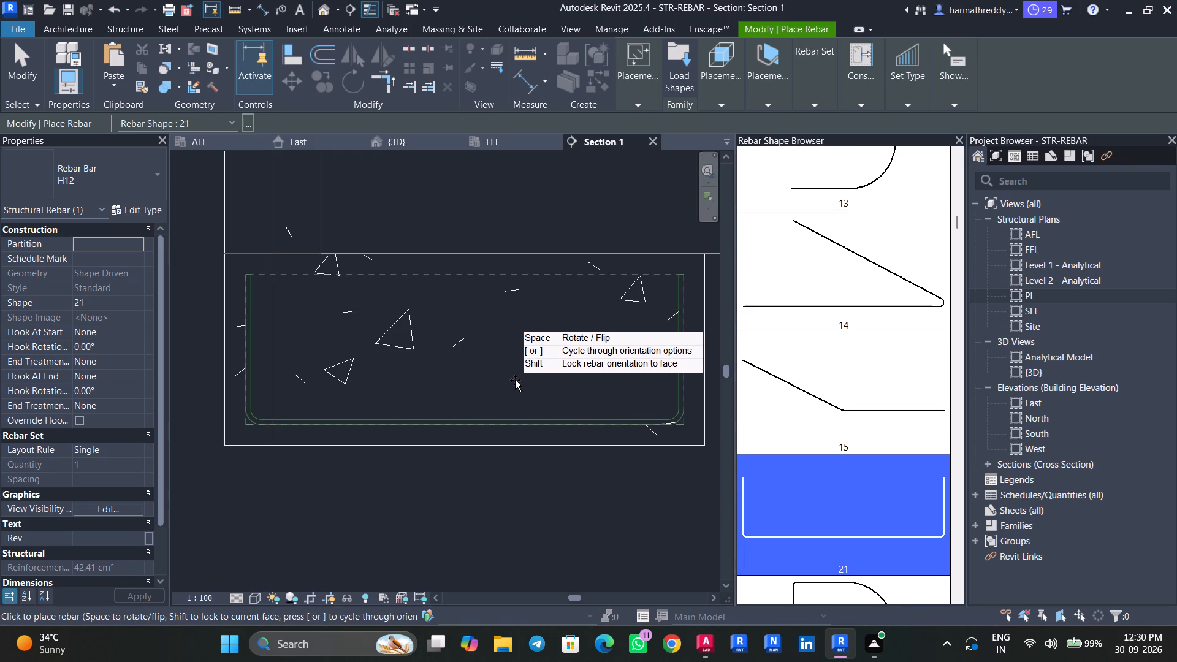
pyautogui.click(101, 180)
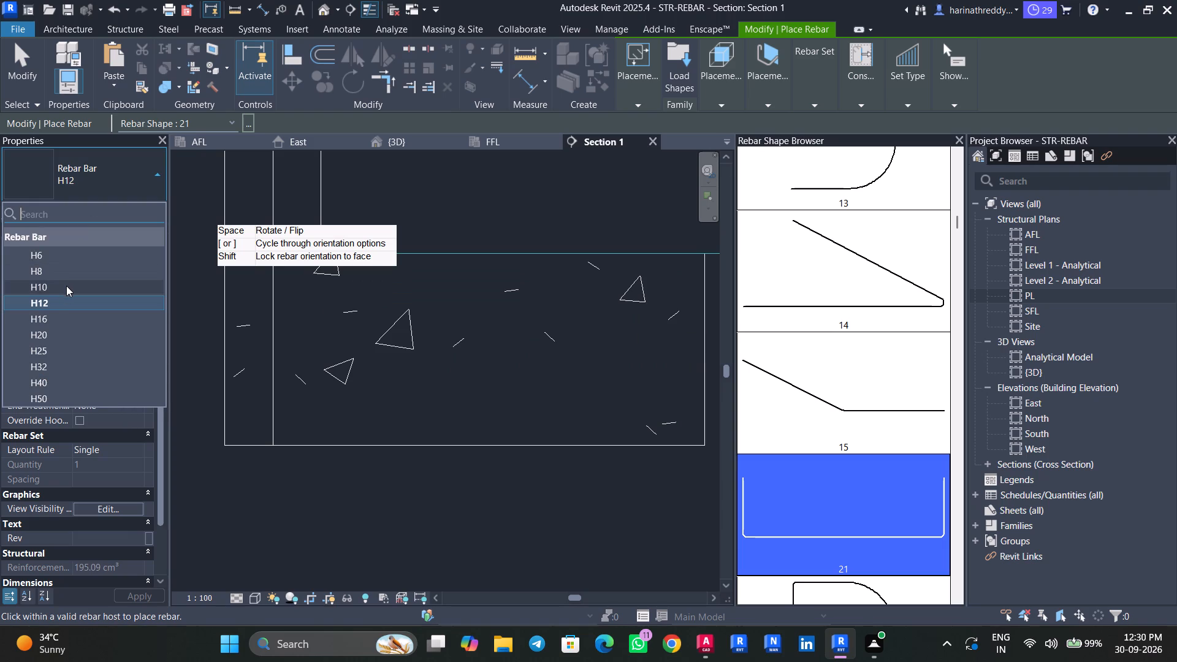
pyautogui.click(66, 283)
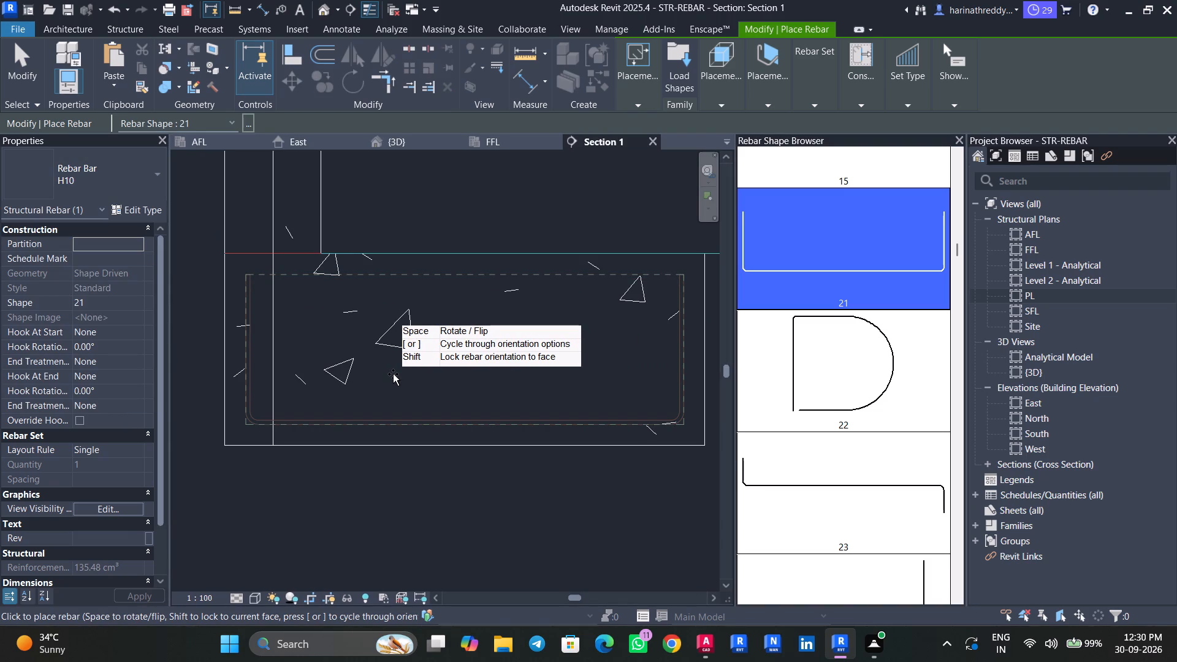
pyautogui.click(393, 374)
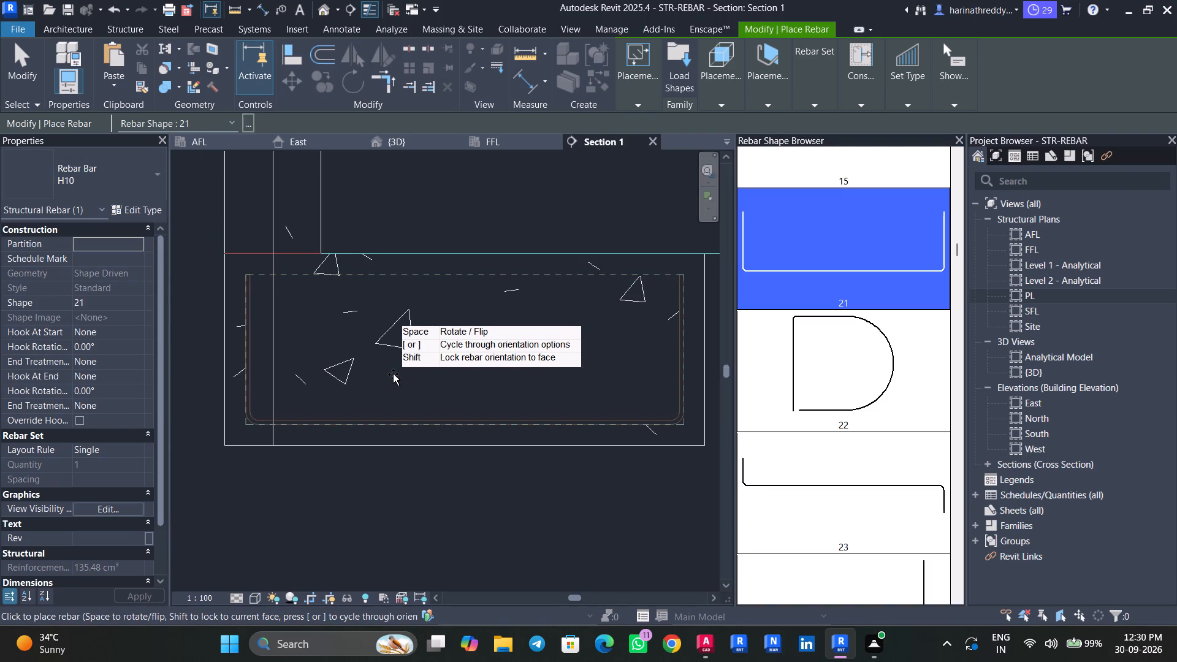
pyautogui.press('Escape')
pyautogui.press('Escape')
pyautogui.press('Escape')
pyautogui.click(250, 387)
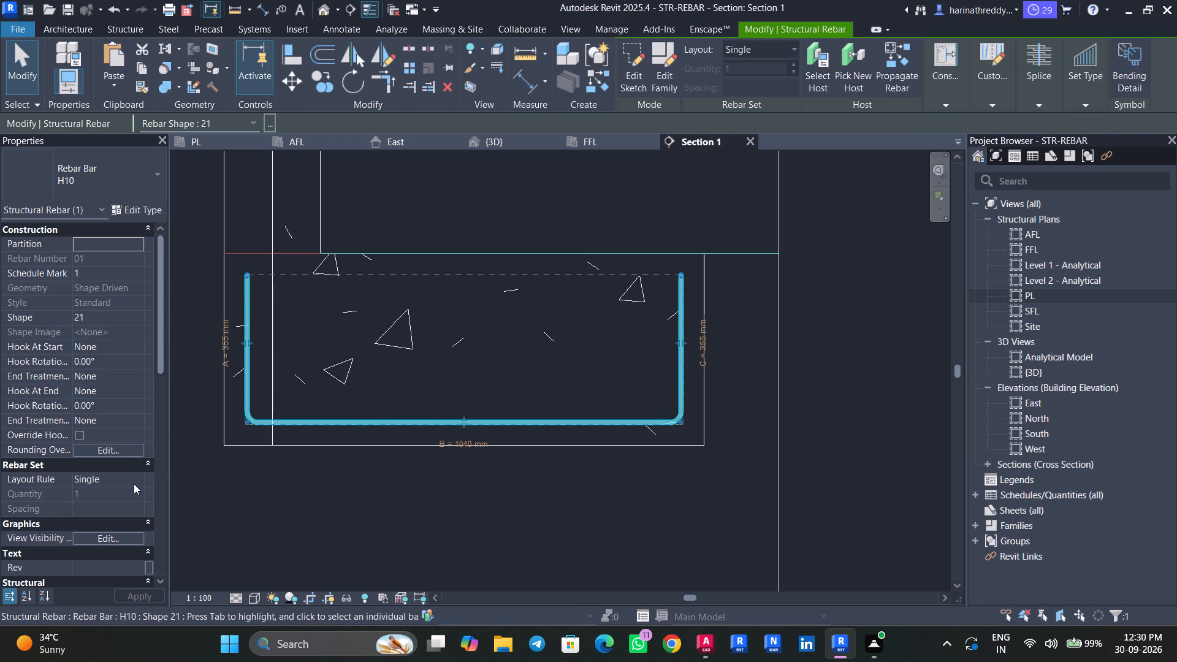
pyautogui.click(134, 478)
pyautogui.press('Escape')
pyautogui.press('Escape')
# Switch to AutoCAD and examine the CF2 corner footing's bottom reinforcement along both sides in the isolated footing schedule.
pyautogui.click(708, 642)
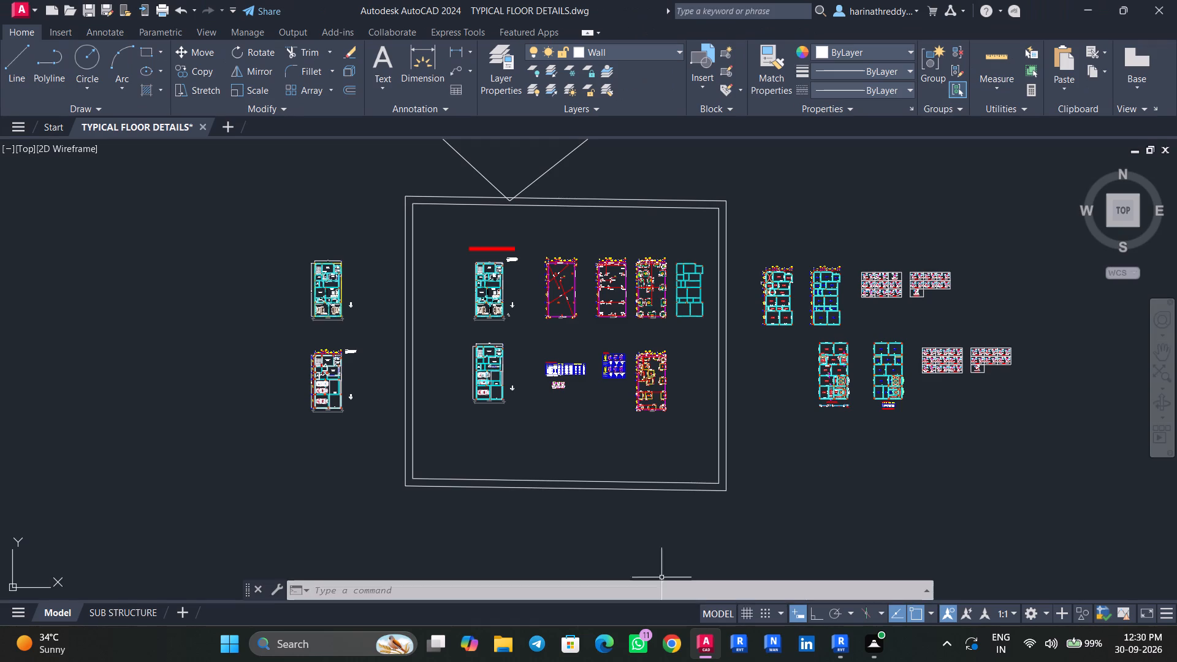
pyautogui.scroll(6, 566, 374)
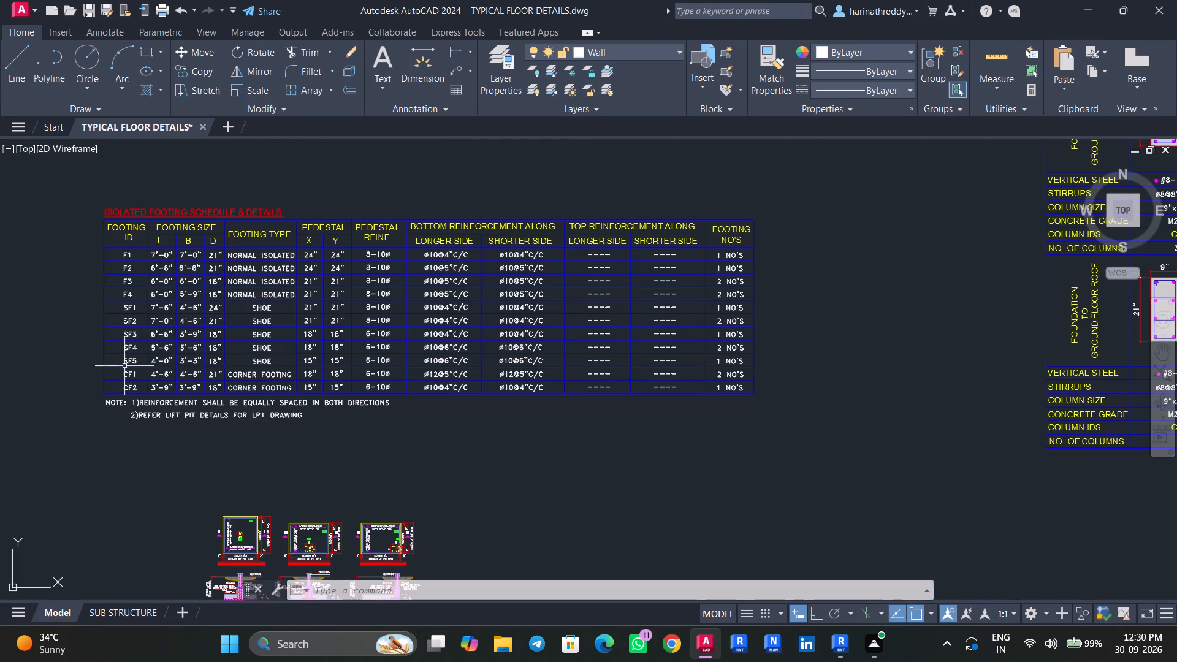
pyautogui.click(842, 643)
pyautogui.press('Escape')
pyautogui.press('Escape')
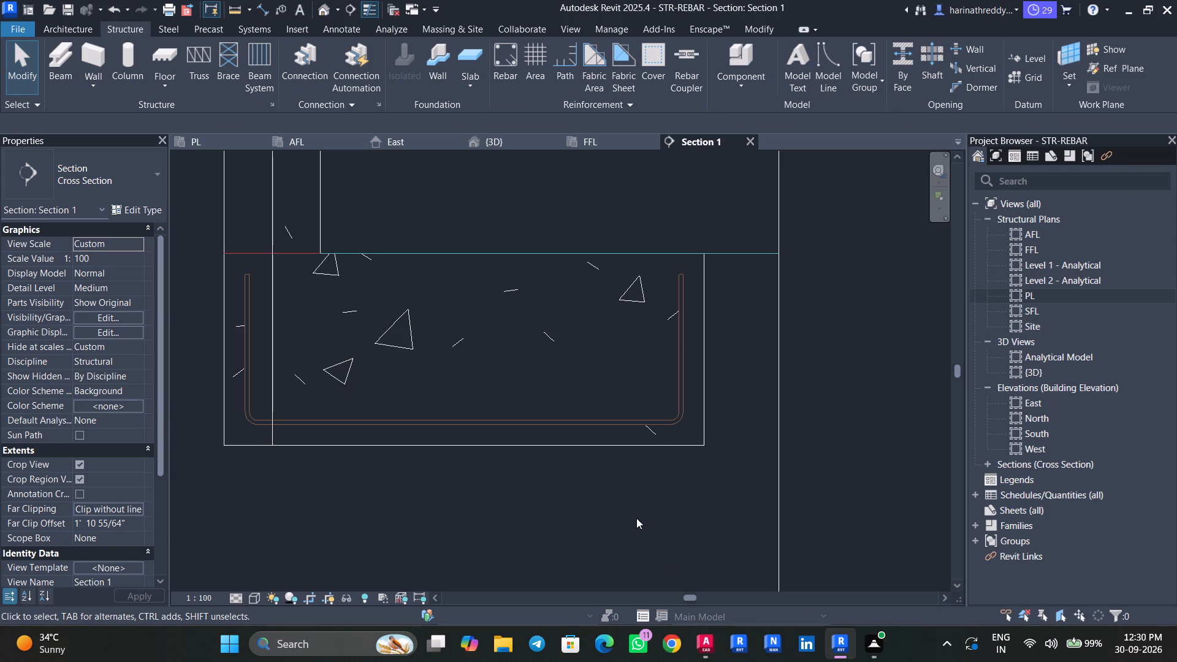
pyautogui.click(652, 444)
pyautogui.press('Escape')
pyautogui.press('Escape')
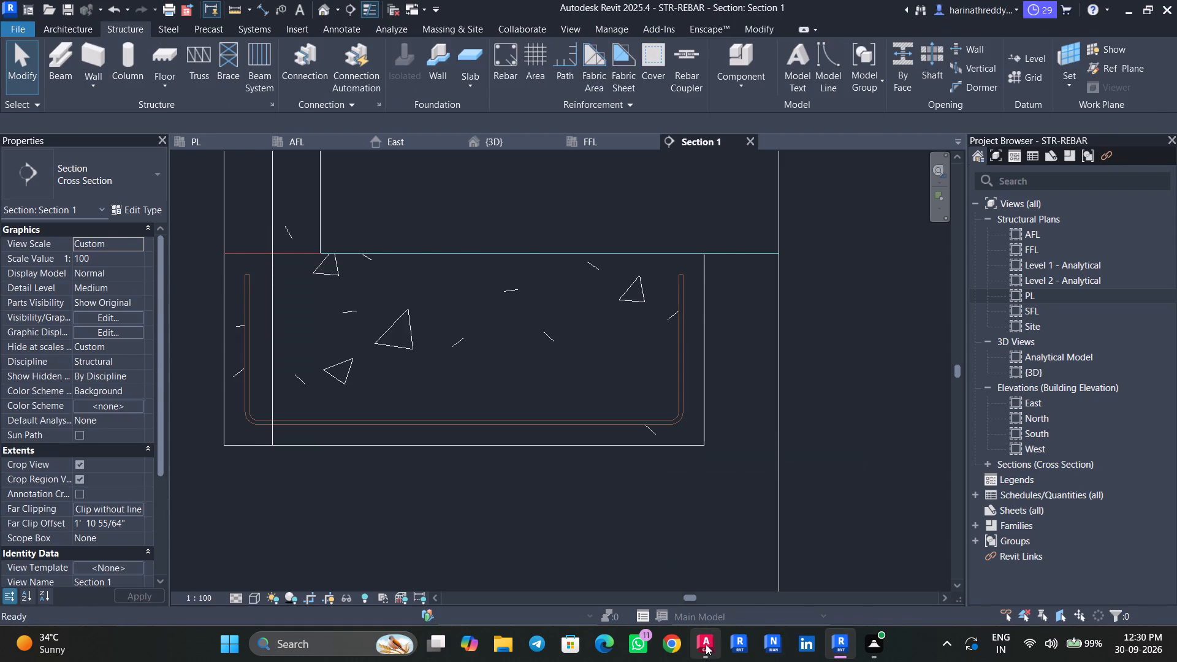
pyautogui.click(705, 644)
pyautogui.scroll(1, 492, 413)
pyautogui.scroll(-1, 492, 412)
pyautogui.scroll(2, 492, 410)
pyautogui.moveTo(520, 417); pyautogui.dragTo(631, 476, button='middle')
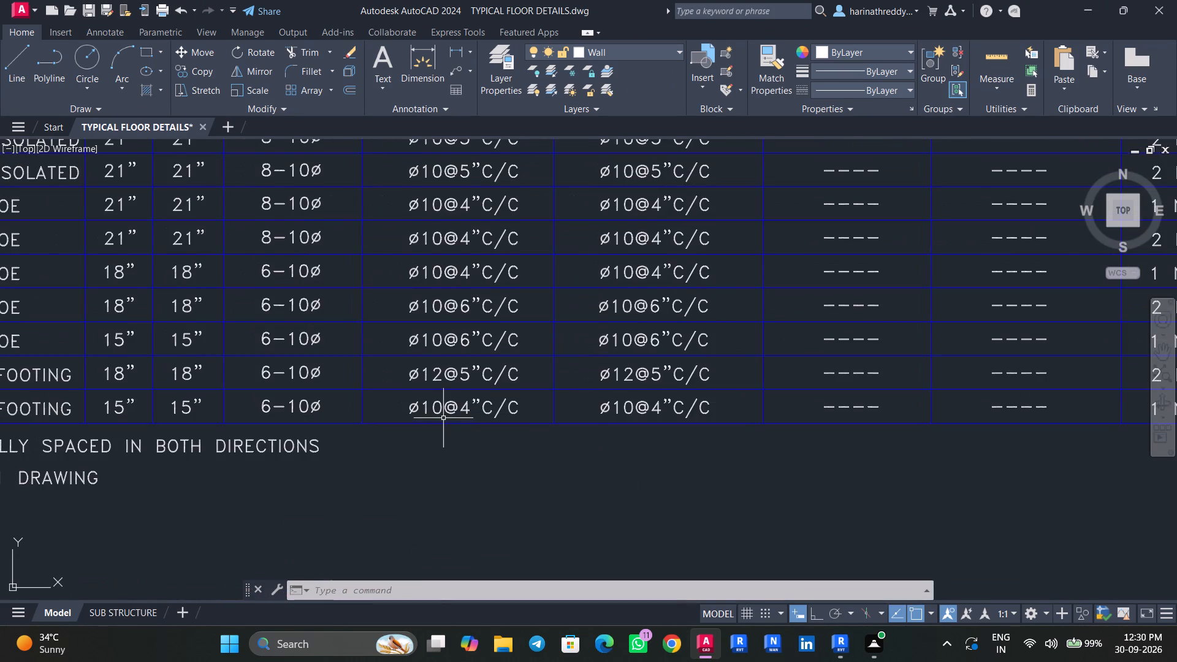
pyautogui.moveTo(444, 460); pyautogui.dragTo(441, 509, button='middle')
pyautogui.scroll(-1, 441, 508)
pyautogui.moveTo(441, 508); pyautogui.dragTo(432, 511, button='middle')
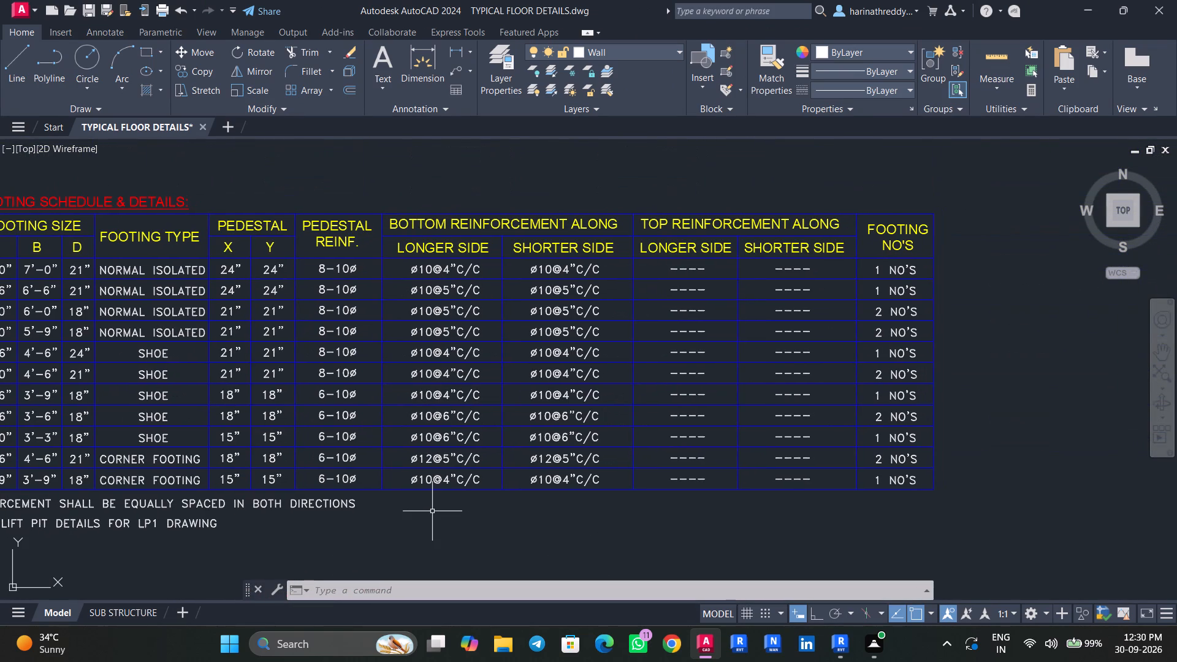
pyautogui.scroll(2, 547, 495)
pyautogui.moveTo(547, 495); pyautogui.dragTo(523, 504, button='middle')
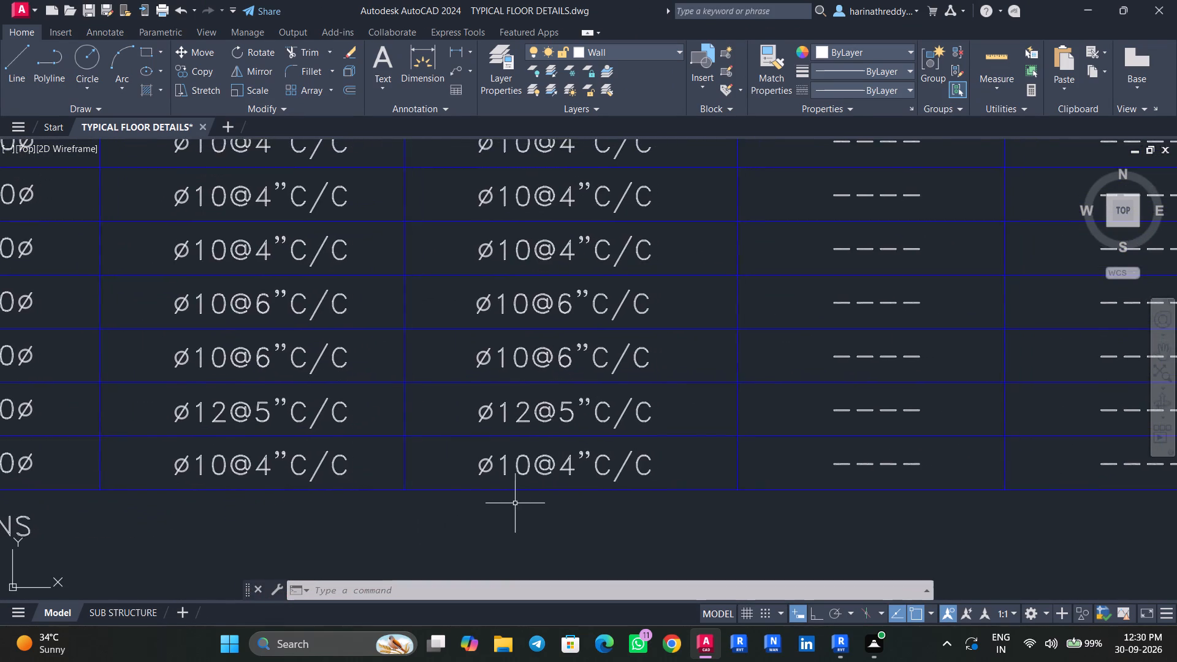
pyautogui.scroll(-3, 515, 503)
pyautogui.moveTo(495, 509); pyautogui.dragTo(516, 496, button='middle')
pyautogui.scroll(-1, 417, 479)
pyautogui.scroll(3, 417, 479)
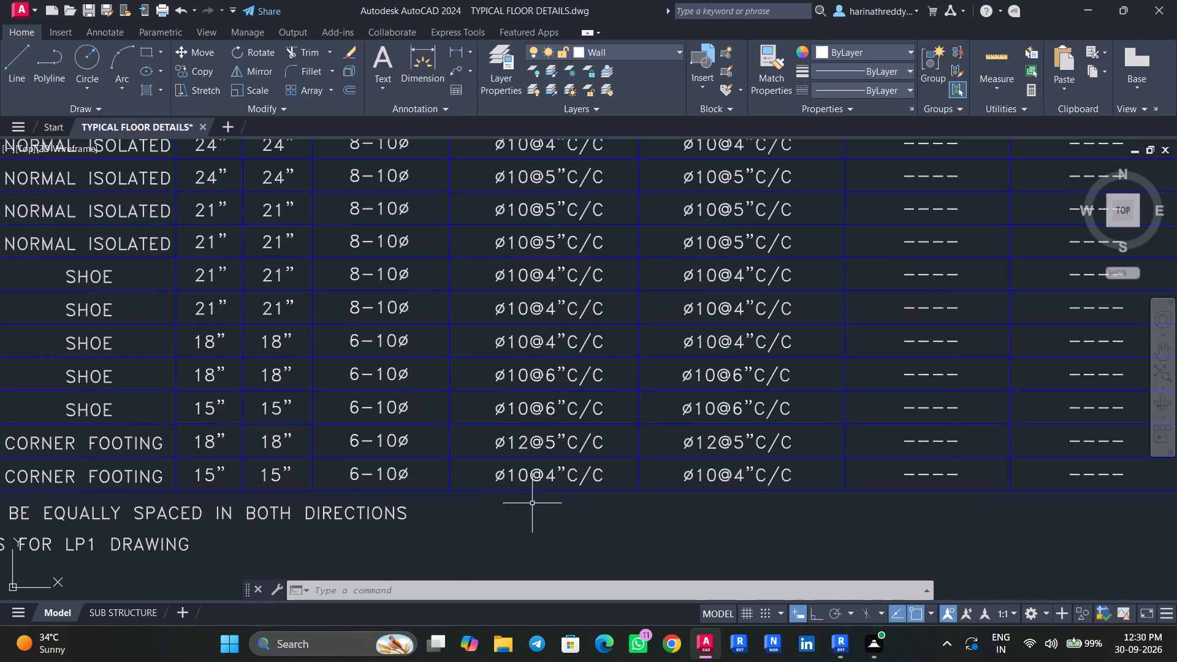
pyautogui.scroll(-1, 538, 500)
pyautogui.moveTo(503, 506); pyautogui.dragTo(551, 481, button='middle')
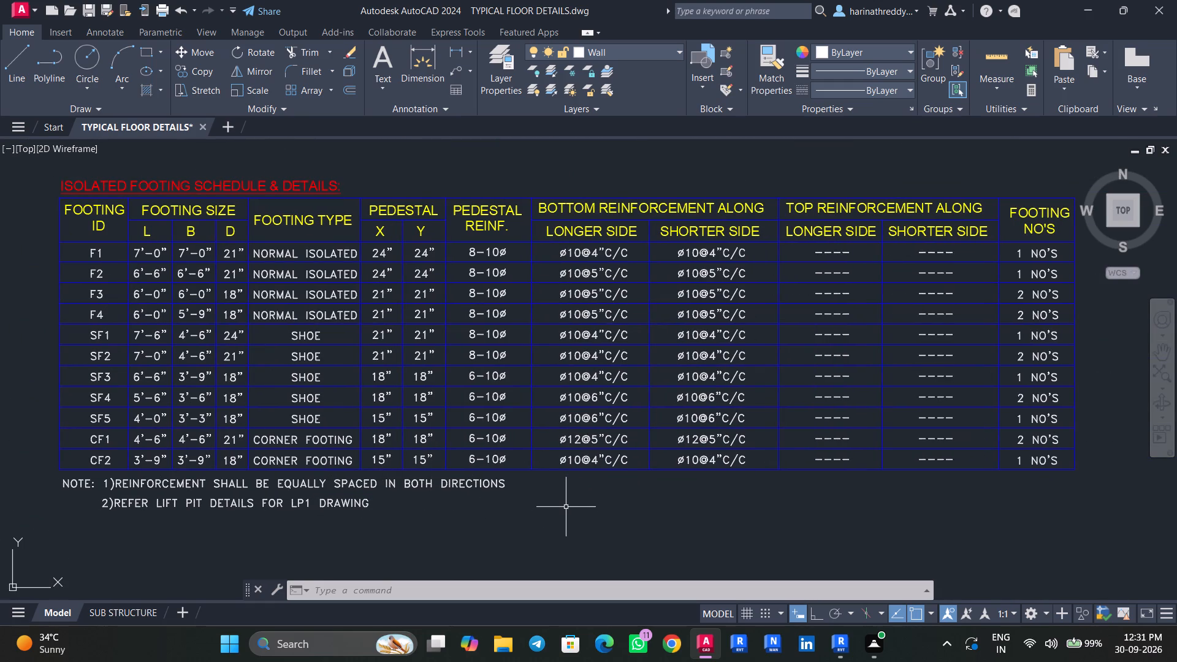
pyautogui.moveTo(564, 506); pyautogui.dragTo(546, 501, button='middle')
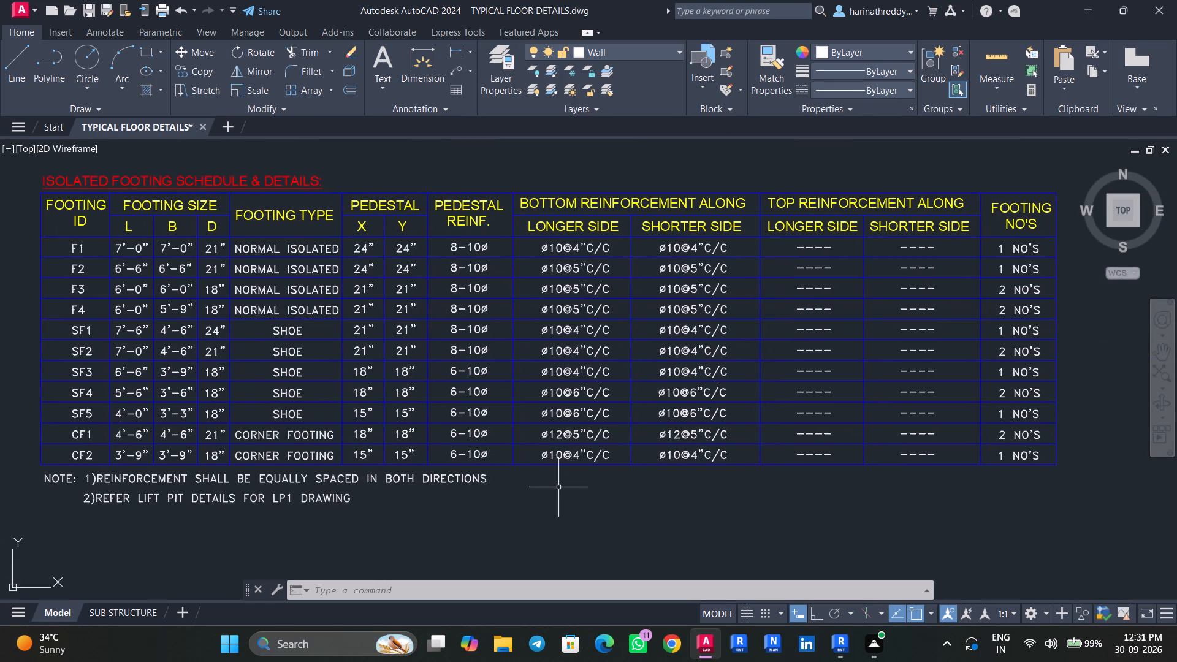